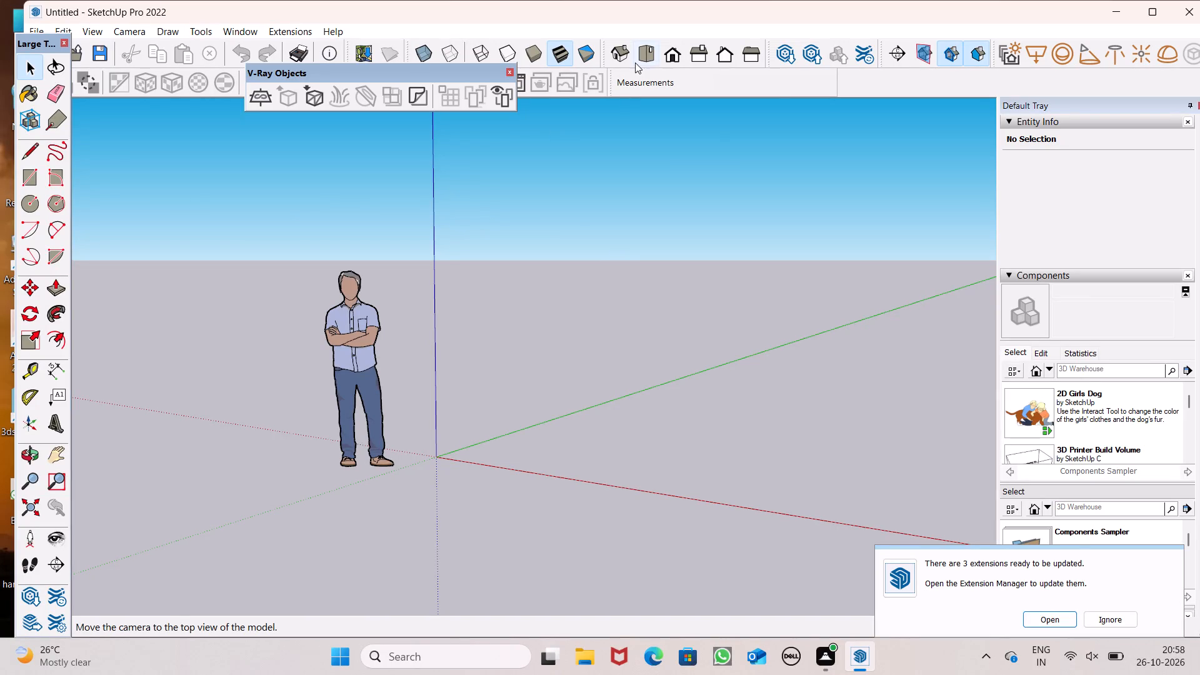
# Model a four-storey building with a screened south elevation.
# Switch the model to the top view and frame an empty drawing area near the origin.
pyautogui.click(651, 61)
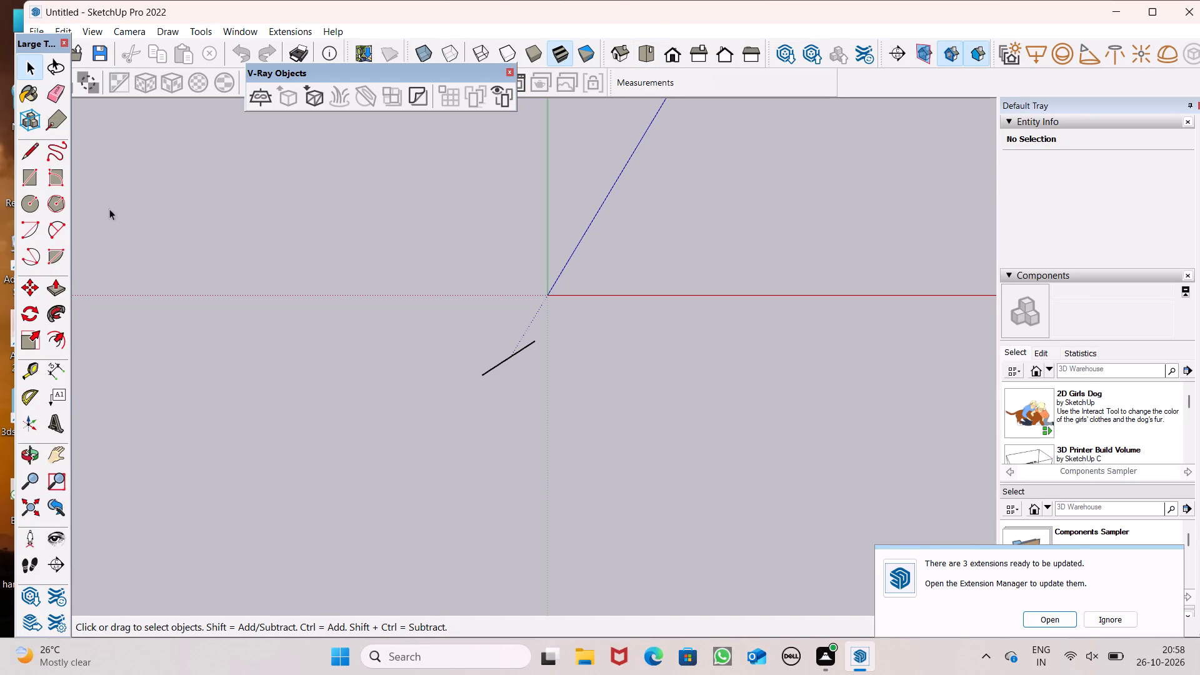
pyautogui.scroll(-5, 339, 216)
pyautogui.scroll(-15, 296, 299)
pyautogui.scroll(-7, 266, 349)
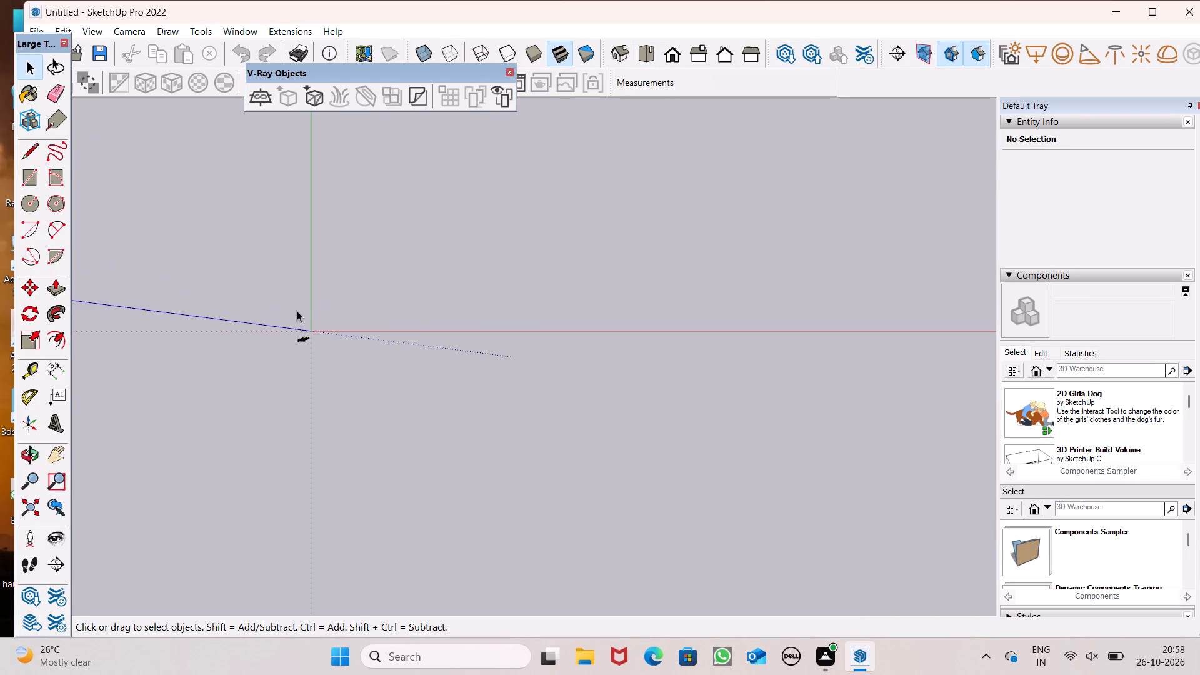
pyautogui.scroll(-6, 297, 328)
pyautogui.scroll(6, 309, 143)
pyautogui.scroll(-7, 289, 370)
pyautogui.scroll(4, 372, 252)
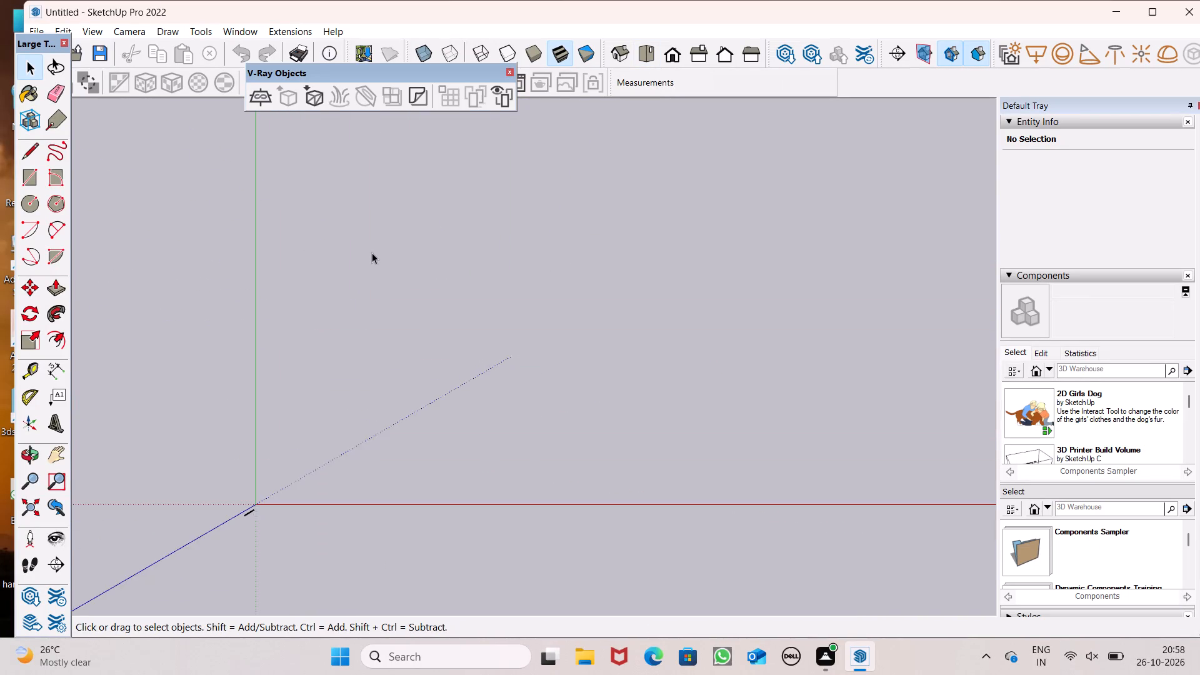
pyautogui.scroll(-7, 239, 301)
pyautogui.scroll(4, 463, 264)
pyautogui.scroll(-4, 309, 234)
pyautogui.scroll(1, 326, 224)
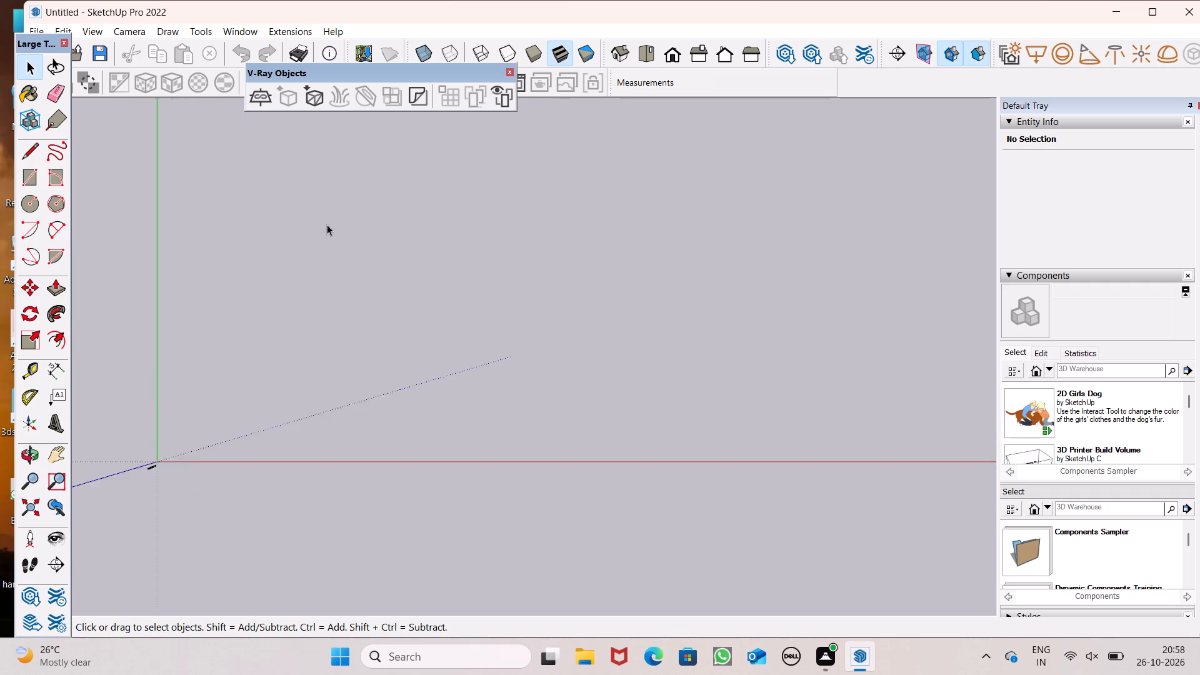
pyautogui.scroll(3, 327, 224)
pyautogui.scroll(2, 254, 193)
pyautogui.scroll(-1, 241, 194)
pyautogui.scroll(2, 204, 187)
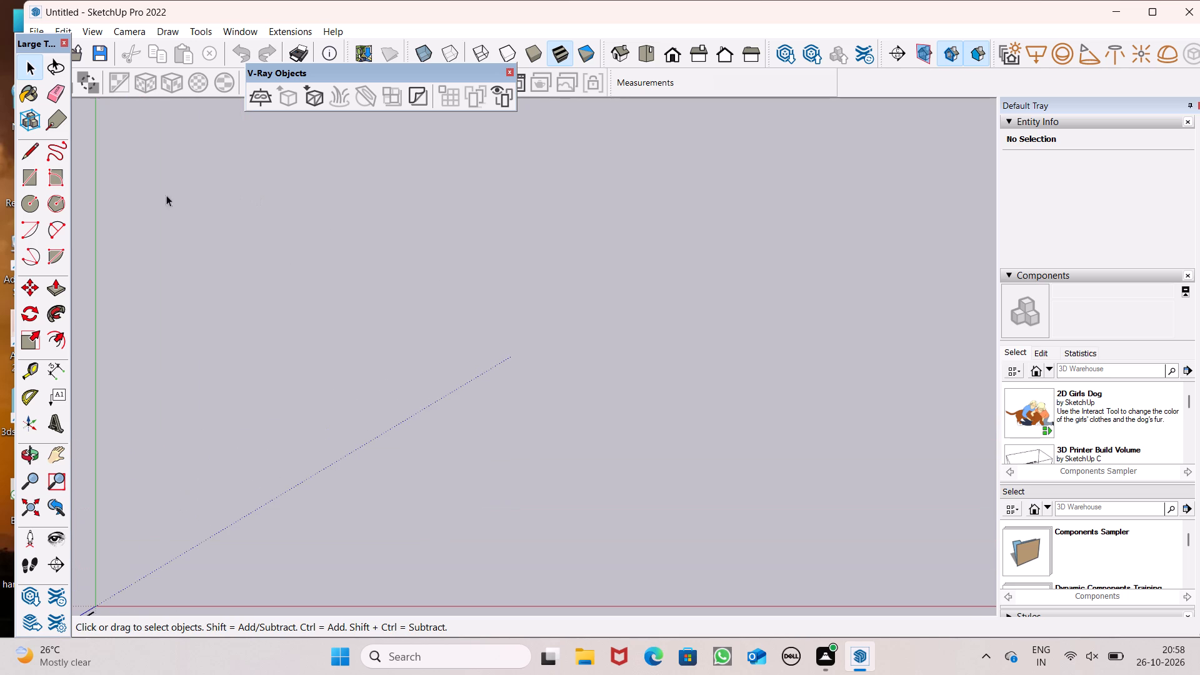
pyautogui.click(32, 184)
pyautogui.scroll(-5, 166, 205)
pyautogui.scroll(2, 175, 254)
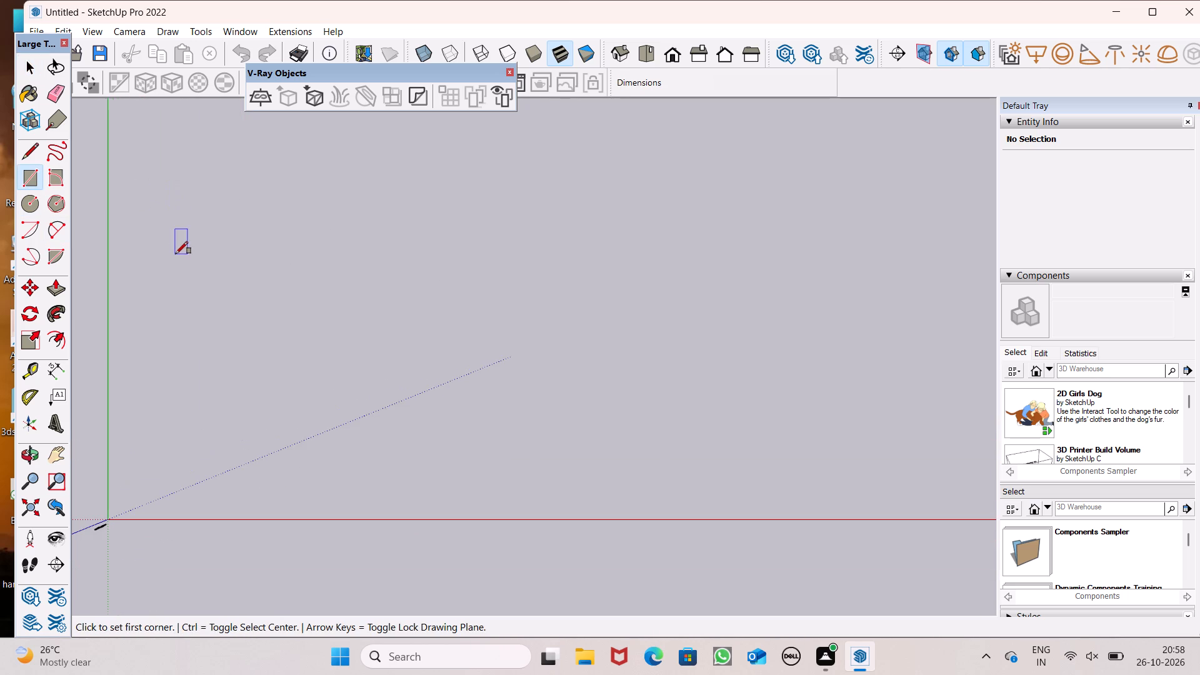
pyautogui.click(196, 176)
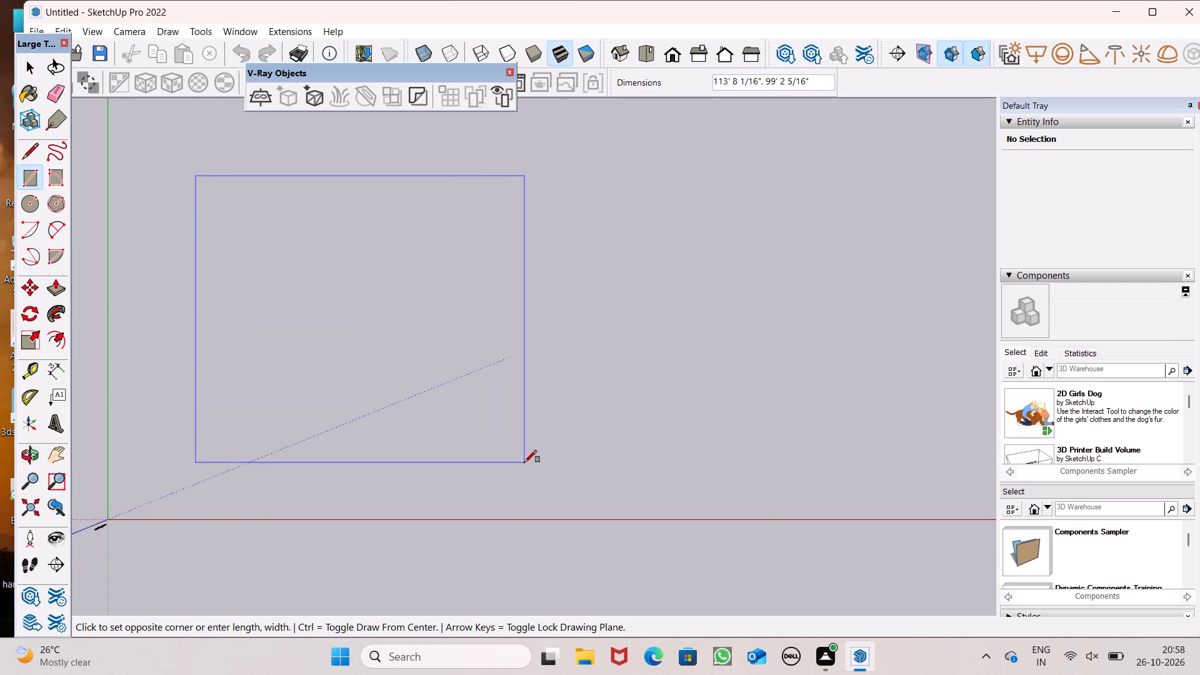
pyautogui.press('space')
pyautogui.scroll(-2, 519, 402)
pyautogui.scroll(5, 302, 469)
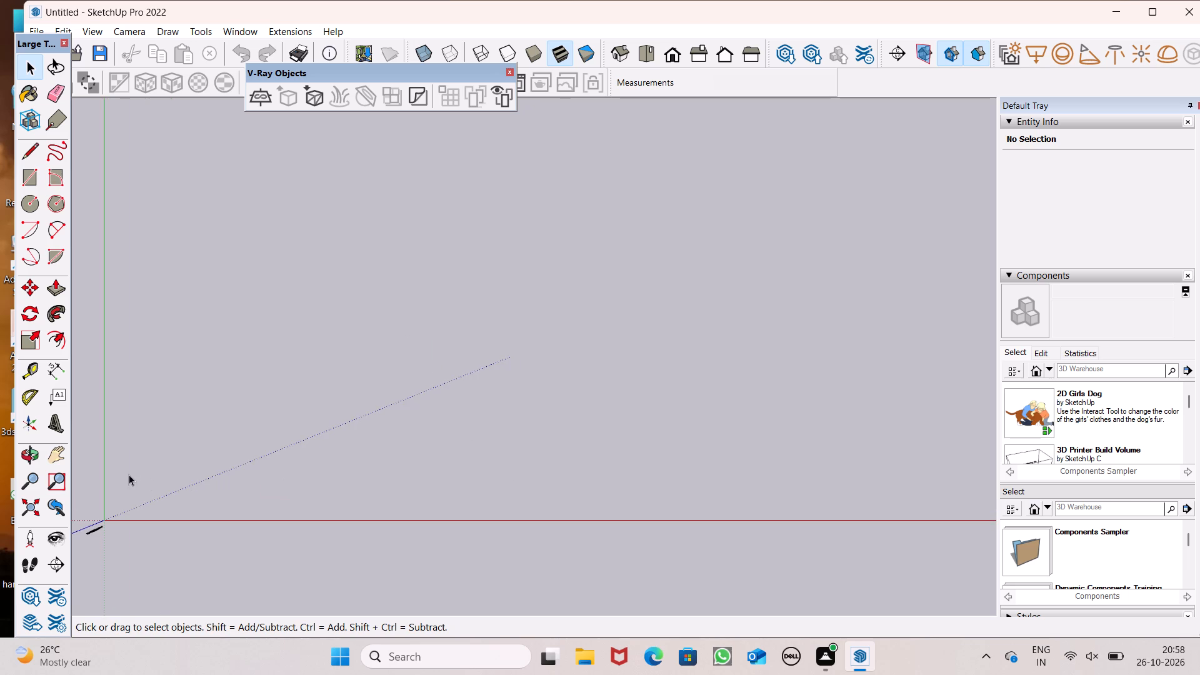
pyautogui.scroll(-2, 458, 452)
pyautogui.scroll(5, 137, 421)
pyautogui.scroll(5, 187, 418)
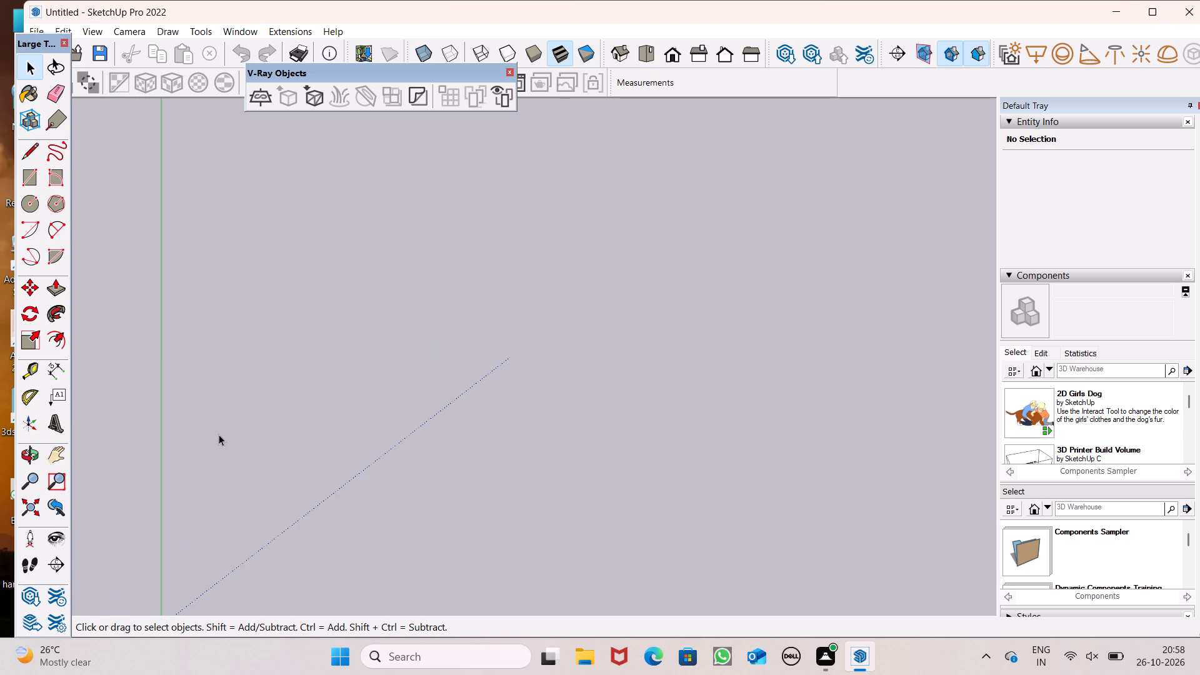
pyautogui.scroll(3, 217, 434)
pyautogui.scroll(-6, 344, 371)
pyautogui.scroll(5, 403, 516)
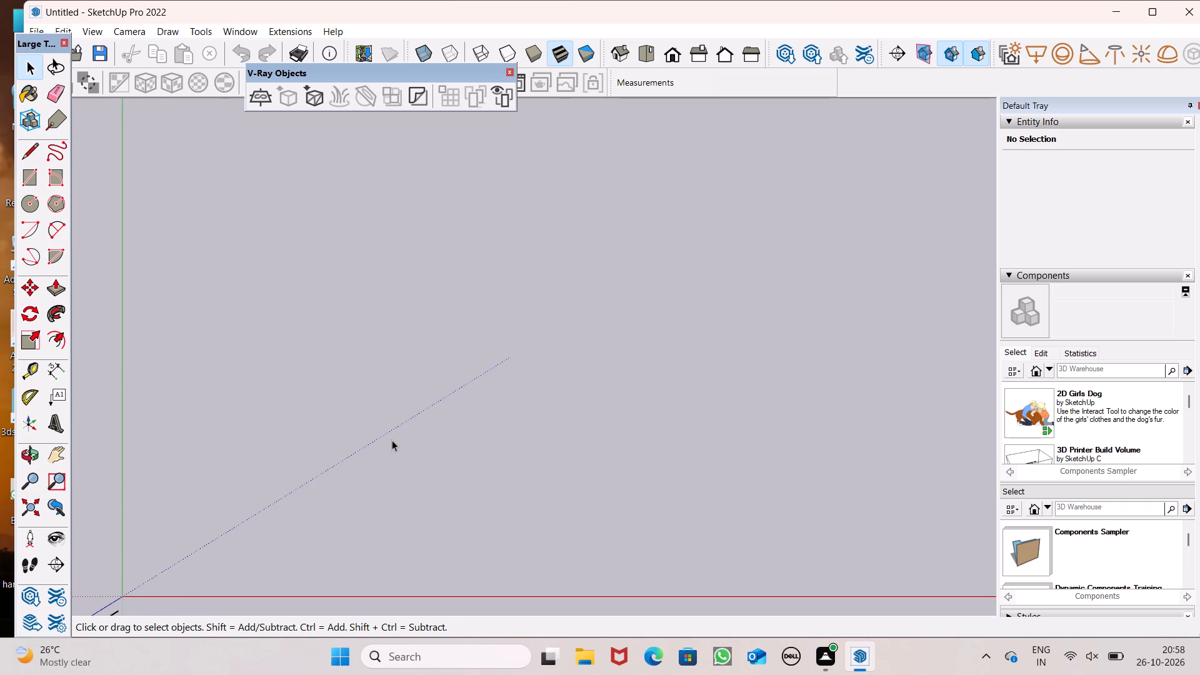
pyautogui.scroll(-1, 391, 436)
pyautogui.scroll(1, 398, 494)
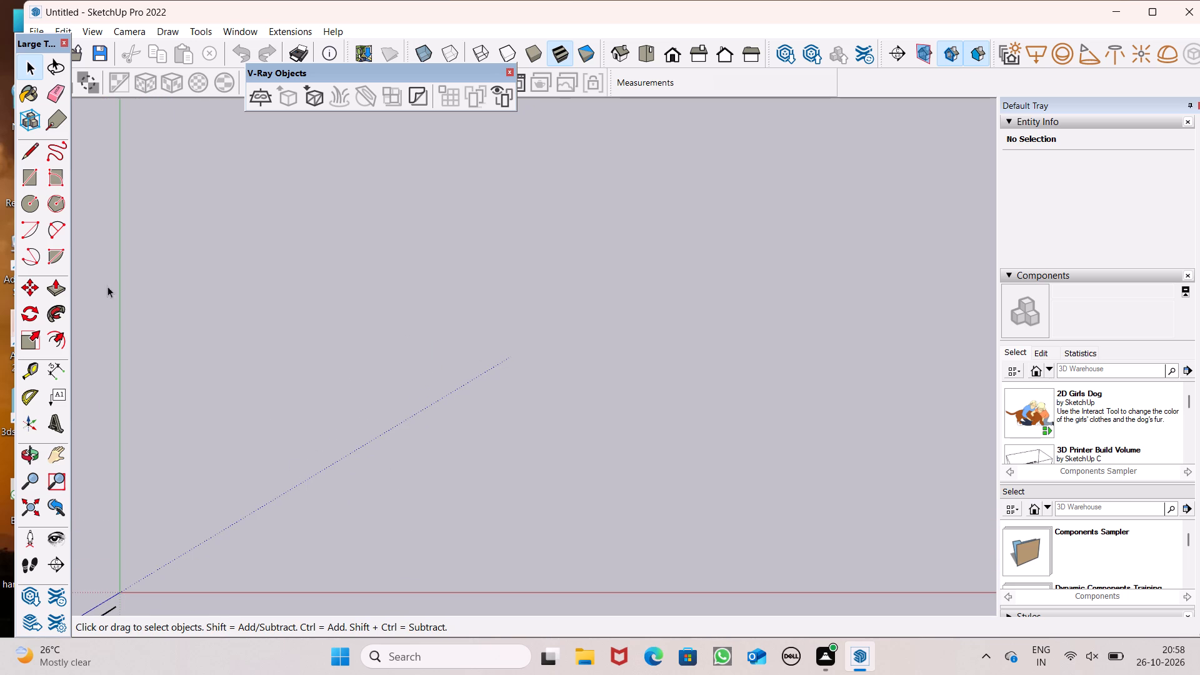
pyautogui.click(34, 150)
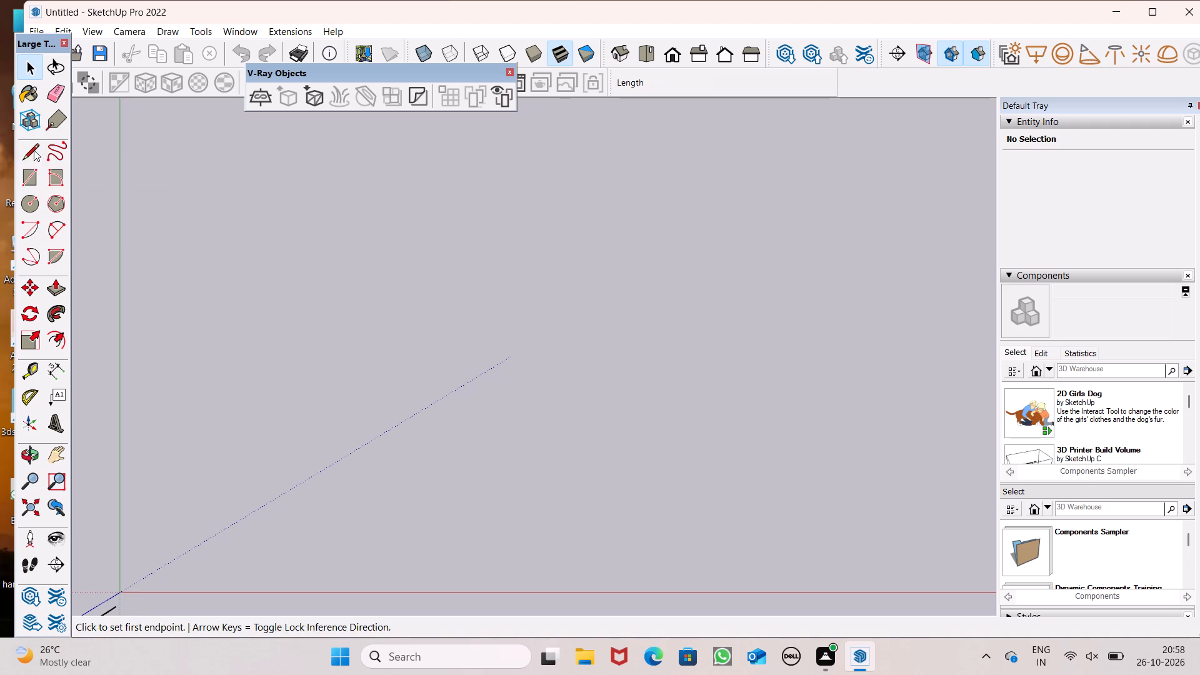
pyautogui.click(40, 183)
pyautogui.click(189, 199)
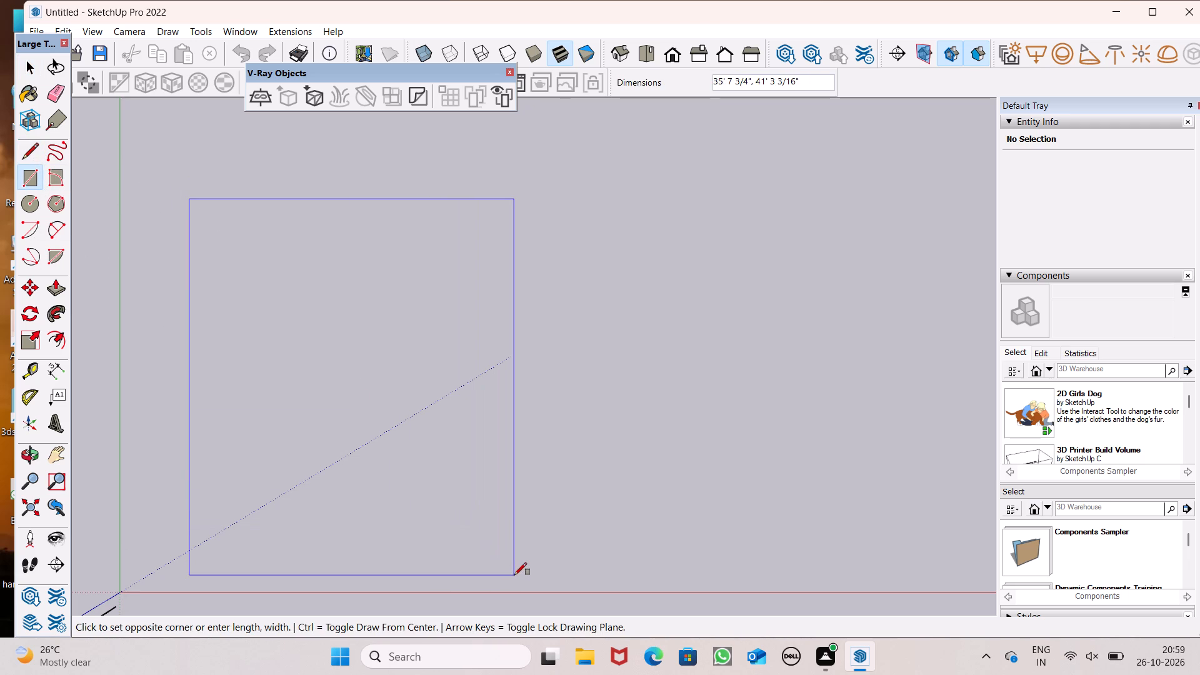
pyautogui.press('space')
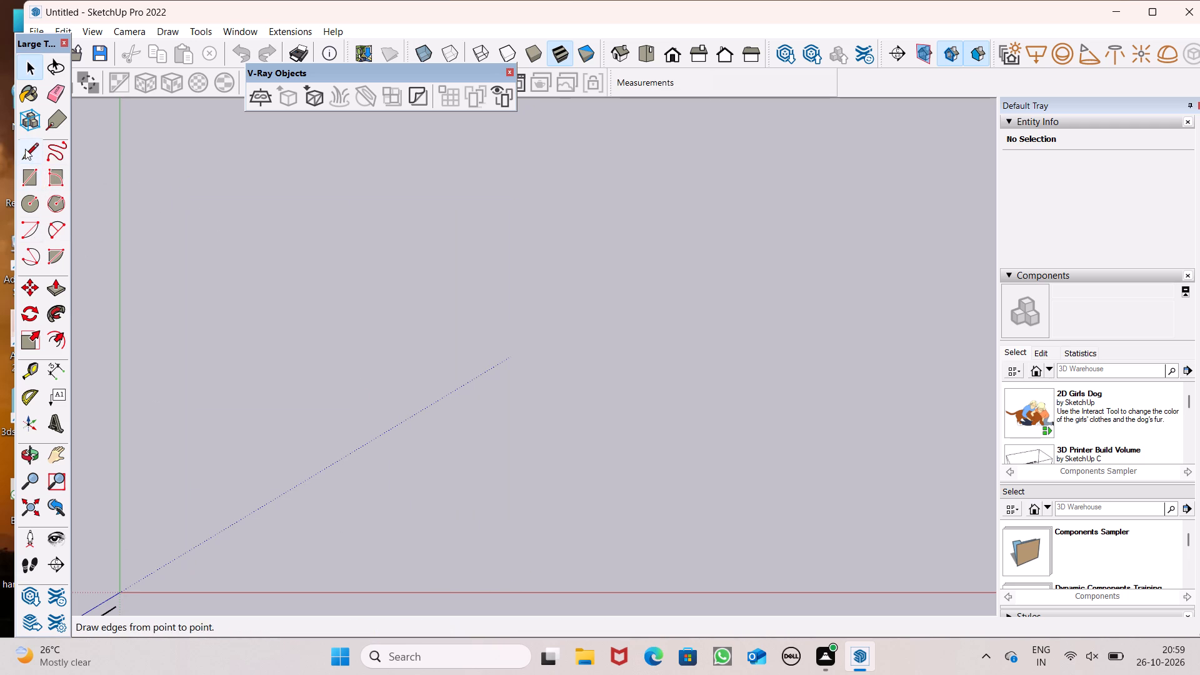
# Draw a 40' by 45' rectangle on the ground near the origin.
pyautogui.click(29, 182)
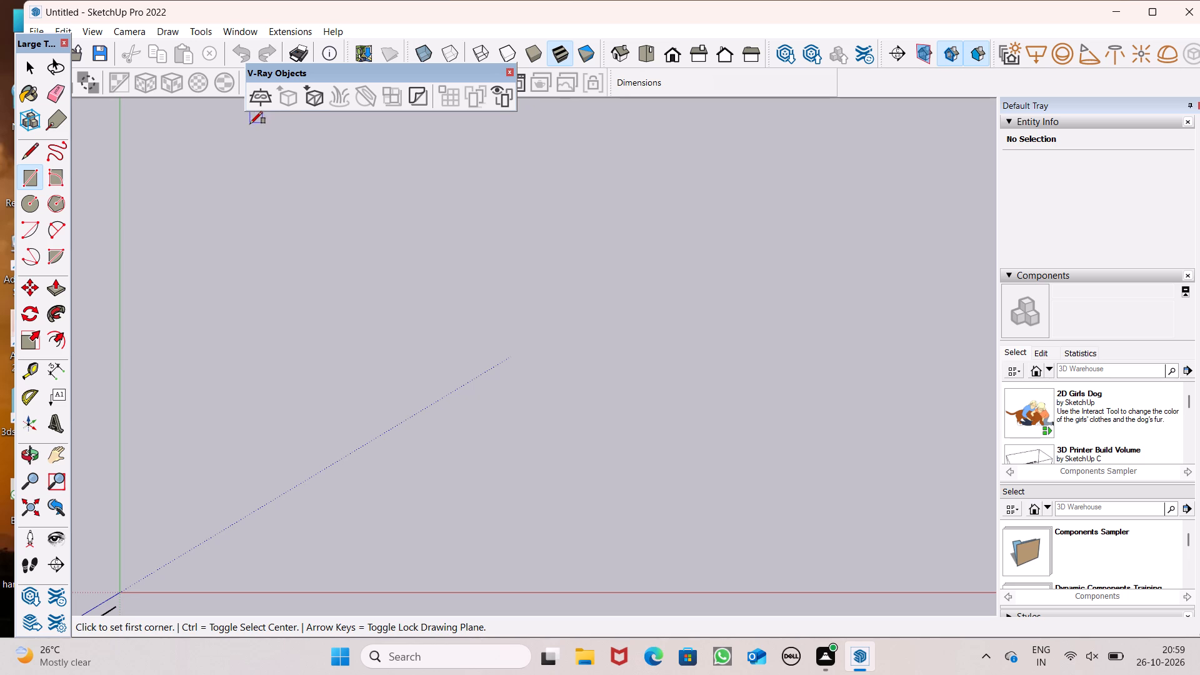
pyautogui.click(181, 139)
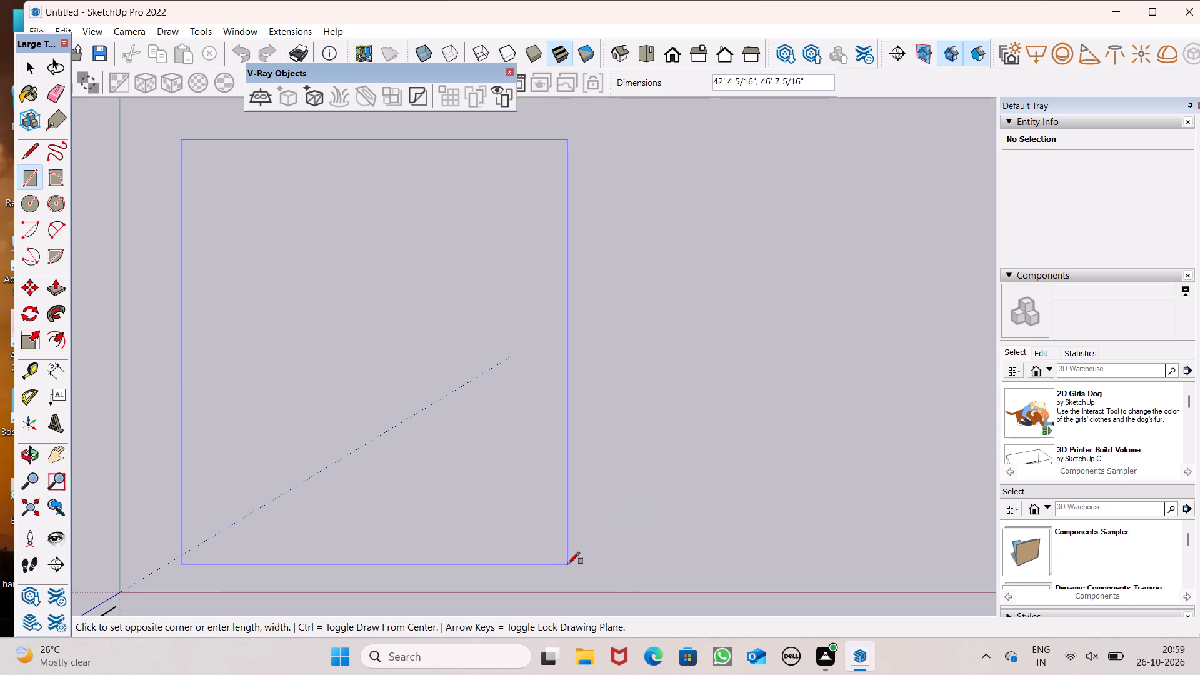
pyautogui.write("40',45")
pyautogui.press("'")
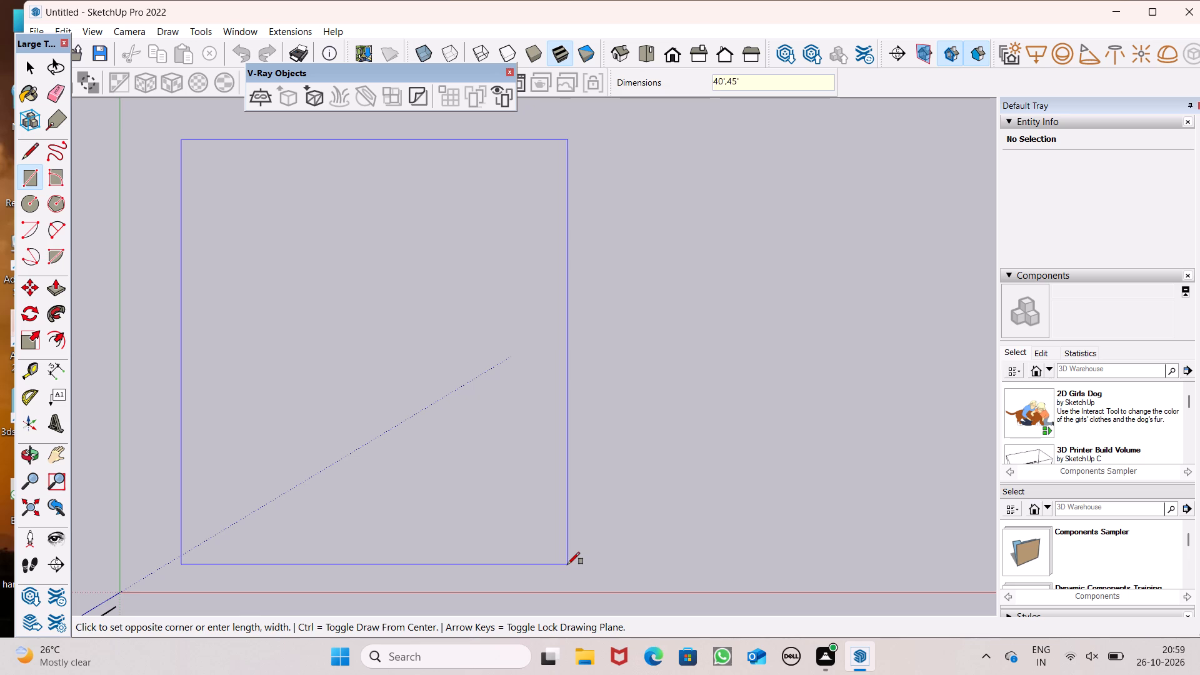
pyautogui.press('Return')
pyautogui.press('space')
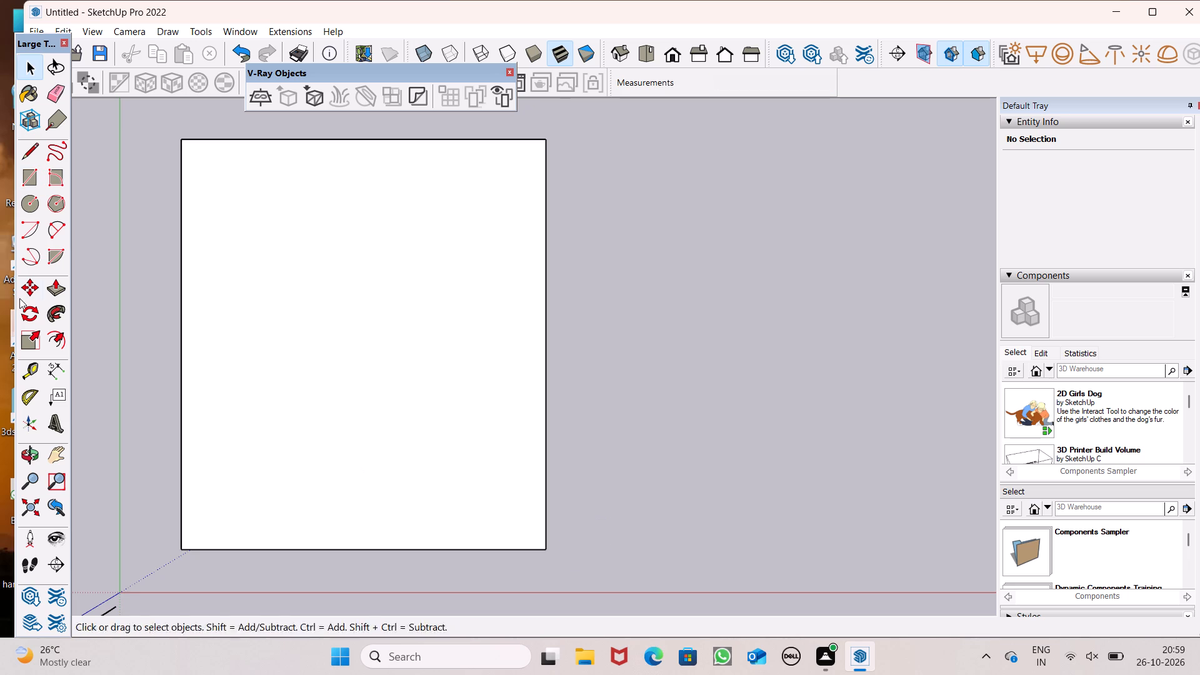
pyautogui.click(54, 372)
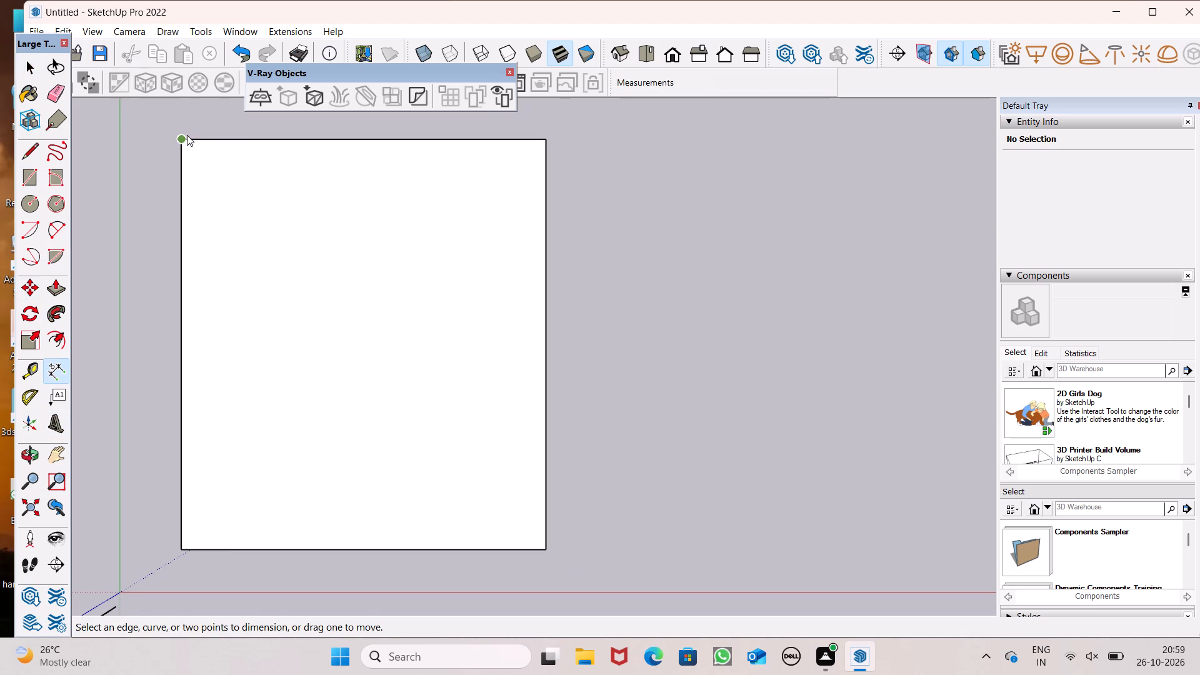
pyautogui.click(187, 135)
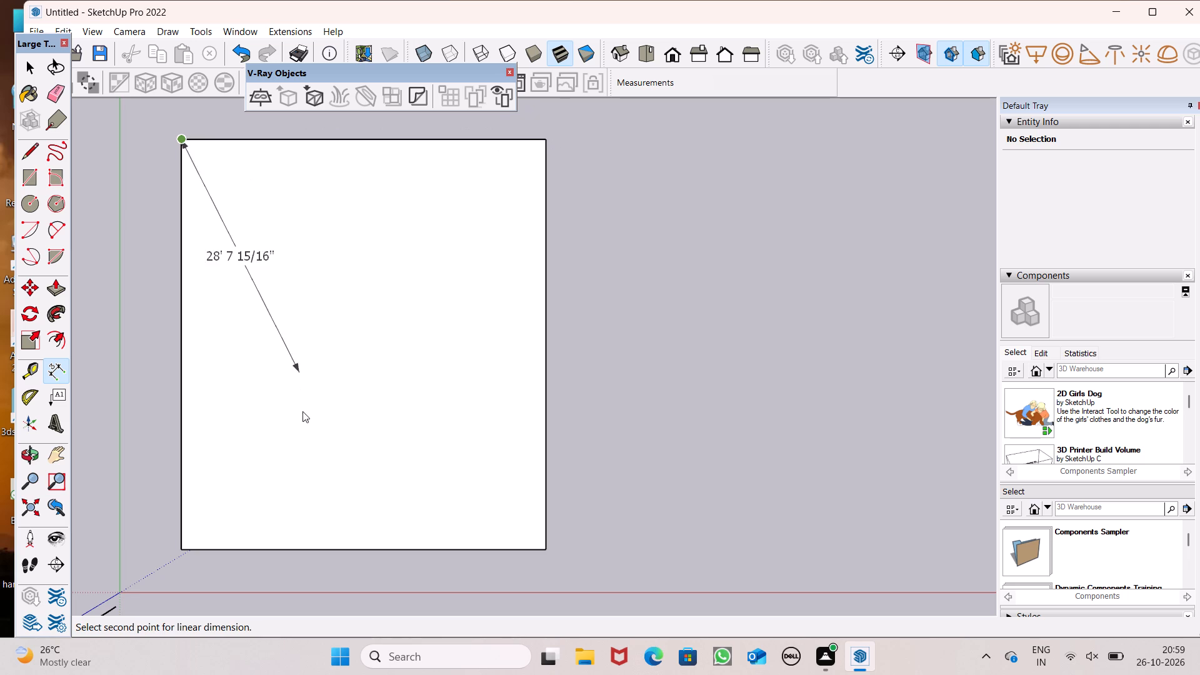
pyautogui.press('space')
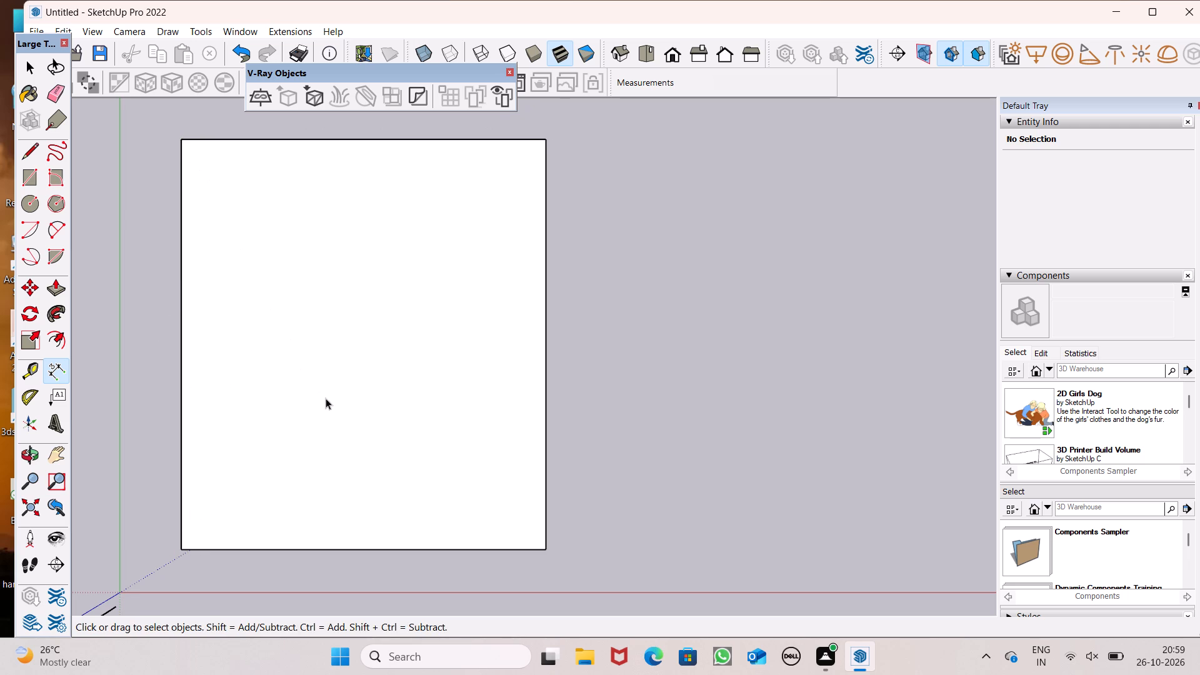
# Select the rectangle's face with its edges and move it freehand away from the origin.
pyautogui.scroll(-2, 166, 251)
pyautogui.scroll(-4, 206, 336)
pyautogui.moveTo(223, 409); pyautogui.dragTo(219, 470, button='middle')
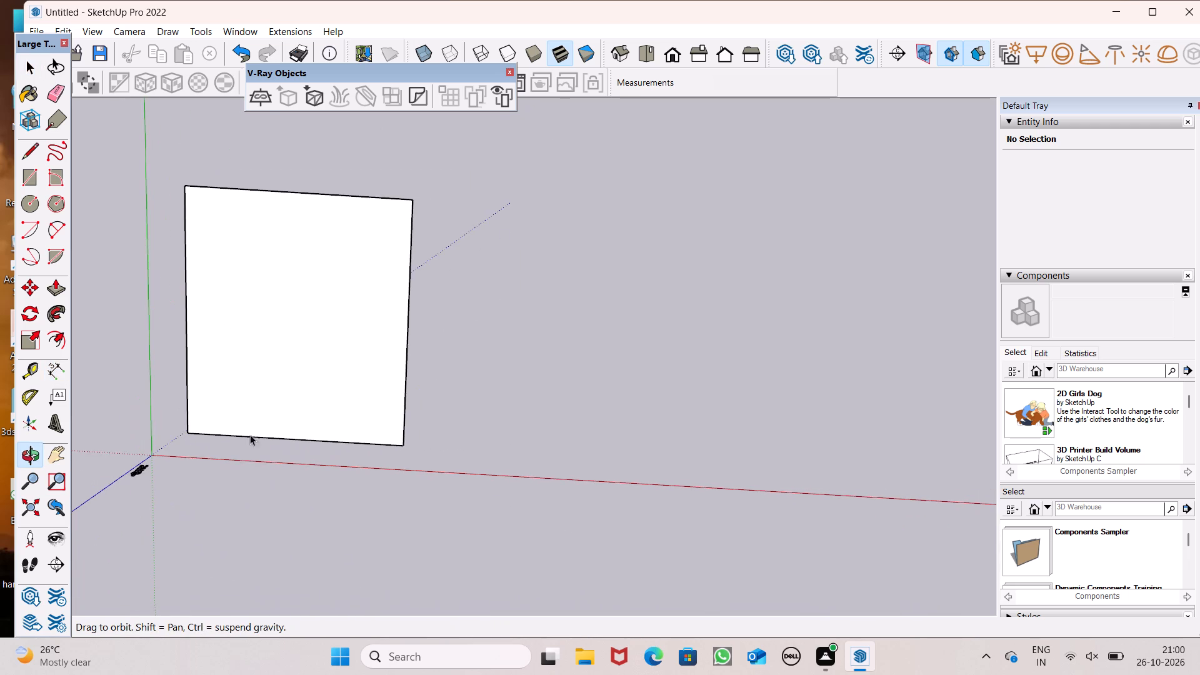
pyautogui.doubleClick(252, 407)
pyautogui.scroll(-8, 281, 434)
pyautogui.press('m')
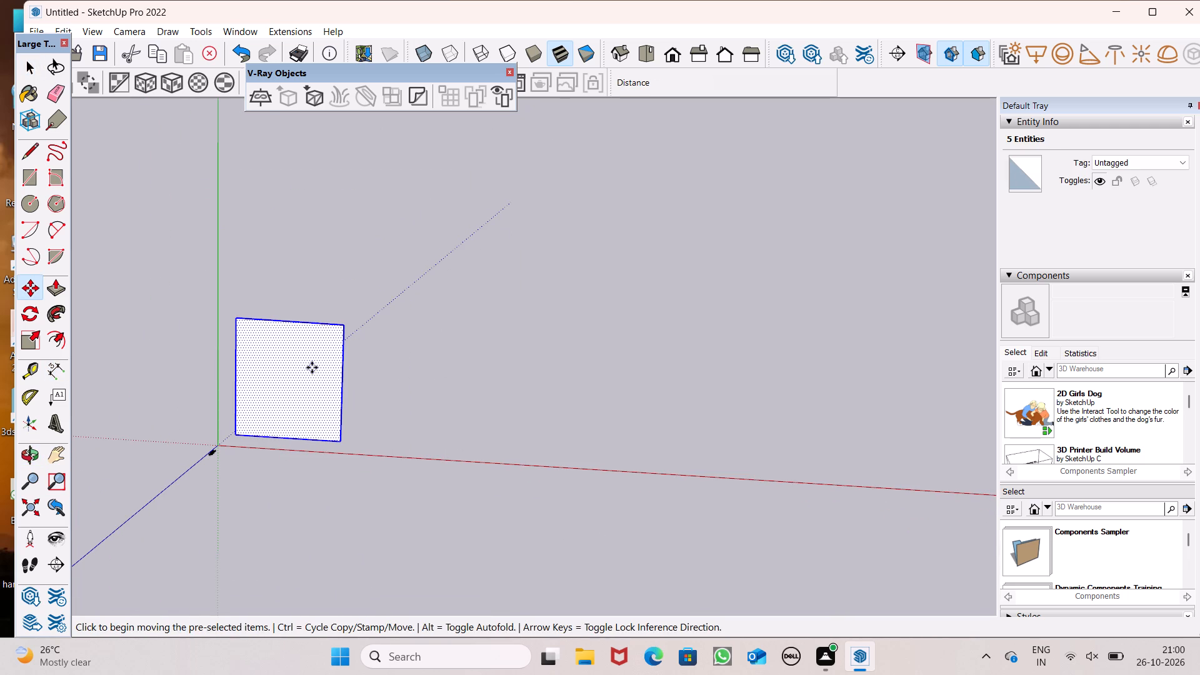
pyautogui.press('Return')
pyautogui.moveTo(303, 368); pyautogui.dragTo(377, 298)
pyautogui.press('space')
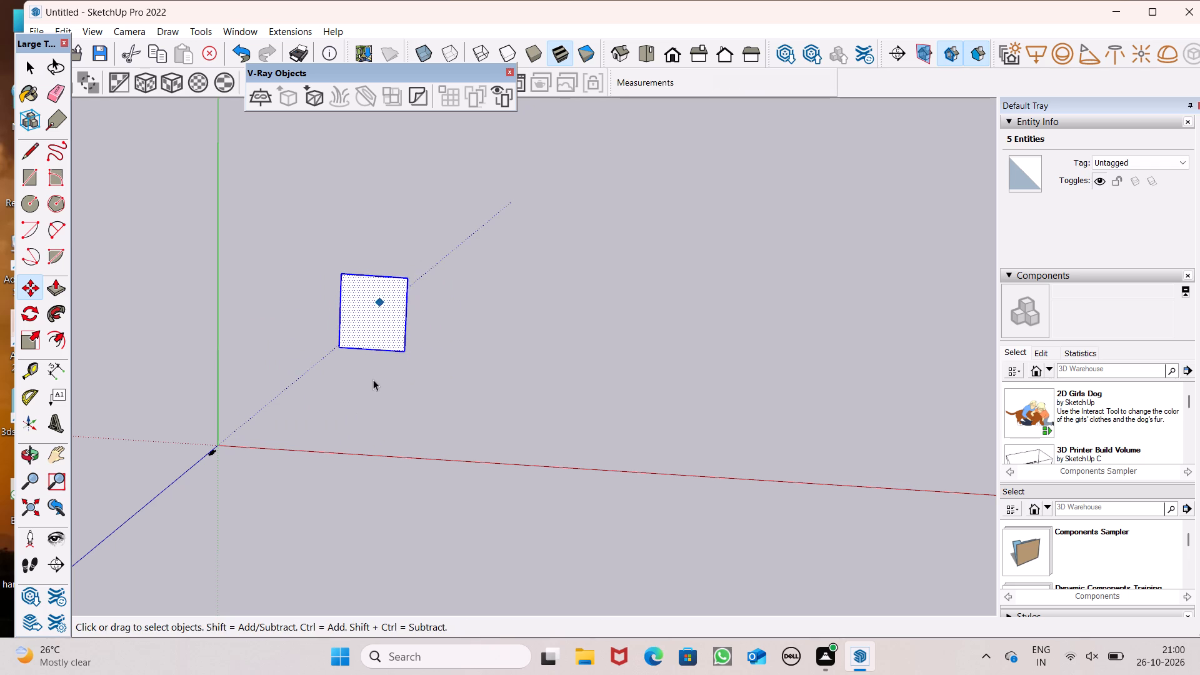
pyautogui.click(376, 379)
# Move the whole rectangle, face and edges, freehand back toward the green axis.
pyautogui.moveTo(391, 411); pyautogui.dragTo(455, 392, button='middle')
pyautogui.scroll(5, 355, 307)
pyautogui.middleClick(354, 306)
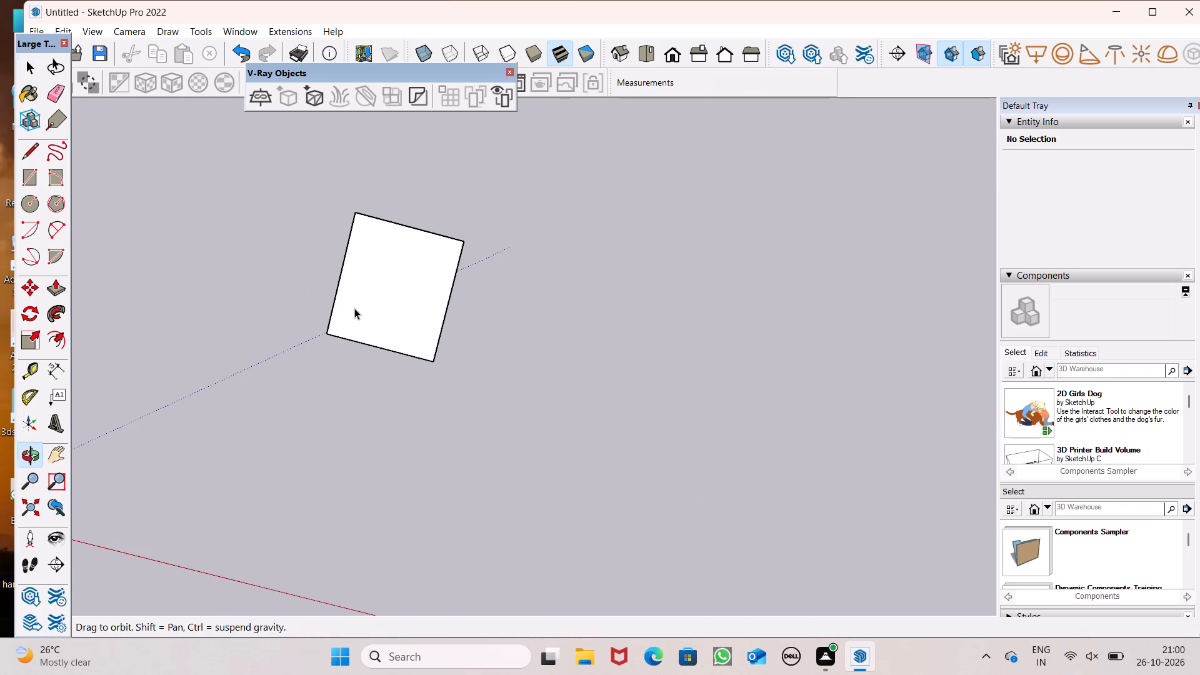
pyautogui.doubleClick(363, 309)
pyautogui.scroll(-7, 364, 308)
pyautogui.press('m')
pyautogui.press('Return')
pyautogui.moveTo(365, 309); pyautogui.dragTo(354, 319)
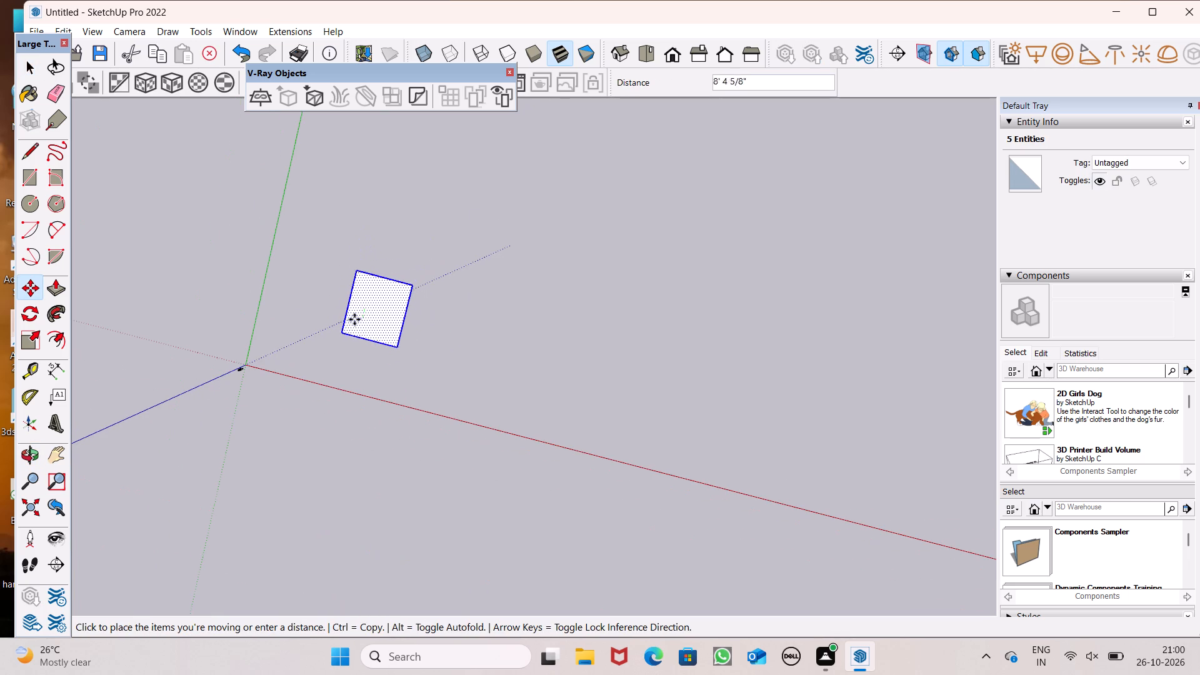
pyautogui.moveTo(354, 319); pyautogui.dragTo(312, 322)
pyautogui.press('space')
pyautogui.click(459, 328)
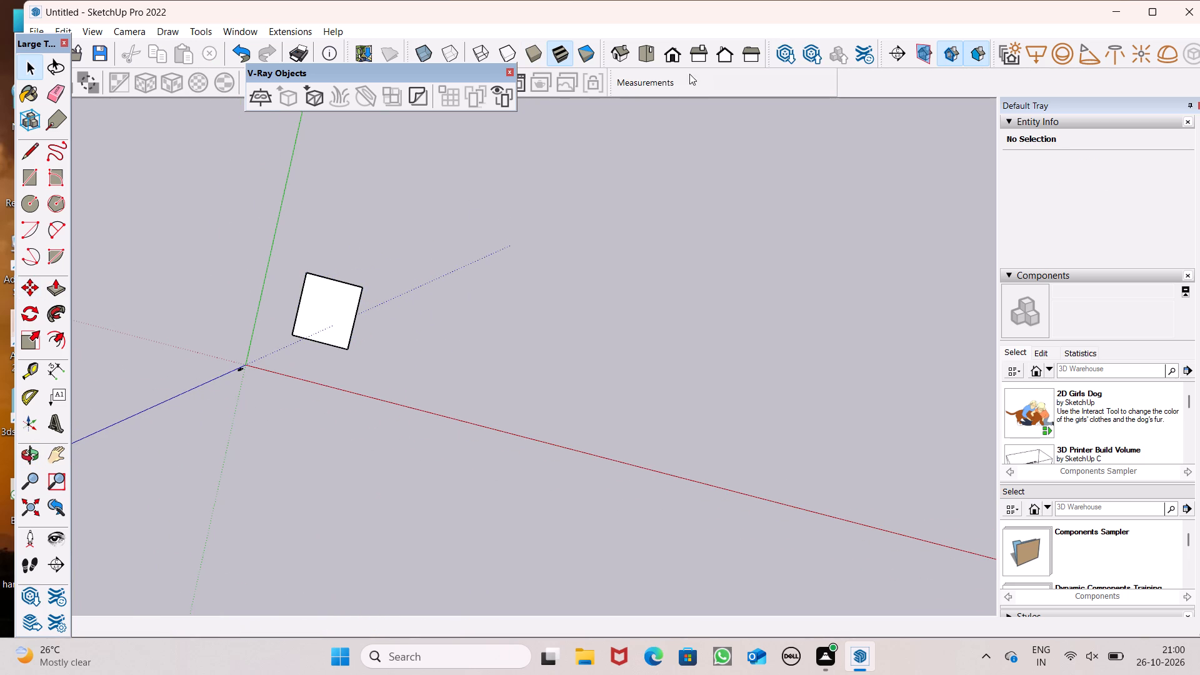
# Examine the rectangle's position relative to the axes from the top and from several angles.
pyautogui.click(643, 50)
pyautogui.scroll(-1, 415, 178)
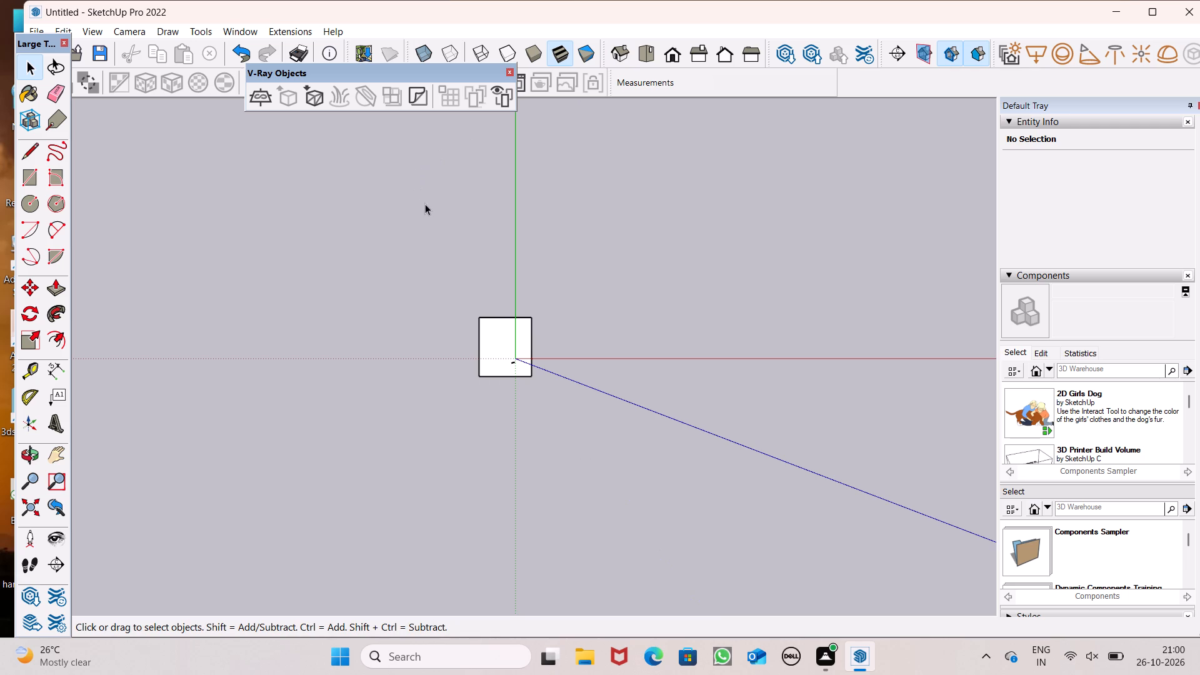
pyautogui.scroll(18, 532, 348)
pyautogui.scroll(4, 491, 351)
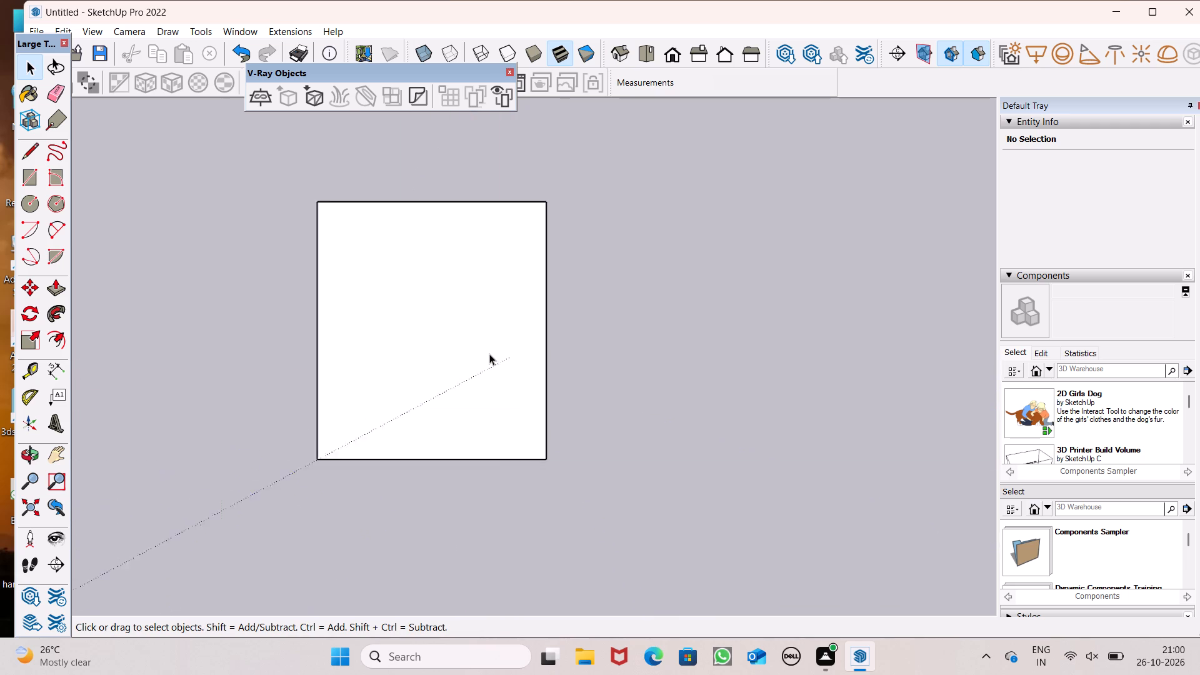
pyautogui.scroll(4, 489, 354)
pyautogui.scroll(-7, 488, 346)
pyautogui.scroll(-7, 541, 344)
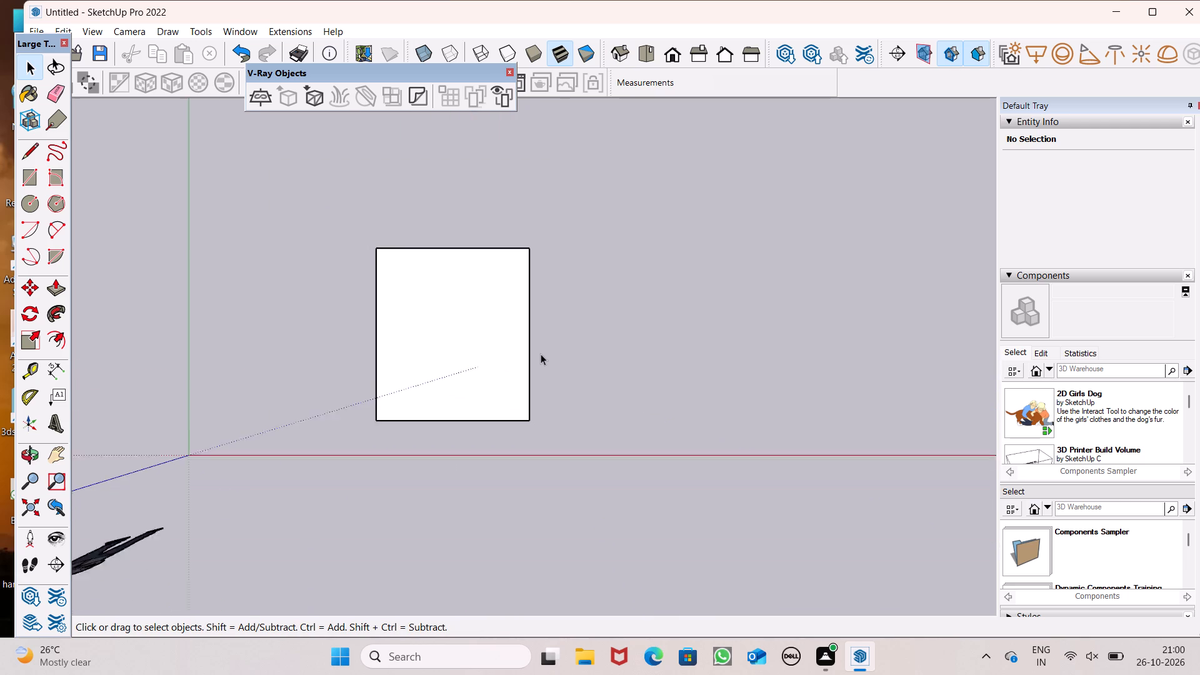
pyautogui.scroll(-2, 541, 354)
pyautogui.scroll(5, 446, 377)
pyautogui.scroll(-1, 446, 374)
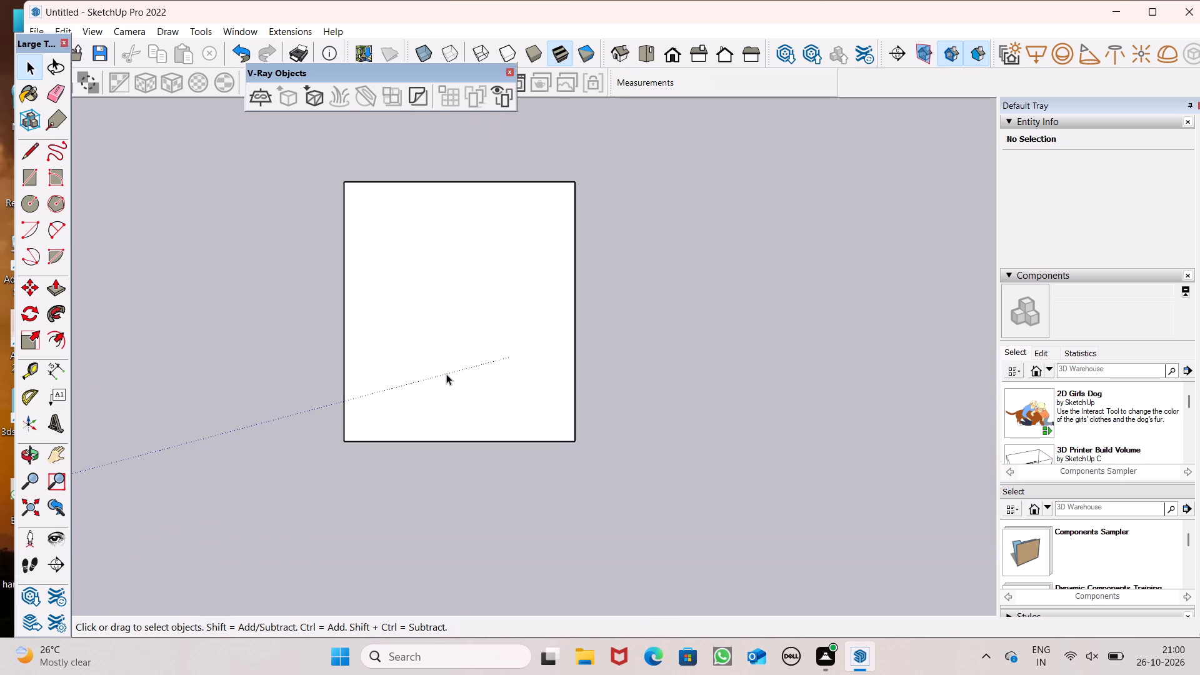
pyautogui.moveTo(448, 386); pyautogui.dragTo(443, 271, button='middle')
pyautogui.moveTo(443, 238); pyautogui.dragTo(431, 136, button='middle')
pyautogui.middleClick(431, 136)
pyautogui.scroll(-20, 336, 402)
pyautogui.scroll(-10, 336, 402)
pyautogui.moveTo(434, 306); pyautogui.dragTo(439, 417, button='middle')
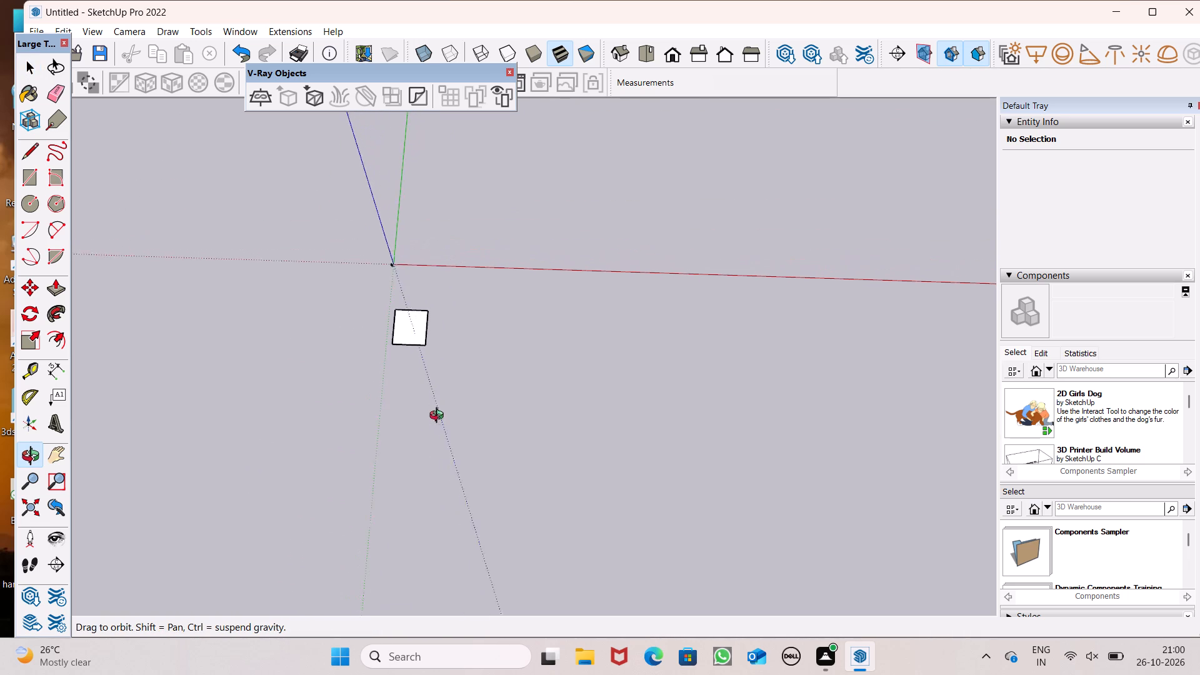
pyautogui.moveTo(439, 417); pyautogui.dragTo(432, 546, button='middle')
pyautogui.scroll(10, 445, 373)
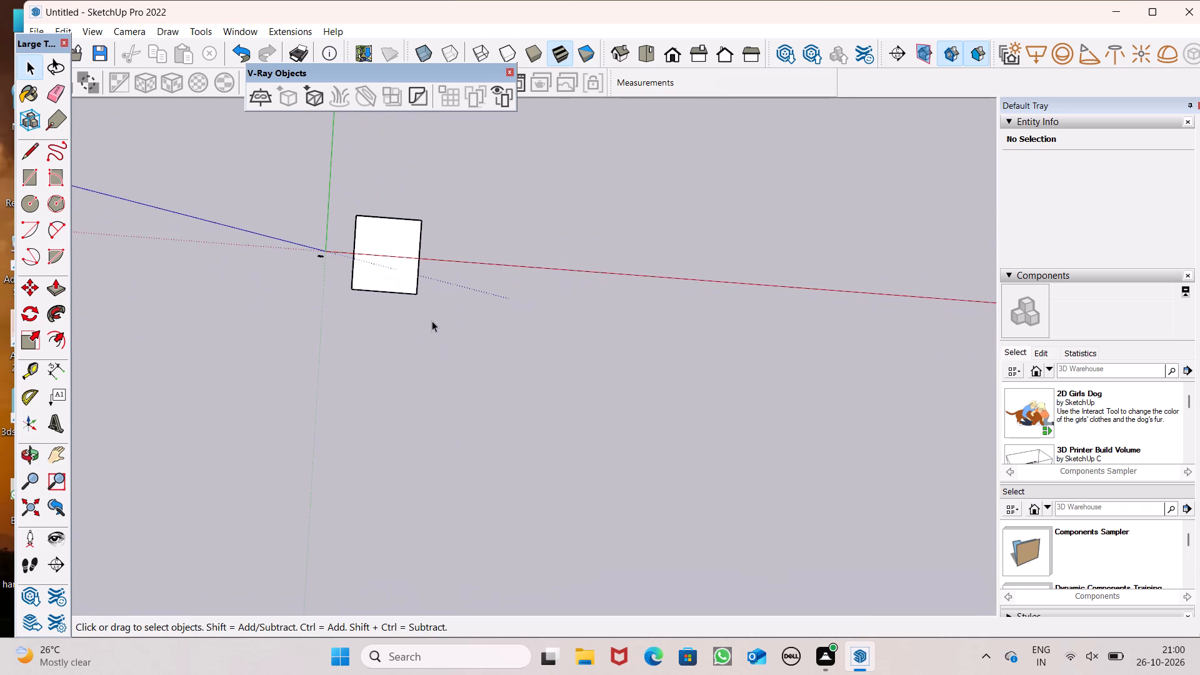
pyautogui.scroll(7, 407, 226)
pyautogui.scroll(-7, 377, 241)
pyautogui.moveTo(369, 274); pyautogui.dragTo(387, 297, button='middle')
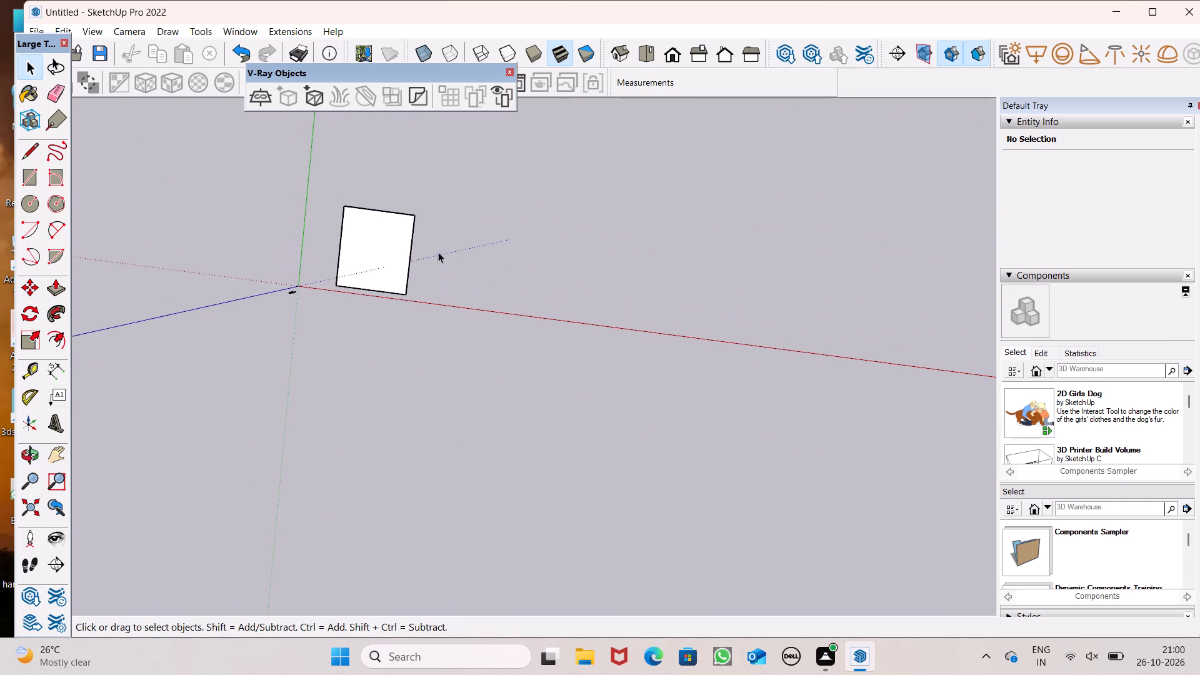
# Return the model to the top view, framed on the rectangle.
pyautogui.click(645, 60)
pyautogui.scroll(6, 554, 307)
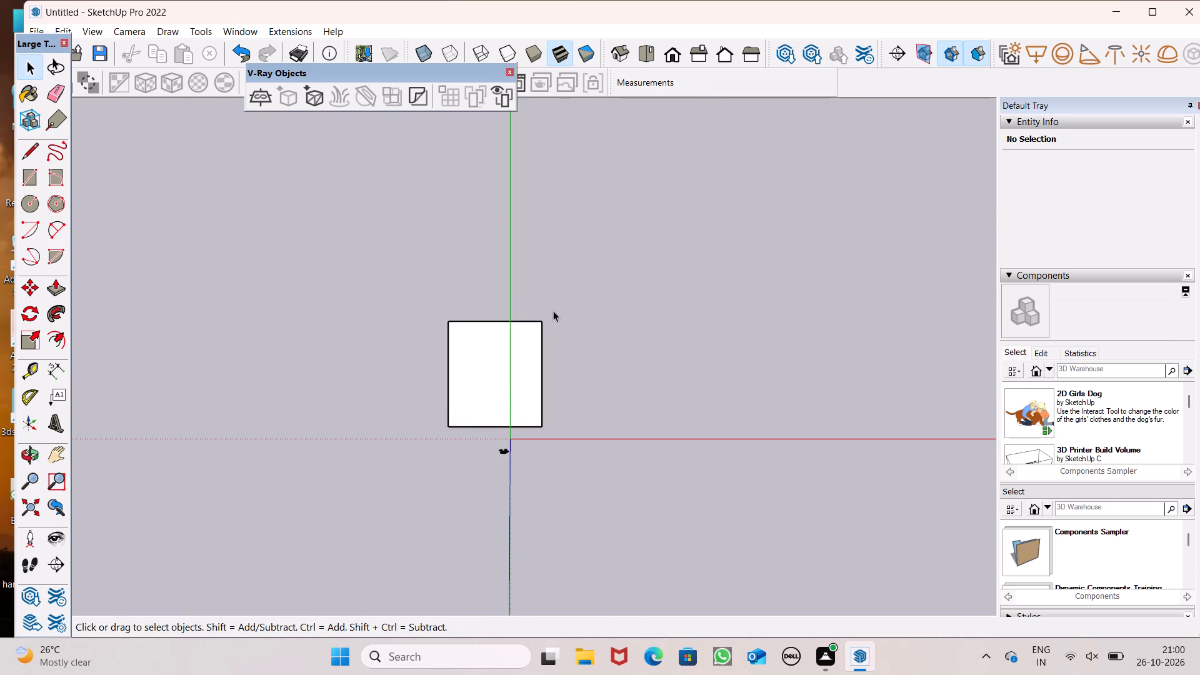
# Select the rectangle's face with its edges, move it freehand about 45' 4" diagonally away from the origin, leaving it deselected.
pyautogui.scroll(1, 222, 320)
pyautogui.scroll(-6, 281, 320)
pyautogui.scroll(5, 544, 309)
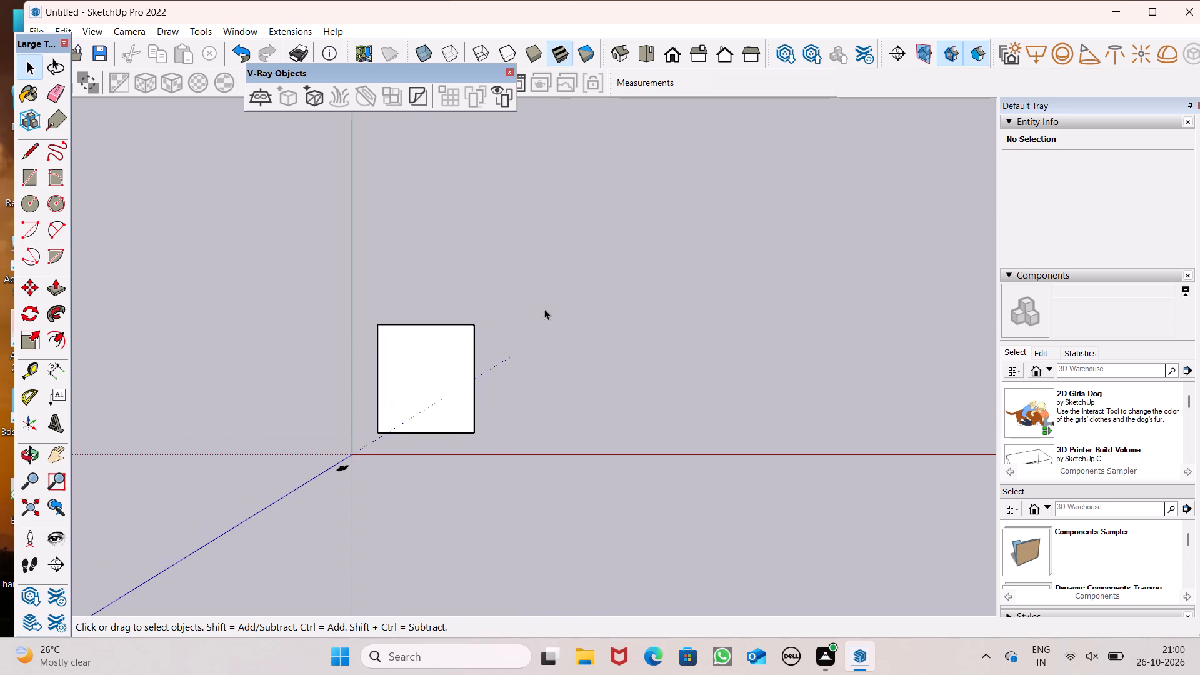
pyautogui.doubleClick(449, 354)
pyautogui.press('m')
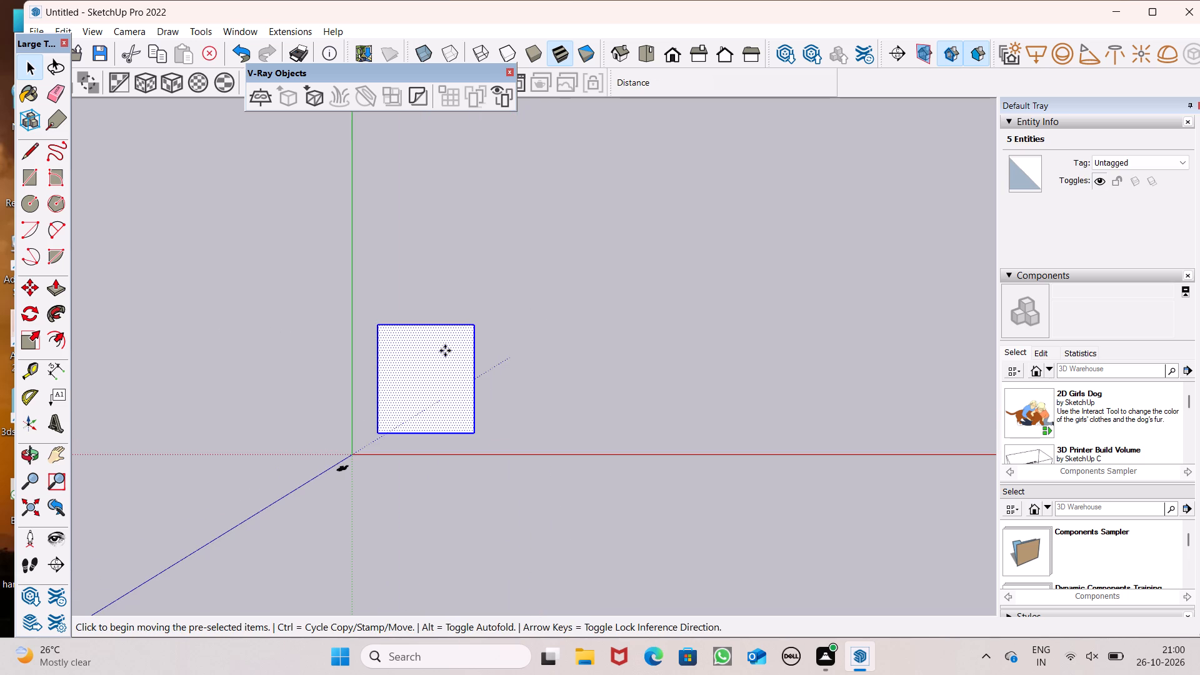
pyautogui.press('Return')
pyautogui.moveTo(451, 372); pyautogui.dragTo(503, 276)
pyautogui.press('space')
pyautogui.click(507, 294)
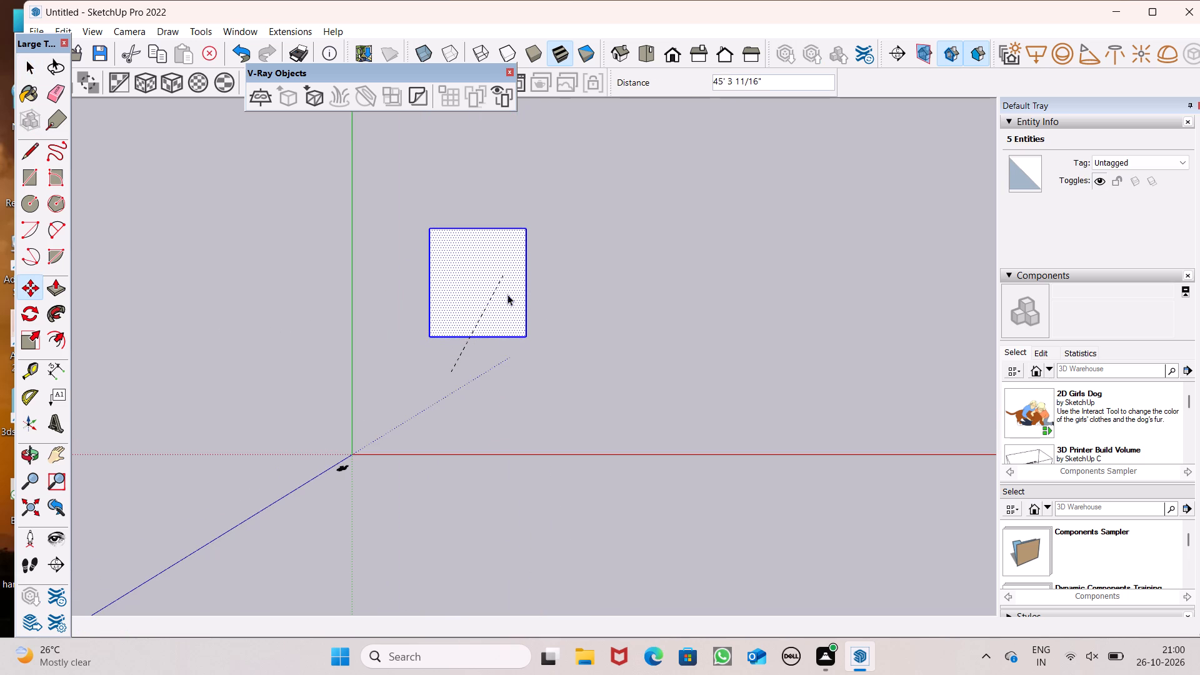
pyautogui.scroll(8, 466, 247)
pyautogui.middleClick(466, 247)
pyautogui.scroll(-3, 567, 323)
pyautogui.click(629, 345)
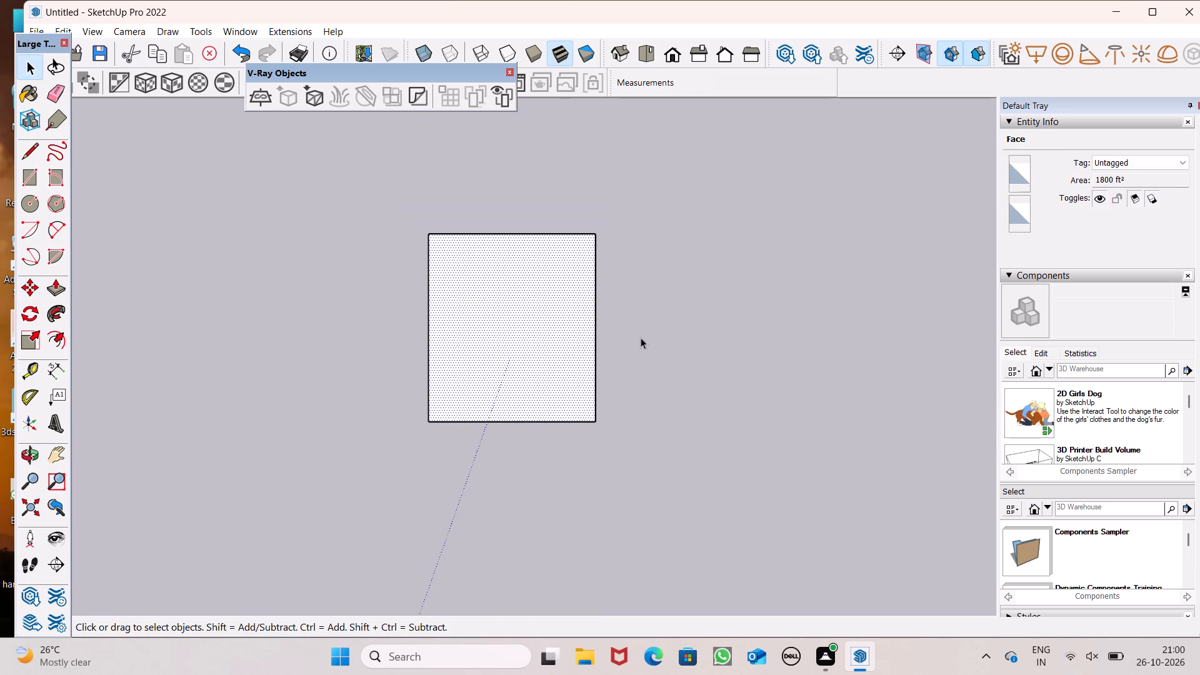
# Push/Pull the rectangle's face upward by 6".
pyautogui.moveTo(639, 342); pyautogui.dragTo(601, 167, button='middle')
pyautogui.moveTo(537, 362); pyautogui.dragTo(530, 217, button='middle')
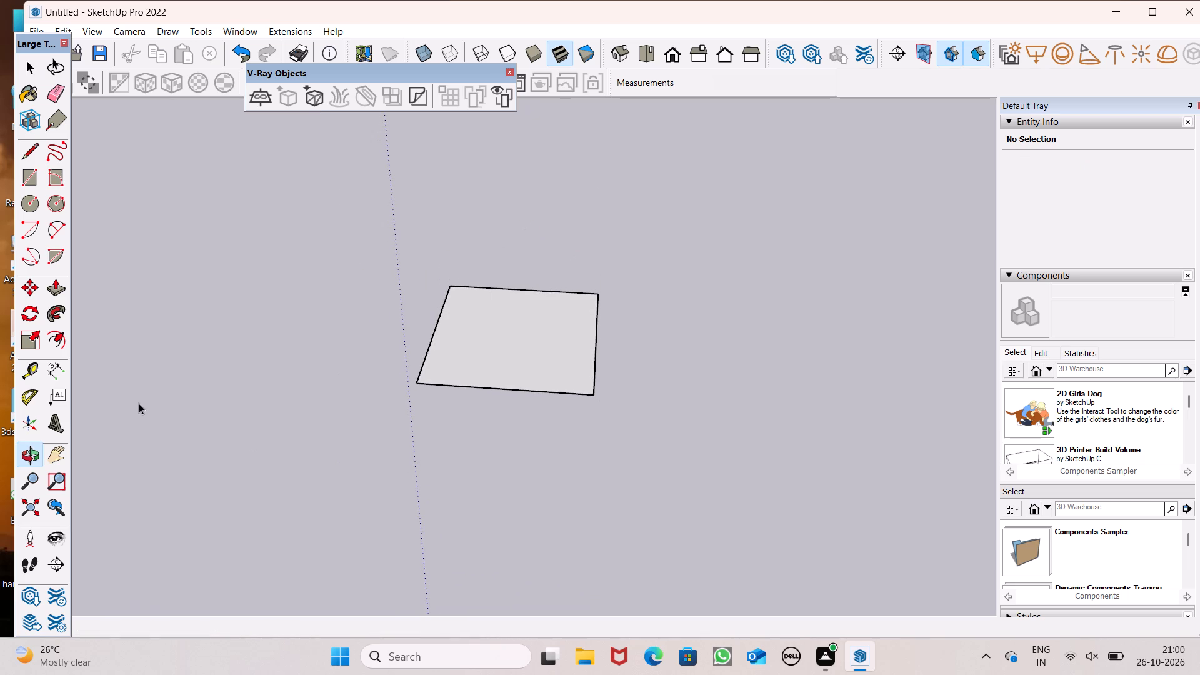
pyautogui.click(56, 287)
pyautogui.scroll(3, 486, 389)
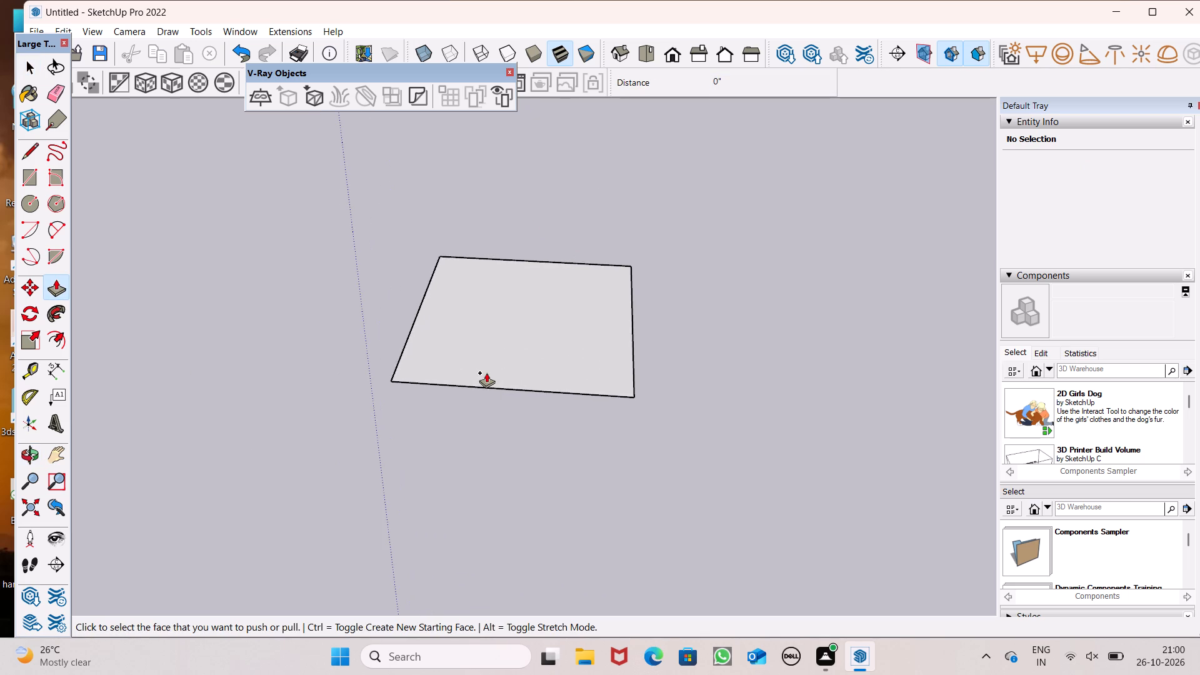
pyautogui.moveTo(486, 369); pyautogui.dragTo(478, 341)
pyautogui.write('6"')
pyautogui.moveTo(478, 341); pyautogui.dragTo(477, 341)
pyautogui.press('Return')
pyautogui.press('space')
# Offset the outline of the rectangle's top face inward by 9".
pyautogui.scroll(1, 448, 372)
pyautogui.moveTo(449, 372); pyautogui.dragTo(499, 496, button='middle')
pyautogui.moveTo(499, 480); pyautogui.dragTo(499, 546, button='middle')
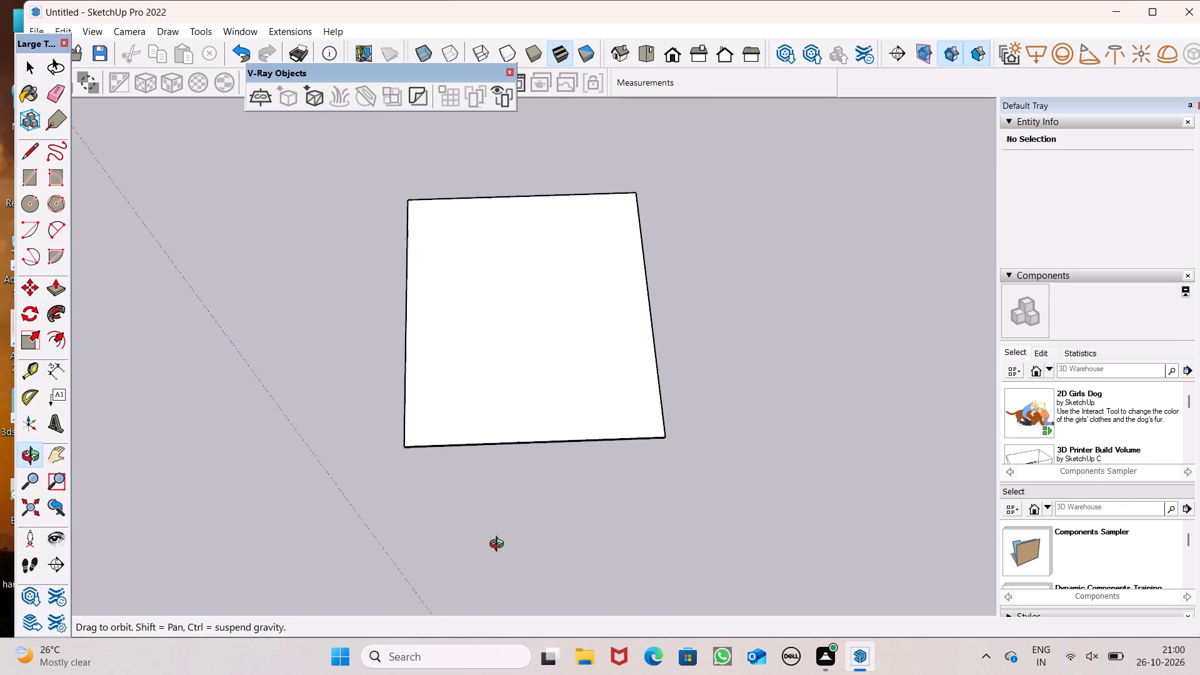
pyautogui.moveTo(499, 546); pyautogui.dragTo(507, 577, button='middle')
pyautogui.scroll(-5, 500, 477)
pyautogui.moveTo(509, 484); pyautogui.dragTo(507, 547, button='middle')
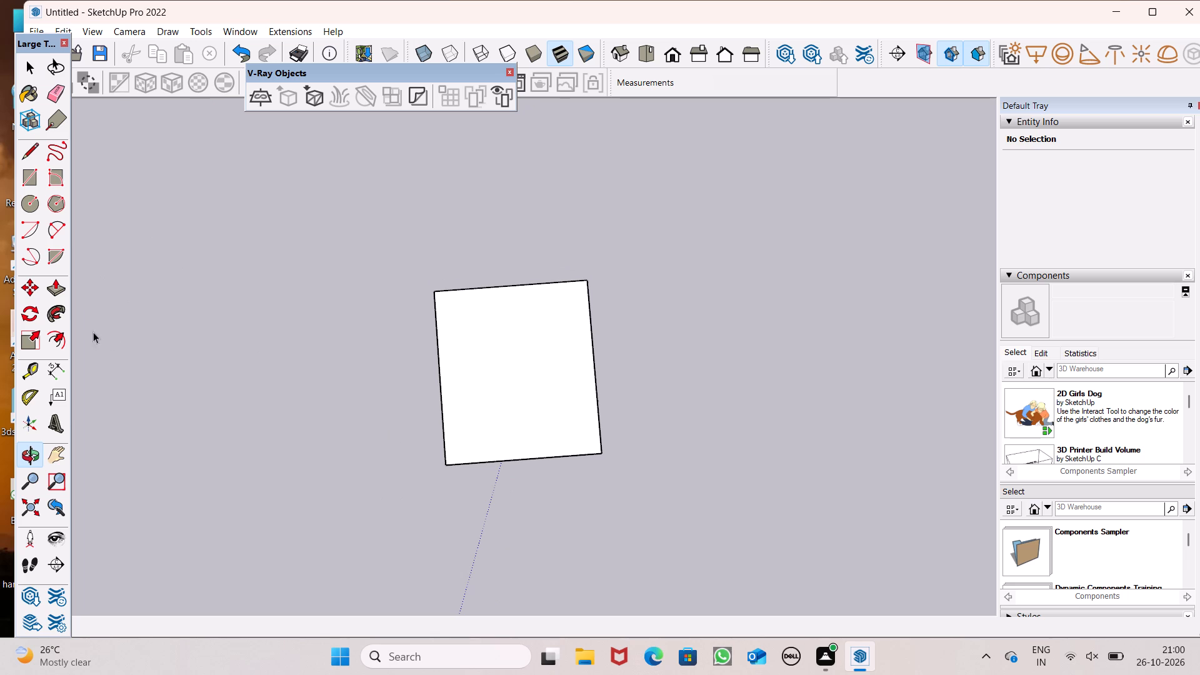
pyautogui.click(61, 331)
pyautogui.scroll(4, 402, 302)
pyautogui.click(501, 292)
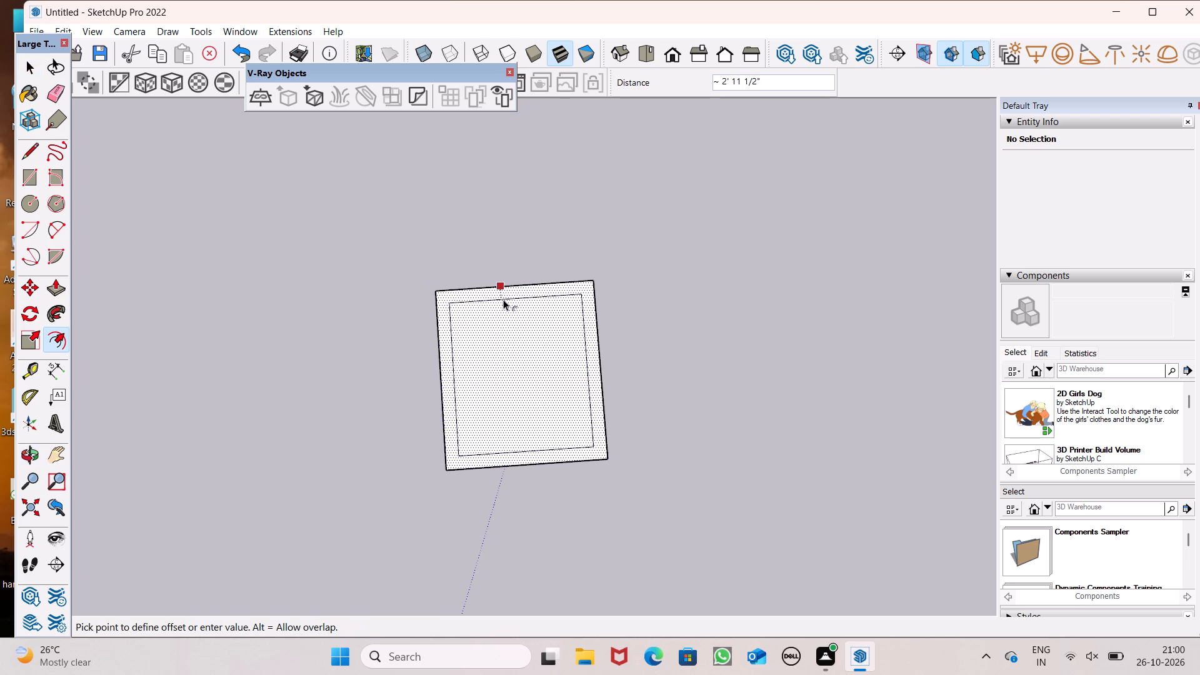
pyautogui.write('9"')
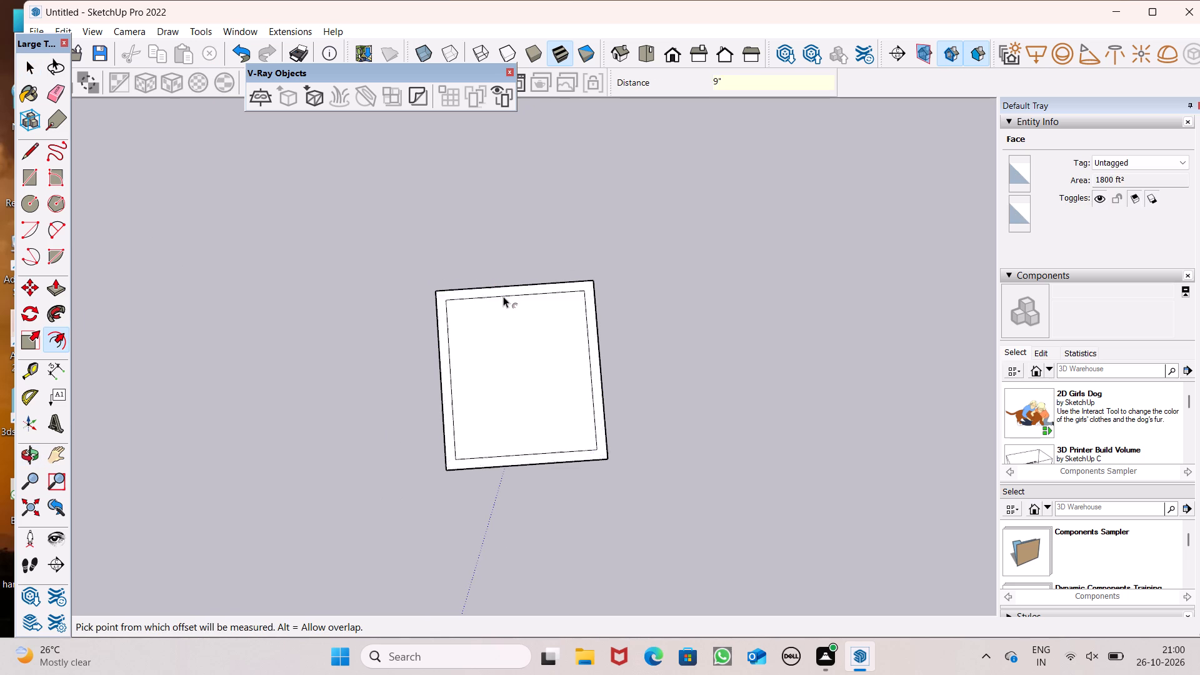
pyautogui.press('Return')
pyautogui.press('space')
# In top view, place two guides parallel to the red axis, one about 11.5' inside the front inner edge and another 6" beyond it.
pyautogui.moveTo(541, 353); pyautogui.dragTo(491, 365, button='middle')
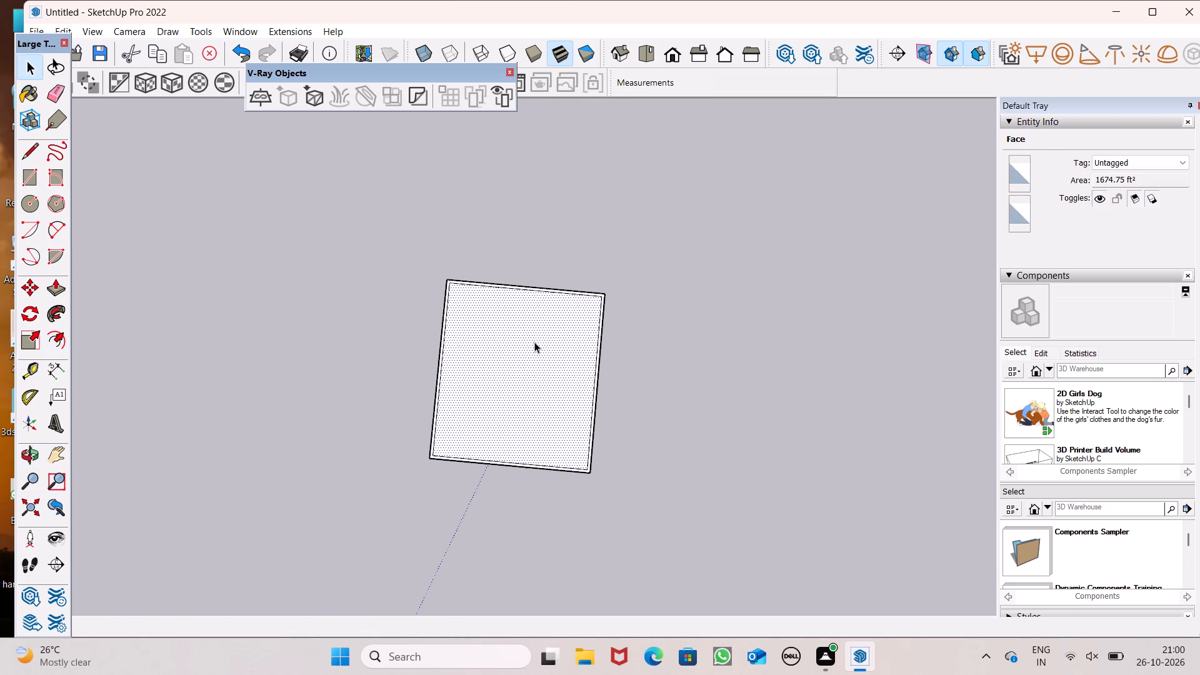
pyautogui.moveTo(534, 342); pyautogui.dragTo(566, 270, button='middle')
pyautogui.click(642, 66)
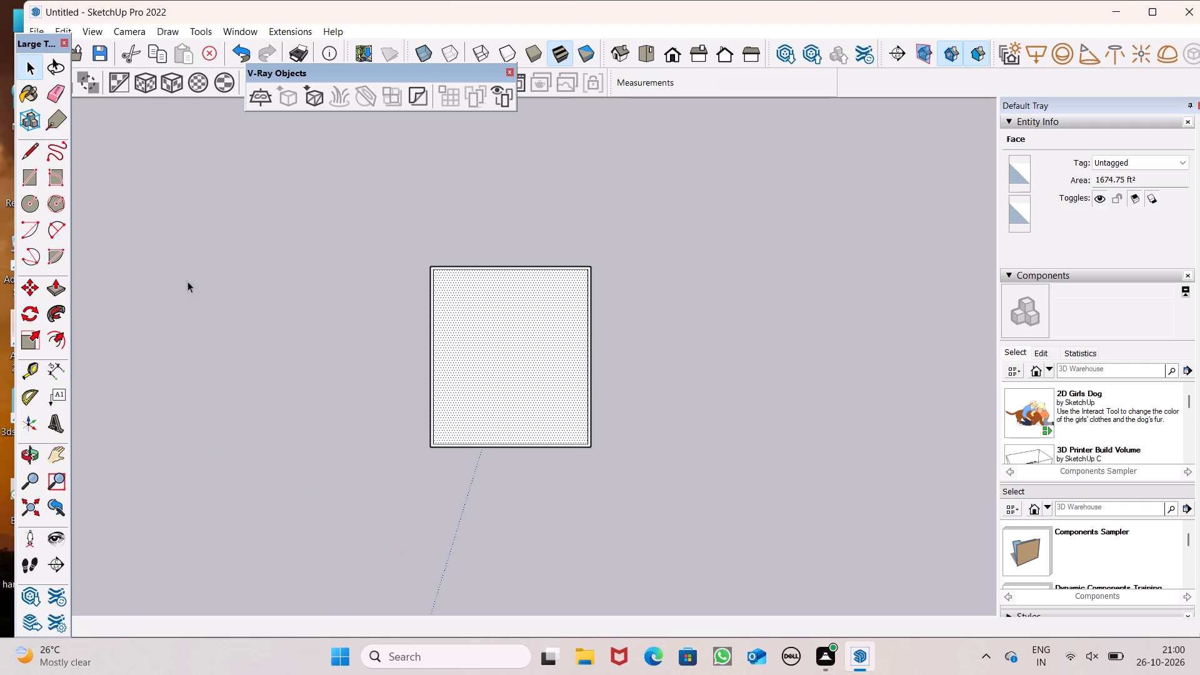
pyautogui.click(33, 372)
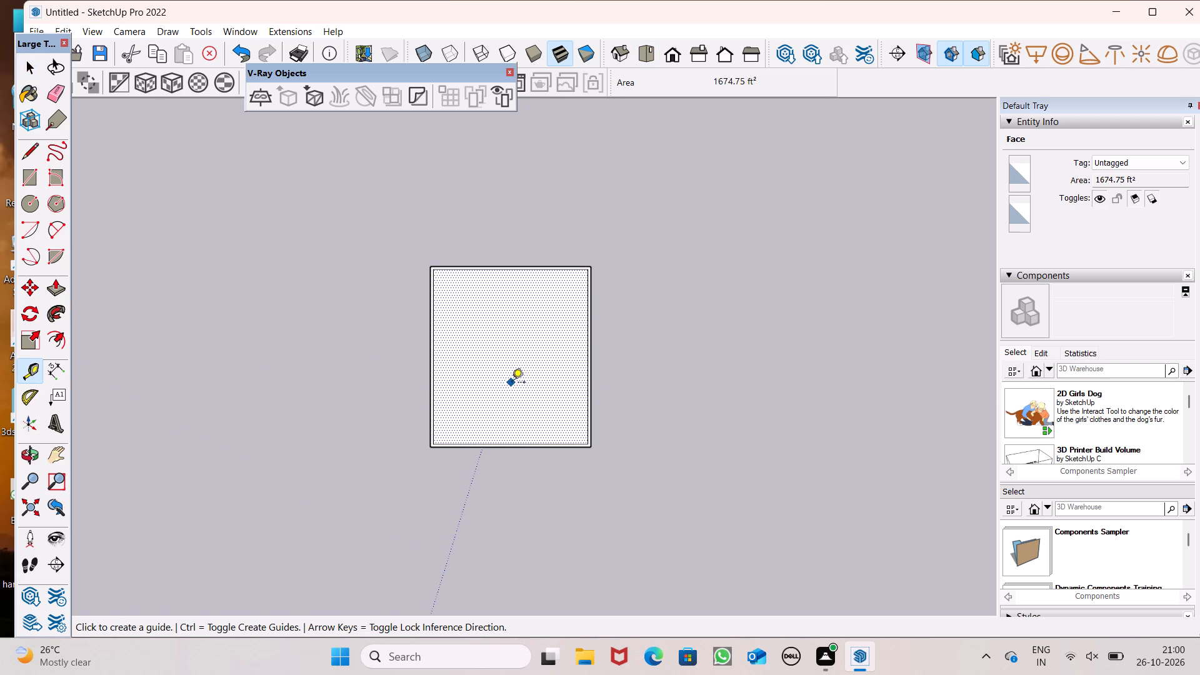
pyautogui.press('space')
pyautogui.click(593, 366)
pyautogui.click(23, 387)
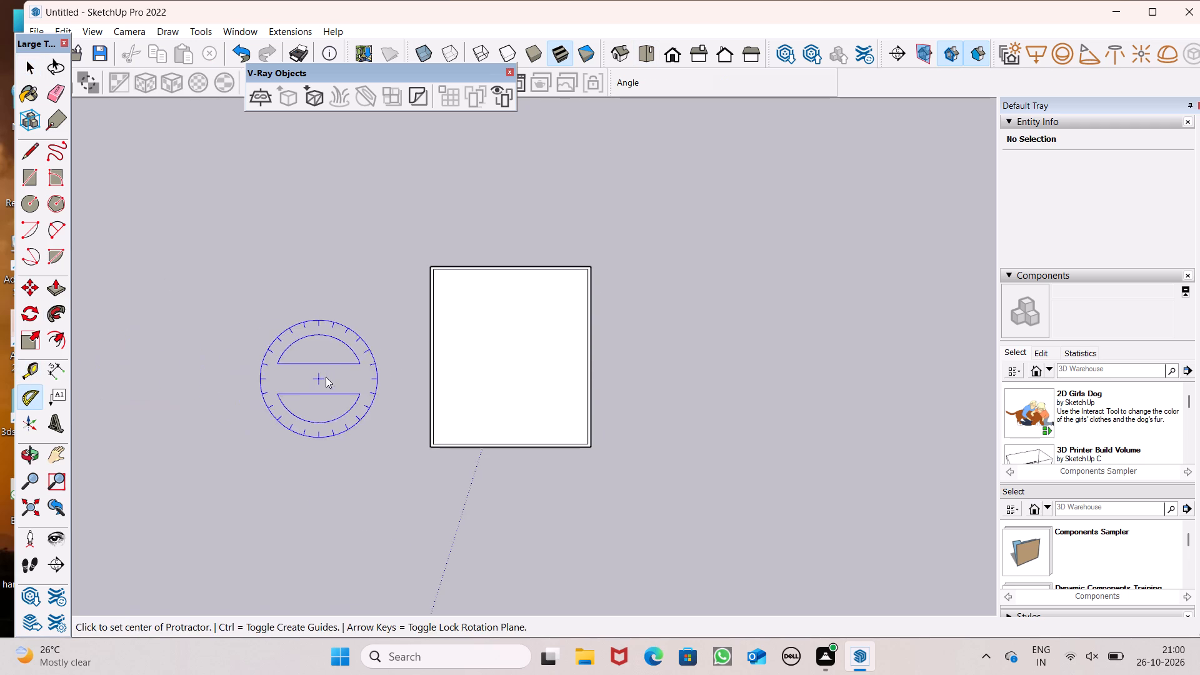
pyautogui.press('space')
pyautogui.click(35, 368)
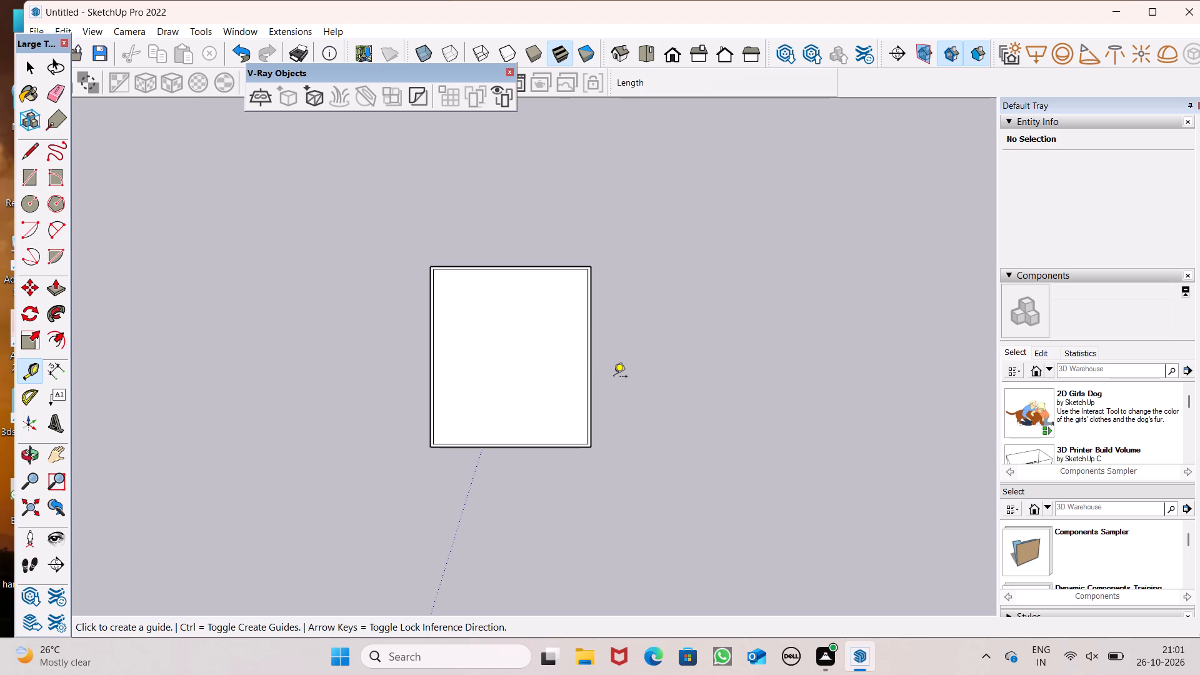
pyautogui.scroll(1, 583, 350)
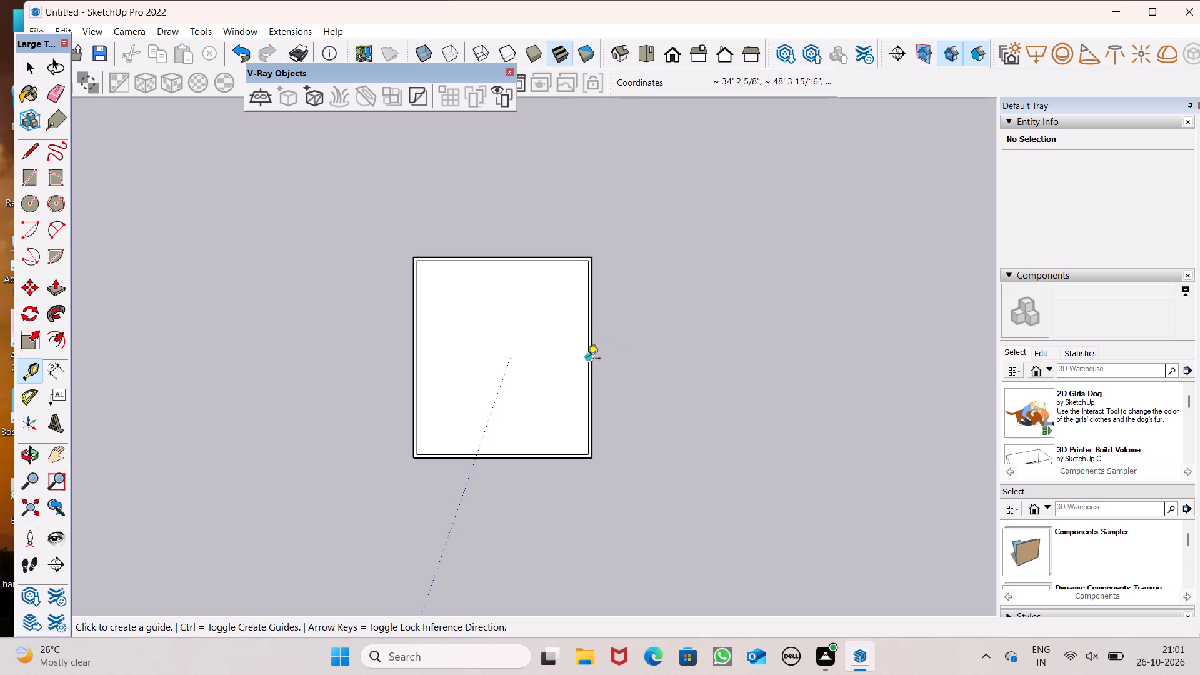
pyautogui.scroll(1, 602, 407)
pyautogui.scroll(4, 502, 421)
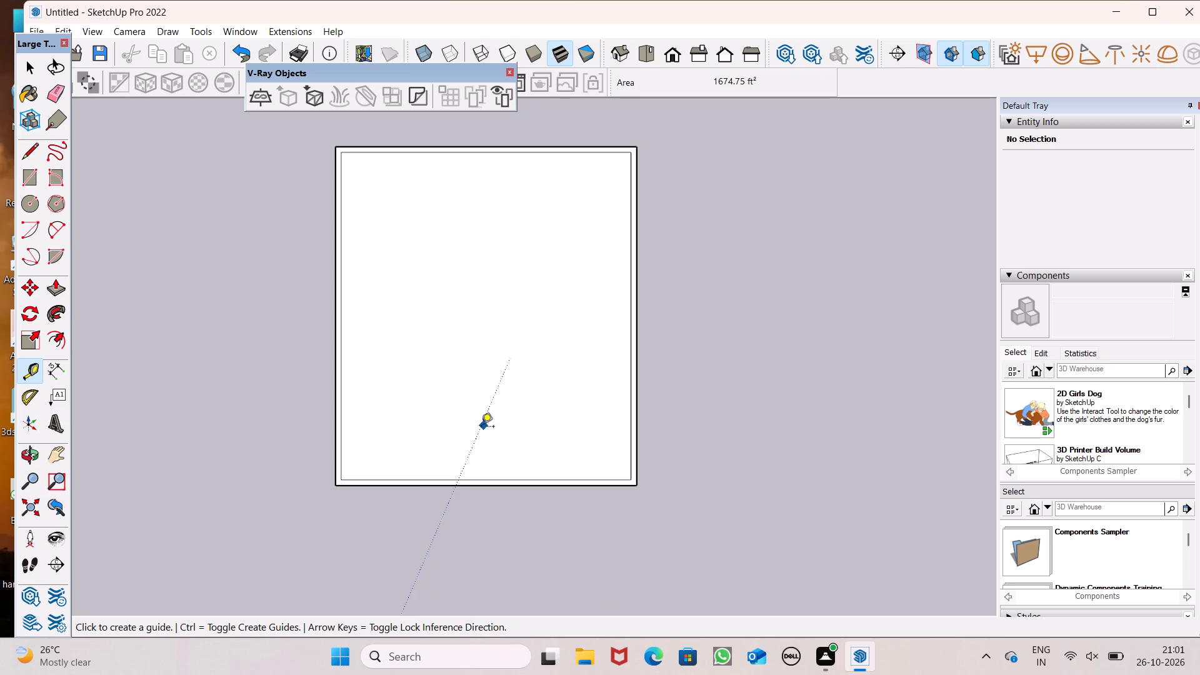
pyautogui.click(414, 479)
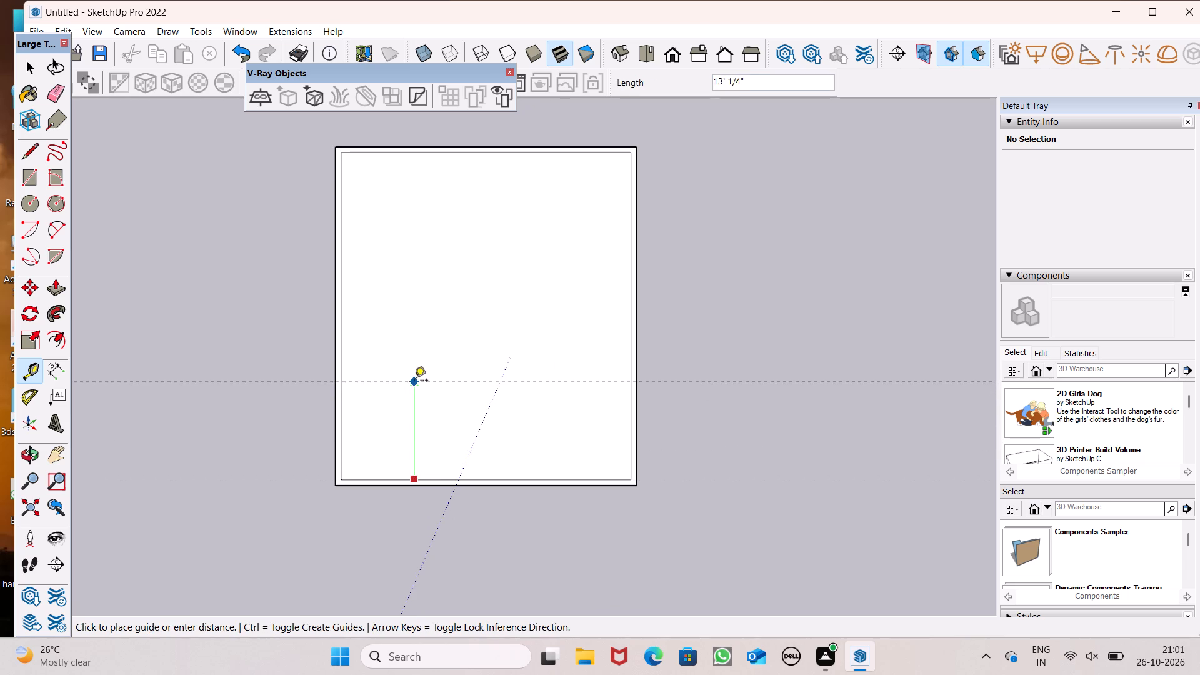
pyautogui.scroll(-1, 414, 381)
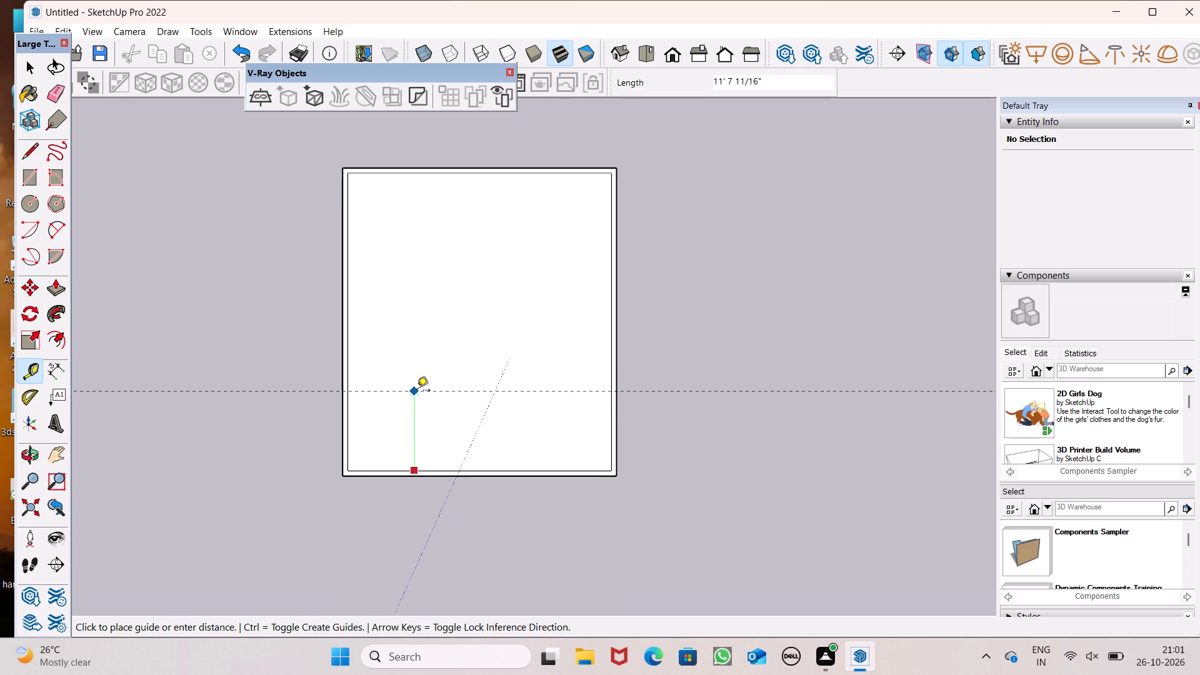
pyautogui.click(417, 392)
pyautogui.click(417, 394)
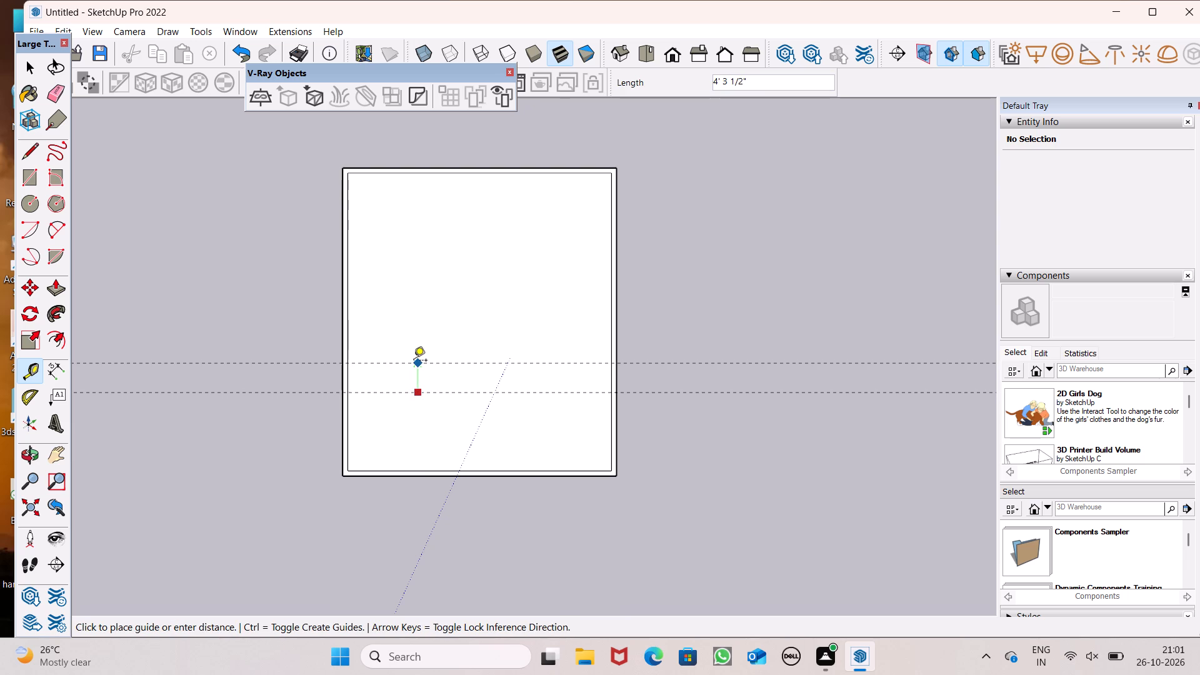
pyautogui.write('6"')
pyautogui.press('Return')
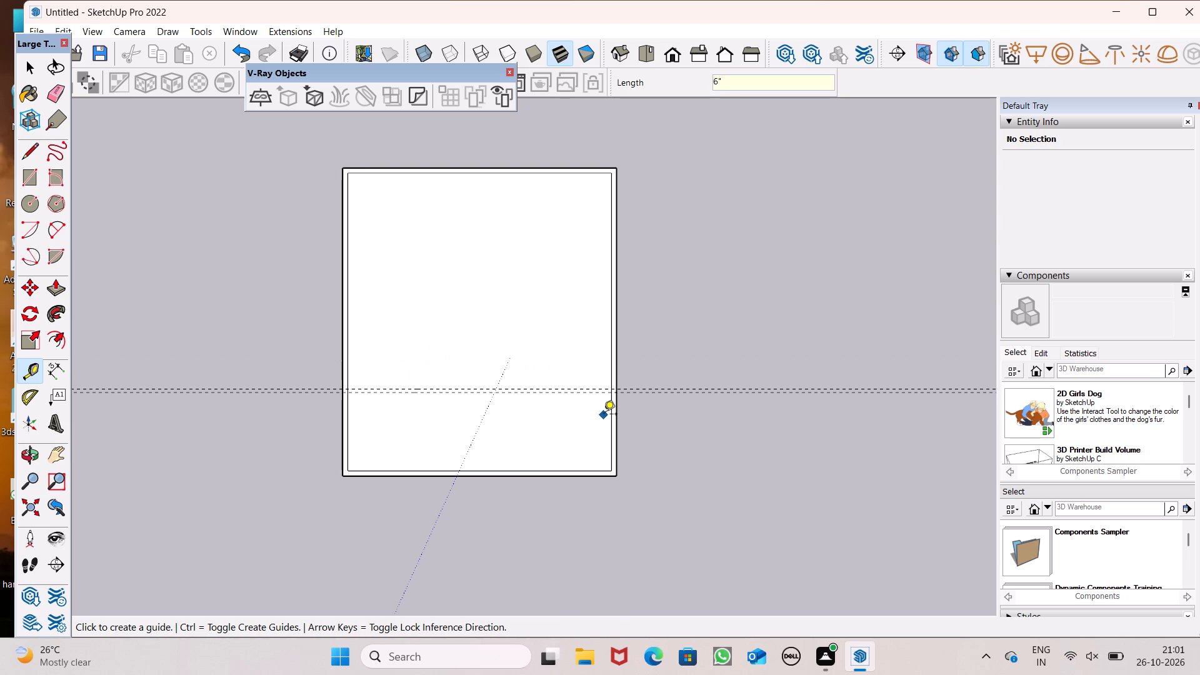
# Place two guides parallel to the green axis, one about 17' 5" inside the right inner edge and another 6" further left.
pyautogui.click(609, 417)
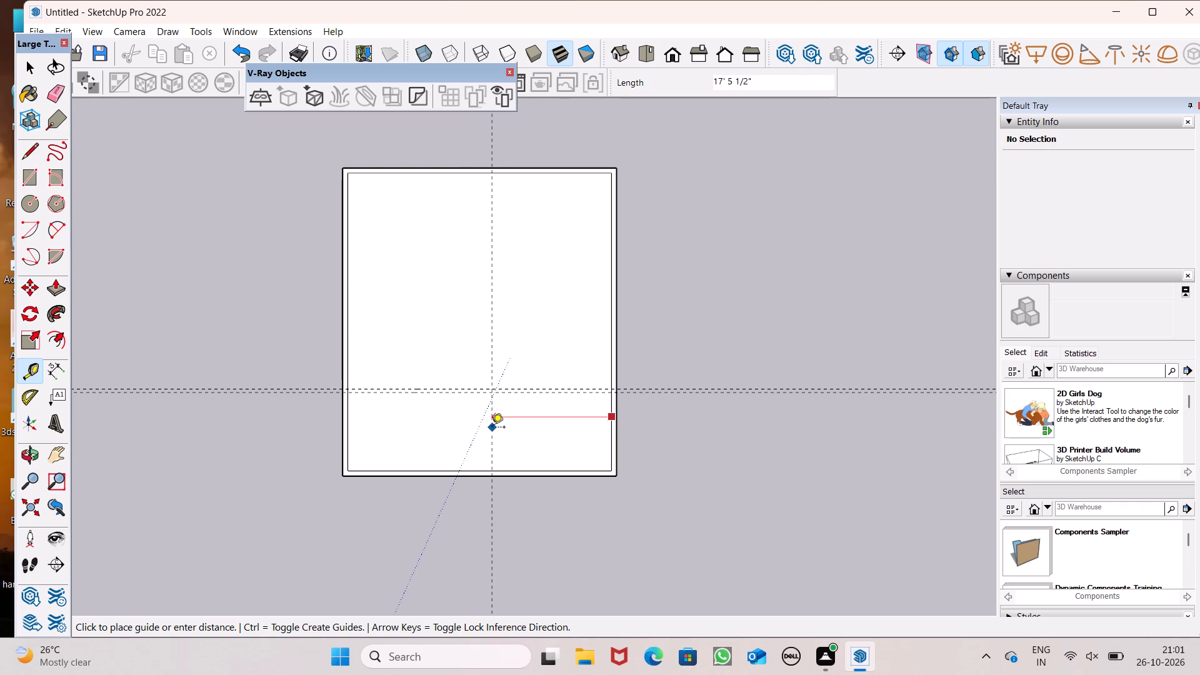
pyautogui.click(492, 428)
pyautogui.click(489, 427)
pyautogui.press('6')
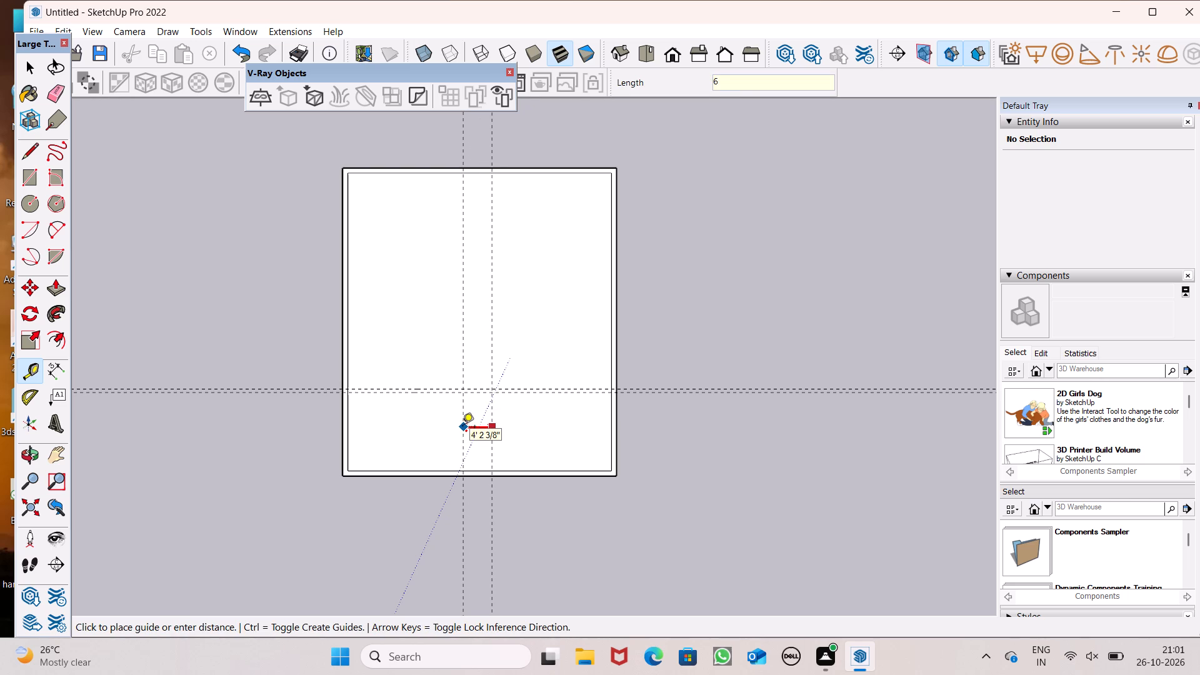
pyautogui.hotkey('shift', '"')
pyautogui.press('Return')
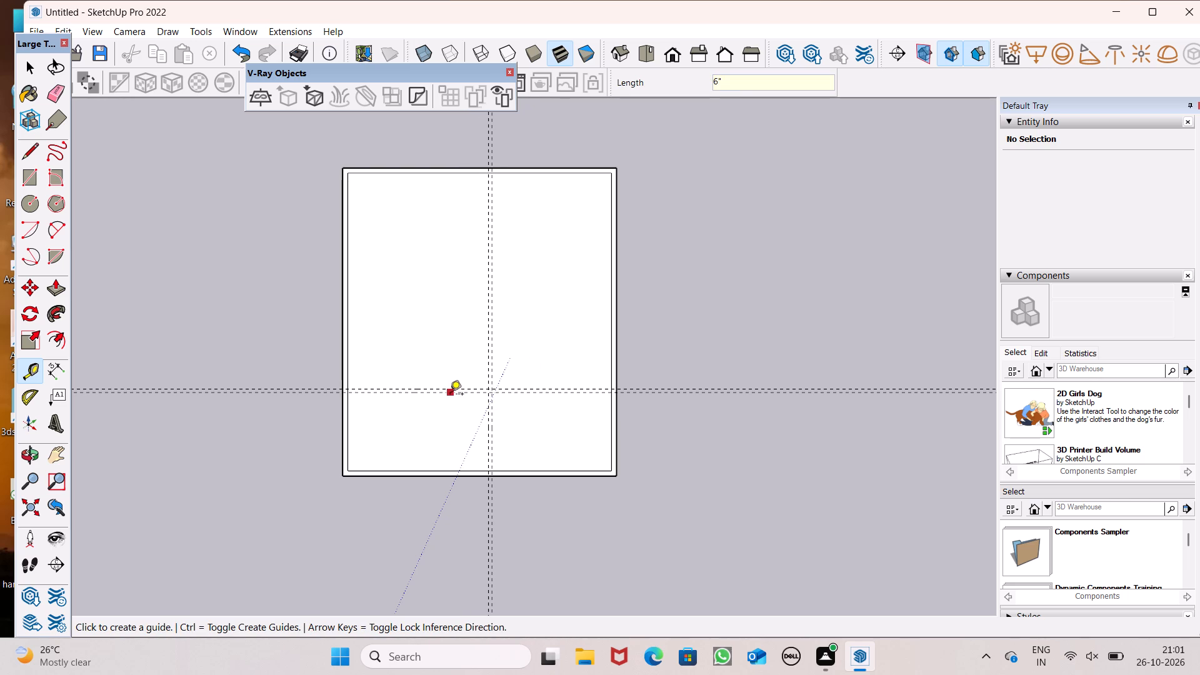
pyautogui.scroll(-1, 424, 379)
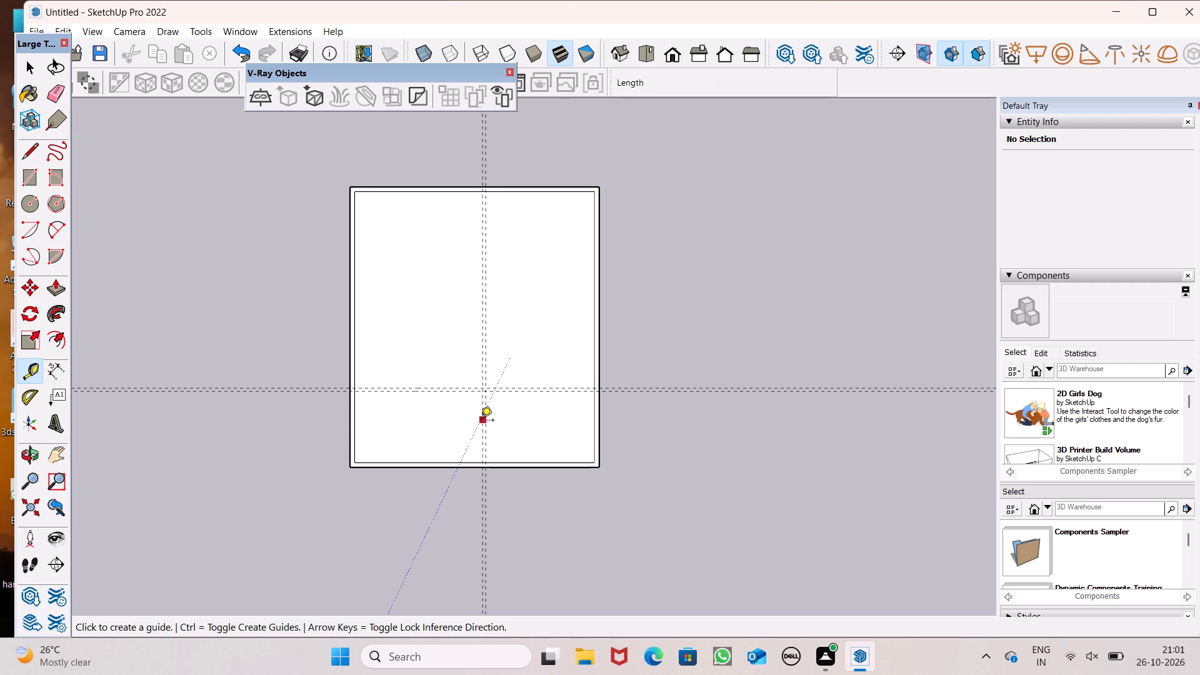
pyautogui.press('space')
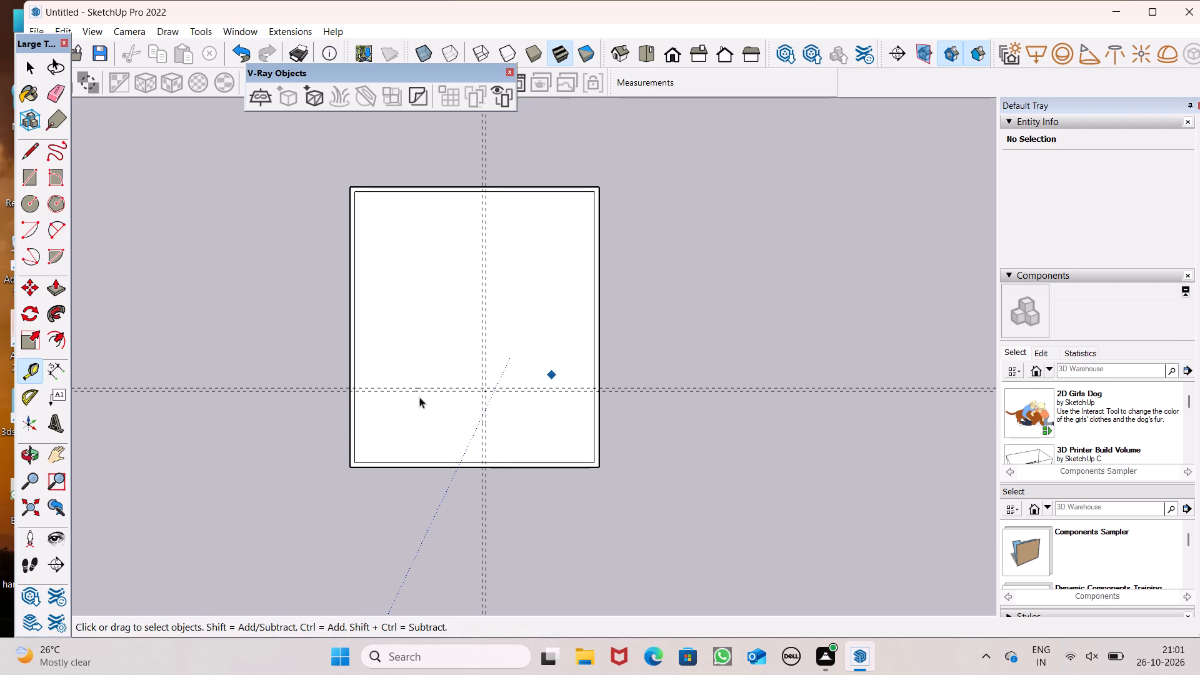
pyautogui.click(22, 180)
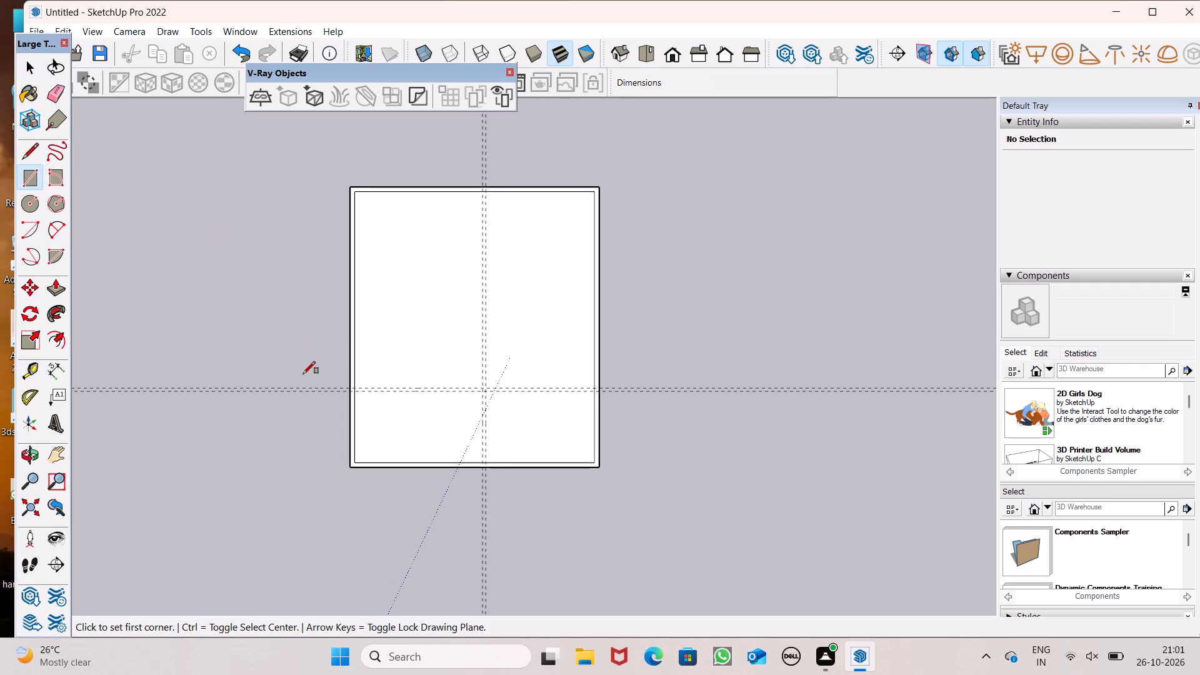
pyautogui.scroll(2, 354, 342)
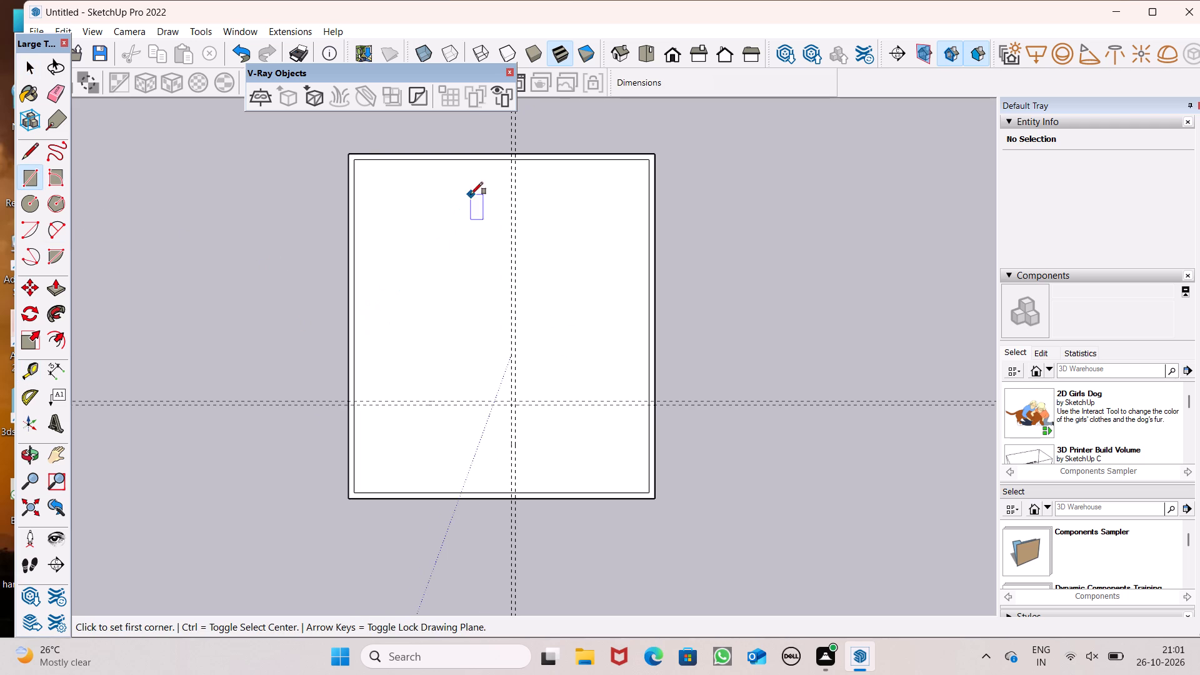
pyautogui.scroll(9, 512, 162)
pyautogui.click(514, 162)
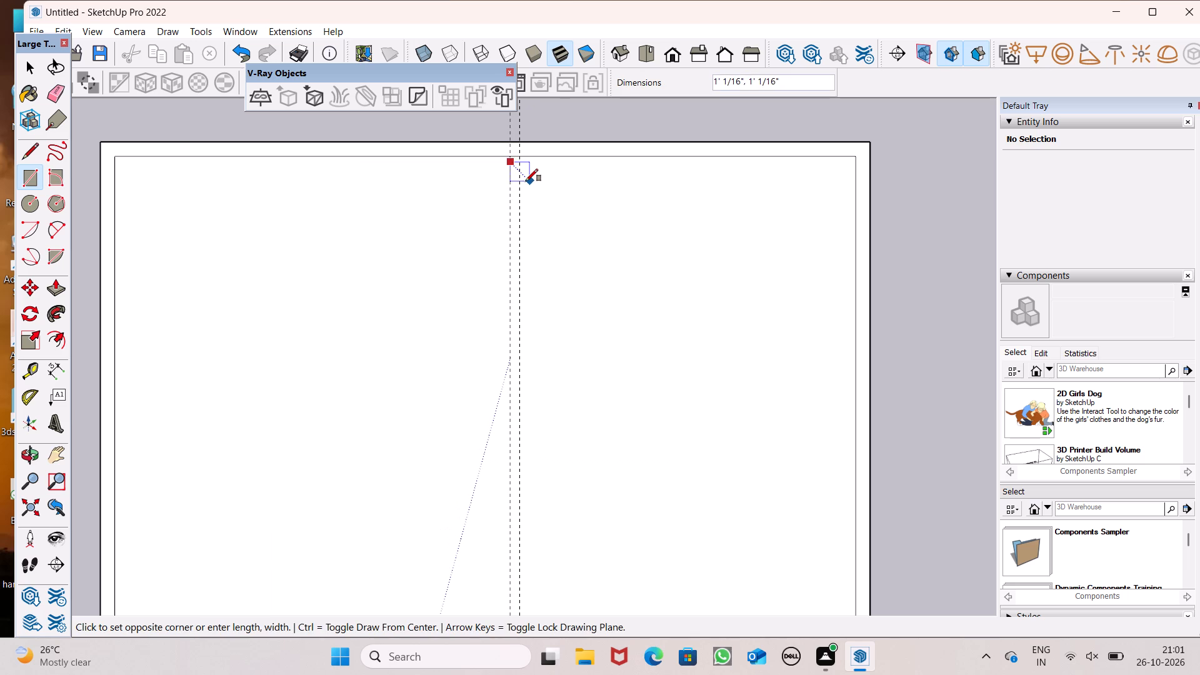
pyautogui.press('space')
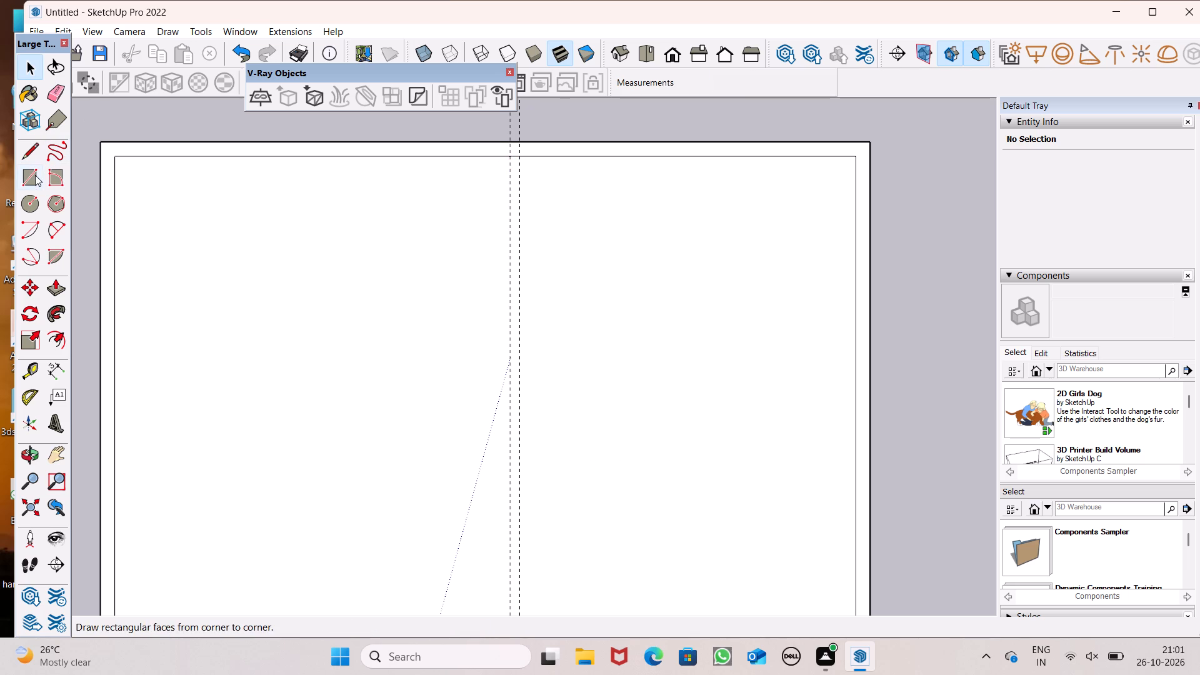
# Draw a 6" by 43' 6" rectangle between the two vertical guides, spanning from the back inner edge to the front inner edge.
pyautogui.click(35, 175)
pyautogui.click(507, 156)
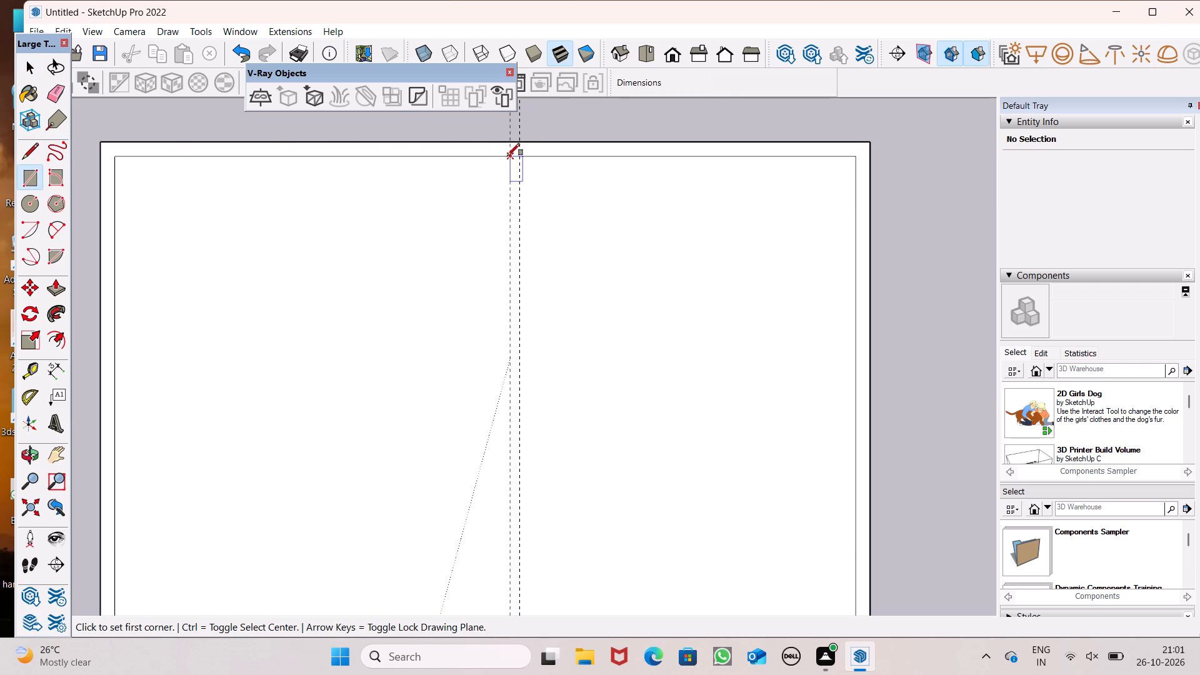
pyautogui.scroll(-7, 517, 164)
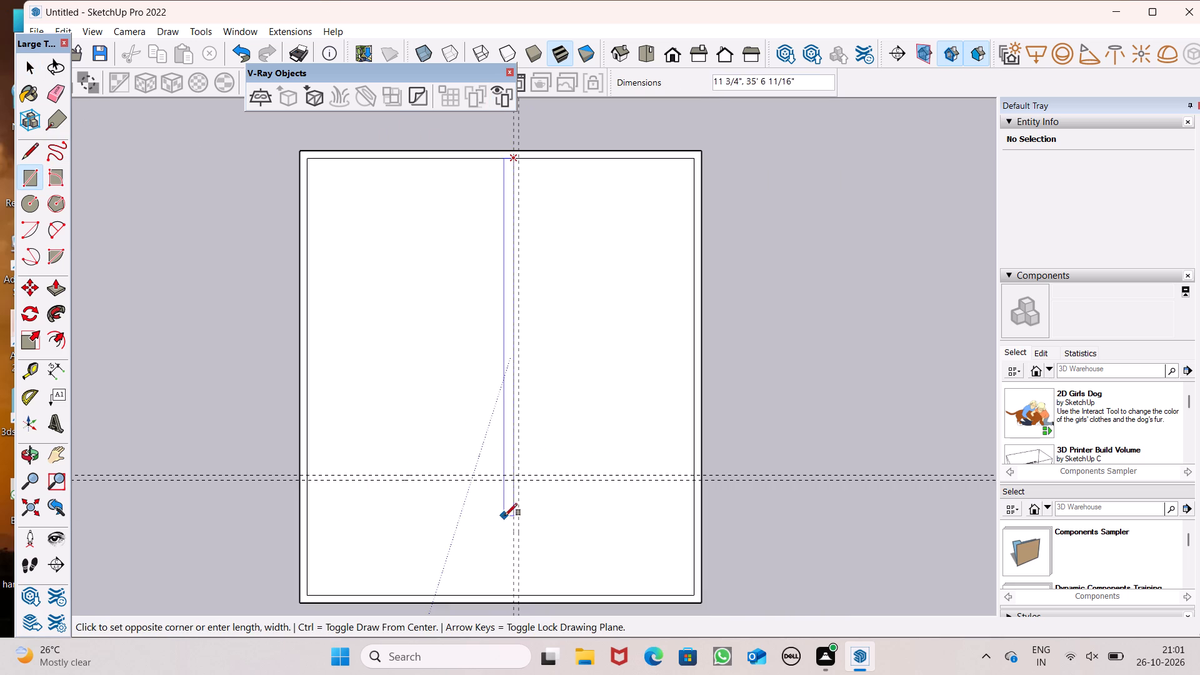
pyautogui.scroll(-6, 526, 512)
pyautogui.scroll(15, 514, 569)
pyautogui.scroll(6, 519, 554)
pyautogui.click(528, 548)
# Draw a 6" deep rectangle between the two horizontal guides, from the left inner edge to the far side of the vertical partition.
pyautogui.scroll(-1, 685, 522)
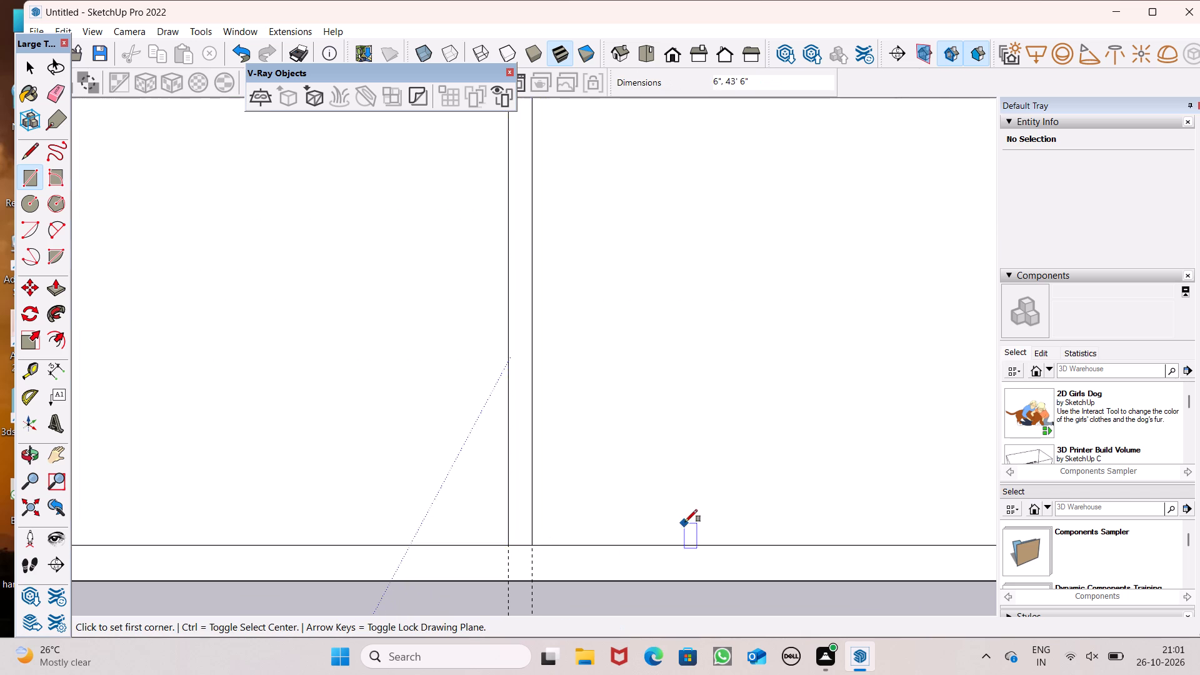
pyautogui.scroll(-11, 685, 522)
pyautogui.scroll(5, 394, 364)
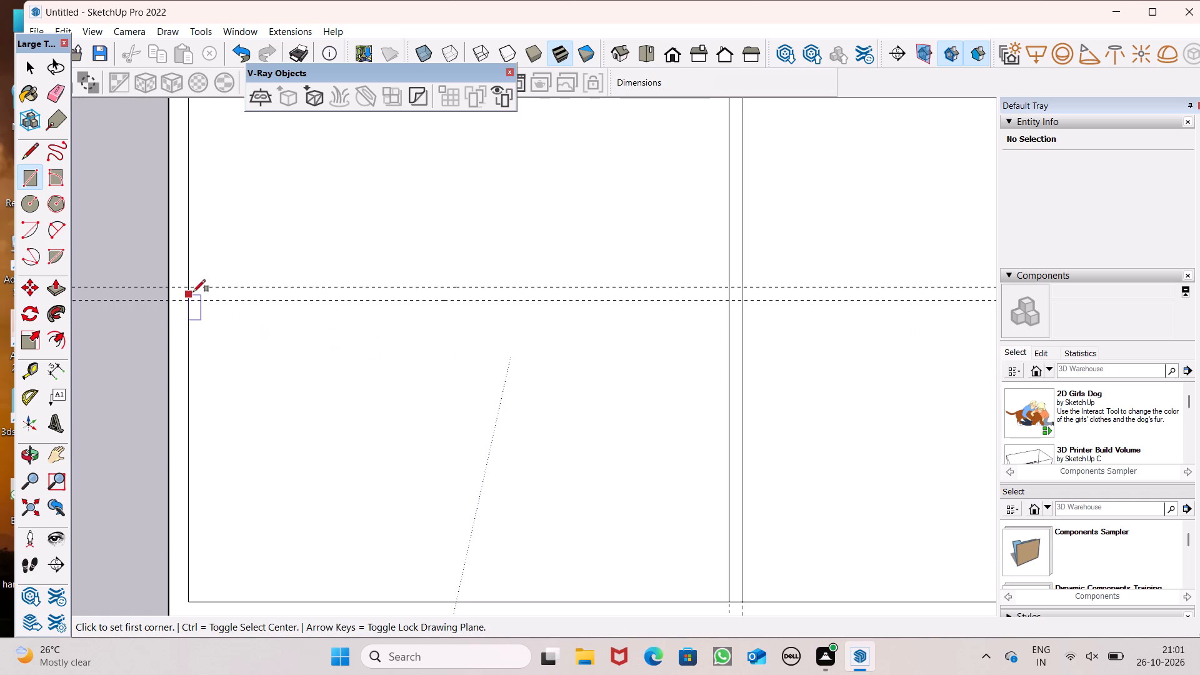
pyautogui.click(191, 289)
pyautogui.scroll(-4, 229, 381)
pyautogui.scroll(-2, 509, 367)
pyautogui.scroll(3, 560, 336)
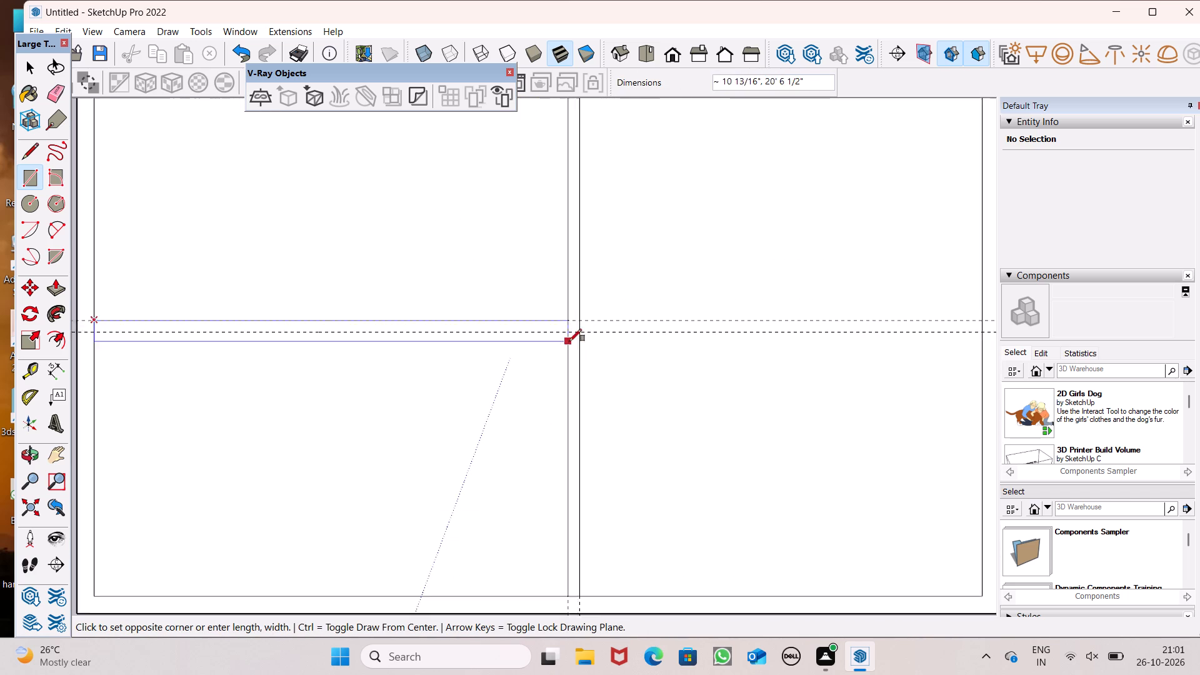
pyautogui.scroll(2, 569, 341)
pyautogui.click(581, 334)
# Erase the two horizontal and two vertical guides around the partition walls.
pyautogui.scroll(-12, 372, 335)
pyautogui.scroll(1, 354, 299)
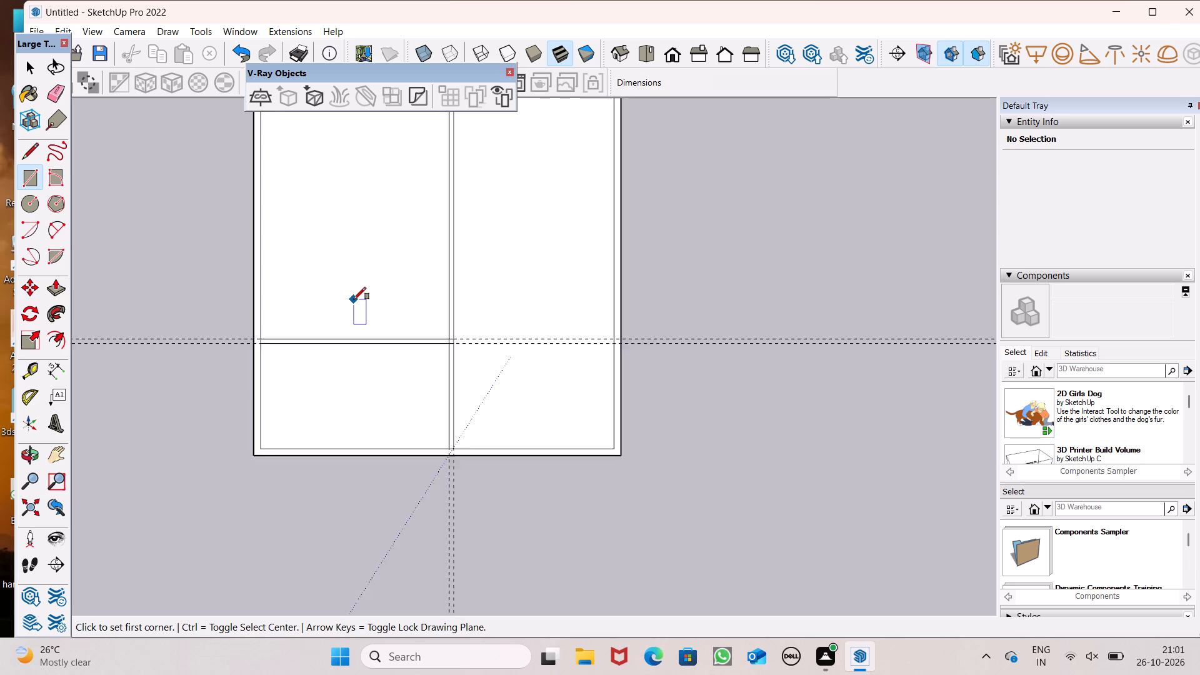
pyautogui.scroll(1, 354, 299)
pyautogui.click(58, 91)
pyautogui.moveTo(171, 371); pyautogui.dragTo(204, 326)
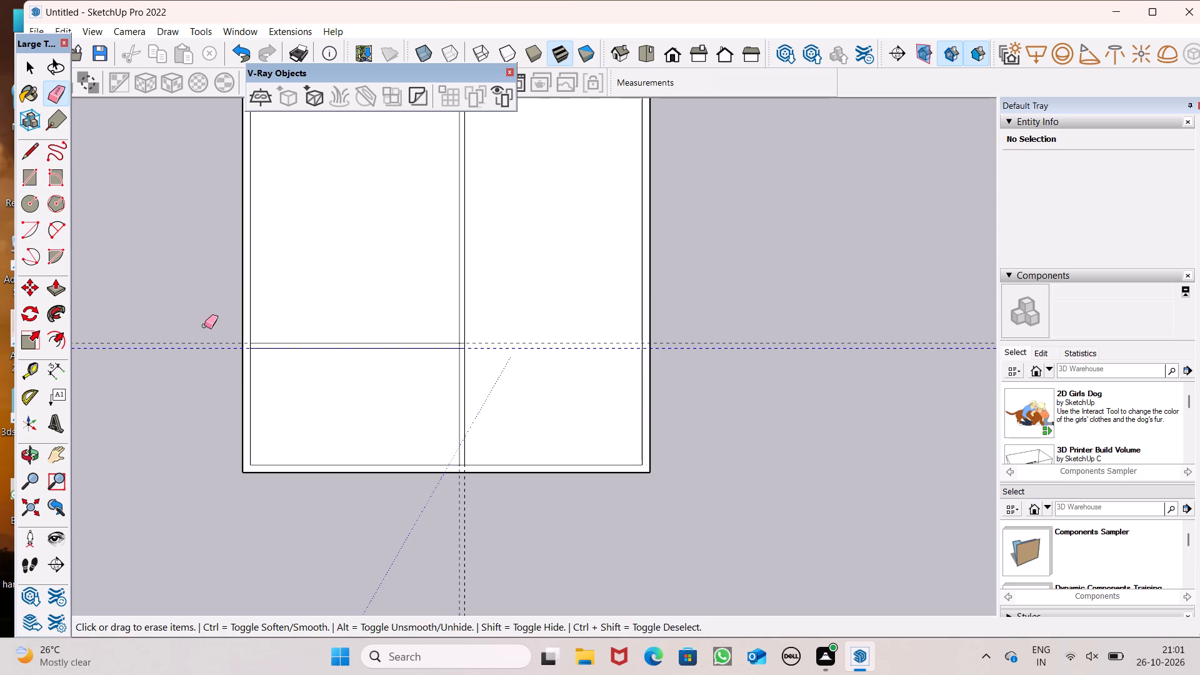
pyautogui.moveTo(204, 326); pyautogui.dragTo(207, 324)
pyautogui.moveTo(261, 456); pyautogui.dragTo(285, 454)
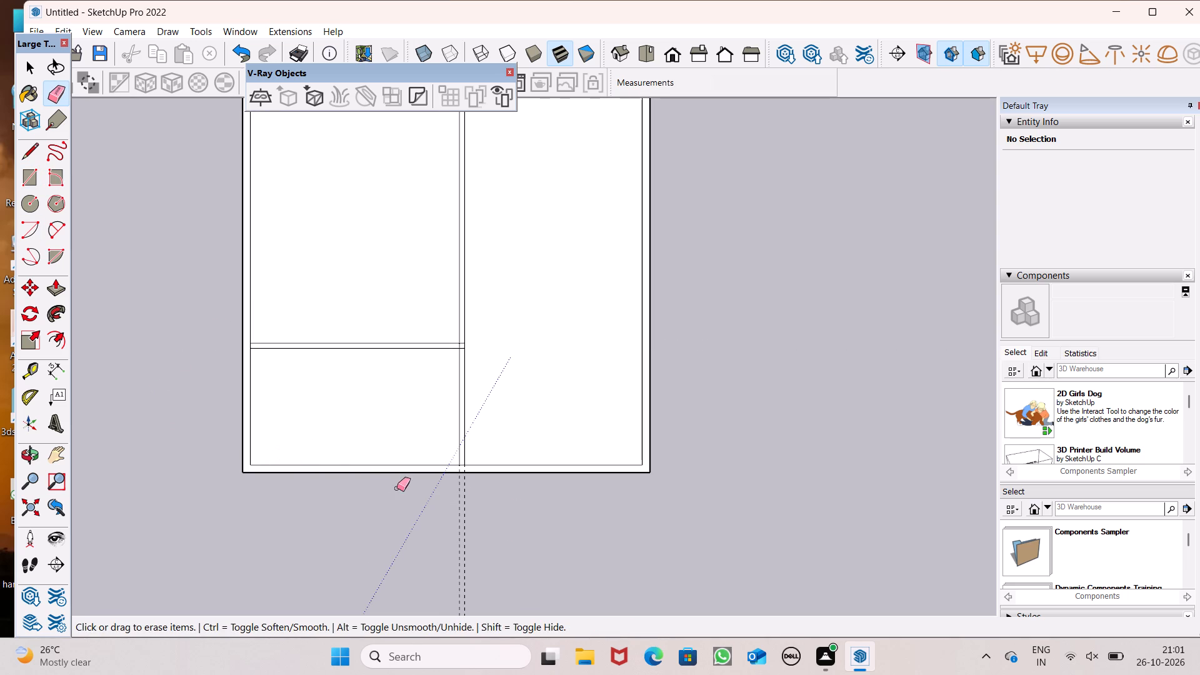
pyautogui.moveTo(471, 510); pyautogui.dragTo(449, 514)
# Erase the edges crossing the junction of the horizontal and vertical partitions so their faces merge.
pyautogui.scroll(9, 476, 352)
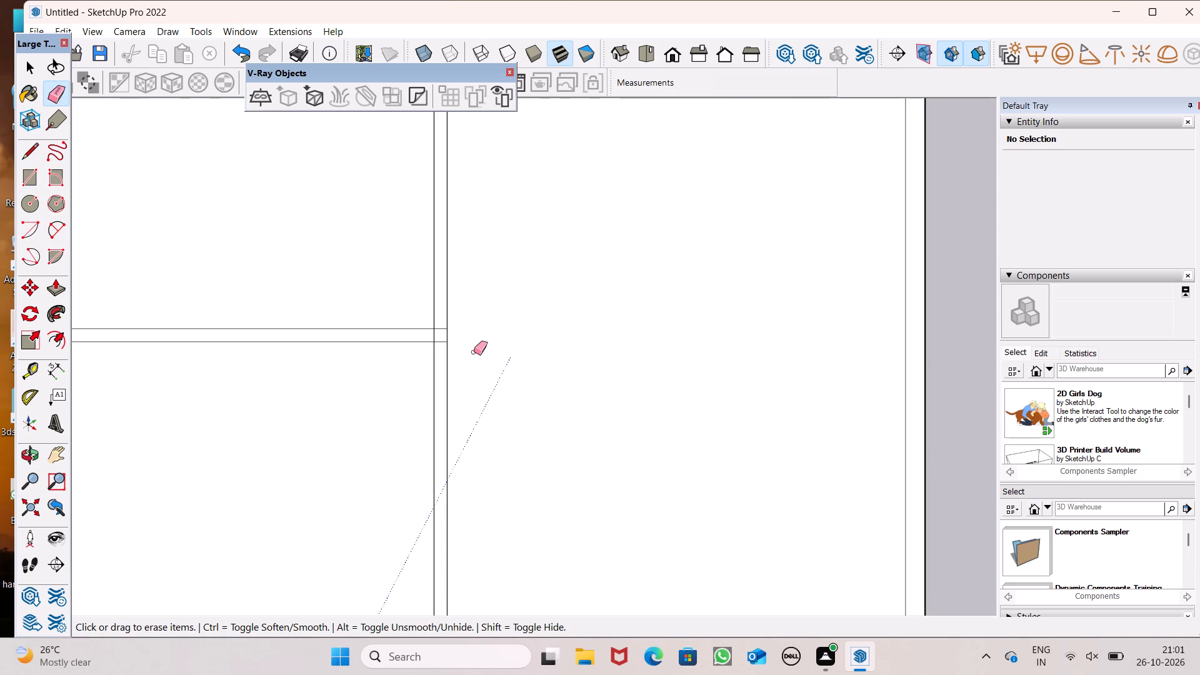
pyautogui.scroll(10, 442, 339)
pyautogui.moveTo(438, 309); pyautogui.dragTo(428, 338)
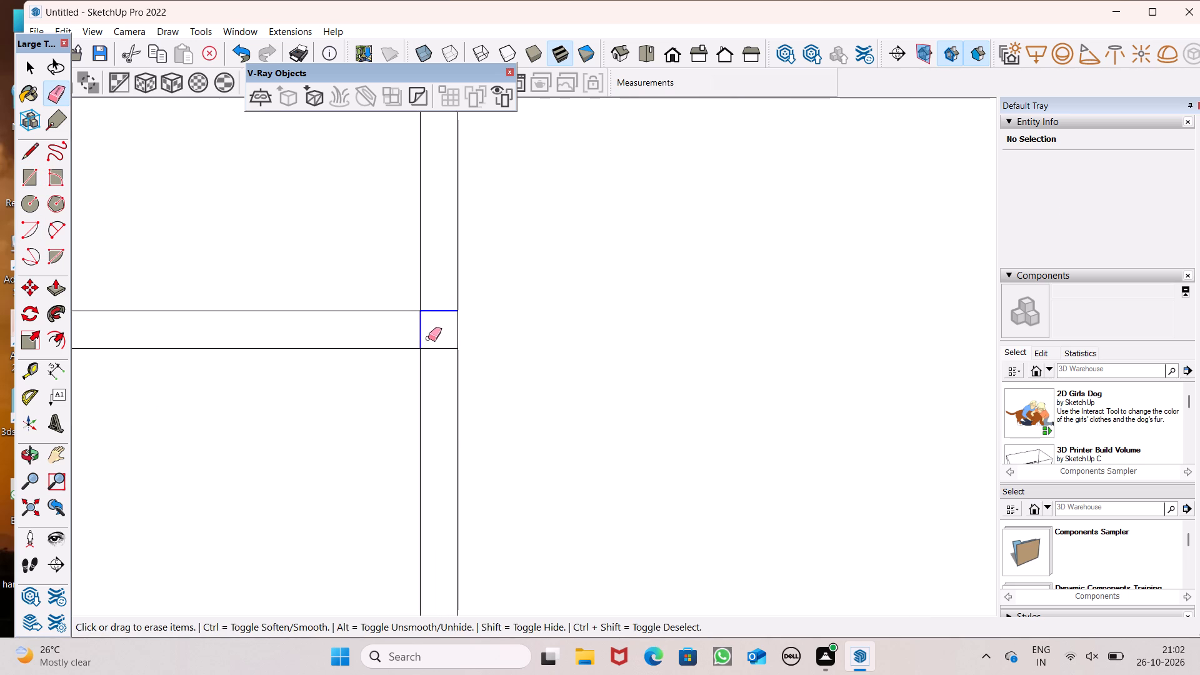
pyautogui.moveTo(428, 338); pyautogui.dragTo(441, 357)
pyautogui.scroll(-15, 457, 328)
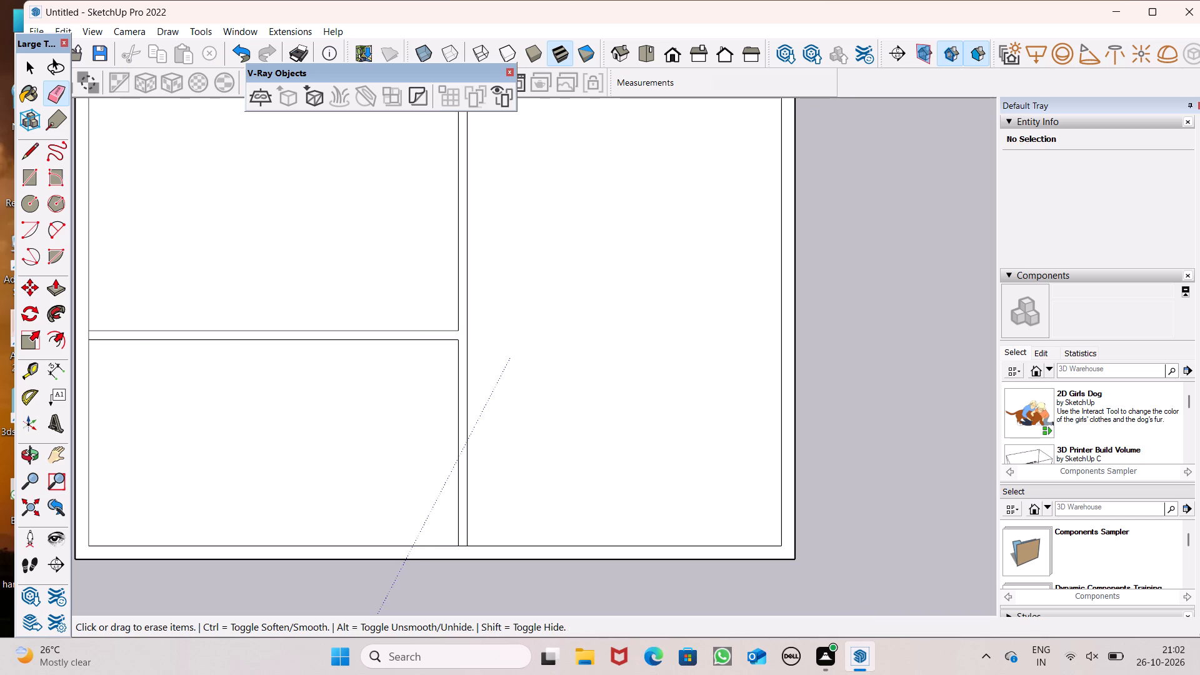
pyautogui.scroll(-9, 571, 387)
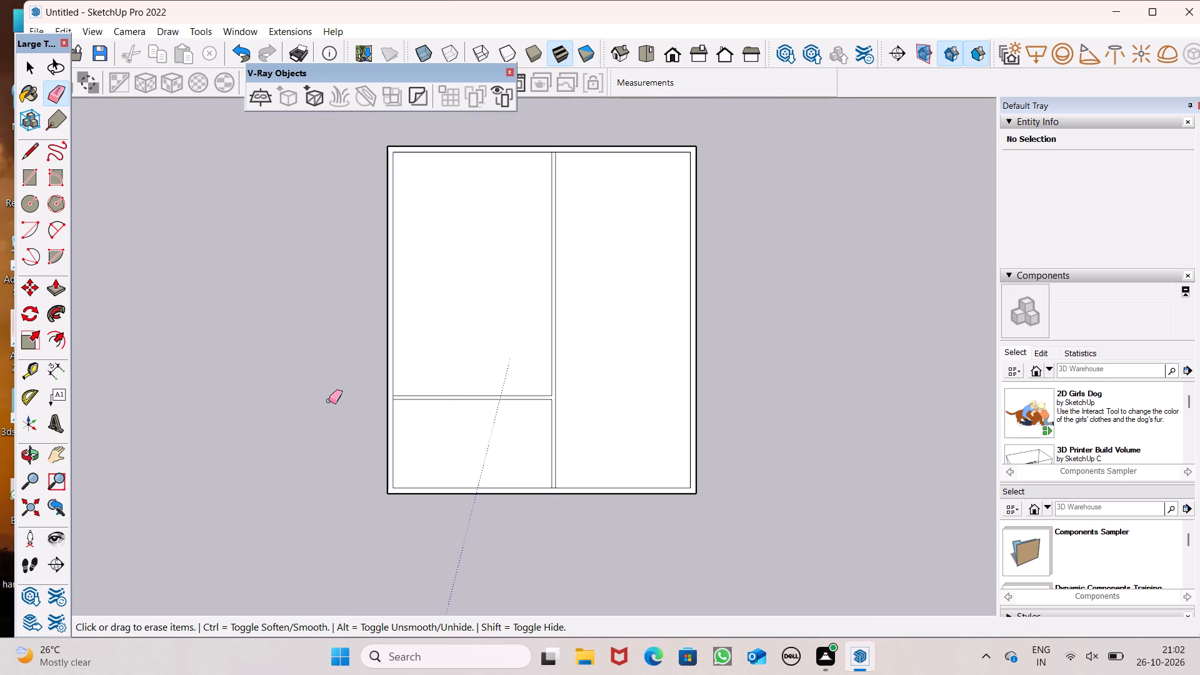
# Erase the short inner-outline segment where the horizontal partition meets the left outer wall.
pyautogui.scroll(2, 462, 397)
pyautogui.scroll(10, 388, 422)
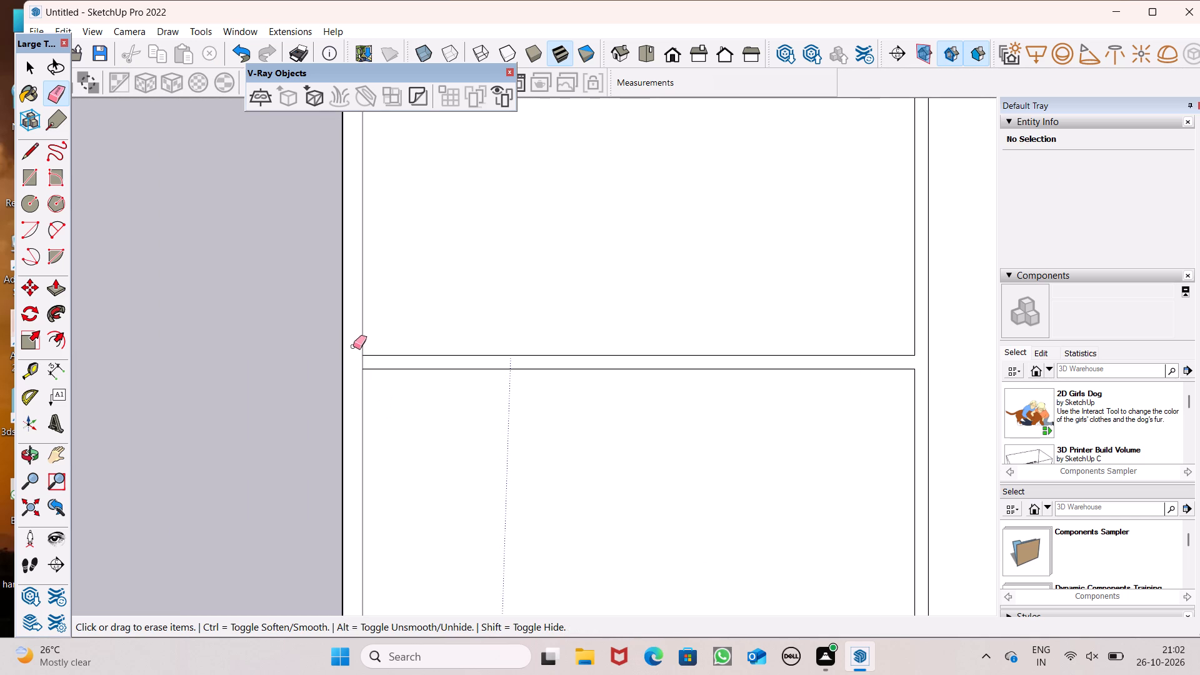
pyautogui.scroll(6, 361, 367)
pyautogui.moveTo(363, 367); pyautogui.dragTo(364, 361)
pyautogui.scroll(-10, 309, 309)
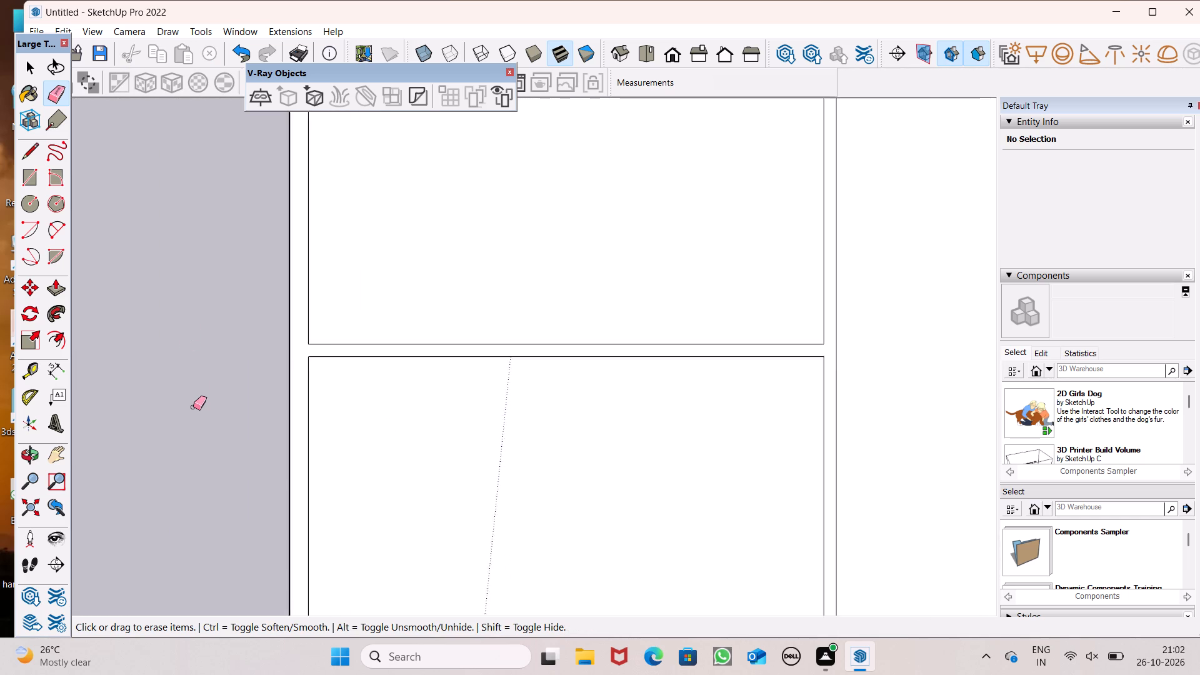
pyautogui.scroll(-16, 193, 407)
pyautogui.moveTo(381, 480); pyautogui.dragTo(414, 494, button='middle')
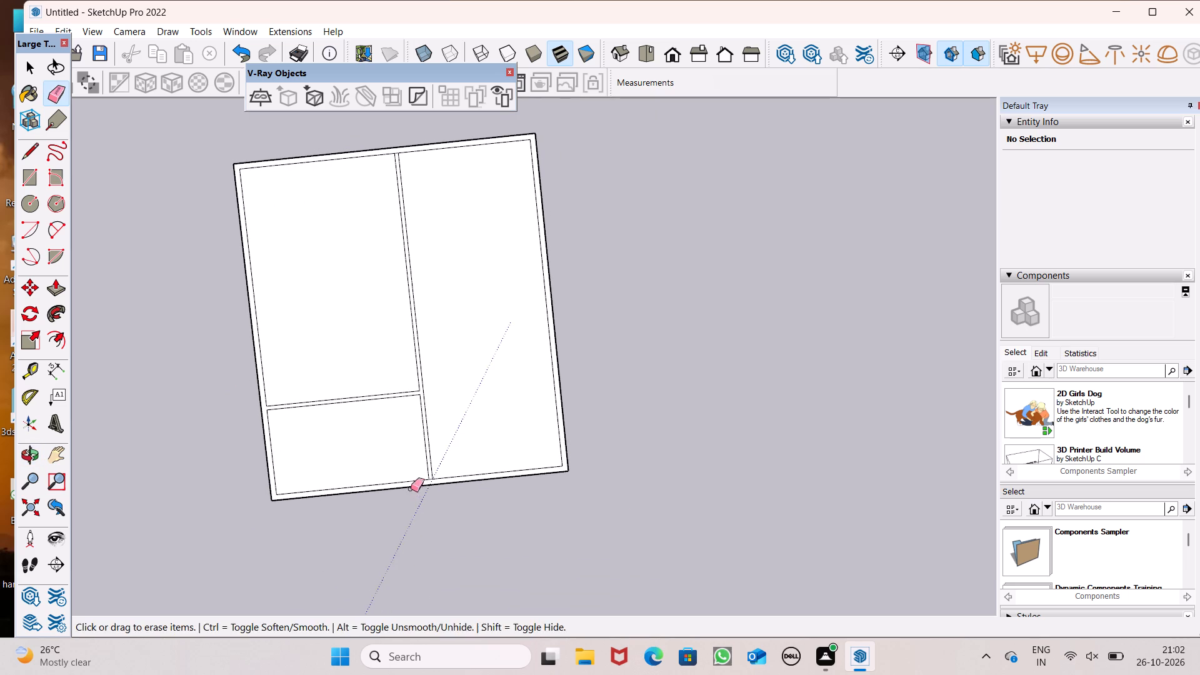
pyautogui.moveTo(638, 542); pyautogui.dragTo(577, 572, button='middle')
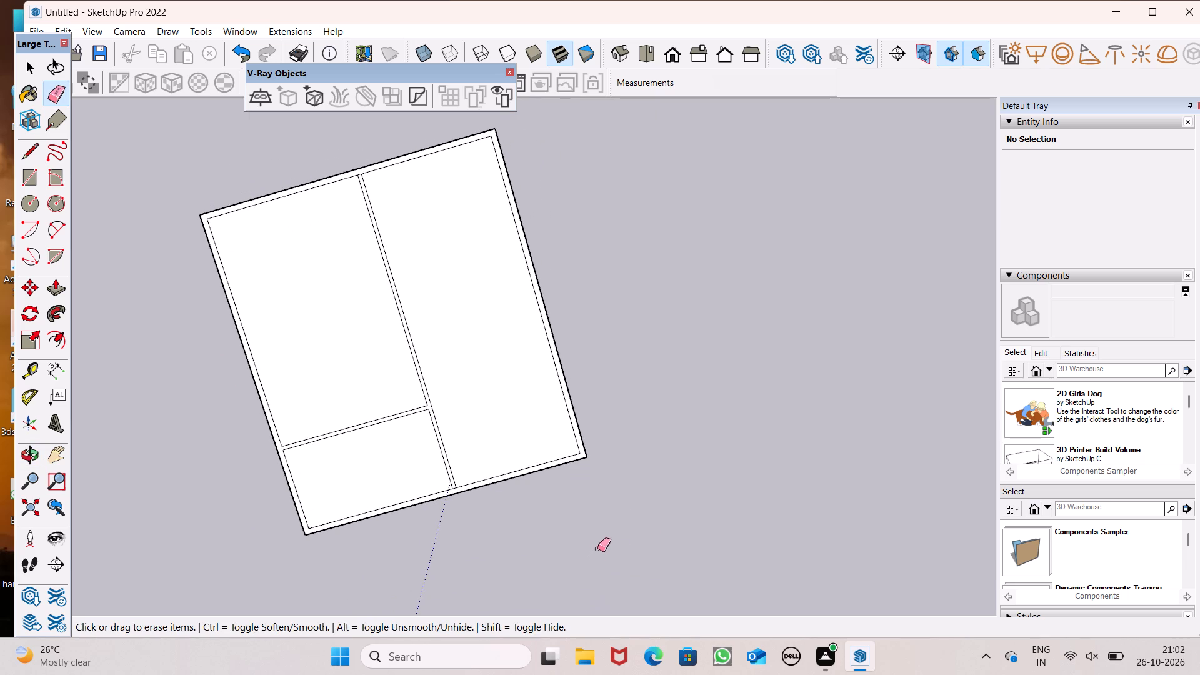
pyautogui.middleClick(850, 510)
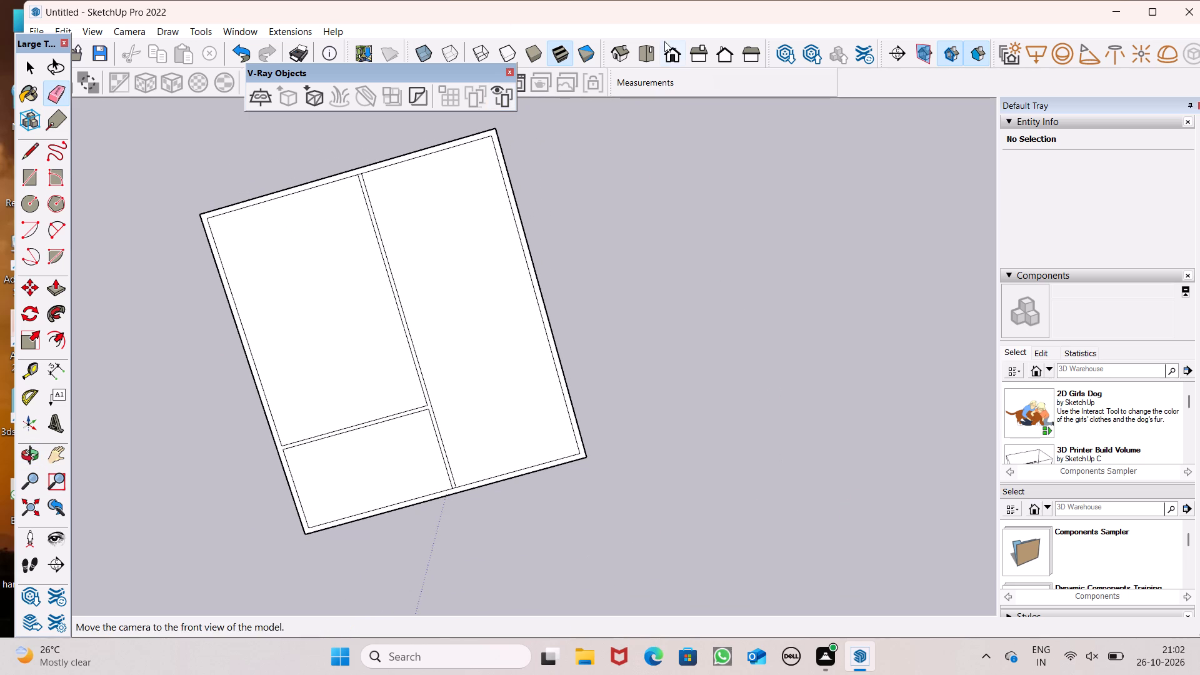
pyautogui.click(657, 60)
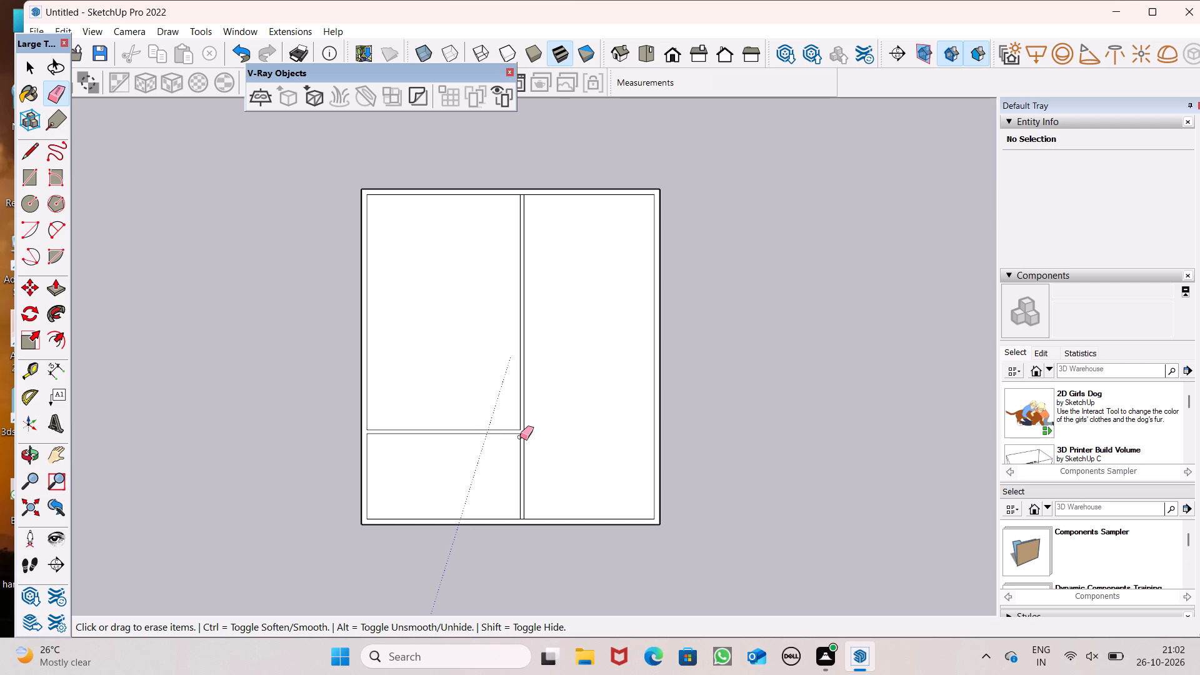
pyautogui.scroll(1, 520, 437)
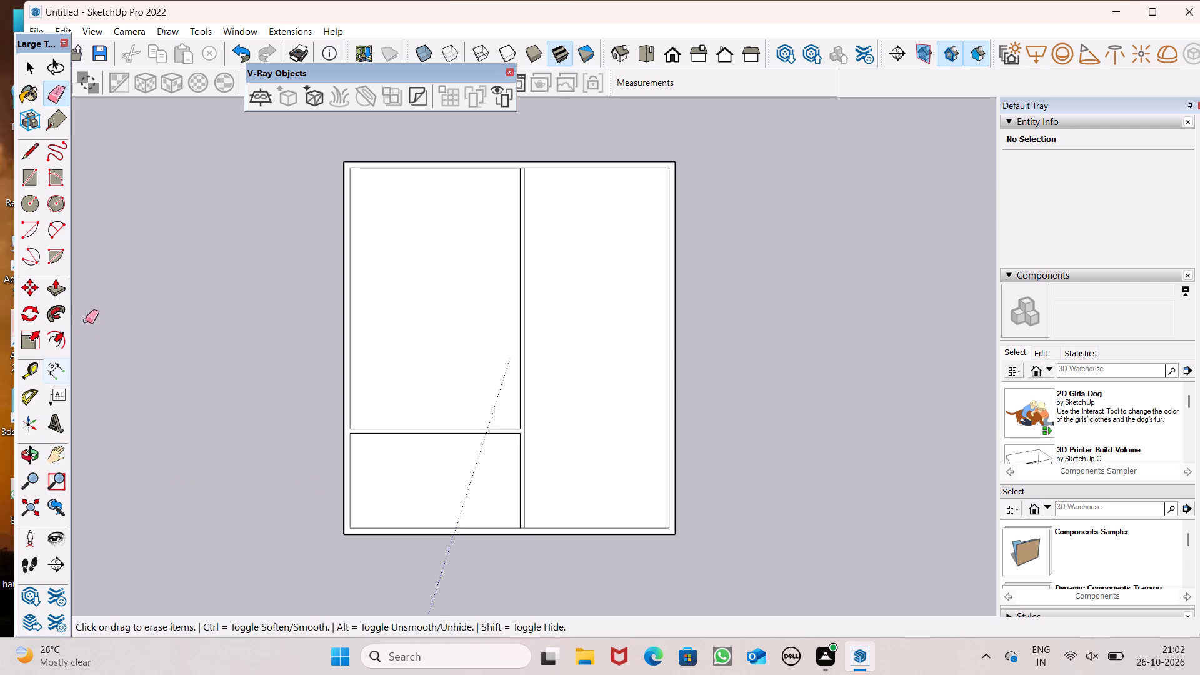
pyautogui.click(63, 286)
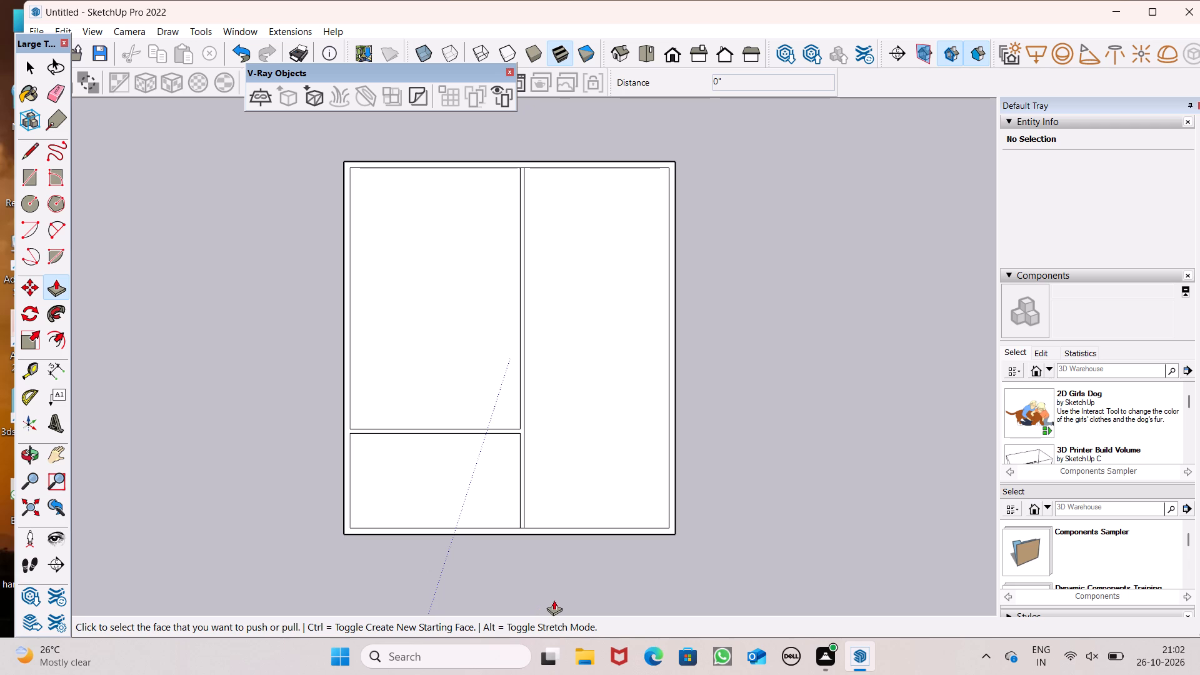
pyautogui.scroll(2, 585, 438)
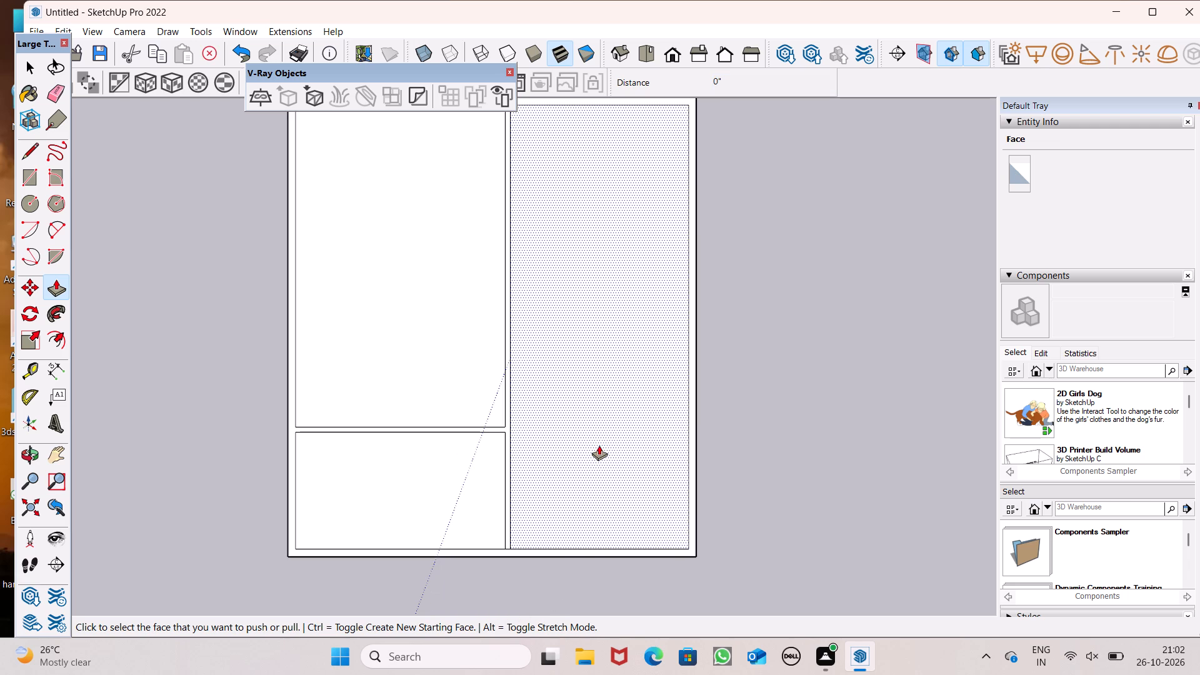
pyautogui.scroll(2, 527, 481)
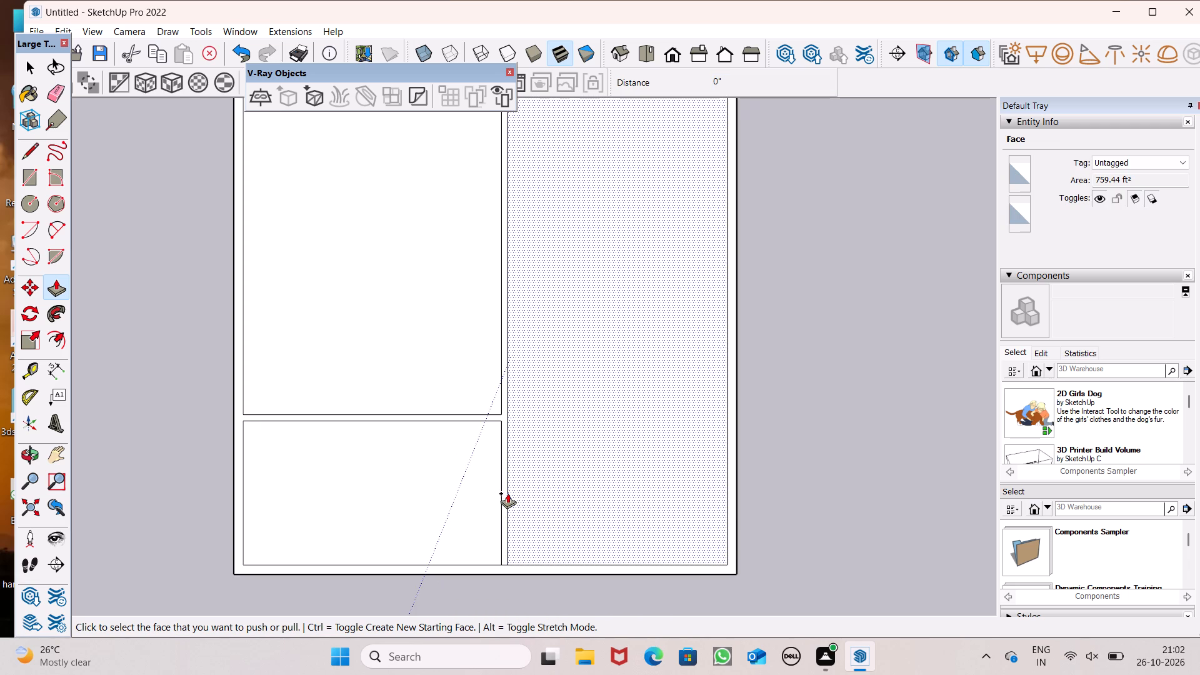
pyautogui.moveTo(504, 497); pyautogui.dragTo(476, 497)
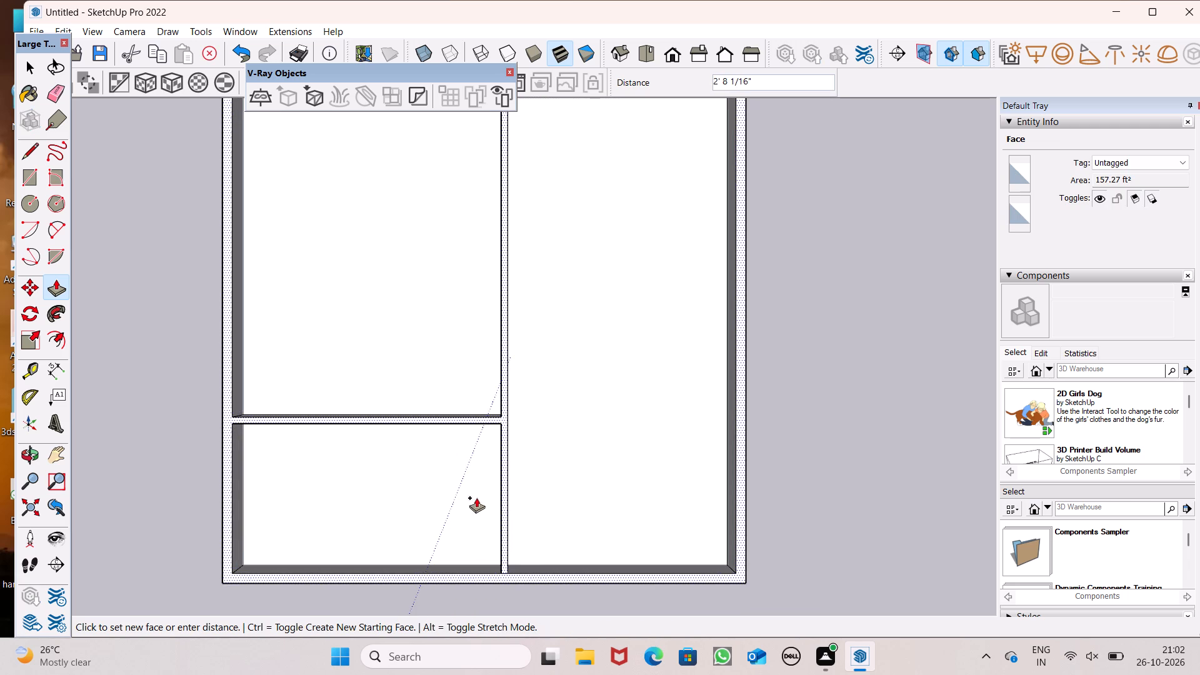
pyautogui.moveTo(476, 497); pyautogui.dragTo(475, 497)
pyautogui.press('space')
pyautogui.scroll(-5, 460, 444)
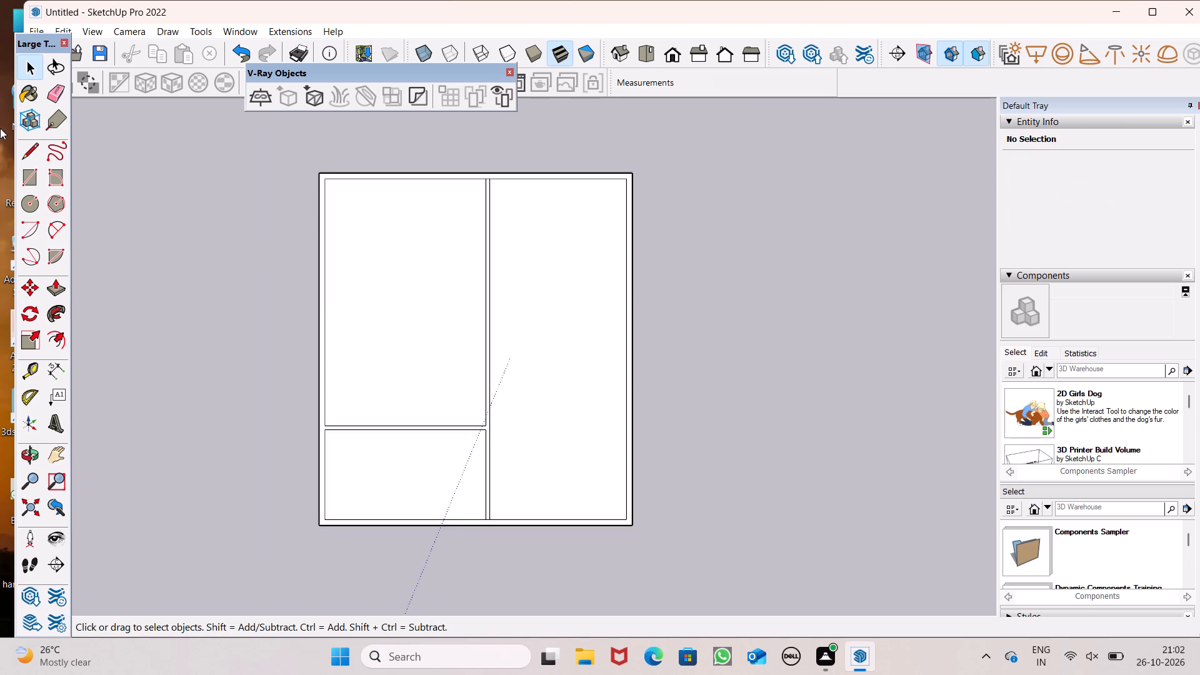
# Draw a line about 9" long across the left outer wall, from the front-left room's inner front corner to the outer edge.
pyautogui.click(30, 148)
pyautogui.scroll(5, 289, 581)
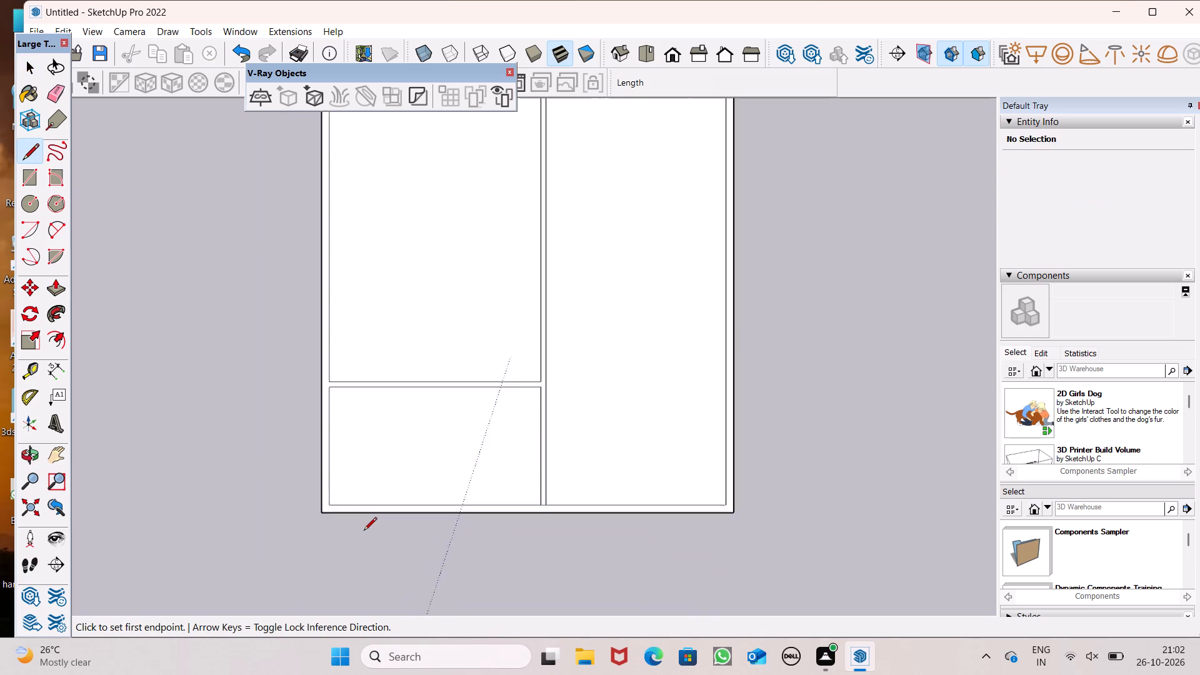
pyautogui.scroll(4, 364, 531)
pyautogui.scroll(15, 315, 509)
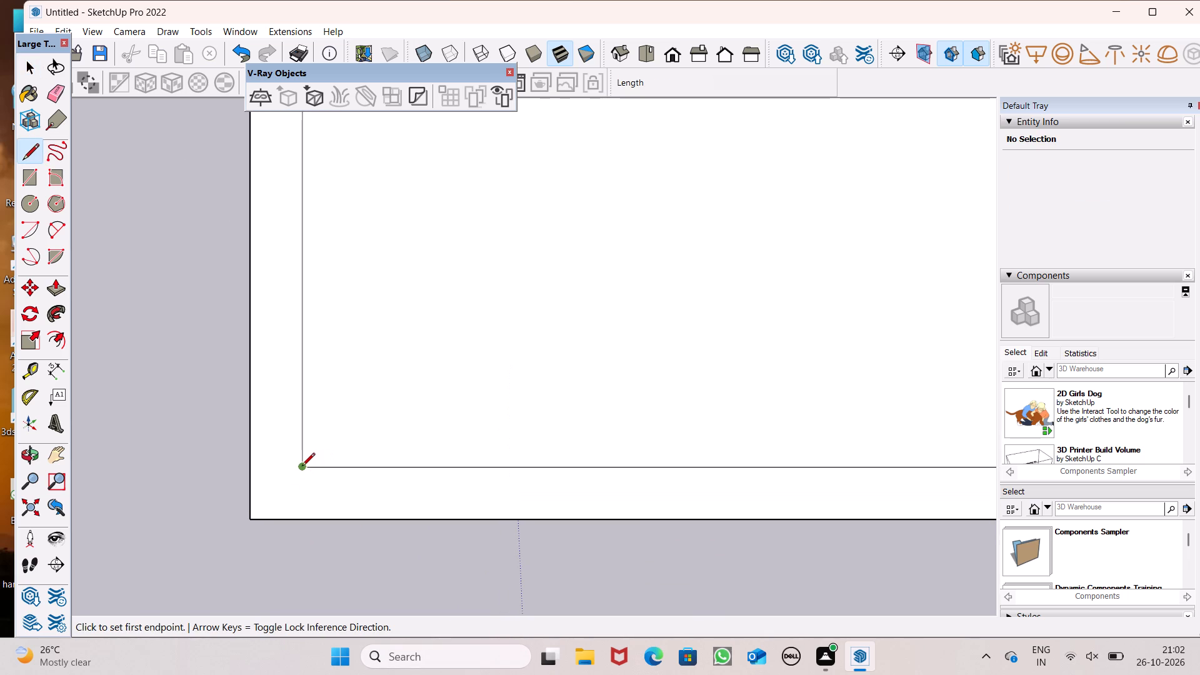
pyautogui.click(302, 467)
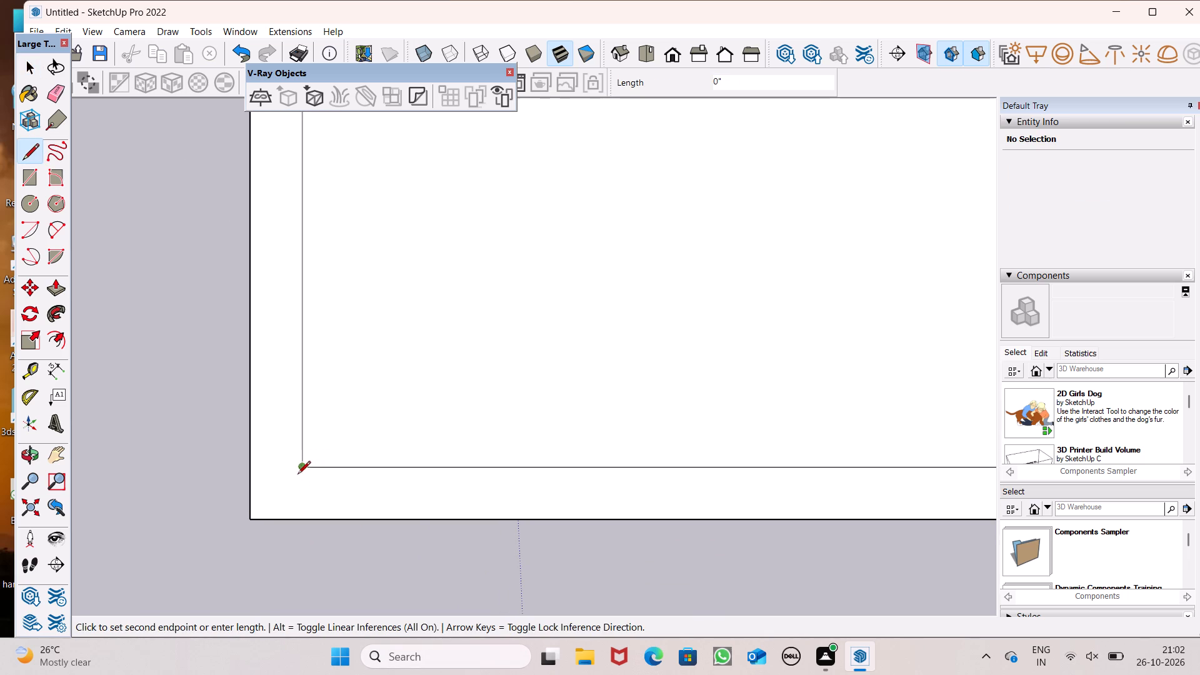
pyautogui.click(250, 471)
# Draw a line across the front outer wall, continuing the vertical partition's left edge from the inner corner past the outer edge.
pyautogui.scroll(-18, 240, 366)
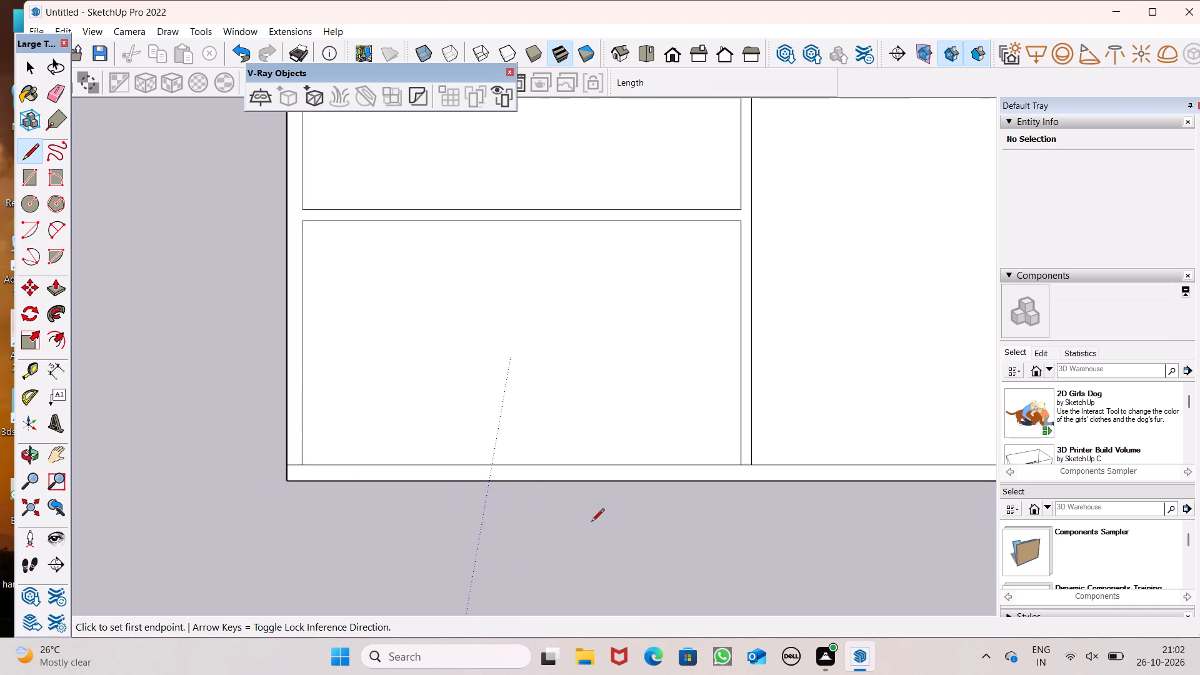
pyautogui.scroll(5, 760, 547)
pyautogui.scroll(3, 754, 436)
pyautogui.scroll(-1, 754, 429)
pyautogui.scroll(5, 754, 428)
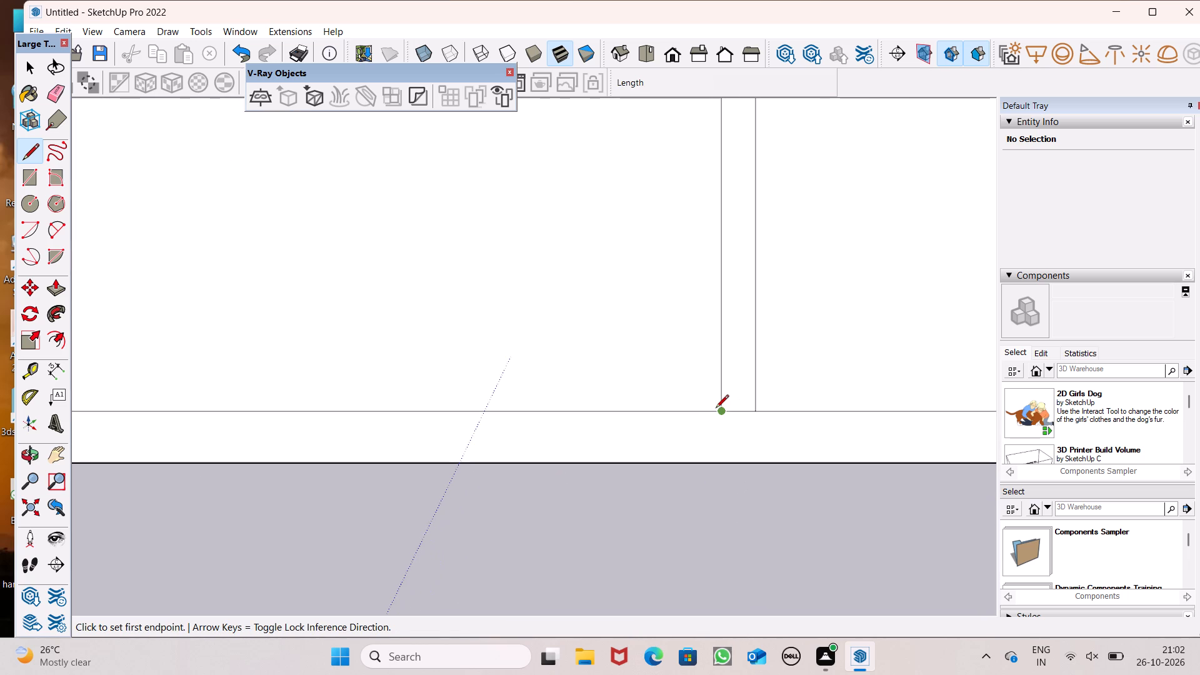
pyautogui.click(716, 409)
pyautogui.click(725, 469)
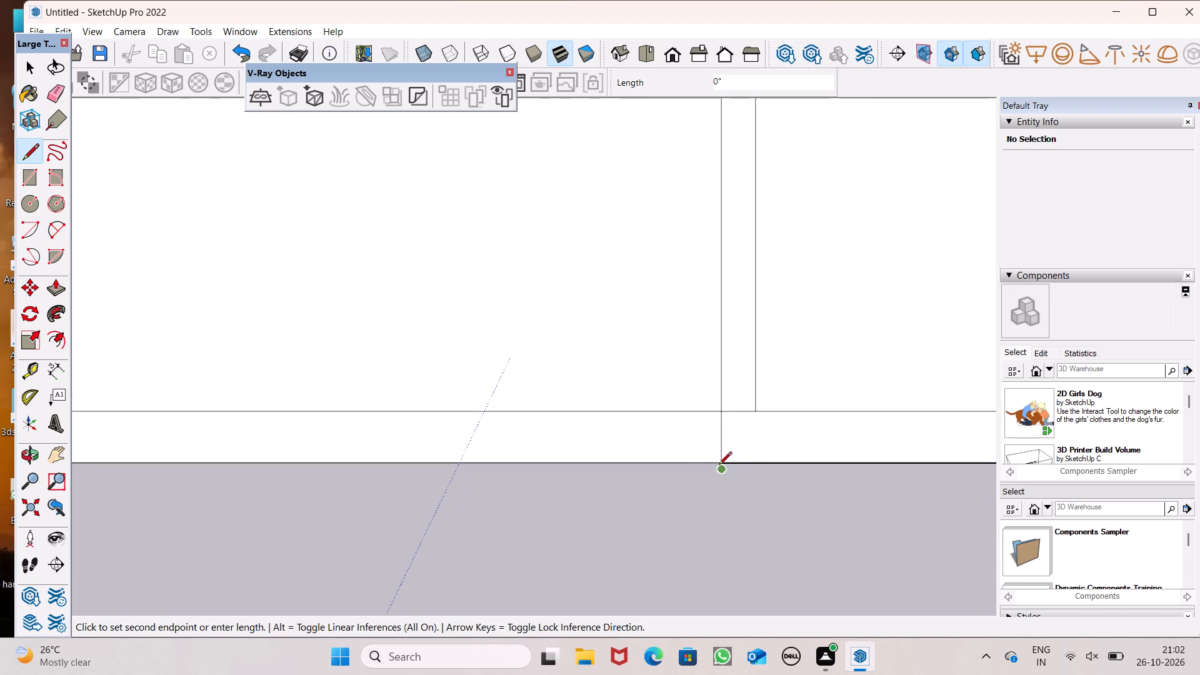
pyautogui.press('space')
# Erase the short stub of the dividing line that sticks out beyond the front outer edge.
pyautogui.scroll(-2, 676, 484)
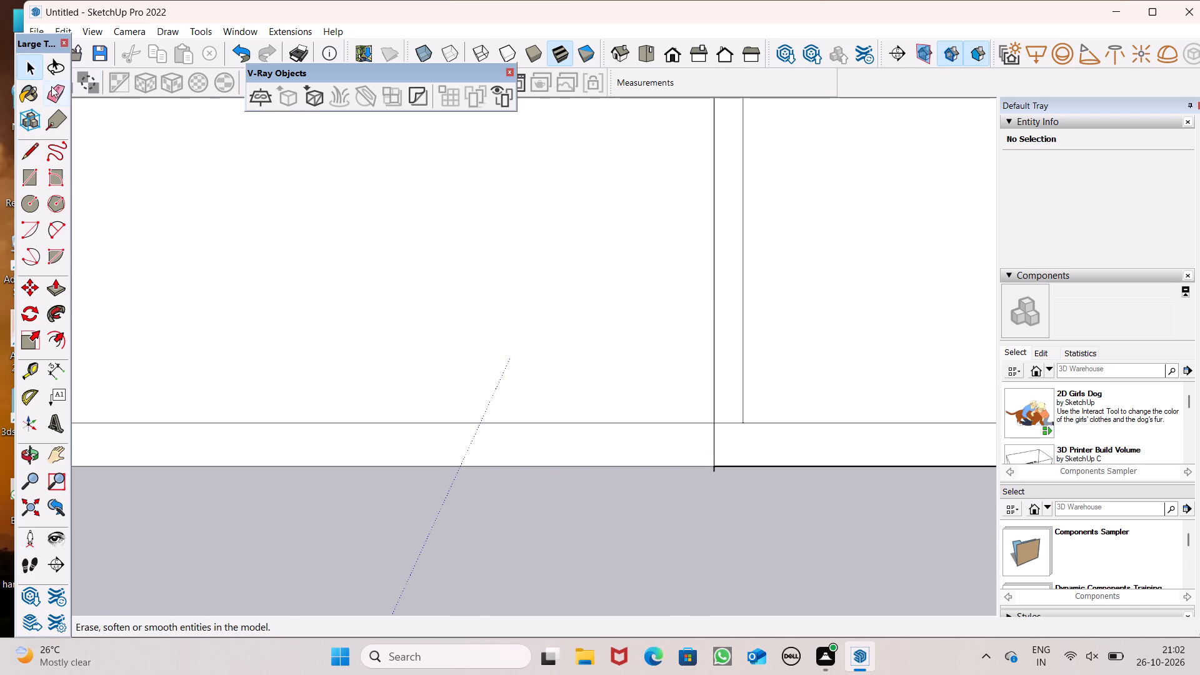
pyautogui.click(52, 86)
pyautogui.scroll(7, 892, 516)
pyautogui.scroll(7, 561, 417)
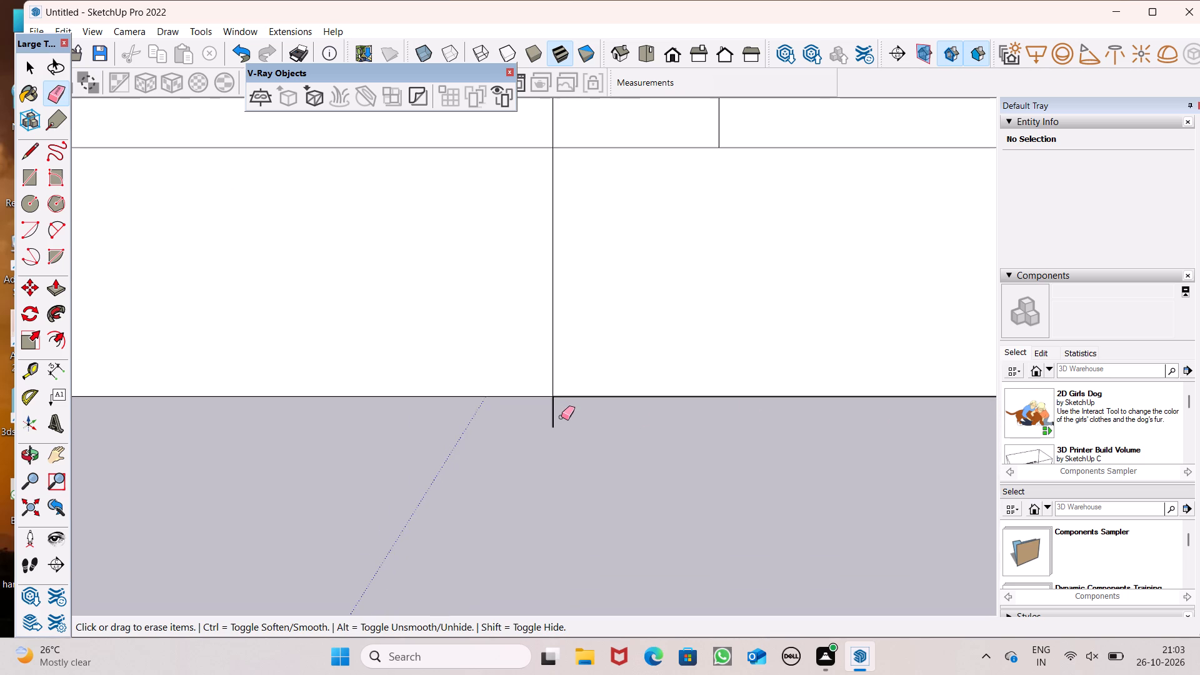
pyautogui.moveTo(561, 417); pyautogui.dragTo(556, 426)
pyautogui.scroll(-1, 674, 586)
pyautogui.scroll(6, 604, 473)
pyautogui.scroll(-5, 529, 412)
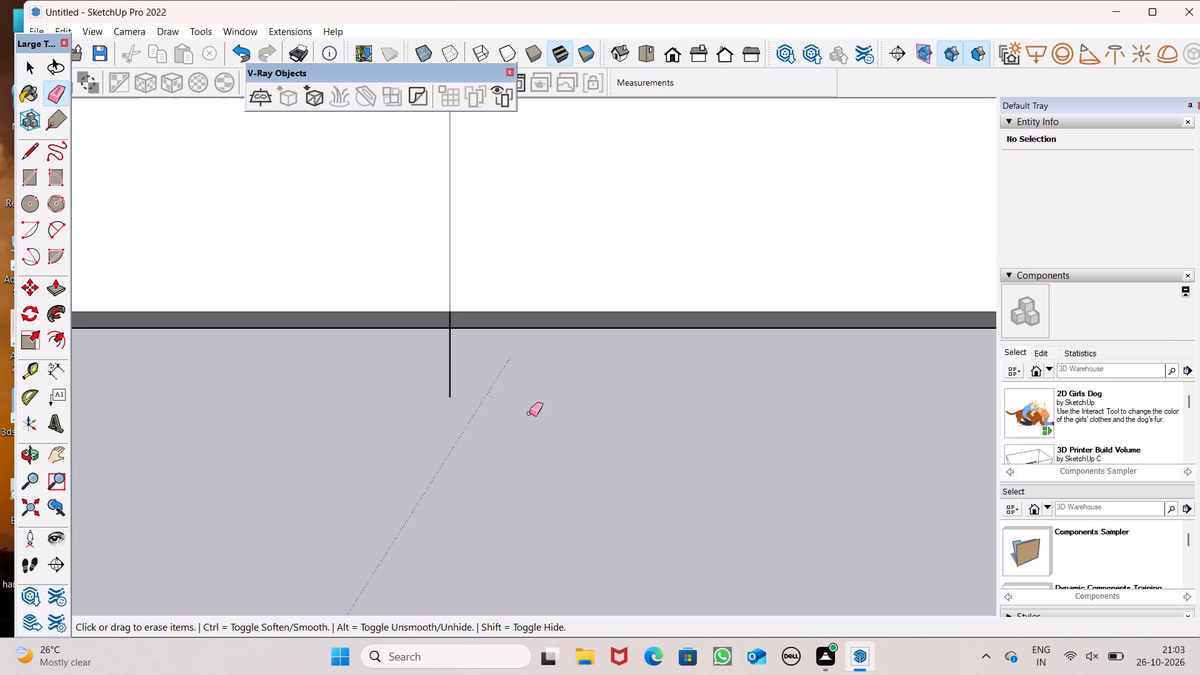
pyautogui.moveTo(474, 386); pyautogui.dragTo(468, 399)
pyautogui.press('space')
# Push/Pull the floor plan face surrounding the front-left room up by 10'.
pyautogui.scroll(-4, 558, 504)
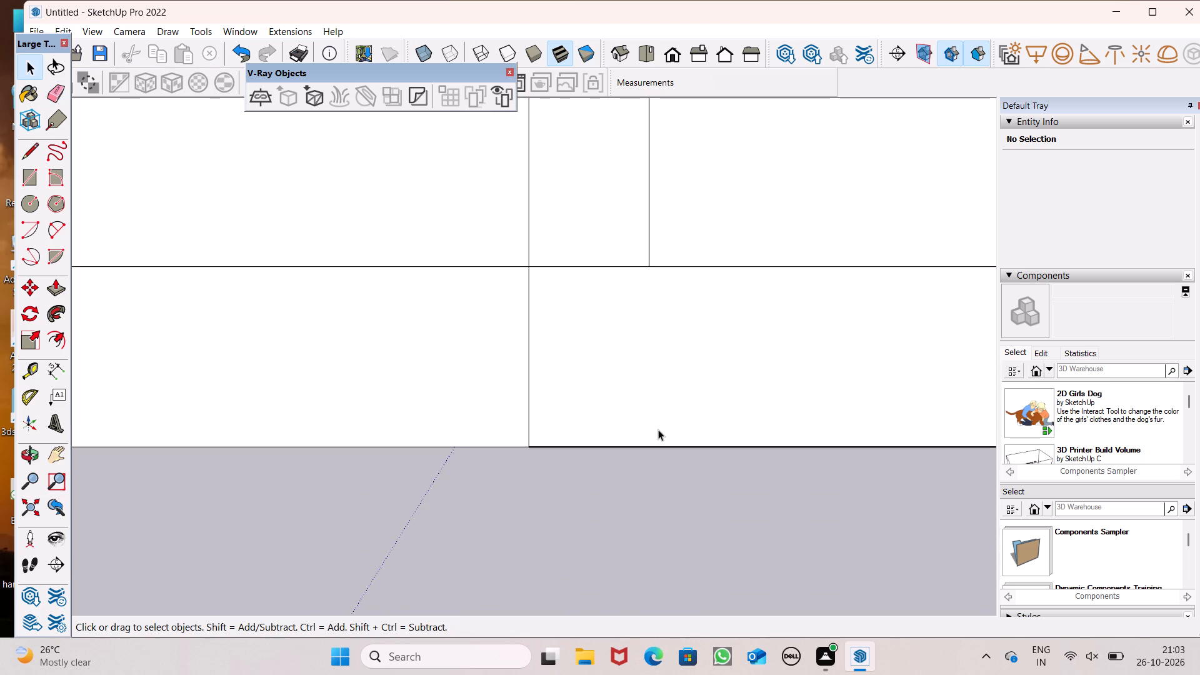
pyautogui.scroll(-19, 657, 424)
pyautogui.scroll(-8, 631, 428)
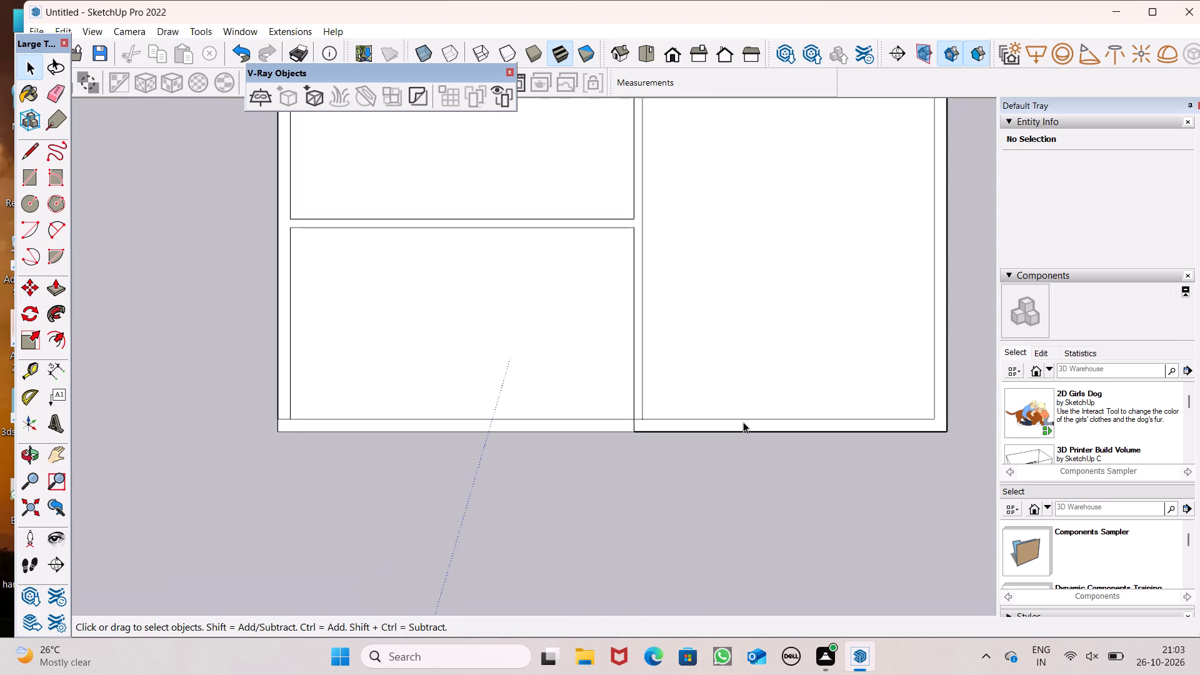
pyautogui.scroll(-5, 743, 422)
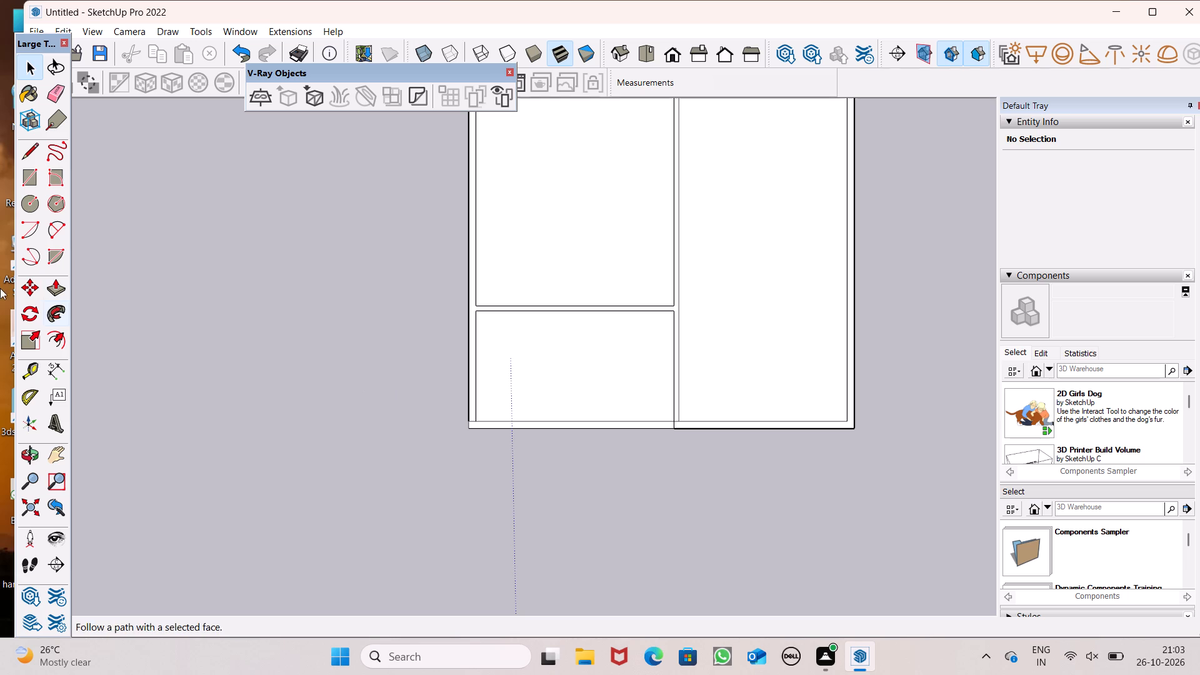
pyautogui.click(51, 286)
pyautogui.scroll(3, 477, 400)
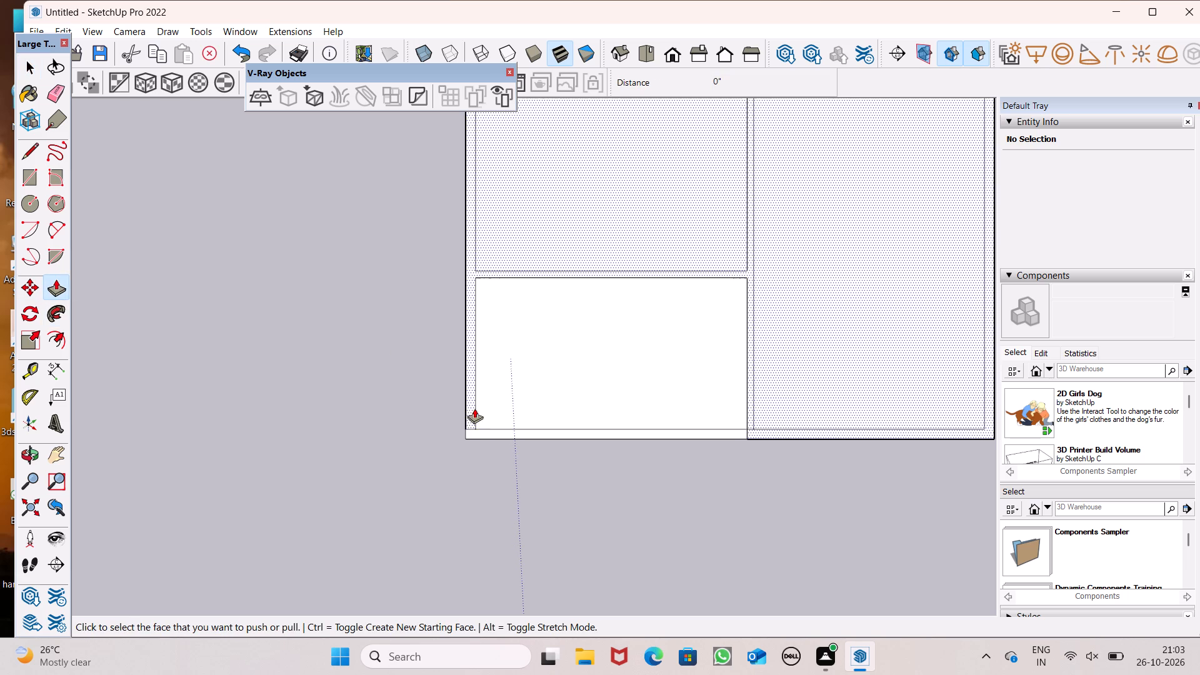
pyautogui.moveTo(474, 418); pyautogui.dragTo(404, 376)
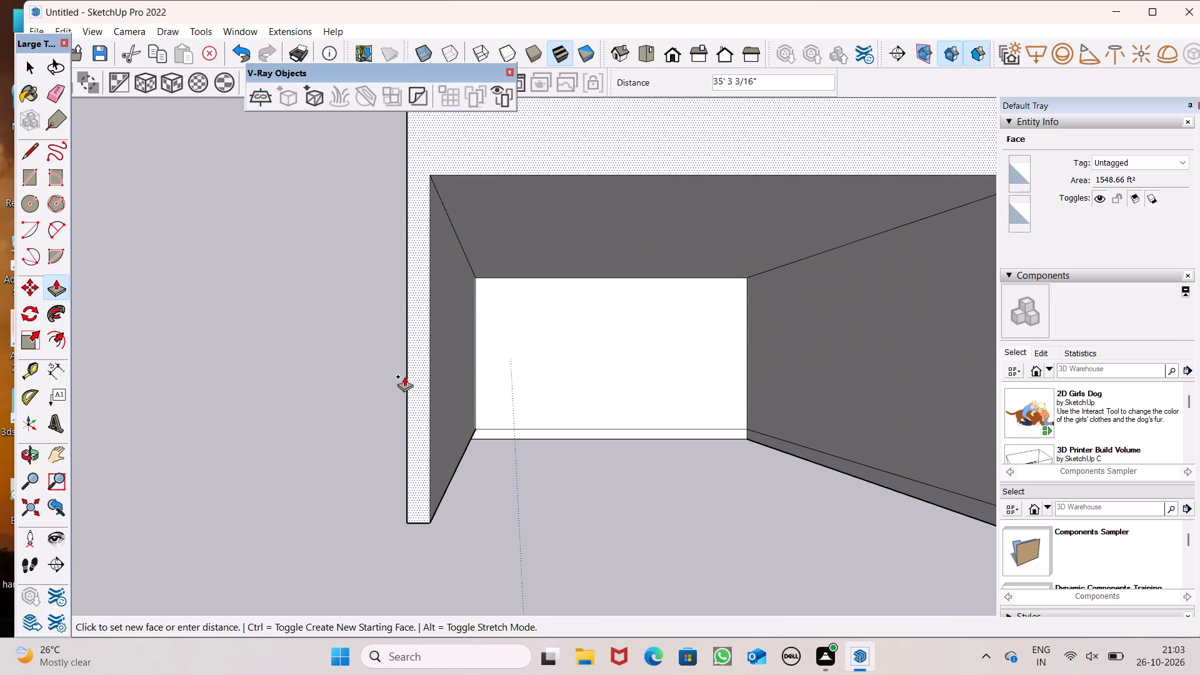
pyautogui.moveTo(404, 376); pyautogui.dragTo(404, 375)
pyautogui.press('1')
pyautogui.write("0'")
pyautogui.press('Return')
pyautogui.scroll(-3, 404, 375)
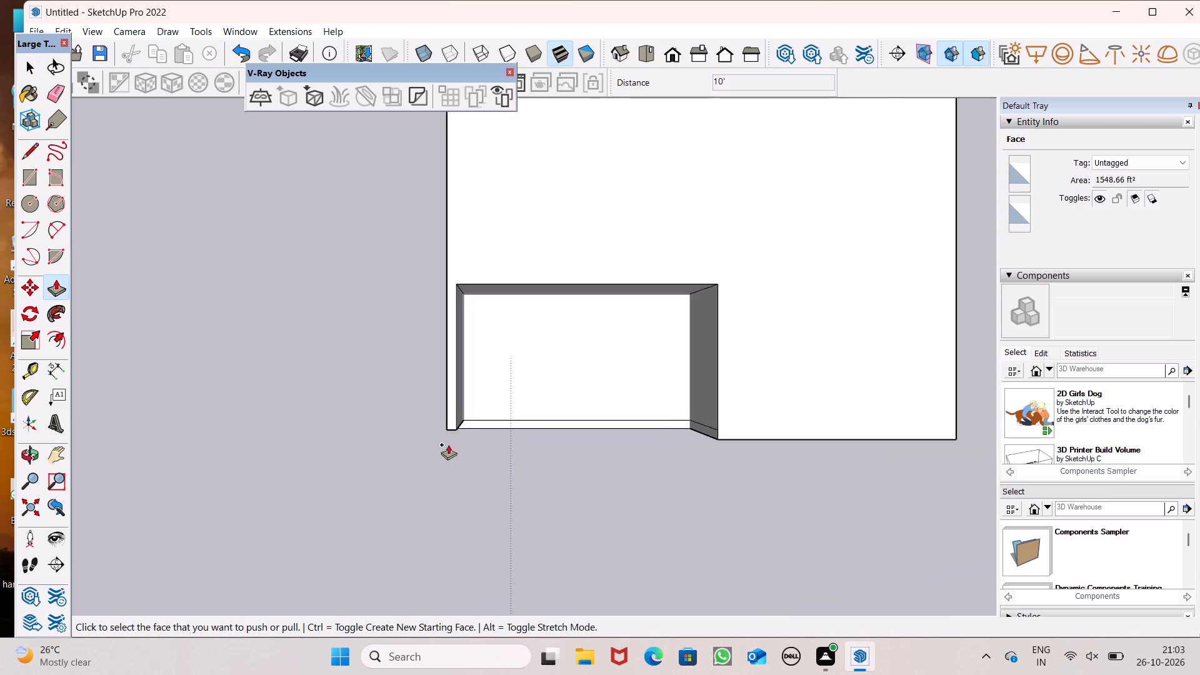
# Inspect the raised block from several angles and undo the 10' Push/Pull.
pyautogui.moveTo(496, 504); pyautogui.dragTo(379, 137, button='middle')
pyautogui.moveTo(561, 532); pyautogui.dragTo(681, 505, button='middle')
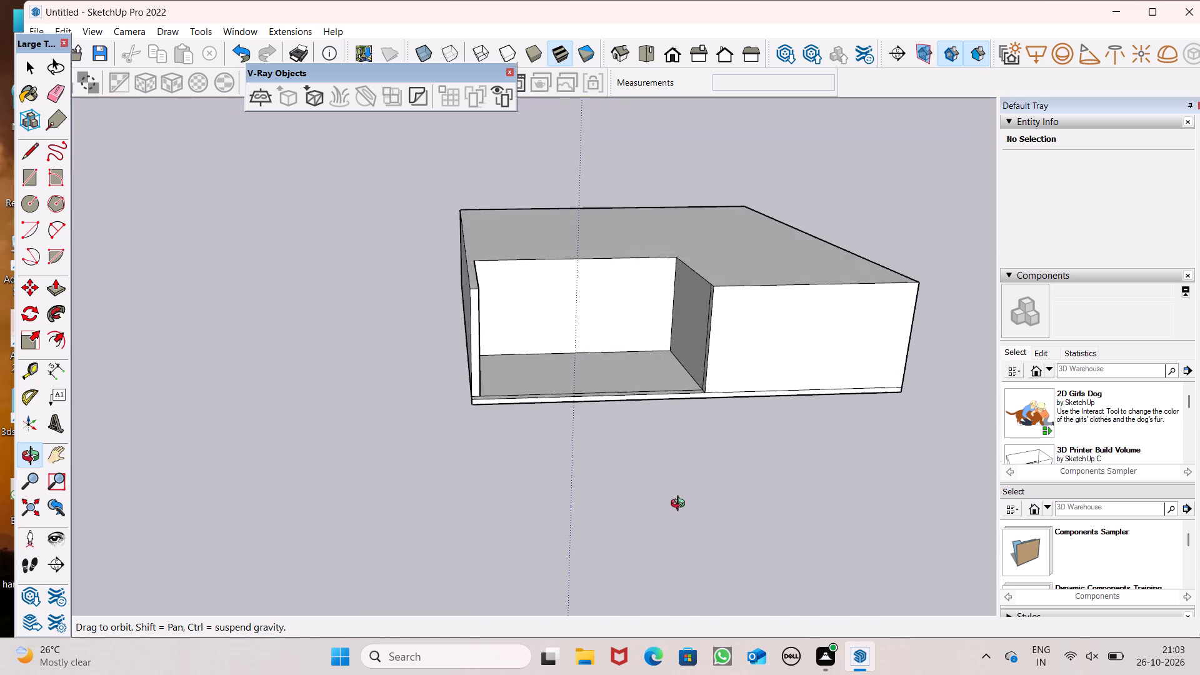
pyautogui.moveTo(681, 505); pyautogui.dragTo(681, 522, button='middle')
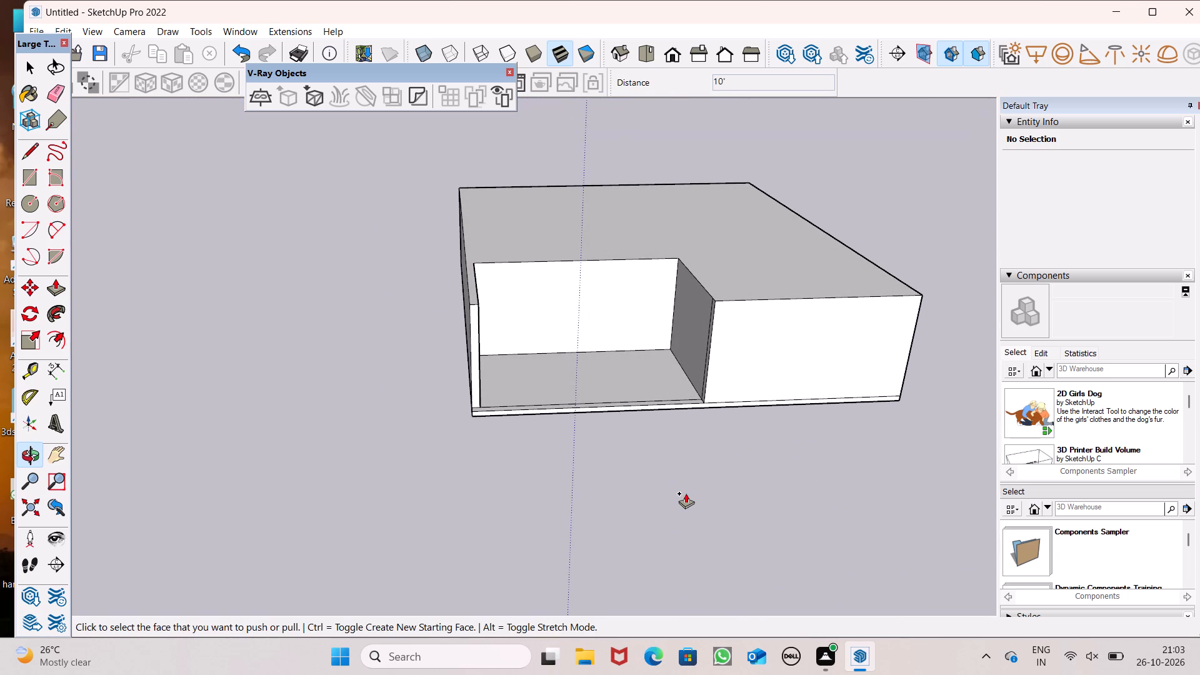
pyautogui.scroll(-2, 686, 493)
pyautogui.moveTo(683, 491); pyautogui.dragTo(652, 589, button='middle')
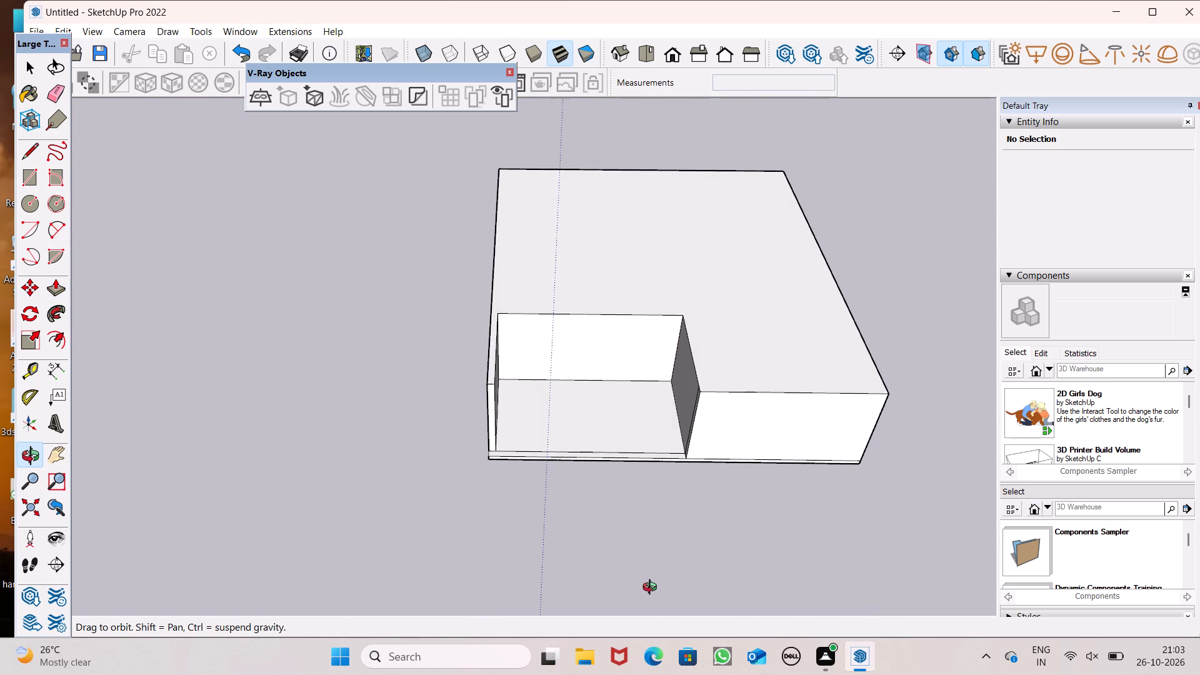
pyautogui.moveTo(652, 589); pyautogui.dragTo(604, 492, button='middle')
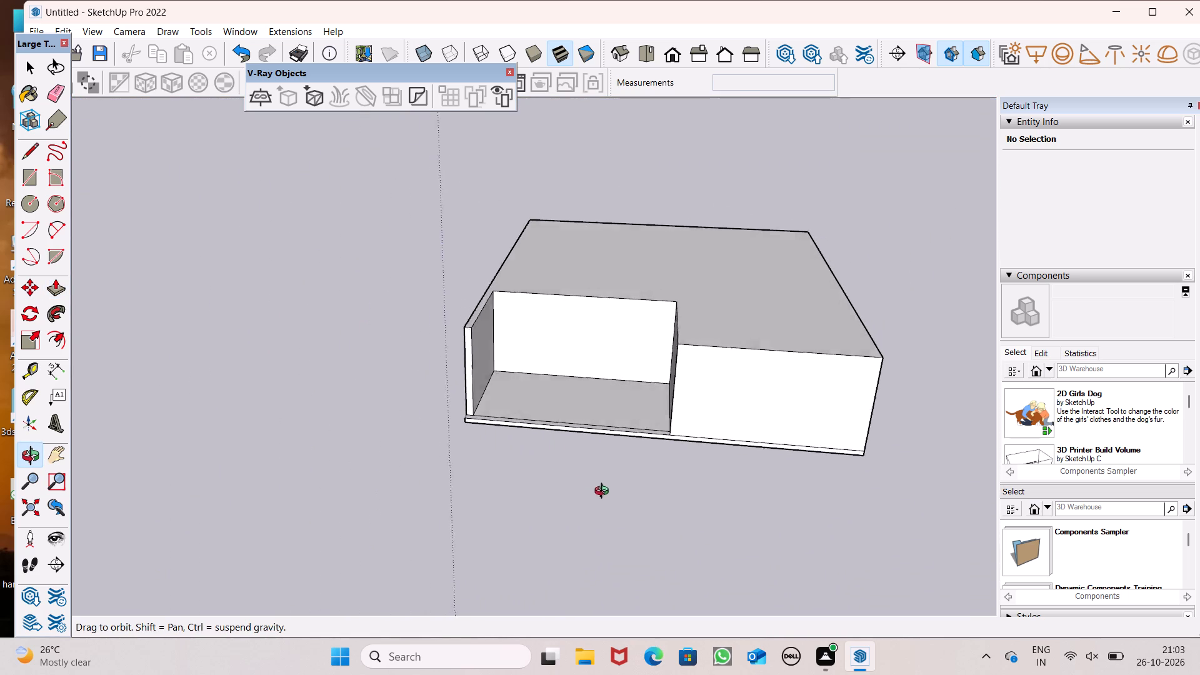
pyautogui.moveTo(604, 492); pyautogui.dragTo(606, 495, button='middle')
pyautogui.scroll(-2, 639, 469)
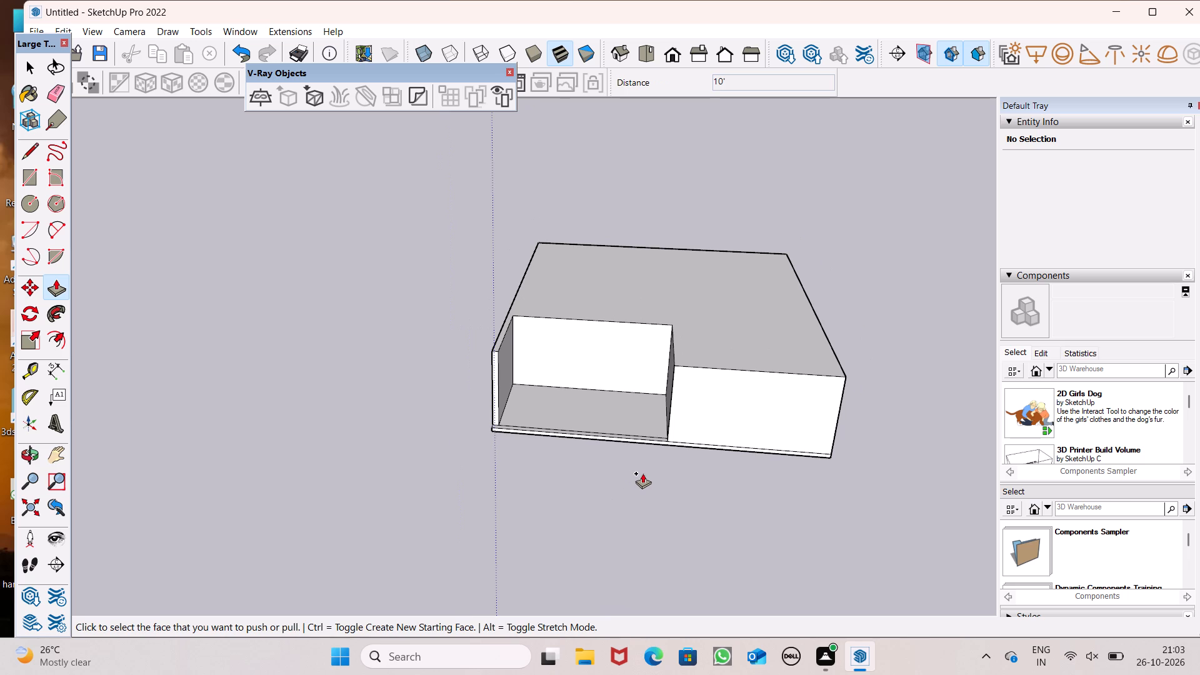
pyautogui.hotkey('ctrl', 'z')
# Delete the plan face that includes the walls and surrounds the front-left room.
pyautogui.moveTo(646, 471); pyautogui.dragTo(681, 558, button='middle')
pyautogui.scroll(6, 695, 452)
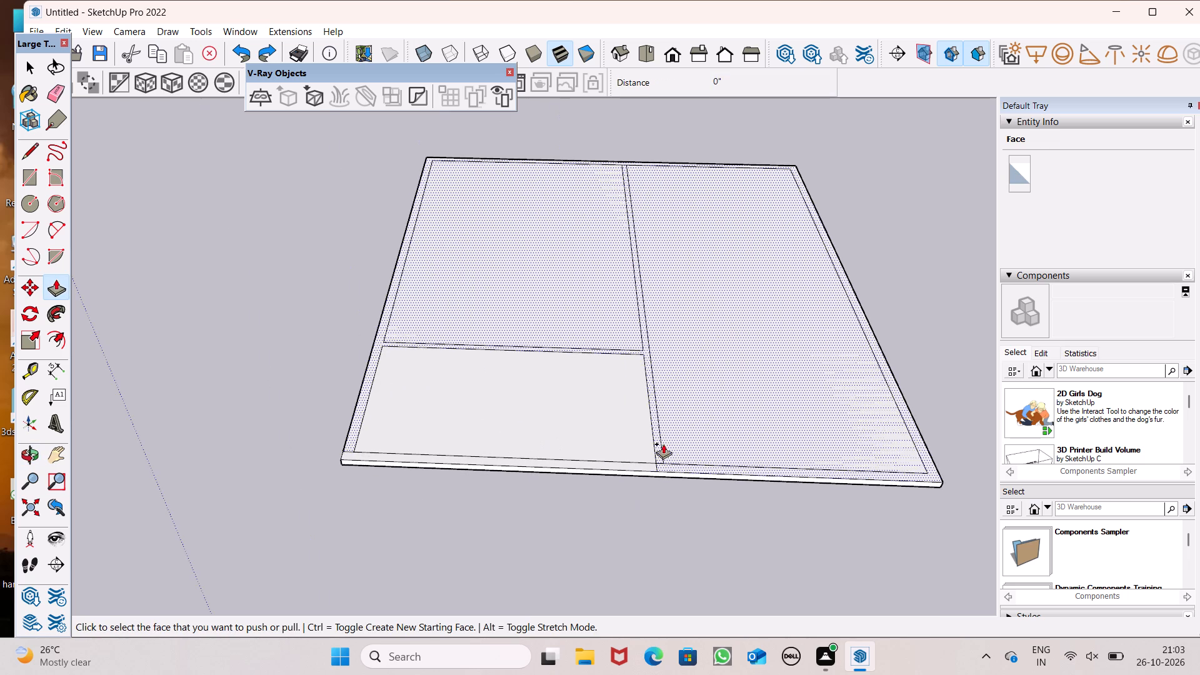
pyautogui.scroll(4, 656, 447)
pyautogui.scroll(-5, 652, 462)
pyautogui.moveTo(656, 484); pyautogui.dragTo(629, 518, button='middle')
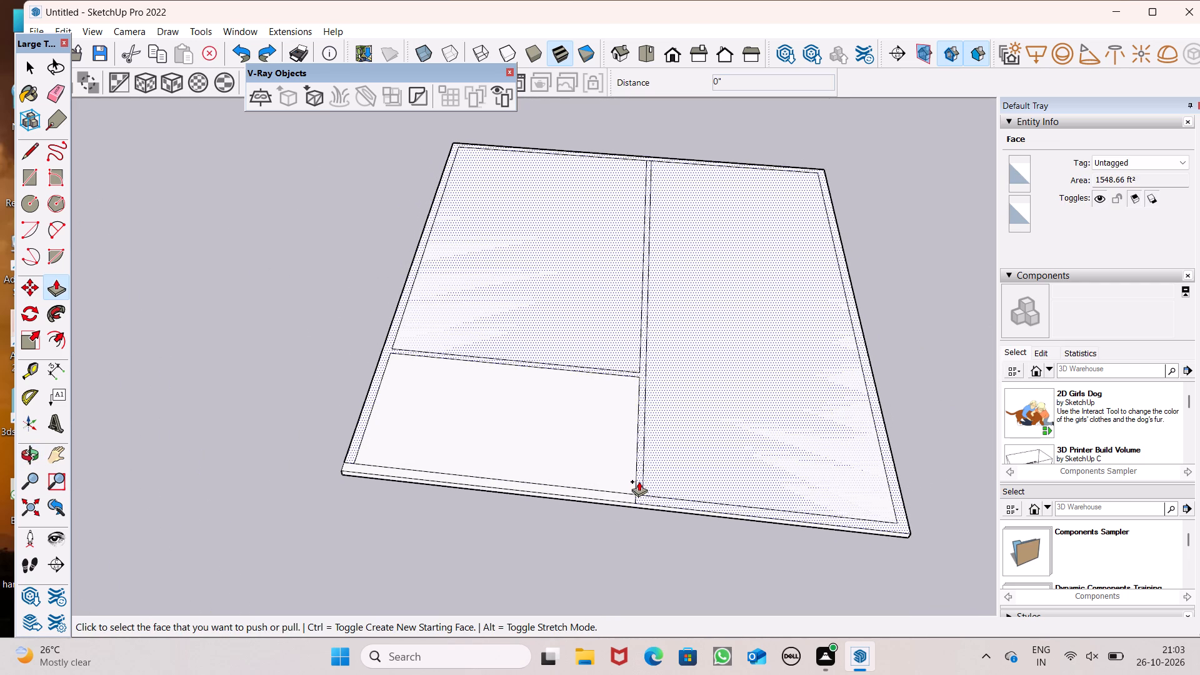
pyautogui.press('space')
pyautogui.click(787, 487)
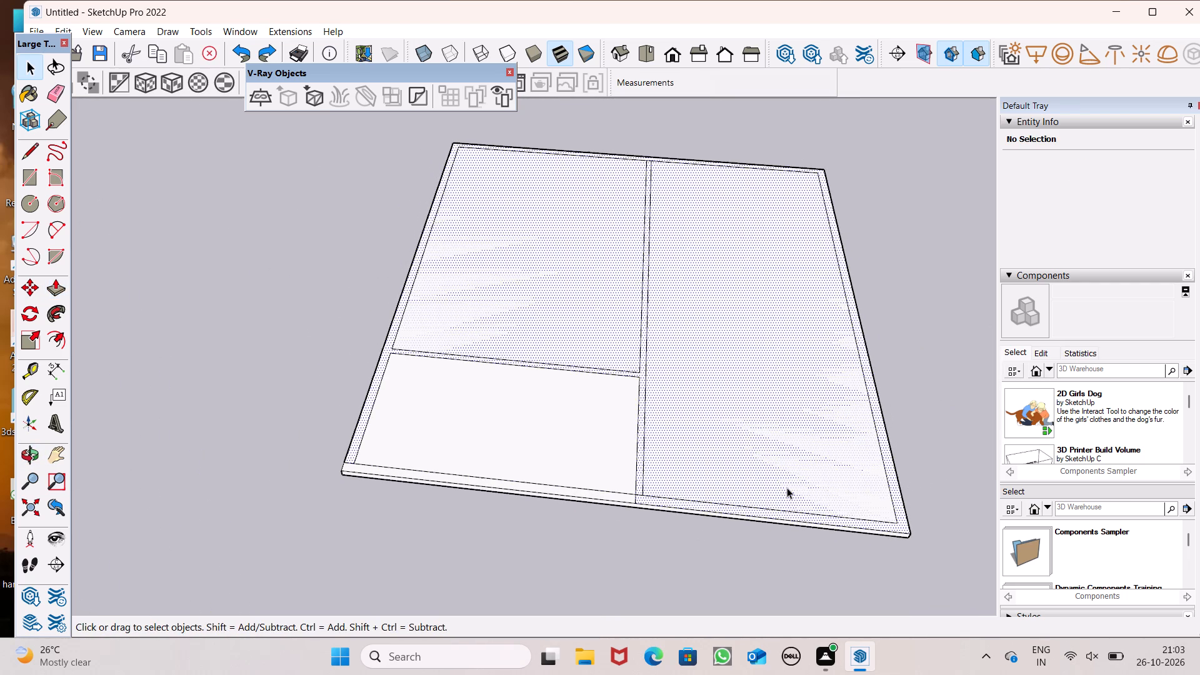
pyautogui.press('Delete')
# Undo the face deletion and the edit before it, and select the large right-hand room's face as a check.
pyautogui.click(681, 584)
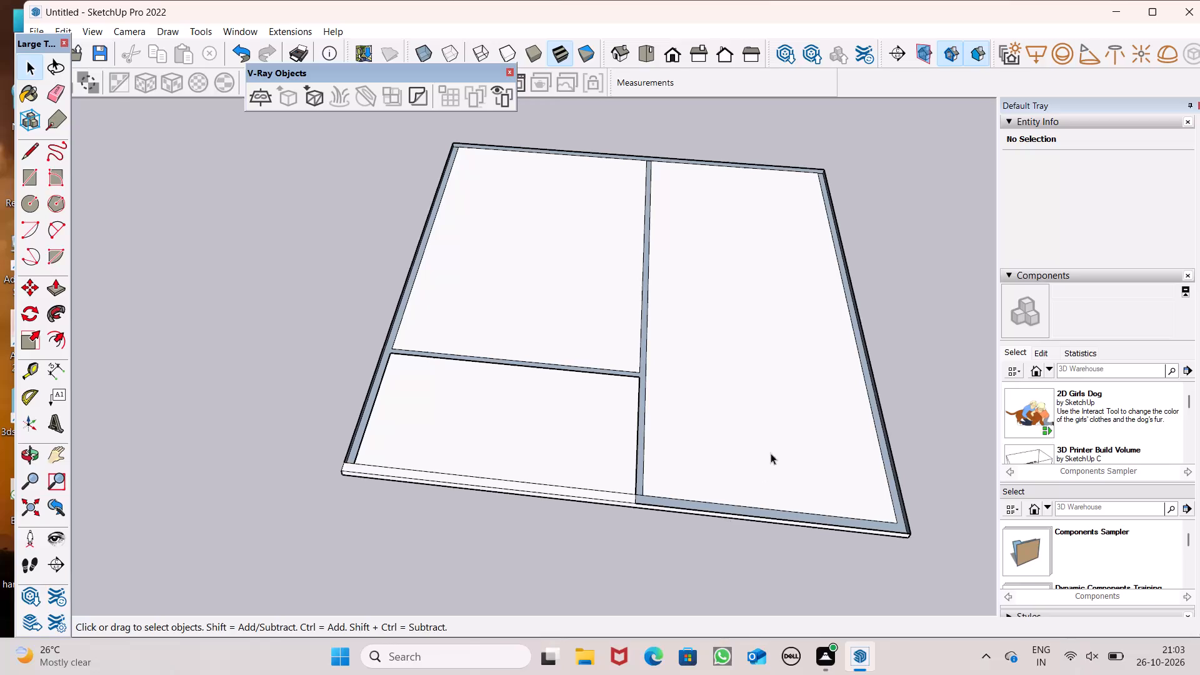
pyautogui.moveTo(802, 417); pyautogui.dragTo(819, 402)
pyautogui.hotkey('ctrl', 'z')
pyautogui.hotkey('ctrl', 'z')
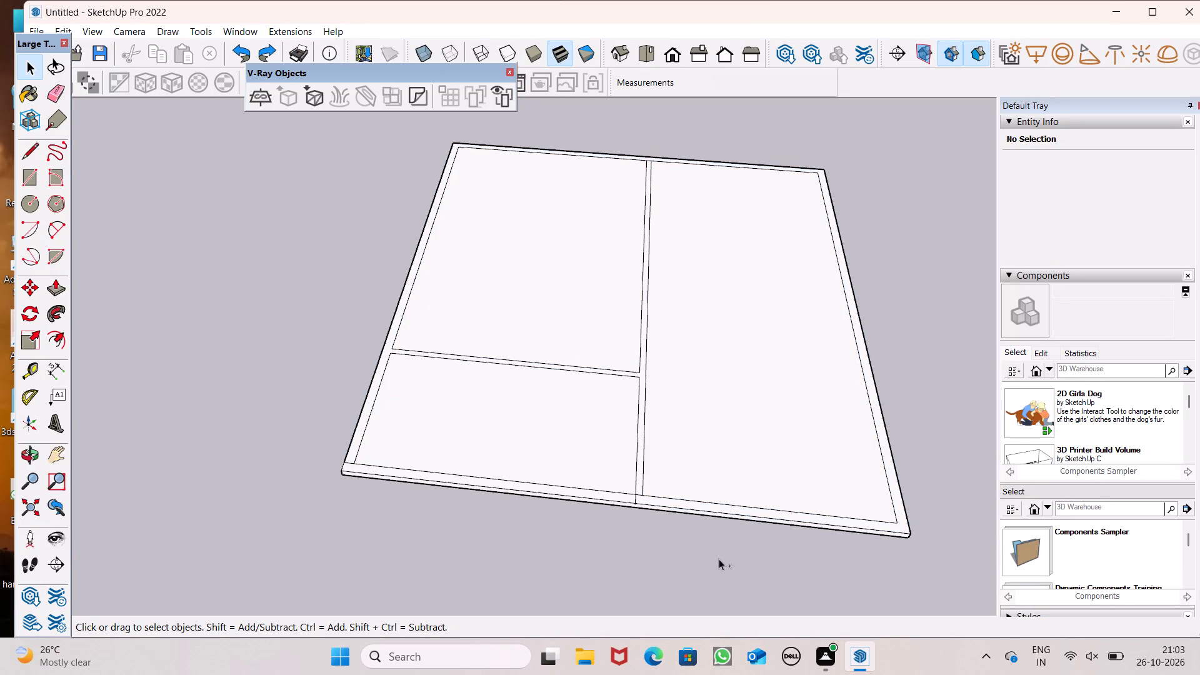
pyautogui.click(709, 404)
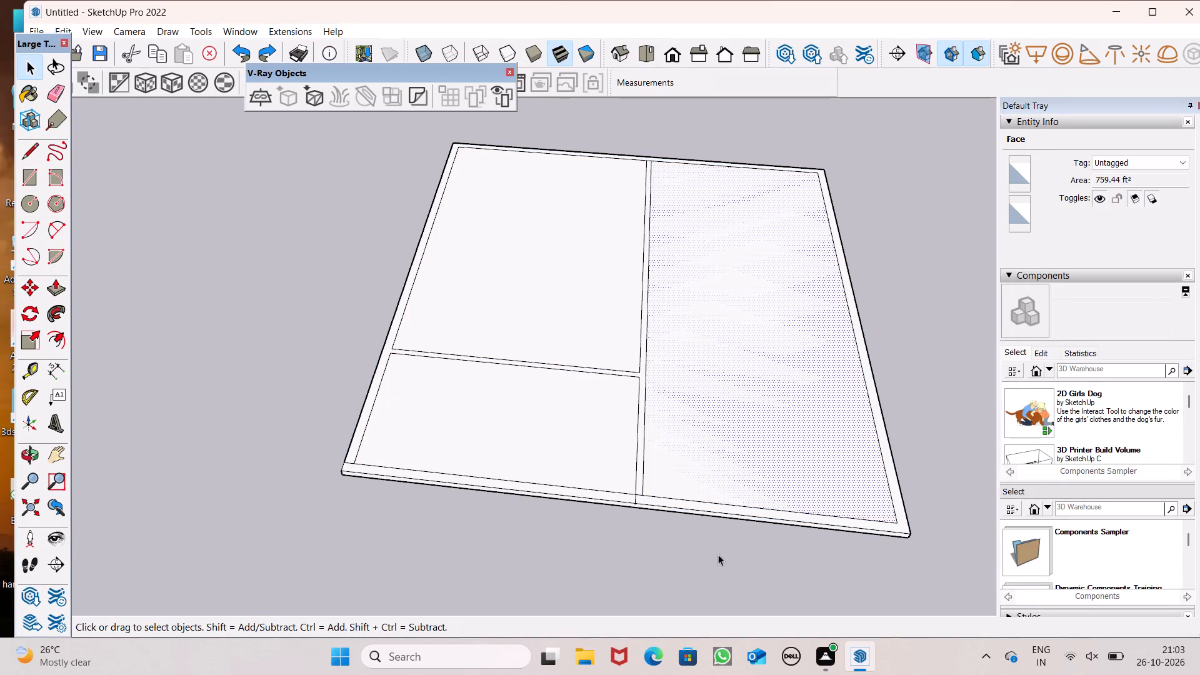
pyautogui.click(724, 569)
# Undo further back through the short lines across the front and left outer walls and the partition-joint erasures.
pyautogui.moveTo(698, 566); pyautogui.dragTo(742, 412, button='middle')
pyautogui.hotkey('ctrl', 'z')
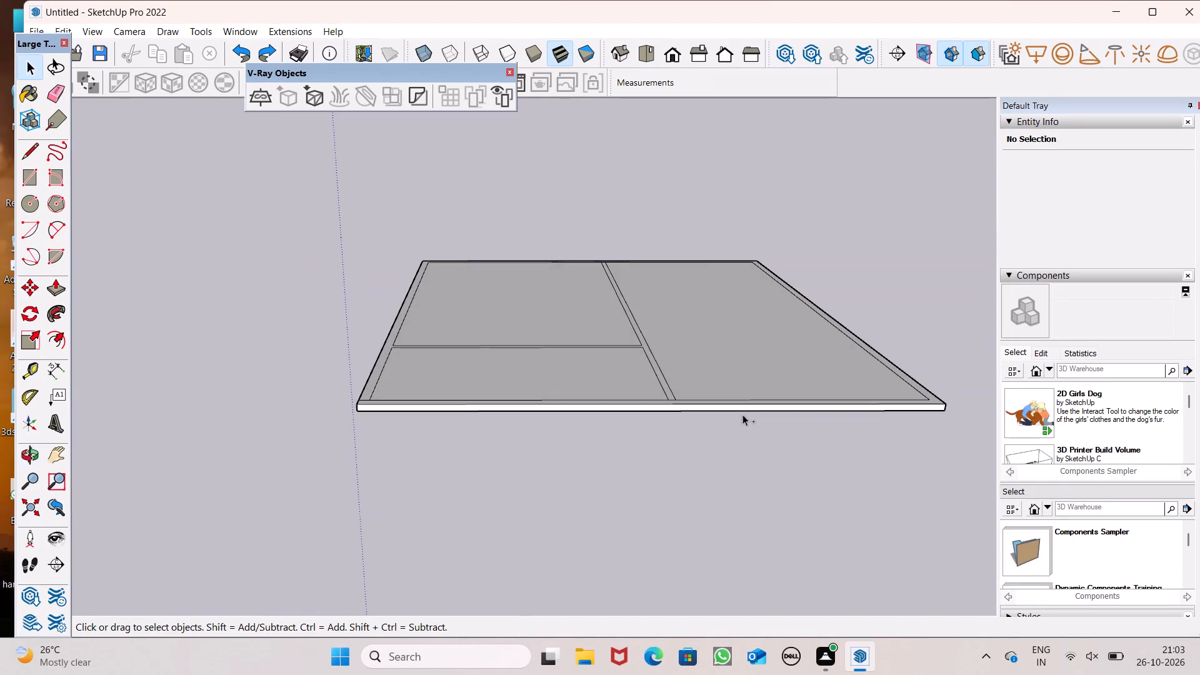
pyautogui.scroll(1, 737, 427)
pyautogui.moveTo(734, 439); pyautogui.dragTo(718, 532, button='middle')
pyautogui.press('z')
pyautogui.hotkey('ctrl', 'z')
pyautogui.hotkey('ctrl', 'z')
pyautogui.scroll(1, 726, 503)
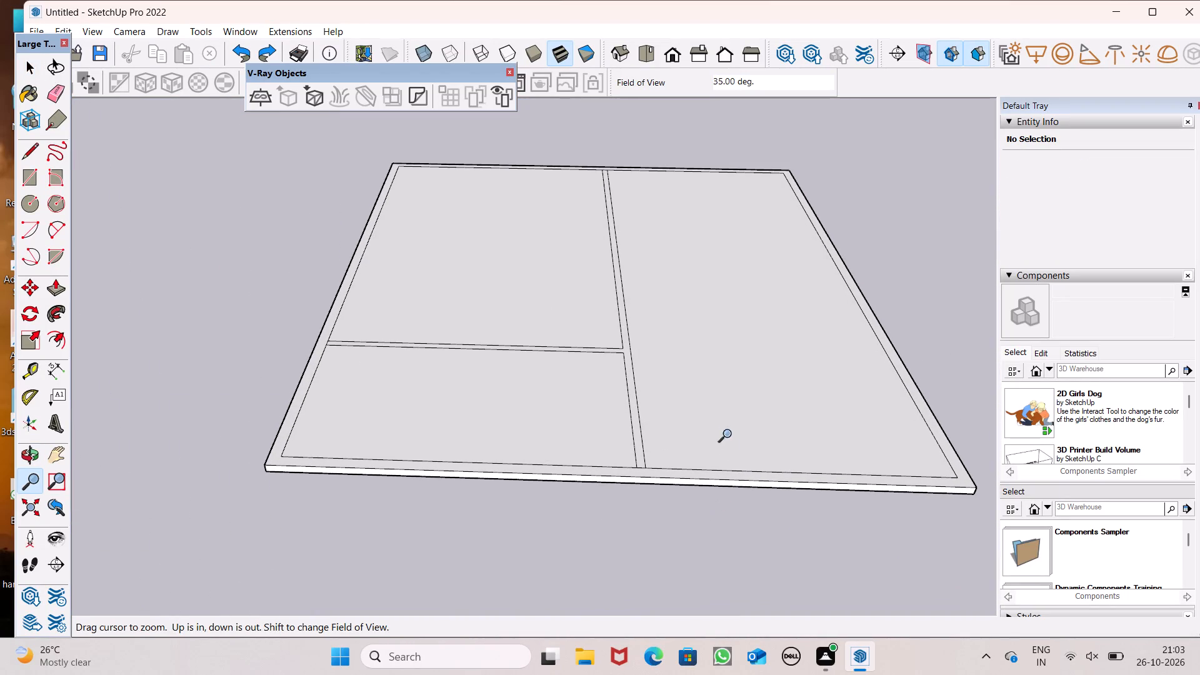
pyautogui.press('space')
pyautogui.click(711, 412)
pyautogui.click(671, 584)
# Draw a 9" line across the front outer wall, from the front-left room's inner front corner to the outer edge.
pyautogui.scroll(-2, 573, 412)
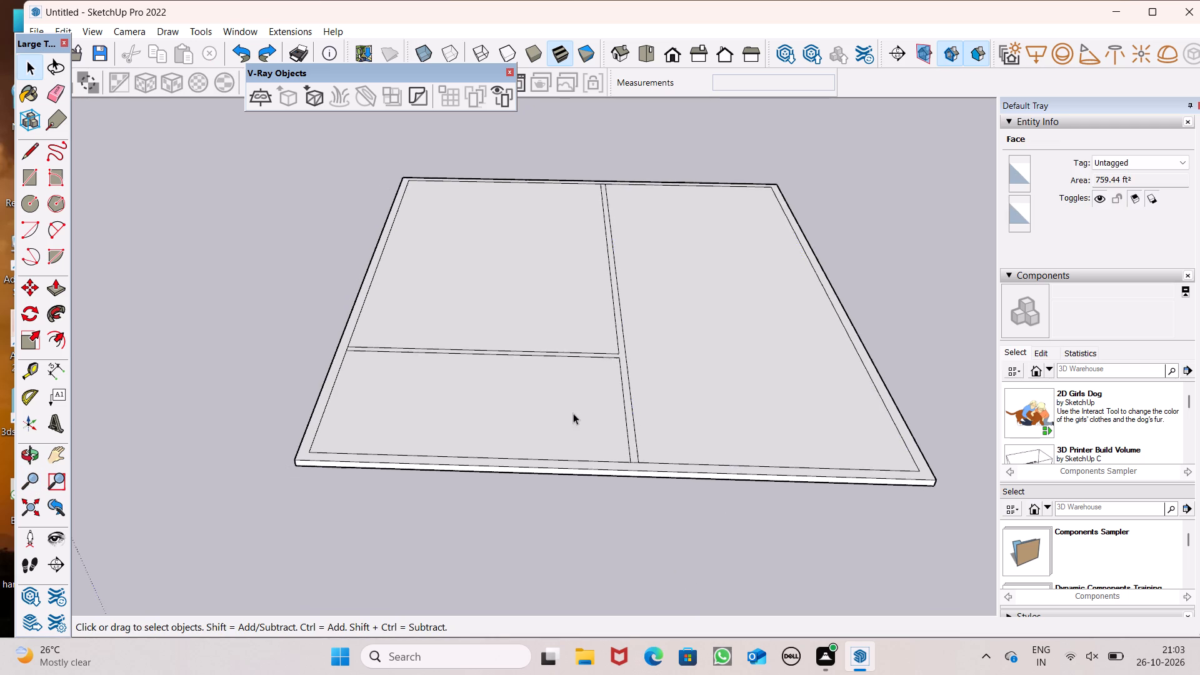
pyautogui.moveTo(573, 470); pyautogui.dragTo(584, 555, button='middle')
pyautogui.click(24, 154)
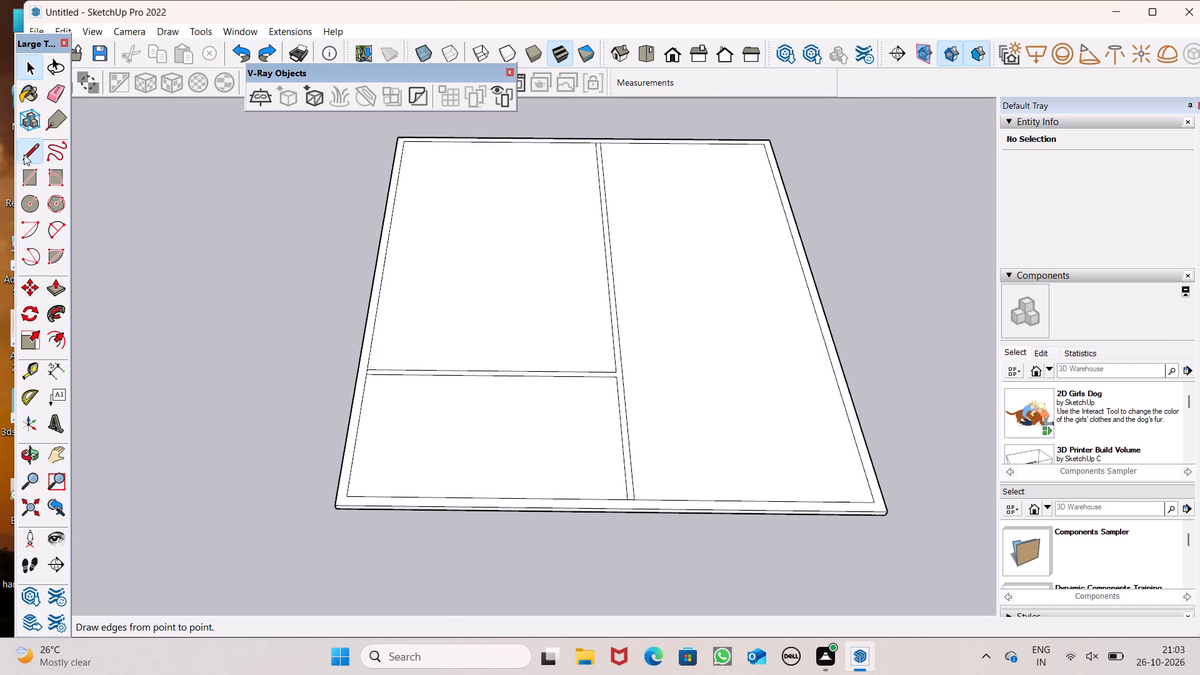
pyautogui.scroll(6, 264, 394)
pyautogui.scroll(-4, 383, 441)
pyautogui.scroll(13, 392, 574)
pyautogui.moveTo(392, 574); pyautogui.dragTo(392, 566, button='middle')
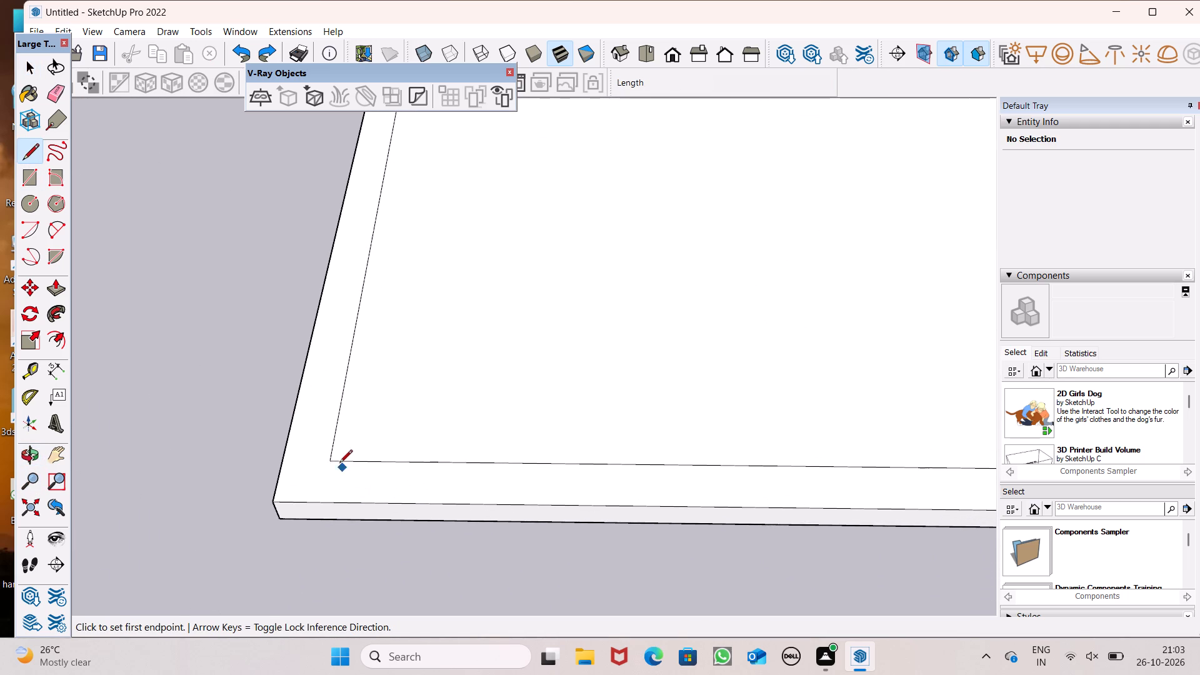
pyautogui.click(335, 459)
pyautogui.click(326, 502)
# Draw a line across the front outer wall, from the base of the vertical partition's left edge to the outer edge.
pyautogui.scroll(-8, 269, 404)
pyautogui.scroll(6, 652, 436)
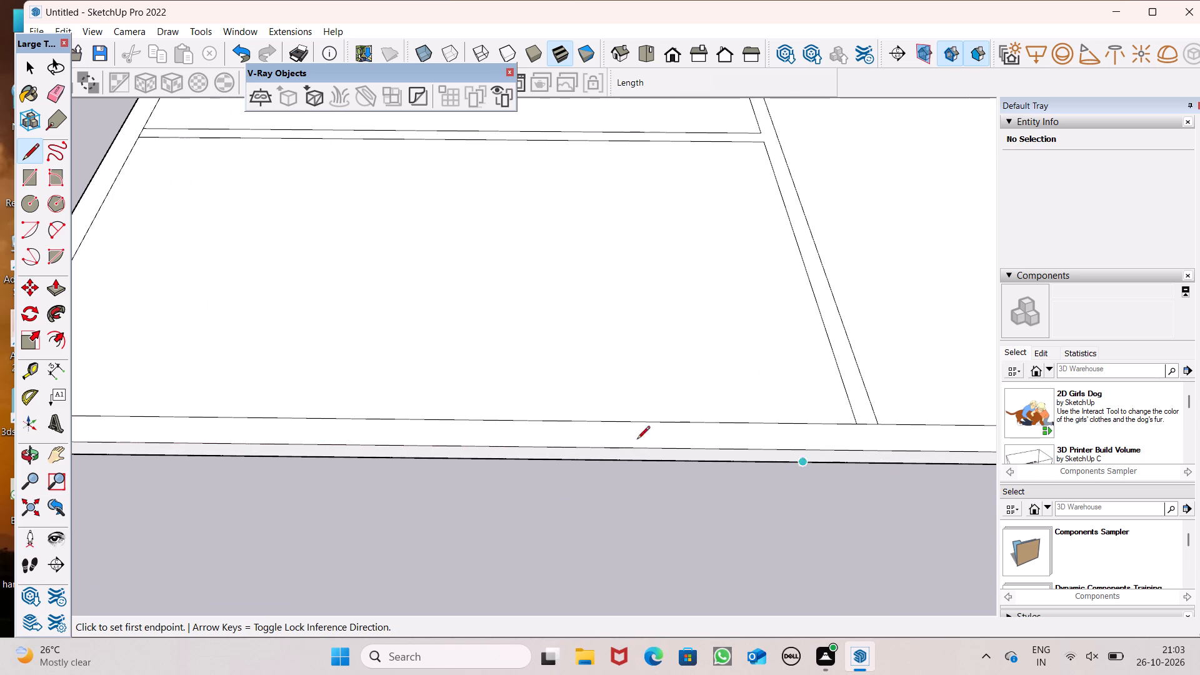
pyautogui.scroll(-4, 221, 519)
pyautogui.scroll(9, 651, 472)
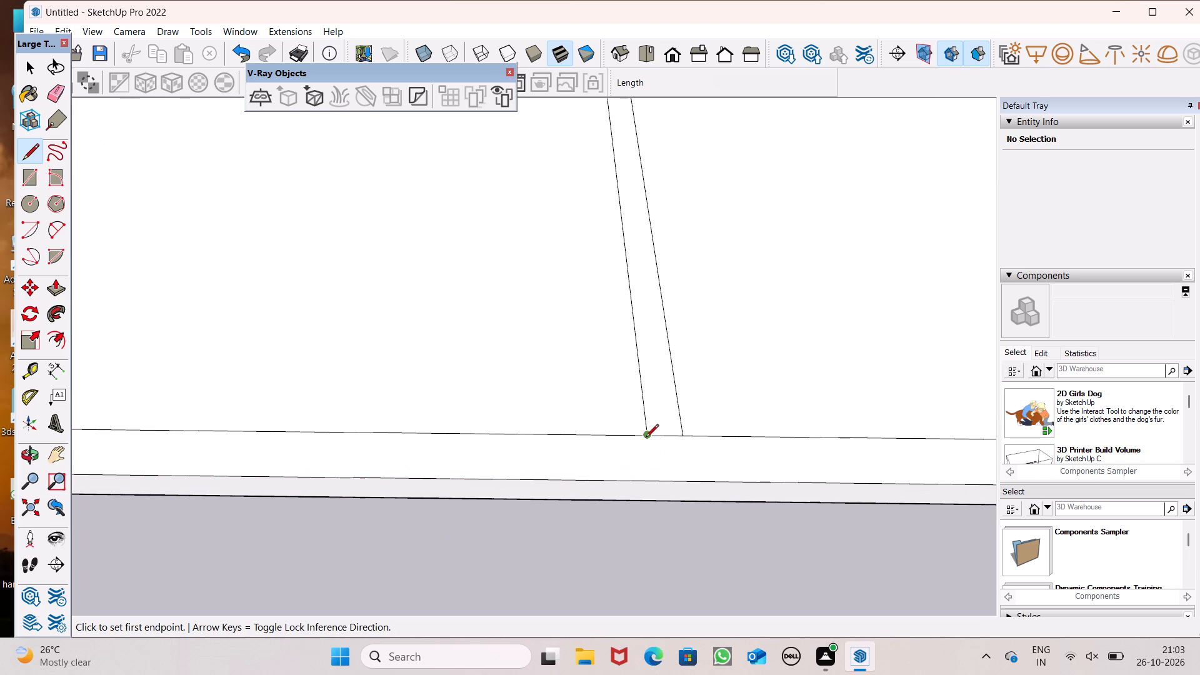
pyautogui.click(646, 437)
pyautogui.click(647, 481)
pyautogui.scroll(-11, 561, 386)
pyautogui.press('space')
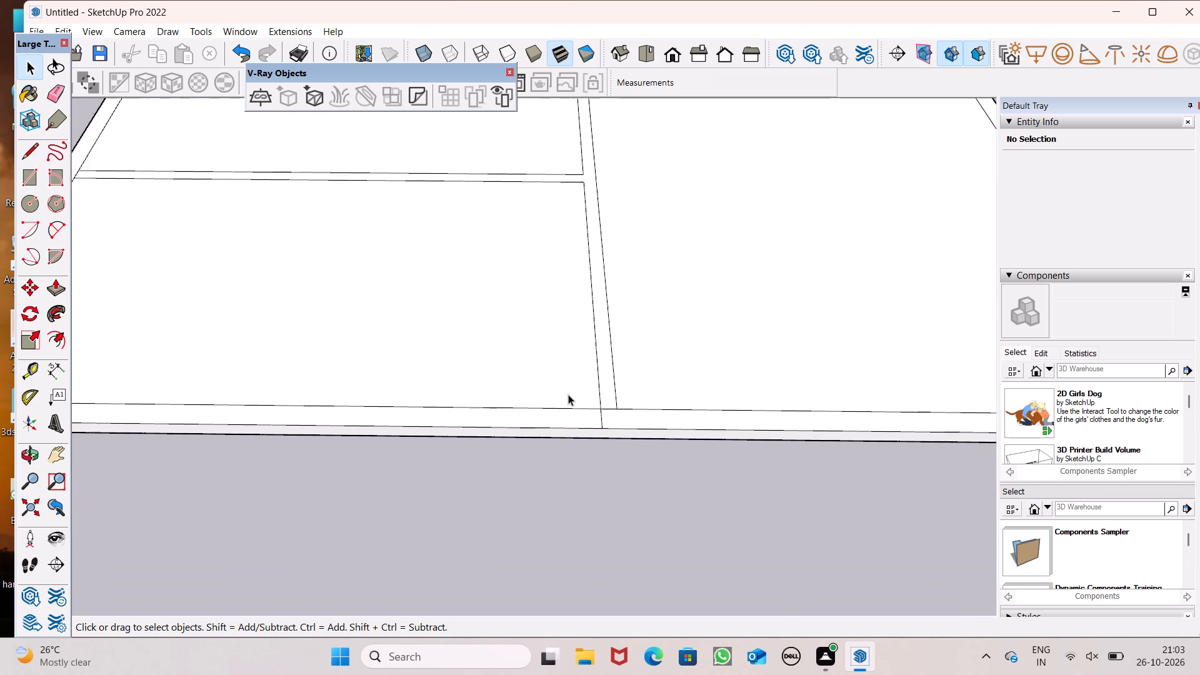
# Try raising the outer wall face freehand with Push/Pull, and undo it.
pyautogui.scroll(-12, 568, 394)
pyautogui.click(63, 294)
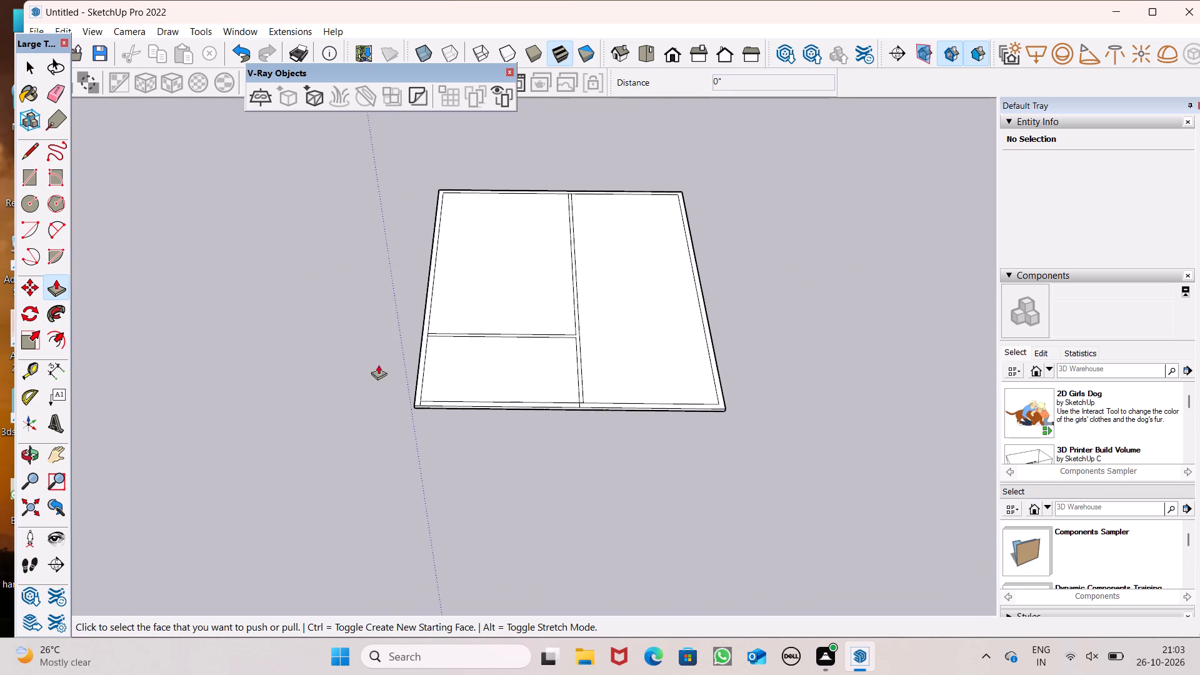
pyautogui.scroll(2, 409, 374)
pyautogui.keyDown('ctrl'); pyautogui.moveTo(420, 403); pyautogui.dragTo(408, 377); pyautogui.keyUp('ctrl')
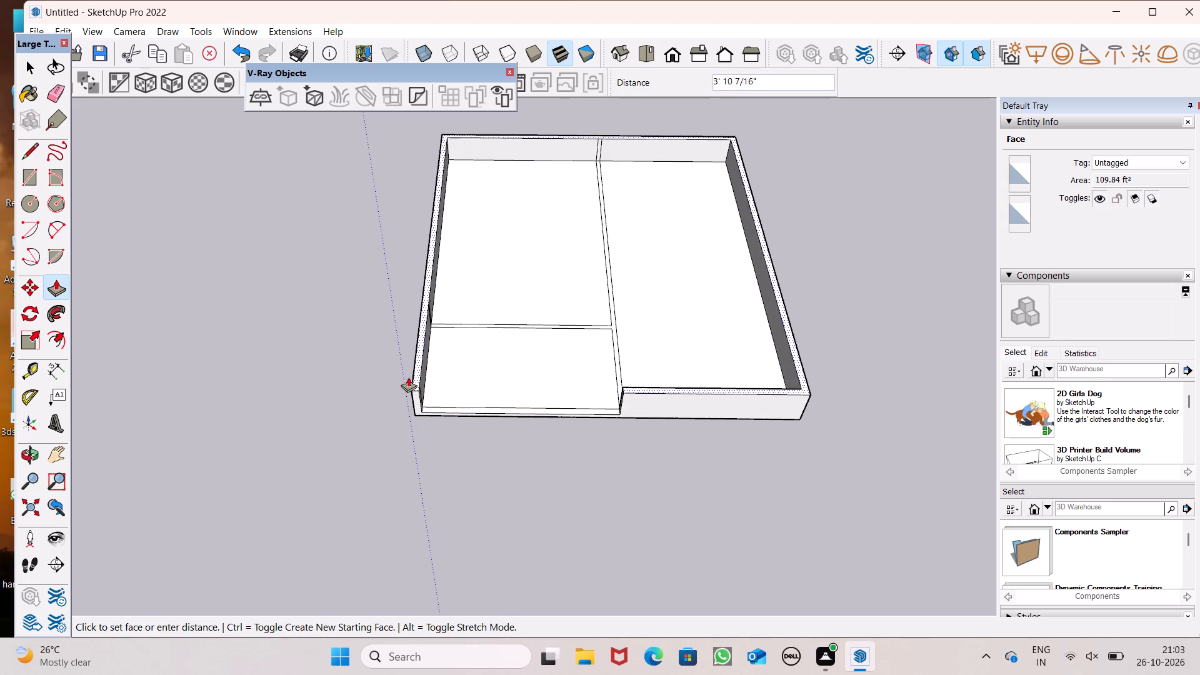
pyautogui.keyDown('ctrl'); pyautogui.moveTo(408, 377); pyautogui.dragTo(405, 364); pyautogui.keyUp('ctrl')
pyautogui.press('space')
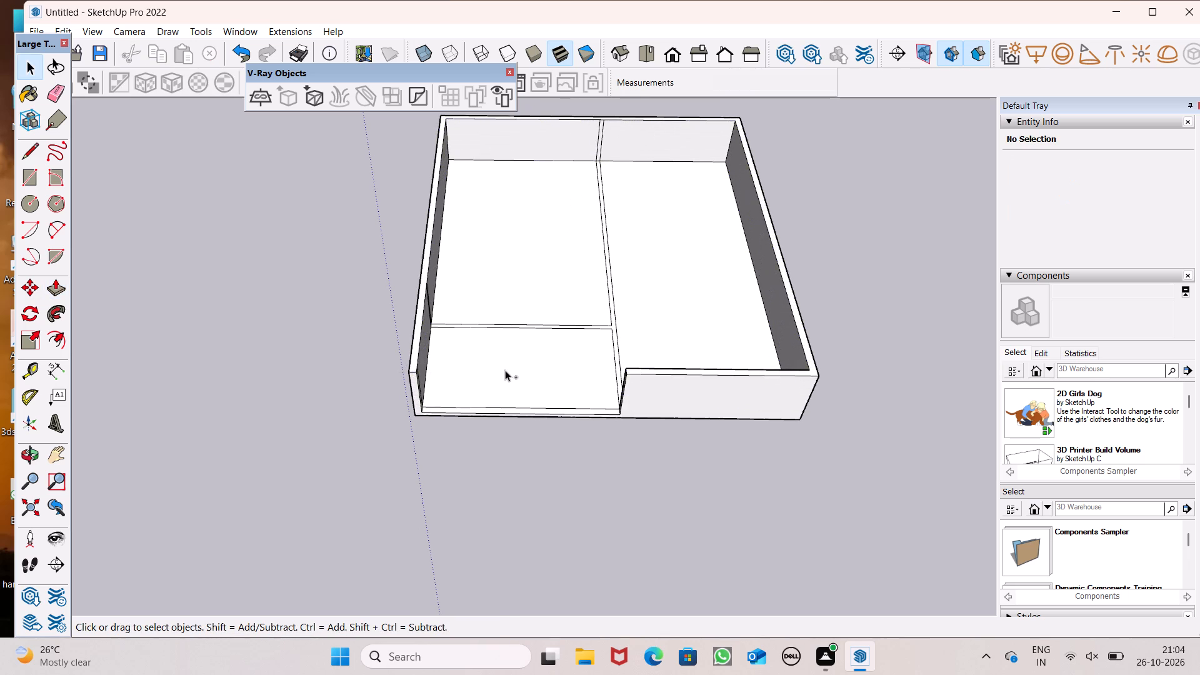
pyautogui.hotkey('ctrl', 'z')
# Erase the short inner-outline segment where the vertical partition meets the back outer wall.
pyautogui.keyDown('ctrl'); pyautogui.moveTo(504, 402); pyautogui.dragTo(500, 432, button='middle'); pyautogui.keyUp('ctrl')
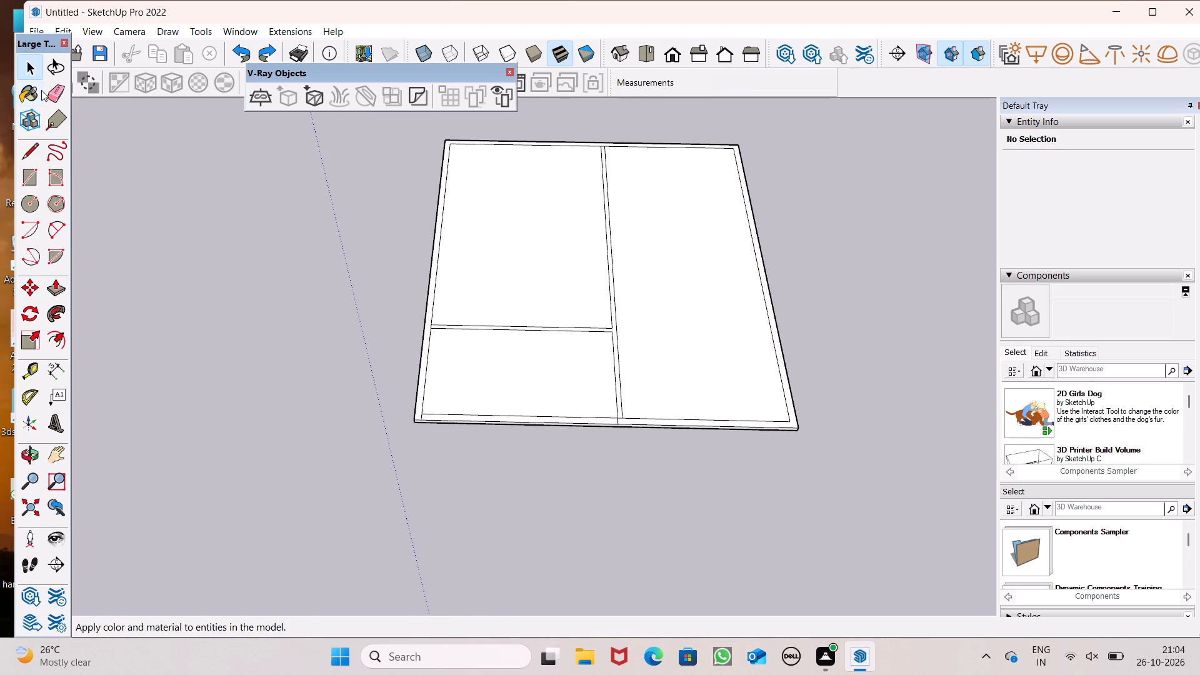
pyautogui.click(67, 92)
pyautogui.scroll(4, 584, 149)
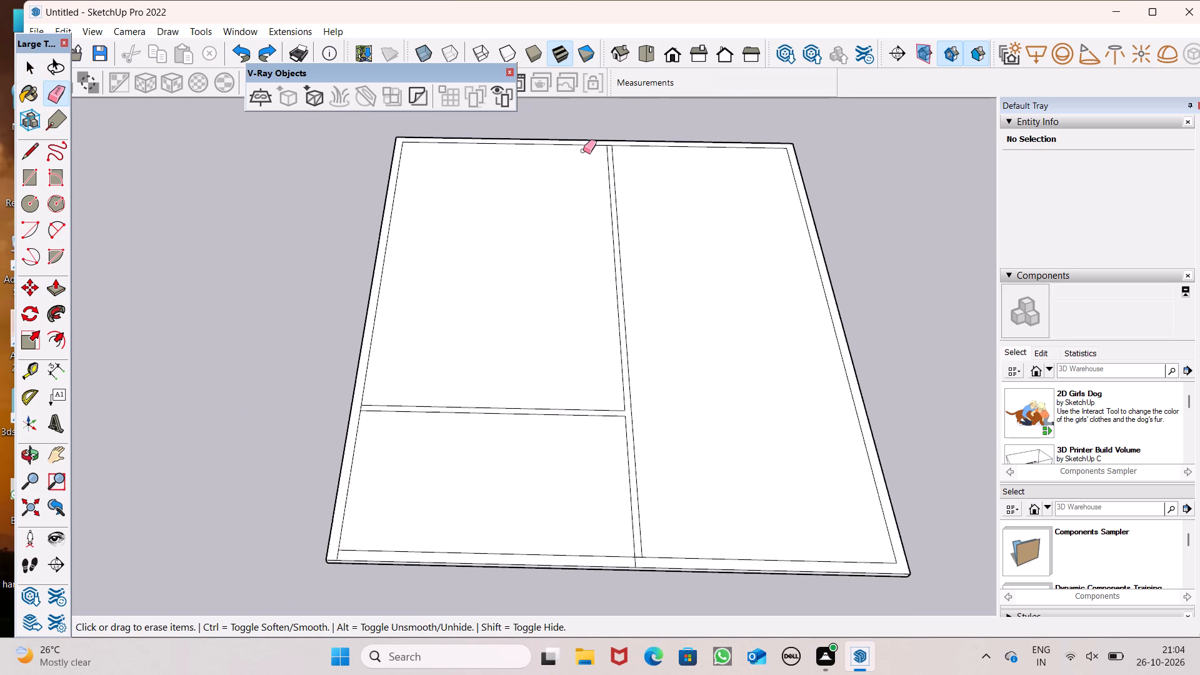
pyautogui.scroll(7, 583, 151)
pyautogui.scroll(5, 649, 114)
pyautogui.click(631, 141)
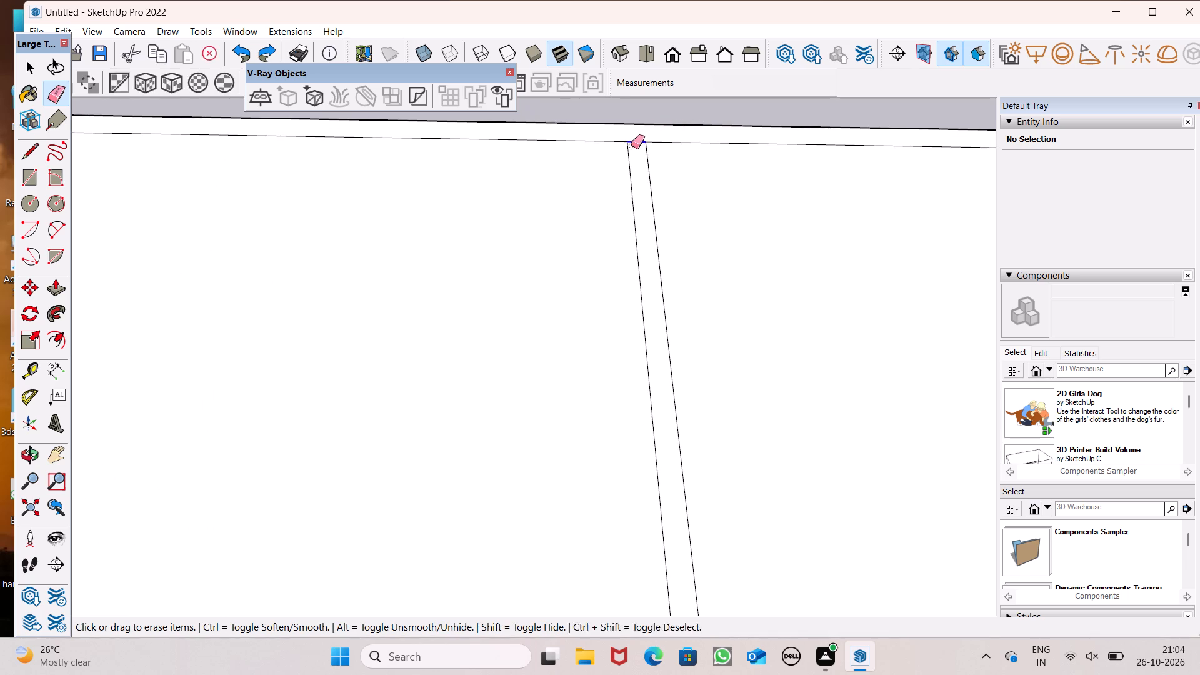
# Erase the short inner-outline segment where the horizontal partition meets the left outer wall.
pyautogui.scroll(-15, 667, 158)
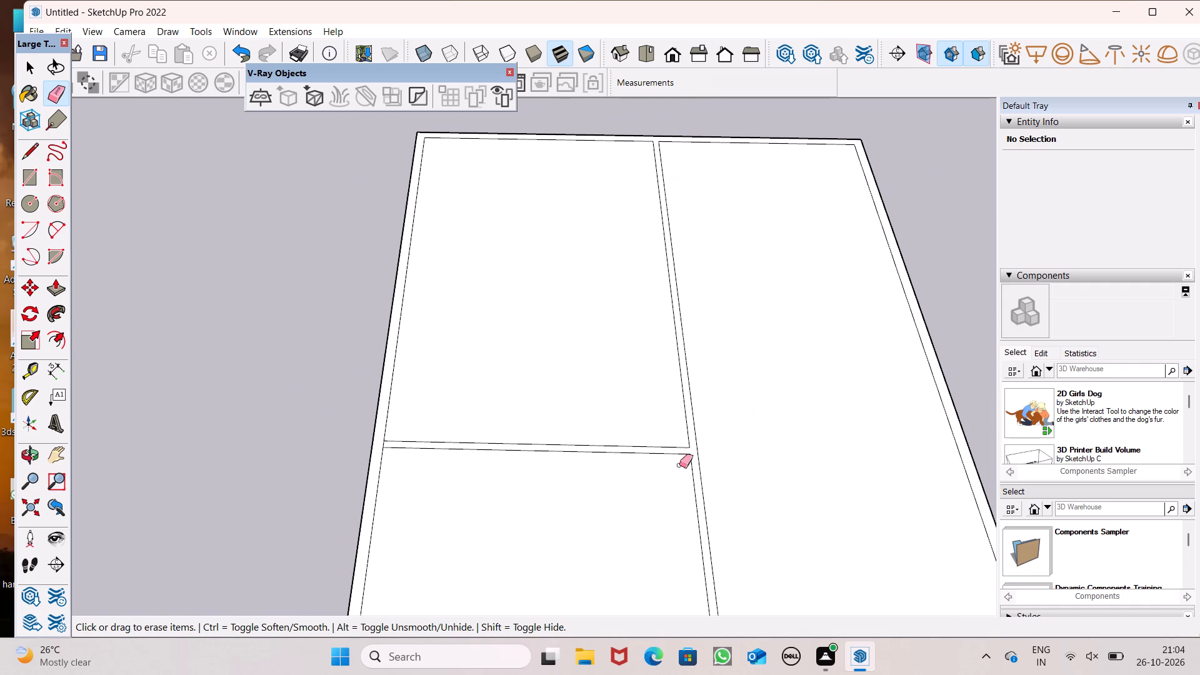
pyautogui.scroll(7, 552, 456)
pyautogui.moveTo(254, 437); pyautogui.dragTo(250, 437)
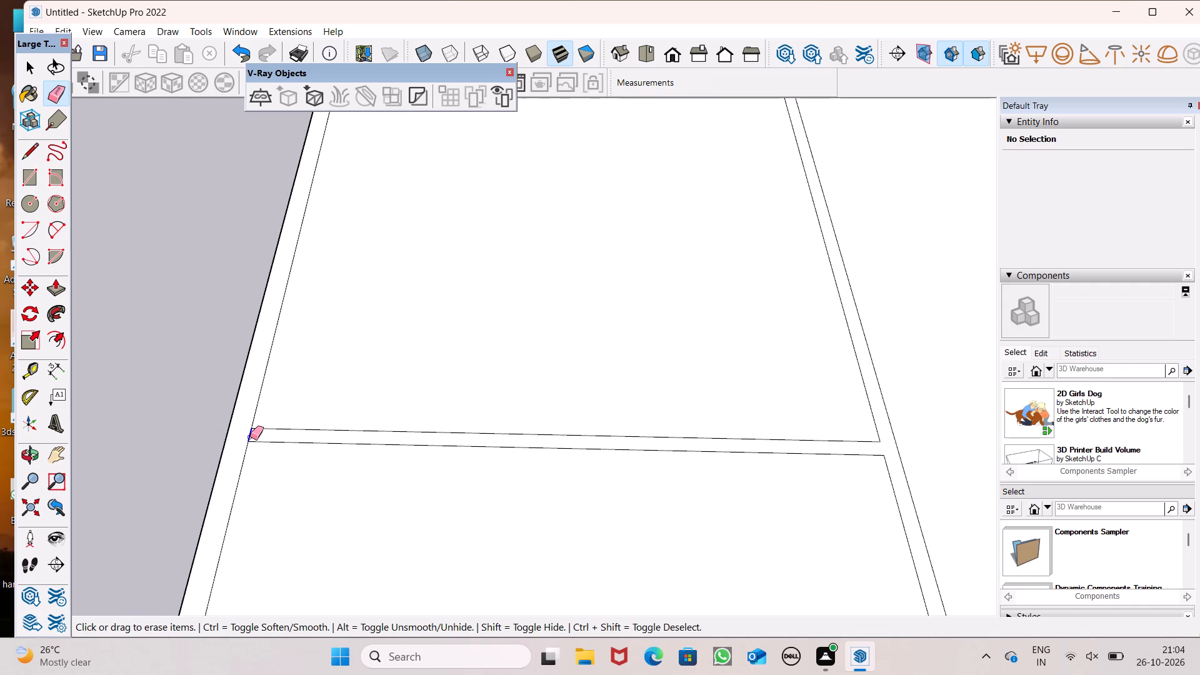
pyautogui.moveTo(250, 437); pyautogui.dragTo(245, 437)
pyautogui.scroll(-9, 190, 376)
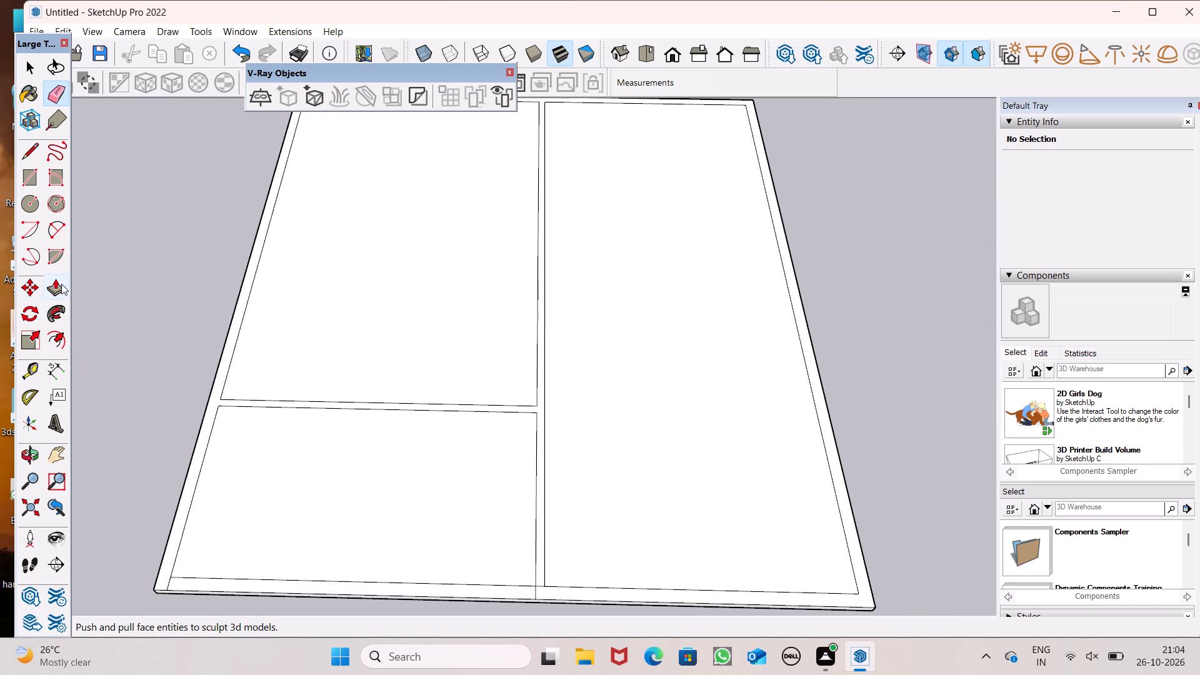
# Raise the connected outer and partition wall face with Push/Pull, entering a height of 10'.
pyautogui.click(61, 284)
pyautogui.scroll(-6, 229, 257)
pyautogui.scroll(3, 191, 469)
pyautogui.keyDown('ctrl'); pyautogui.moveTo(197, 433); pyautogui.dragTo(195, 362); pyautogui.keyUp('ctrl')
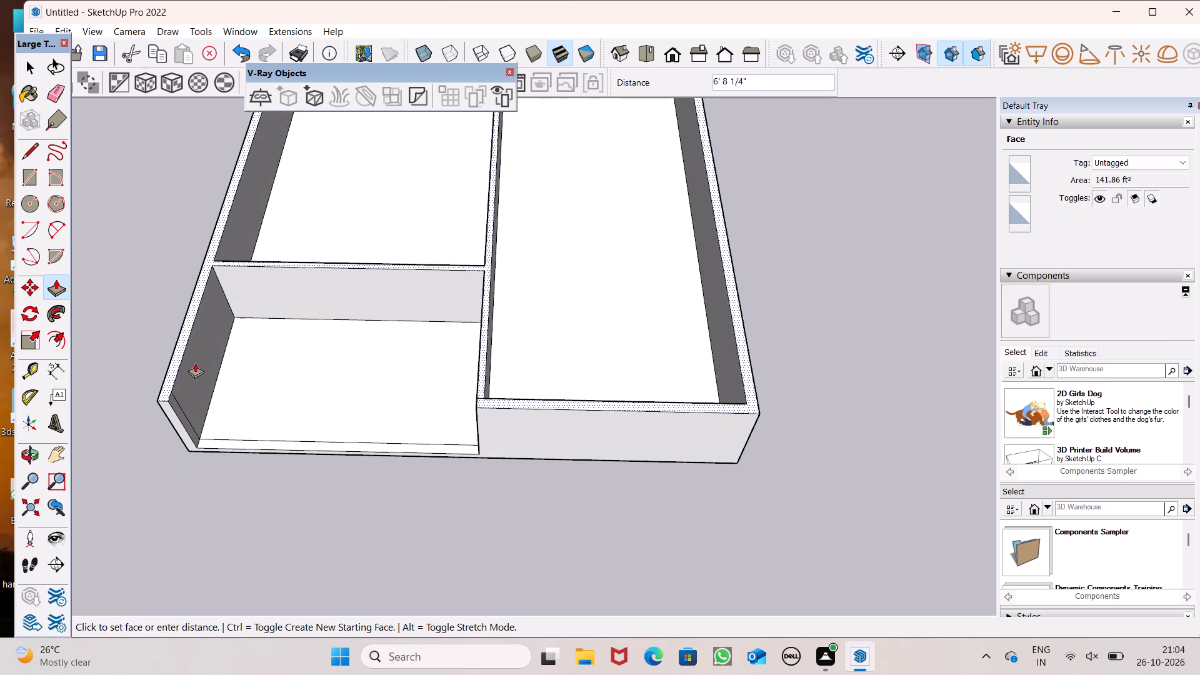
pyautogui.keyDown('ctrl'); pyautogui.moveTo(195, 362); pyautogui.dragTo(186, 331); pyautogui.keyUp('ctrl')
pyautogui.write("10'")
pyautogui.press('Return')
pyautogui.scroll(-3, 286, 358)
pyautogui.moveTo(464, 442); pyautogui.dragTo(522, 158, button='middle')
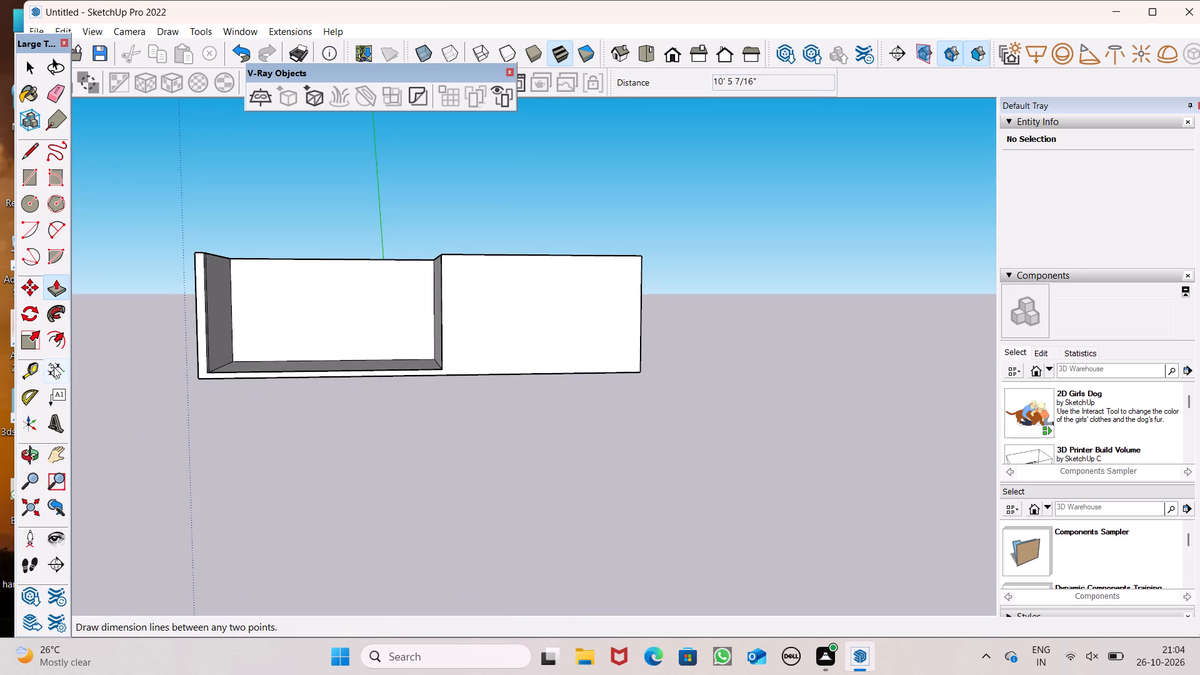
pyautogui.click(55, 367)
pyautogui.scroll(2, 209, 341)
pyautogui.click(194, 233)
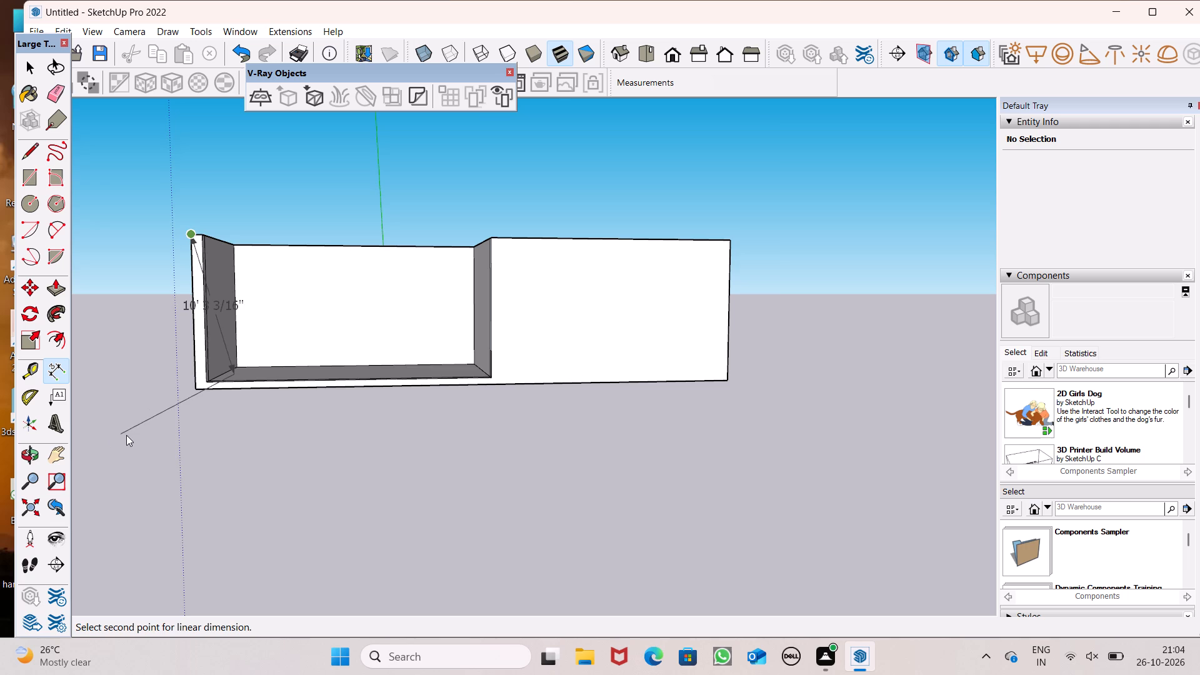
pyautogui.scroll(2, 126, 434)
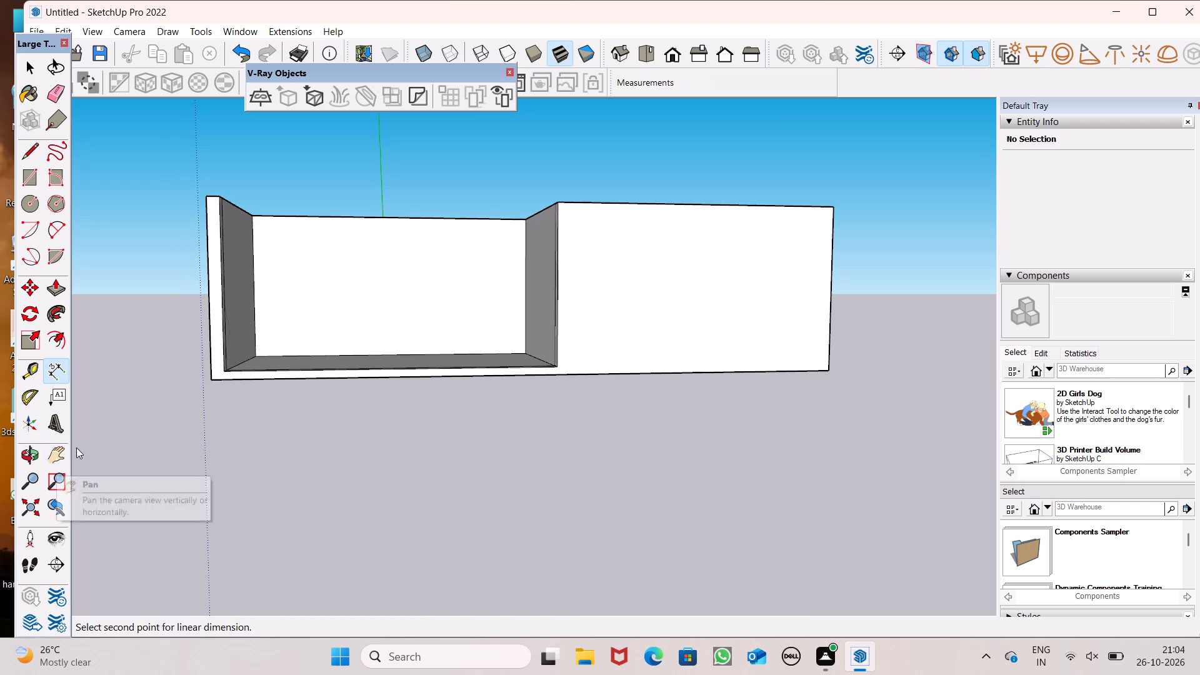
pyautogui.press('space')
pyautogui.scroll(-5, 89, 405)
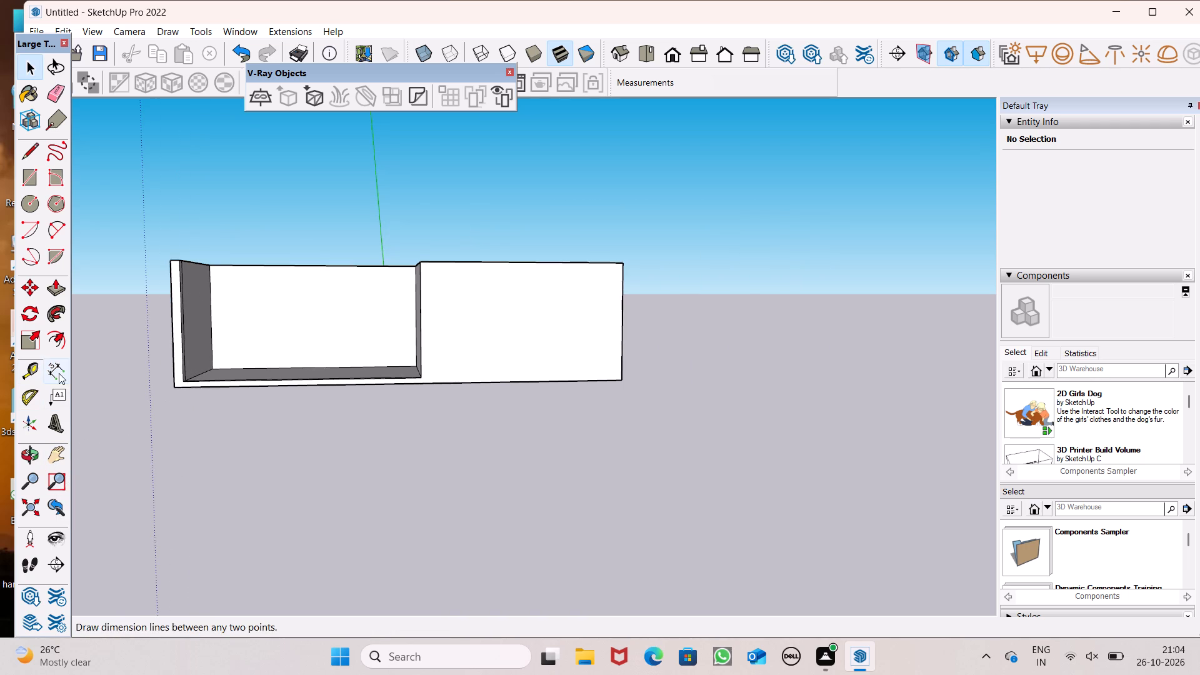
# Measure the outer vertical edge at the left wall's front end, from the top down to the bottom of the base.
pyautogui.click(59, 373)
pyautogui.scroll(1, 169, 262)
pyautogui.moveTo(234, 356); pyautogui.dragTo(368, 332, button='middle')
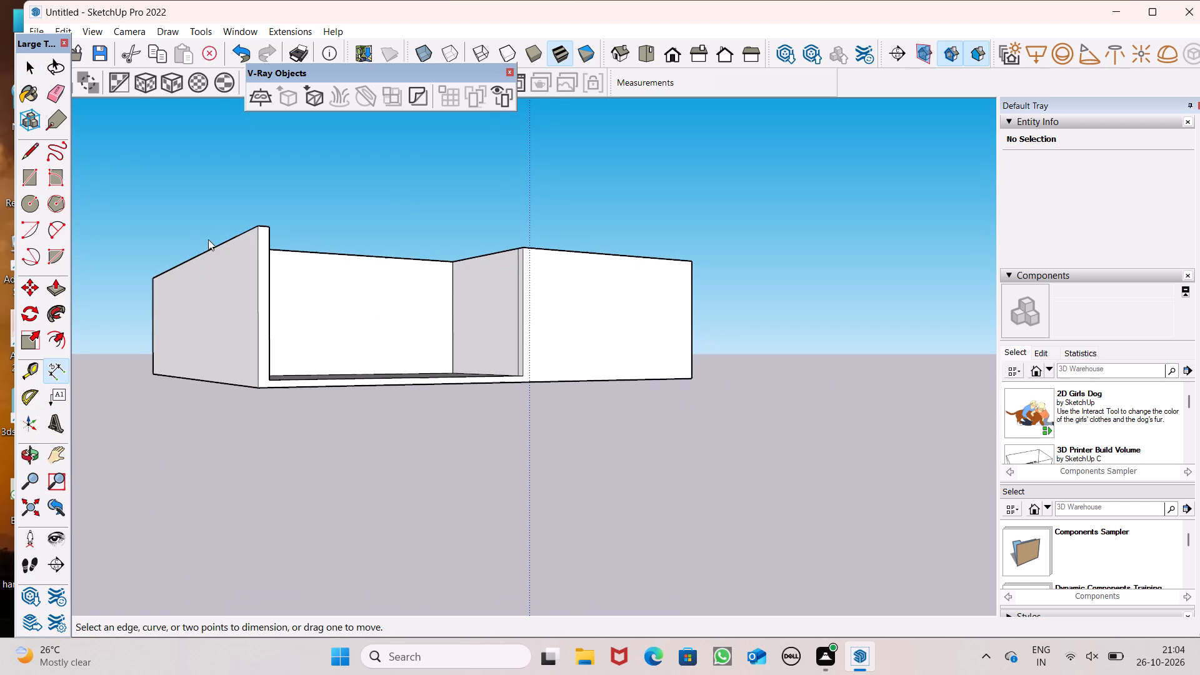
pyautogui.click(256, 231)
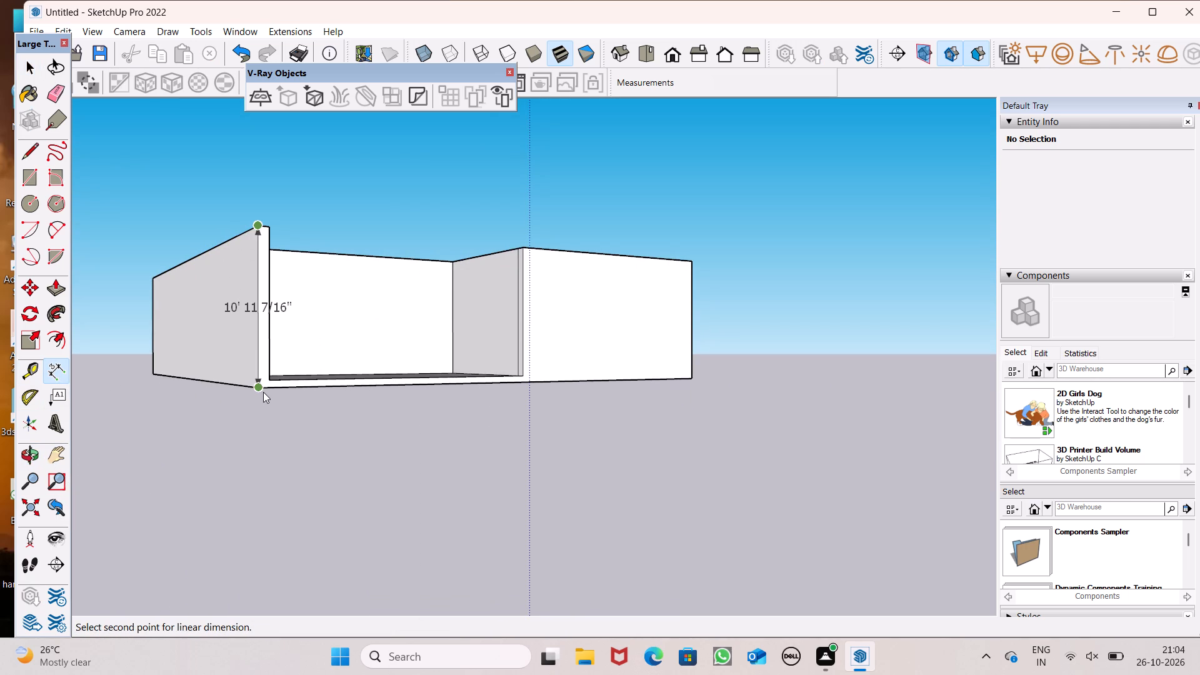
pyautogui.scroll(6, 259, 396)
pyautogui.click(260, 372)
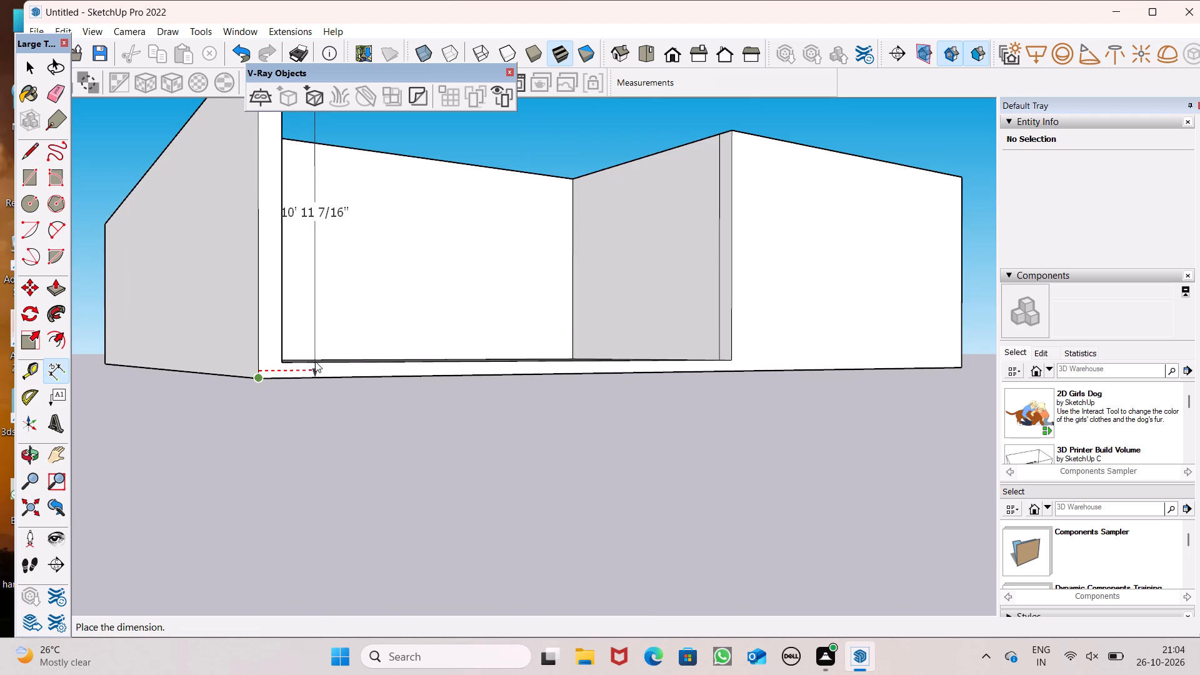
pyautogui.press('space')
pyautogui.scroll(-7, 397, 347)
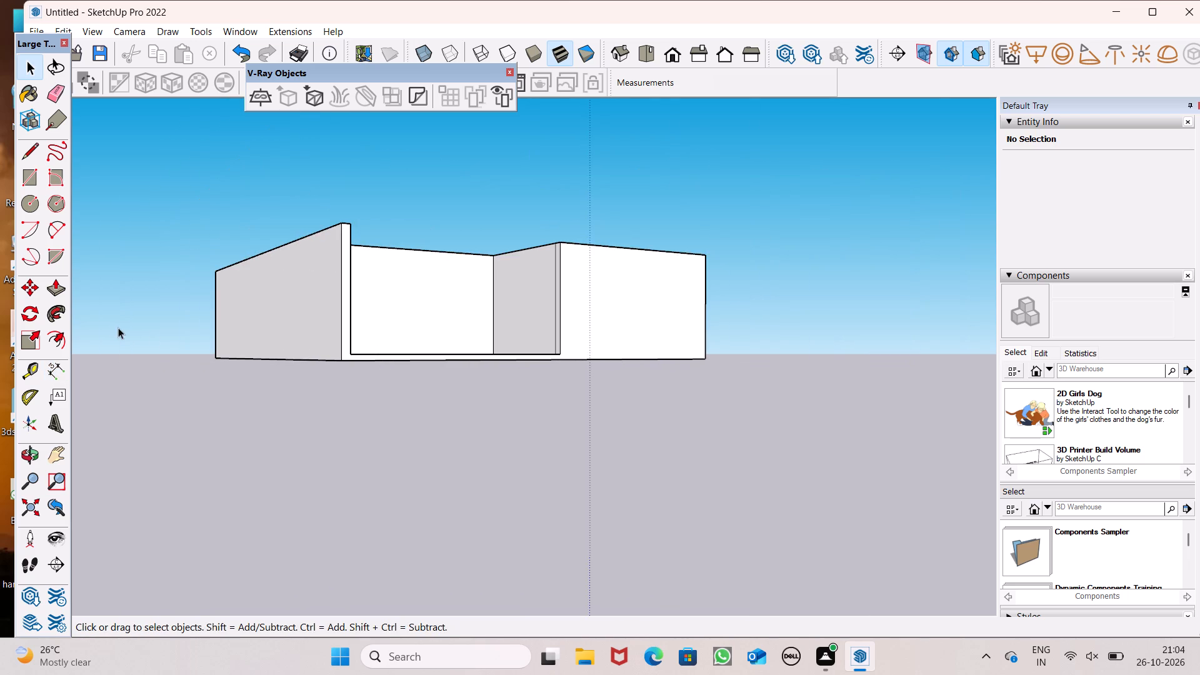
# Measure the inner vertical edge at the left wall's front end, from the wall top down to the floor.
pyautogui.click(56, 373)
pyautogui.moveTo(367, 339); pyautogui.dragTo(316, 377, button='middle')
pyautogui.scroll(3, 311, 318)
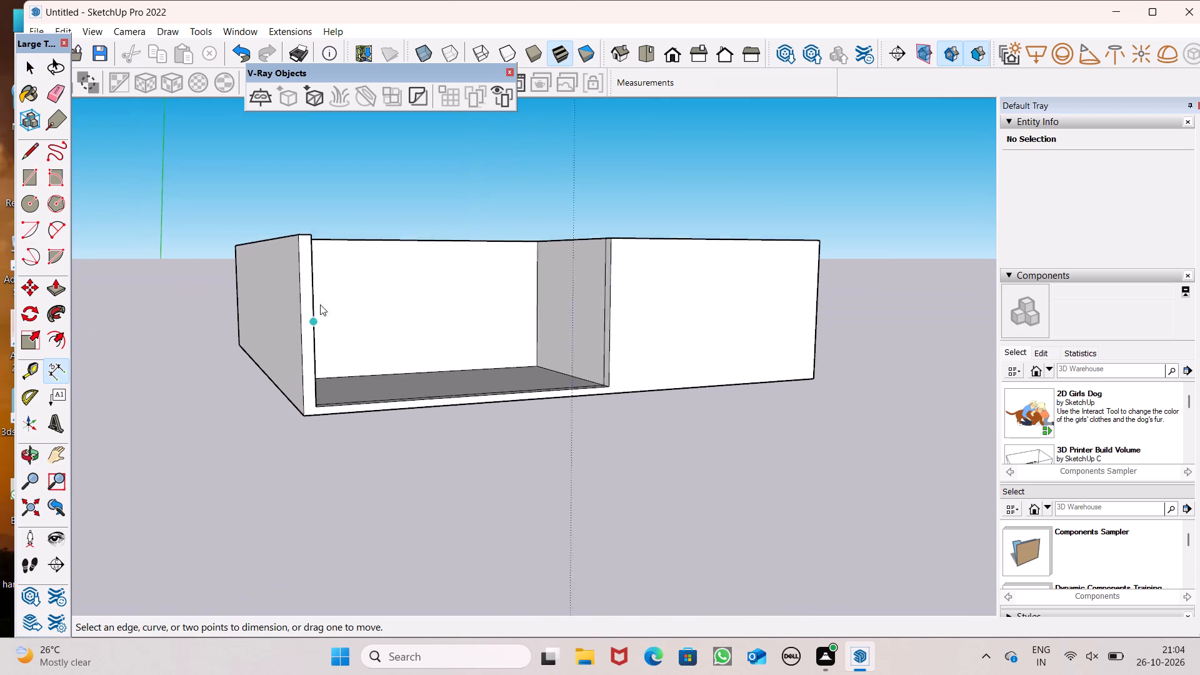
pyautogui.scroll(1, 320, 304)
pyautogui.click(312, 229)
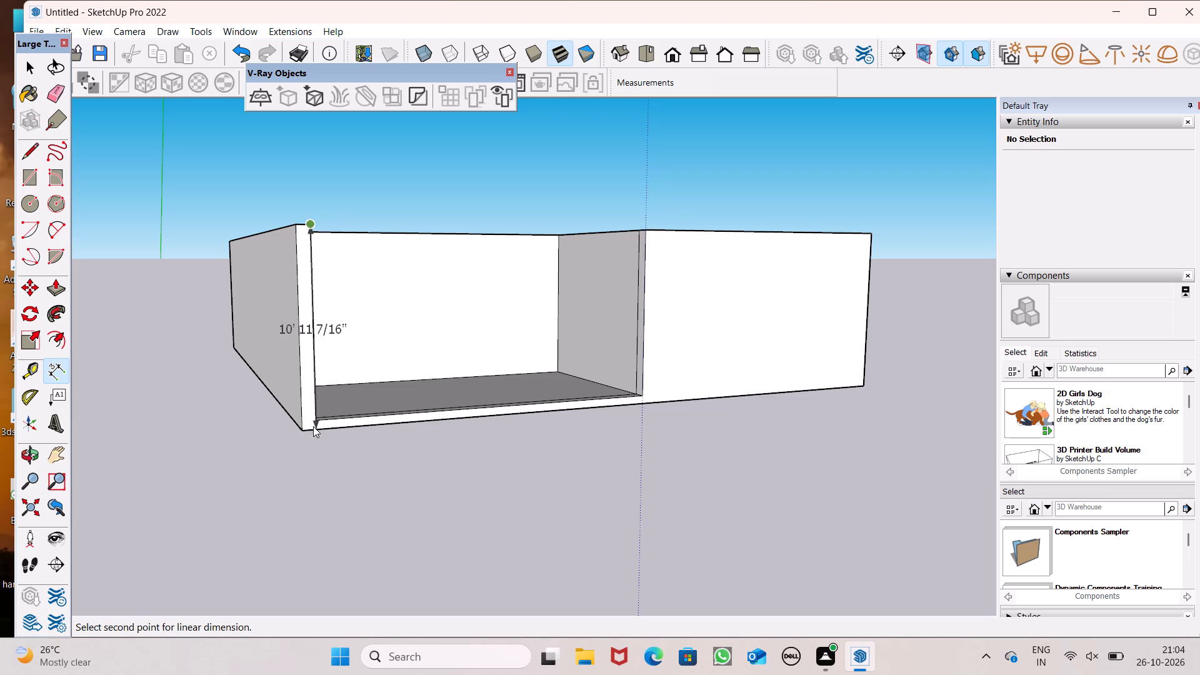
pyautogui.scroll(5, 312, 422)
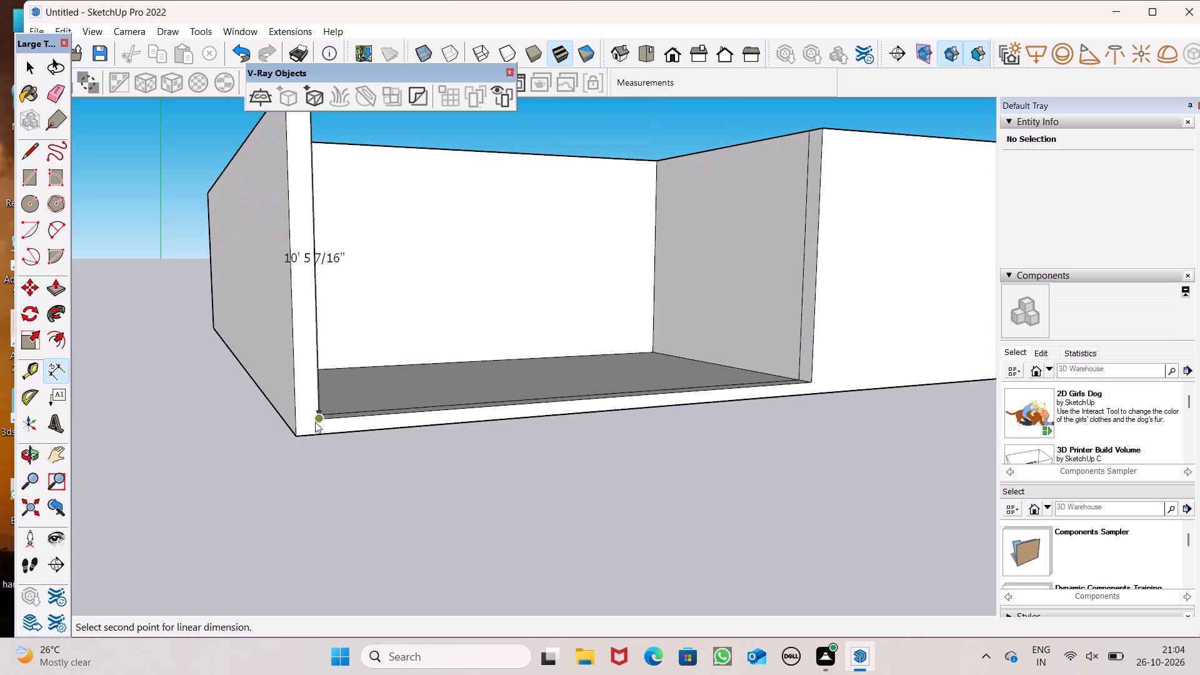
pyautogui.click(315, 421)
pyautogui.press('space')
pyautogui.scroll(-2, 311, 336)
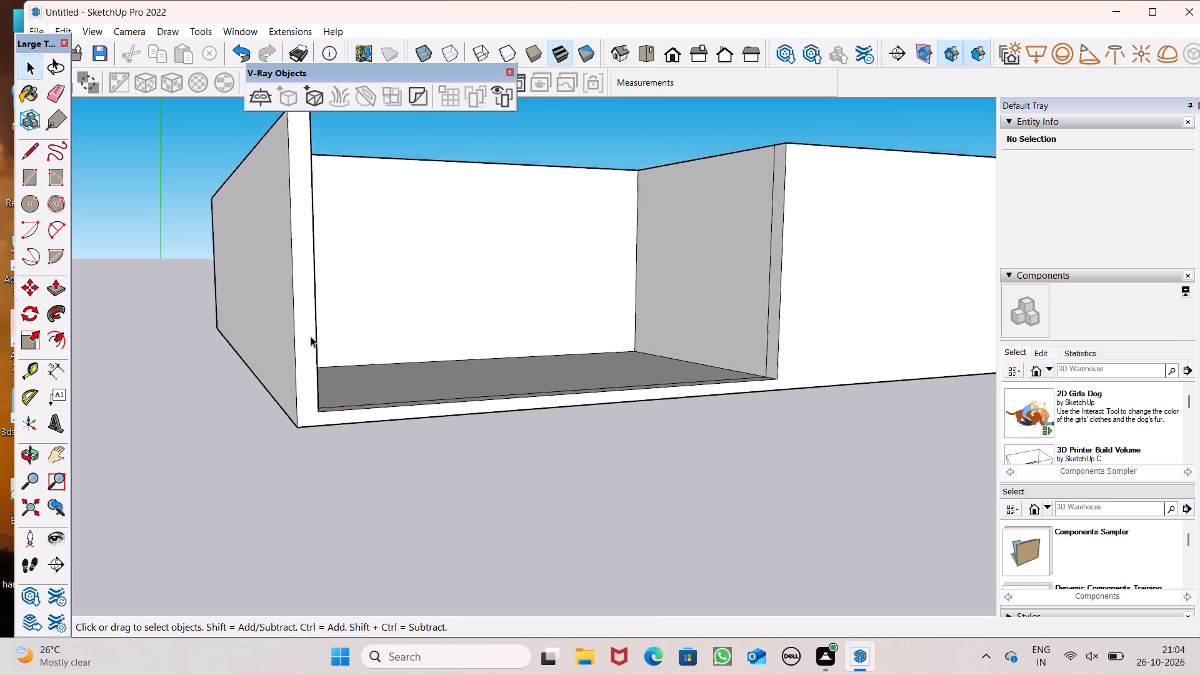
pyautogui.scroll(-3, 311, 336)
pyautogui.scroll(-4, 471, 358)
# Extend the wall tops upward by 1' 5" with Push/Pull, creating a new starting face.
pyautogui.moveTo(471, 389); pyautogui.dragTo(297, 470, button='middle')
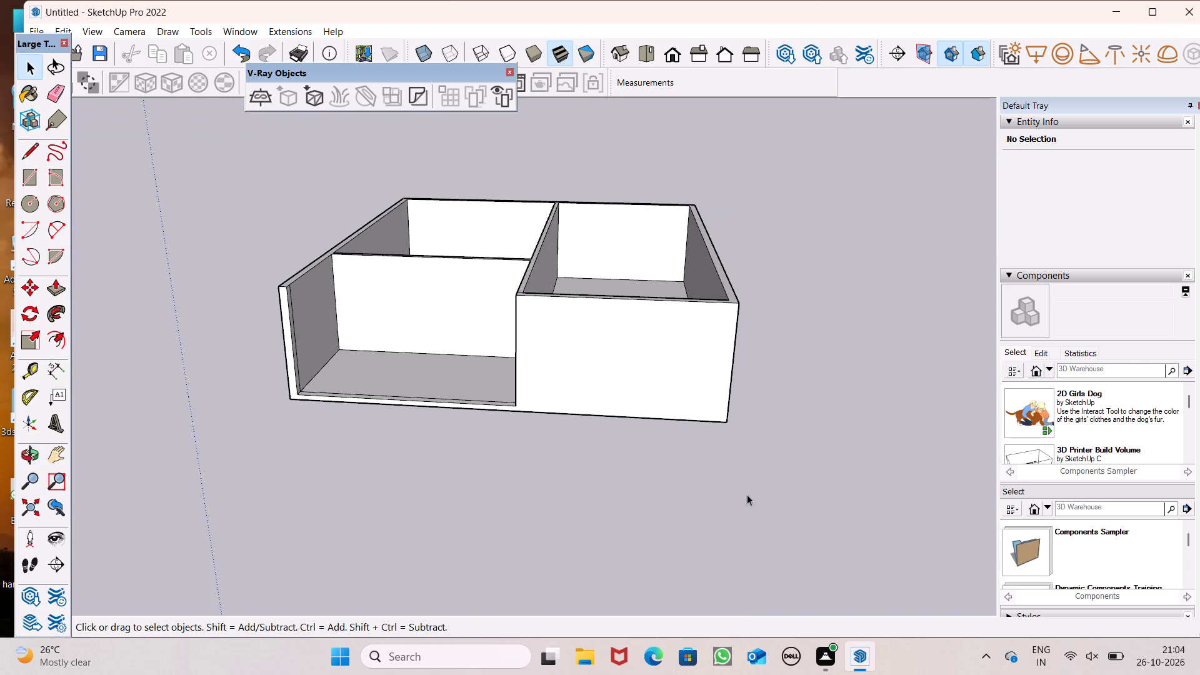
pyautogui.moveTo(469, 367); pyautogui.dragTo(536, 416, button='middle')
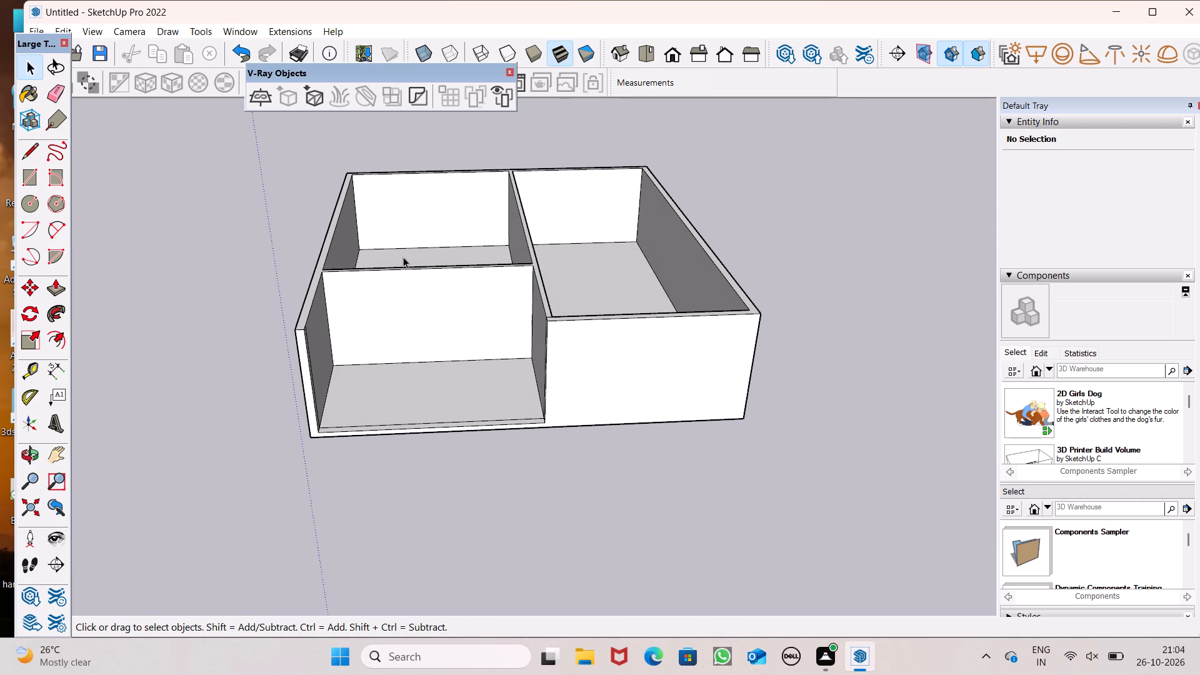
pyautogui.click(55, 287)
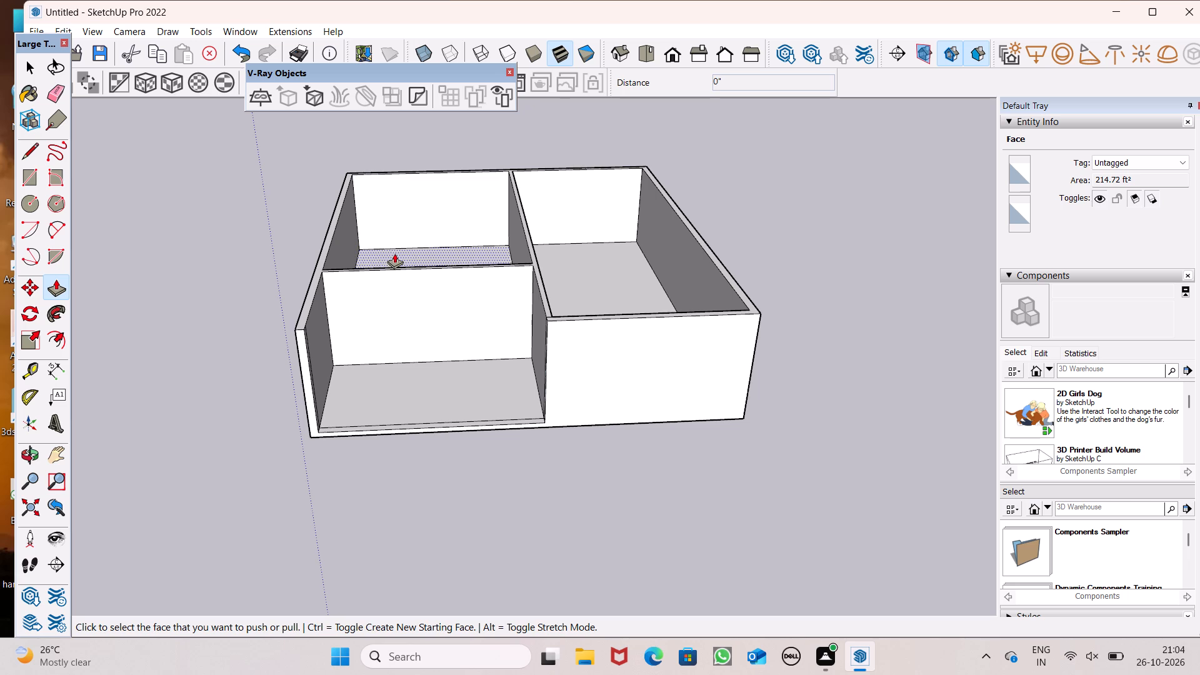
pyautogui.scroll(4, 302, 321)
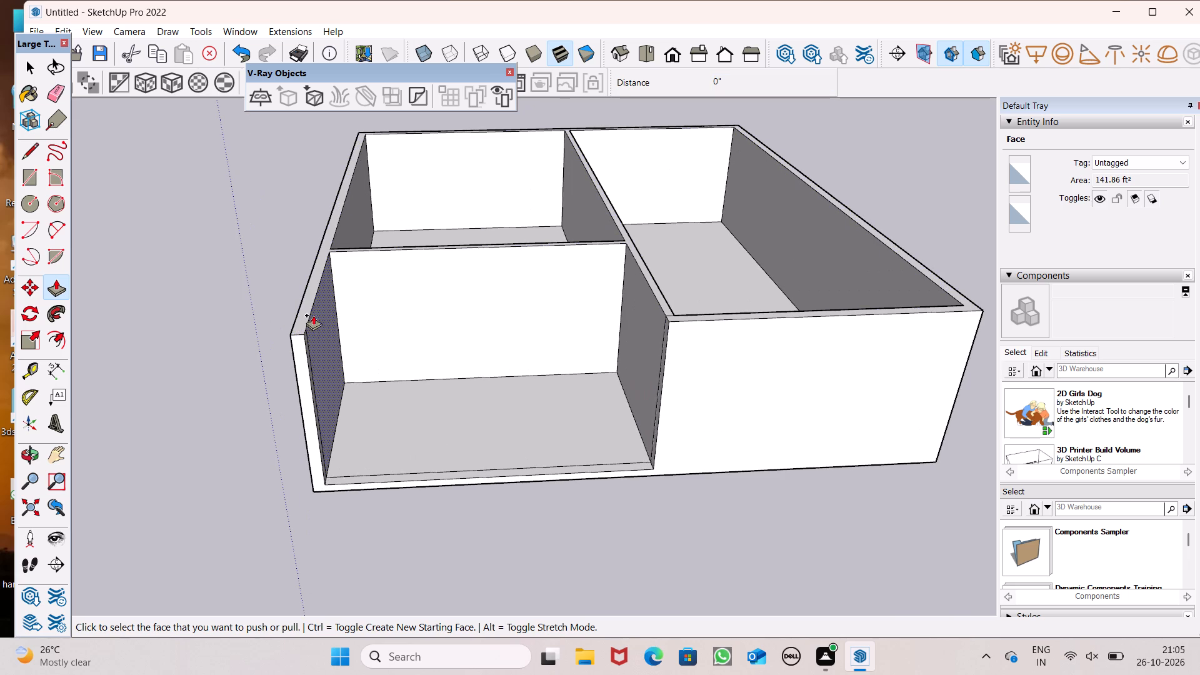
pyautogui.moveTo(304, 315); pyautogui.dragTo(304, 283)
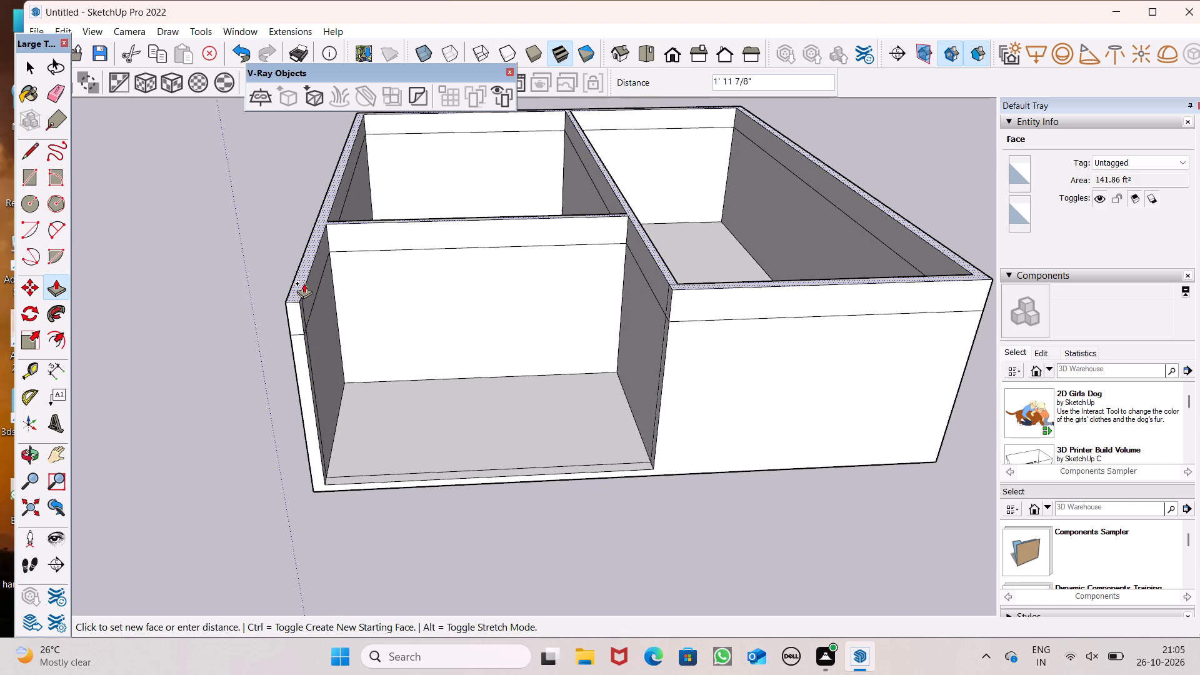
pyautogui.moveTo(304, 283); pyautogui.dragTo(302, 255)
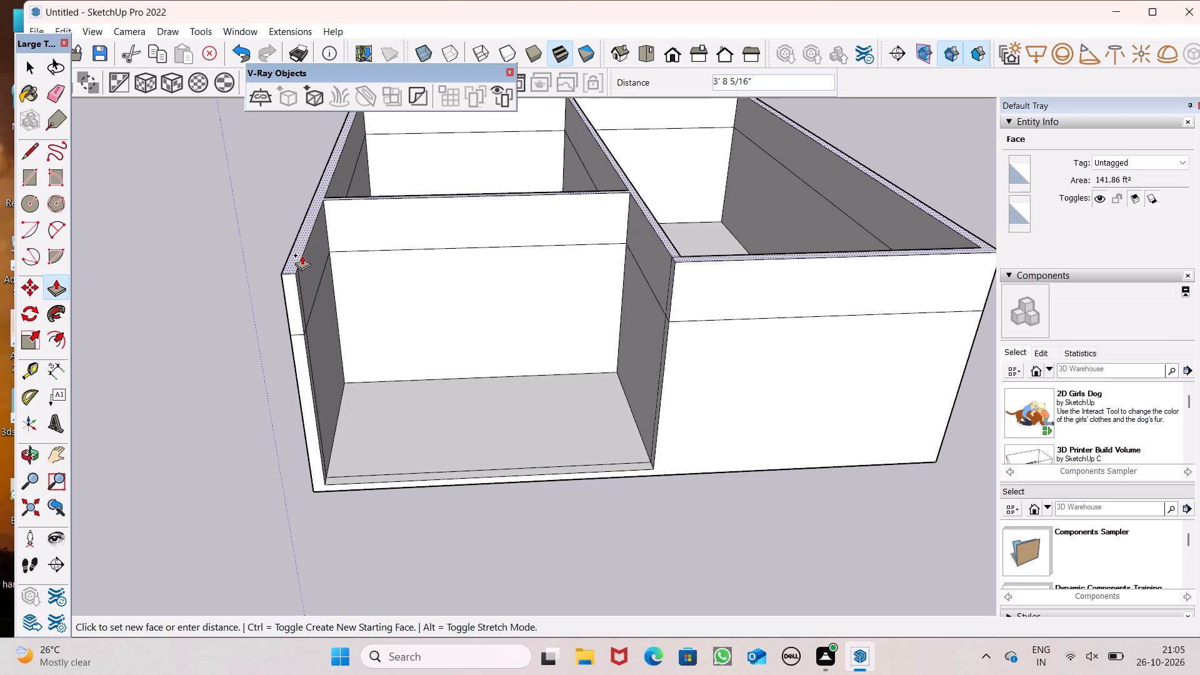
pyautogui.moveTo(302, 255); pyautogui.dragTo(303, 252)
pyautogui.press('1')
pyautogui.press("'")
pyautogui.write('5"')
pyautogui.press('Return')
# Measure the height of the added wall band at the left wall's front end with a linear dimension.
pyautogui.scroll(-1, 312, 262)
pyautogui.moveTo(438, 322); pyautogui.dragTo(507, 227, button='middle')
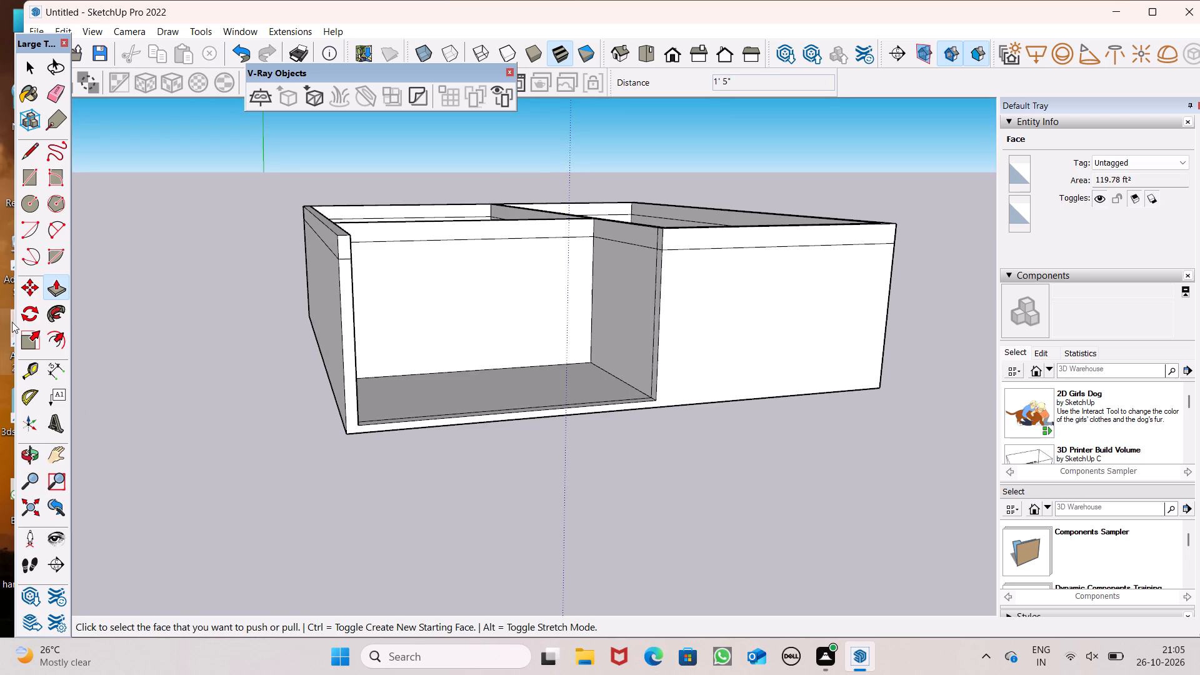
pyautogui.click(58, 364)
pyautogui.scroll(6, 324, 231)
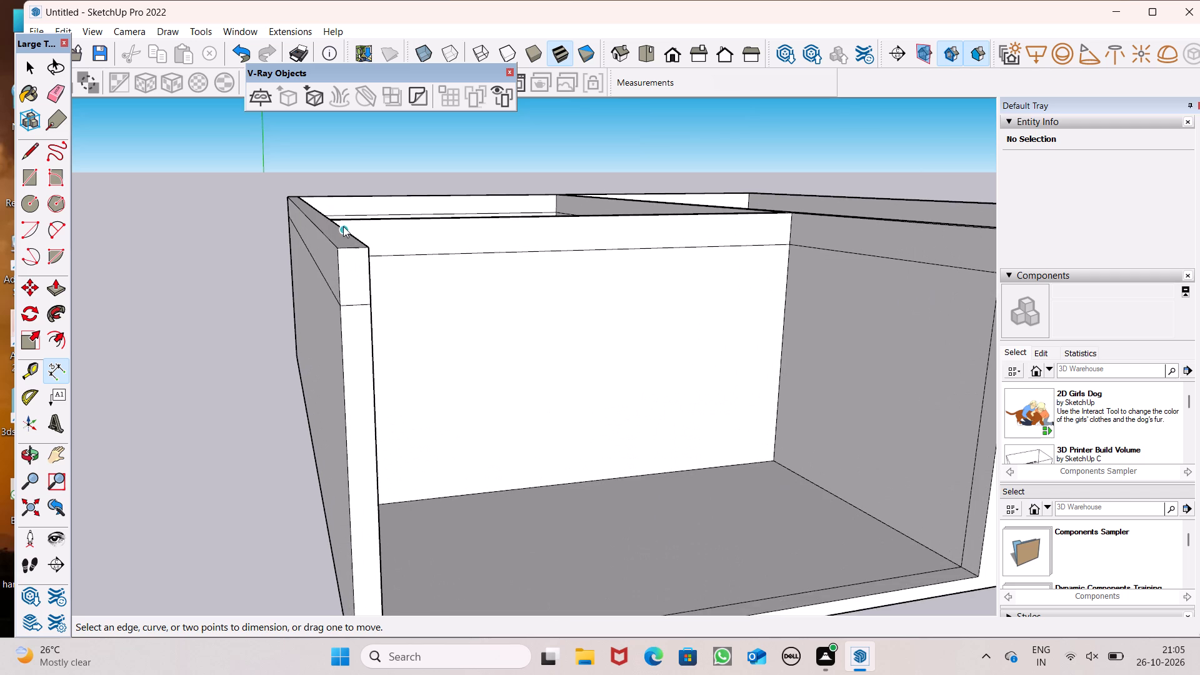
pyautogui.scroll(7, 343, 226)
pyautogui.click(361, 219)
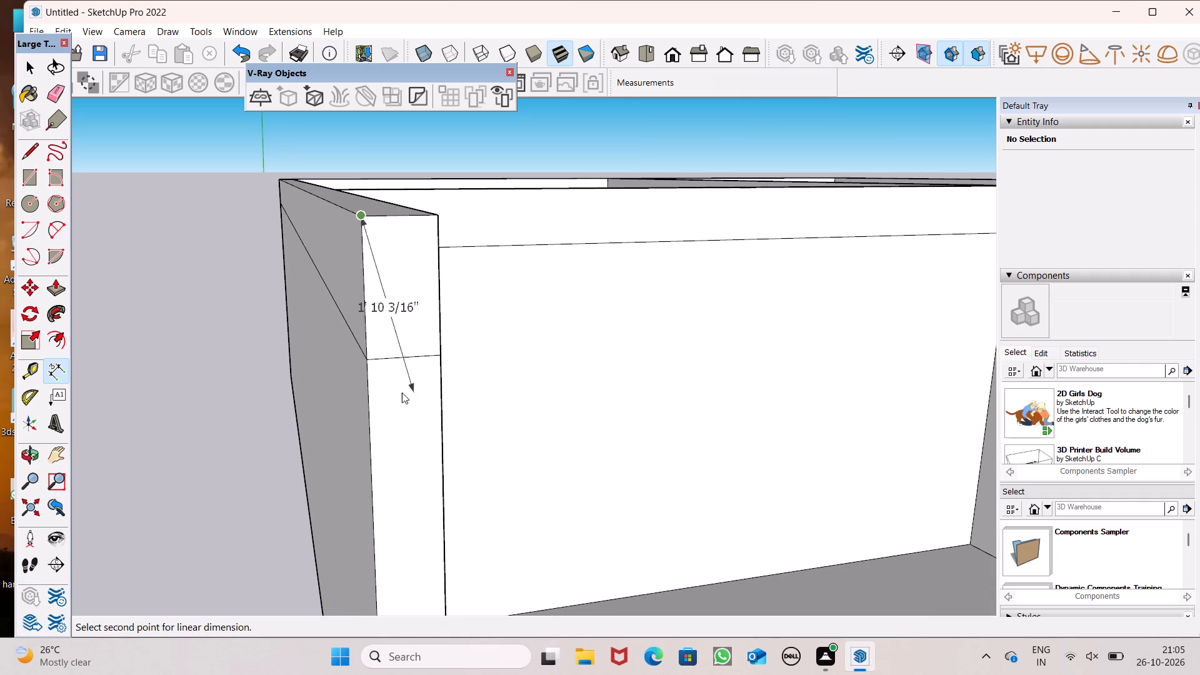
pyautogui.press('space')
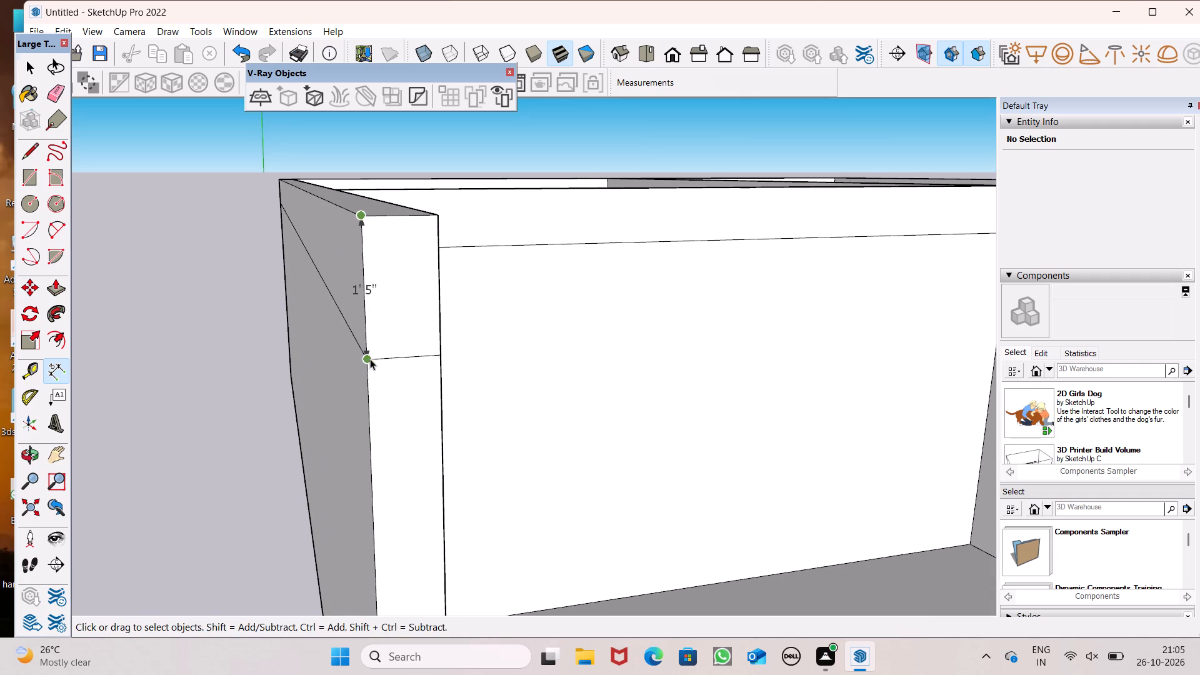
pyautogui.scroll(-5, 148, 274)
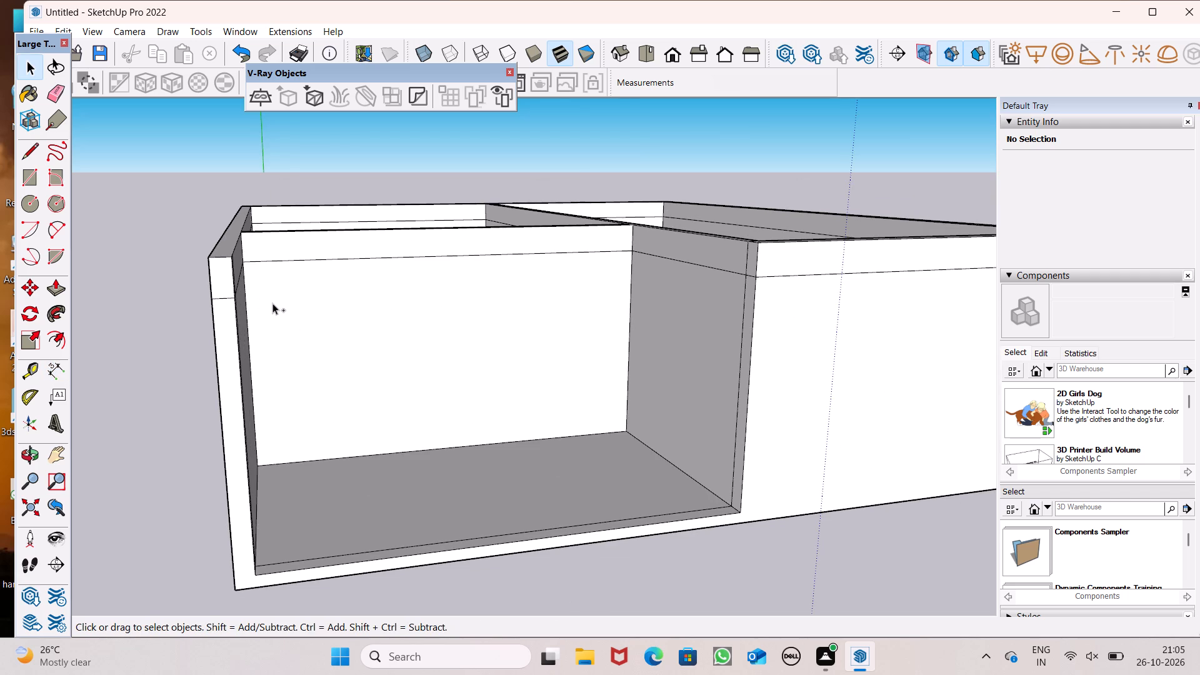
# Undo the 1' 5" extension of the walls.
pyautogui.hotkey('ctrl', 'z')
# Extend the wall tops upward by 2' with Push/Pull, creating a new starting face.
pyautogui.click(52, 295)
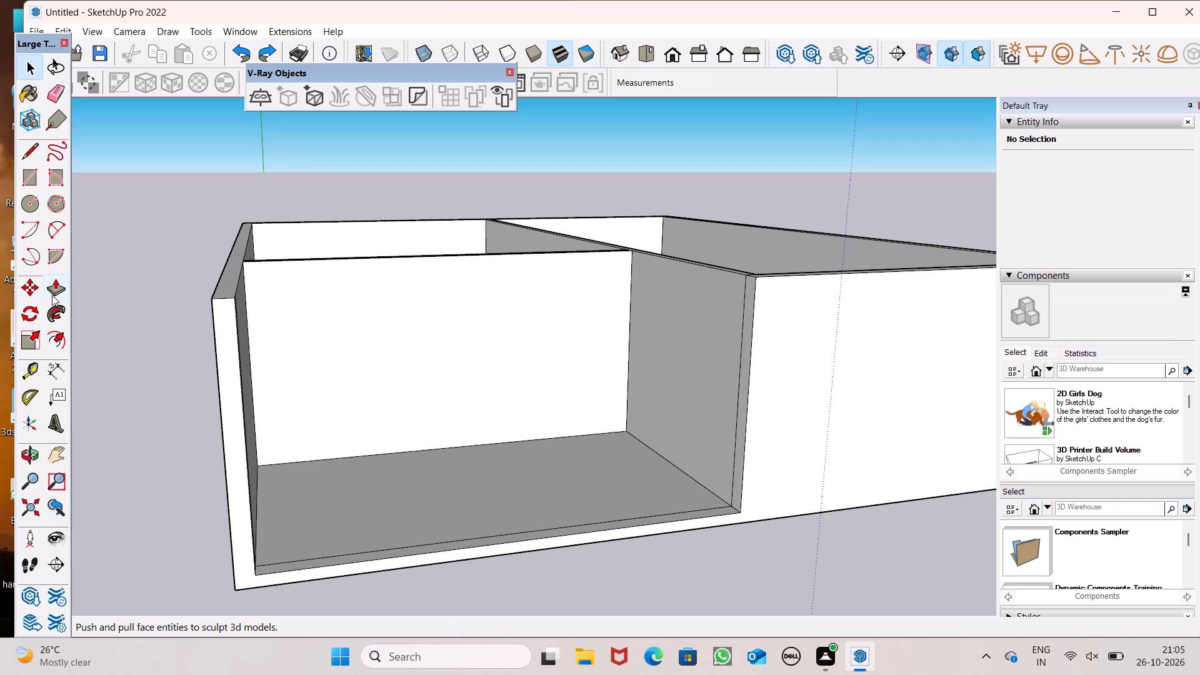
pyautogui.moveTo(227, 291); pyautogui.dragTo(248, 192)
pyautogui.write("2'")
pyautogui.press('Return')
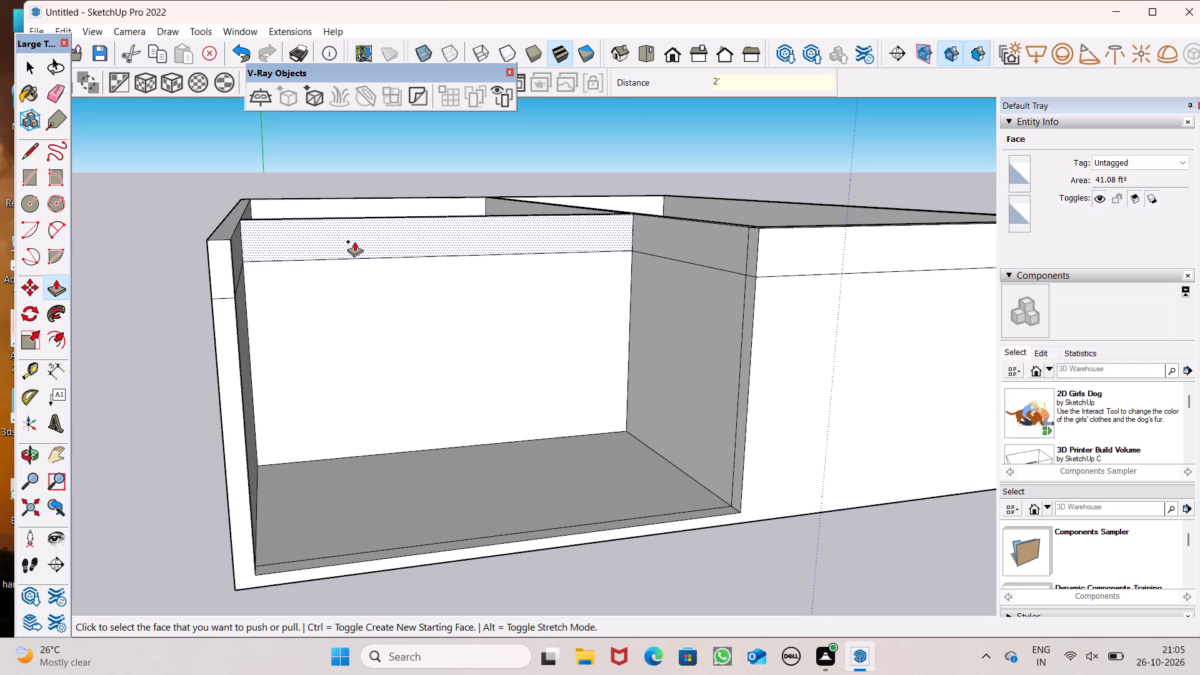
# Extend the wall tops upward by another 10' with Push/Pull, above the 2' band.
pyautogui.scroll(-1, 356, 241)
pyautogui.moveTo(371, 249); pyautogui.dragTo(364, 311, button='middle')
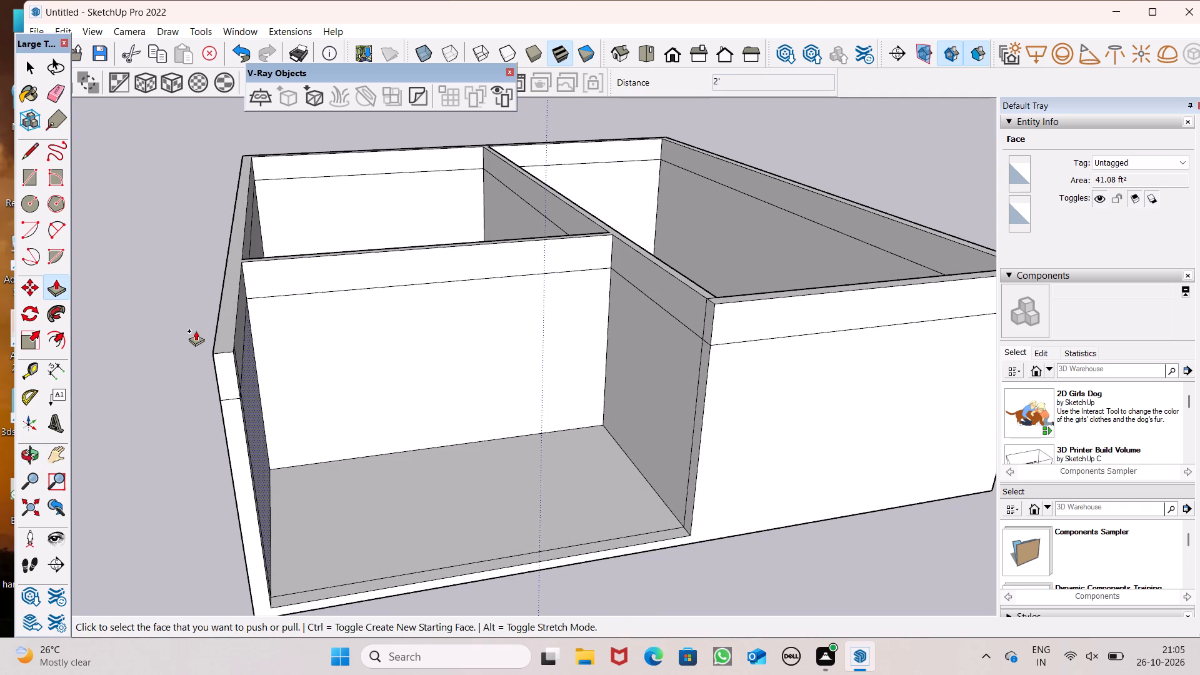
pyautogui.moveTo(221, 324); pyautogui.dragTo(226, 201)
pyautogui.write("10'")
pyautogui.press('Return')
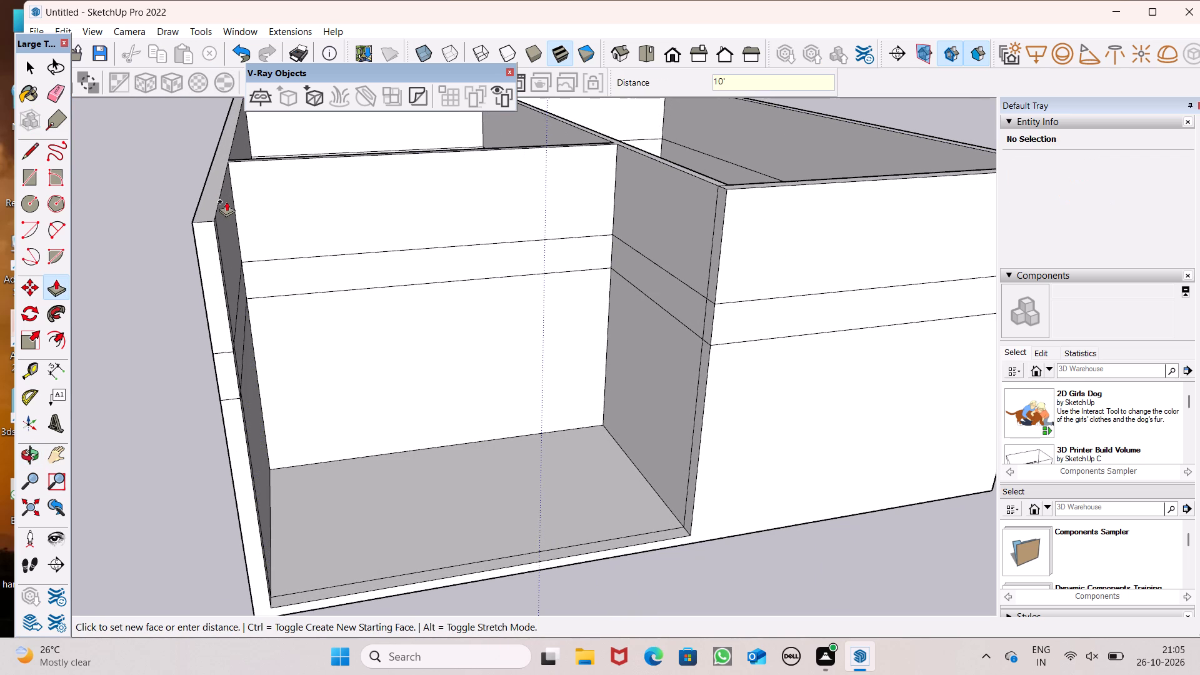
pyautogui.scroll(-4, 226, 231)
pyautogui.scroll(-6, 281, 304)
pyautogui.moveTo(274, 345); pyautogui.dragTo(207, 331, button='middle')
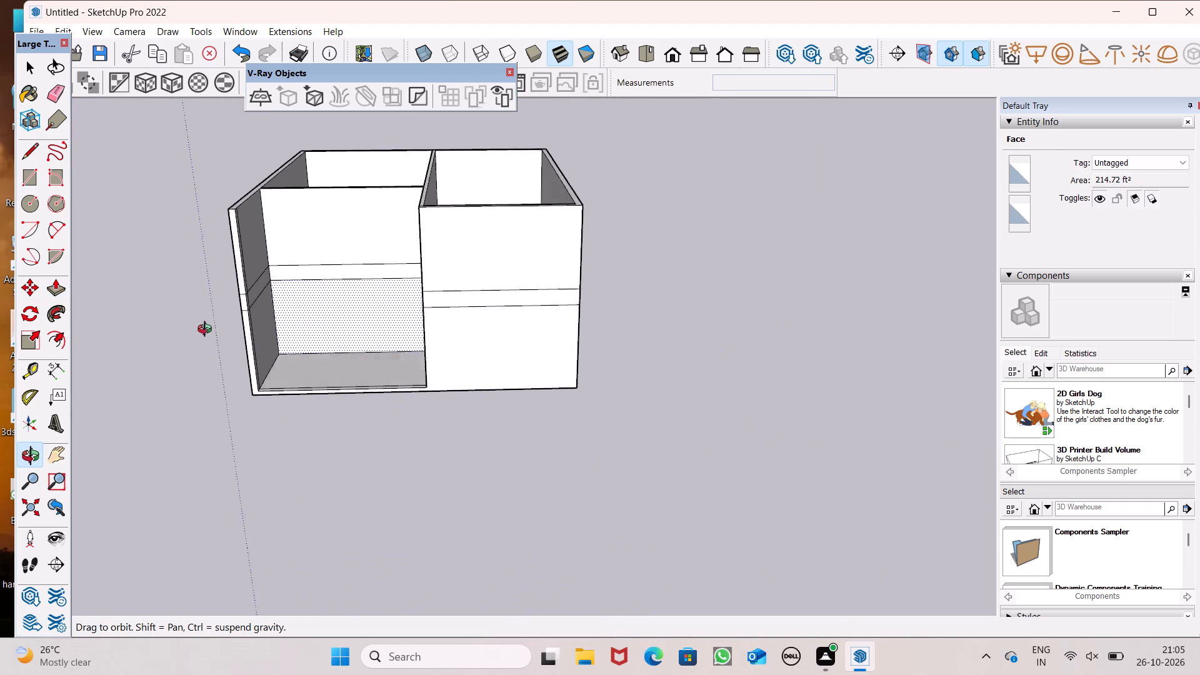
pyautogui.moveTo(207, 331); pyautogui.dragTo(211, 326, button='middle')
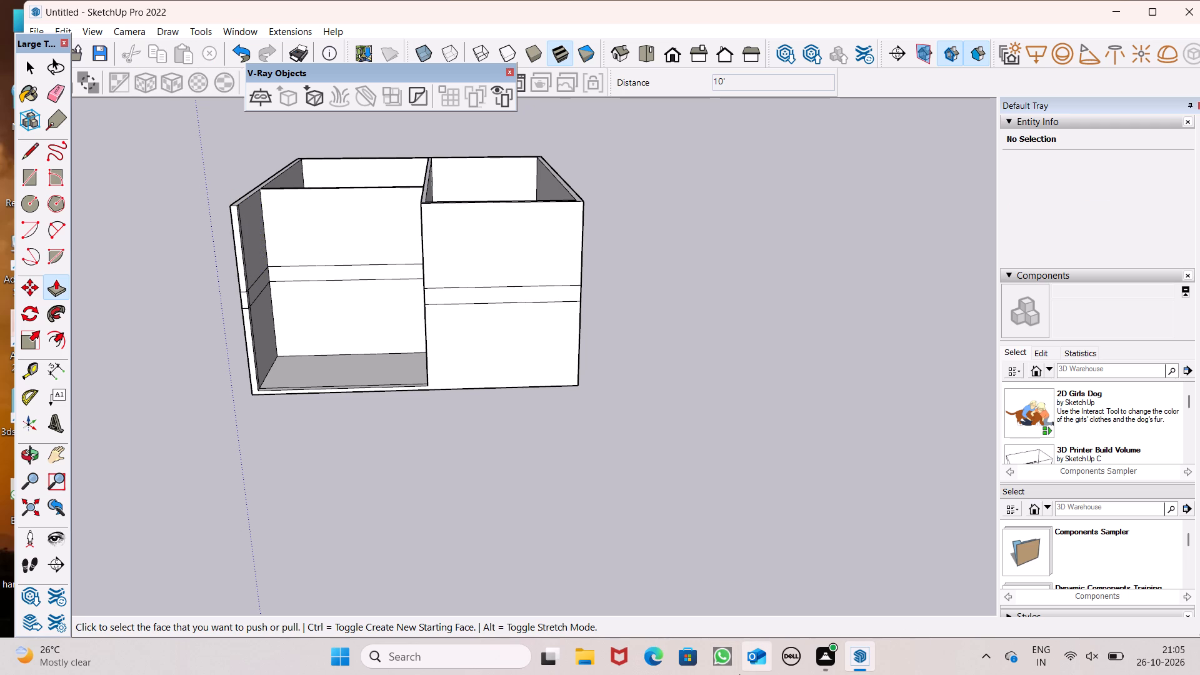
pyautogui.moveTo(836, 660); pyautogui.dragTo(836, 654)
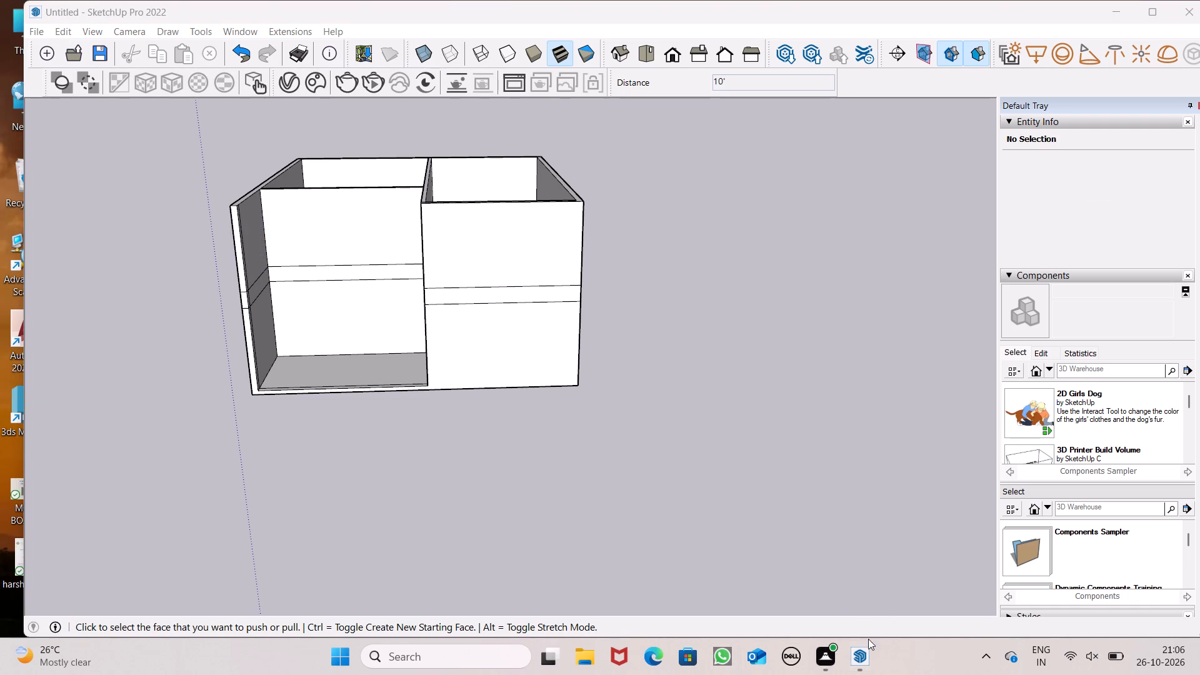
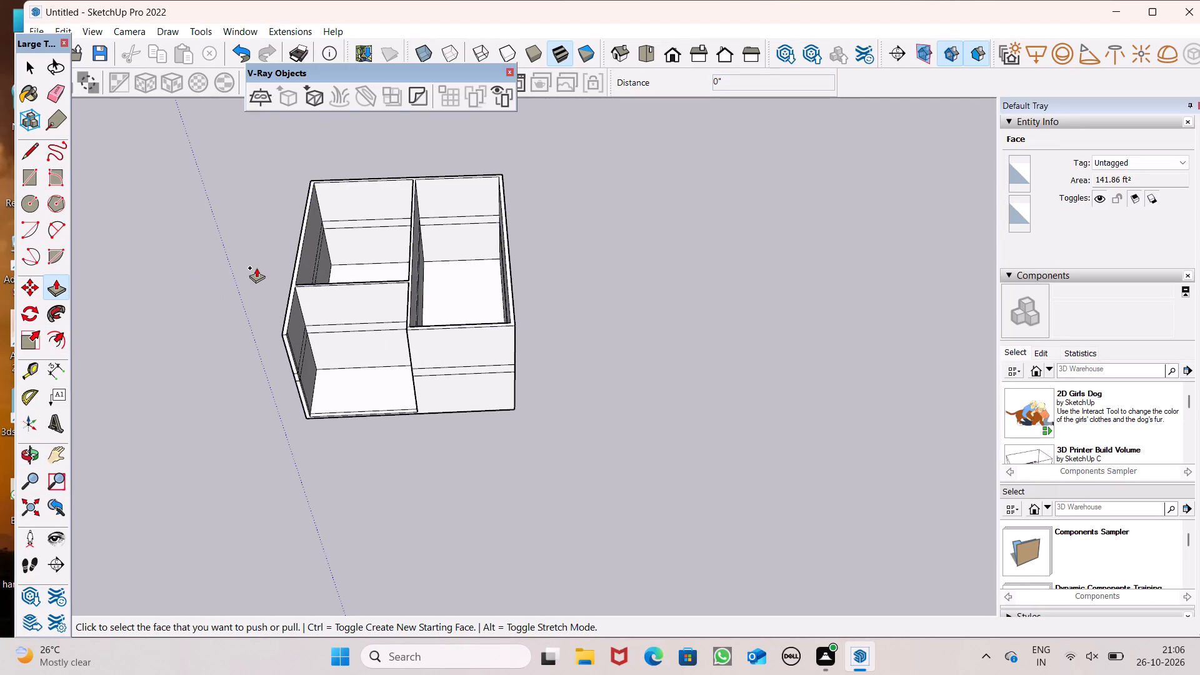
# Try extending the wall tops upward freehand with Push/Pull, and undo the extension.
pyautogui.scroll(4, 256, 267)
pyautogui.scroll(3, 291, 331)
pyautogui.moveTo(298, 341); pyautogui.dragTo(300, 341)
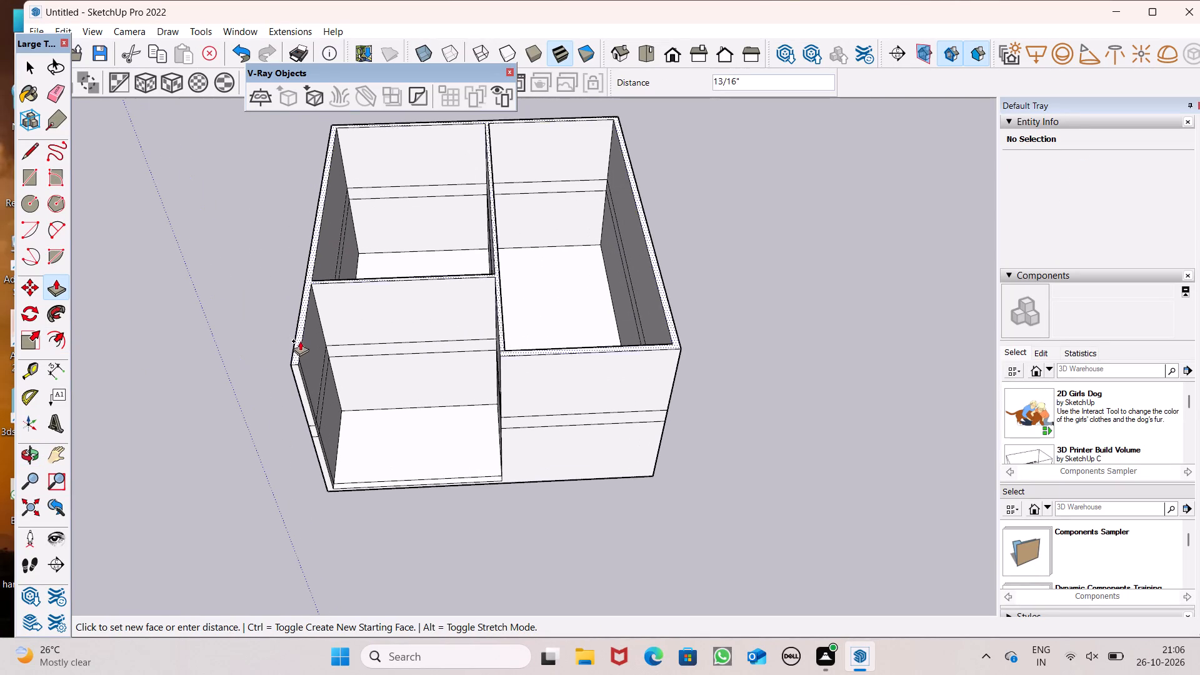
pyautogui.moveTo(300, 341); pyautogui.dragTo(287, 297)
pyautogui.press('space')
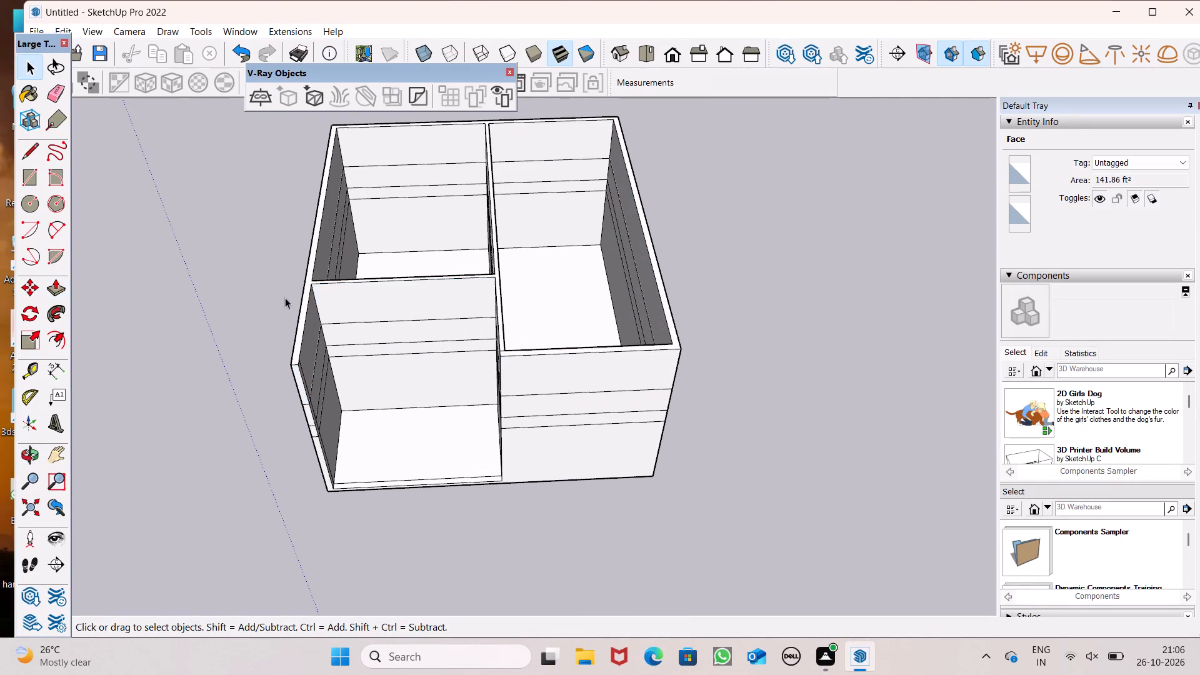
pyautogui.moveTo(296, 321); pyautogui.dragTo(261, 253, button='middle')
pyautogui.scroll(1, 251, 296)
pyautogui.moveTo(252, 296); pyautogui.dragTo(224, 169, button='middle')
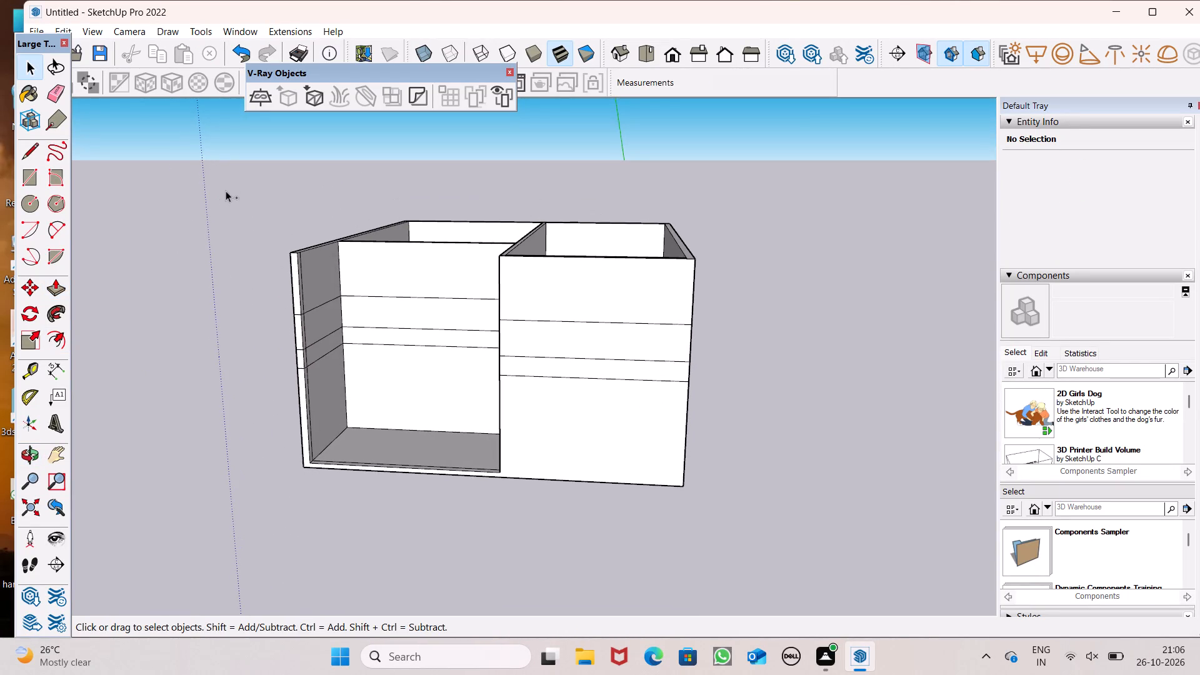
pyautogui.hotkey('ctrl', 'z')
# Extend the wall tops upward by 2' with Push/Pull, above the second 10' tier.
pyautogui.scroll(1, 248, 226)
pyautogui.moveTo(249, 226); pyautogui.dragTo(261, 236, button='middle')
pyautogui.click(51, 286)
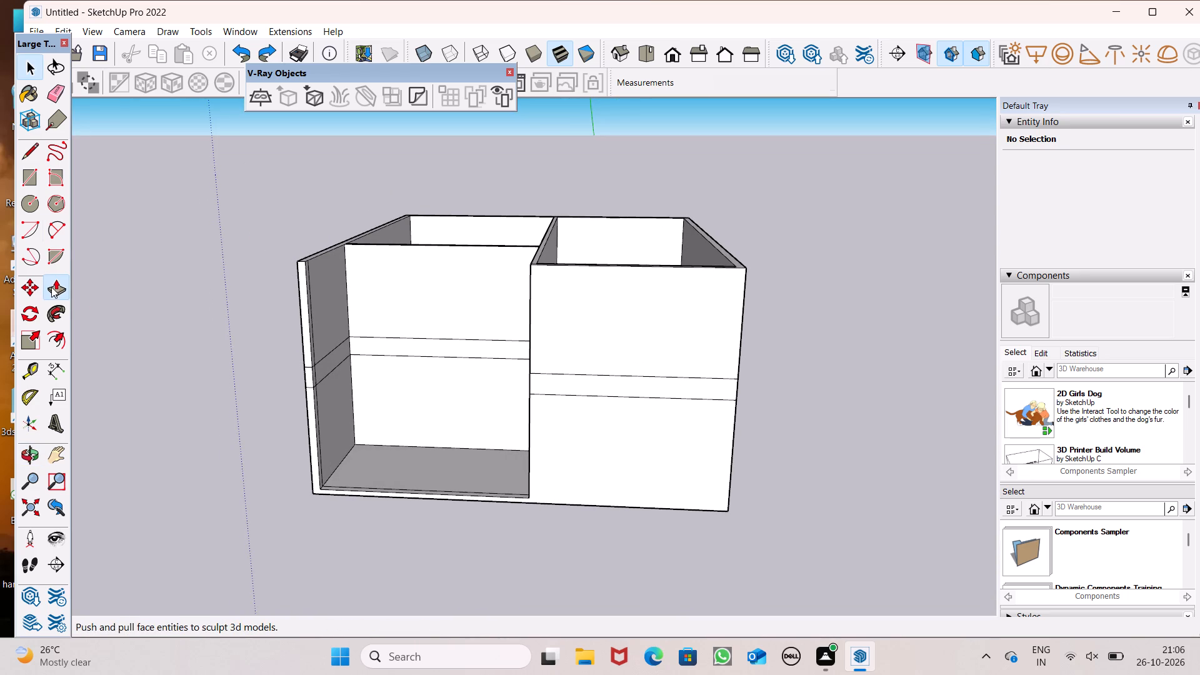
pyautogui.scroll(4, 243, 271)
pyautogui.moveTo(294, 267); pyautogui.dragTo(362, 379, button='middle')
pyautogui.scroll(3, 369, 362)
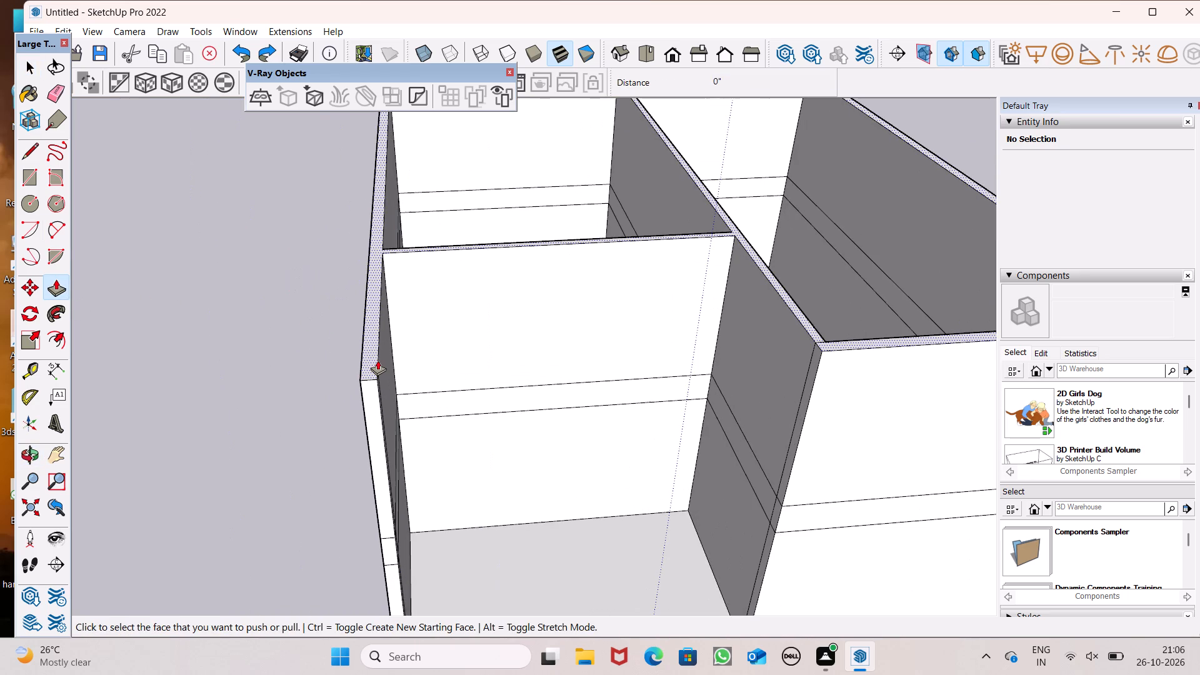
pyautogui.moveTo(376, 361); pyautogui.dragTo(360, 270)
pyautogui.write("2'")
pyautogui.press('Return')
# Extend the wall tops upward again with Push/Pull by about 1' 6", on top of the new 2' band.
pyautogui.scroll(-1, 334, 292)
pyautogui.moveTo(349, 344); pyautogui.dragTo(237, 211, button='middle')
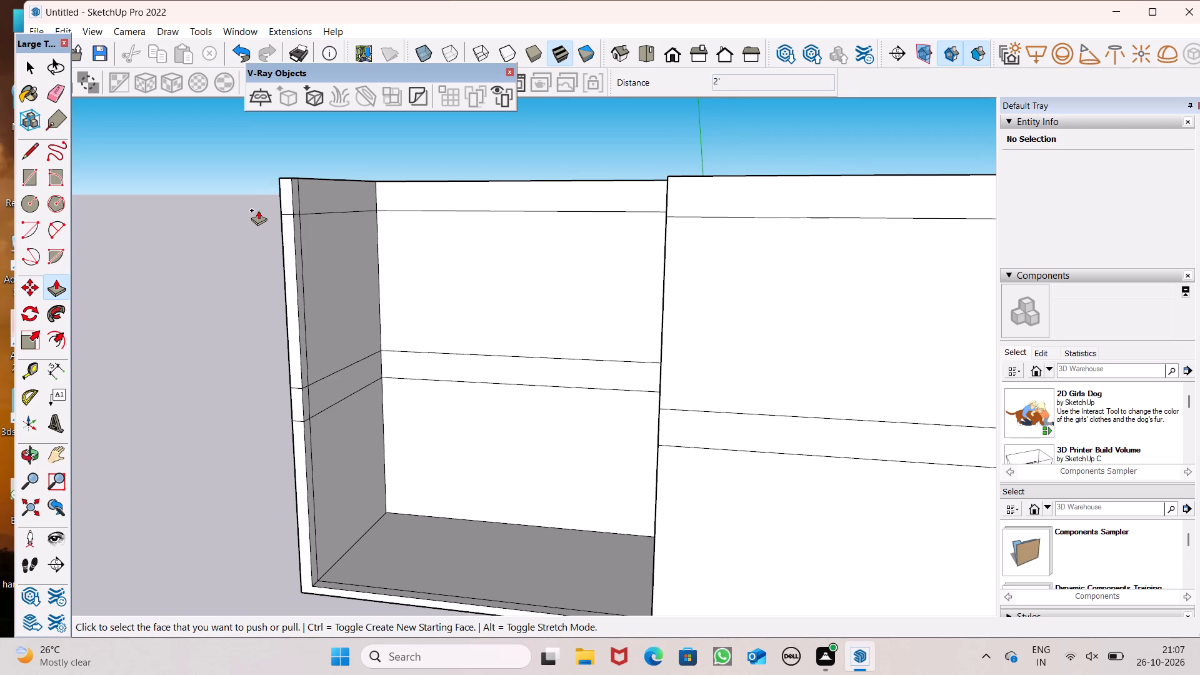
pyautogui.scroll(-1, 349, 189)
pyautogui.scroll(1, 345, 196)
pyautogui.moveTo(343, 198); pyautogui.dragTo(435, 246, button='middle')
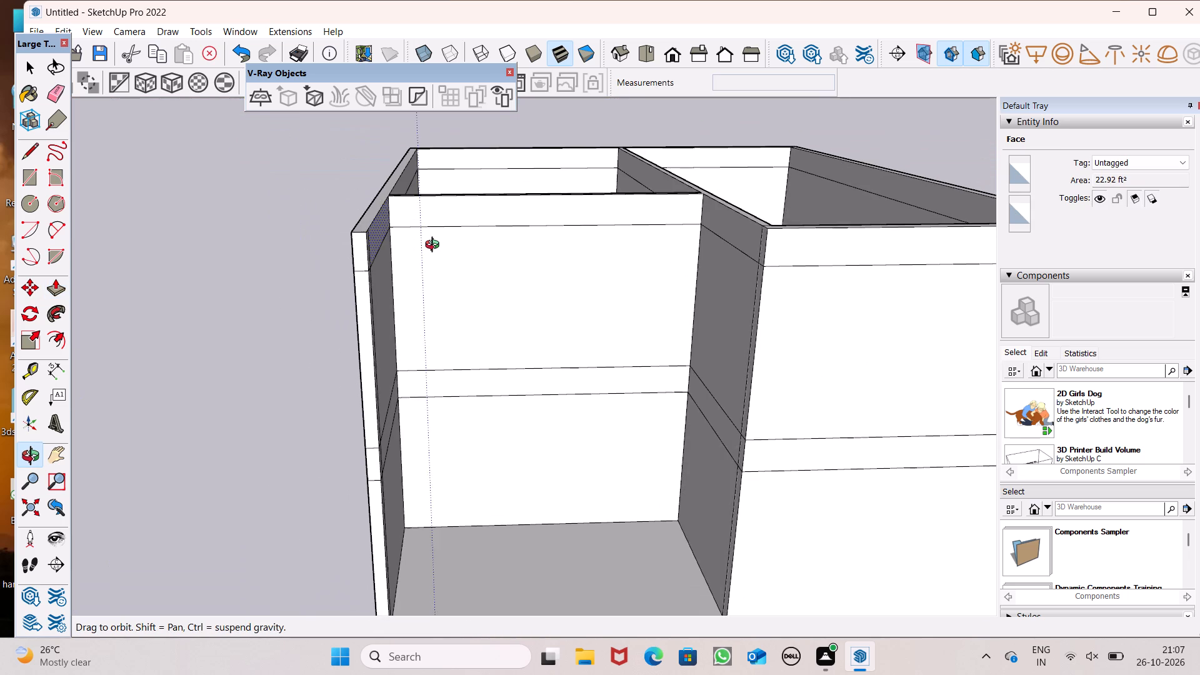
pyautogui.moveTo(435, 246); pyautogui.dragTo(440, 246, button='middle')
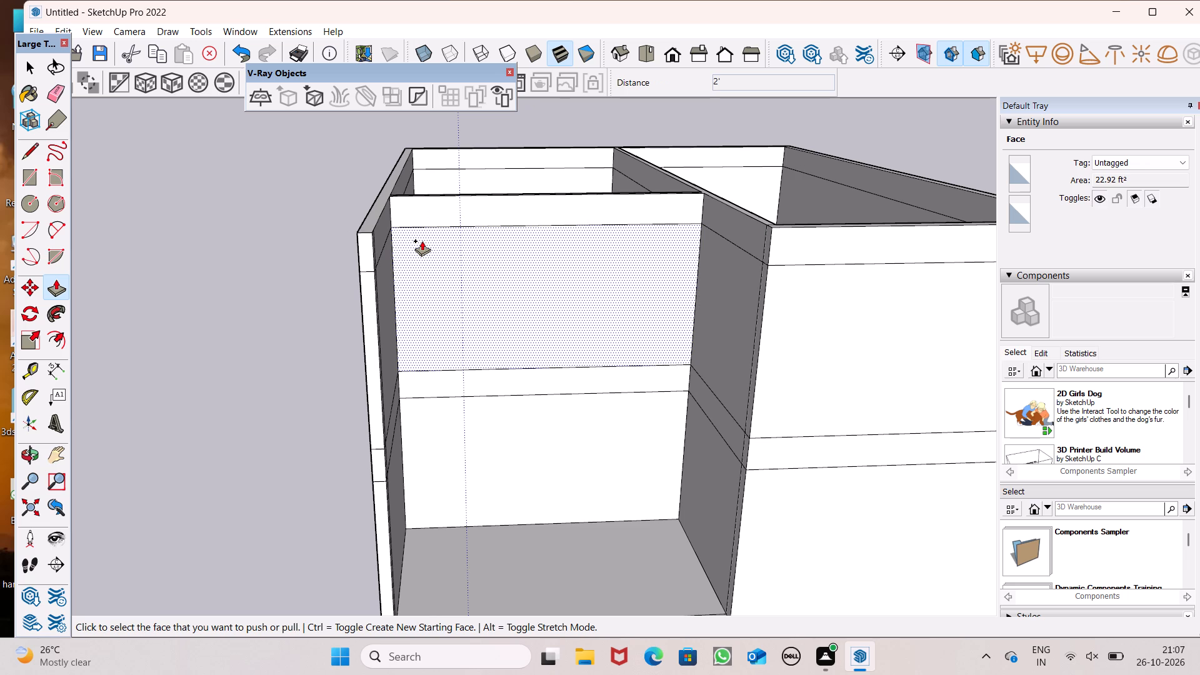
pyautogui.moveTo(429, 239); pyautogui.dragTo(363, 186, button='middle')
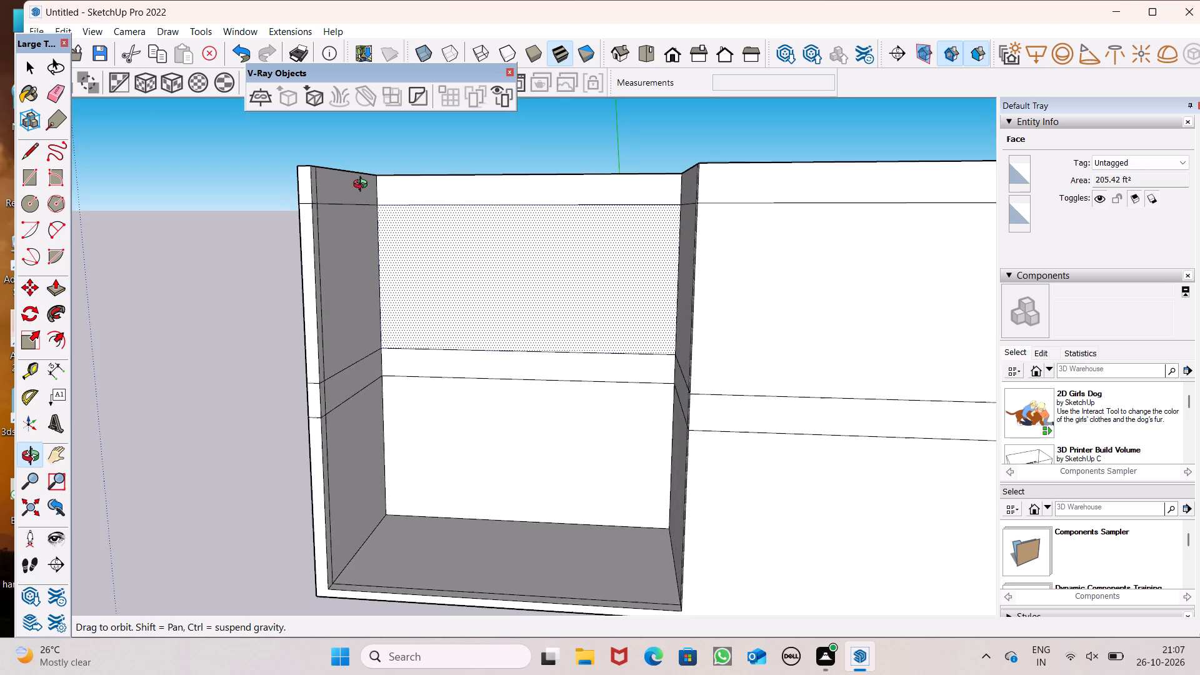
pyautogui.moveTo(363, 186); pyautogui.dragTo(381, 208, button='middle')
pyautogui.scroll(1, 381, 208)
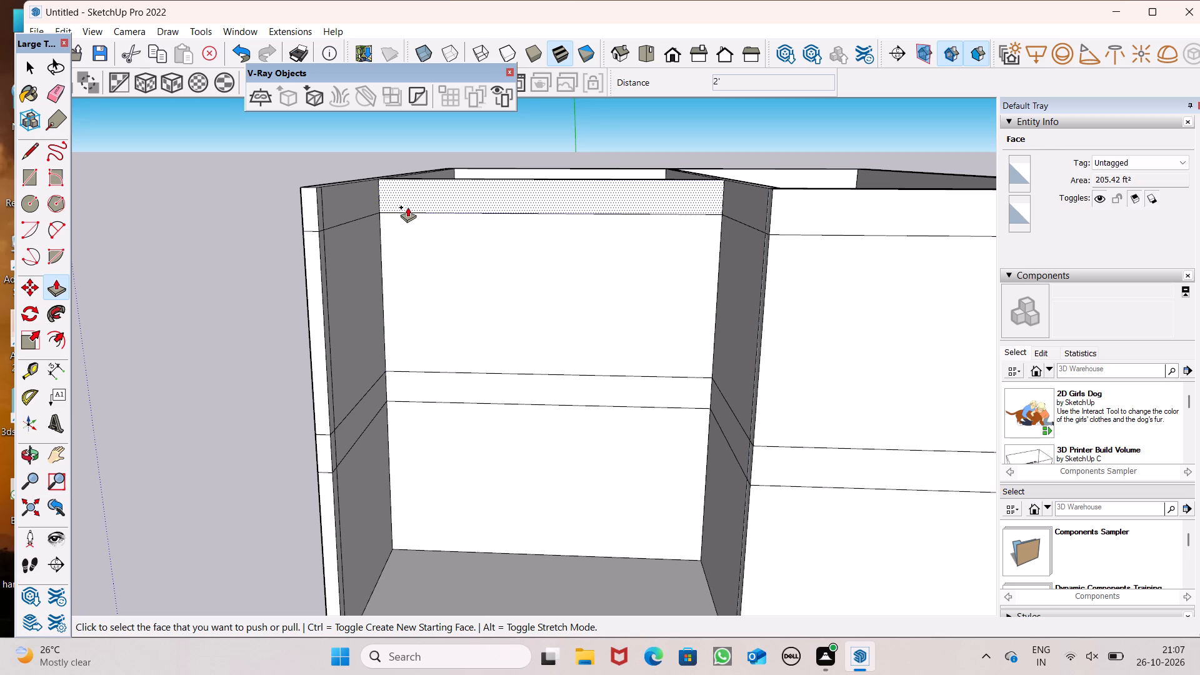
pyautogui.moveTo(332, 217); pyautogui.dragTo(392, 376, button='middle')
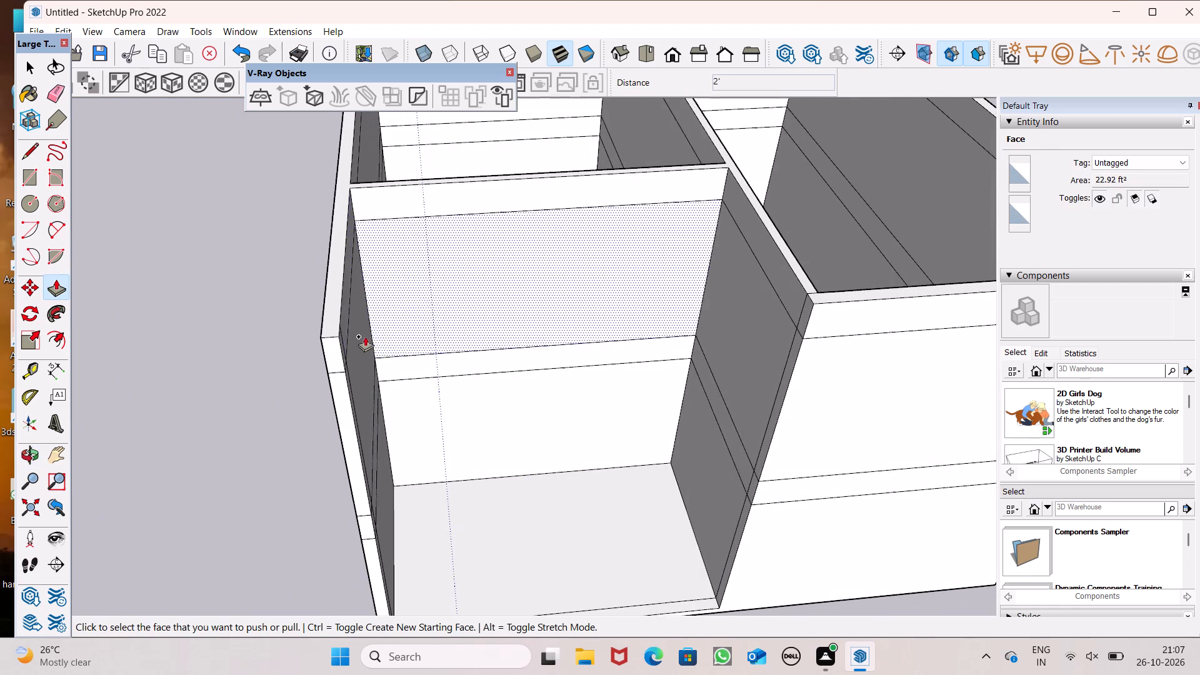
pyautogui.scroll(2, 359, 326)
pyautogui.moveTo(336, 319); pyautogui.dragTo(325, 284)
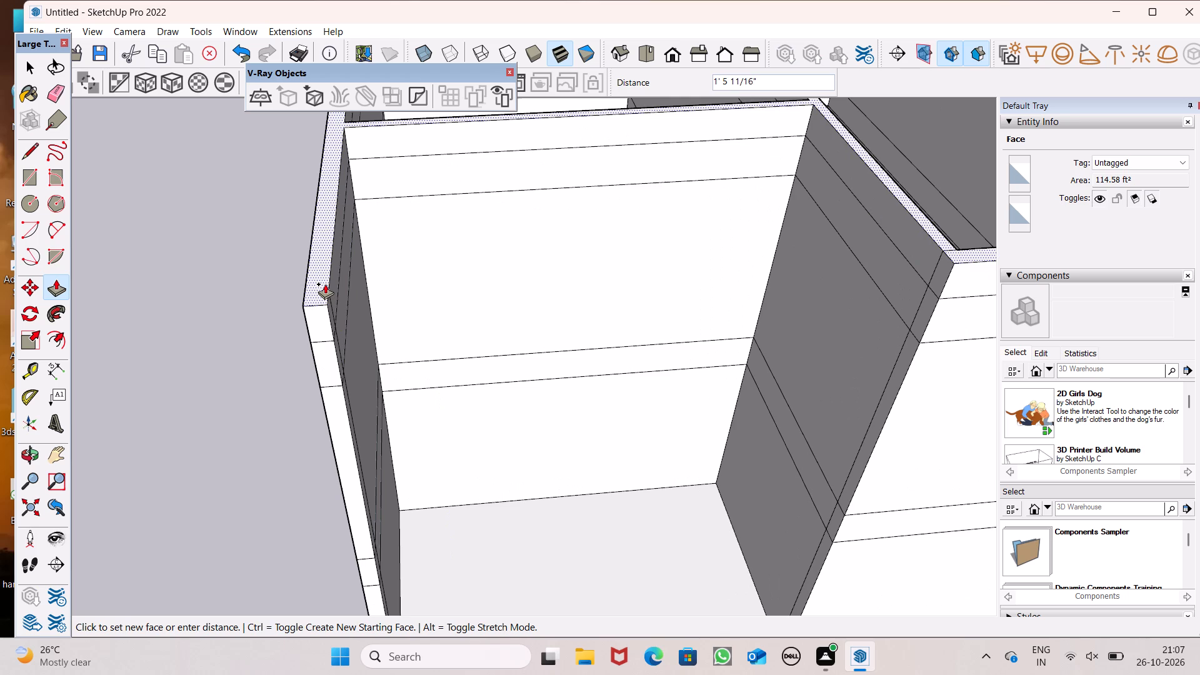
pyautogui.moveTo(325, 284); pyautogui.dragTo(320, 284)
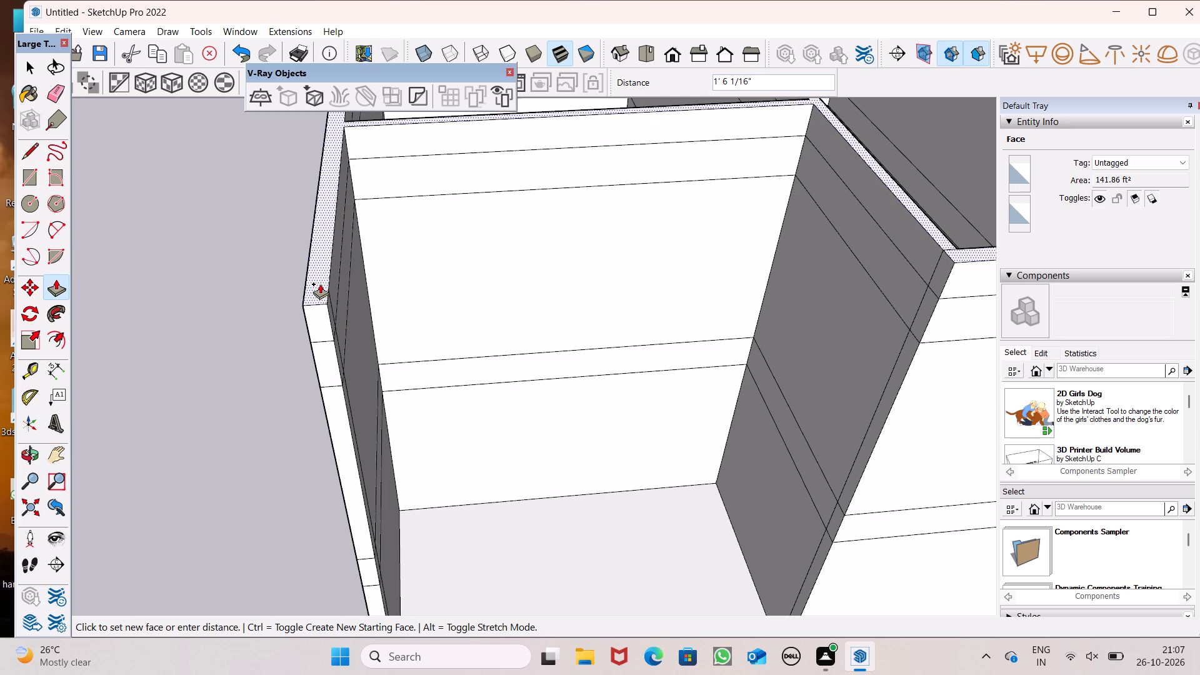
pyautogui.moveTo(320, 284); pyautogui.dragTo(326, 282)
pyautogui.press('1')
pyautogui.press("'")
pyautogui.press('Return')
# Extend the wall tops upward by 10' with Push/Pull, creating a third tier above the upper band.
pyautogui.scroll(-4, 382, 309)
pyautogui.moveTo(376, 311); pyautogui.dragTo(342, 140, button='middle')
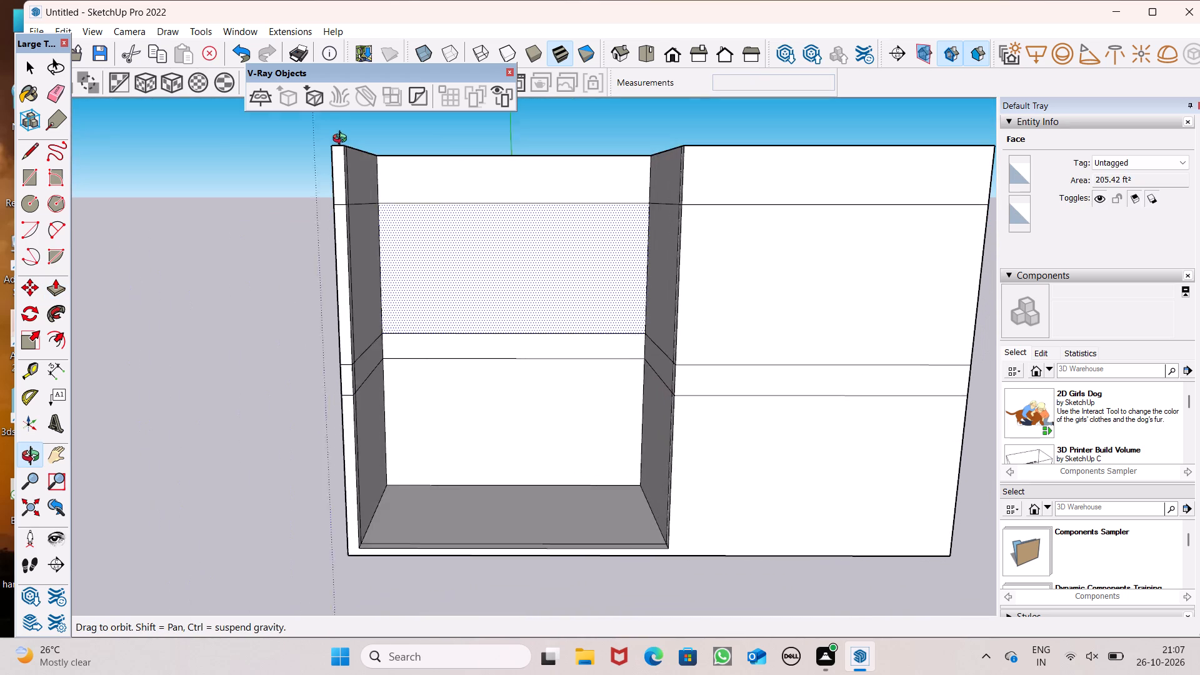
pyautogui.moveTo(342, 140); pyautogui.dragTo(345, 142, button='middle')
pyautogui.scroll(-4, 336, 201)
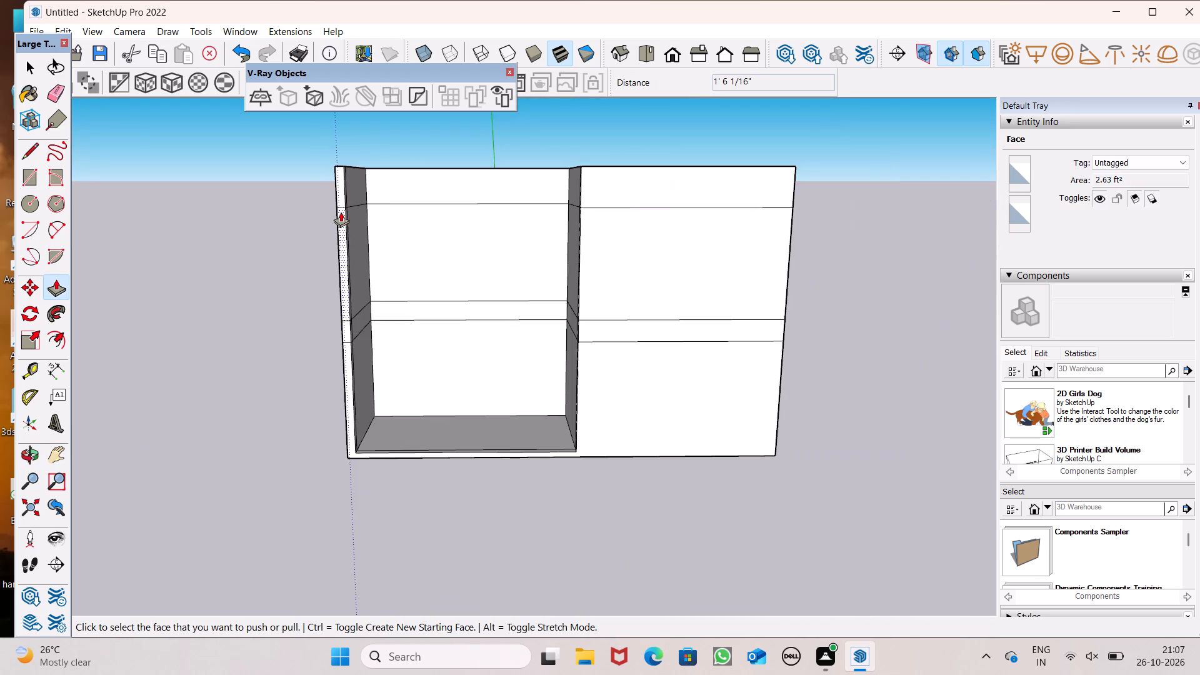
pyautogui.moveTo(337, 226); pyautogui.dragTo(340, 380, button='middle')
pyautogui.scroll(2, 334, 331)
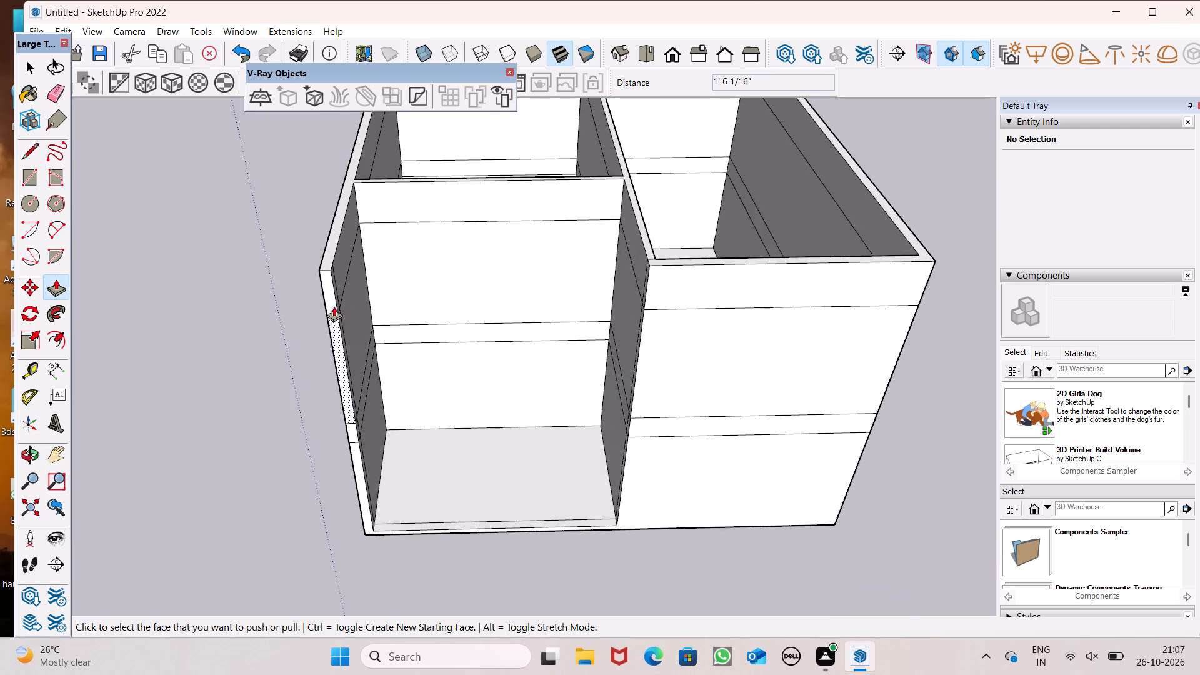
pyautogui.scroll(3, 334, 306)
pyautogui.scroll(-1, 337, 221)
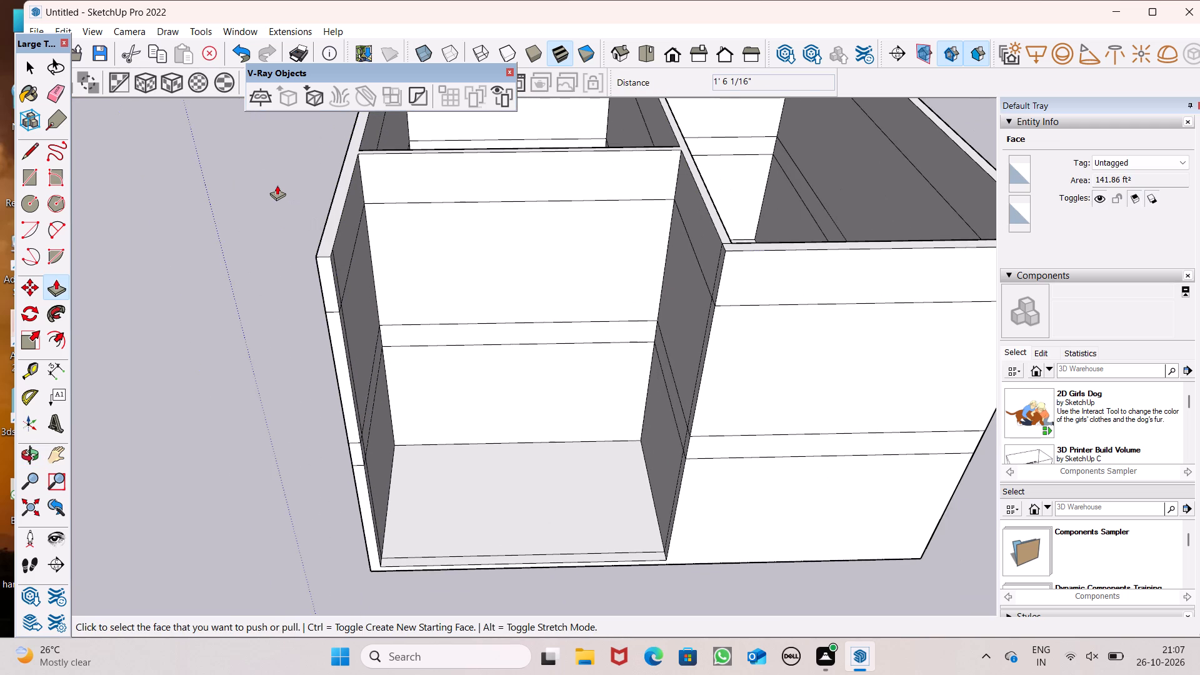
pyautogui.scroll(2, 277, 185)
pyautogui.scroll(-3, 324, 217)
pyautogui.moveTo(334, 246); pyautogui.dragTo(327, 201)
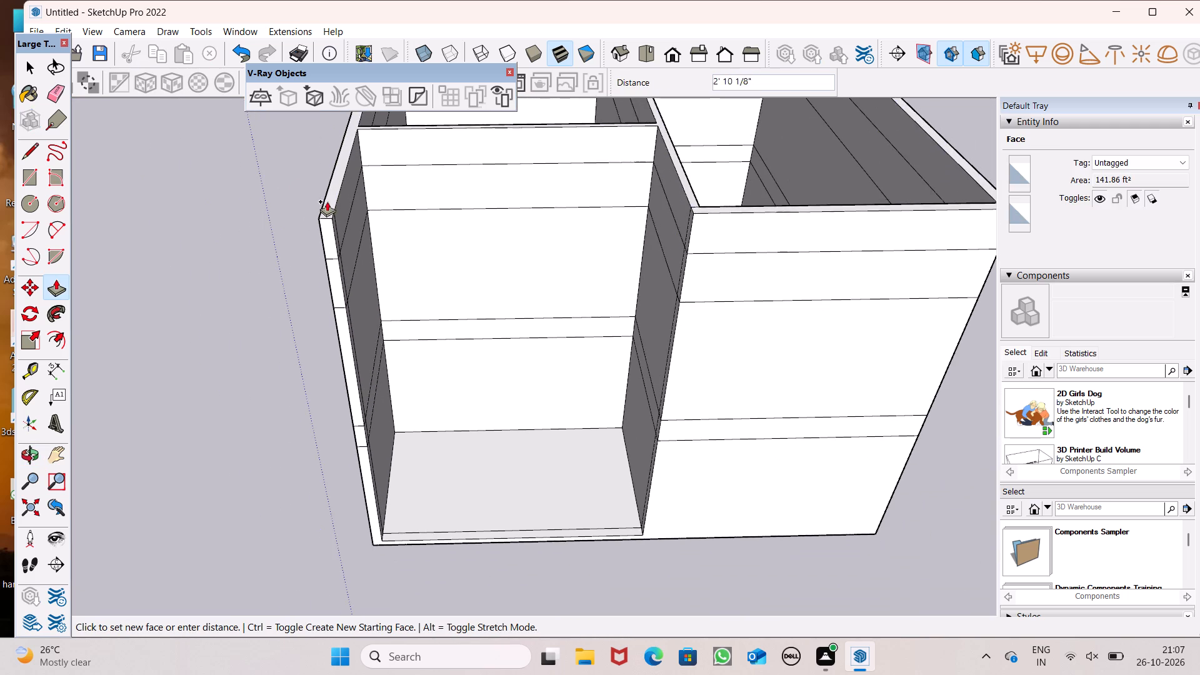
pyautogui.moveTo(327, 201); pyautogui.dragTo(315, 167)
pyautogui.write('10')
pyautogui.press("'")
pyautogui.press('Return')
# Extend the wall tops upward by 2' with Push/Pull, adding a band above the third 10' tier.
pyautogui.scroll(-7, 315, 183)
pyautogui.moveTo(332, 249); pyautogui.dragTo(304, 137, button='middle')
pyautogui.scroll(-6, 324, 241)
pyautogui.moveTo(381, 287); pyautogui.dragTo(449, 185, button='middle')
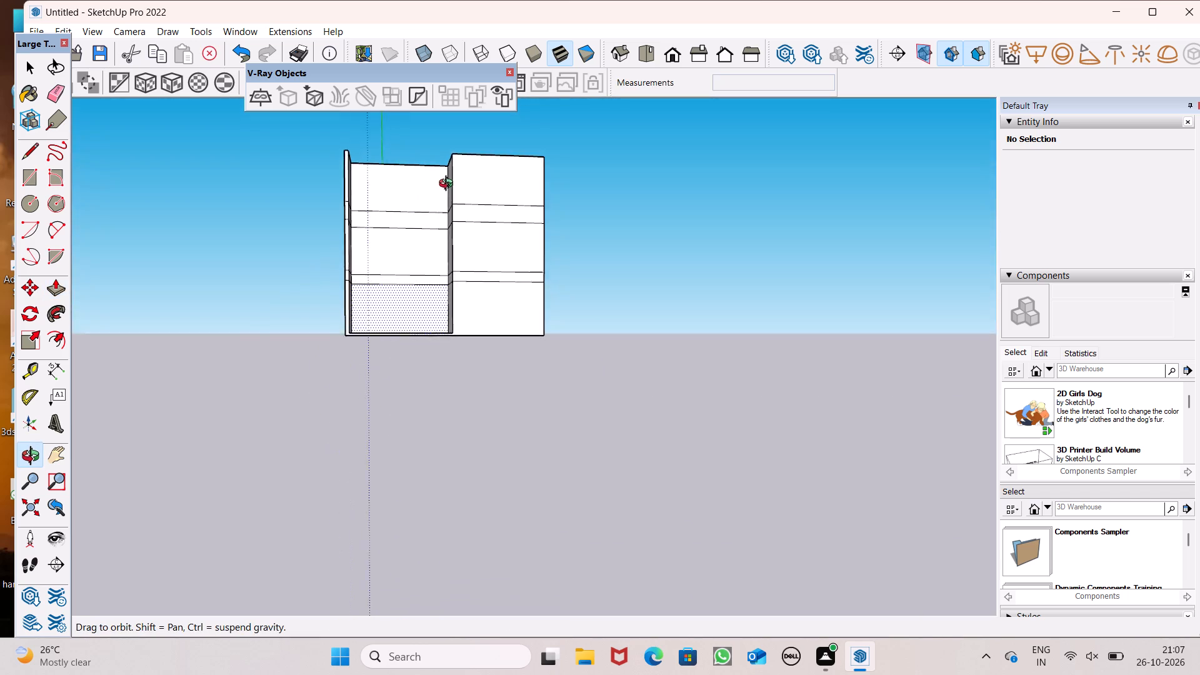
pyautogui.moveTo(449, 185); pyautogui.dragTo(438, 242, button='middle')
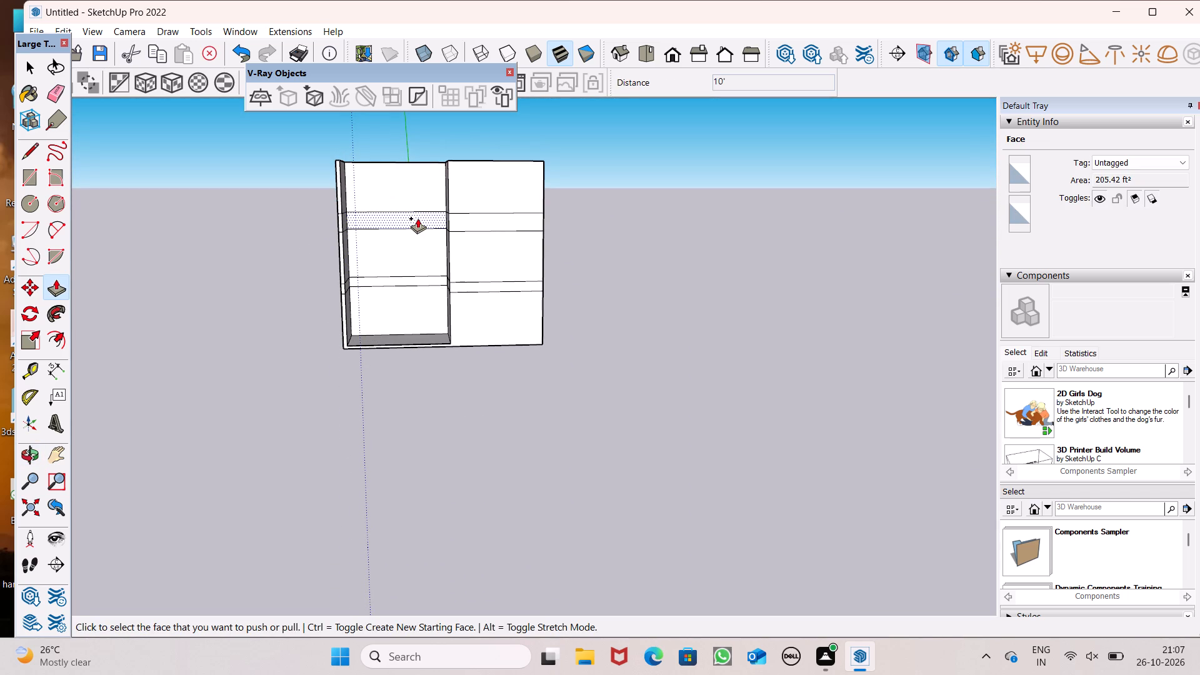
pyautogui.moveTo(417, 206); pyautogui.dragTo(416, 386, button='middle')
pyautogui.scroll(6, 321, 163)
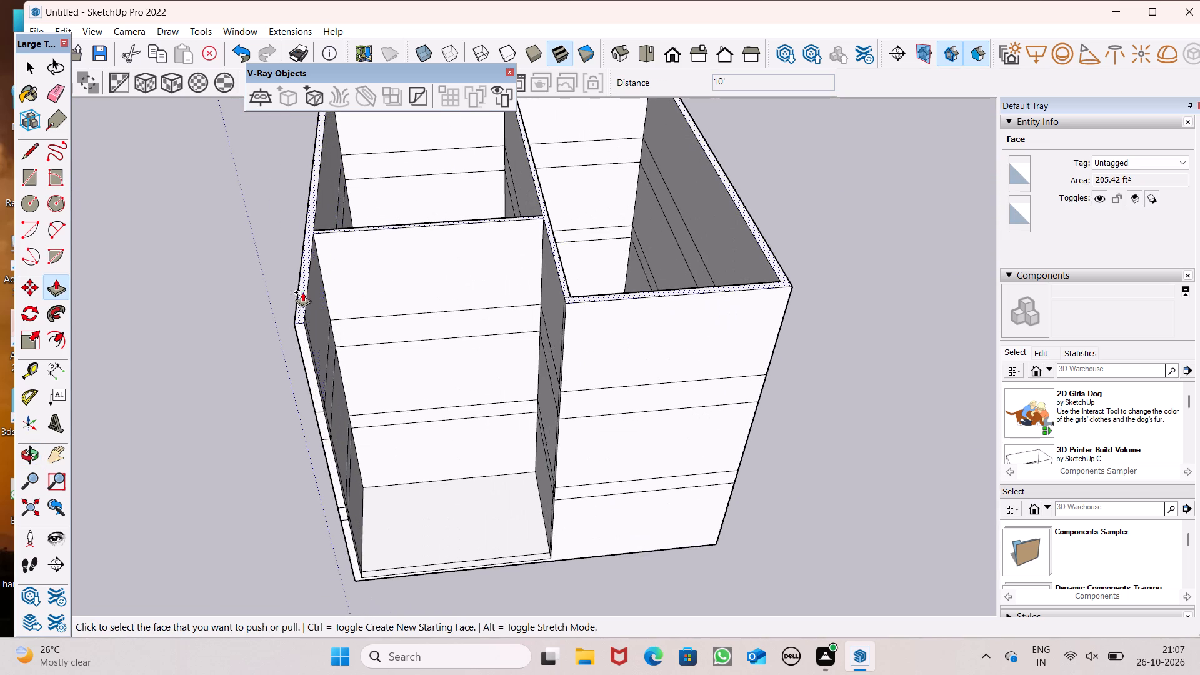
pyautogui.moveTo(300, 295); pyautogui.dragTo(294, 237)
pyautogui.press('2')
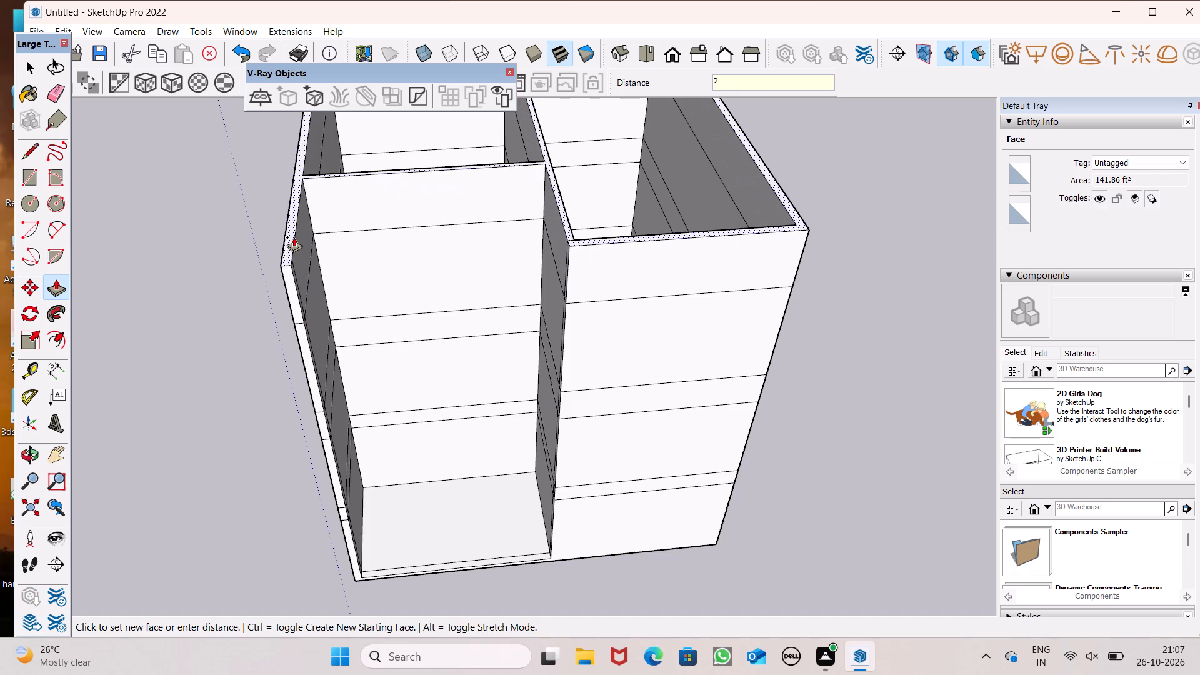
pyautogui.moveTo(294, 237); pyautogui.dragTo(294, 236)
pyautogui.press("'")
pyautogui.press('Return')
pyautogui.scroll(-3, 294, 236)
pyautogui.moveTo(357, 288); pyautogui.dragTo(307, 97, button='middle')
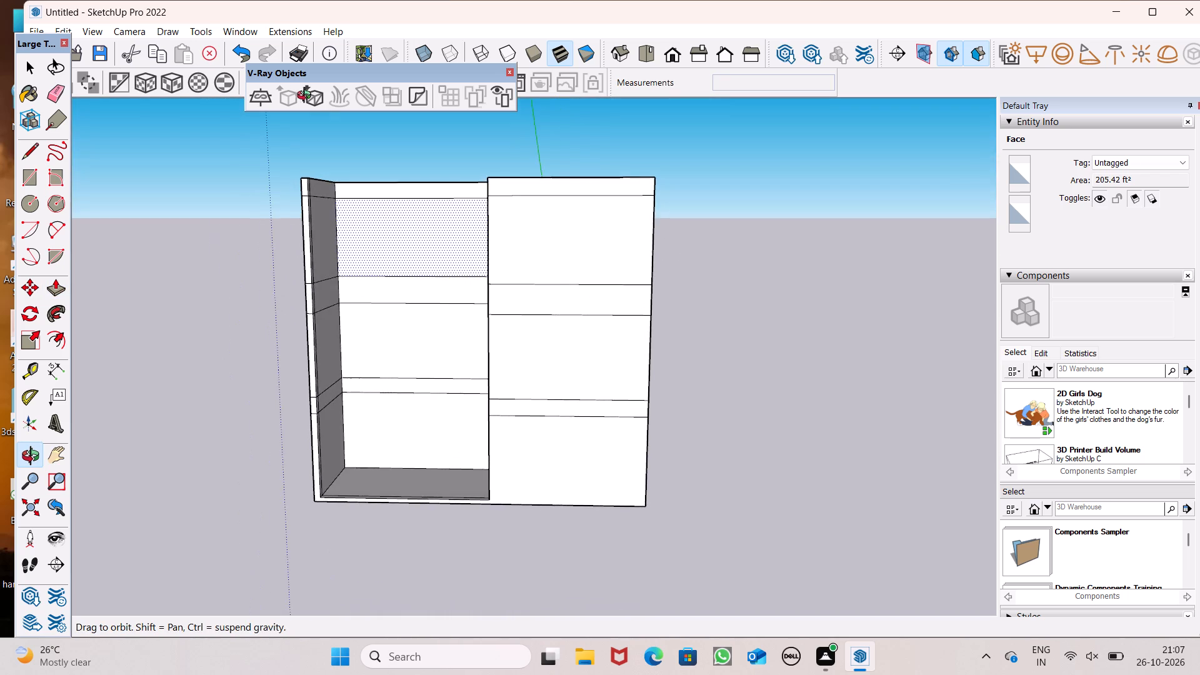
pyautogui.moveTo(307, 97); pyautogui.dragTo(326, 129, button='middle')
pyautogui.press('space')
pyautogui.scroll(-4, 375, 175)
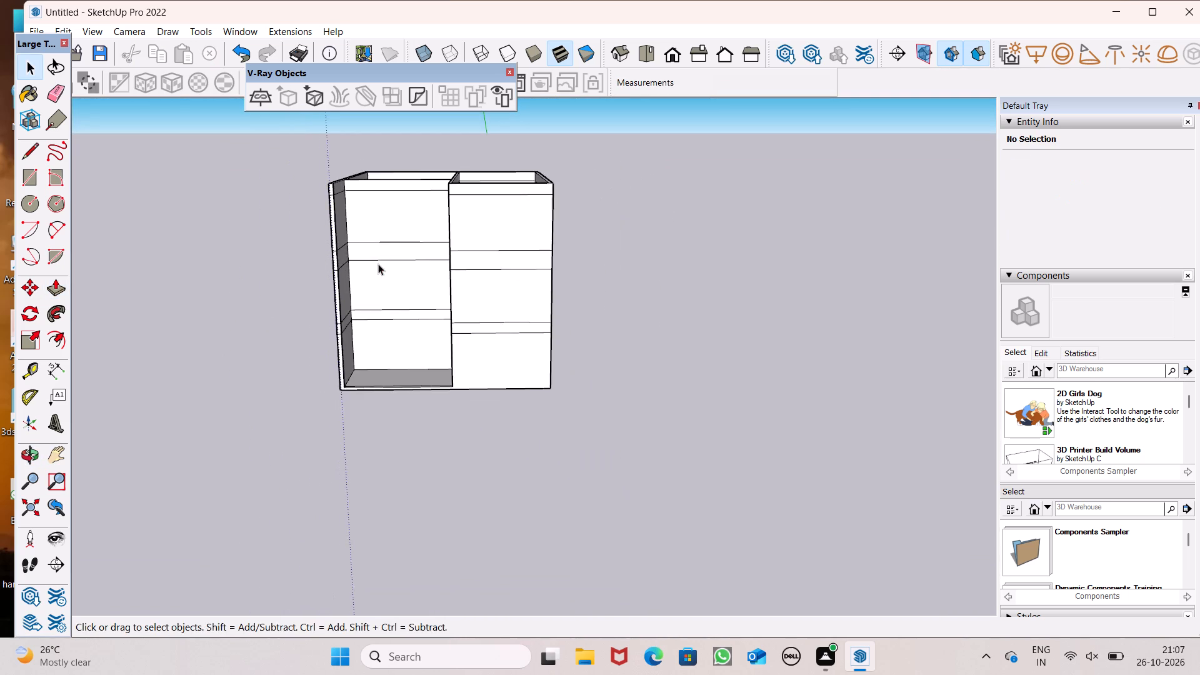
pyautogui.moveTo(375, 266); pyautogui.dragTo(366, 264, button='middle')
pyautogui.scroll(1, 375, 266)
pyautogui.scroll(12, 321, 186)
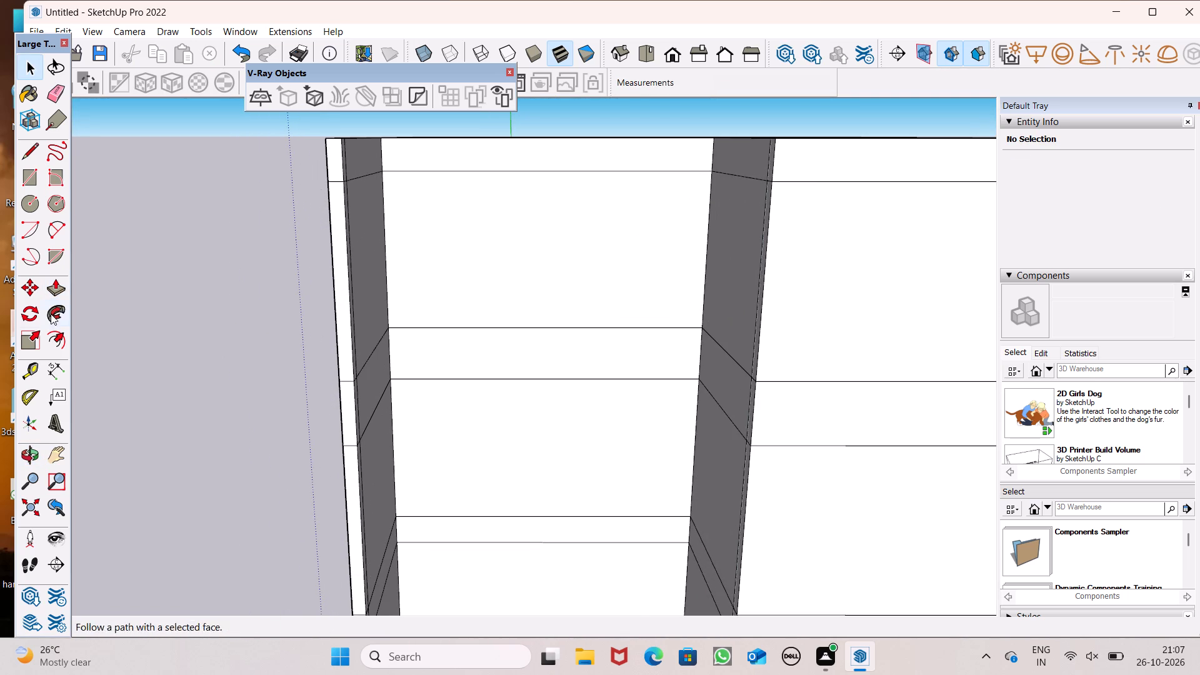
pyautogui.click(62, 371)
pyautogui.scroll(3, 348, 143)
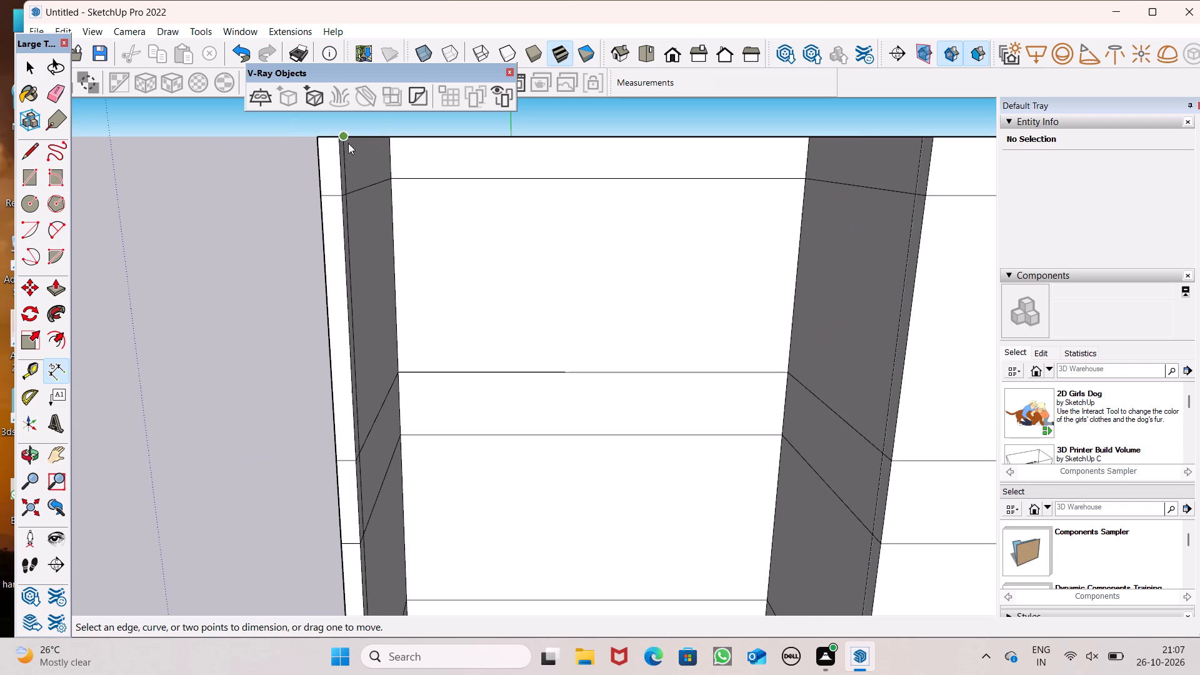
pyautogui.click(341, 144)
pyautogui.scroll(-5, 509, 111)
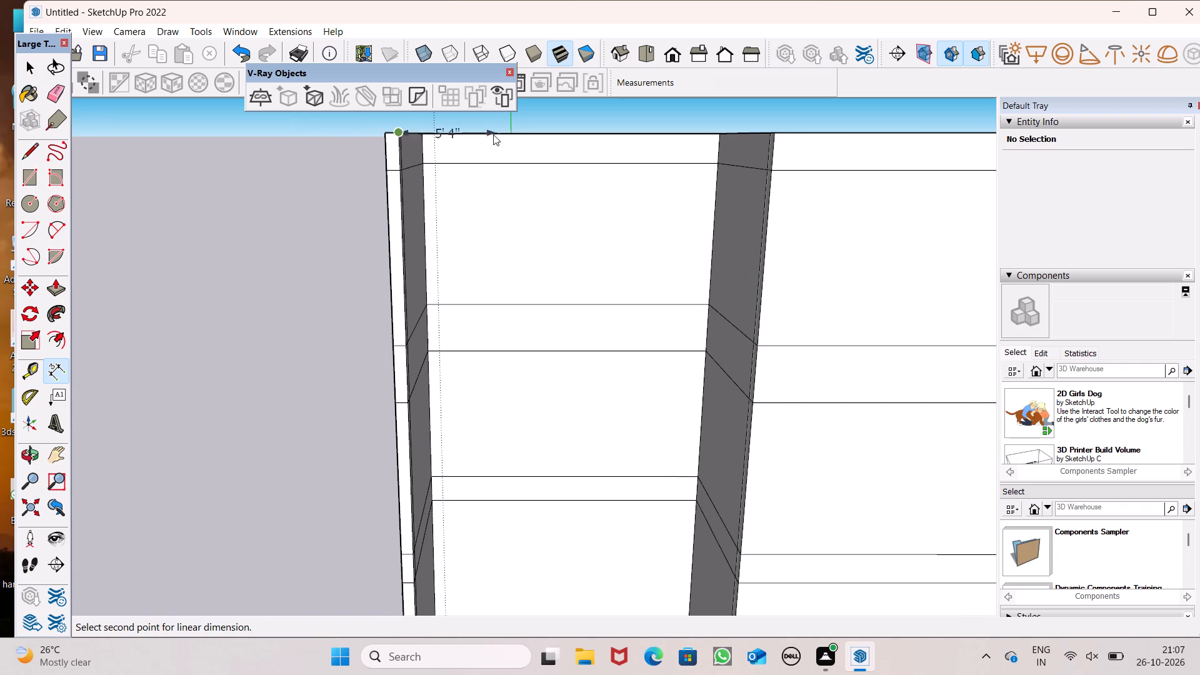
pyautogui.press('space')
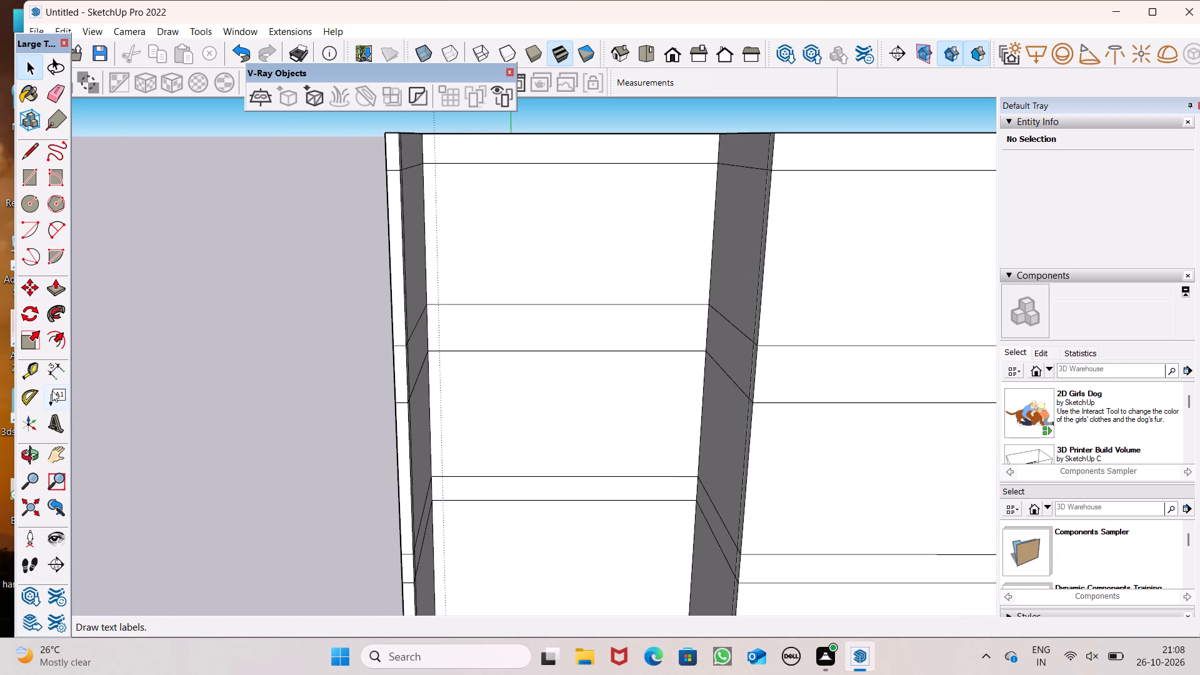
# Measure the height of the band between the second and third tiers at the left wall's front end.
pyautogui.click(56, 382)
pyautogui.scroll(-6, 365, 199)
pyautogui.scroll(7, 406, 262)
pyautogui.scroll(6, 328, 342)
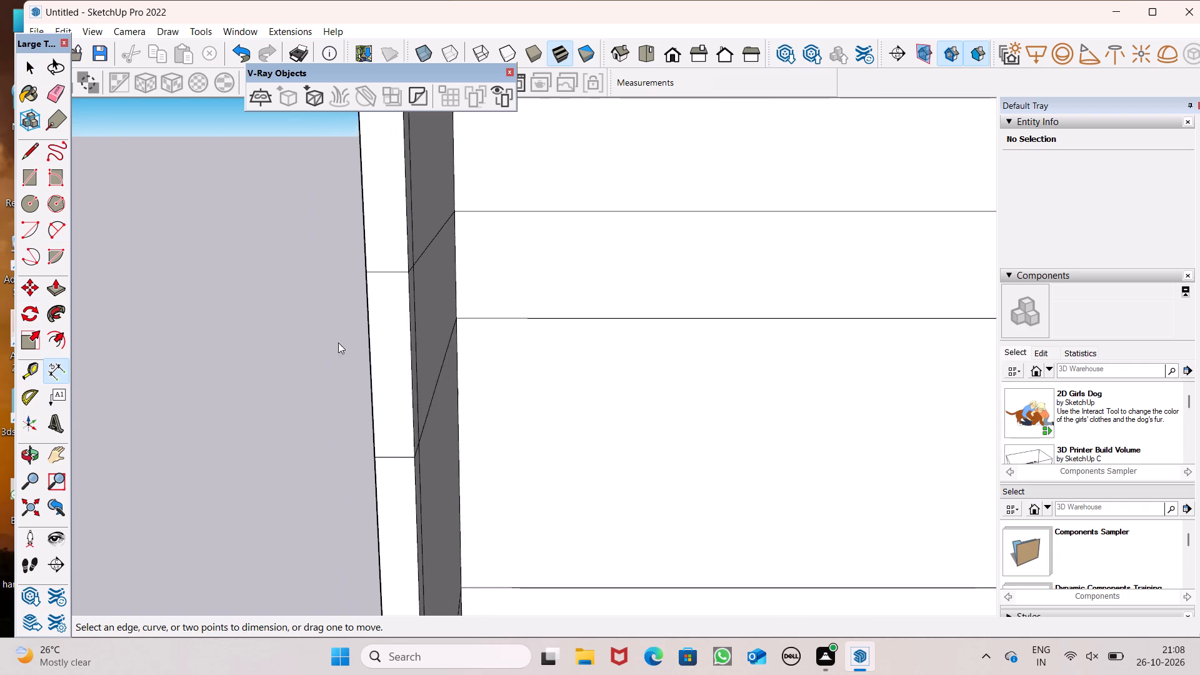
pyautogui.click(427, 254)
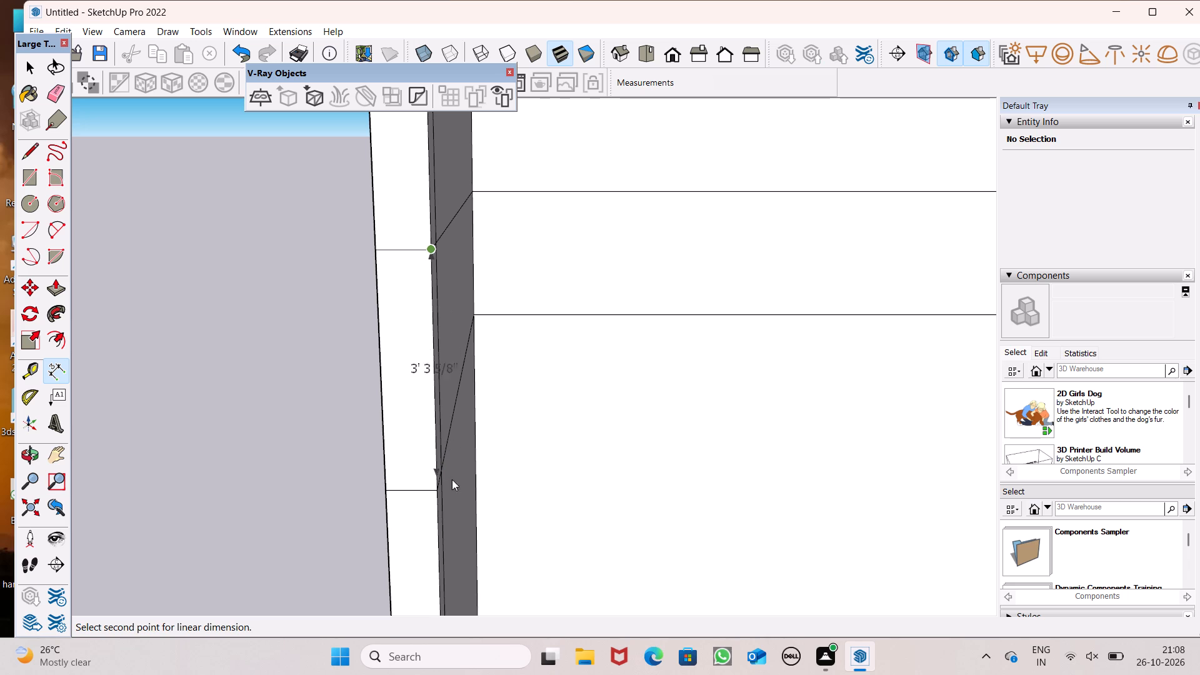
pyautogui.click(438, 482)
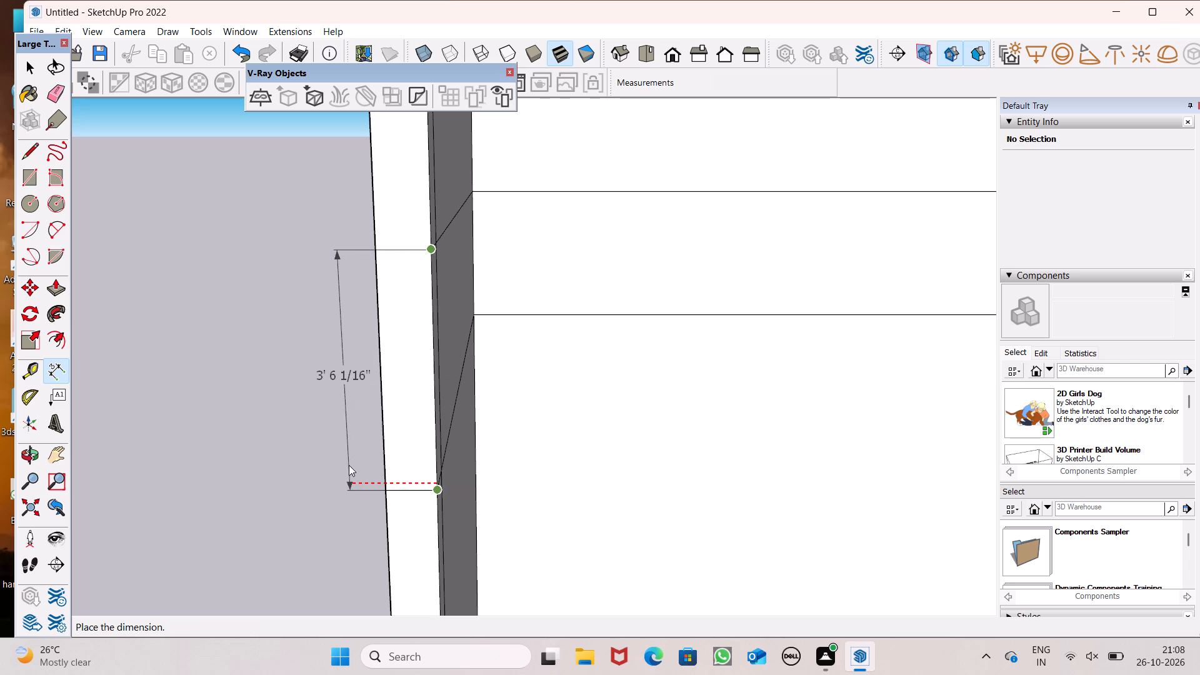
pyautogui.press('space')
# Measure the height of the band between the first and second tiers at the left wall's front end.
pyautogui.scroll(-12, 368, 377)
pyautogui.moveTo(404, 397); pyautogui.dragTo(406, 386, button='middle')
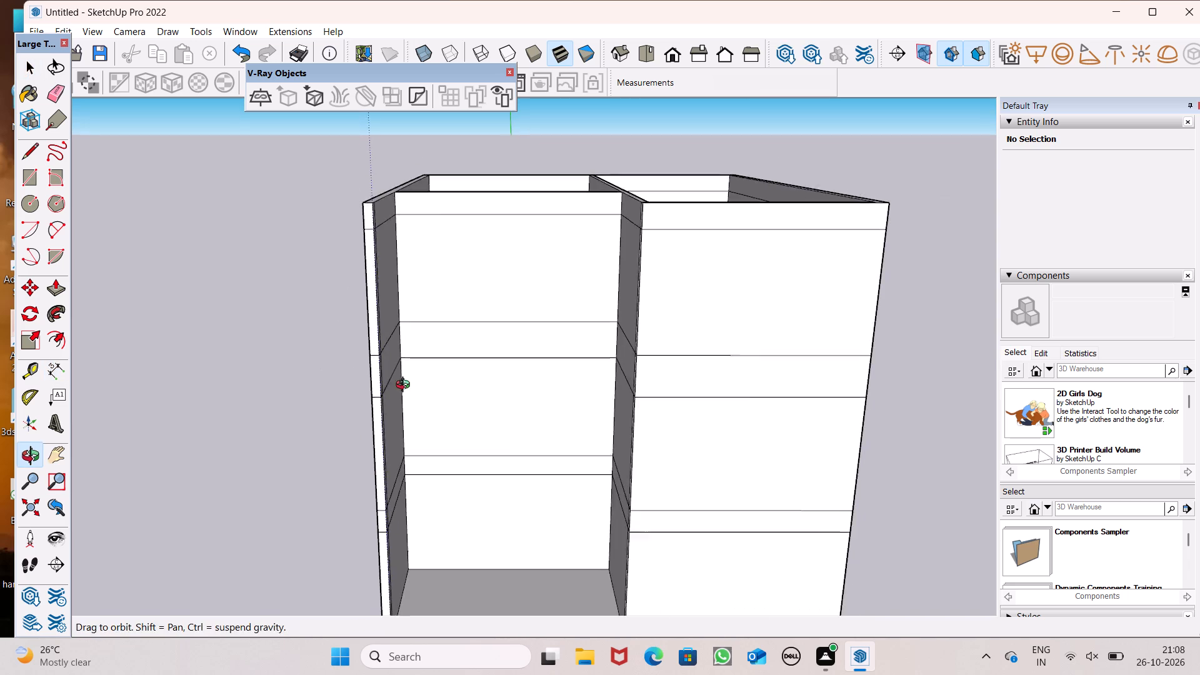
pyautogui.moveTo(406, 386); pyautogui.dragTo(407, 308, button='middle')
pyautogui.scroll(-2, 335, 440)
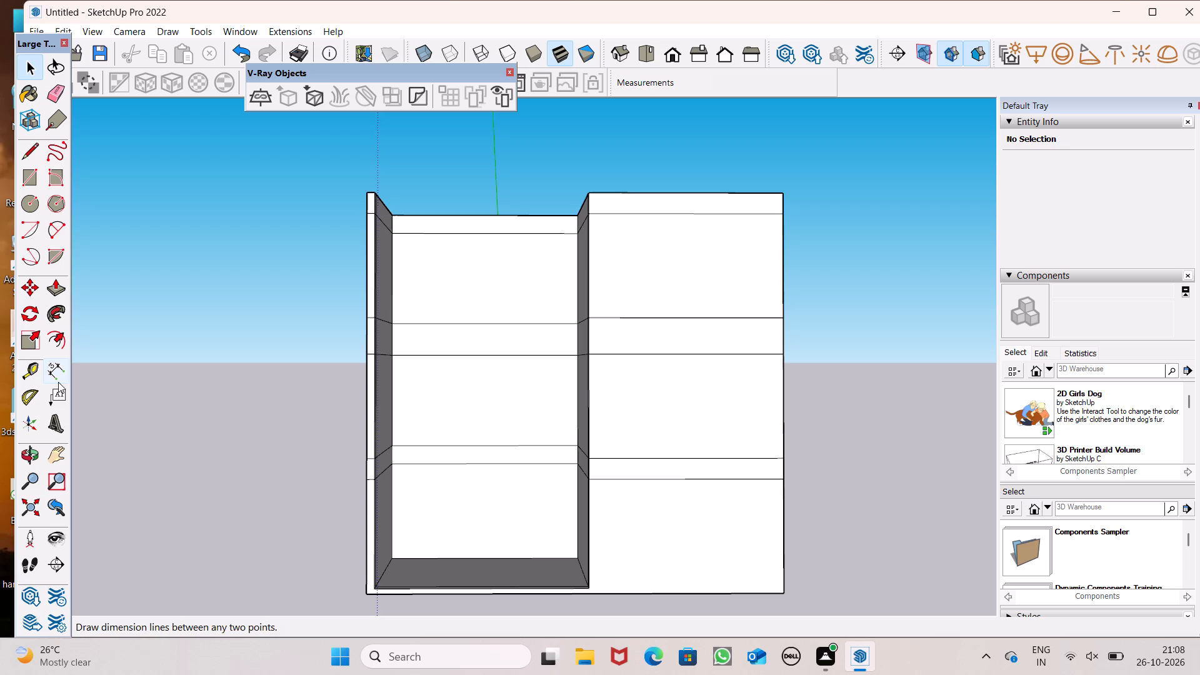
pyautogui.click(58, 382)
pyautogui.scroll(7, 175, 473)
pyautogui.scroll(4, 467, 474)
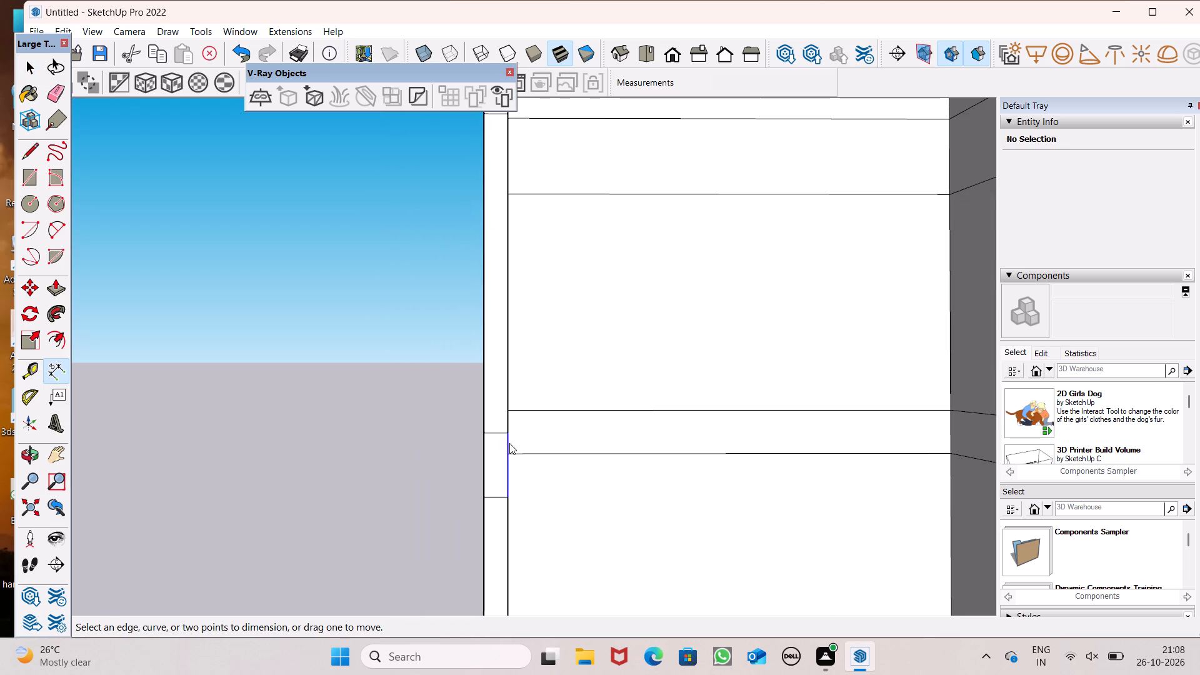
pyautogui.click(509, 436)
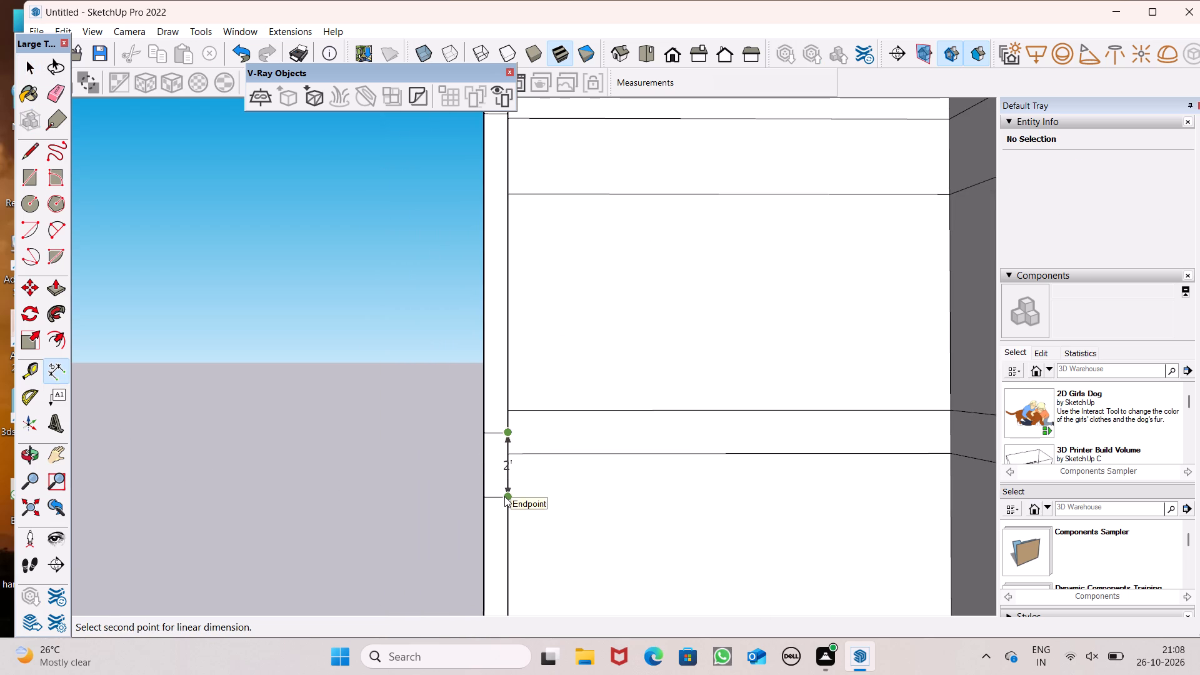
pyautogui.press('space')
# Undo the topmost 2' band, the third 10' tier and both extensions forming the band above the second tier.
pyautogui.scroll(-4, 486, 467)
pyautogui.hotkey('ctrl', 'z')
pyautogui.scroll(-9, 521, 446)
pyautogui.hotkey('ctrl', 'z')
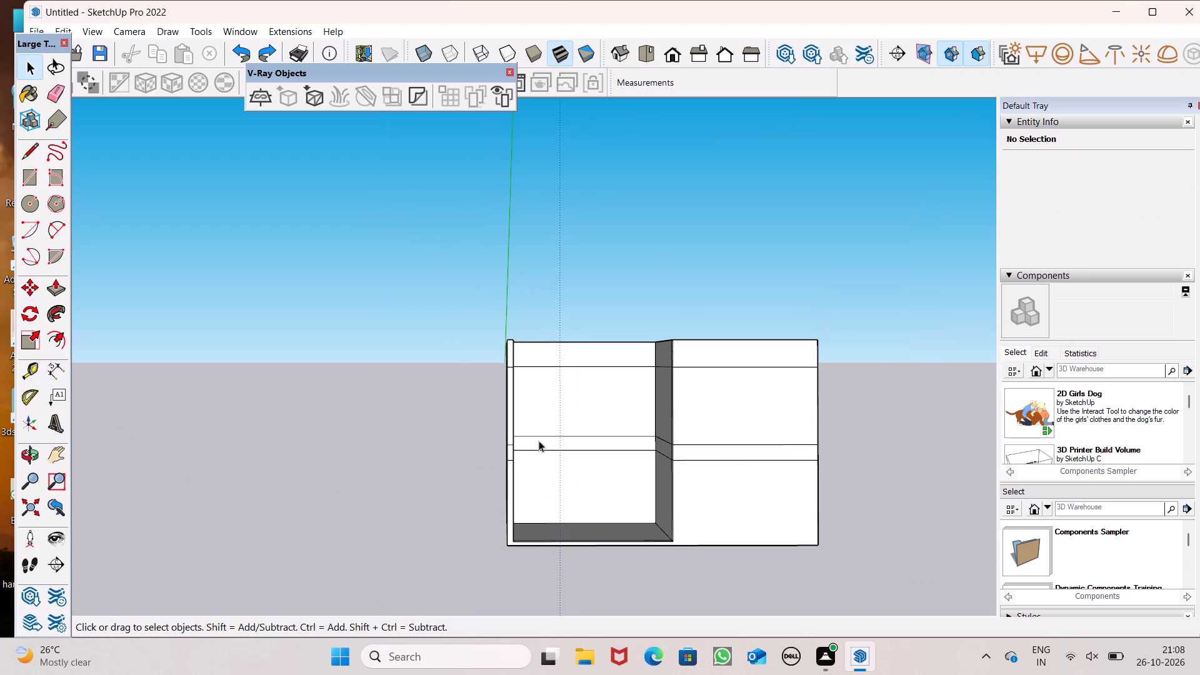
pyautogui.hotkey('ctrl', 'z')
pyautogui.keyDown('ctrl'); pyautogui.moveTo(529, 425); pyautogui.dragTo(492, 528, button='middle'); pyautogui.keyUp('ctrl')
pyautogui.hotkey('ctrl', 'z')
pyautogui.keyDown('ctrl'); pyautogui.scroll(4, 502, 398); pyautogui.keyUp('ctrl')
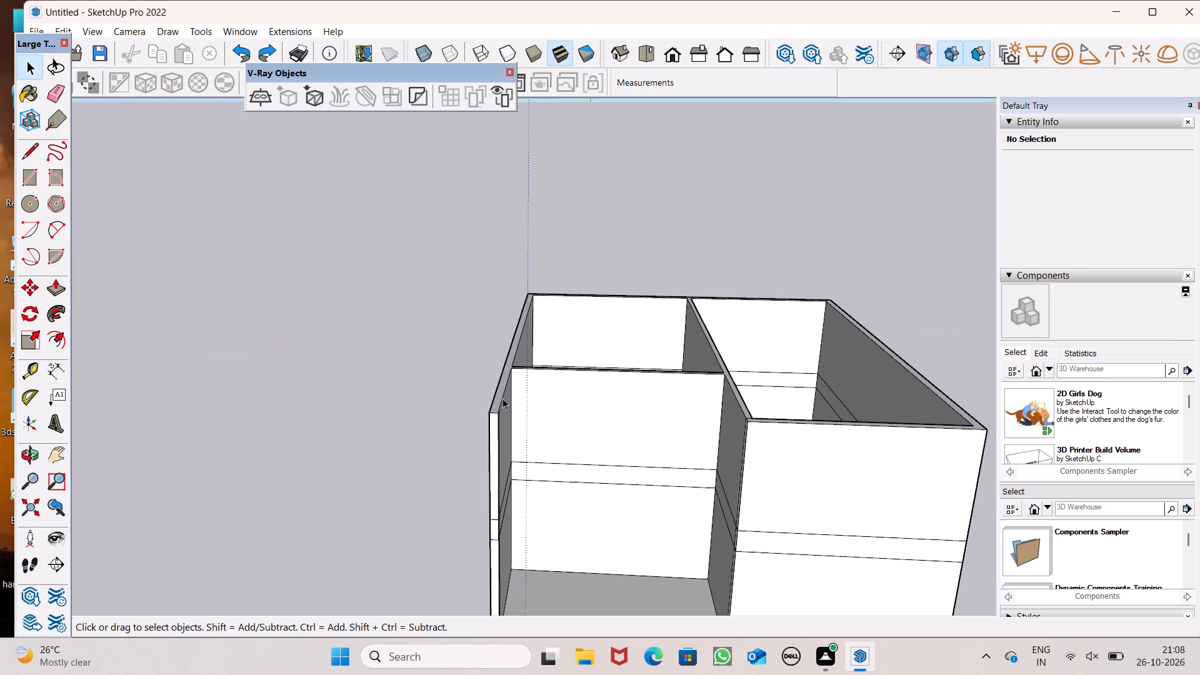
# Extend the wall tops upward by 3' with Push/Pull, creating a band above the second tier.
pyautogui.click(61, 291)
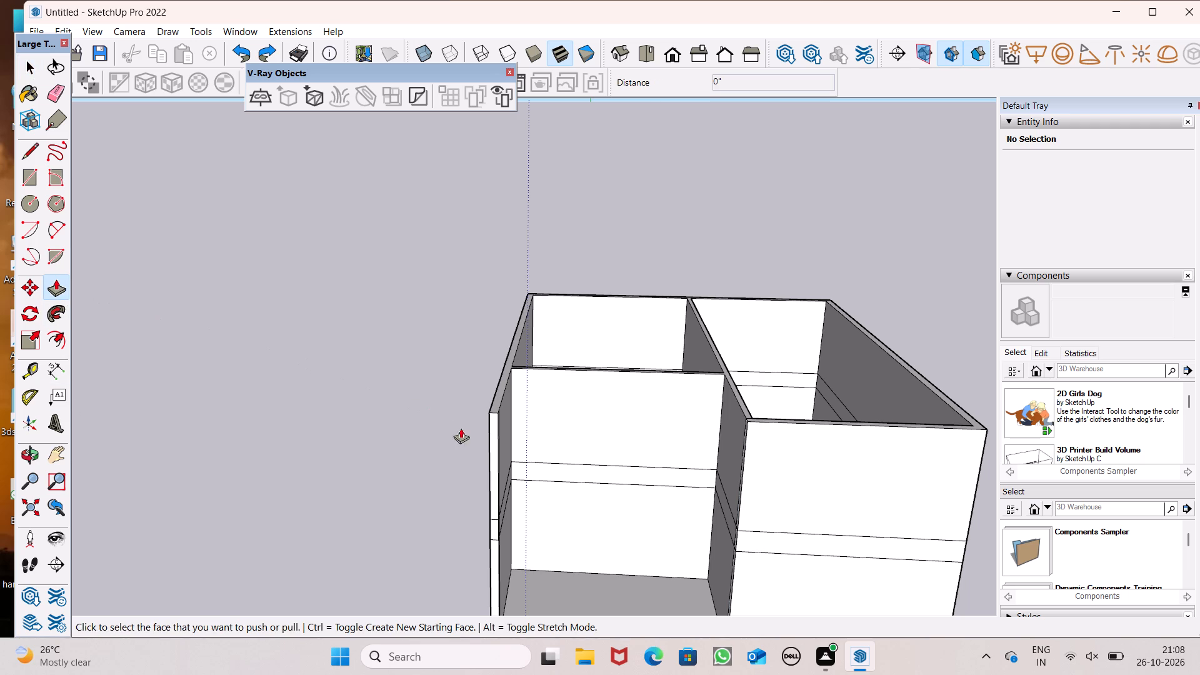
pyautogui.scroll(3, 505, 439)
pyautogui.moveTo(496, 386); pyautogui.dragTo(493, 353)
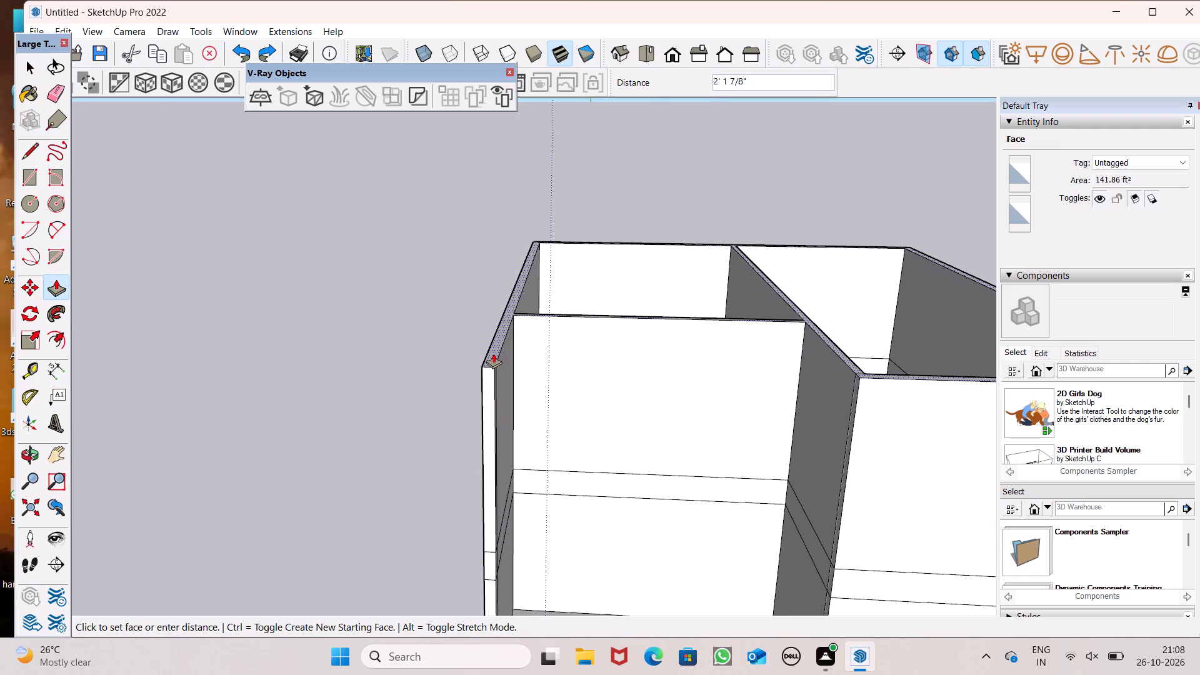
pyautogui.moveTo(493, 353); pyautogui.dragTo(492, 334)
pyautogui.write("3'")
pyautogui.press('Return')
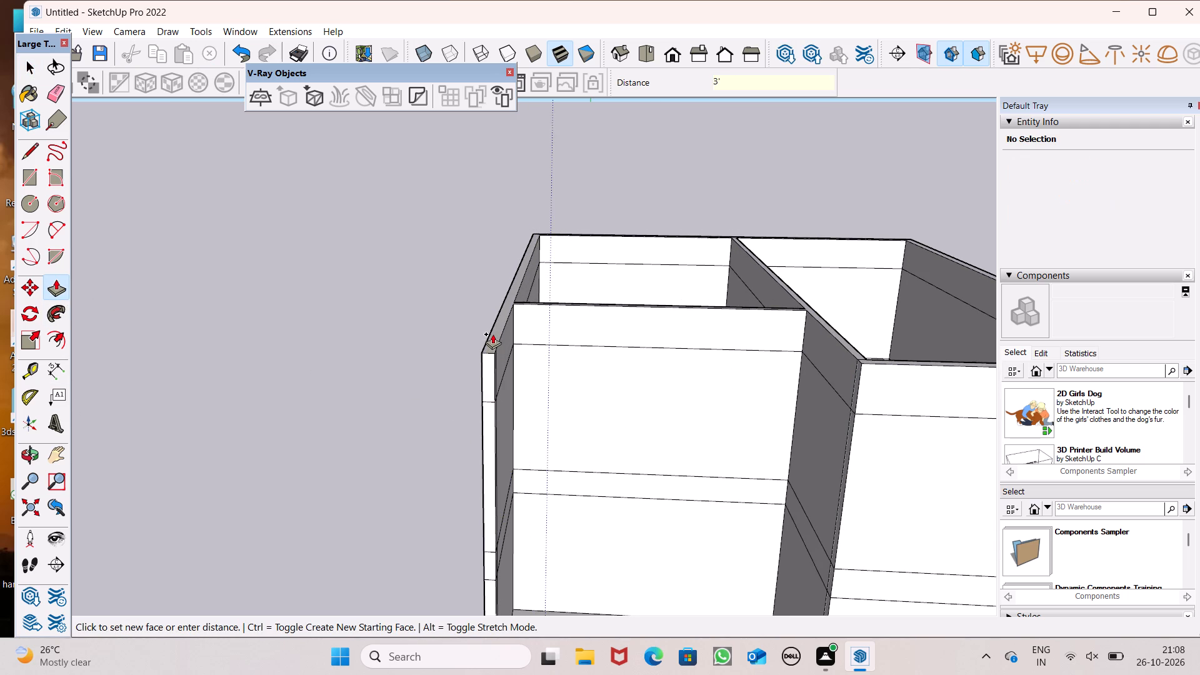
# Extend the wall tops upward by 10' with Push/Pull, creating a third tier above the 3' band.
pyautogui.moveTo(486, 350); pyautogui.dragTo(467, 241)
pyautogui.write("10'")
pyautogui.press('Return')
# Start a height measurement of the band between the second and third tiers at the left wall's front end.
pyautogui.scroll(-4, 459, 279)
pyautogui.moveTo(491, 341); pyautogui.dragTo(497, 264, button='middle')
pyautogui.click(51, 381)
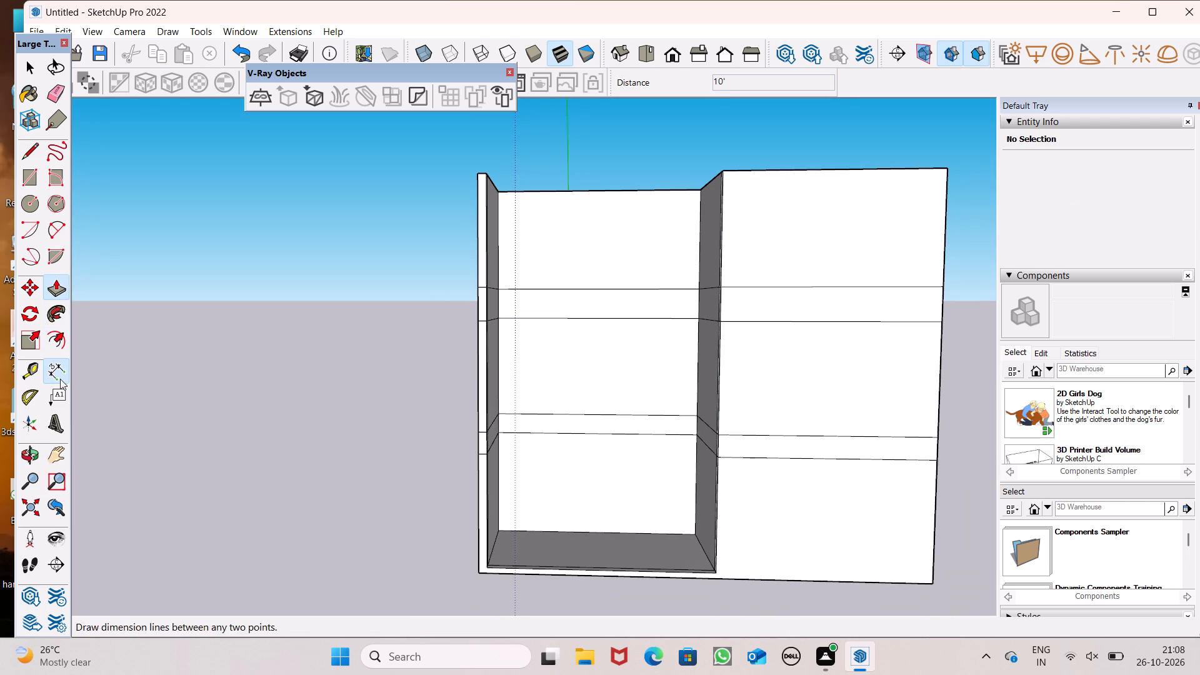
pyautogui.scroll(7, 354, 377)
pyautogui.click(594, 208)
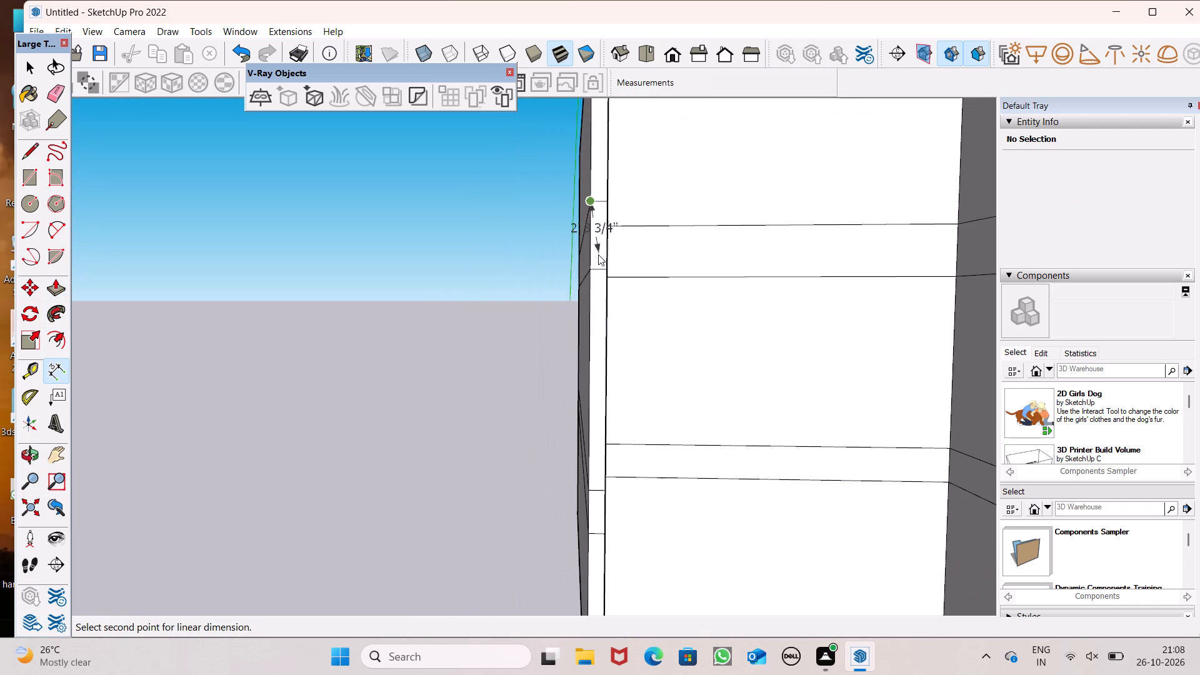
pyautogui.press('space')
# Extend the wall tops upward by 2' with Push/Pull, adding a band above the third tier.
pyautogui.scroll(-7, 438, 304)
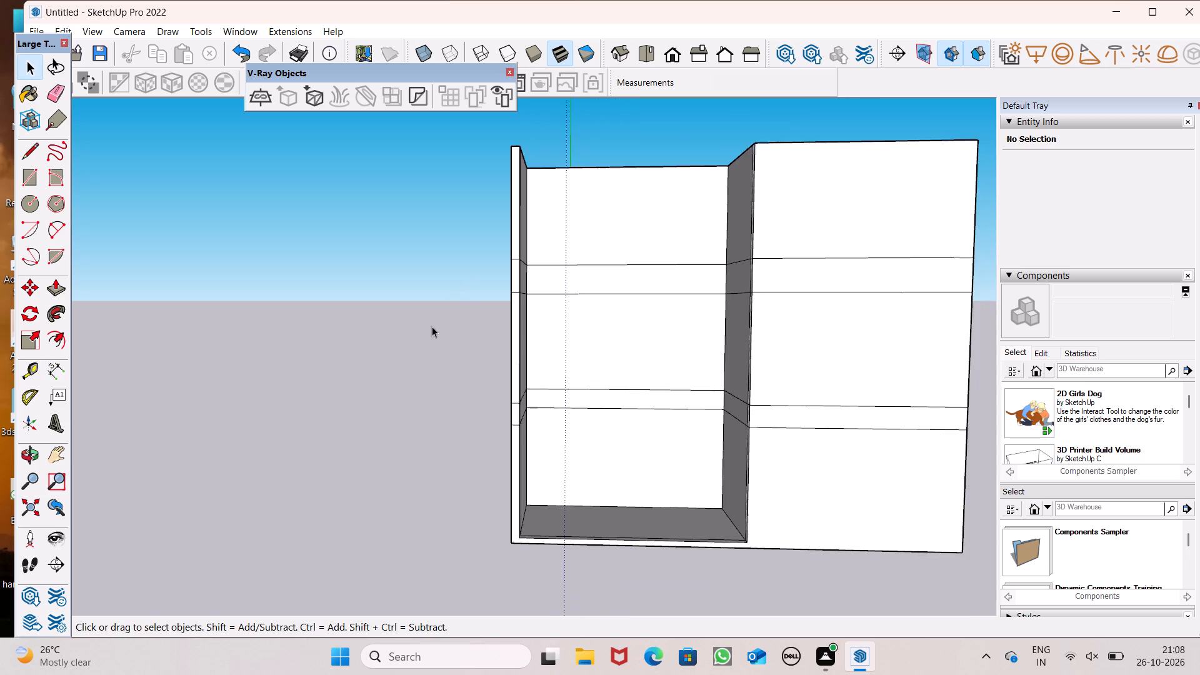
pyautogui.scroll(-2, 459, 321)
pyautogui.moveTo(460, 321); pyautogui.dragTo(448, 466, button='middle')
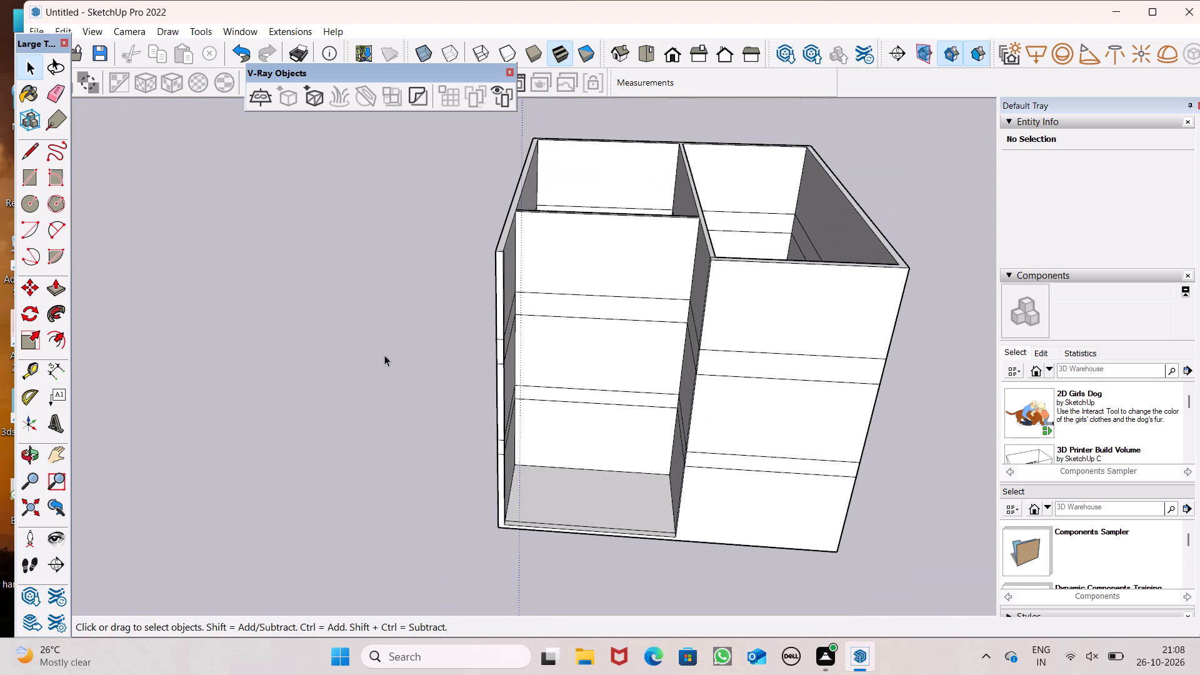
pyautogui.click(52, 282)
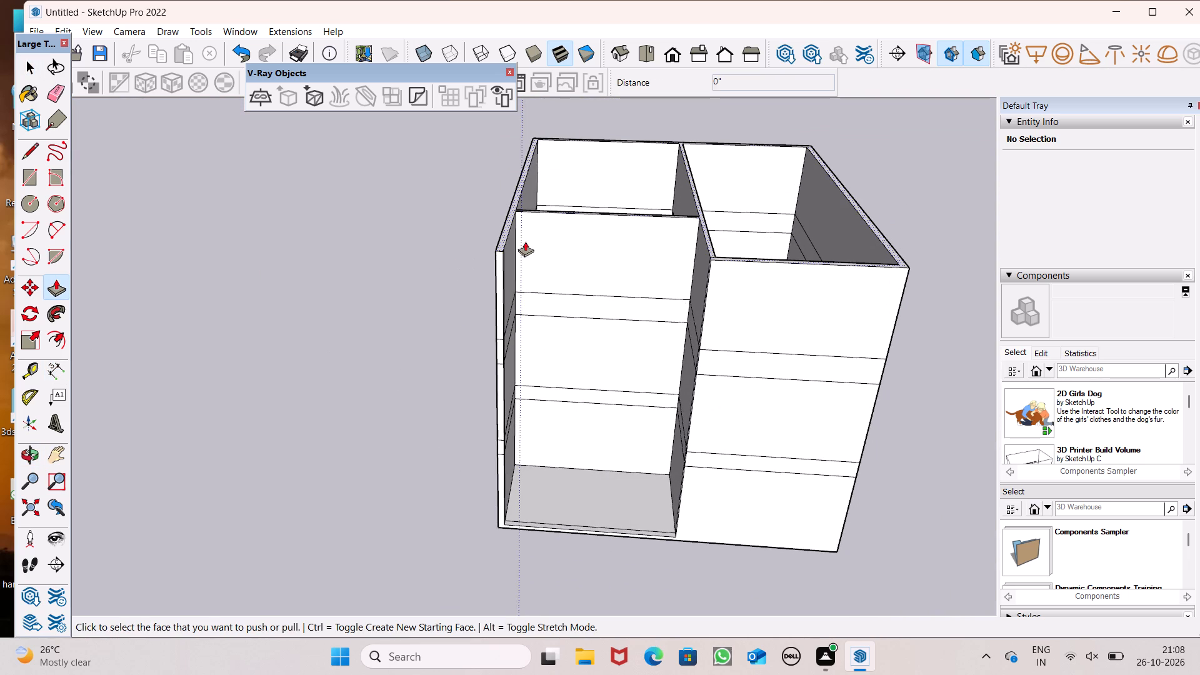
pyautogui.scroll(2, 531, 240)
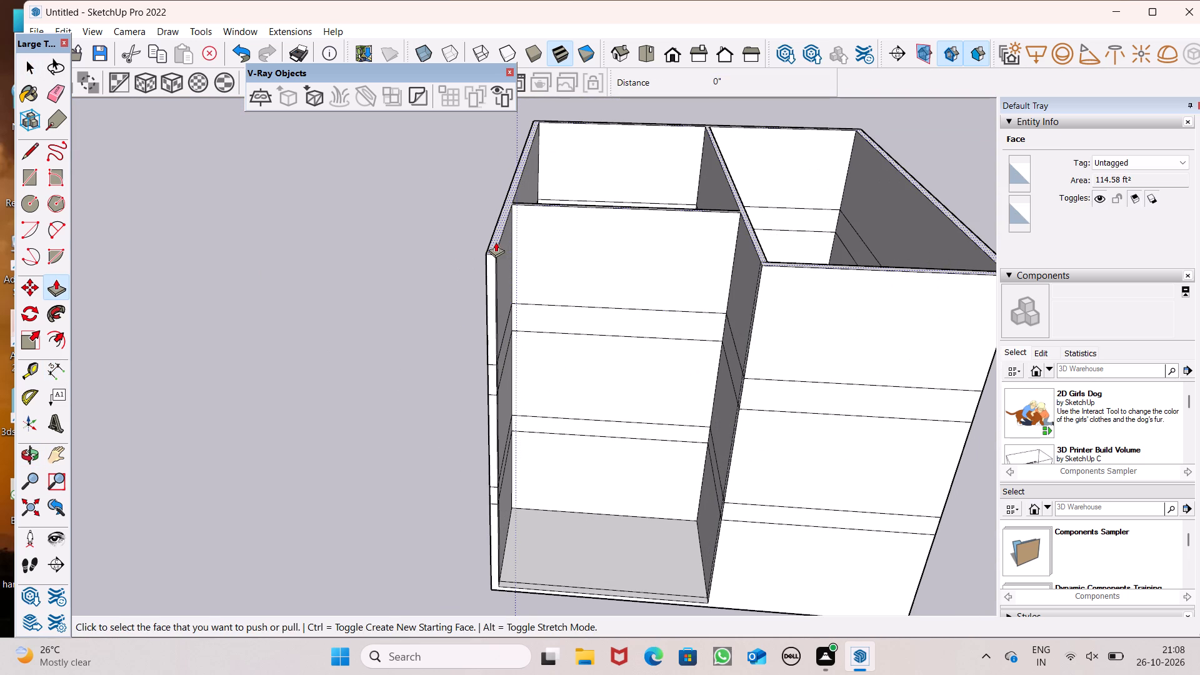
pyautogui.keyDown('ctrl'); pyautogui.moveTo(496, 242); pyautogui.dragTo(486, 176); pyautogui.keyUp('ctrl')
pyautogui.write("2'")
pyautogui.press('Return')
pyautogui.press('space')
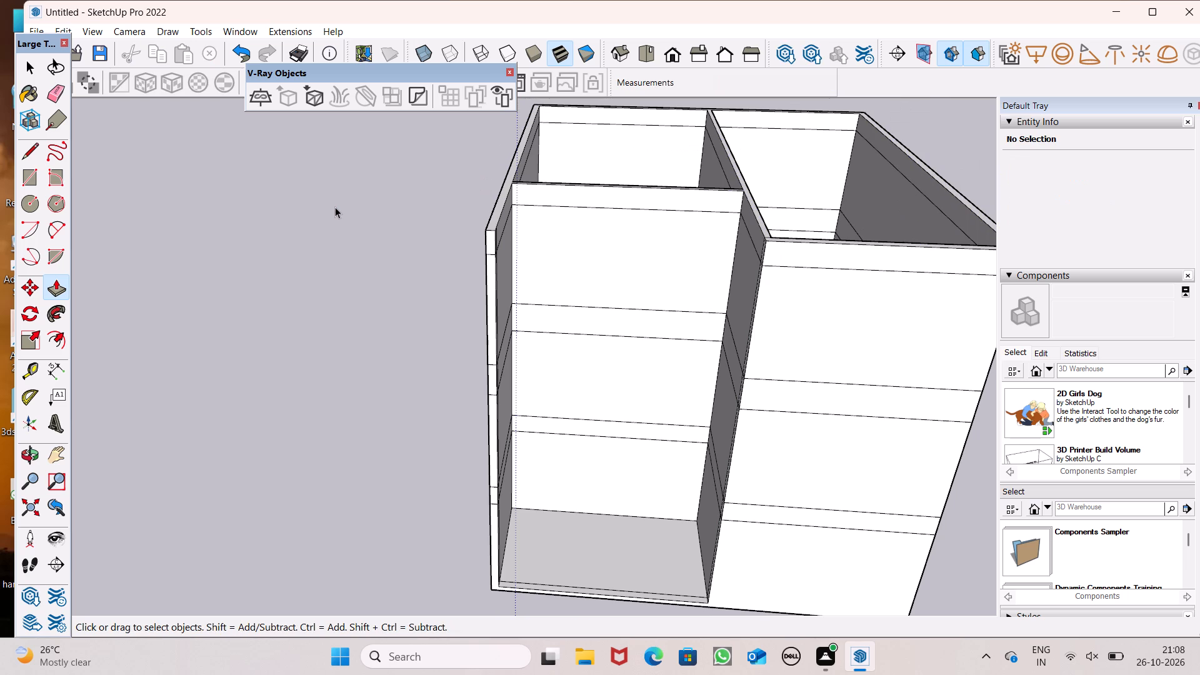
# Measure the height of the topmost band at the left wall's front end.
pyautogui.scroll(-1, 328, 216)
pyautogui.moveTo(347, 287); pyautogui.dragTo(342, 214, button='middle')
pyautogui.scroll(6, 454, 184)
pyautogui.moveTo(571, 203); pyautogui.dragTo(582, 172, button='middle')
pyautogui.scroll(4, 472, 174)
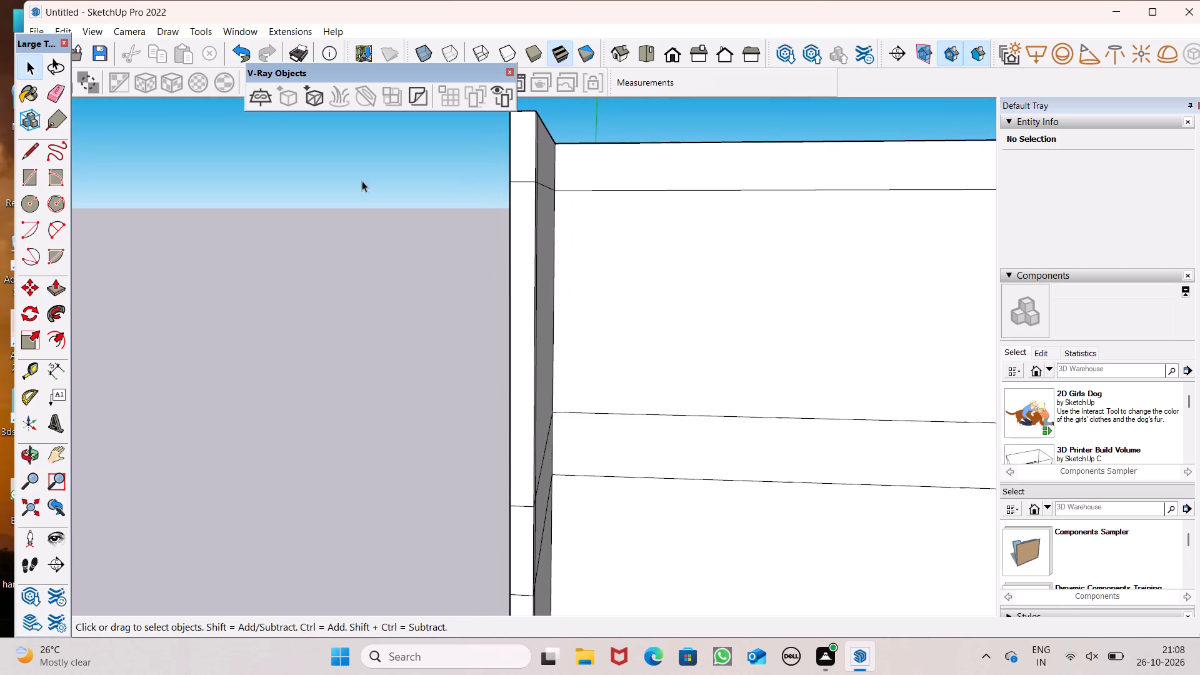
pyautogui.moveTo(52, 376); pyautogui.dragTo(61, 368)
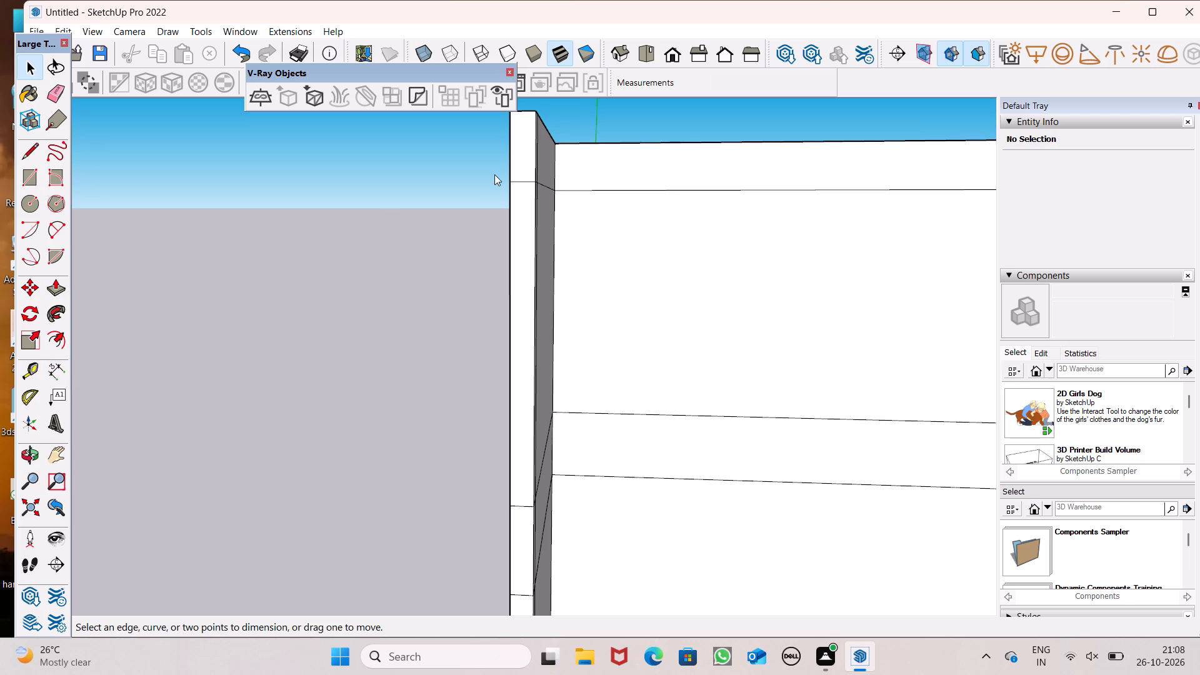
pyautogui.scroll(5, 494, 174)
pyautogui.scroll(-6, 547, 230)
pyautogui.scroll(6, 602, 197)
pyautogui.click(554, 190)
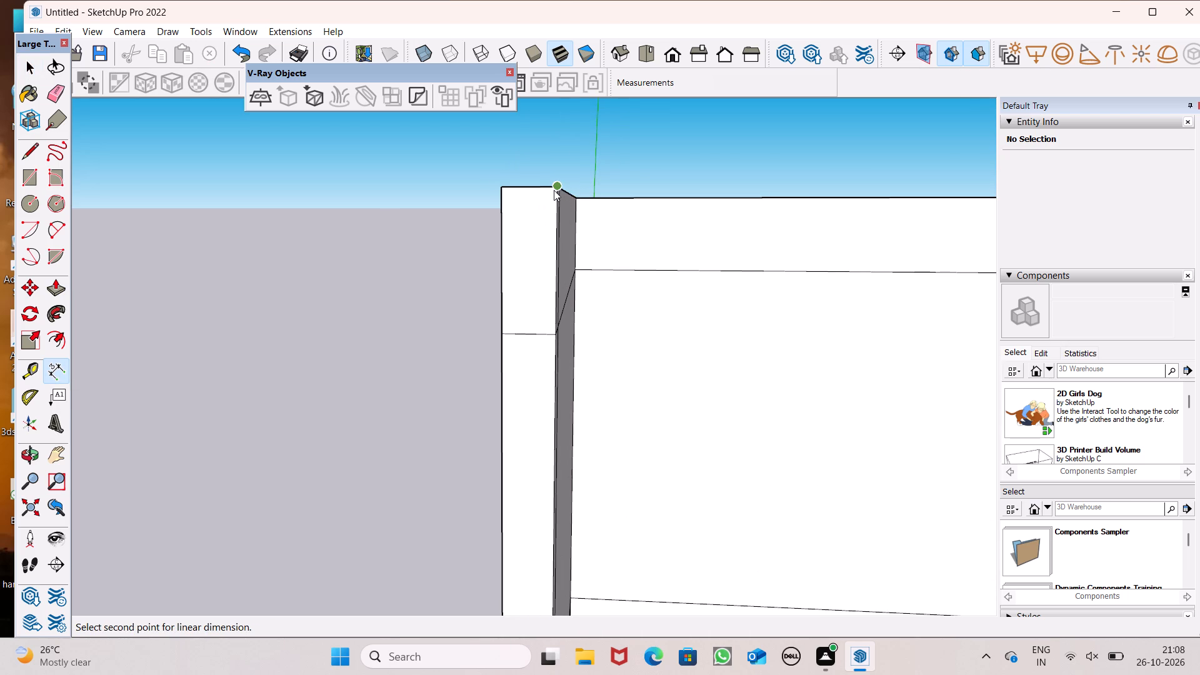
pyautogui.scroll(4, 551, 326)
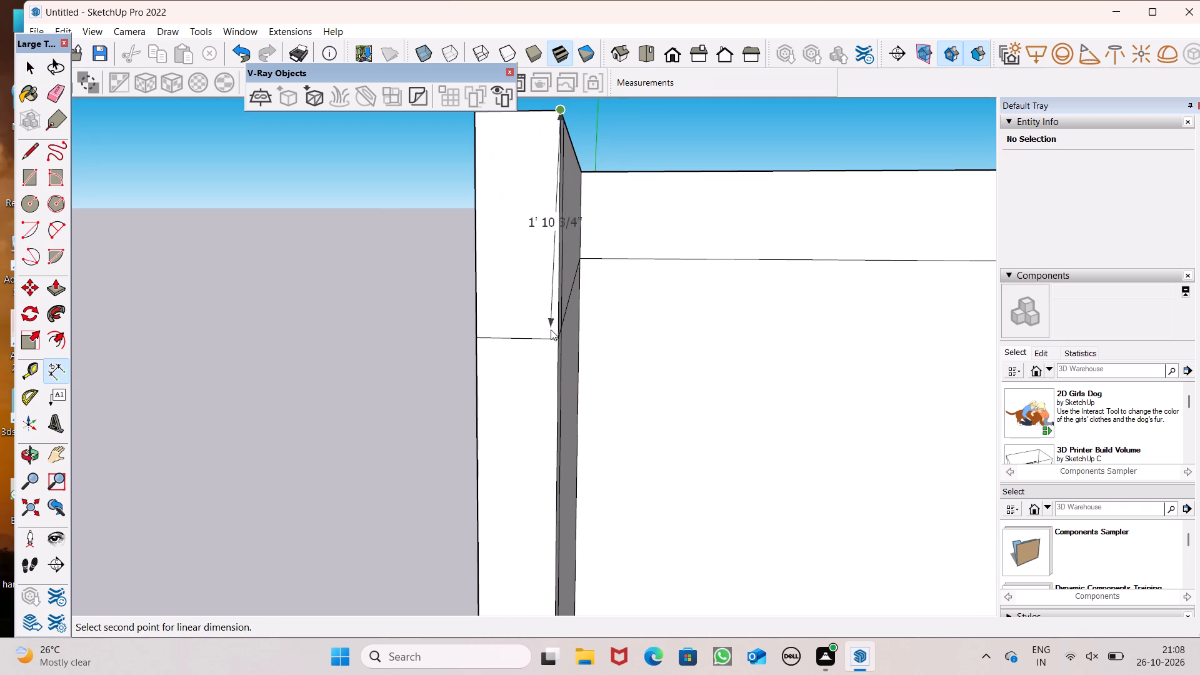
pyautogui.press('space')
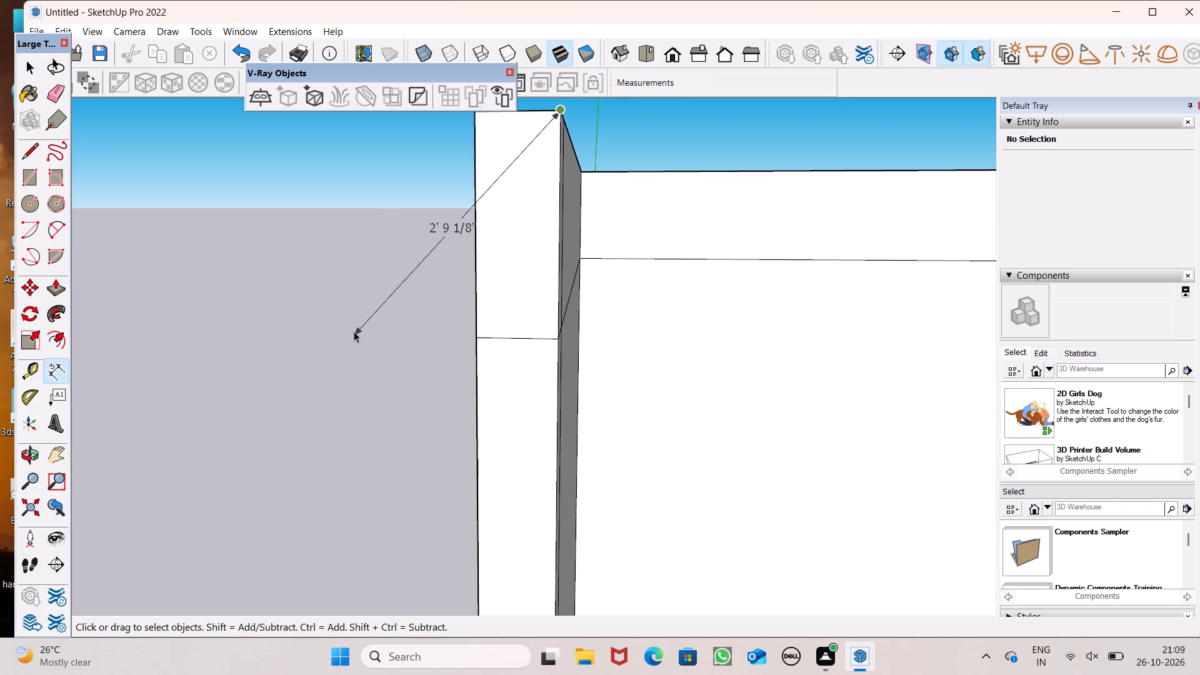
# Examine the three-tier wall model from the front, sides, above and below.
pyautogui.scroll(-10, 342, 322)
pyautogui.scroll(-2, 414, 264)
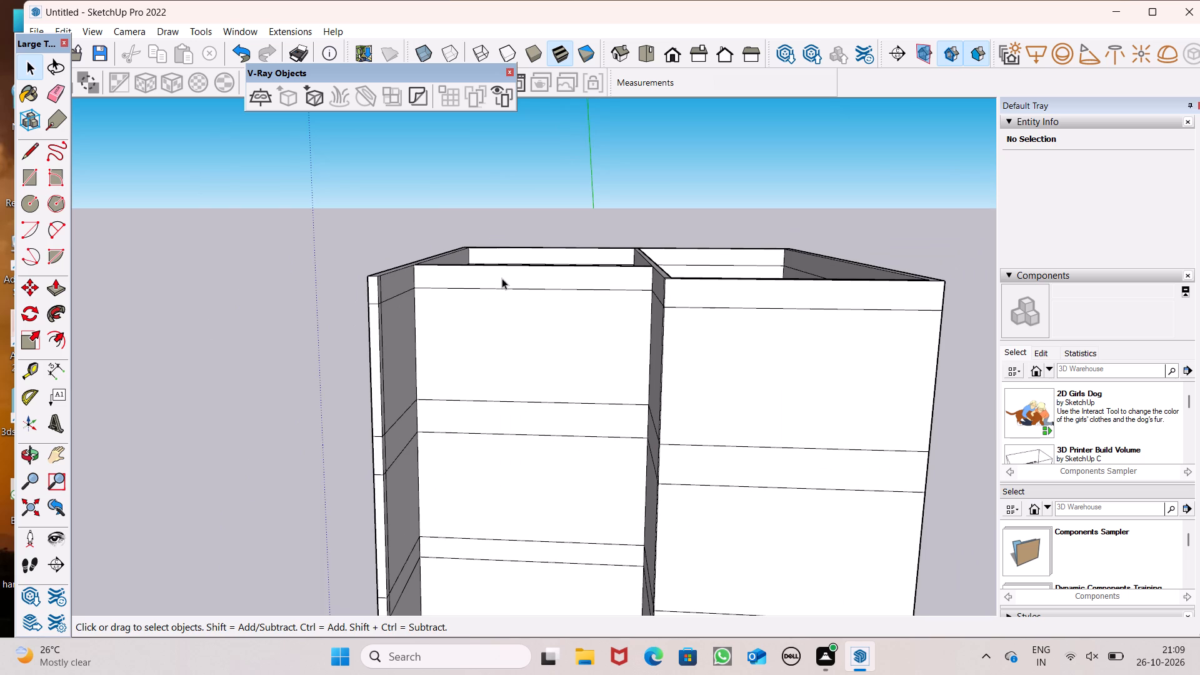
pyautogui.scroll(-4, 502, 278)
pyautogui.moveTo(534, 344); pyautogui.dragTo(646, 251, button='middle')
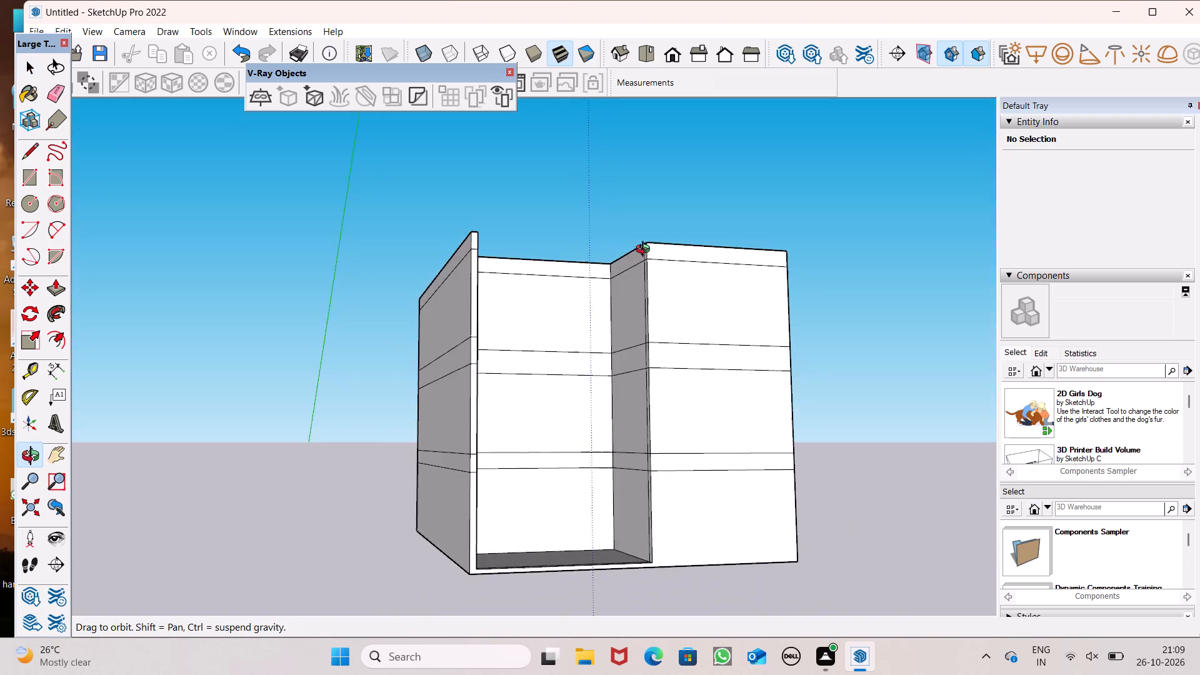
pyautogui.moveTo(646, 251); pyautogui.dragTo(591, 338, button='middle')
pyautogui.scroll(-2, 536, 307)
pyautogui.scroll(-1, 489, 364)
pyautogui.moveTo(594, 450); pyautogui.dragTo(477, 481, button='middle')
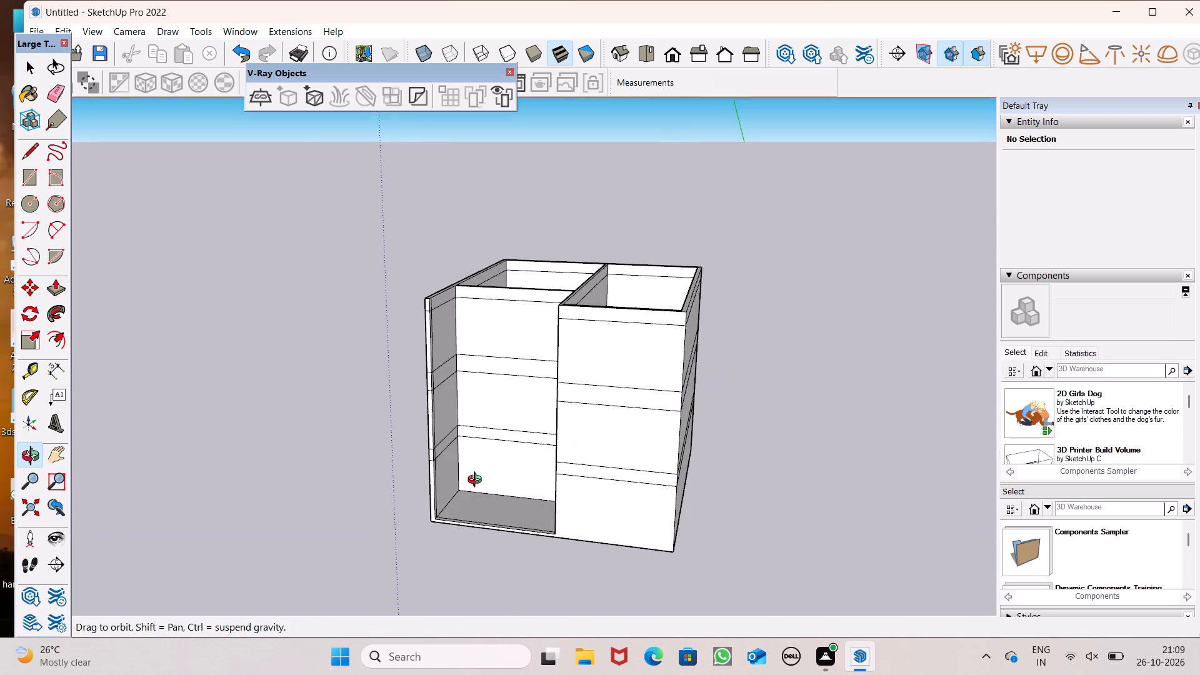
pyautogui.moveTo(477, 481); pyautogui.dragTo(588, 474, button='middle')
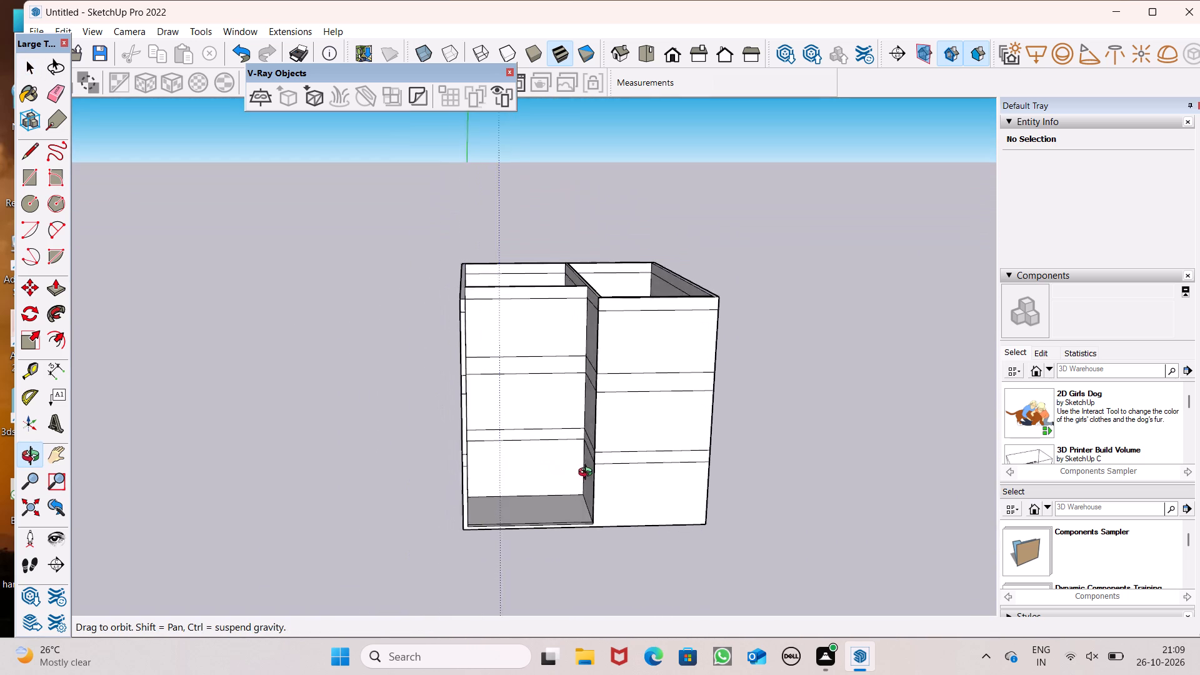
pyautogui.moveTo(588, 474); pyautogui.dragTo(556, 488, button='middle')
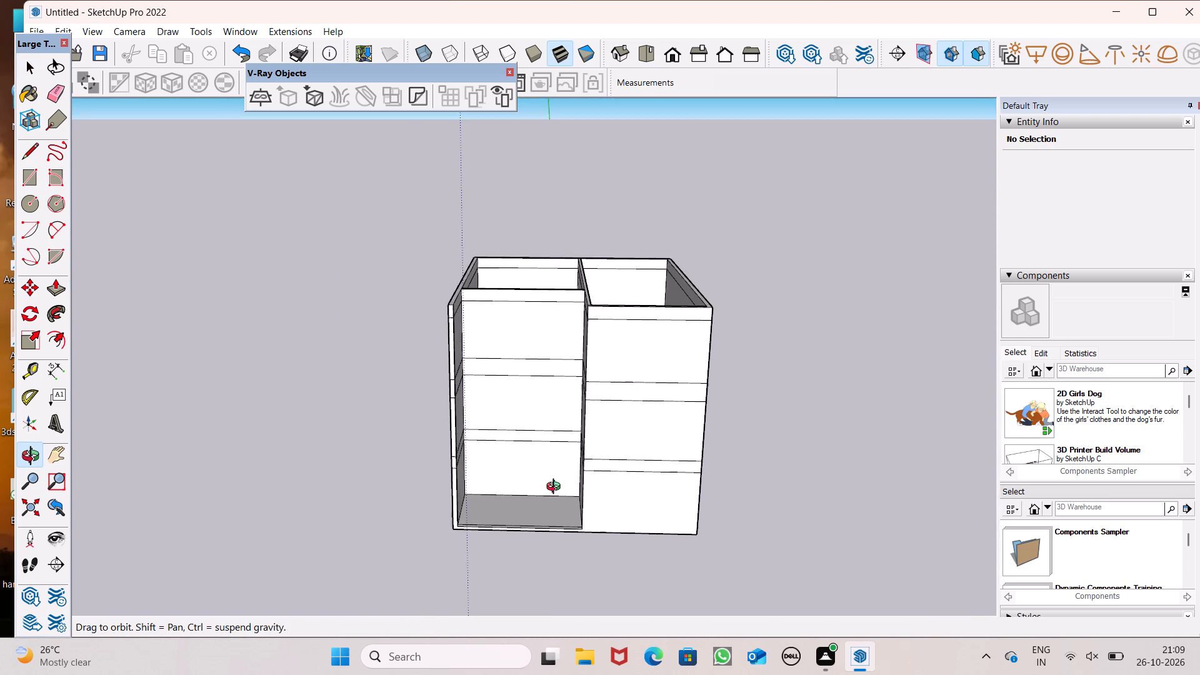
pyautogui.moveTo(556, 488); pyautogui.dragTo(553, 402, button='middle')
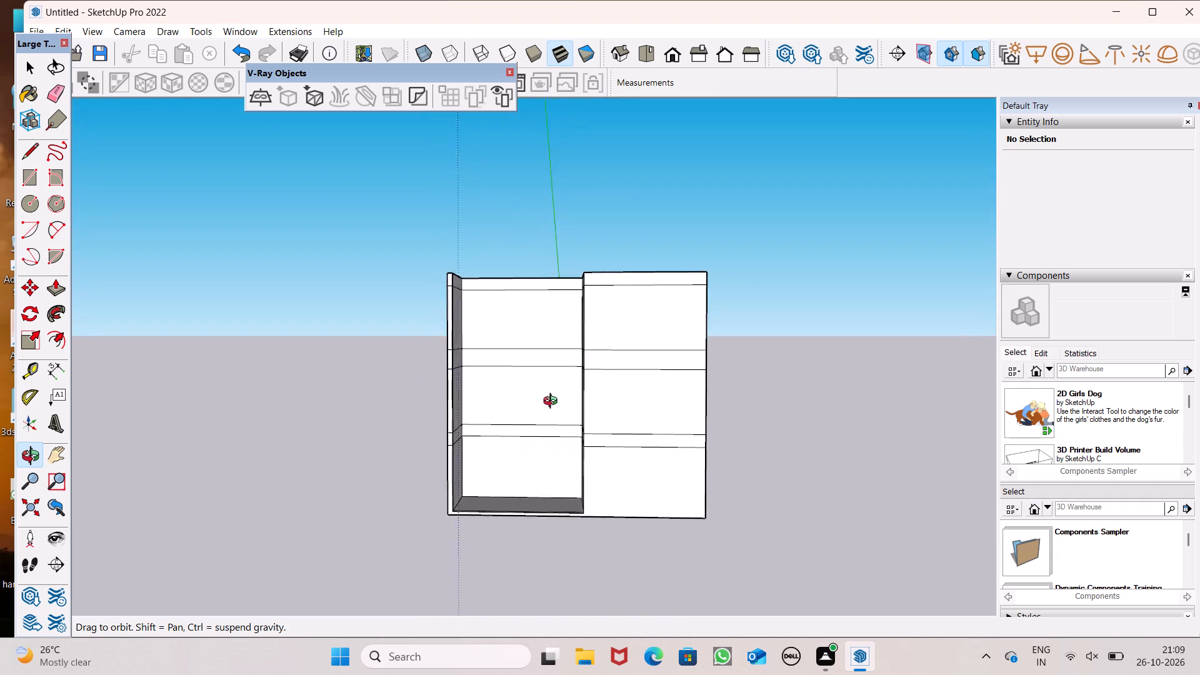
pyautogui.moveTo(553, 402); pyautogui.dragTo(570, 397, button='middle')
pyautogui.scroll(6, 510, 472)
pyautogui.scroll(-5, 509, 472)
pyautogui.moveTo(480, 483); pyautogui.dragTo(393, 557, button='middle')
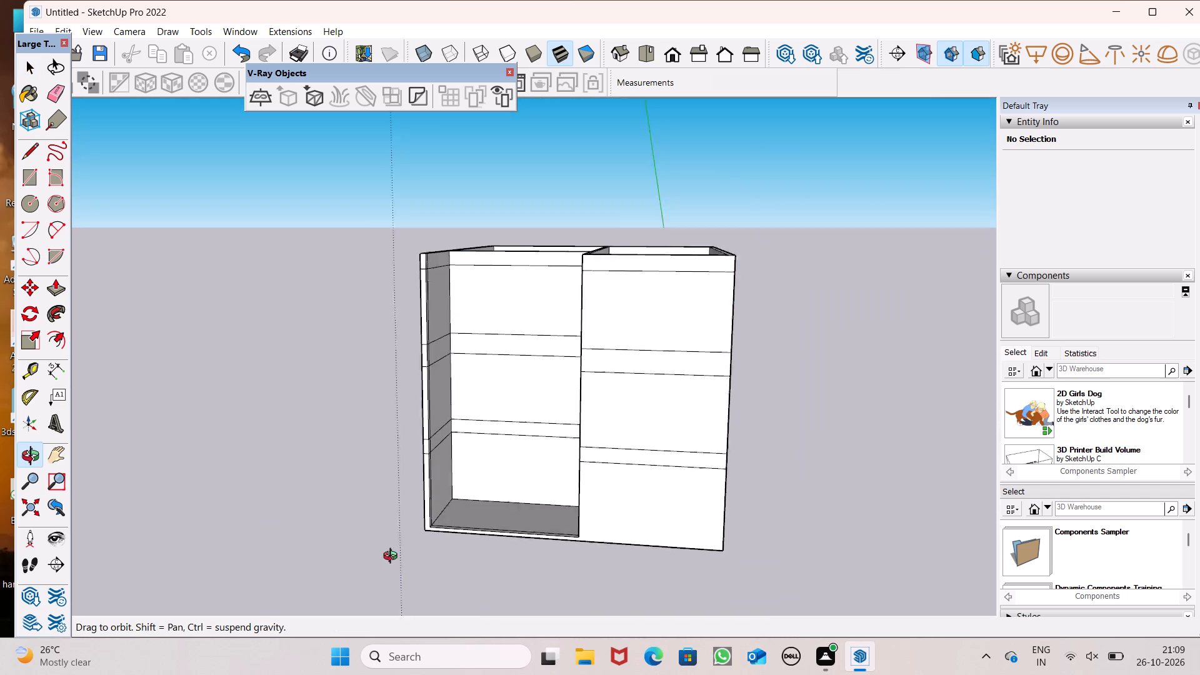
pyautogui.moveTo(393, 557); pyautogui.dragTo(462, 325, button='middle')
pyautogui.scroll(1, 655, 449)
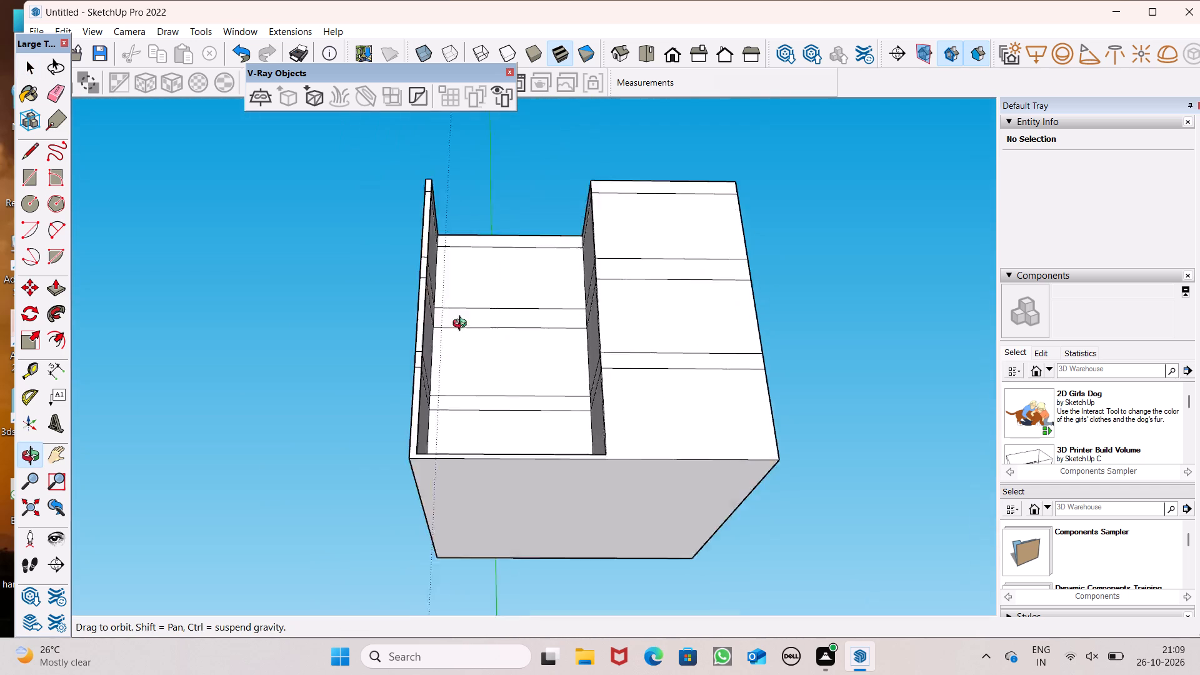
pyautogui.moveTo(462, 325); pyautogui.dragTo(460, 316, button='middle')
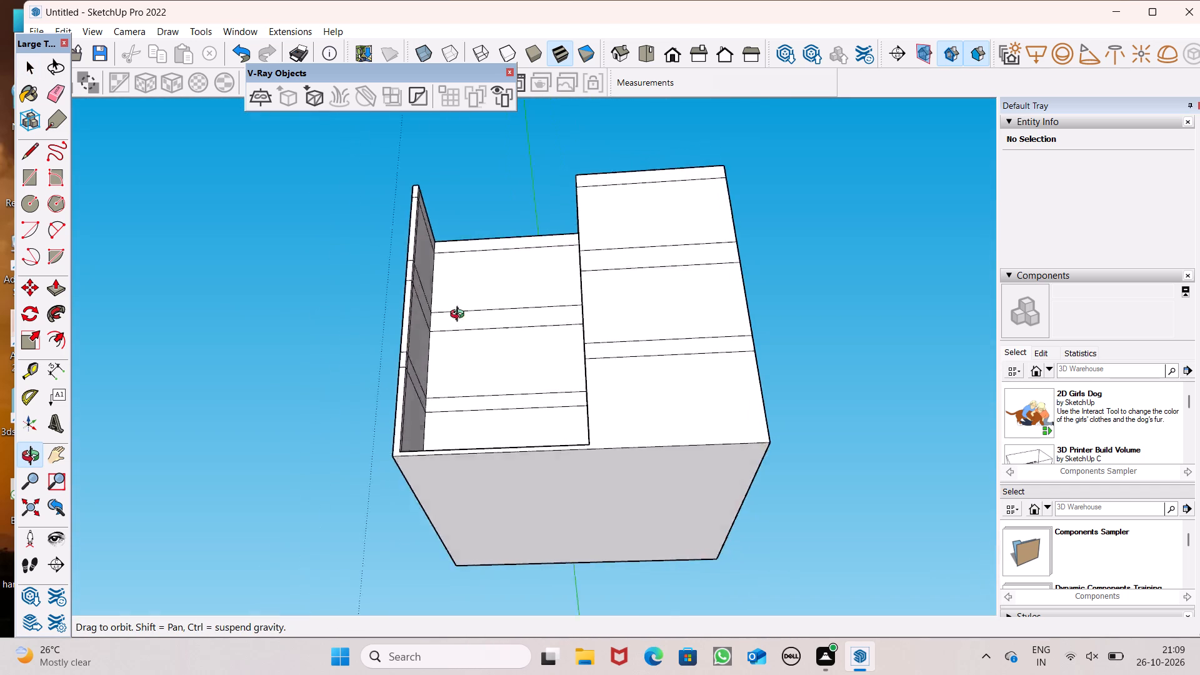
pyautogui.moveTo(460, 316); pyautogui.dragTo(586, 298, button='middle')
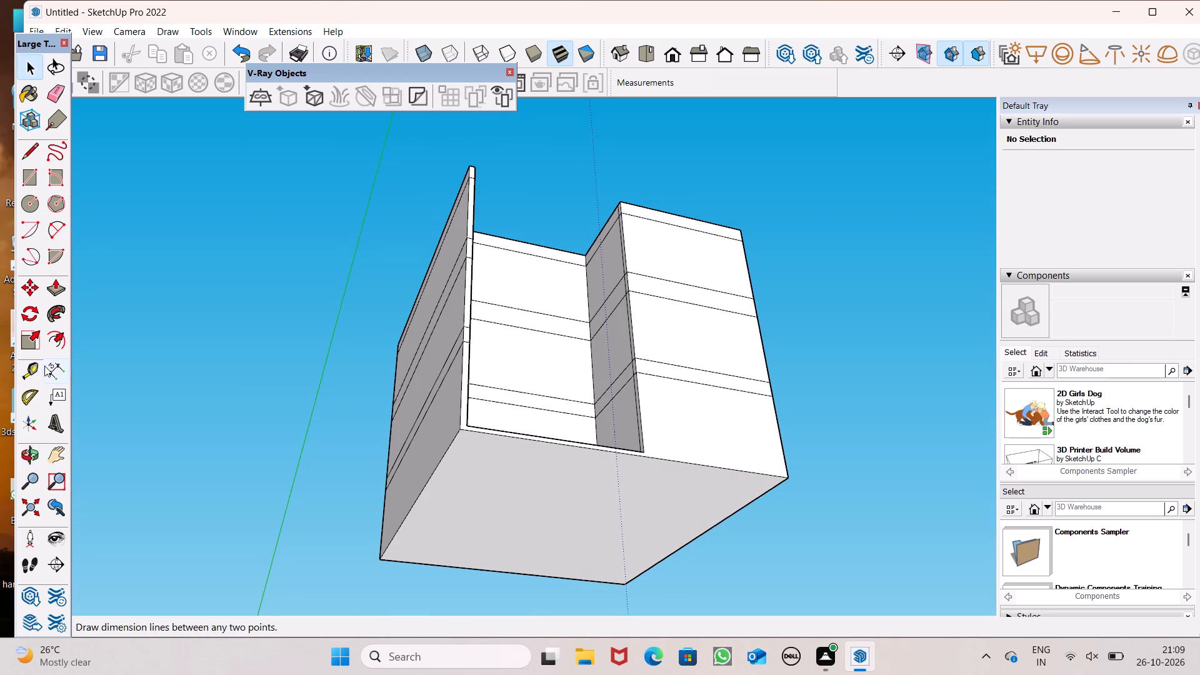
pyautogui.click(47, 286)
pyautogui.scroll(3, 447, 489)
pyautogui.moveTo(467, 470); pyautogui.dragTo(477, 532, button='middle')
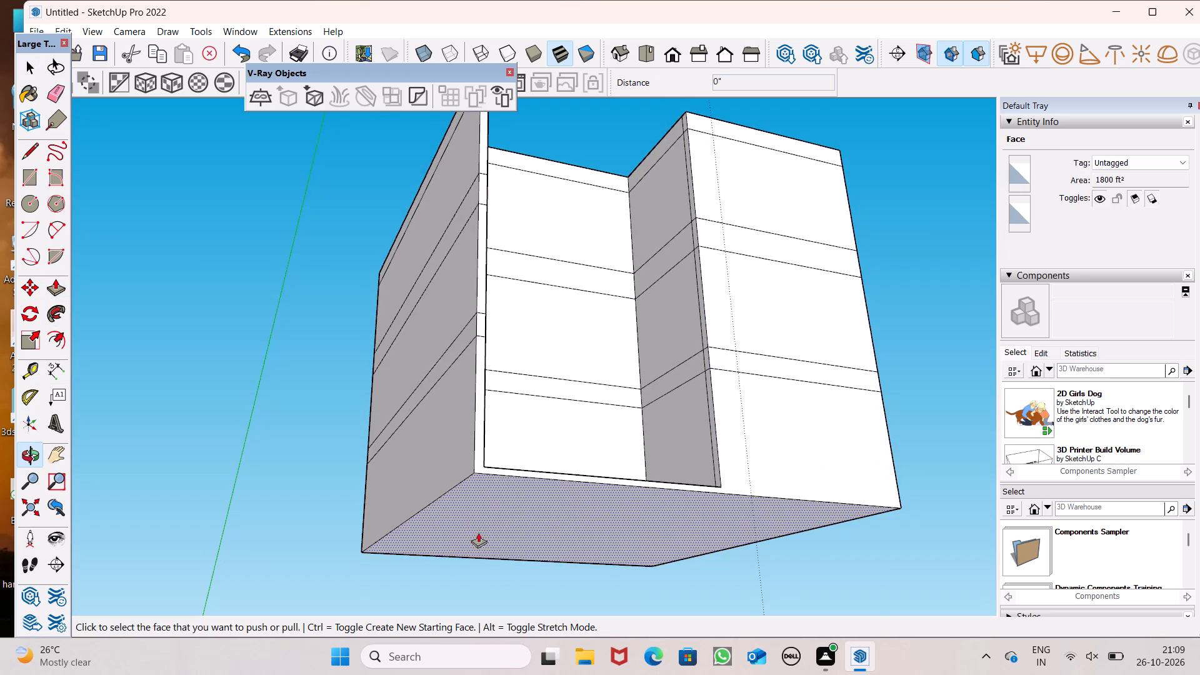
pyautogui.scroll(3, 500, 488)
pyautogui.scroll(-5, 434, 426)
# Draw a 9" line across the left wall's front end at the level of the floor's top surface.
pyautogui.moveTo(500, 432); pyautogui.dragTo(619, 520, button='middle')
pyautogui.click(19, 161)
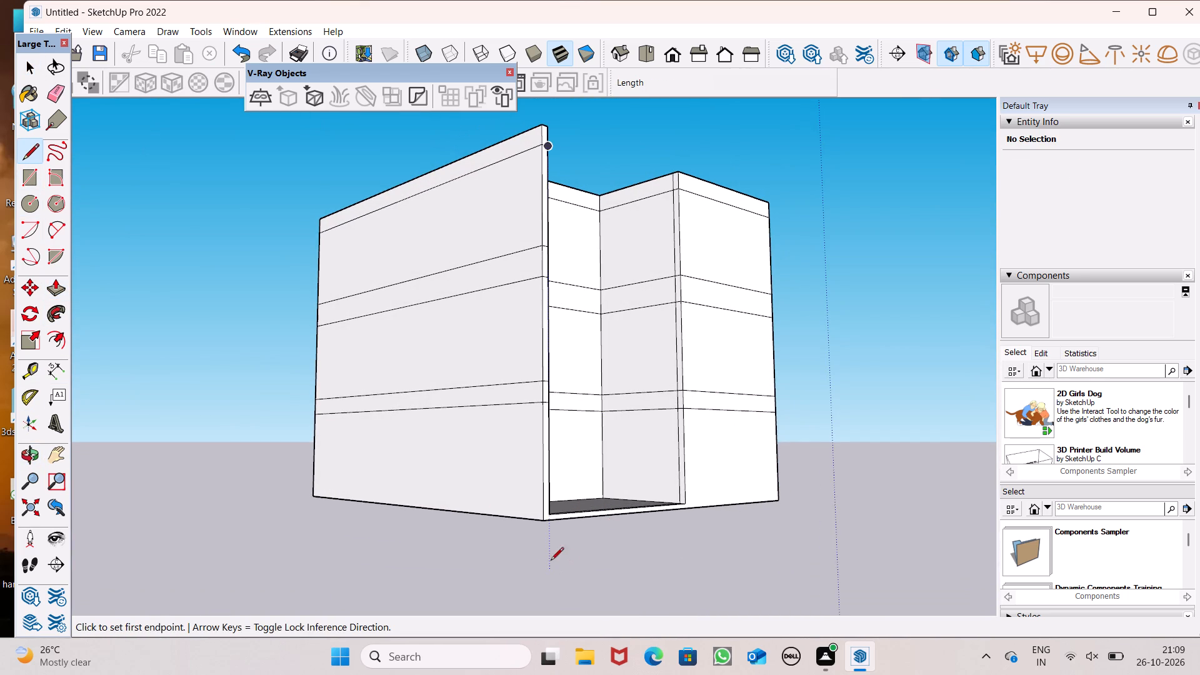
pyautogui.scroll(7, 592, 547)
pyautogui.scroll(6, 495, 511)
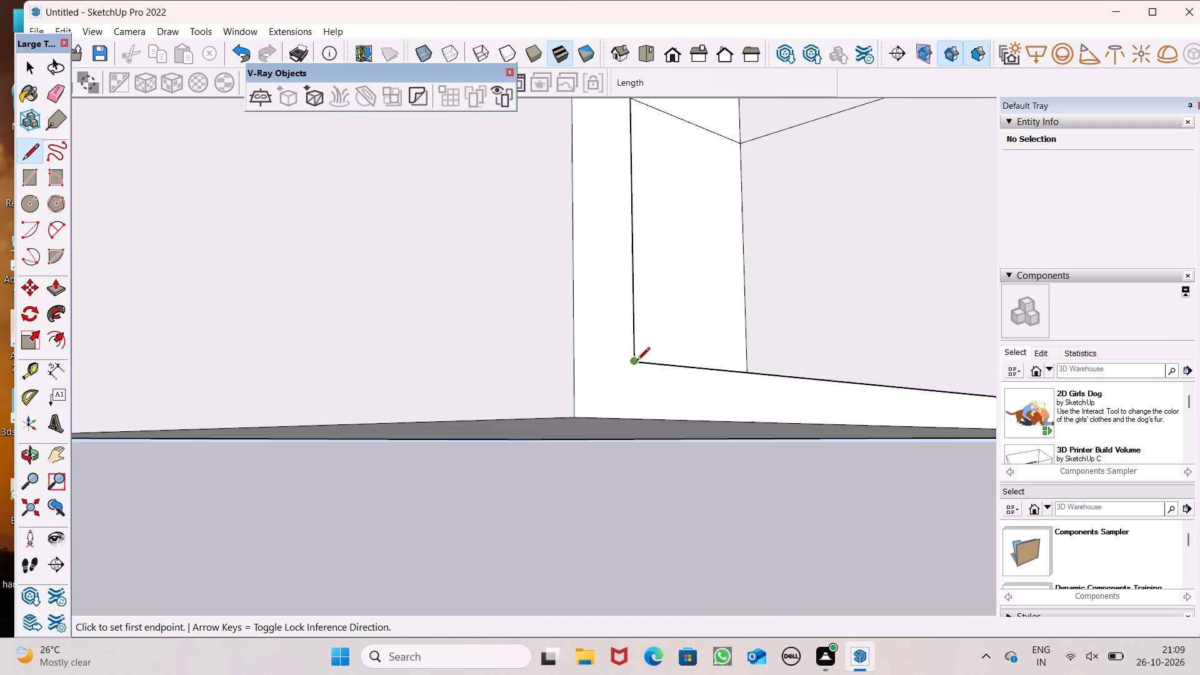
pyautogui.click(637, 361)
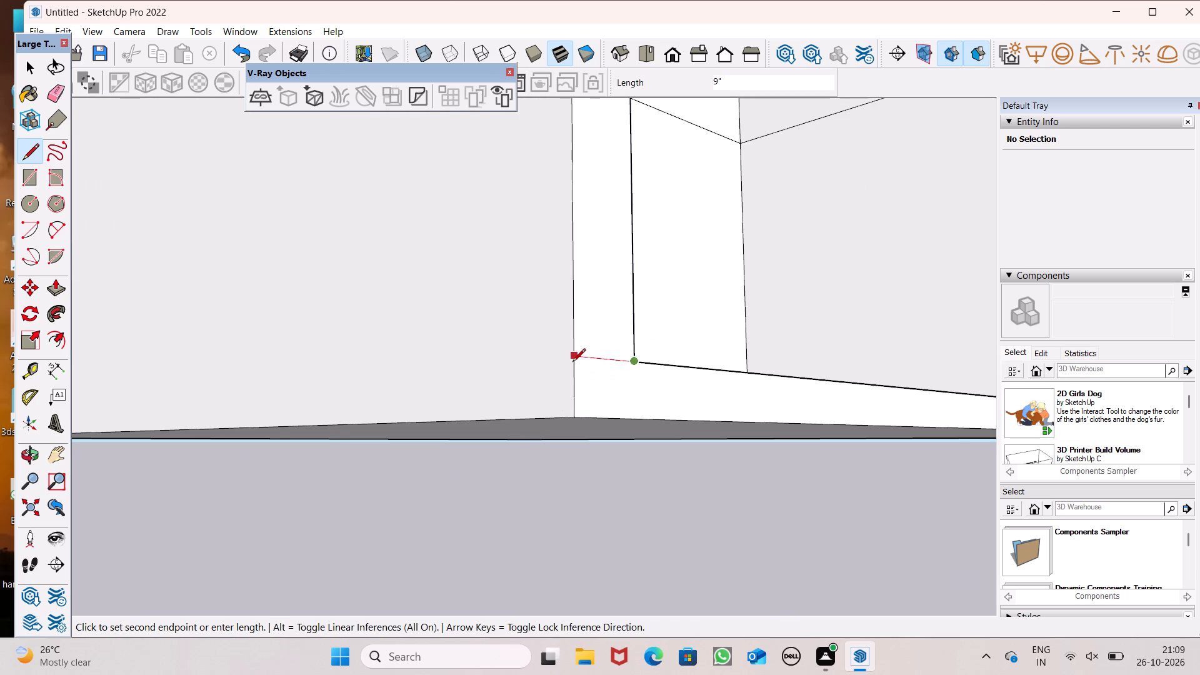
pyautogui.click(572, 362)
# Continue the floor-level line 45' along the left wall's outer face to the back corner.
pyautogui.scroll(-7, 610, 357)
pyautogui.moveTo(642, 382); pyautogui.dragTo(835, 435, button='middle')
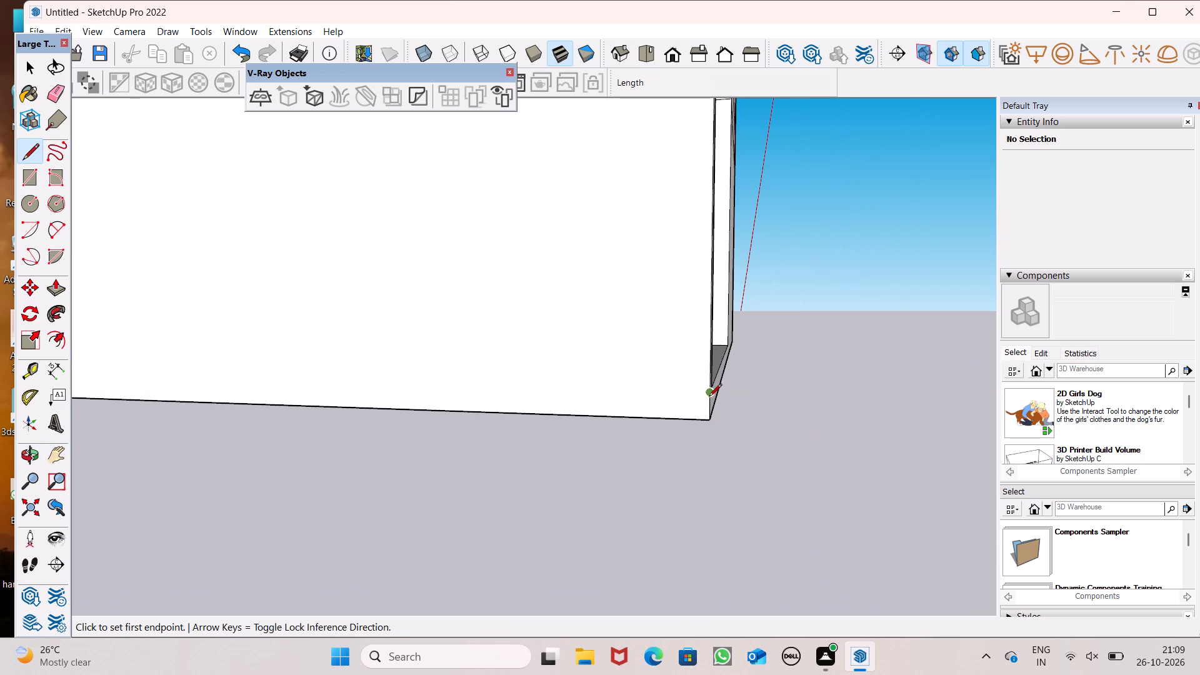
pyautogui.click(706, 396)
pyautogui.scroll(-20, 452, 388)
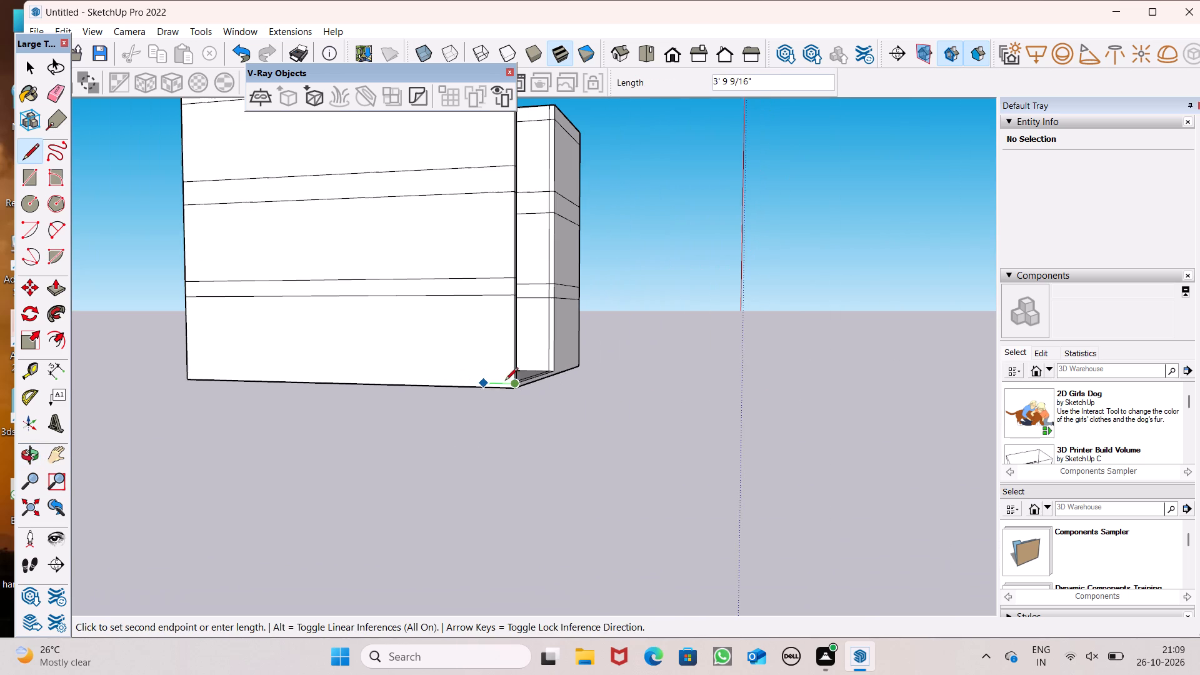
pyautogui.scroll(14, 182, 373)
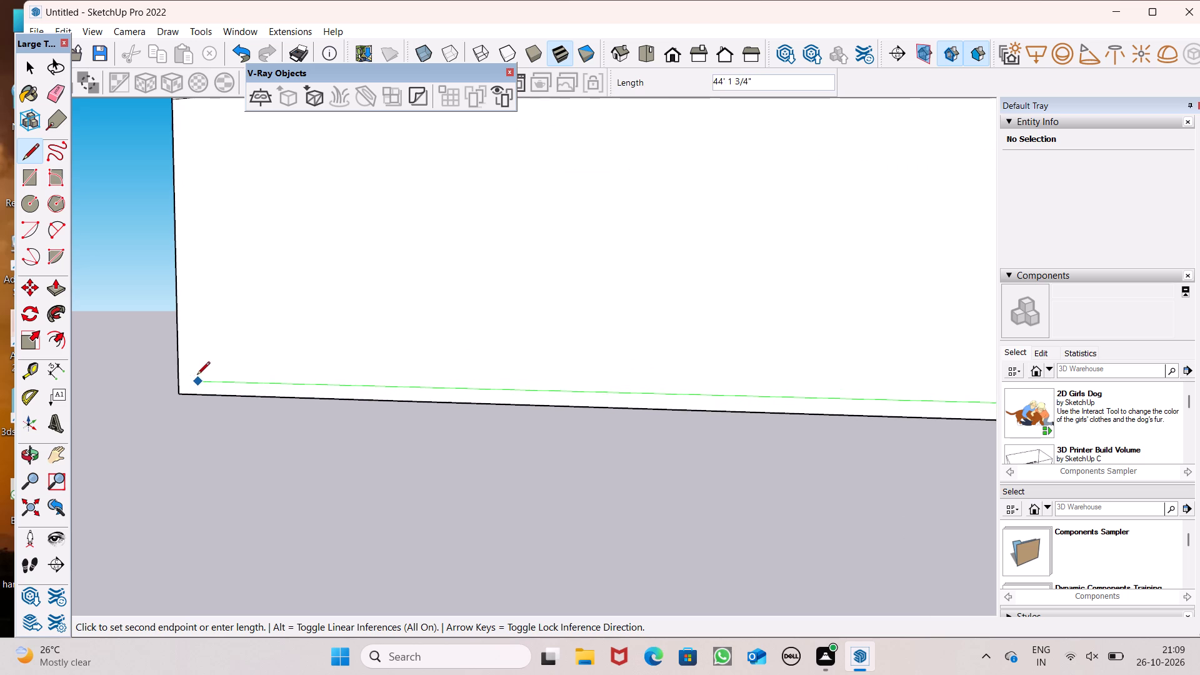
pyautogui.scroll(6, 185, 376)
pyautogui.click(177, 380)
# Draw a 40' floor-level line across the back wall's outer face from corner to corner.
pyautogui.scroll(-3, 184, 395)
pyautogui.moveTo(179, 404); pyautogui.dragTo(193, 413, button='middle')
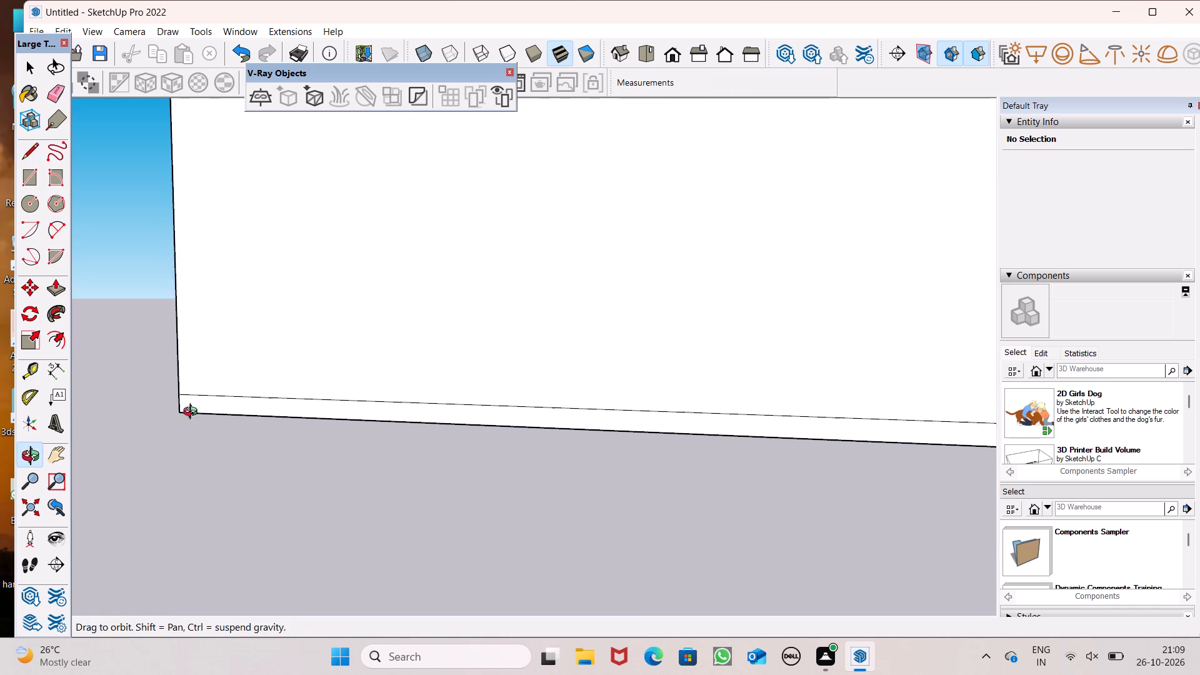
pyautogui.moveTo(193, 413); pyautogui.dragTo(841, 402, button='middle')
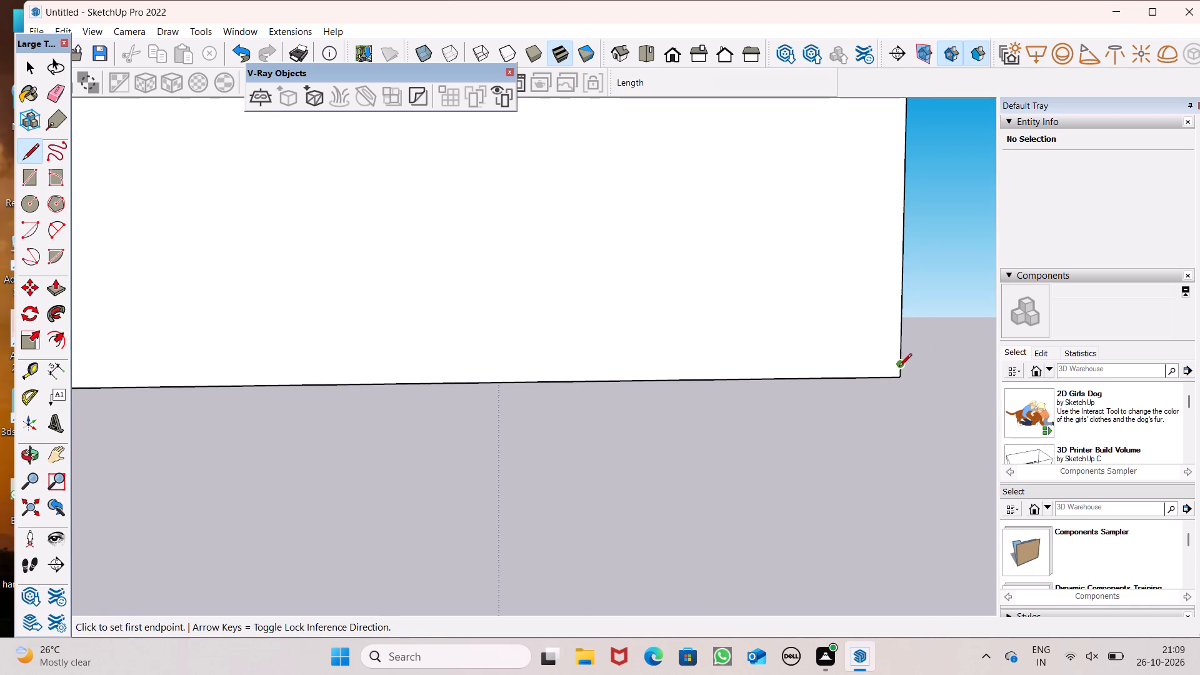
pyautogui.click(899, 367)
pyautogui.scroll(-6, 570, 357)
pyautogui.scroll(-7, 644, 339)
pyautogui.scroll(6, 432, 349)
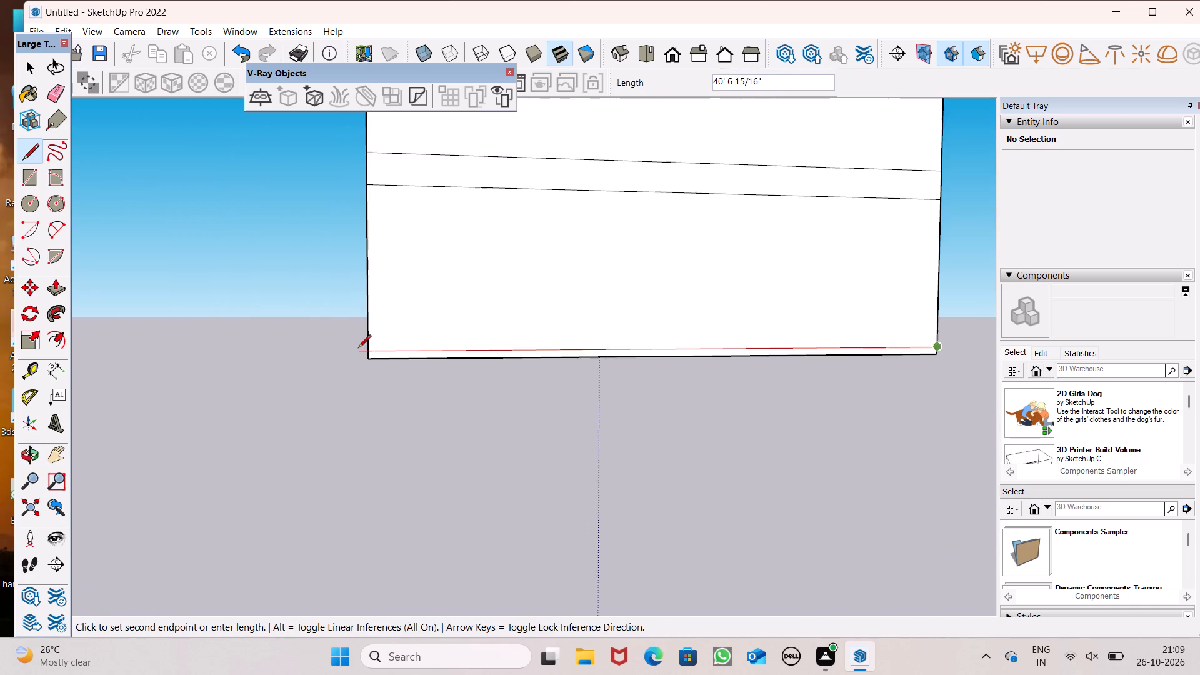
pyautogui.scroll(7, 358, 349)
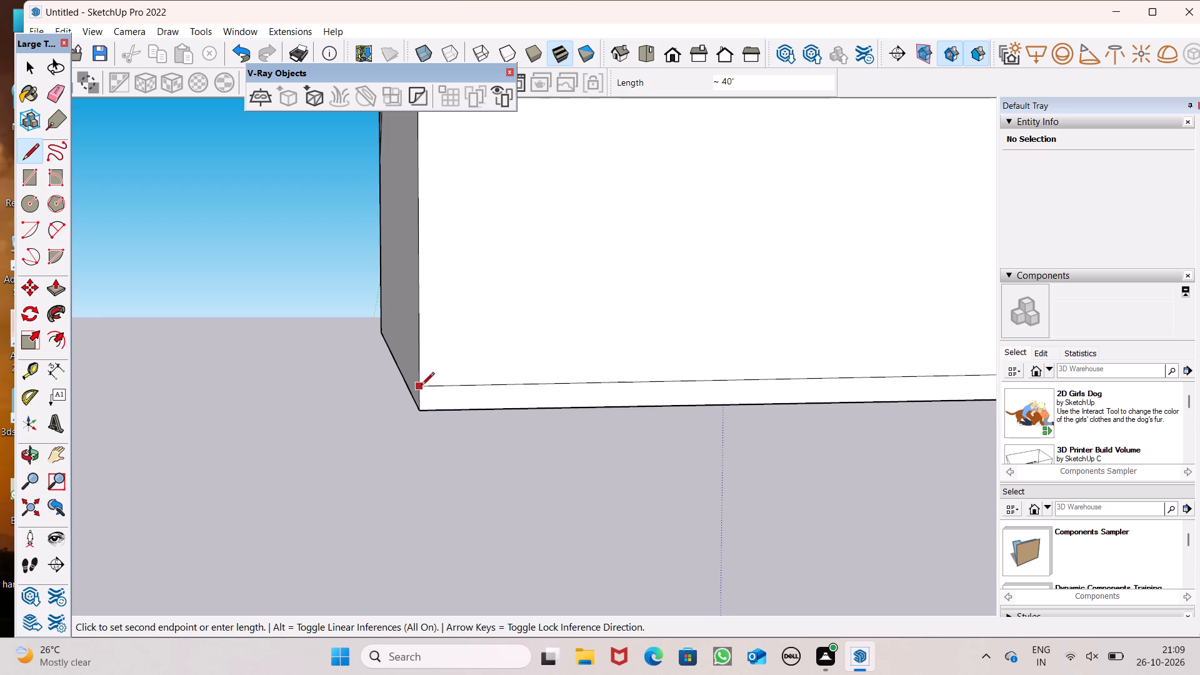
pyautogui.scroll(-6, 412, 359)
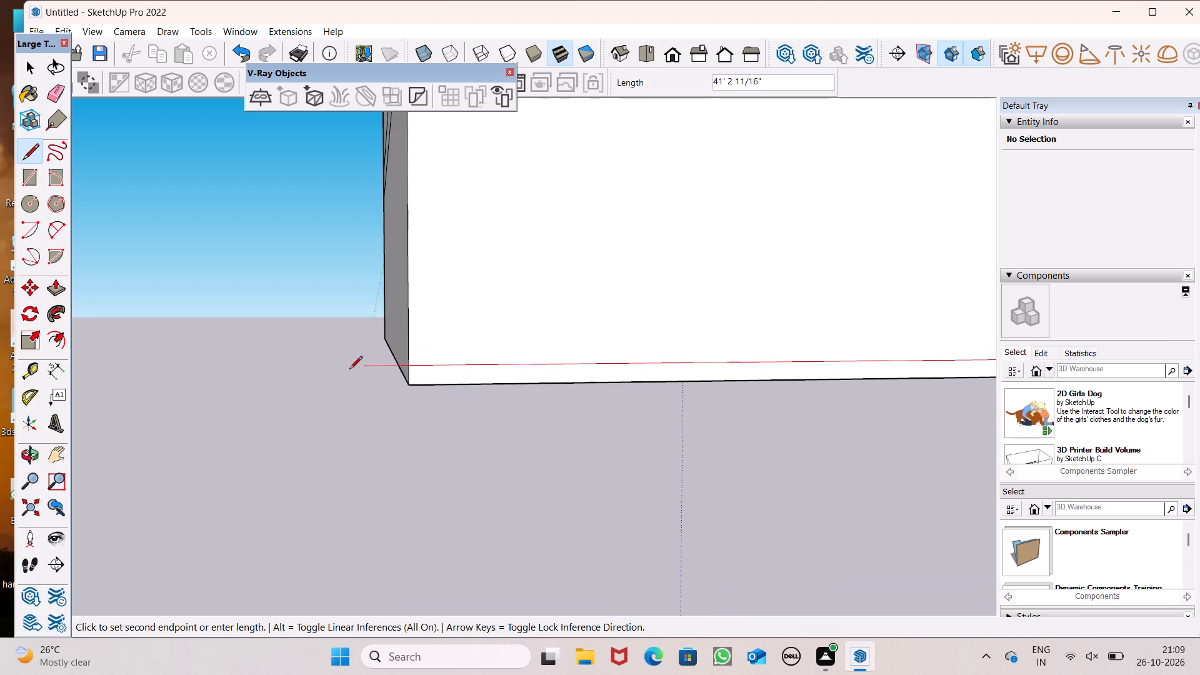
pyautogui.scroll(-6, 349, 370)
pyautogui.scroll(14, 370, 364)
pyautogui.scroll(-6, 372, 386)
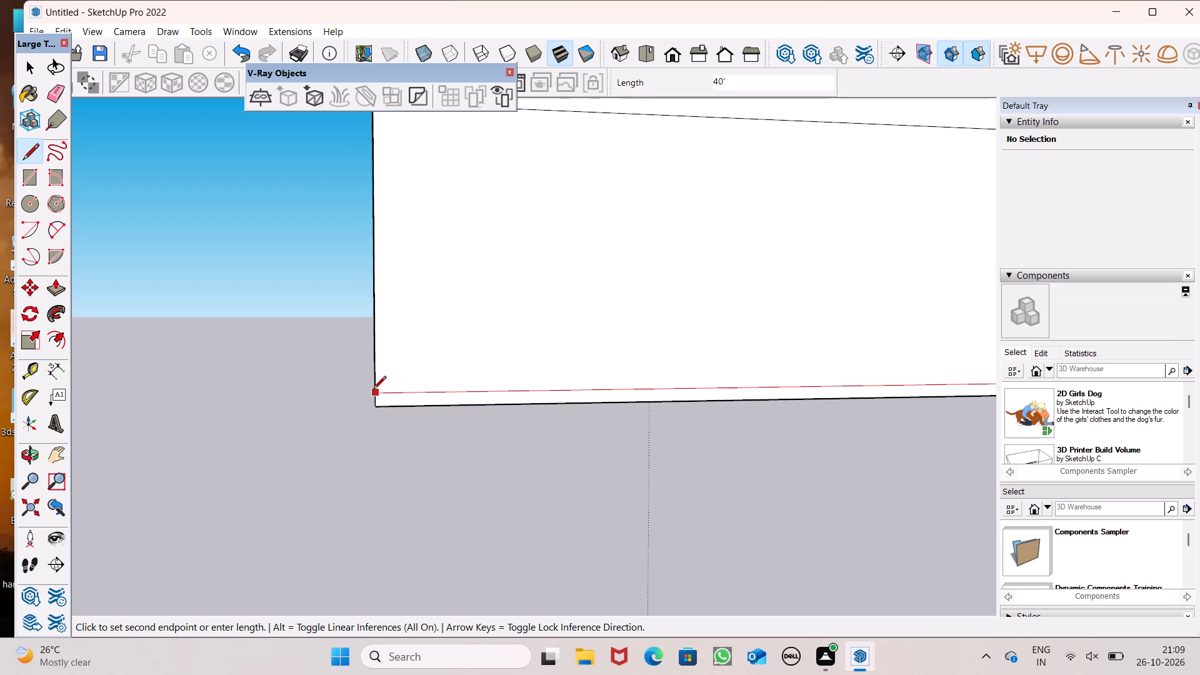
pyautogui.scroll(7, 373, 390)
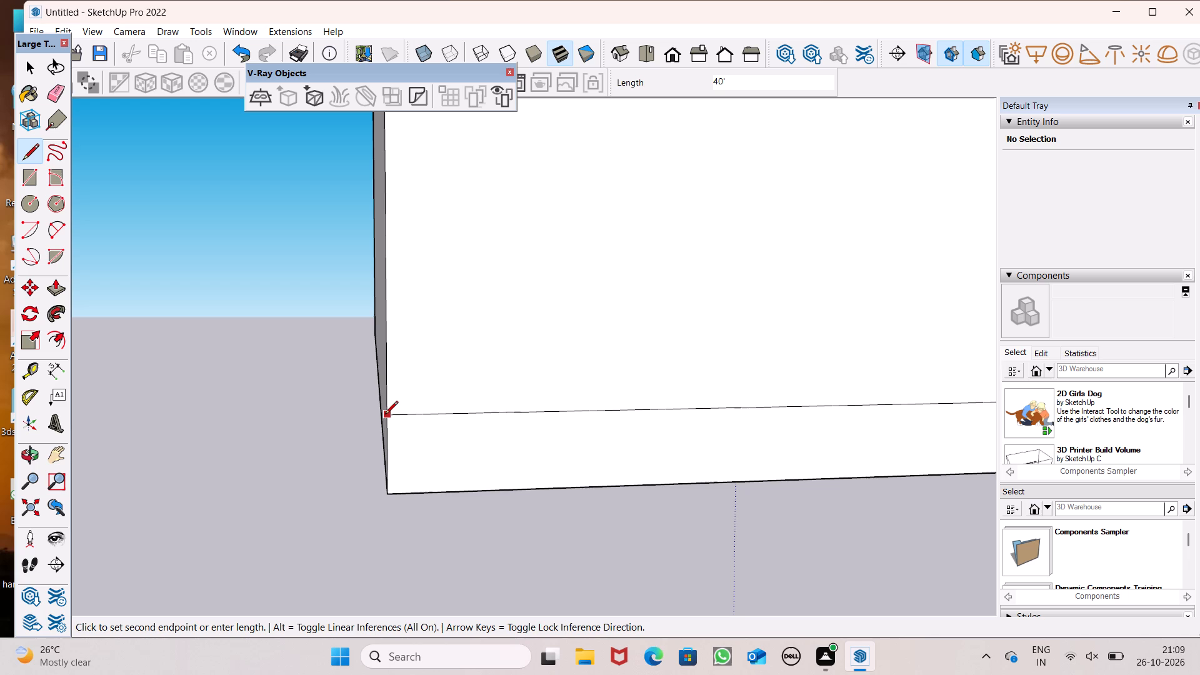
pyautogui.click(386, 407)
# Draw a 45' floor-level line along the right wall's outer face to its front corner.
pyautogui.moveTo(383, 407); pyautogui.dragTo(785, 397, button='middle')
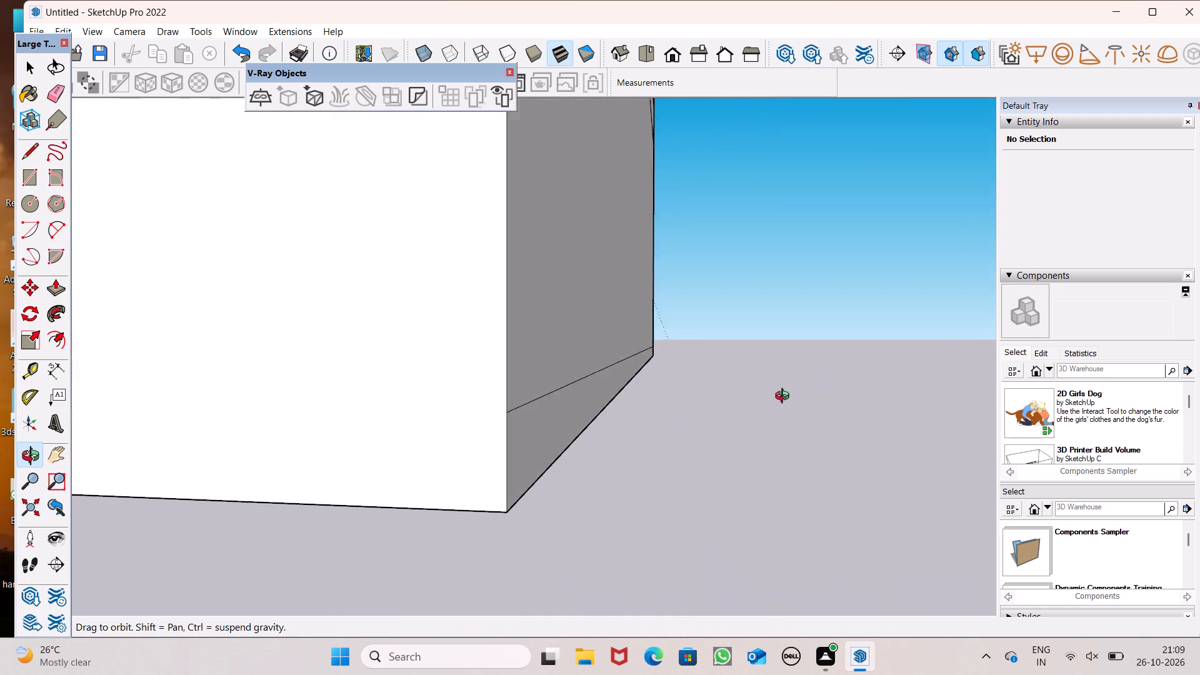
pyautogui.moveTo(785, 397); pyautogui.dragTo(785, 394, button='middle')
pyautogui.scroll(-4, 600, 376)
pyautogui.click(557, 392)
pyautogui.scroll(-6, 382, 367)
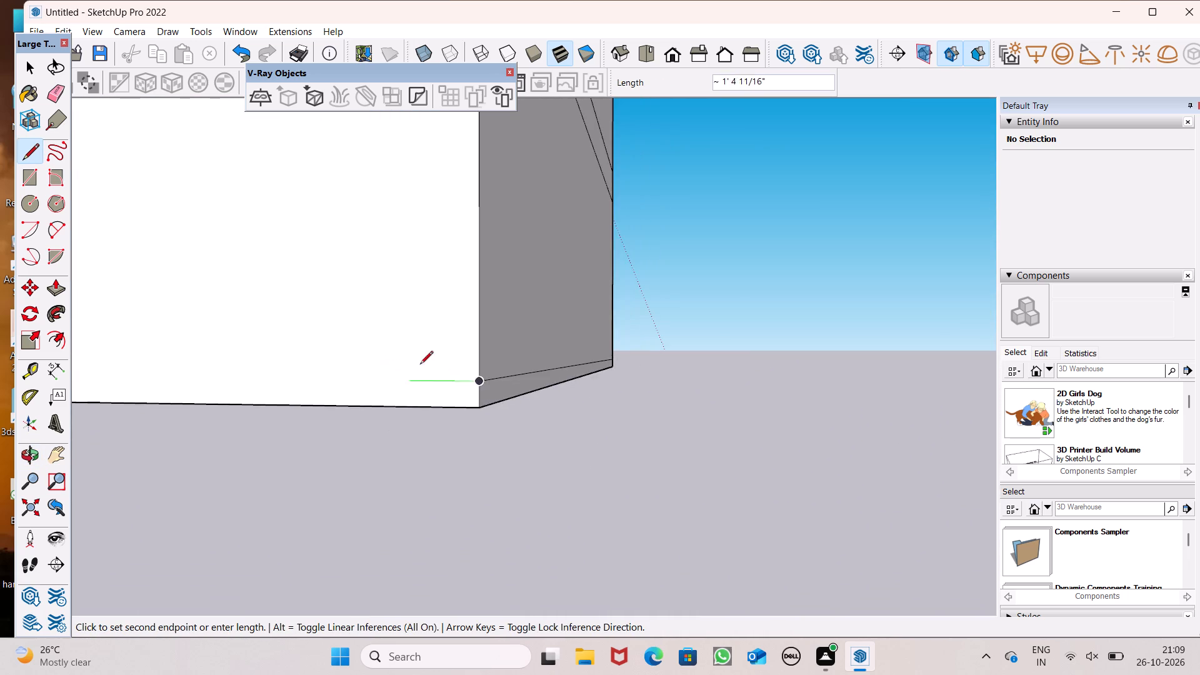
pyautogui.scroll(-8, 470, 354)
pyautogui.scroll(-7, 624, 344)
pyautogui.scroll(5, 288, 332)
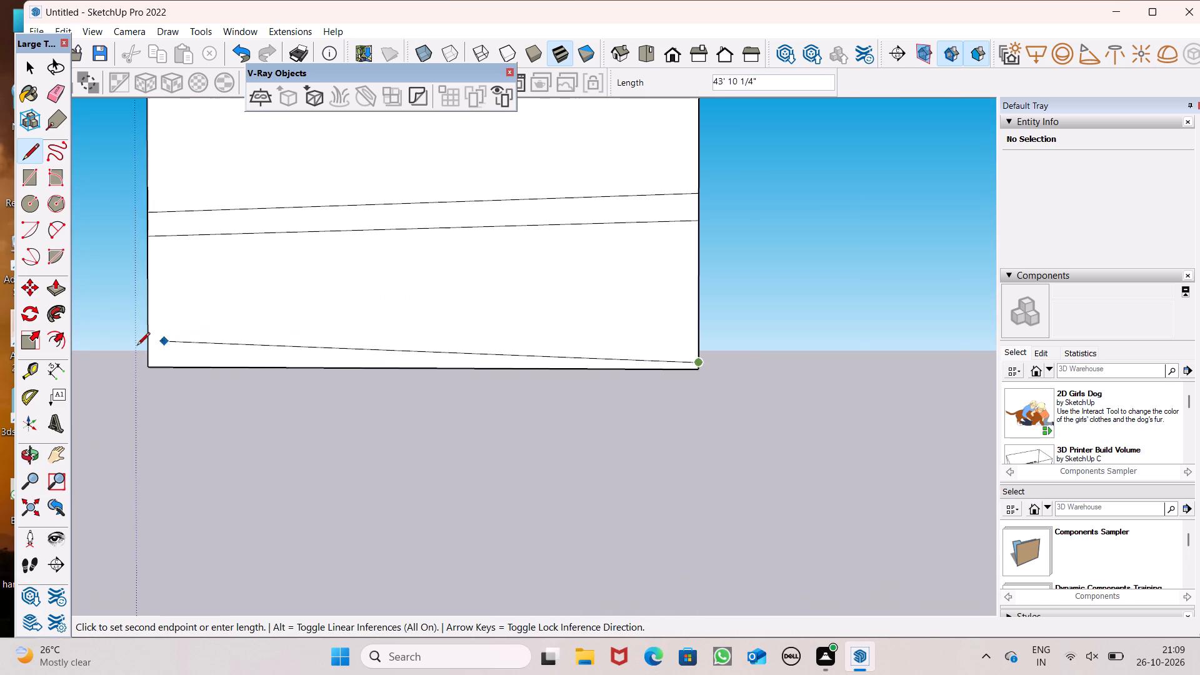
pyautogui.scroll(8, 137, 346)
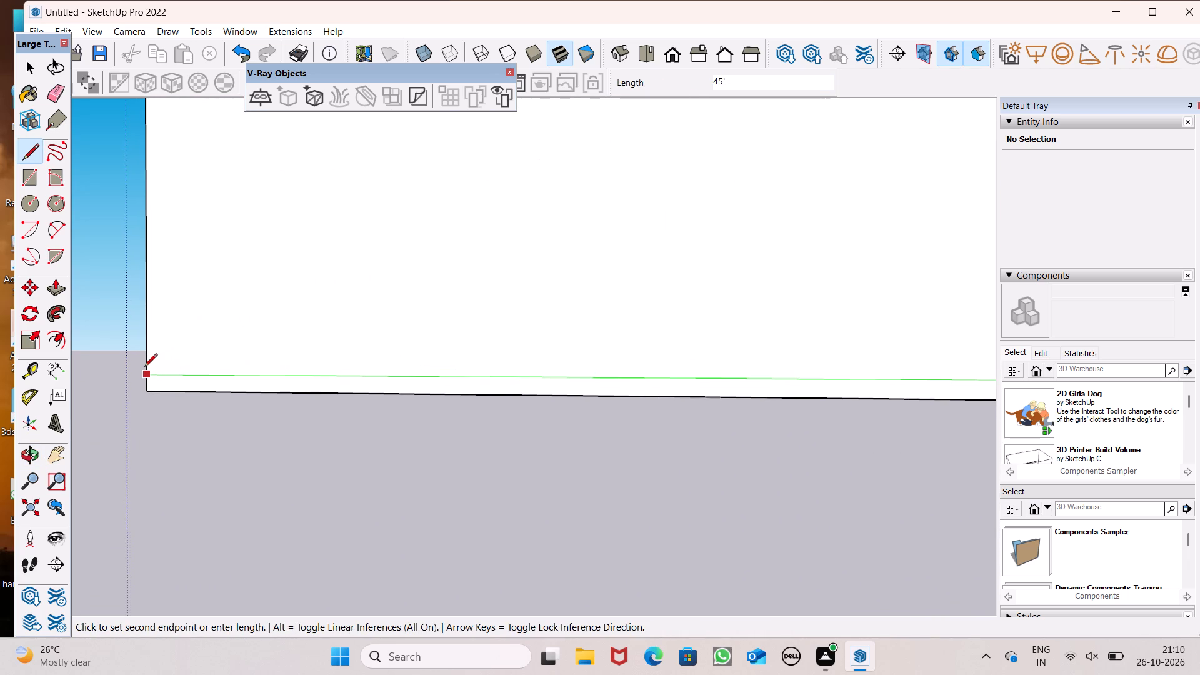
pyautogui.click(144, 367)
# Draw a floor-level line across the projecting front wall, from its outer corner to the edge of the recess.
pyautogui.scroll(-6, 94, 320)
pyautogui.moveTo(173, 369); pyautogui.dragTo(777, 410, button='middle')
pyautogui.click(805, 404)
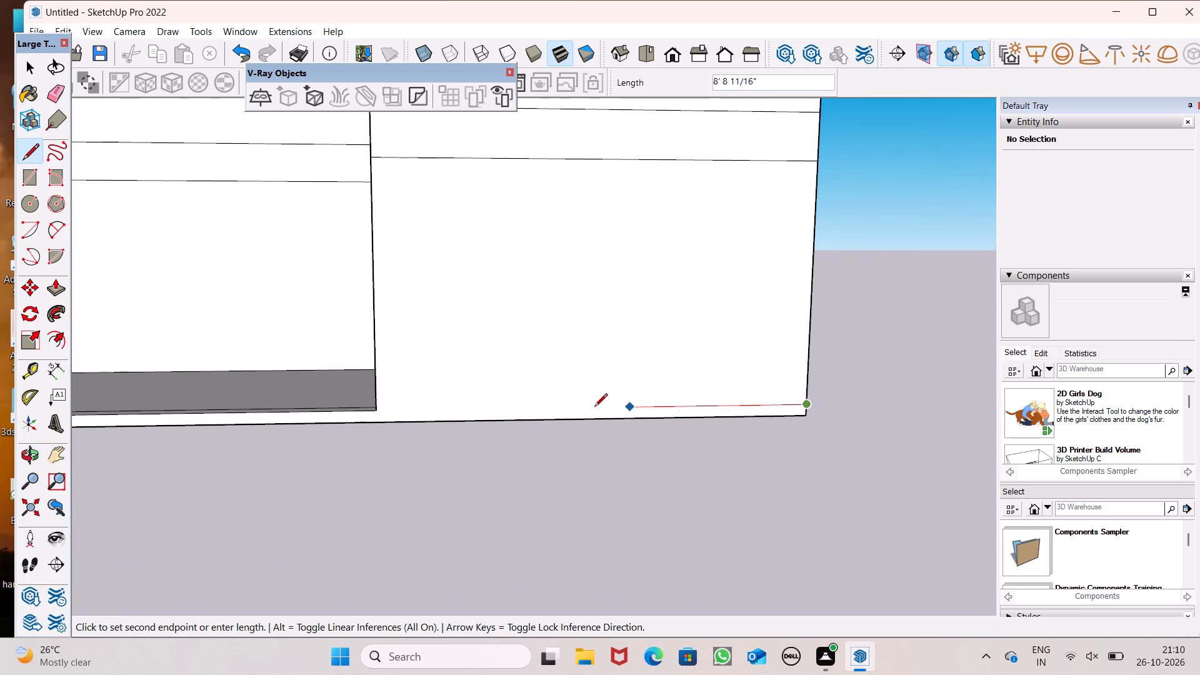
pyautogui.click(372, 406)
pyautogui.scroll(-6, 751, 311)
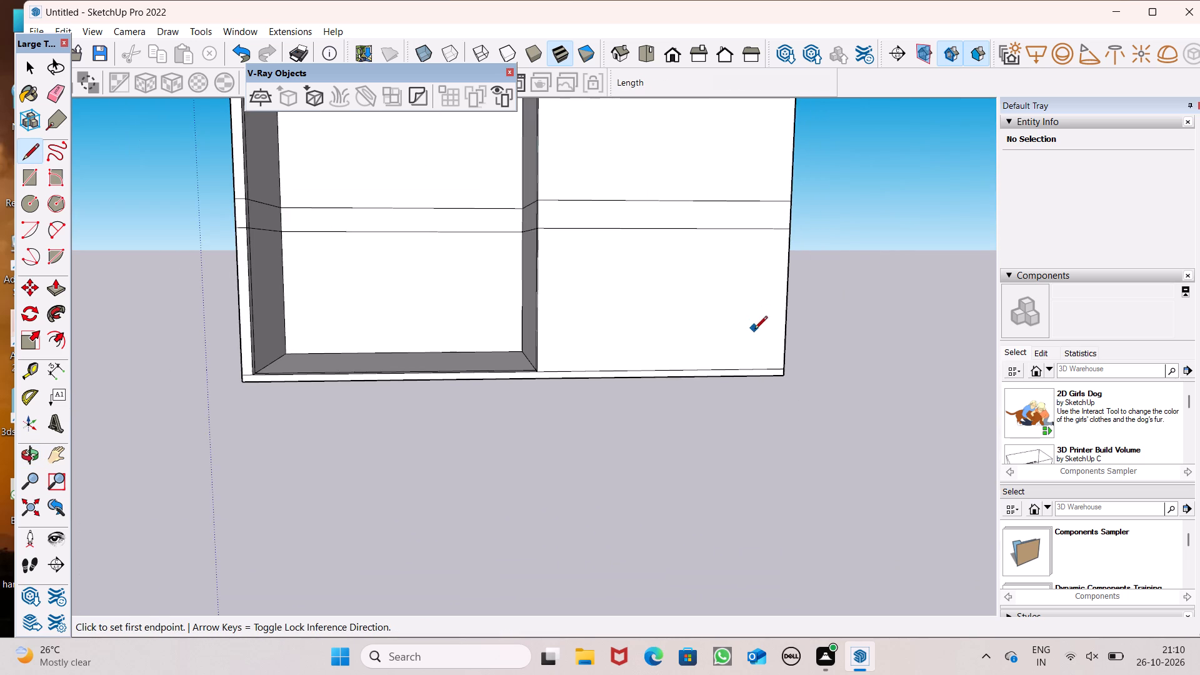
pyautogui.press('space')
# Push the left wall's lowest-tier front end back 9", then a further 11' 5 1/2", to the recessed front wall.
pyautogui.scroll(-5, 754, 330)
pyautogui.moveTo(705, 387); pyautogui.dragTo(711, 416, button='middle')
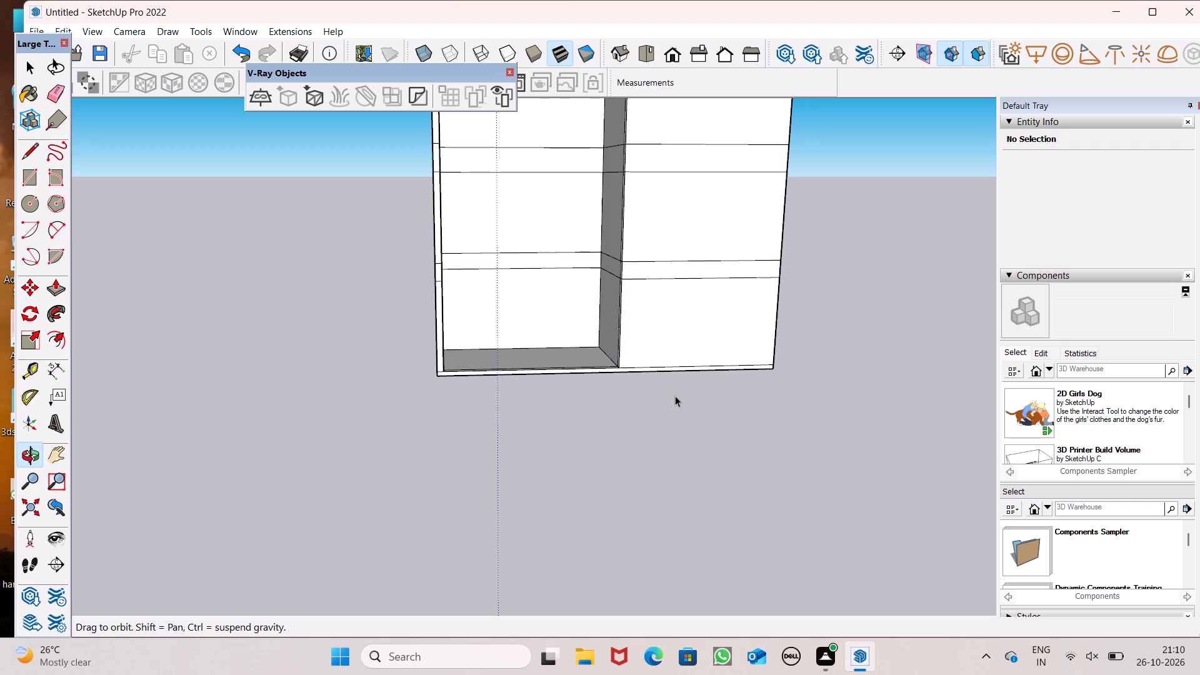
pyautogui.moveTo(614, 413); pyautogui.dragTo(563, 432, button='middle')
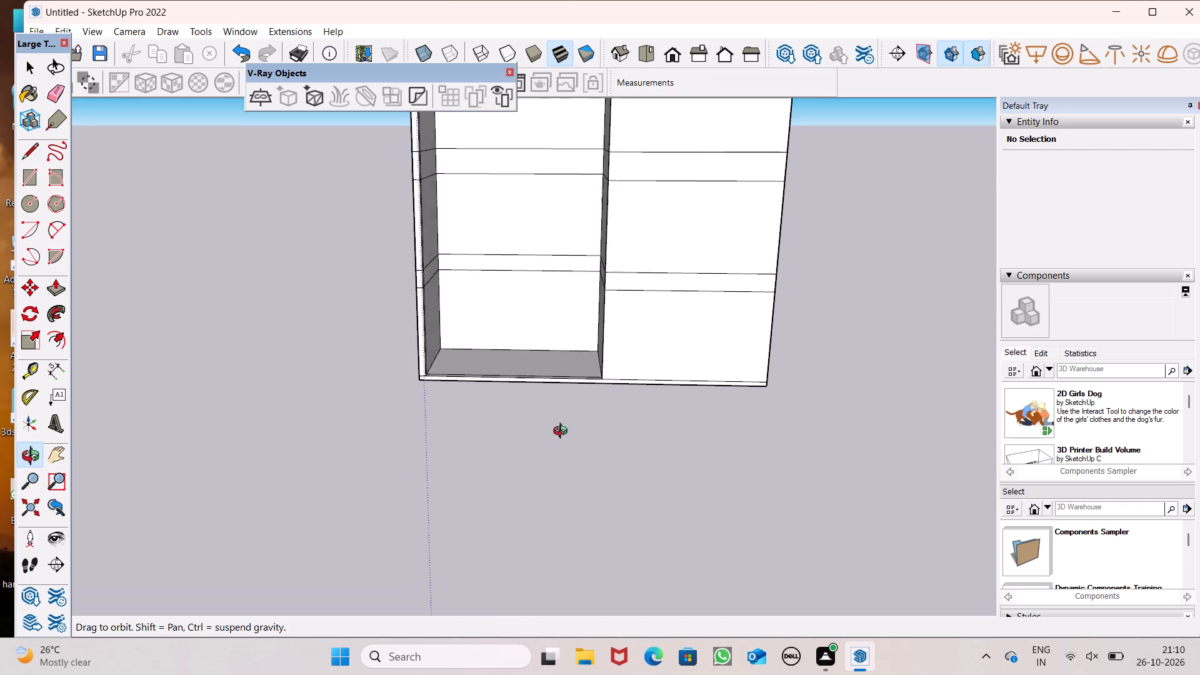
pyautogui.moveTo(563, 432); pyautogui.dragTo(591, 465, button='middle')
pyautogui.scroll(1, 501, 427)
pyautogui.moveTo(456, 354); pyautogui.dragTo(447, 394, button='middle')
pyautogui.scroll(6, 367, 284)
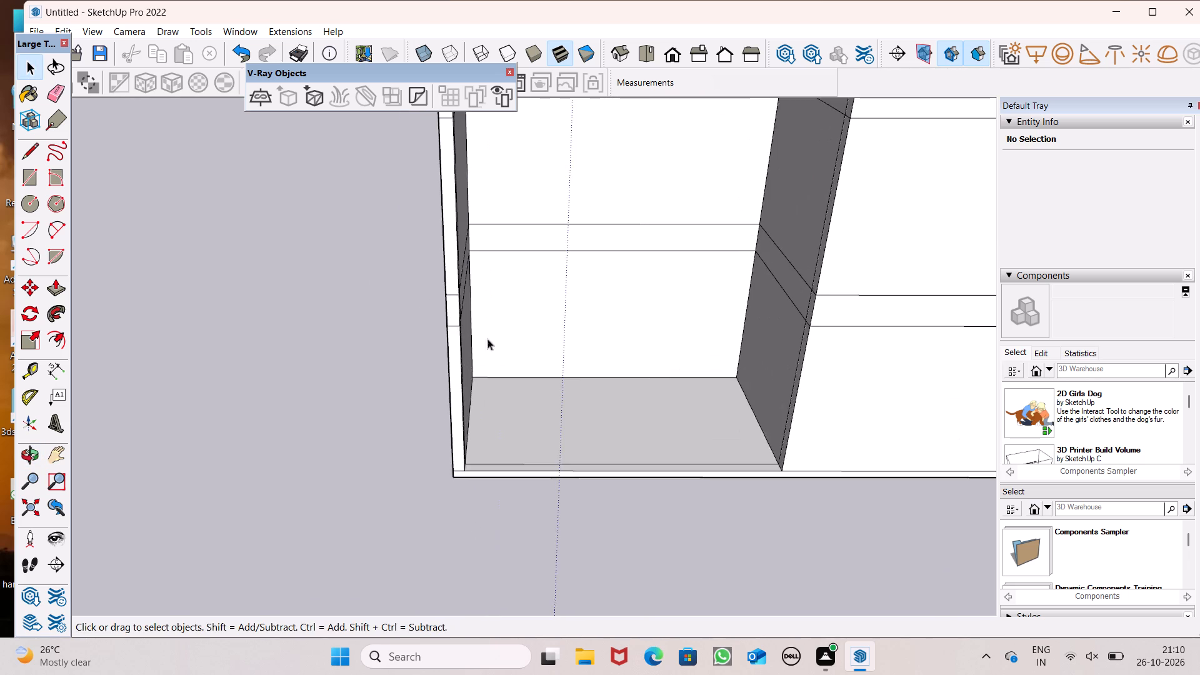
pyautogui.moveTo(486, 339); pyautogui.dragTo(447, 334, button='middle')
pyautogui.click(57, 299)
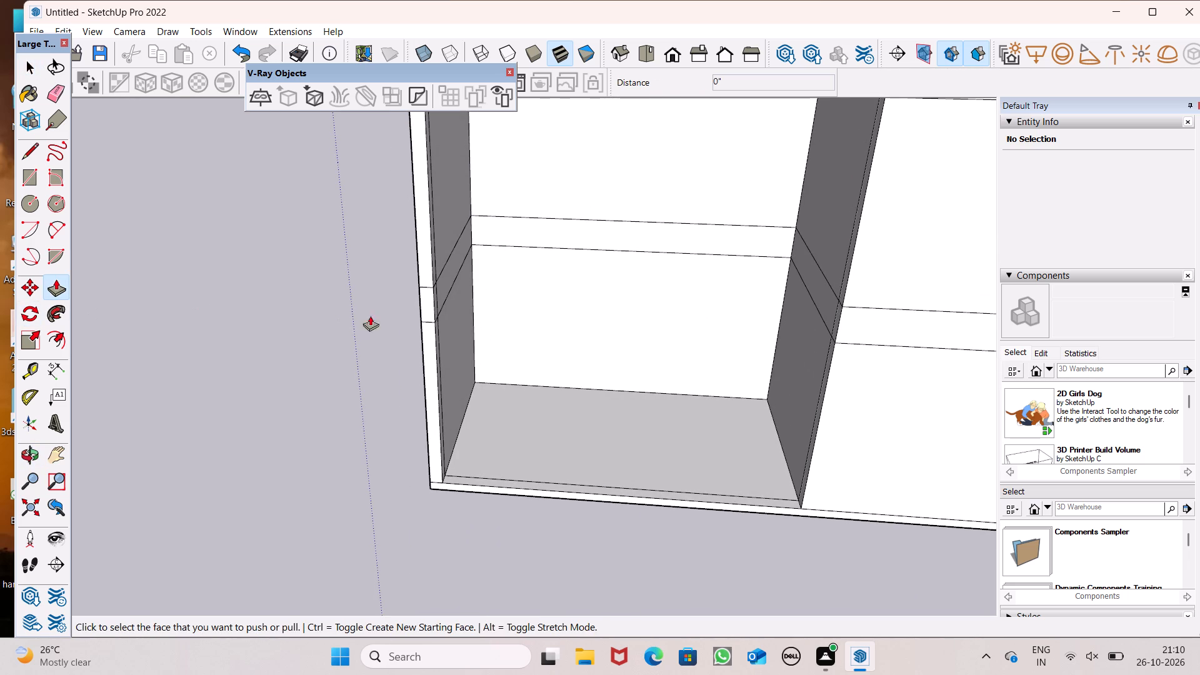
pyautogui.scroll(1, 437, 333)
pyautogui.moveTo(434, 352); pyautogui.dragTo(442, 343)
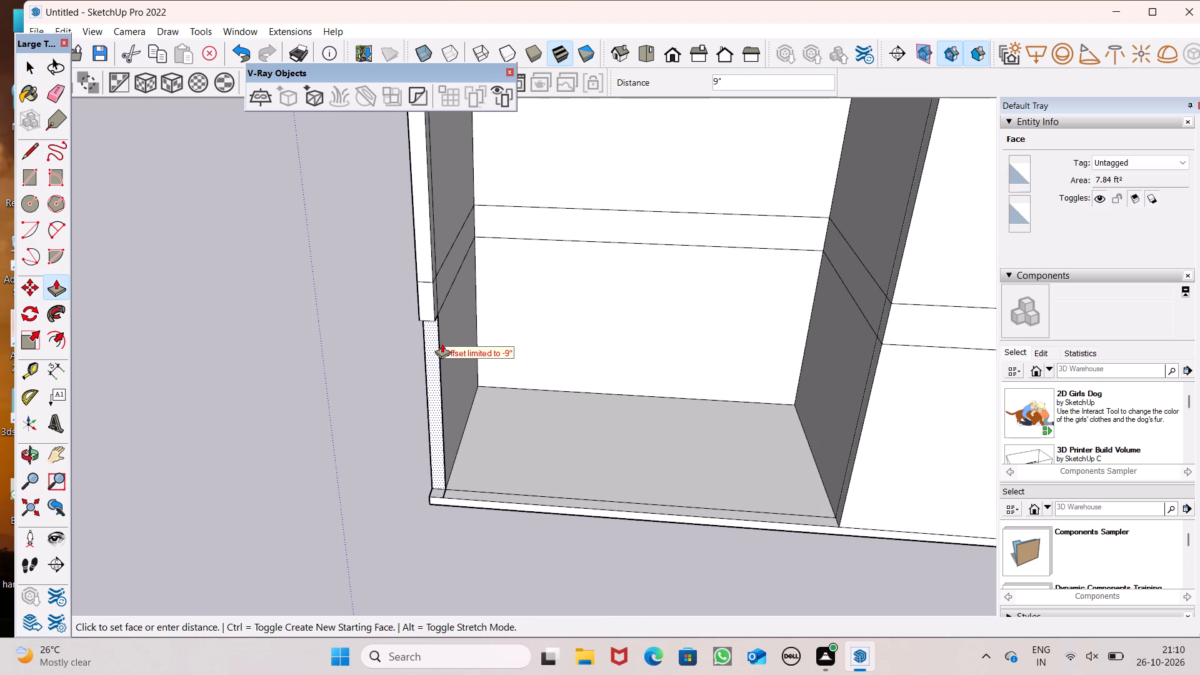
pyautogui.moveTo(442, 343); pyautogui.dragTo(446, 338)
pyautogui.moveTo(437, 346); pyautogui.dragTo(492, 287)
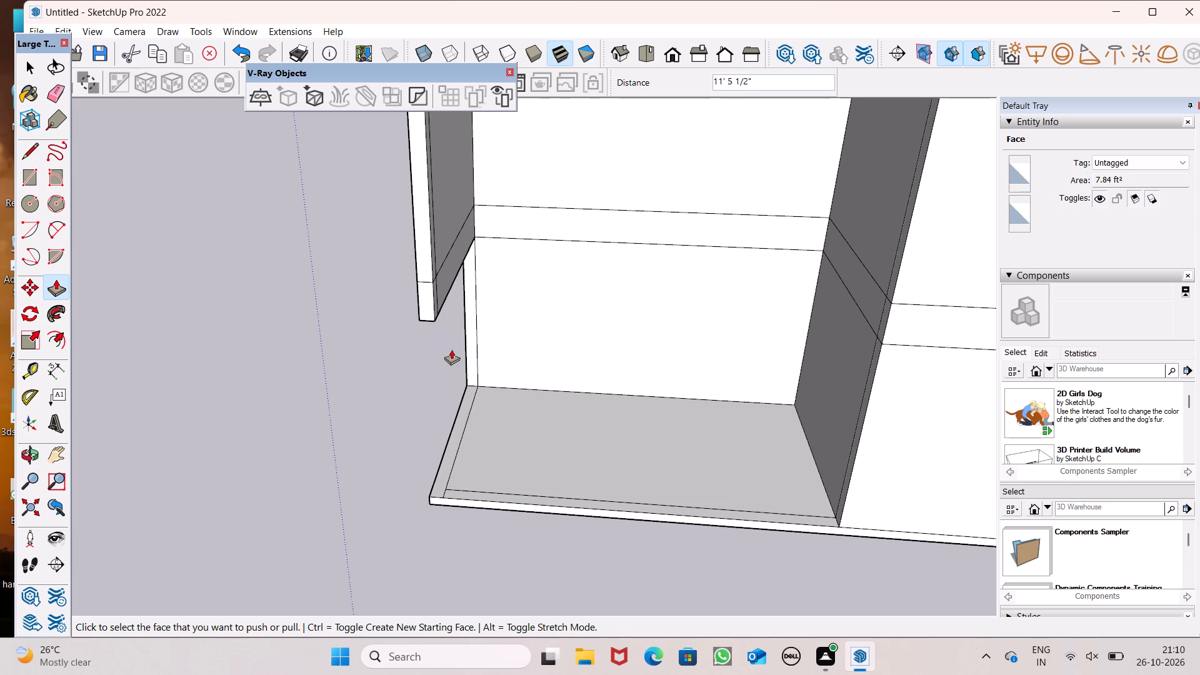
# Draw a short horizontal line across the cut-back left wall end in the lowest tier, reaching past its outer edge.
pyautogui.scroll(-1, 451, 349)
pyautogui.moveTo(479, 362); pyautogui.dragTo(486, 253, button='middle')
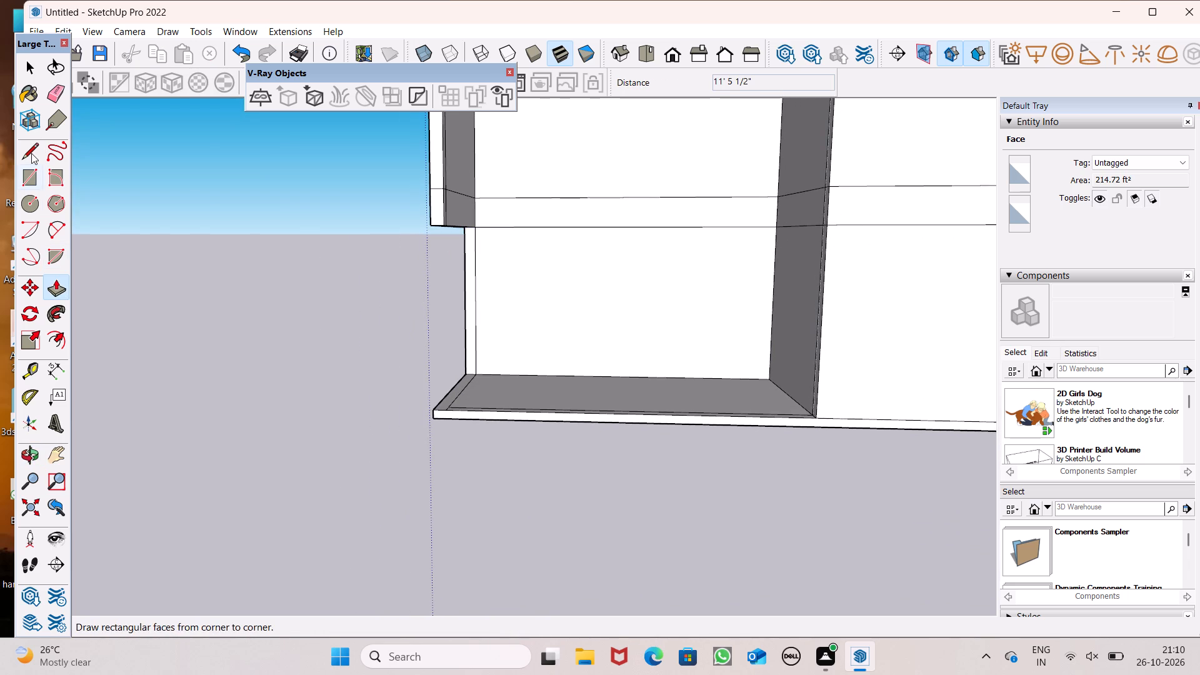
pyautogui.click(31, 153)
pyautogui.moveTo(246, 353); pyautogui.dragTo(281, 356, button='middle')
pyautogui.scroll(1, 370, 349)
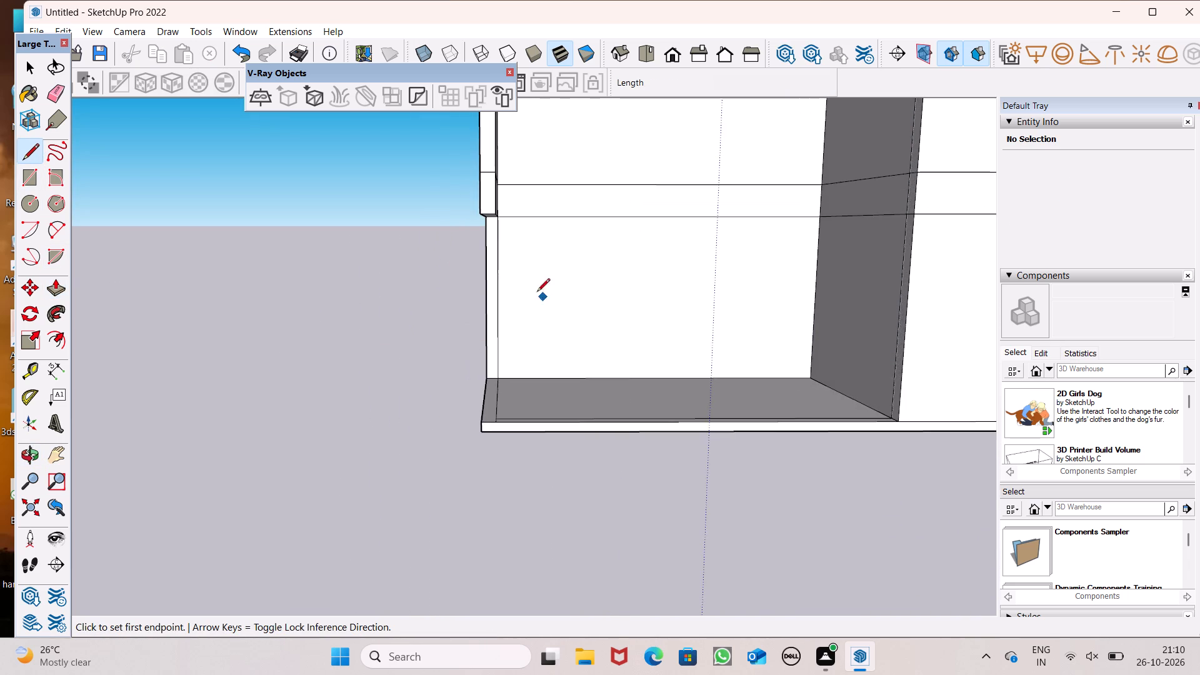
pyautogui.scroll(3, 537, 292)
pyautogui.click(479, 260)
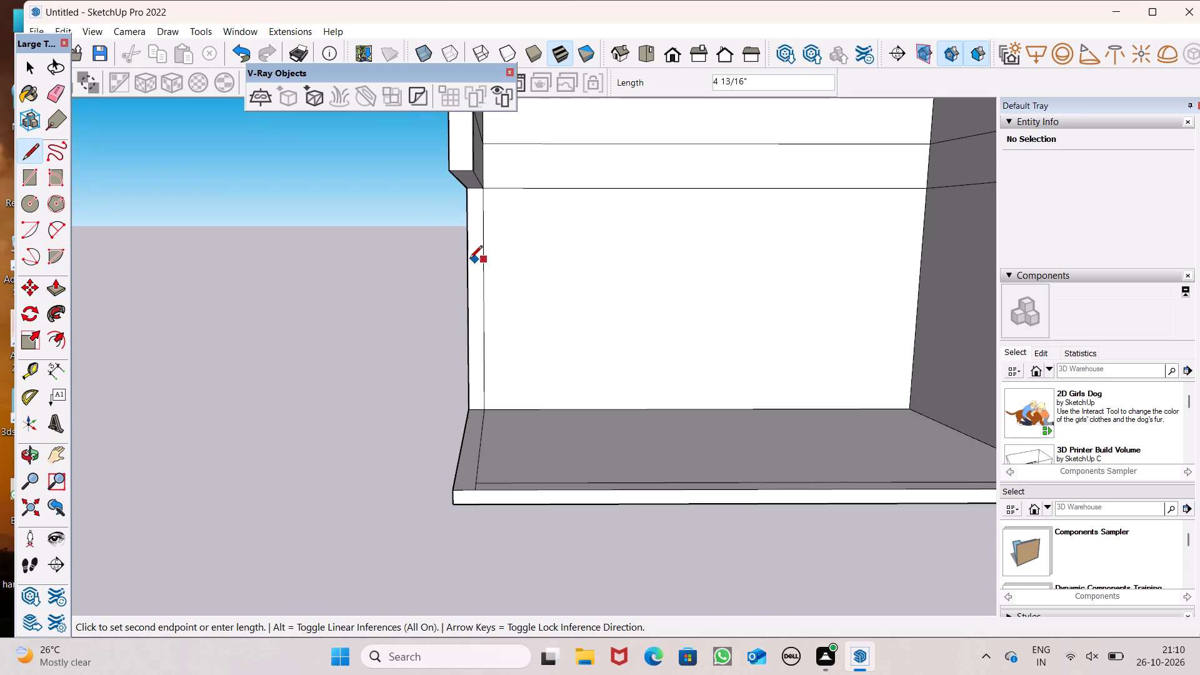
pyautogui.click(461, 261)
pyautogui.press('space')
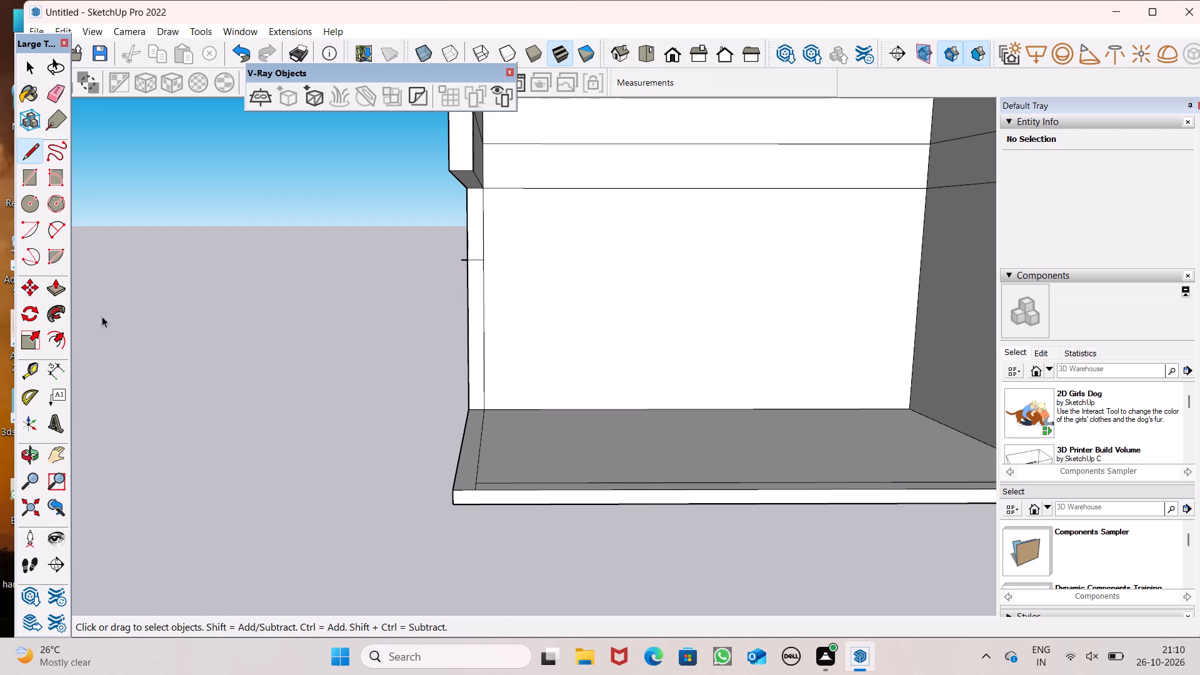
# Erase the line stub that sticks out past the outer edge of the cut-back wall end.
pyautogui.click(58, 103)
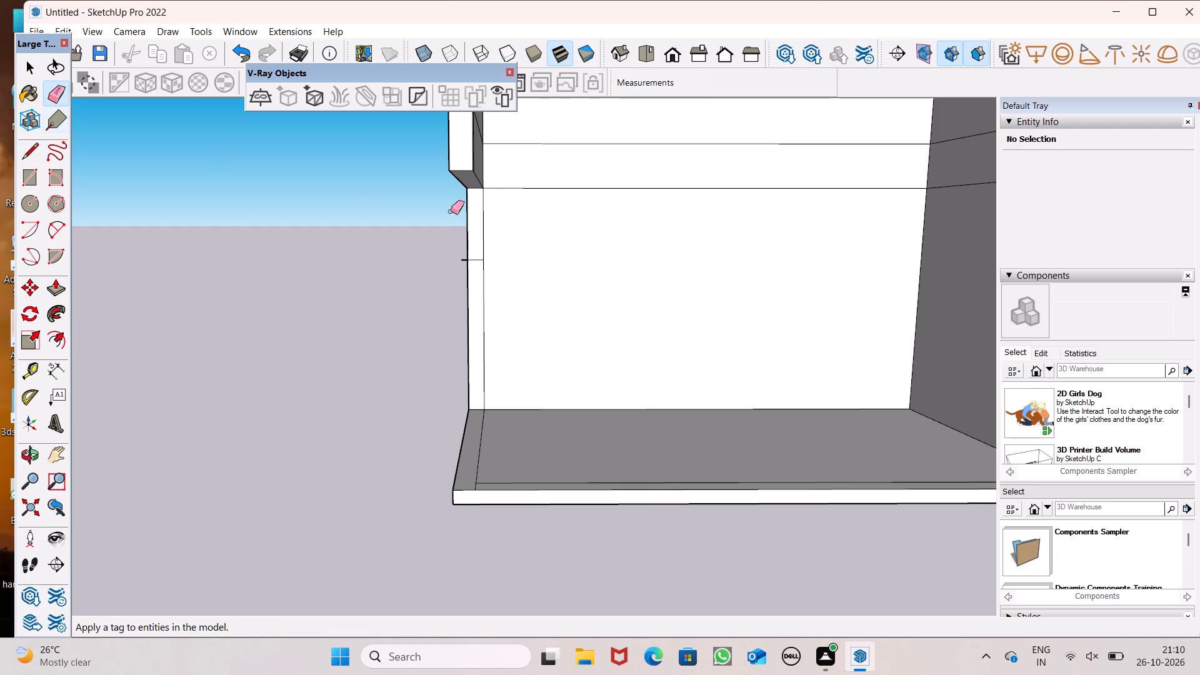
pyautogui.scroll(5, 485, 267)
pyautogui.click(442, 251)
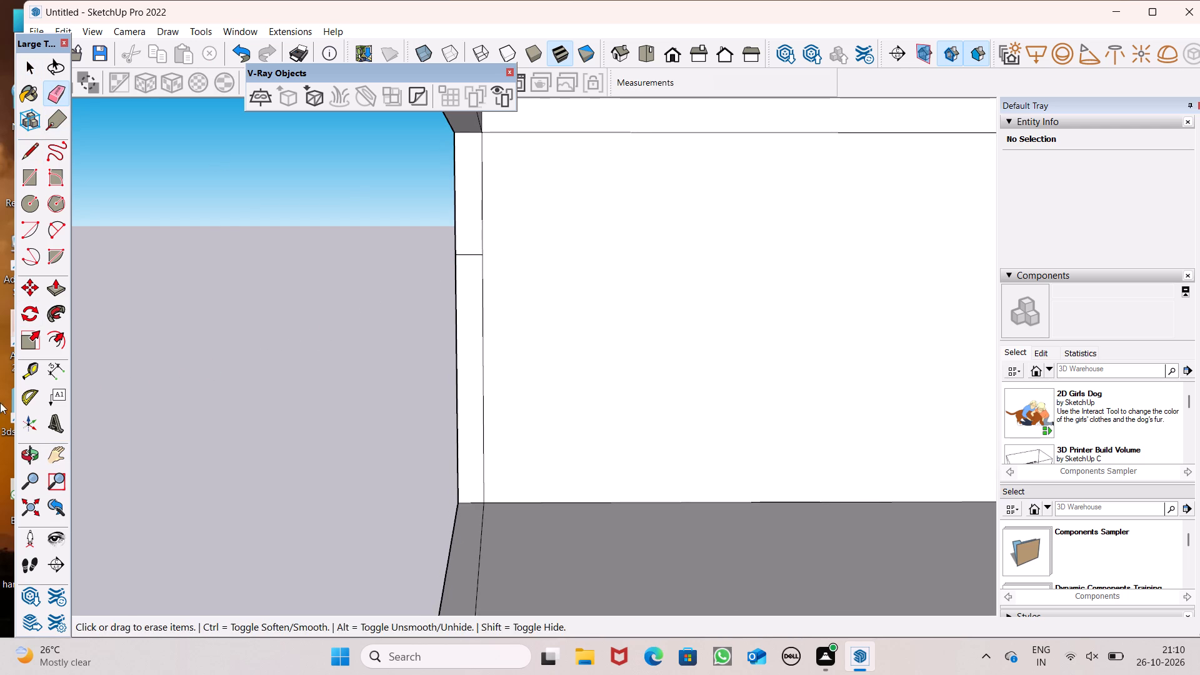
# Place a horizontal guide 6' above the floor on the cut-back left wall end.
pyautogui.click(34, 366)
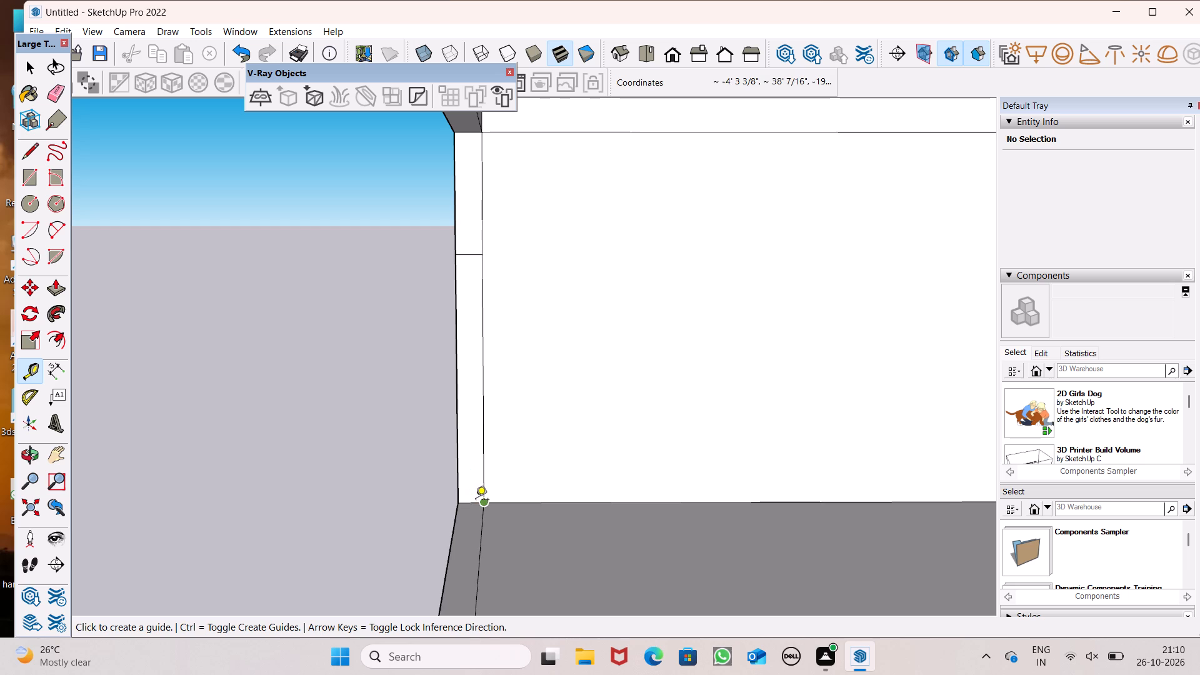
pyautogui.click(472, 506)
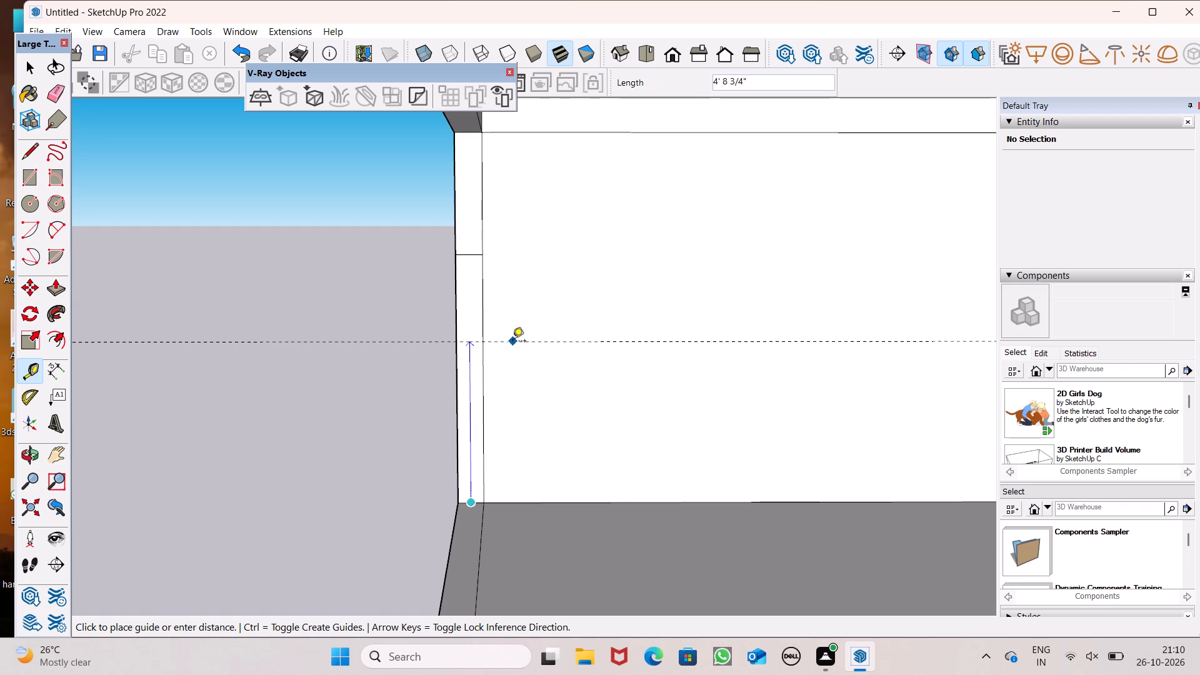
pyautogui.write("6'")
pyautogui.press('Return')
pyautogui.press('space')
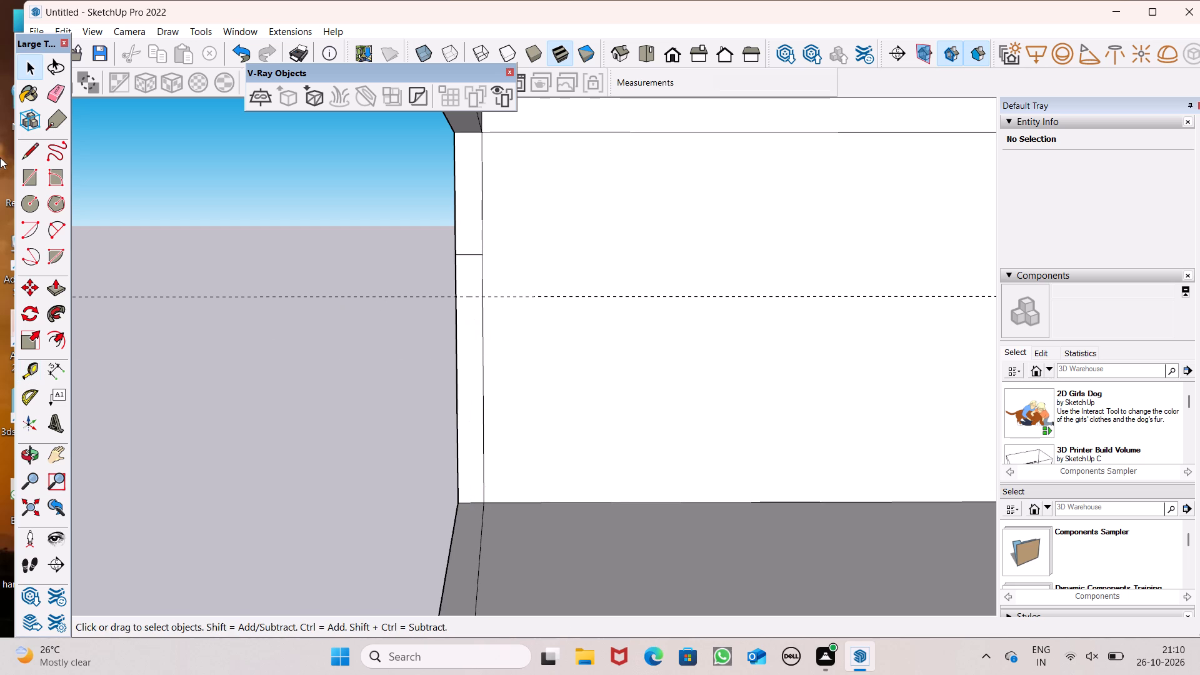
# Draw a 9" horizontal line along the 6' guide across the cut-back left wall end.
pyautogui.click(27, 150)
pyautogui.scroll(1, 466, 289)
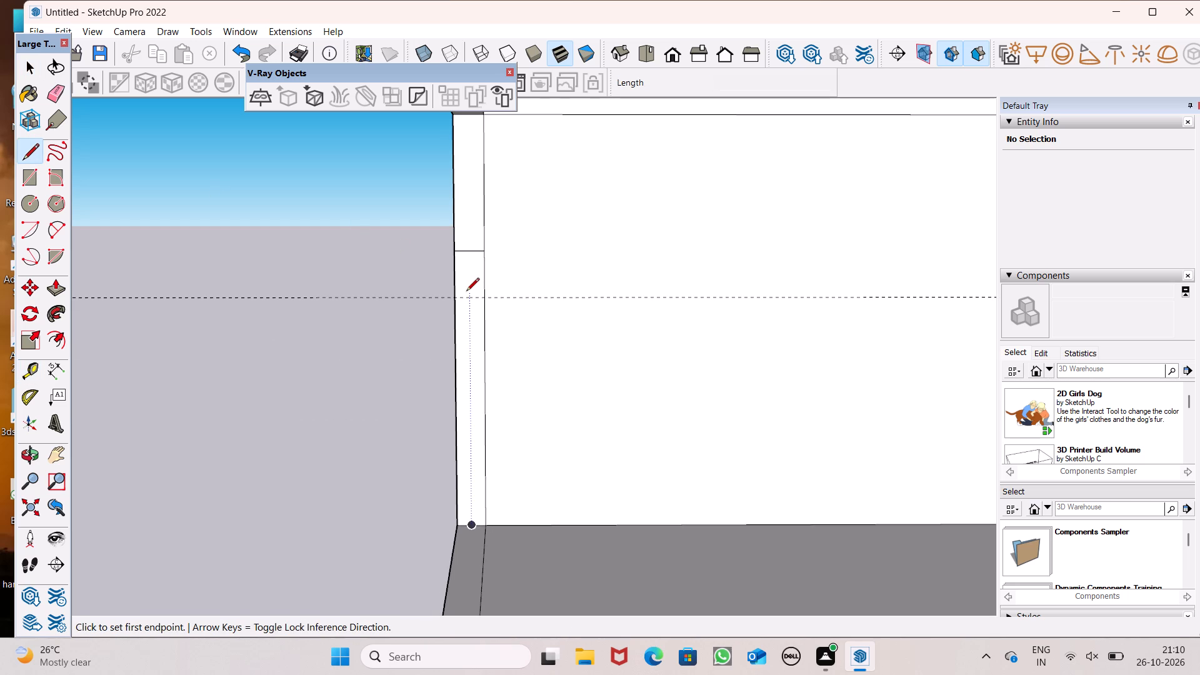
pyautogui.click(456, 296)
pyautogui.click(483, 297)
pyautogui.press('space')
# Erase the 6' guide and the older short line above the new one on the wall end.
pyautogui.click(52, 96)
pyautogui.moveTo(234, 302); pyautogui.dragTo(268, 282)
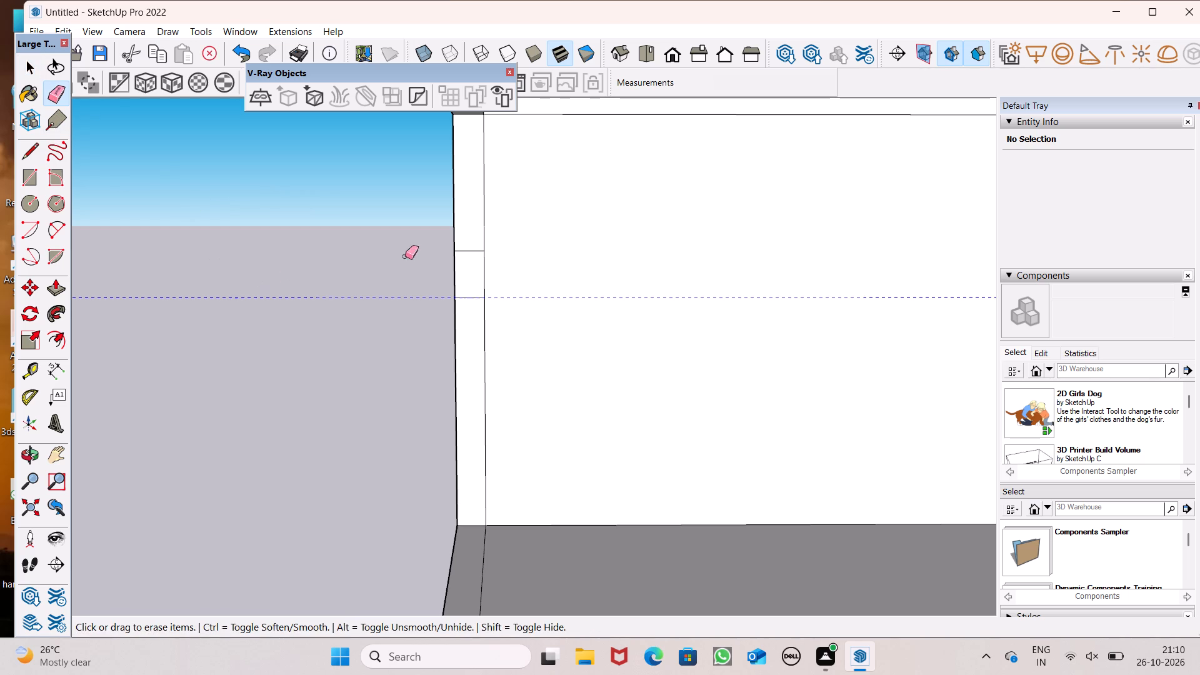
pyautogui.moveTo(461, 242); pyautogui.dragTo(468, 255)
pyautogui.press('space')
# Pull the wall end's lower part below the new line forward about 9' 8 1/2" over the floor slab as a low wall.
pyautogui.scroll(-5, 229, 227)
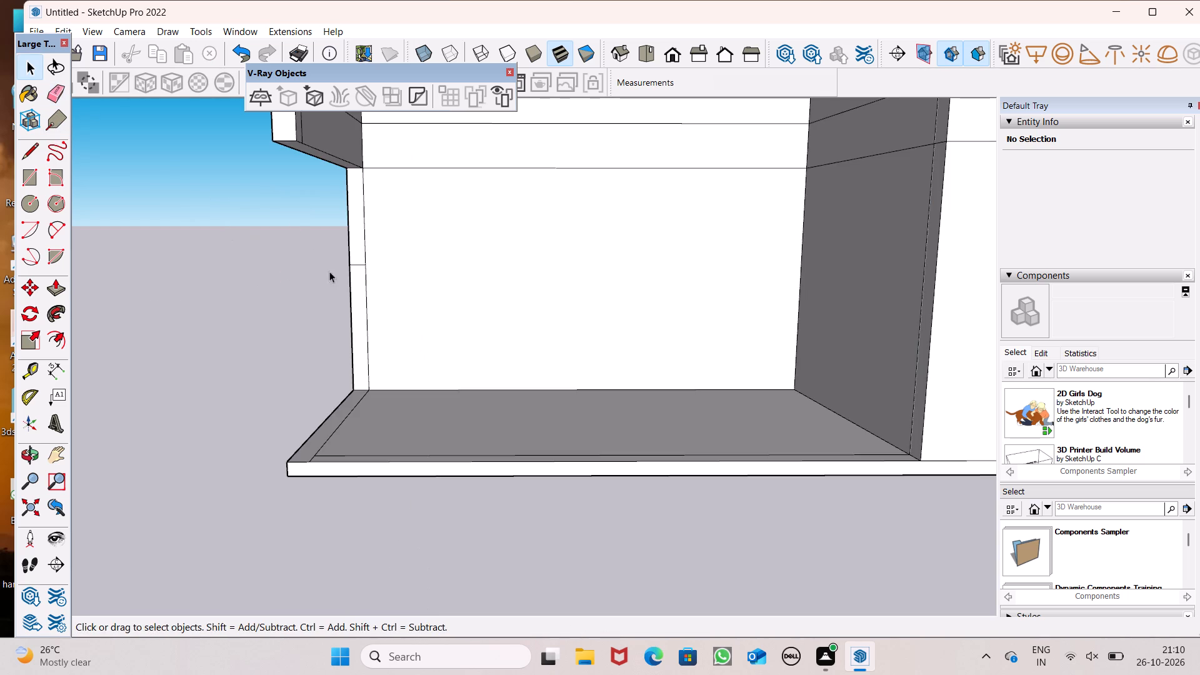
pyautogui.moveTo(329, 272); pyautogui.dragTo(326, 359, button='middle')
pyautogui.click(56, 296)
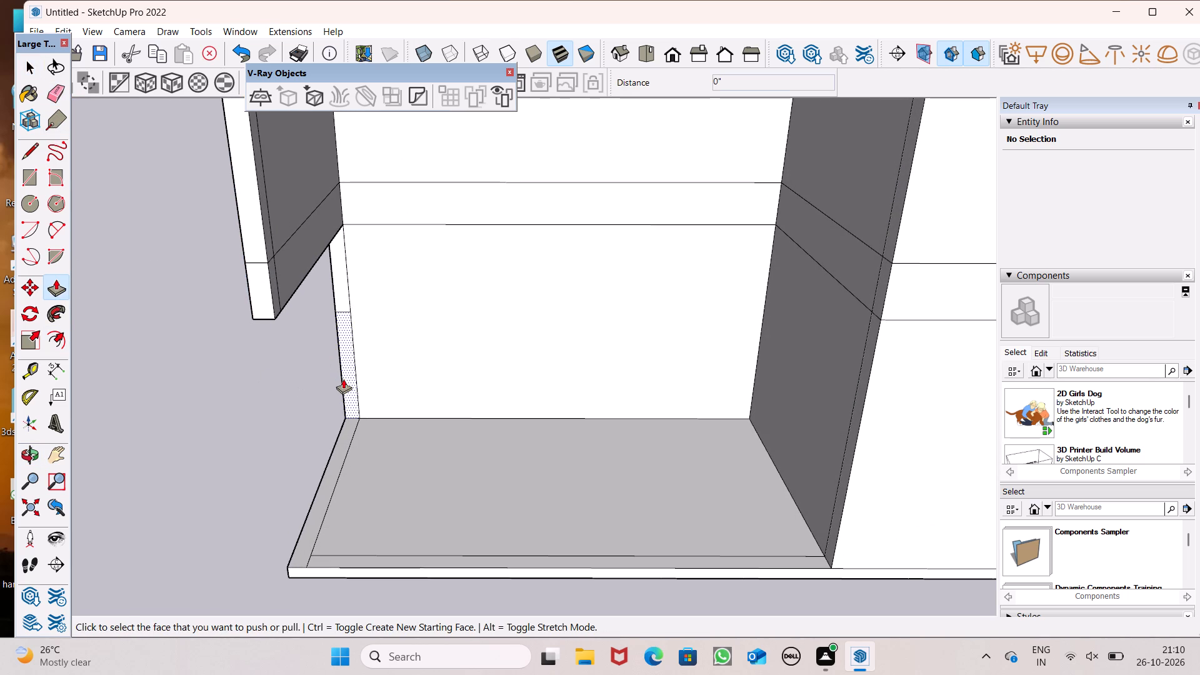
pyautogui.moveTo(344, 379); pyautogui.dragTo(337, 479)
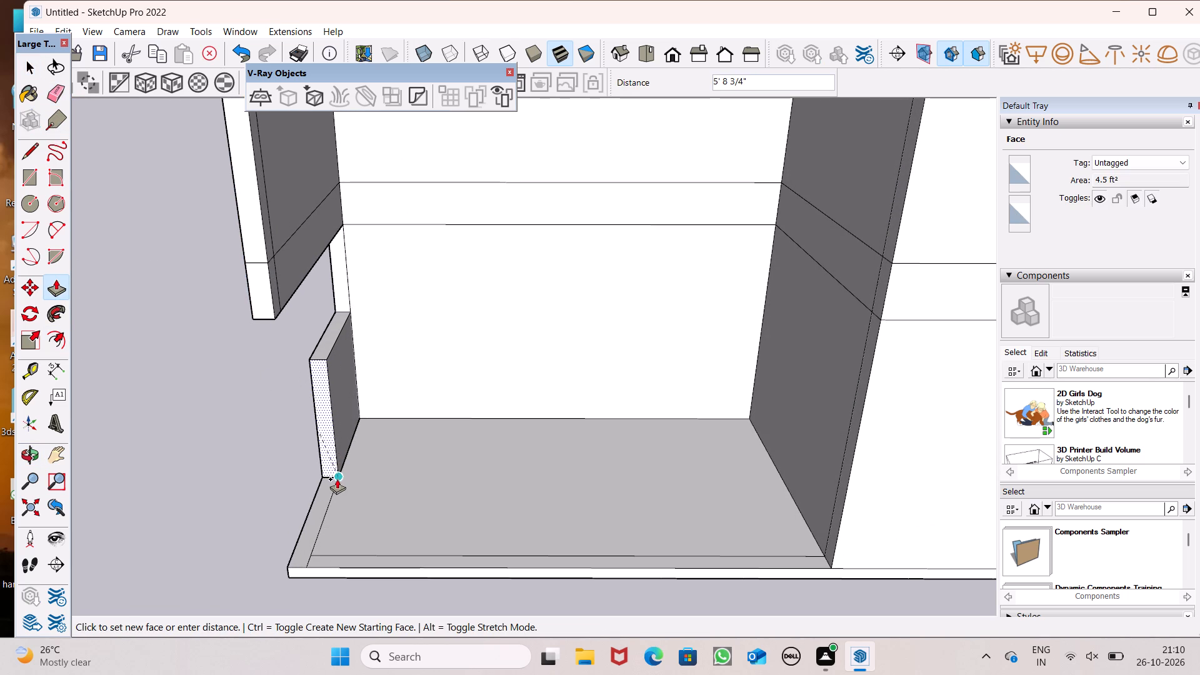
pyautogui.moveTo(337, 479); pyautogui.dragTo(331, 492)
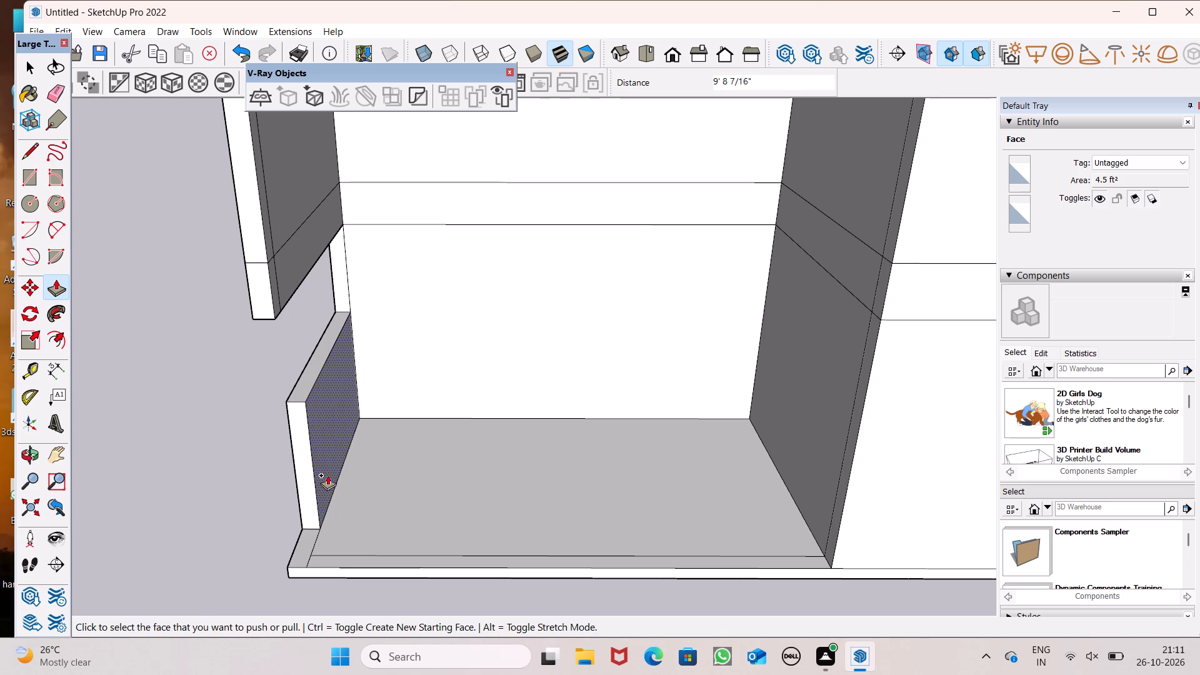
# Look over the extended low side wall and its distance from the slab's front edge from several sides.
pyautogui.moveTo(347, 399); pyautogui.dragTo(271, 301, button='middle')
pyautogui.scroll(-1, 322, 329)
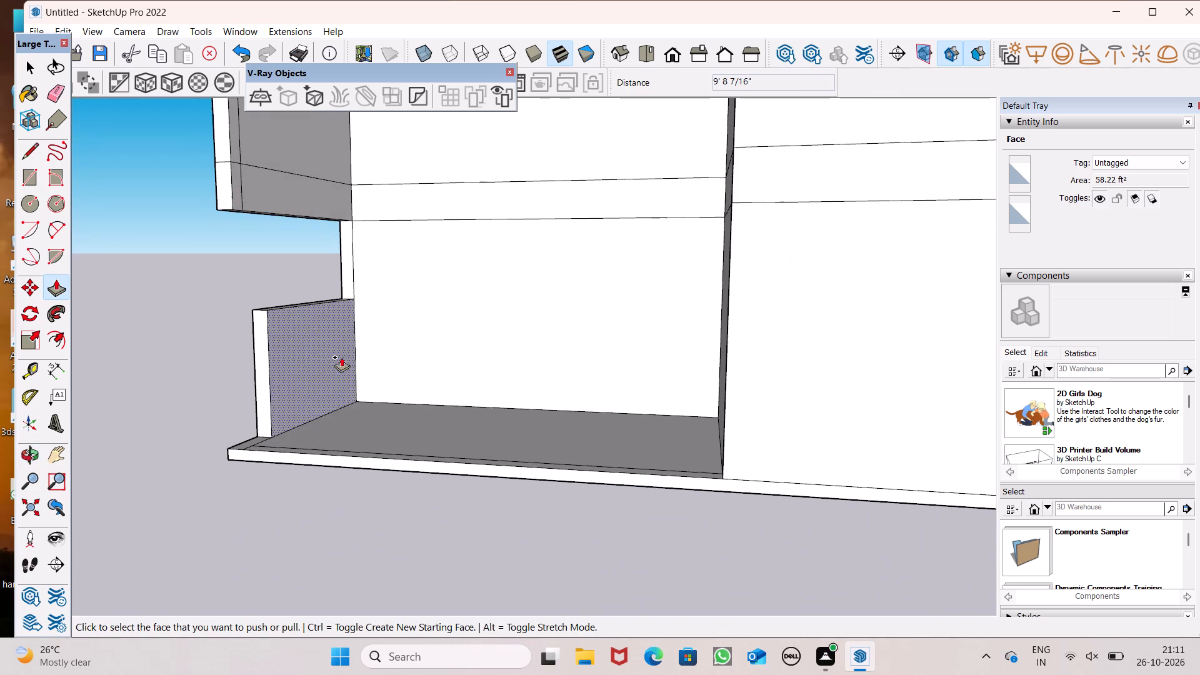
pyautogui.scroll(-3, 357, 392)
pyautogui.moveTo(470, 404); pyautogui.dragTo(473, 425, button='middle')
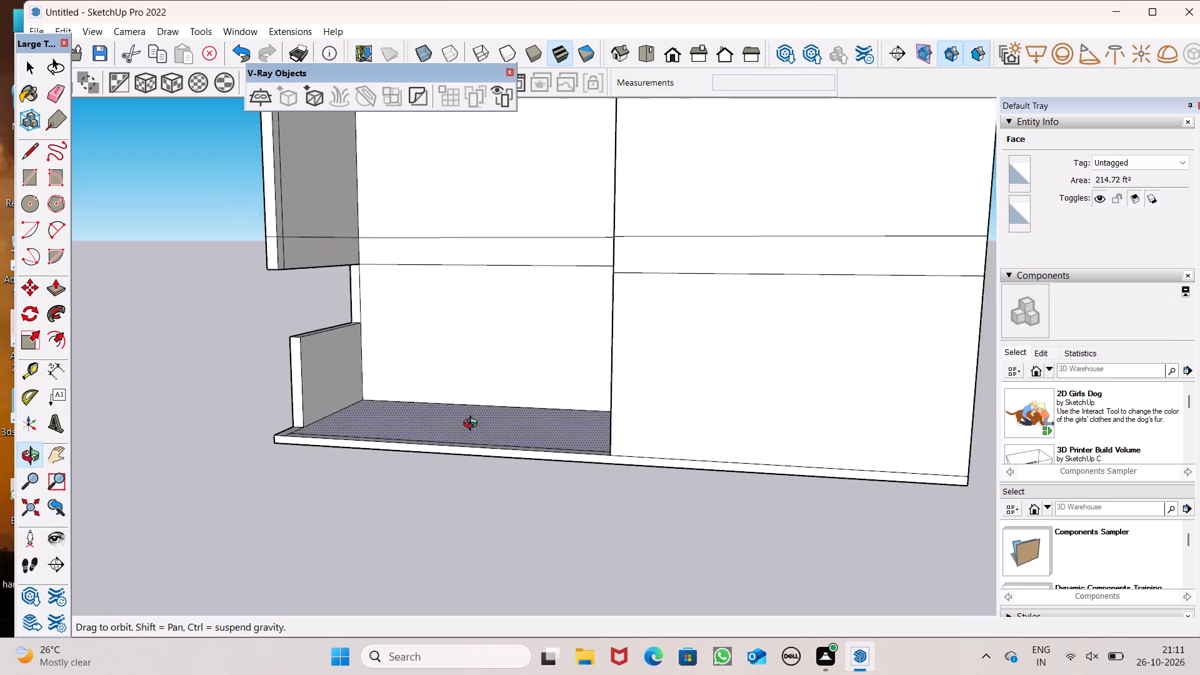
pyautogui.moveTo(473, 425); pyautogui.dragTo(539, 464, button='middle')
pyautogui.scroll(-1, 562, 411)
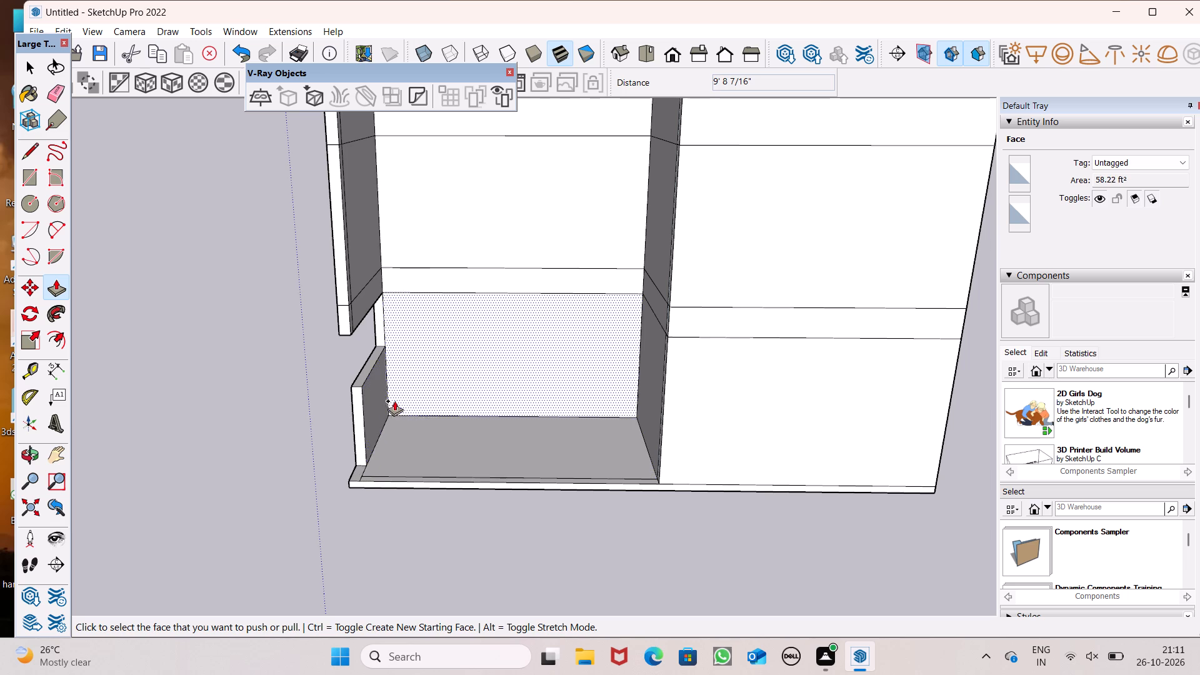
pyautogui.scroll(-3, 409, 386)
pyautogui.moveTo(394, 392); pyautogui.dragTo(316, 442, button='middle')
pyautogui.scroll(3, 328, 410)
pyautogui.moveTo(346, 414); pyautogui.dragTo(441, 480, button='middle')
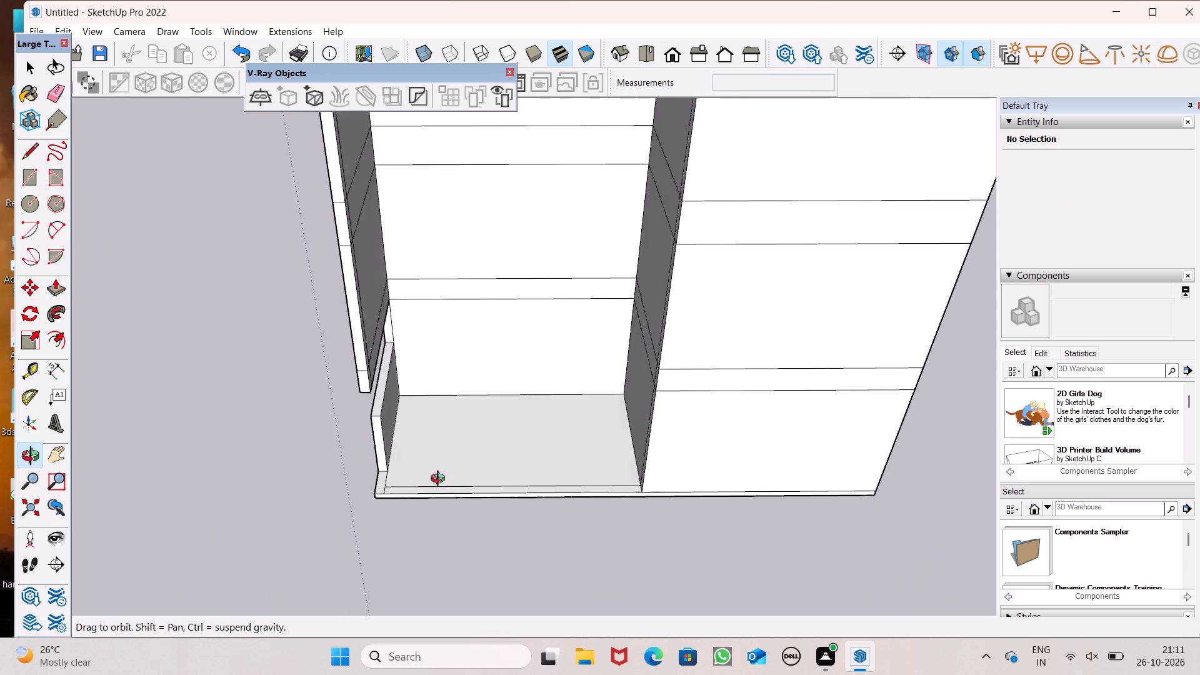
pyautogui.moveTo(441, 480); pyautogui.dragTo(755, 419, button='middle')
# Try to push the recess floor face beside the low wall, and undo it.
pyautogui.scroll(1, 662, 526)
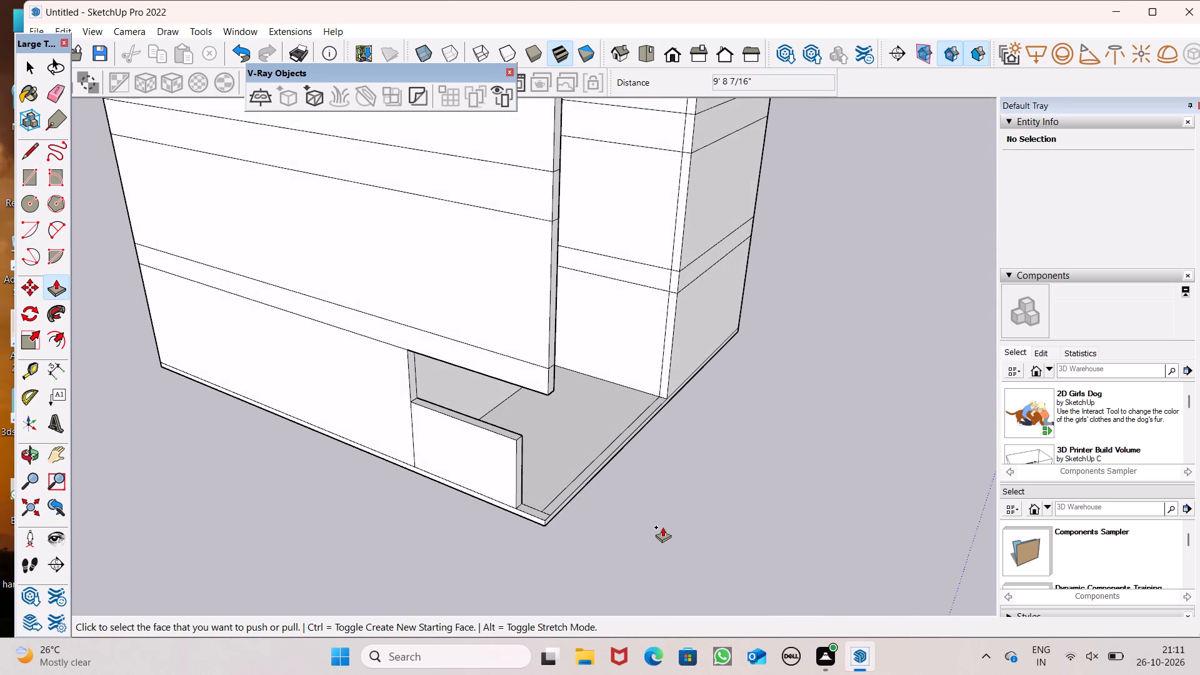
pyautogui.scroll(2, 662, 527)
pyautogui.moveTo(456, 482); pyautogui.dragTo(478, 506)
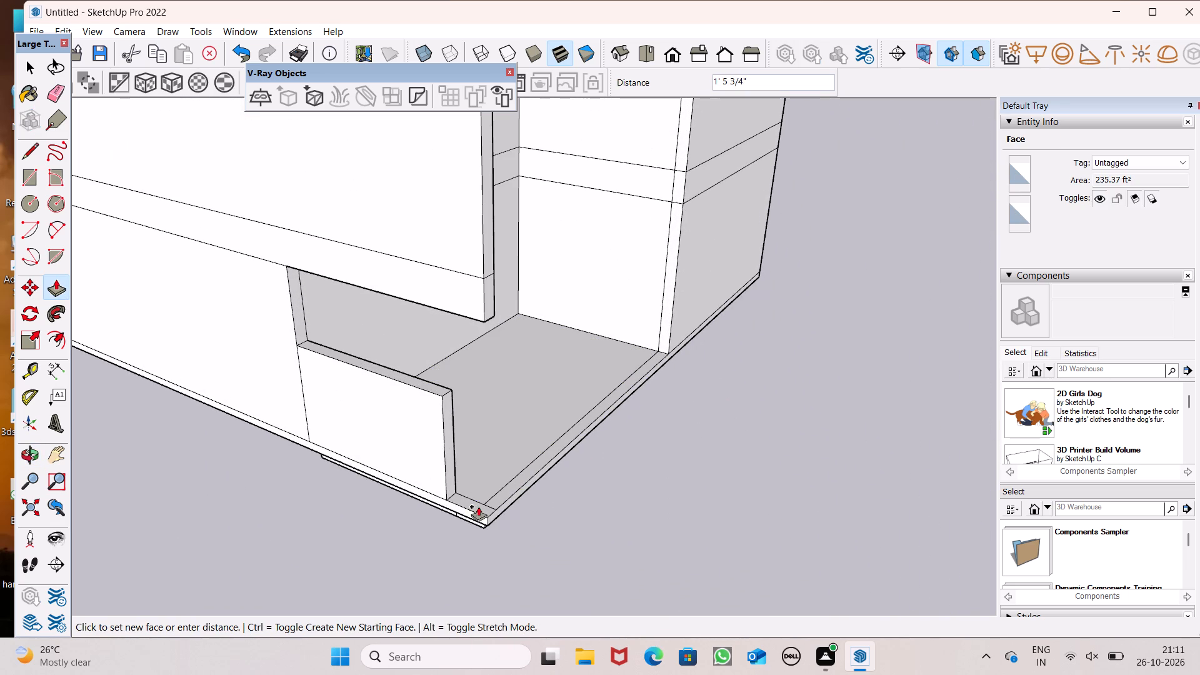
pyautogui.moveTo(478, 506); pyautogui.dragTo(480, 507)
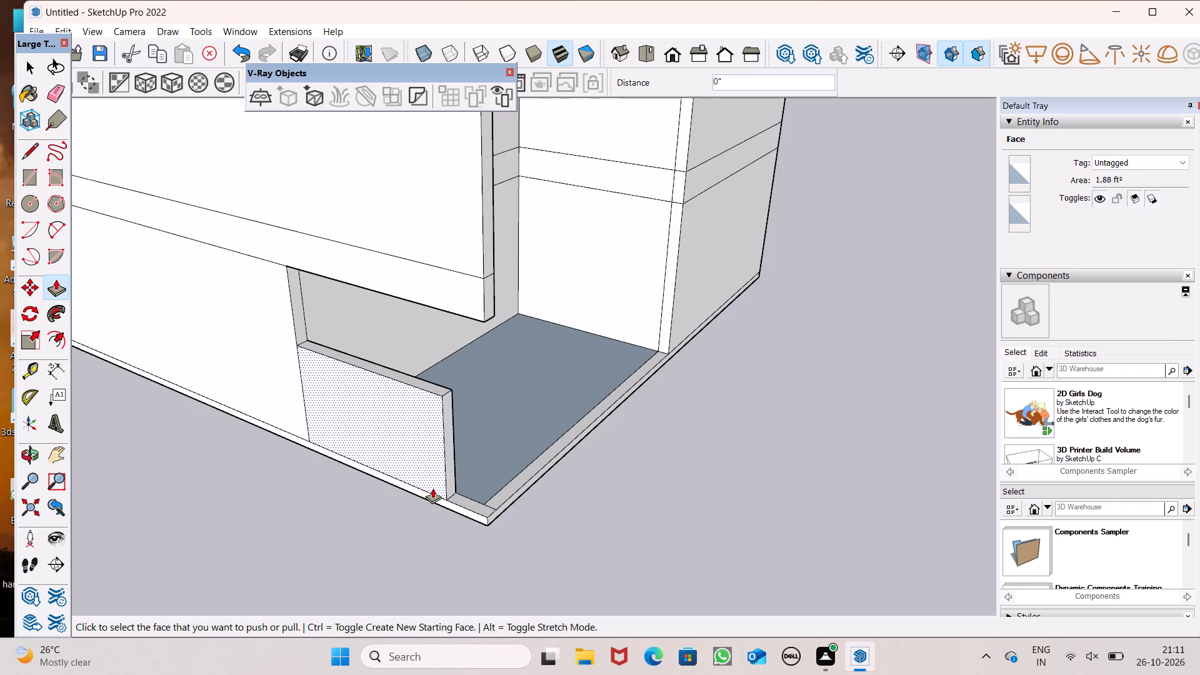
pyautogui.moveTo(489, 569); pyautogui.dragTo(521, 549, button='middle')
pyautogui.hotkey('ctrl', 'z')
# Extend the low wall's front end a further 2' 6 1/16" to the floor slab's front edge.
pyautogui.scroll(1, 522, 534)
pyautogui.moveTo(521, 534); pyautogui.dragTo(486, 549, button='middle')
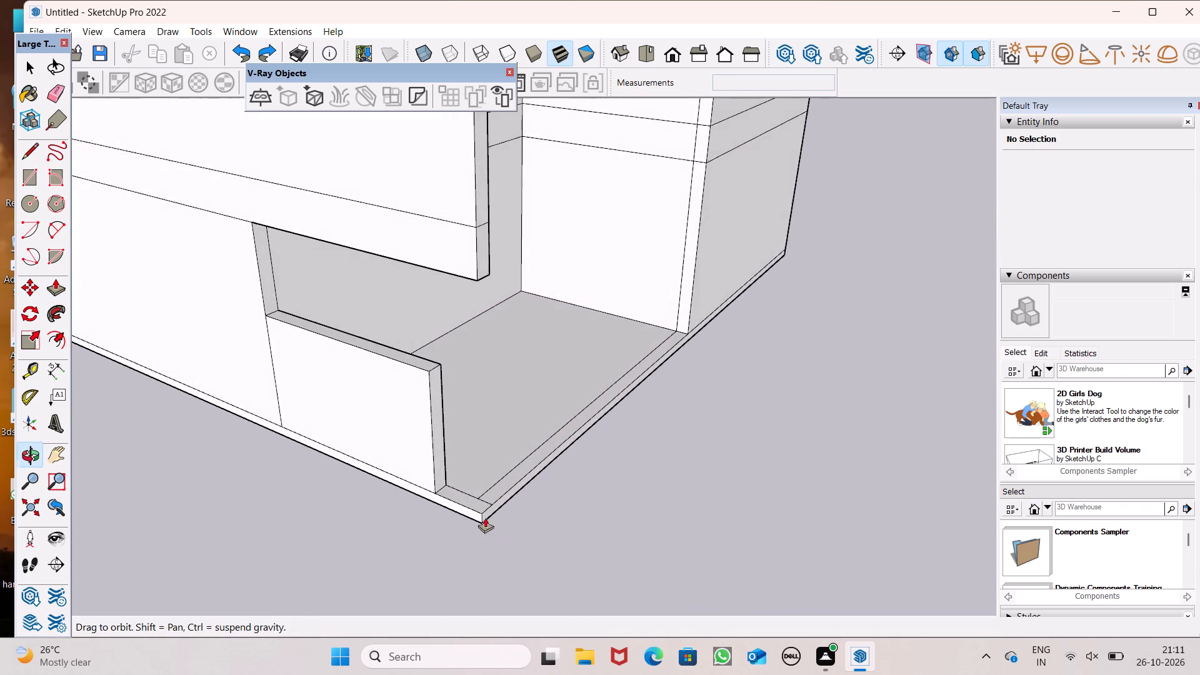
pyautogui.scroll(4, 446, 465)
pyautogui.moveTo(438, 465); pyautogui.dragTo(500, 532)
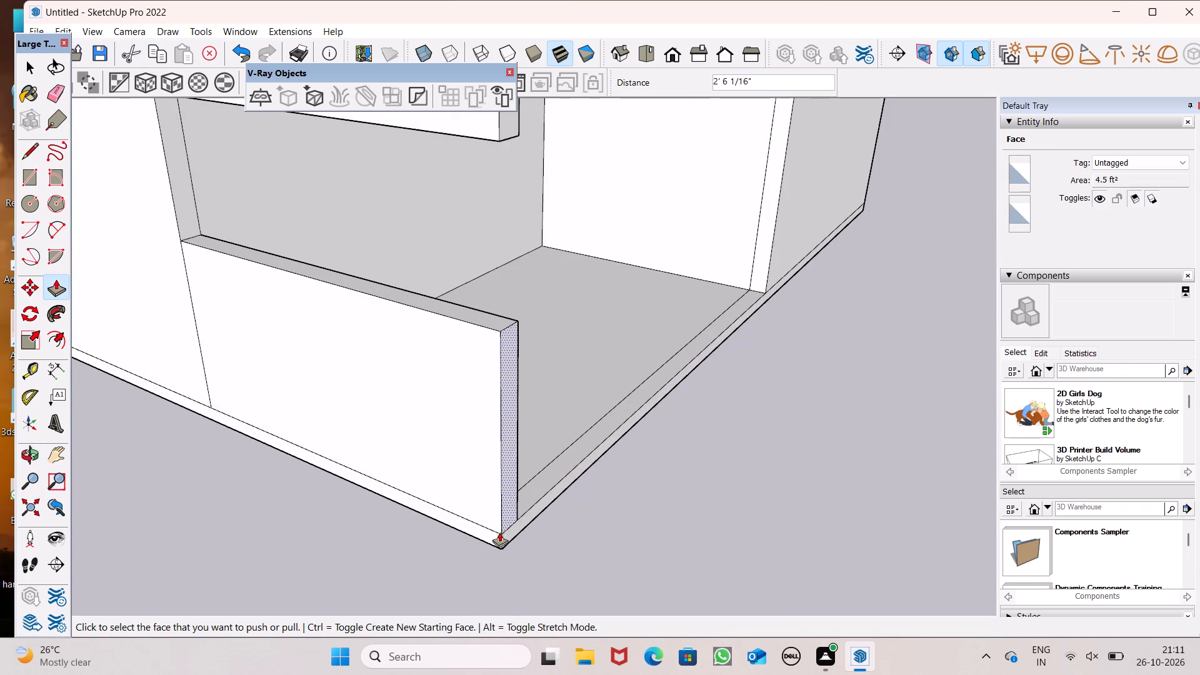
# Draw a 9" line across the low wall's top face, close to its front end.
pyautogui.click(29, 149)
pyautogui.moveTo(481, 377); pyautogui.dragTo(471, 409, button='middle')
pyautogui.scroll(6, 471, 357)
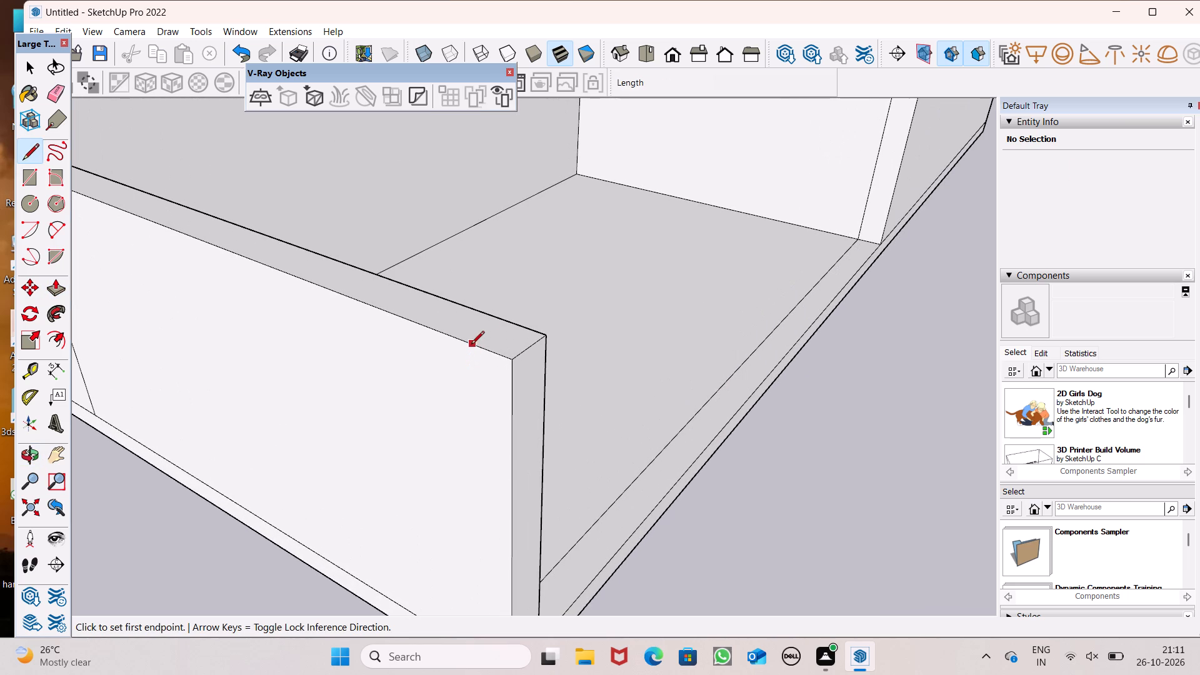
pyautogui.moveTo(459, 336); pyautogui.dragTo(458, 329)
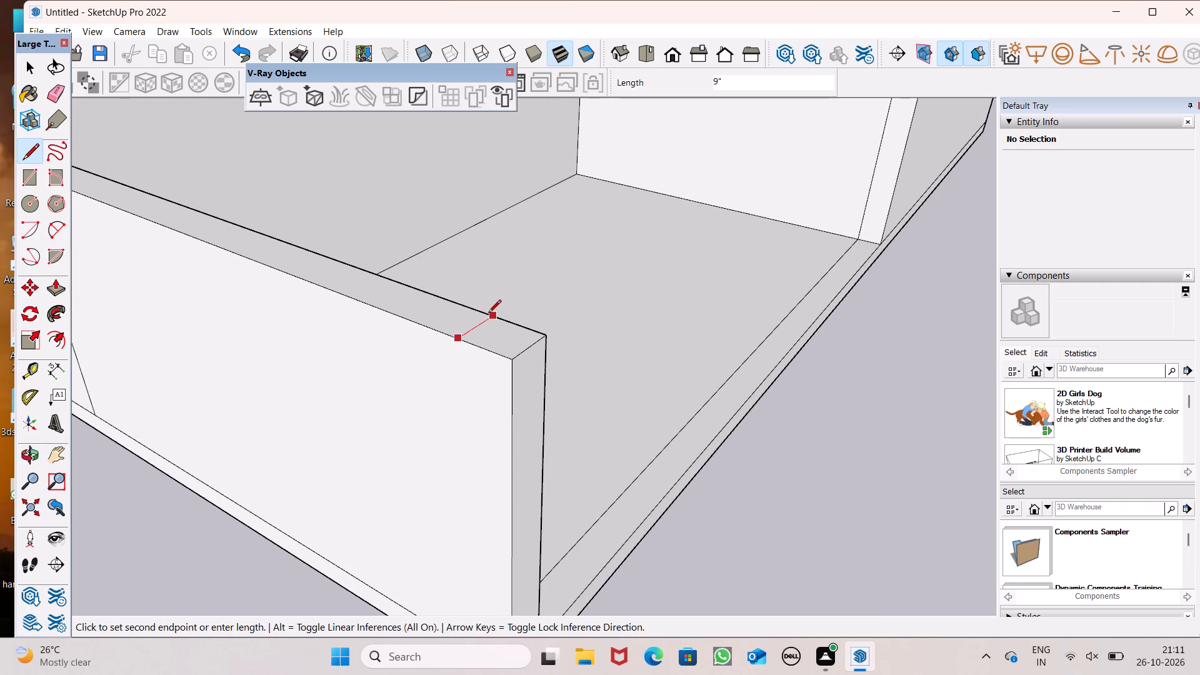
pyautogui.click(489, 314)
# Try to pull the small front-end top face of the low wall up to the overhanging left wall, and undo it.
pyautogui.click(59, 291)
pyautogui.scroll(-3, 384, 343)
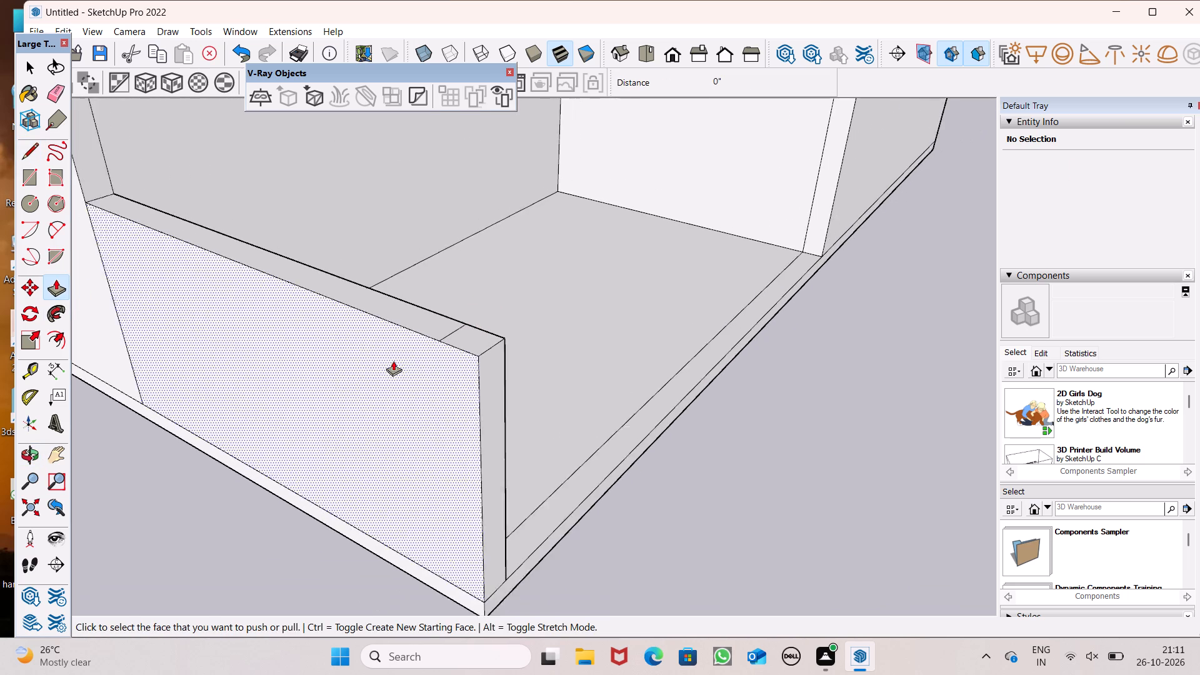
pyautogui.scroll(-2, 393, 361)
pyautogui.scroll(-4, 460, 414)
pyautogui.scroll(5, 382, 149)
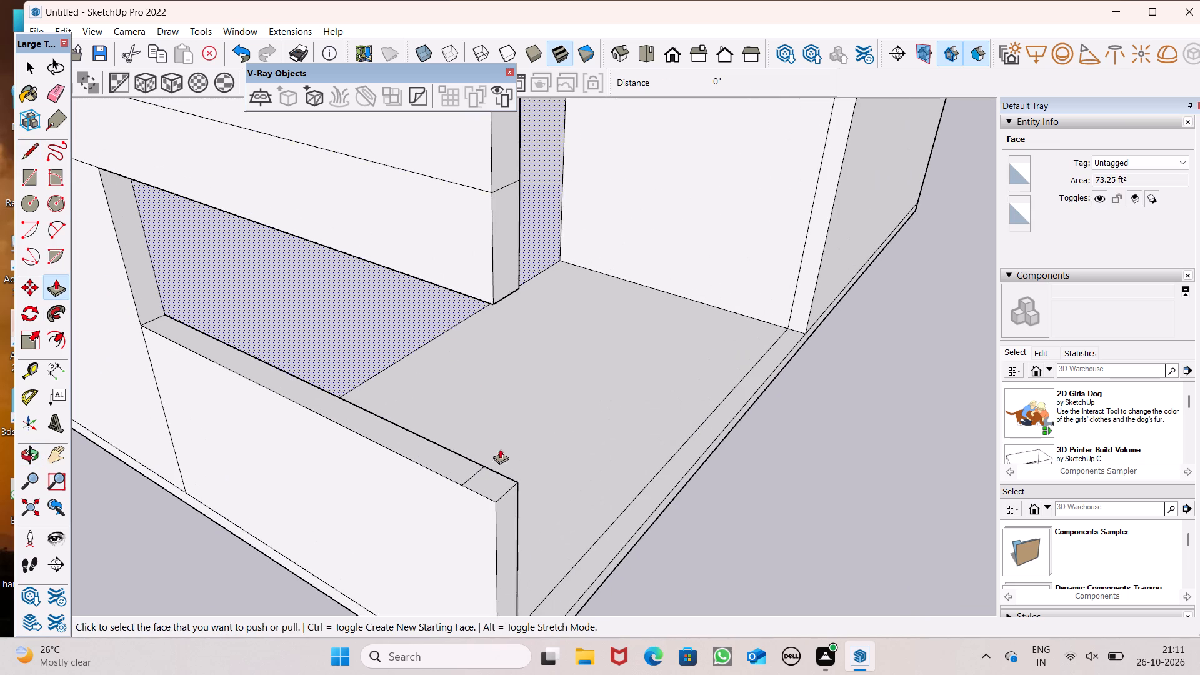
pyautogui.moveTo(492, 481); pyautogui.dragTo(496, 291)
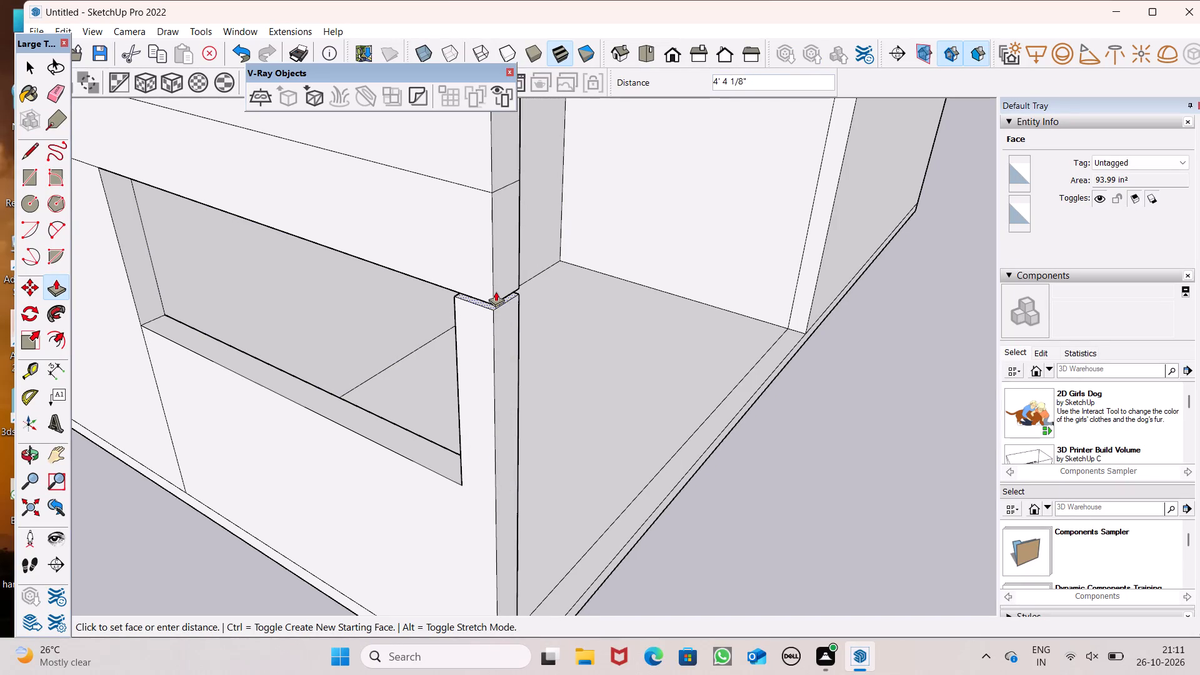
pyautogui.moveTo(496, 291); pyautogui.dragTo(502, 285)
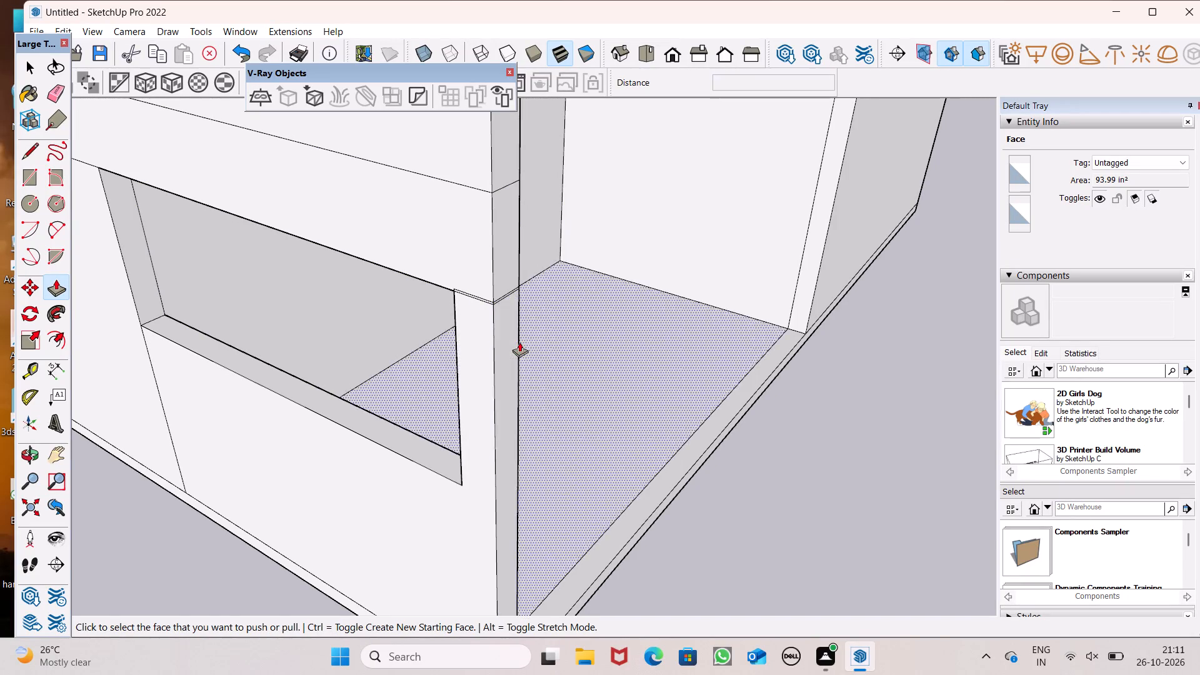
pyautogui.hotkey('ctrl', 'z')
# Pull the low wall's small front-end top face up to the underside of the overhanging left wall as a corner post.
pyautogui.moveTo(499, 489); pyautogui.dragTo(494, 301)
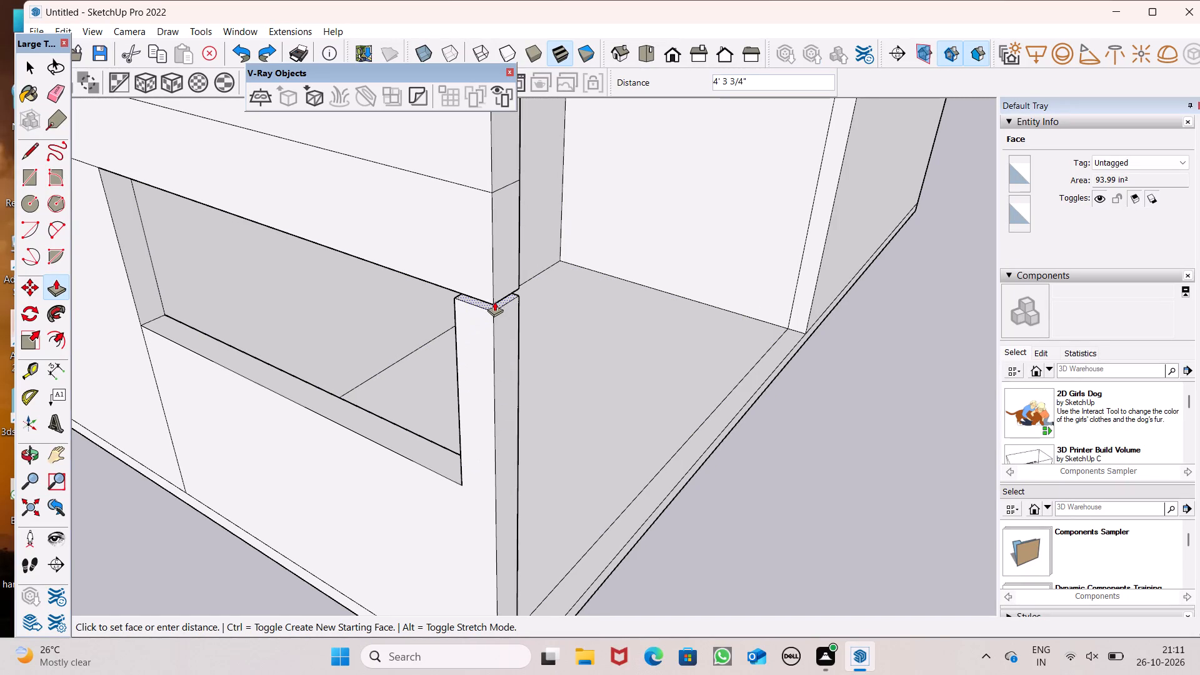
pyautogui.moveTo(494, 301); pyautogui.dragTo(484, 300)
# Pull the recessed front wall's narrow band between the lowest and middle tiers forward 12' 2 1/2" to form the slab over the recess.
pyautogui.scroll(-5, 424, 289)
pyautogui.moveTo(444, 339); pyautogui.dragTo(186, 367, button='middle')
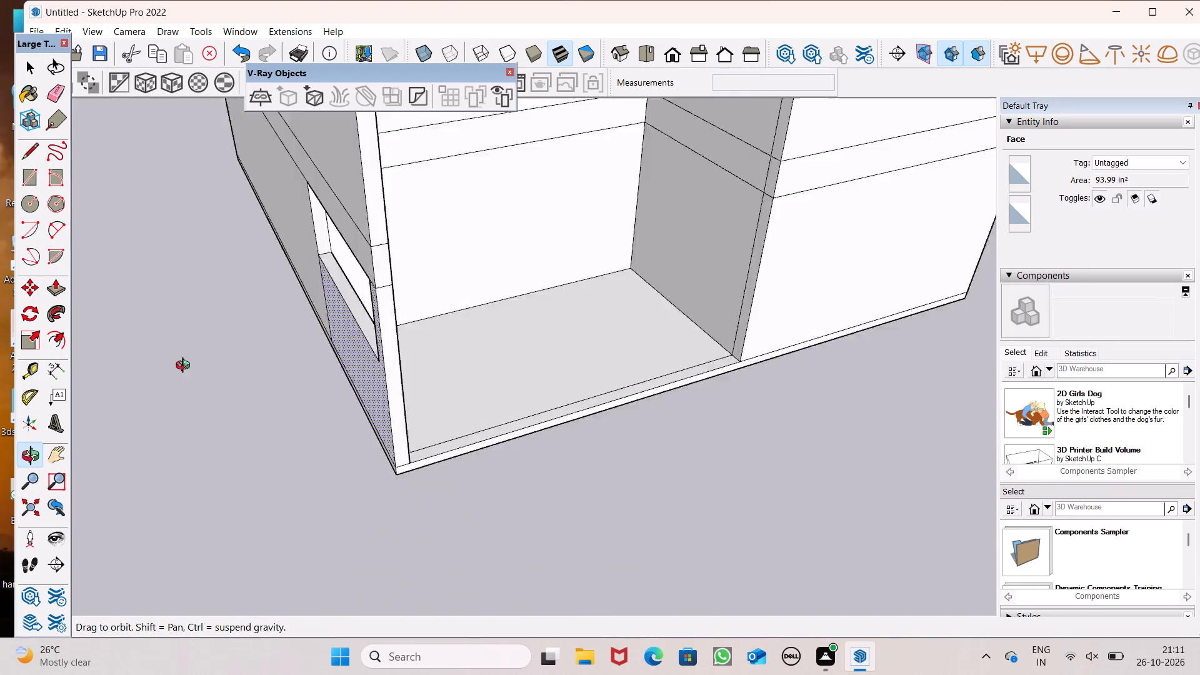
pyautogui.moveTo(186, 367); pyautogui.dragTo(0, 374, button='middle')
pyautogui.moveTo(306, 334); pyautogui.dragTo(469, 221, button='middle')
pyautogui.press('space')
pyautogui.scroll(-2, 465, 247)
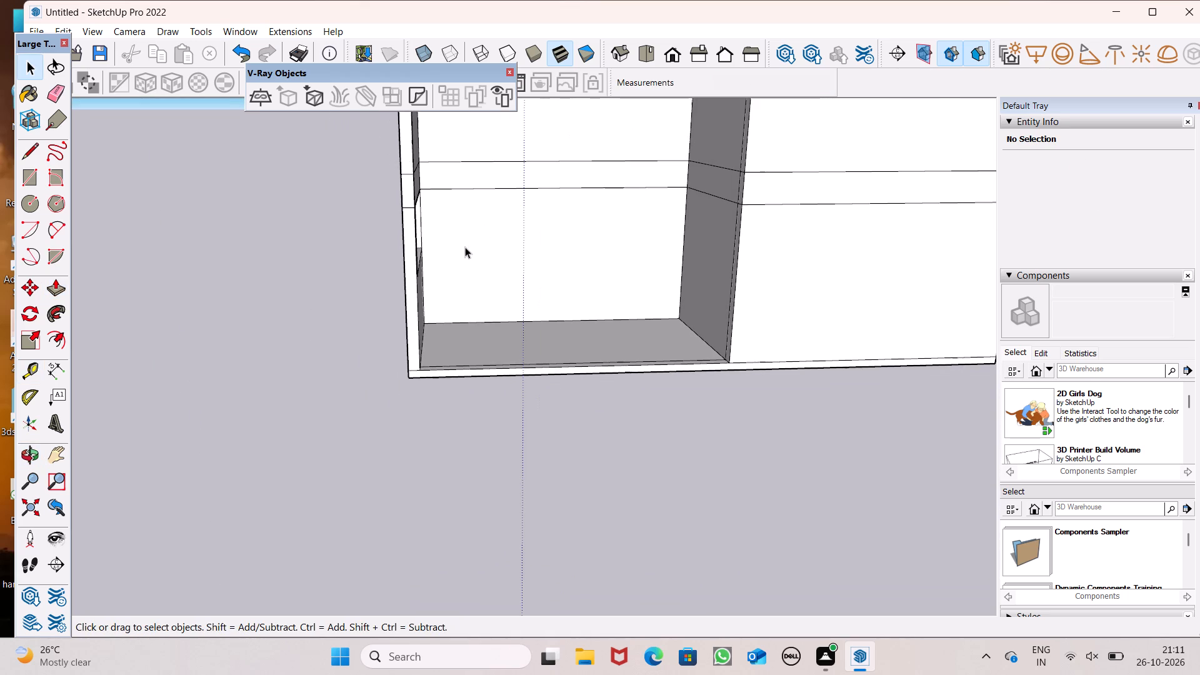
pyautogui.scroll(-2, 448, 260)
pyautogui.moveTo(470, 226); pyautogui.dragTo(472, 144, button='middle')
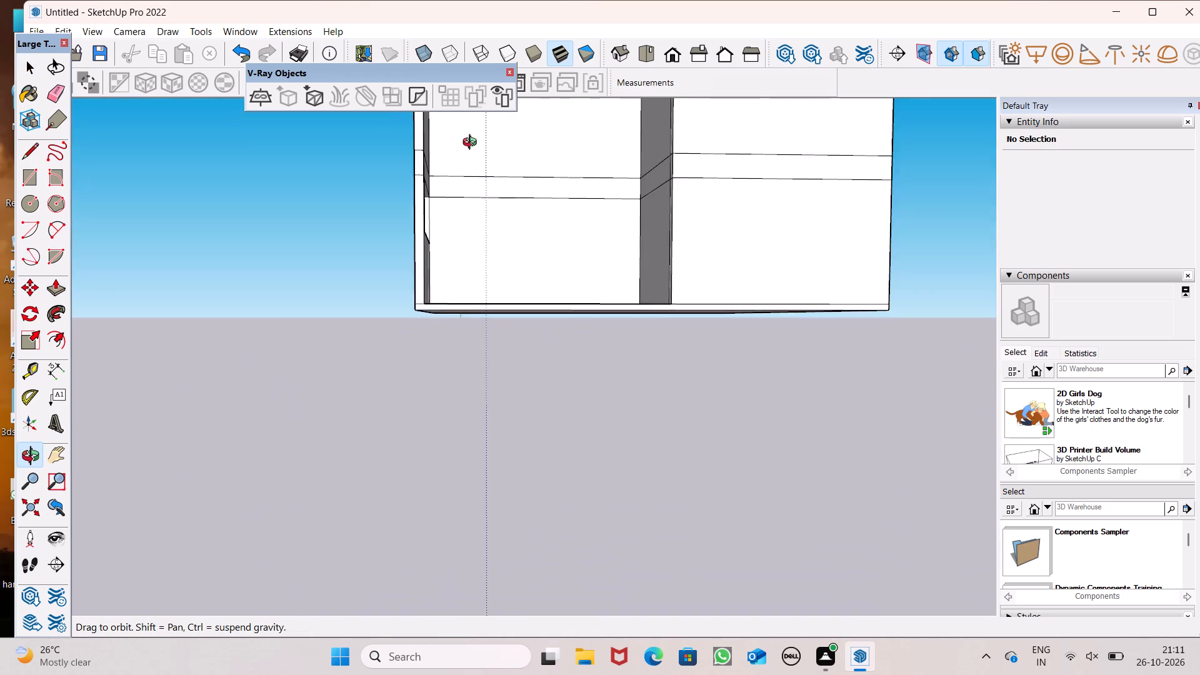
pyautogui.moveTo(472, 144); pyautogui.dragTo(449, 269, button='middle')
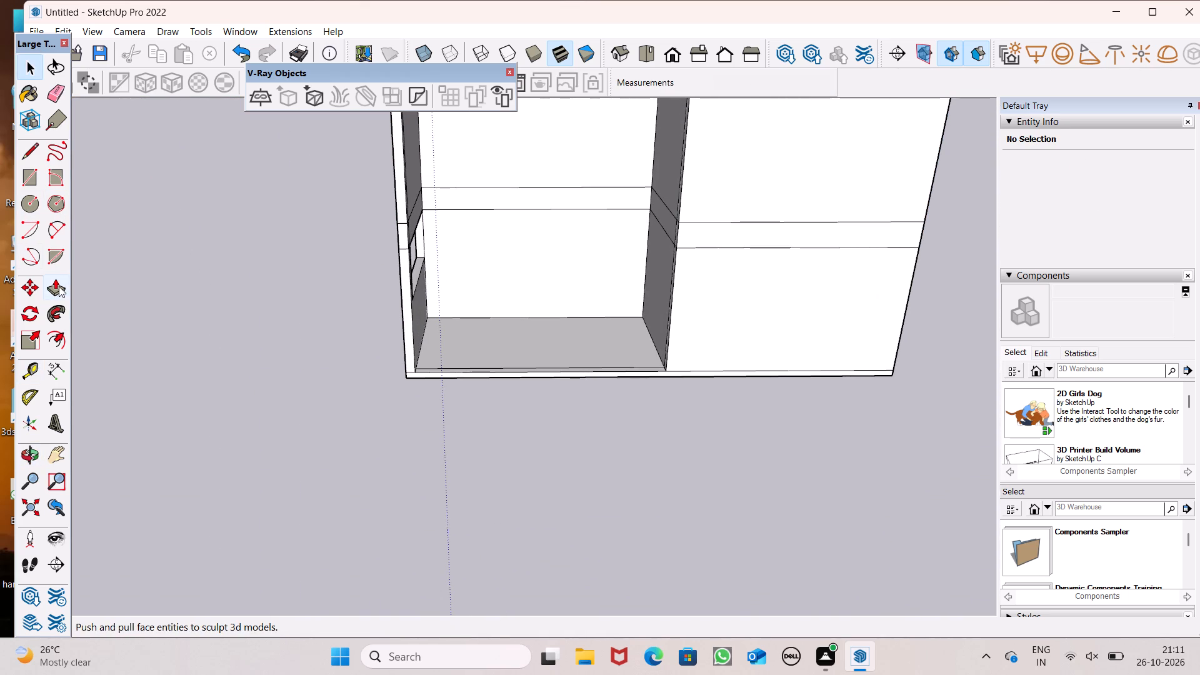
pyautogui.click(54, 283)
pyautogui.moveTo(373, 240); pyautogui.dragTo(316, 268, button='middle')
pyautogui.scroll(5, 476, 212)
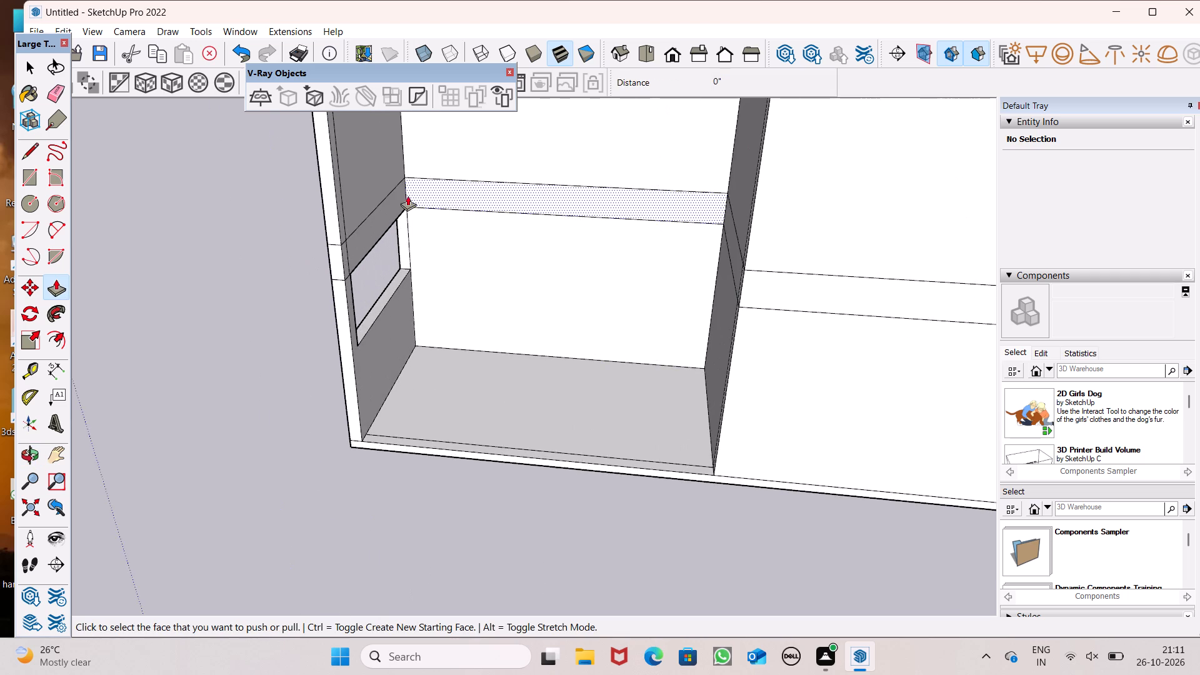
pyautogui.moveTo(409, 196); pyautogui.dragTo(295, 260)
# Erase the vertical line near the front edge of the left wall's inner face in the middle tier.
pyautogui.scroll(-3, 331, 223)
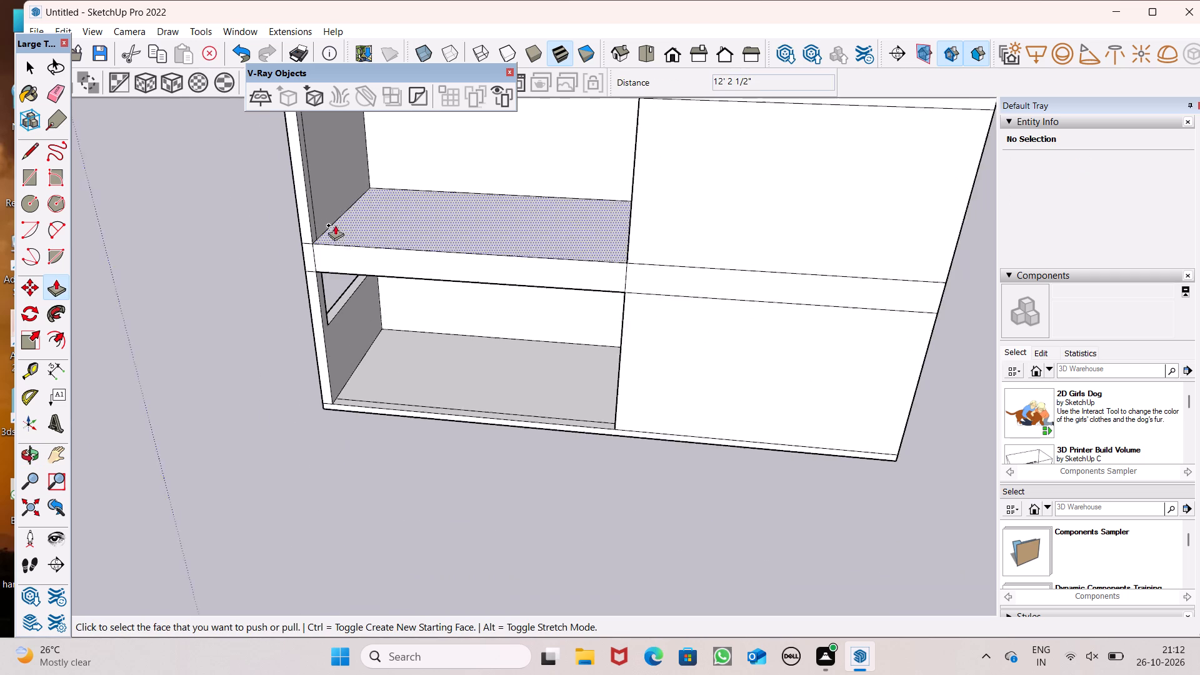
pyautogui.scroll(-3, 335, 225)
pyautogui.scroll(-2, 383, 298)
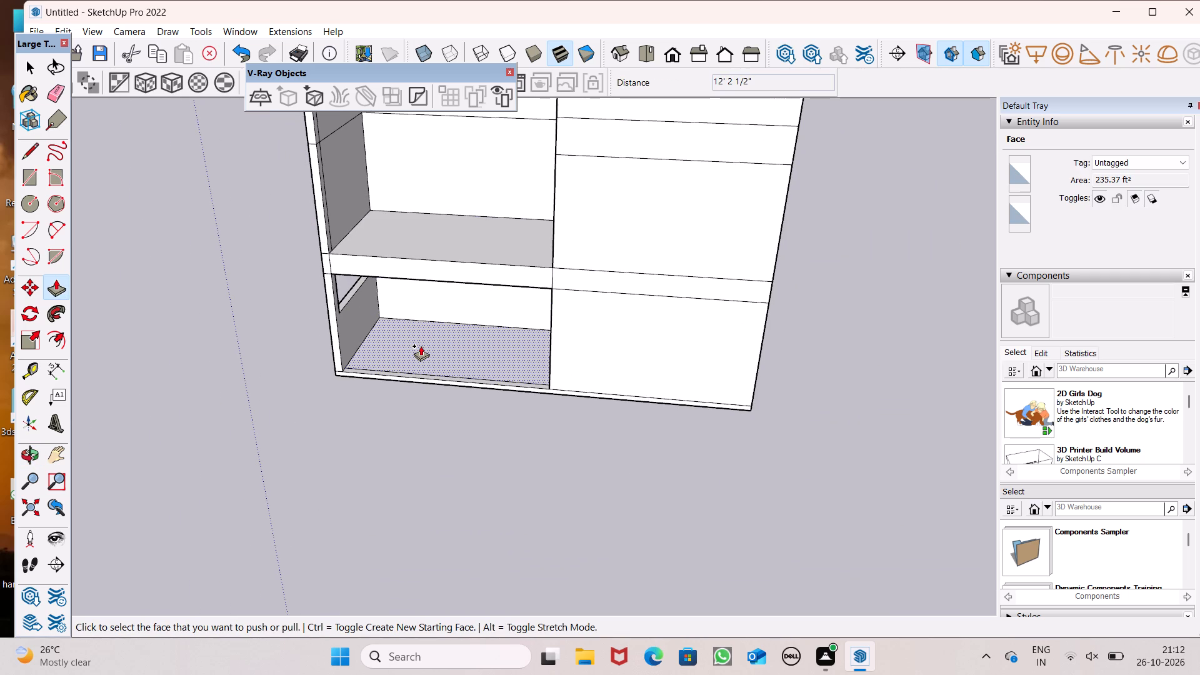
pyautogui.scroll(-2, 517, 286)
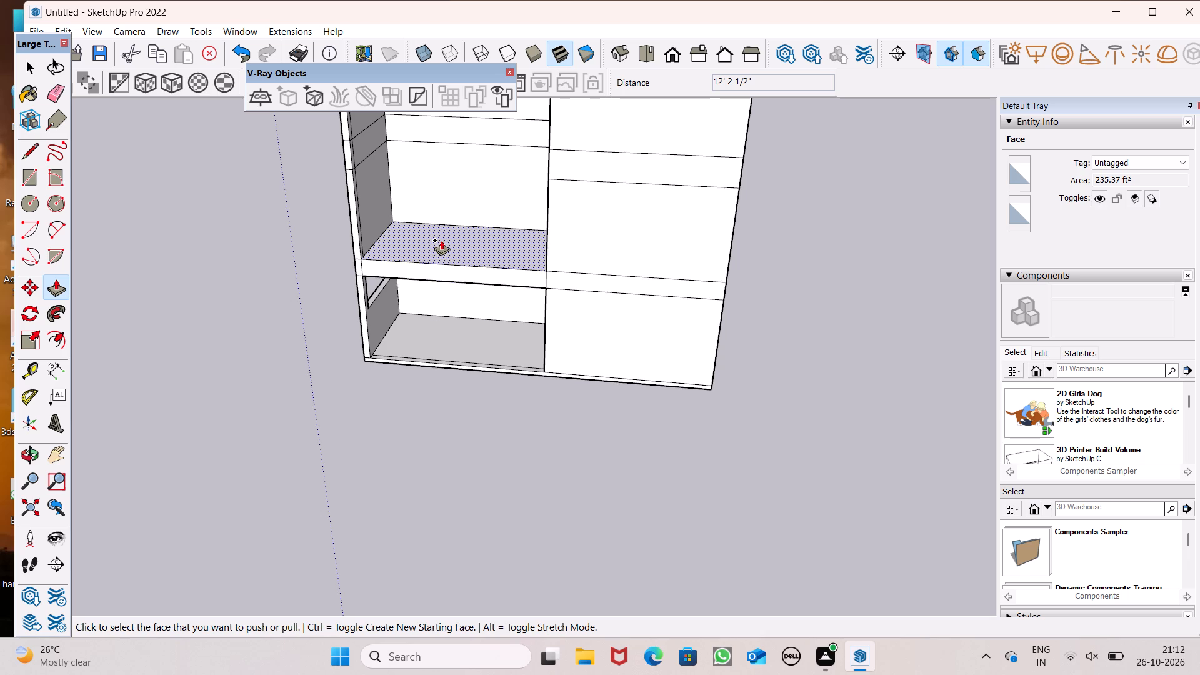
pyautogui.scroll(-2, 441, 240)
pyautogui.moveTo(430, 232); pyautogui.dragTo(402, 149, button='middle')
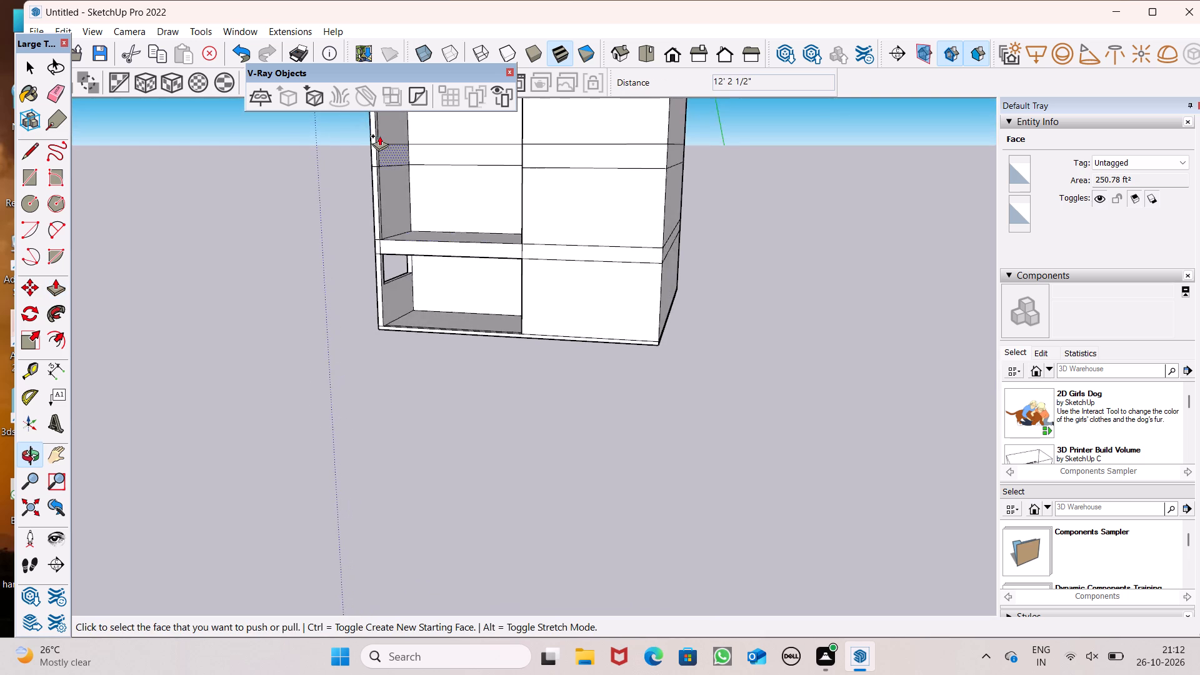
pyautogui.scroll(7, 379, 136)
pyautogui.scroll(1, 424, 181)
pyautogui.moveTo(422, 184); pyautogui.dragTo(441, 223, button='middle')
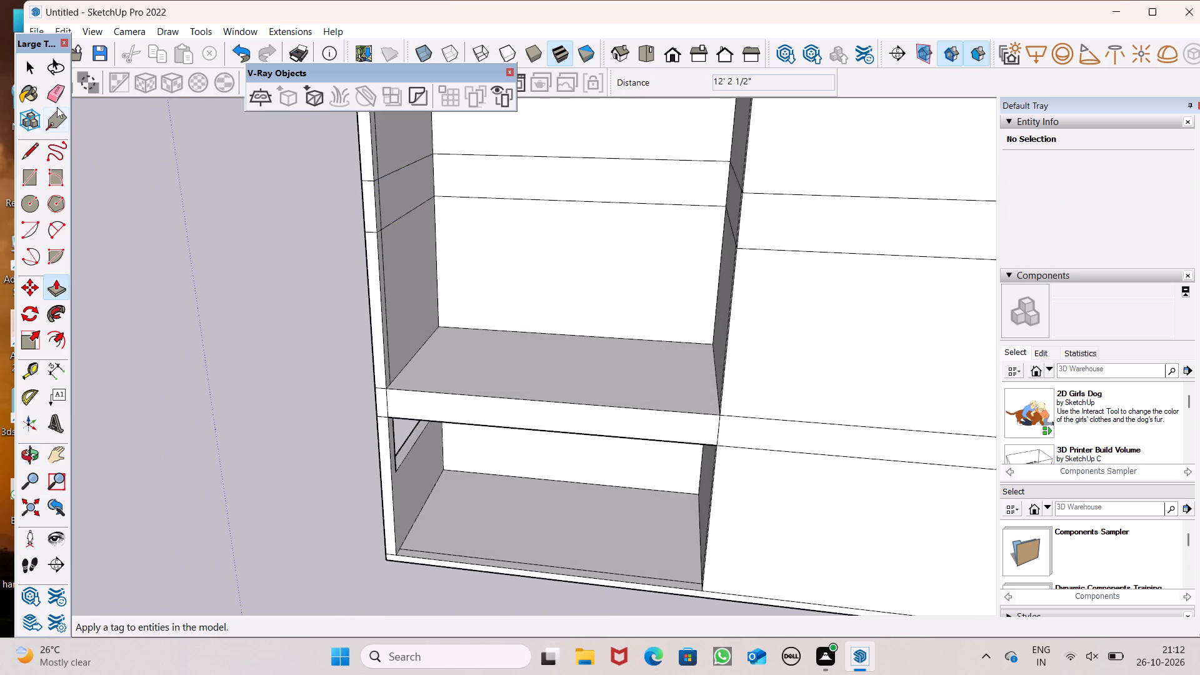
pyautogui.click(56, 101)
pyautogui.moveTo(355, 246); pyautogui.dragTo(270, 251, button='middle')
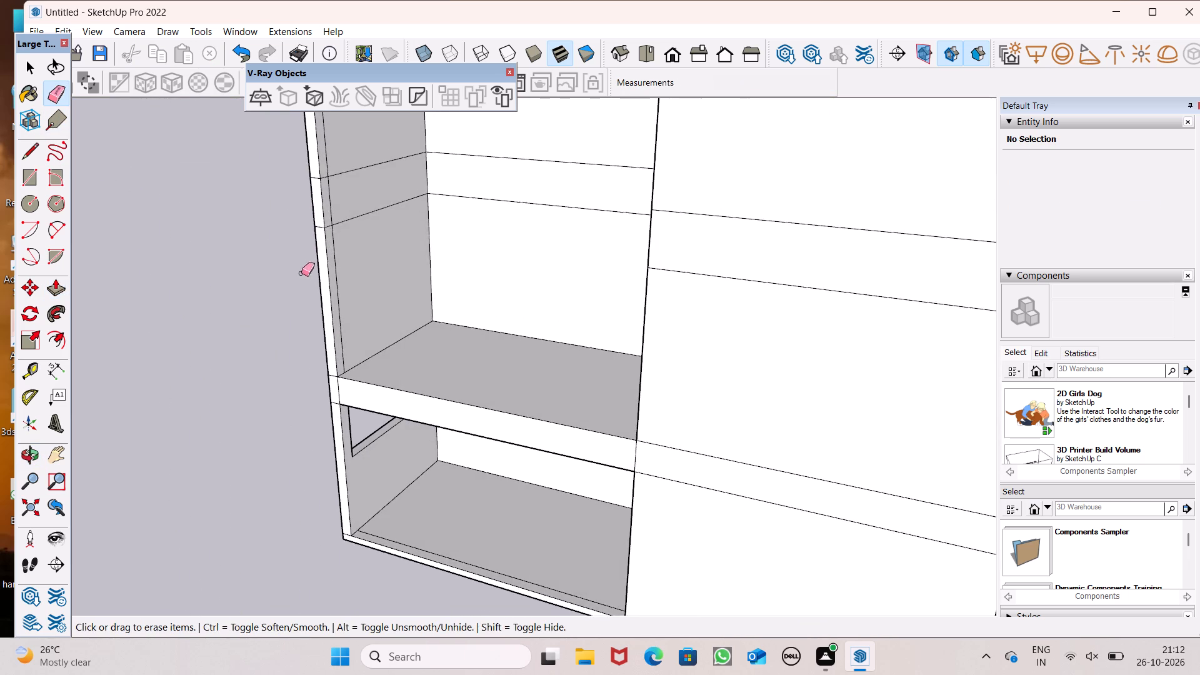
pyautogui.scroll(3, 306, 276)
pyautogui.click(345, 272)
pyautogui.moveTo(344, 275); pyautogui.dragTo(342, 282)
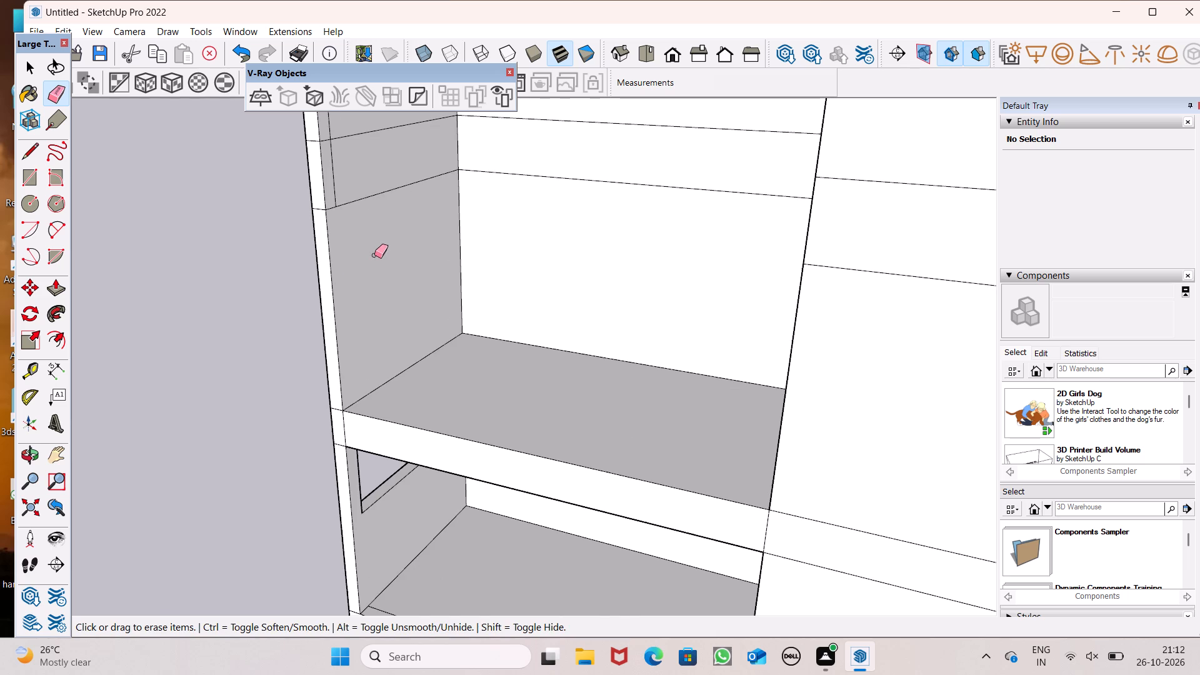
# Pull the recessed front wall's band between the middle and top tiers forward 12' 2 1/2" to form the upper slab.
pyautogui.scroll(-3, 374, 255)
pyautogui.moveTo(377, 241); pyautogui.dragTo(470, 252, button='middle')
pyautogui.scroll(2, 366, 216)
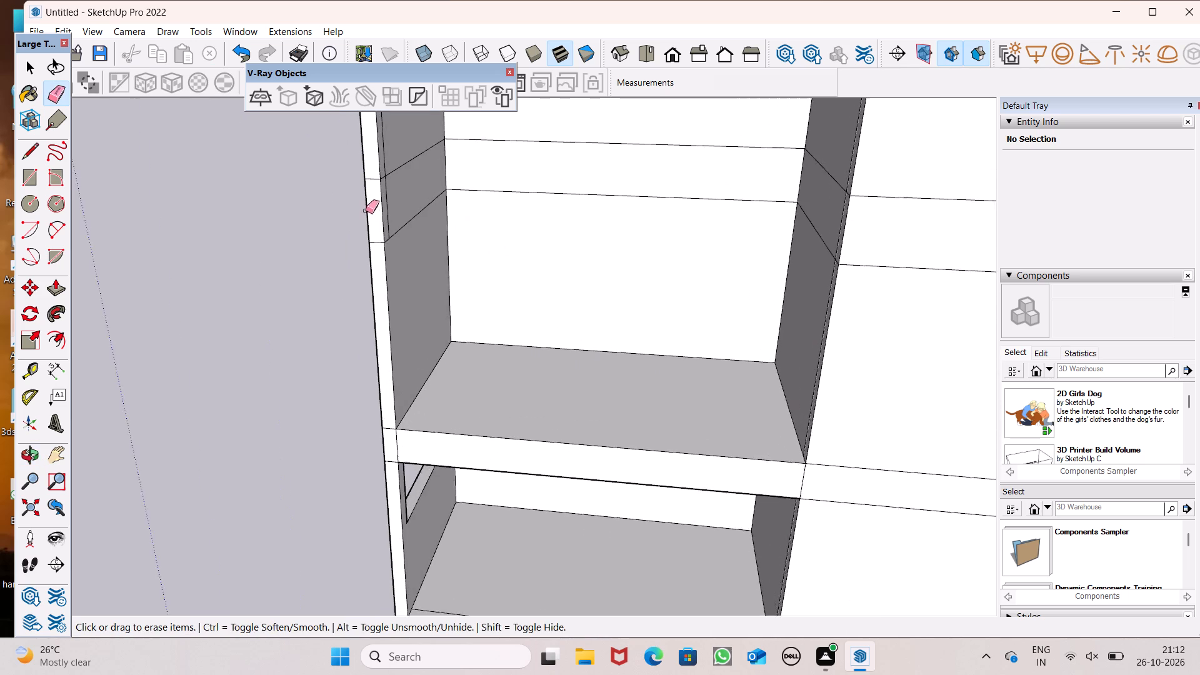
pyautogui.scroll(2, 366, 211)
pyautogui.click(394, 209)
pyautogui.moveTo(56, 290); pyautogui.dragTo(54, 292)
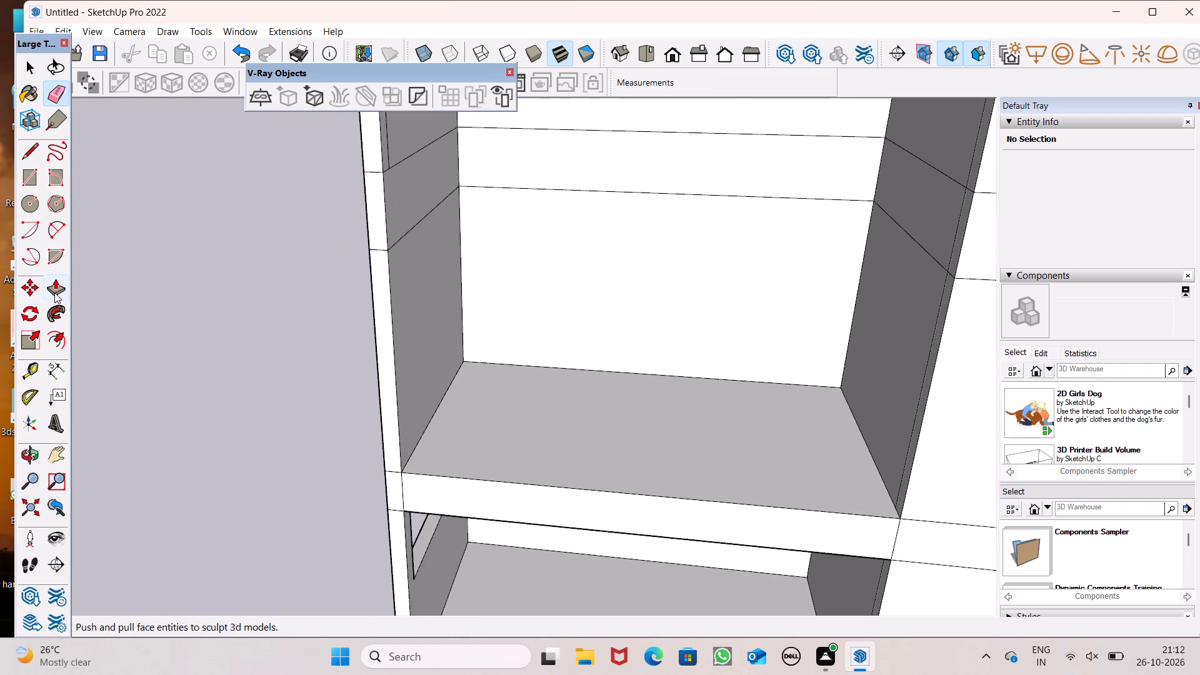
pyautogui.moveTo(54, 292); pyautogui.dragTo(54, 300)
pyautogui.moveTo(496, 179); pyautogui.dragTo(434, 220)
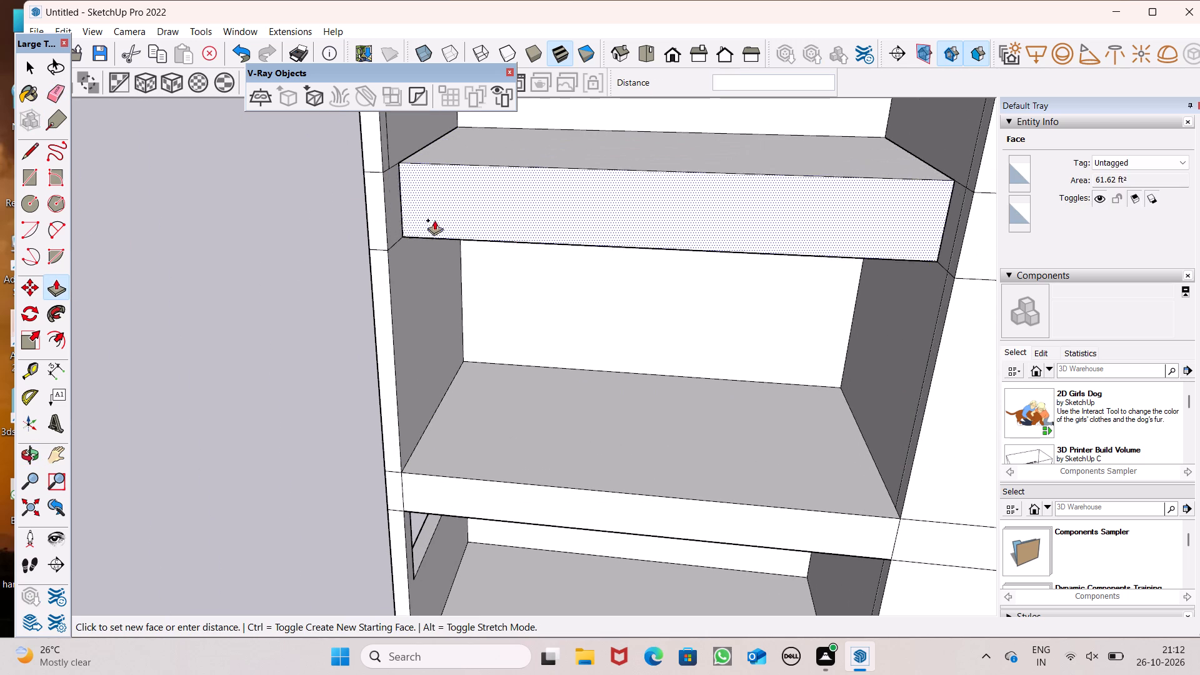
pyautogui.moveTo(434, 220); pyautogui.dragTo(371, 176)
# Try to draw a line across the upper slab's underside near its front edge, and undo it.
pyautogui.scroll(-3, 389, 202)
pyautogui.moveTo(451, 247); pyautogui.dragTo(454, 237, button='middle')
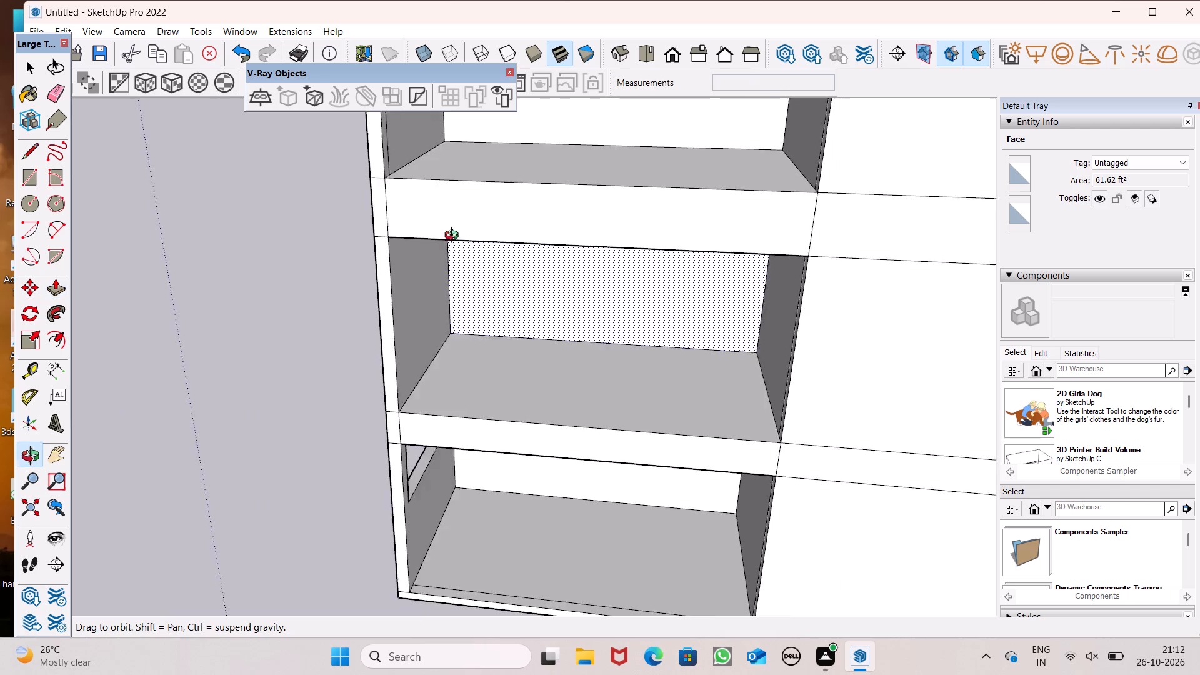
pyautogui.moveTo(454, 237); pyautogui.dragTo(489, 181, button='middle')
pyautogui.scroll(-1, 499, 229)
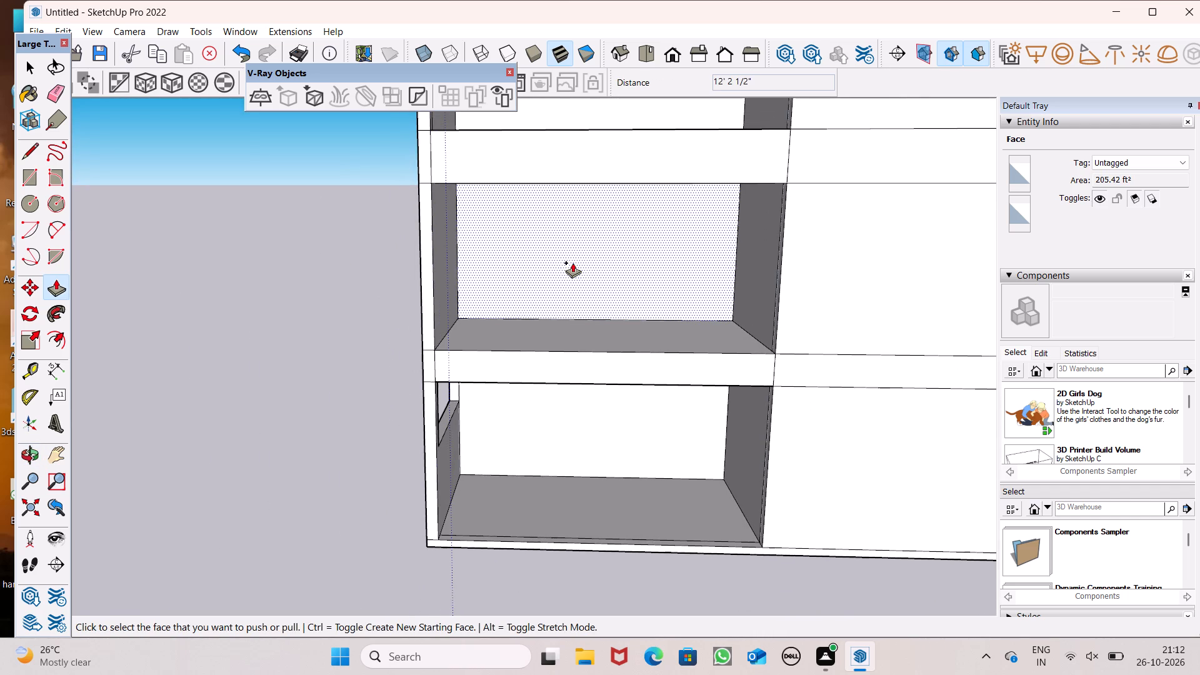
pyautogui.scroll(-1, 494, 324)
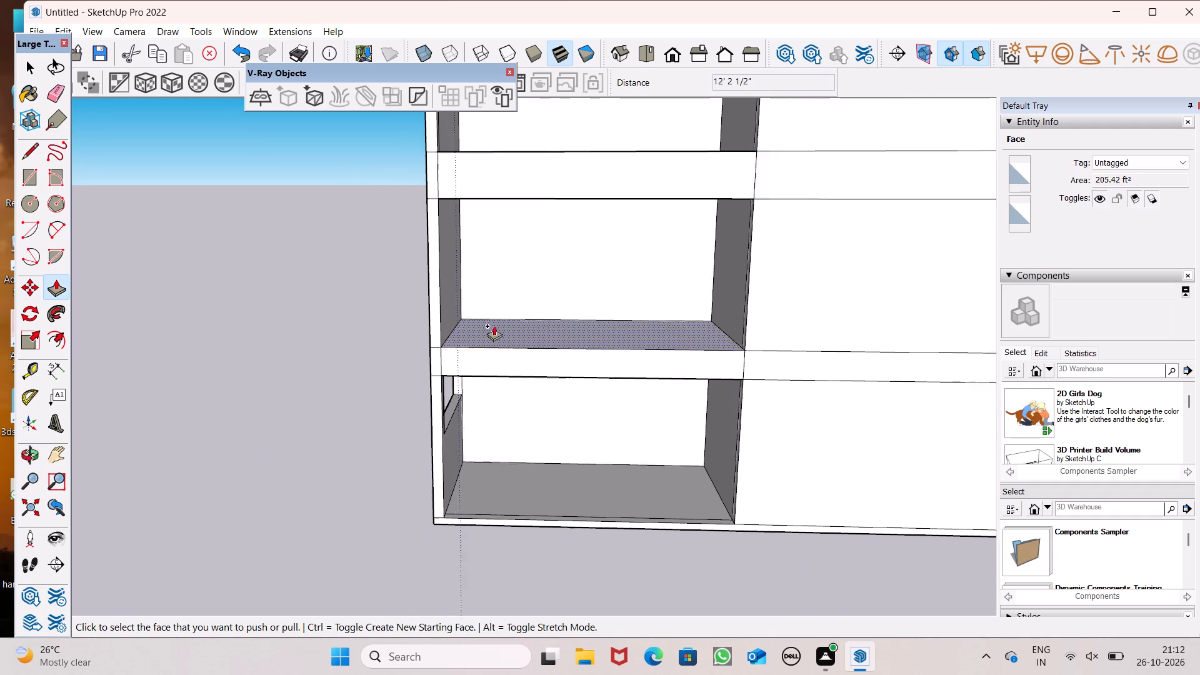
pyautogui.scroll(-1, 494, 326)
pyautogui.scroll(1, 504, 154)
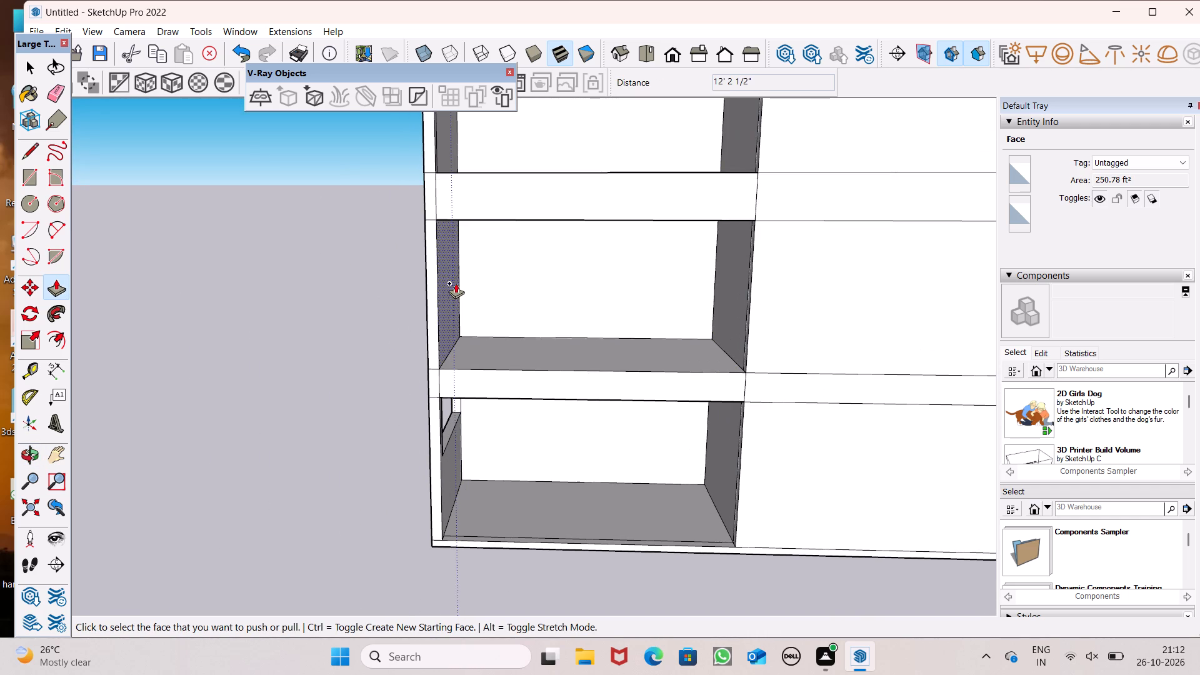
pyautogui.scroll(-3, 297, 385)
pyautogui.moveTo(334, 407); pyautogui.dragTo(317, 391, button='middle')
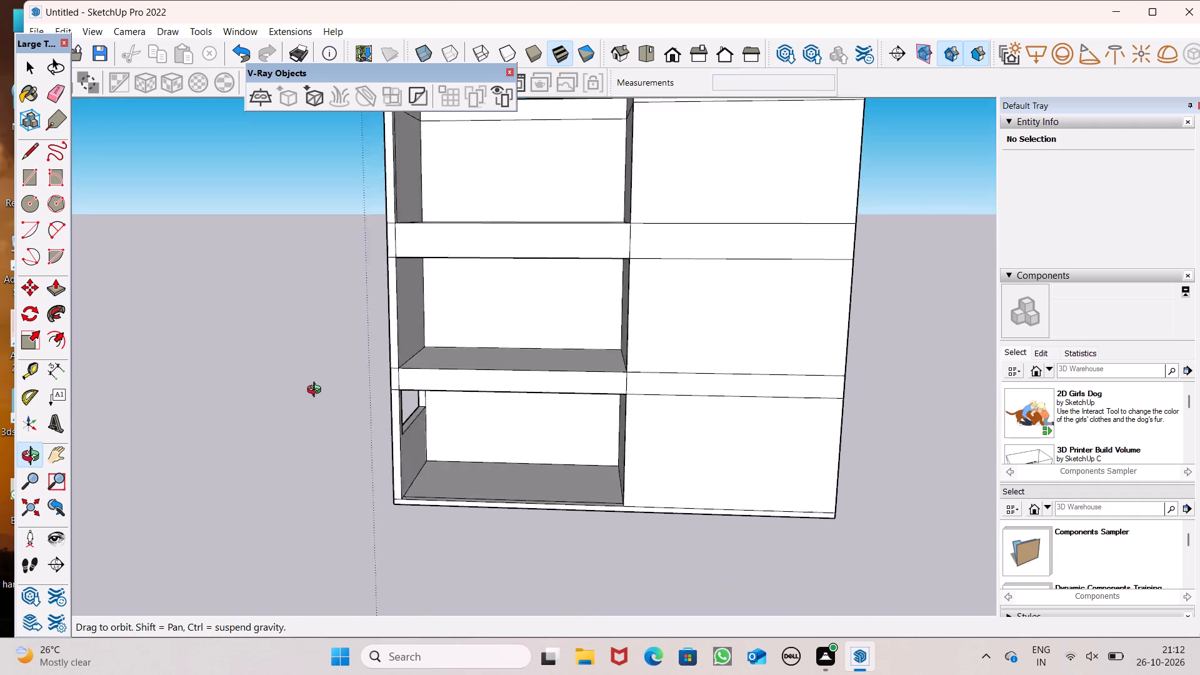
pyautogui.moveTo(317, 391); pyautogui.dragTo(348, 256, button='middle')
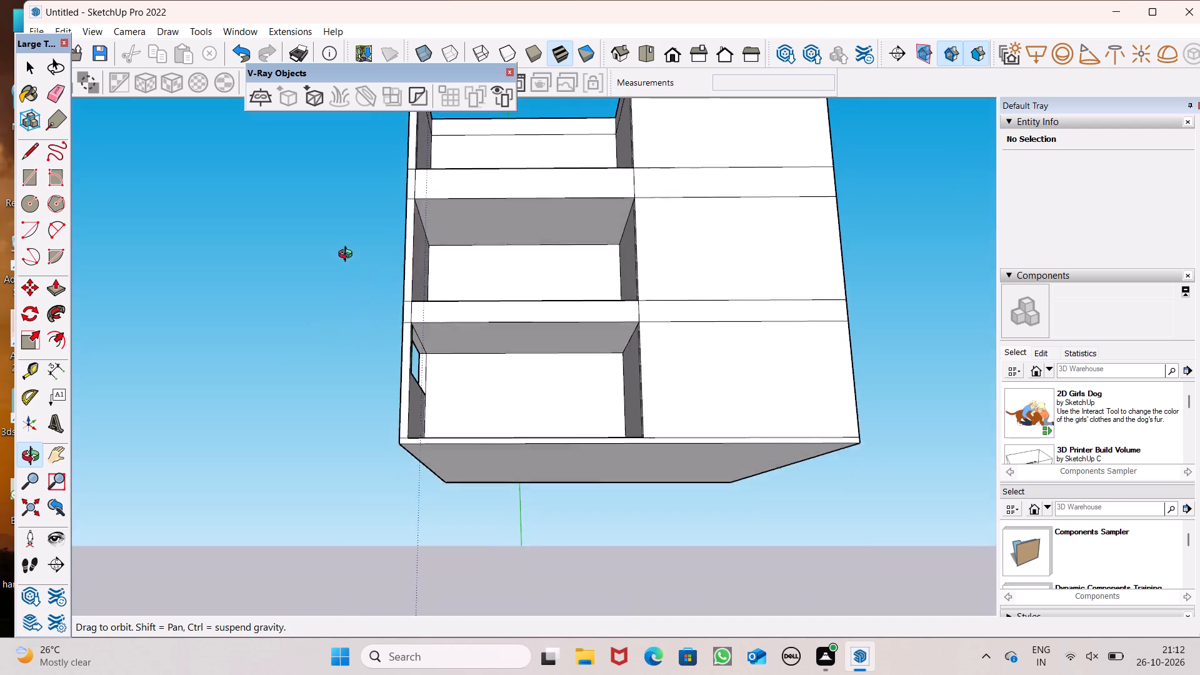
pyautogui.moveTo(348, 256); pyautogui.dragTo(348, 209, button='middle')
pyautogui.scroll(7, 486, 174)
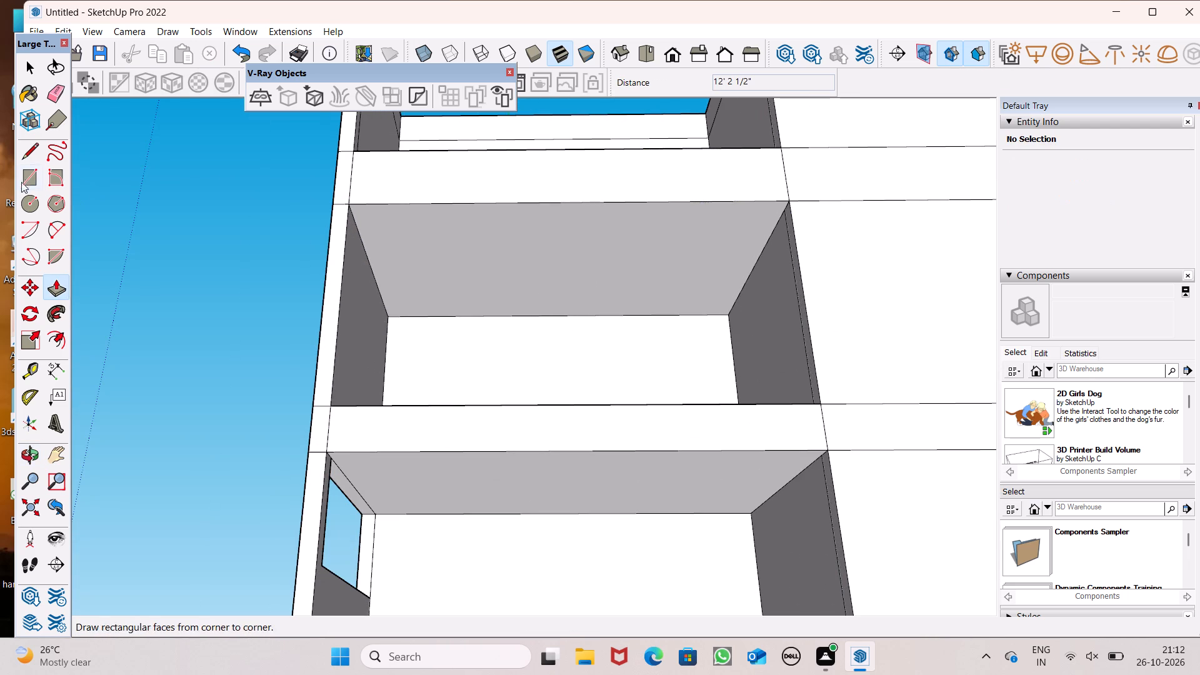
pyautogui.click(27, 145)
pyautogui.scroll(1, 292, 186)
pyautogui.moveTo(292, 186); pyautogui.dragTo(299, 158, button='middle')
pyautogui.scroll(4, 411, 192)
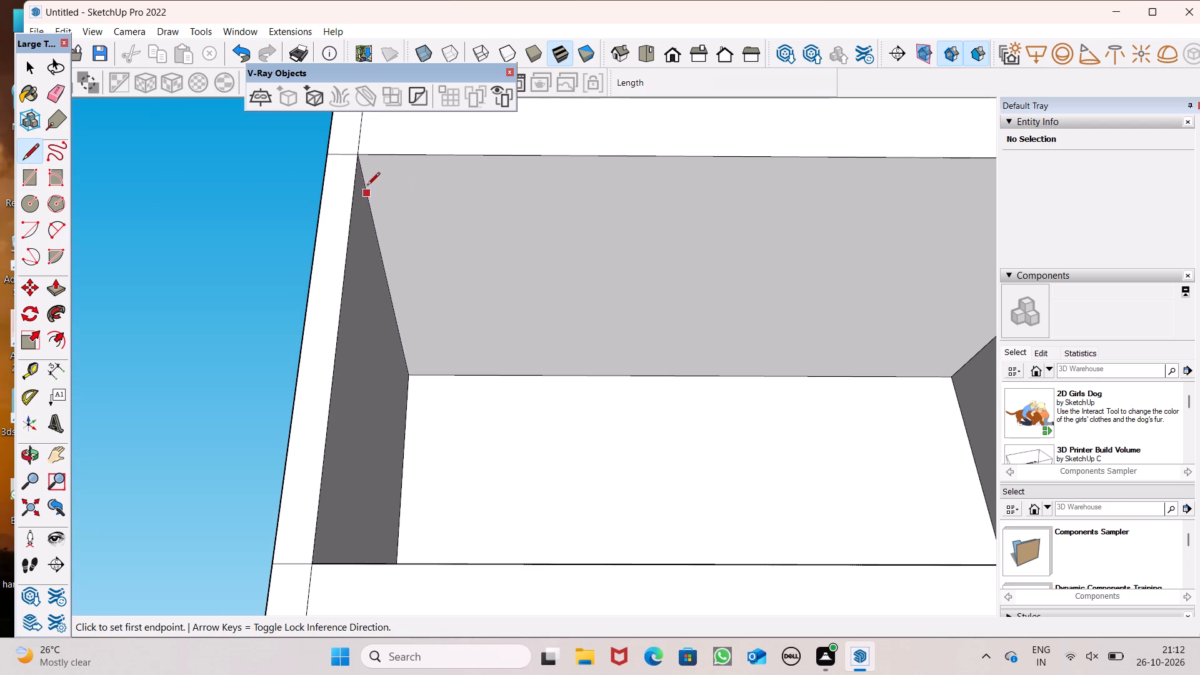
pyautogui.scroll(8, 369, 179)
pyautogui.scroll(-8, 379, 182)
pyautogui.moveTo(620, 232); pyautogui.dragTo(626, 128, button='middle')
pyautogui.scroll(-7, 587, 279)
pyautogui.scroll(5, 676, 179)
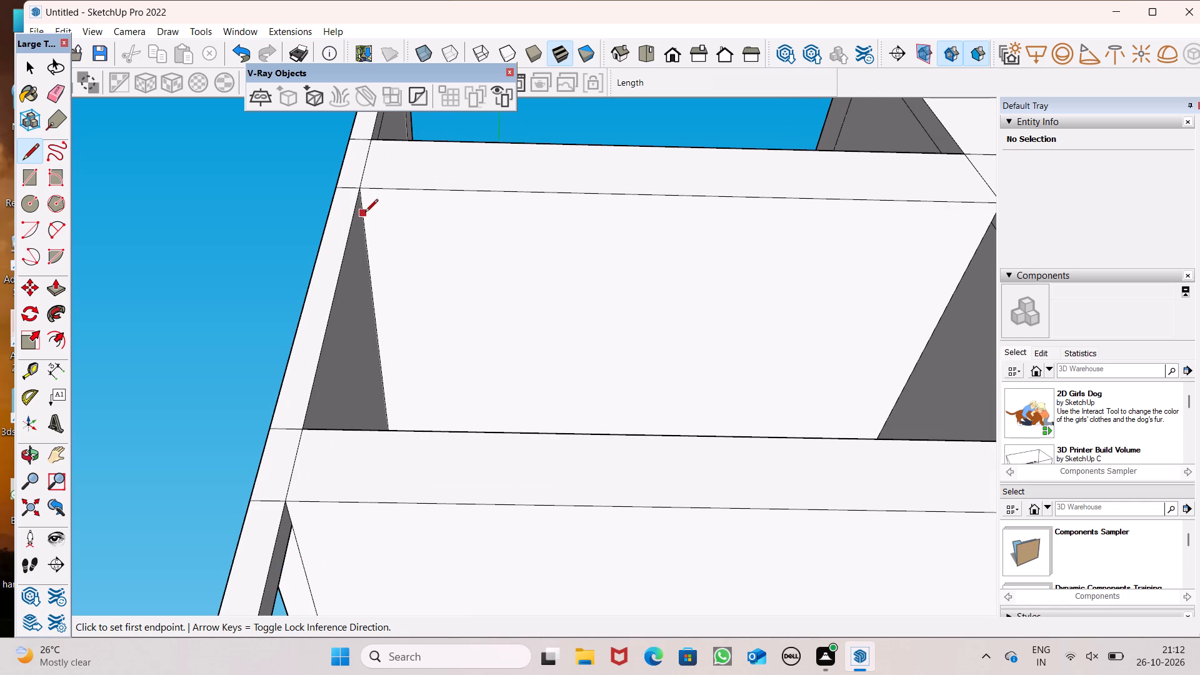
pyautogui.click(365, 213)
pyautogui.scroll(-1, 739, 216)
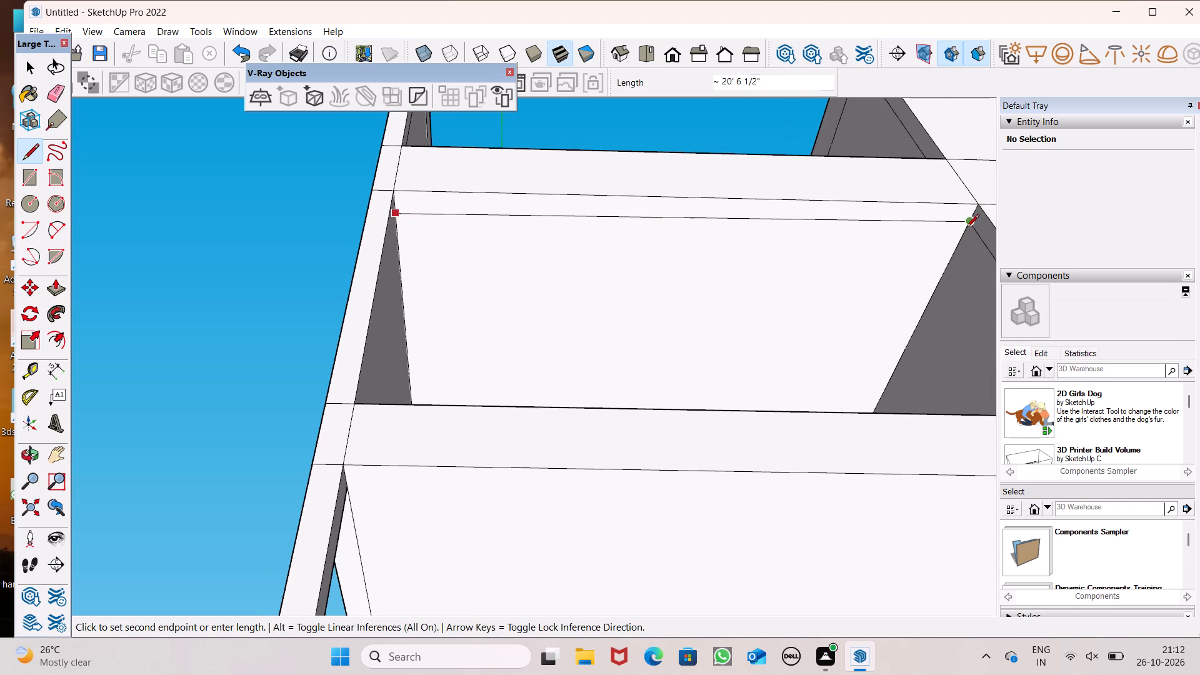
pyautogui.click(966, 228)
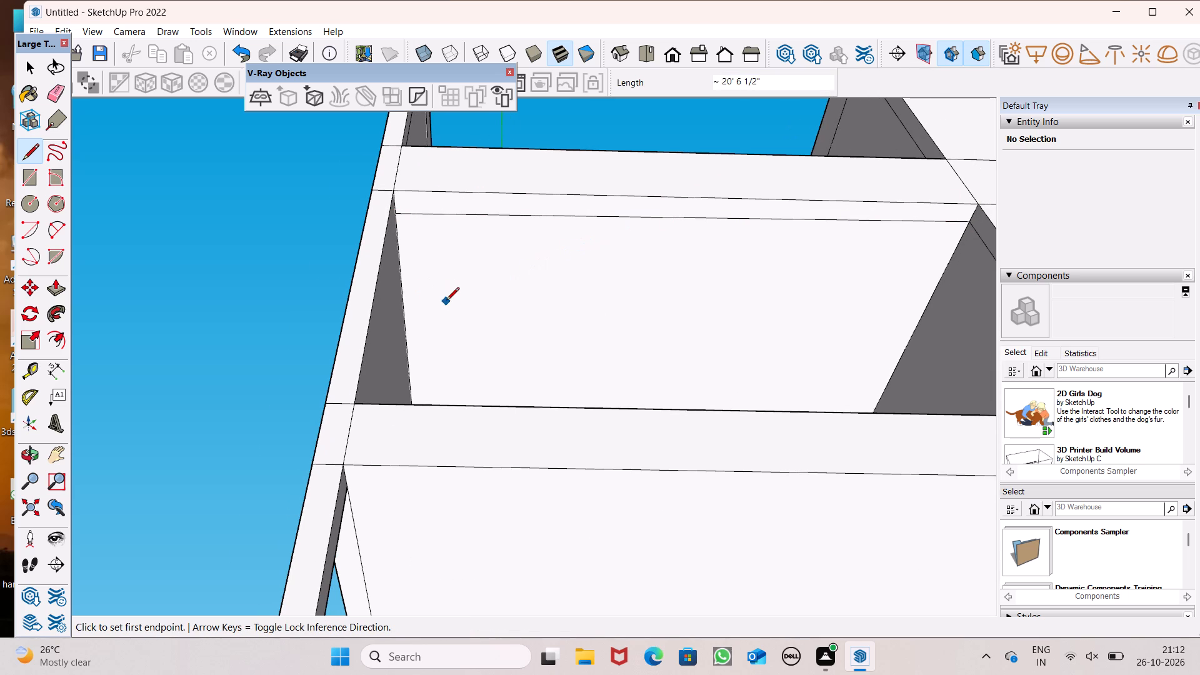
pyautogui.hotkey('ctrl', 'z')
# Draw a line about 20' 6 1/2" long across the upper slab's underside, parallel to and just behind its front edge.
pyautogui.click(971, 224)
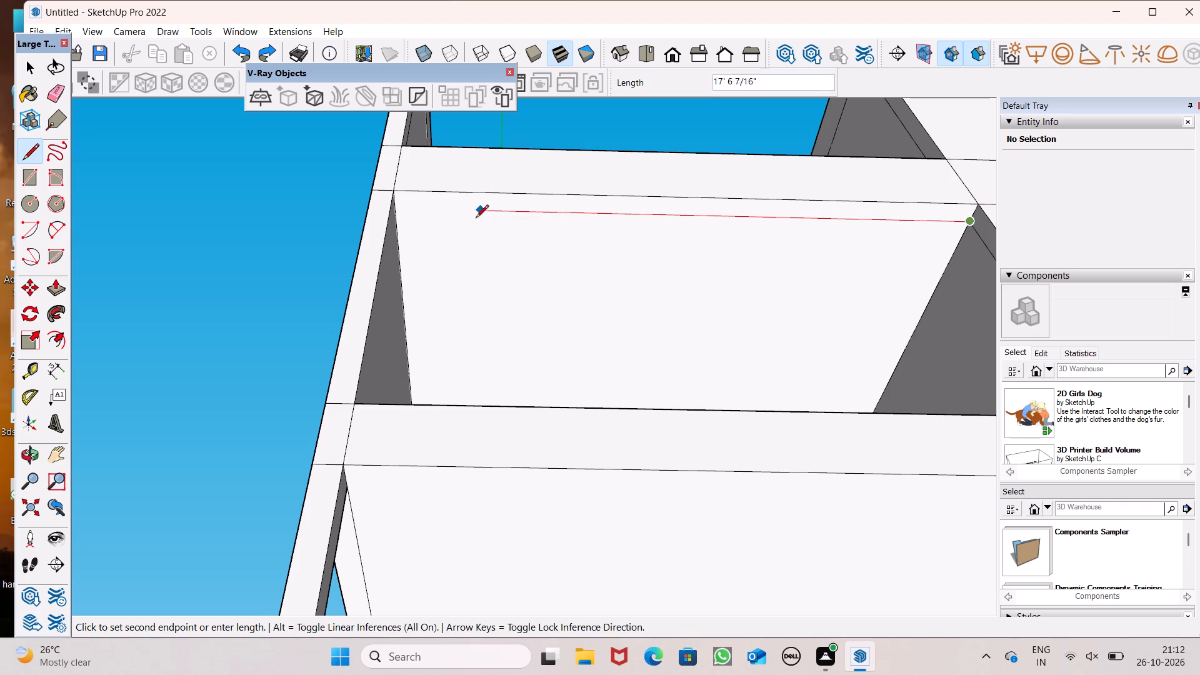
pyautogui.click(393, 214)
pyautogui.press('space')
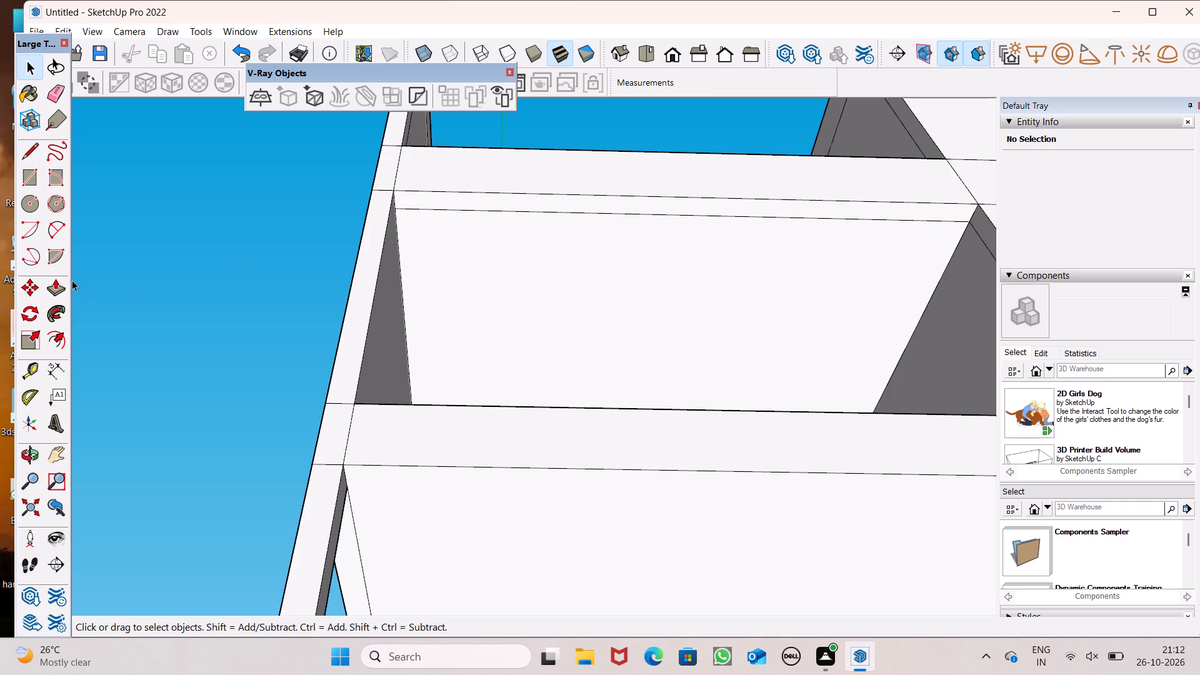
# Pull the narrow front strip of the upper slab's underside down 1' 13/16" to form a drop beam.
pyautogui.click(59, 287)
pyautogui.moveTo(413, 200); pyautogui.dragTo(417, 207)
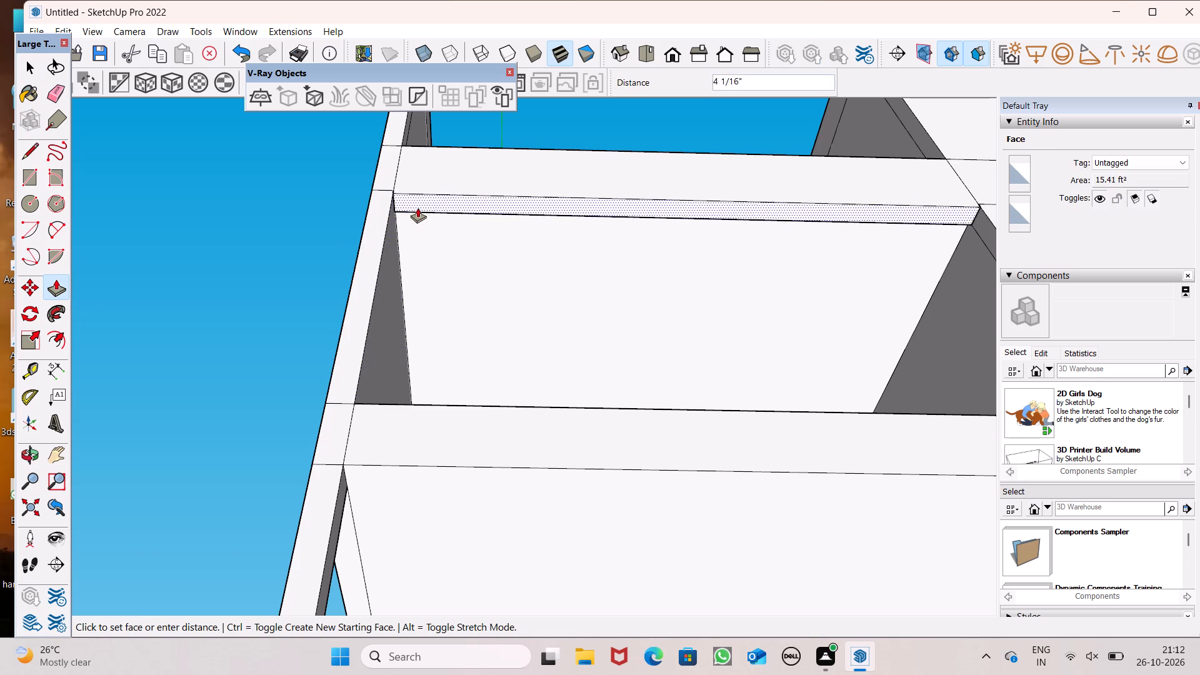
pyautogui.moveTo(417, 207); pyautogui.dragTo(417, 219)
# Draw a vertical line about 8' 11" long on the middle tier's left inner wall, from the drop beam's rear corner to the floor slab.
pyautogui.scroll(-3, 529, 159)
pyautogui.moveTo(537, 166); pyautogui.dragTo(491, 387, button='middle')
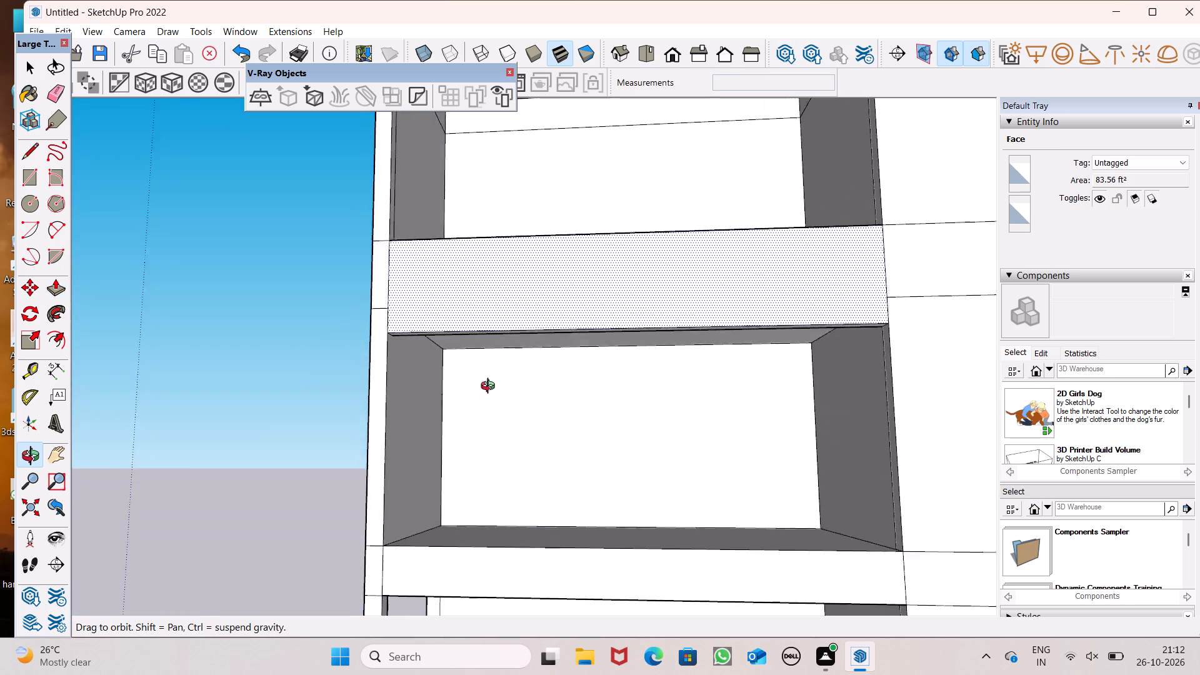
pyautogui.moveTo(491, 387); pyautogui.dragTo(491, 388, button='middle')
pyautogui.scroll(1, 496, 383)
pyautogui.scroll(-3, 511, 267)
pyautogui.moveTo(523, 266); pyautogui.dragTo(497, 362, button='middle')
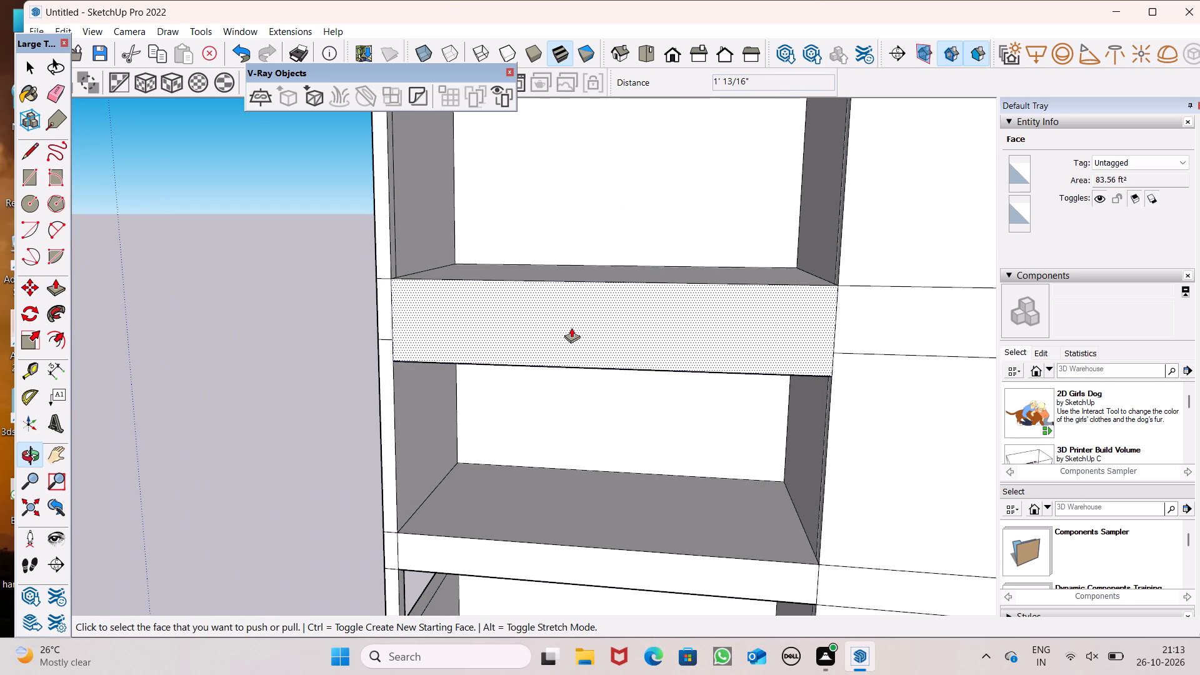
pyautogui.moveTo(593, 331); pyautogui.dragTo(622, 342, button='middle')
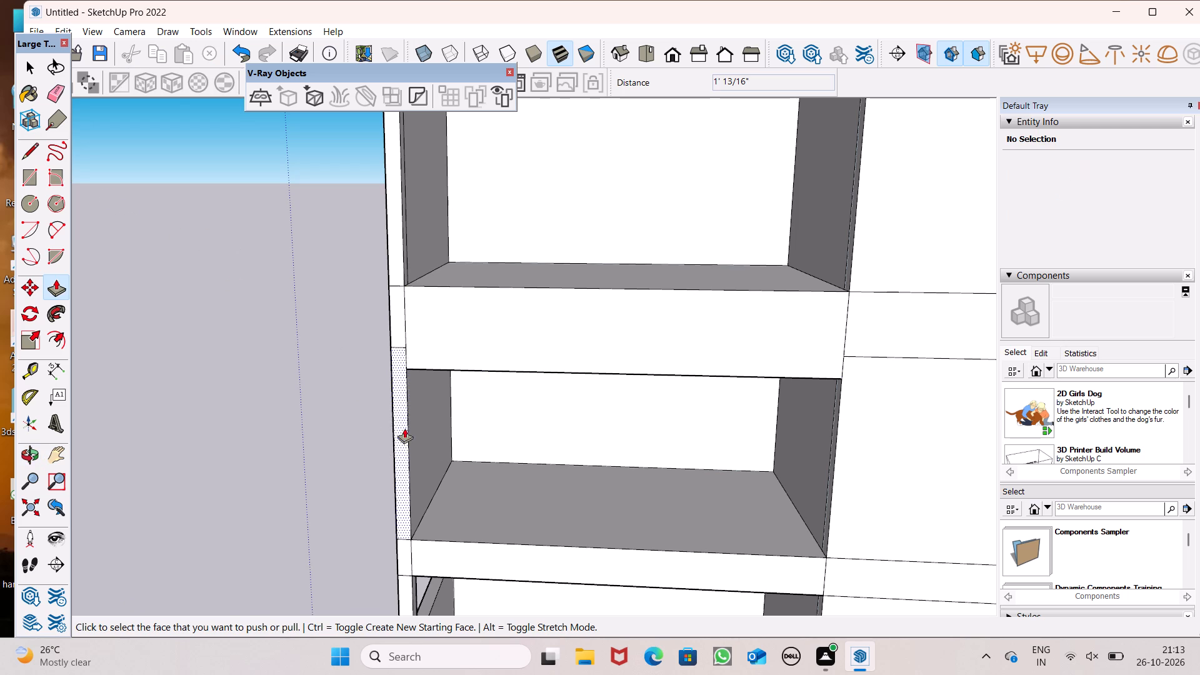
pyautogui.moveTo(432, 454); pyautogui.dragTo(344, 316, button='middle')
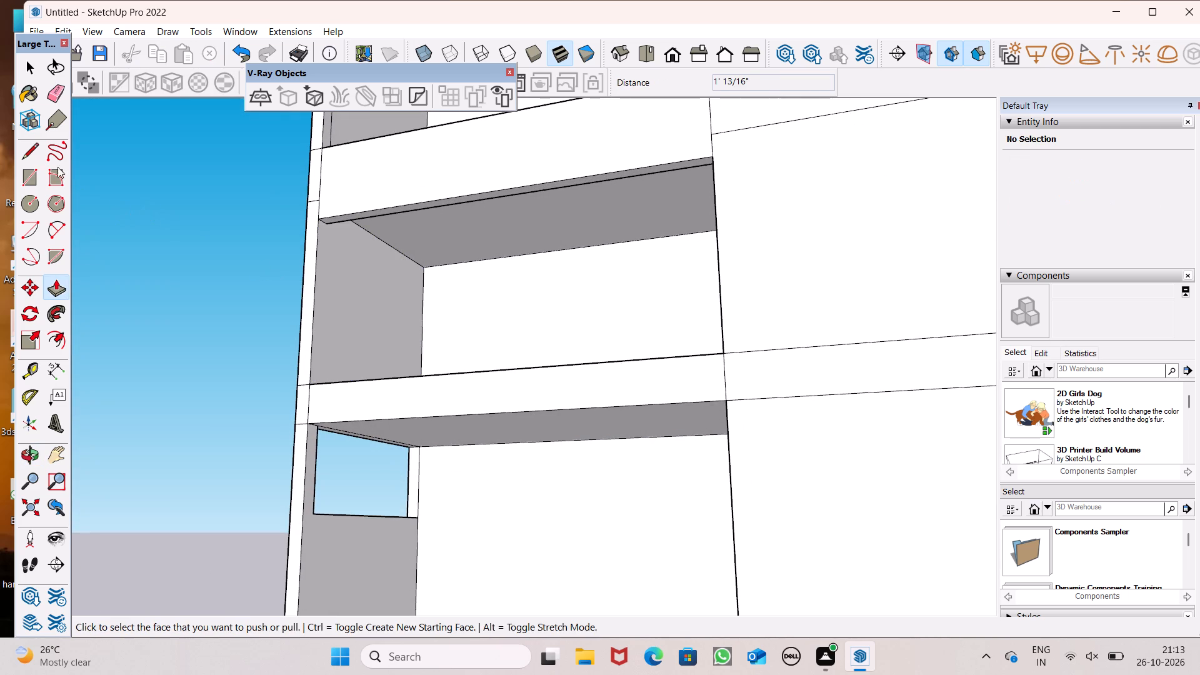
pyautogui.click(26, 153)
pyautogui.scroll(2, 236, 198)
pyautogui.click(359, 234)
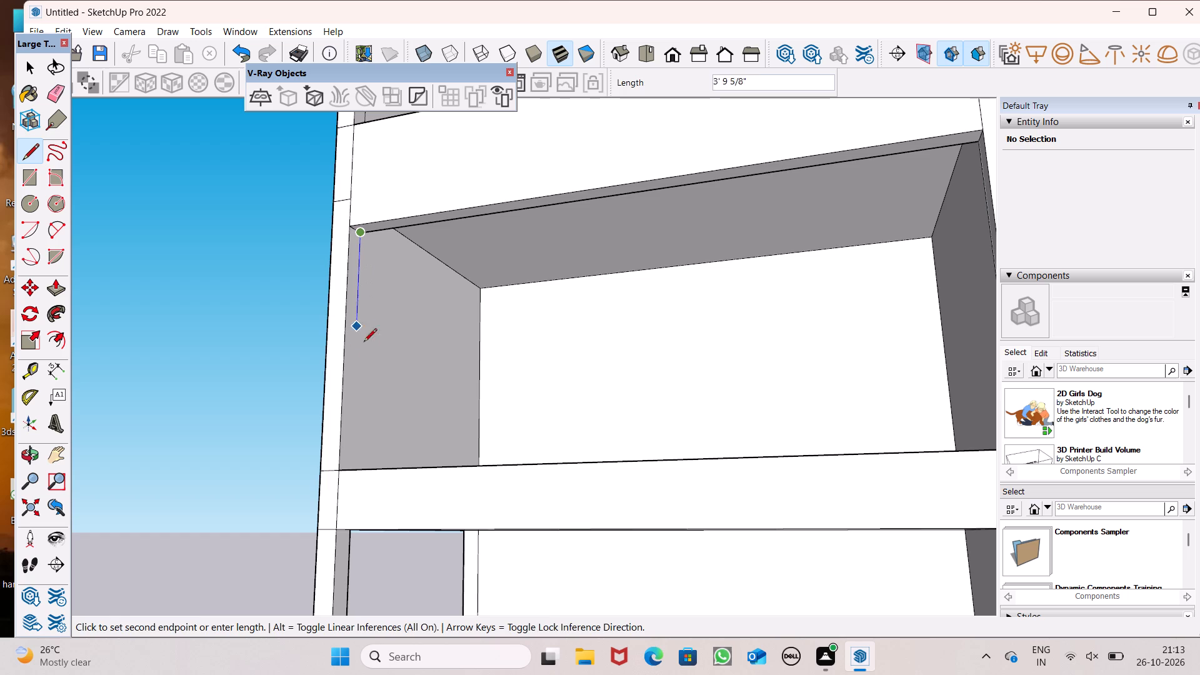
pyautogui.moveTo(362, 359); pyautogui.dragTo(357, 535, button='middle')
pyautogui.scroll(6, 374, 523)
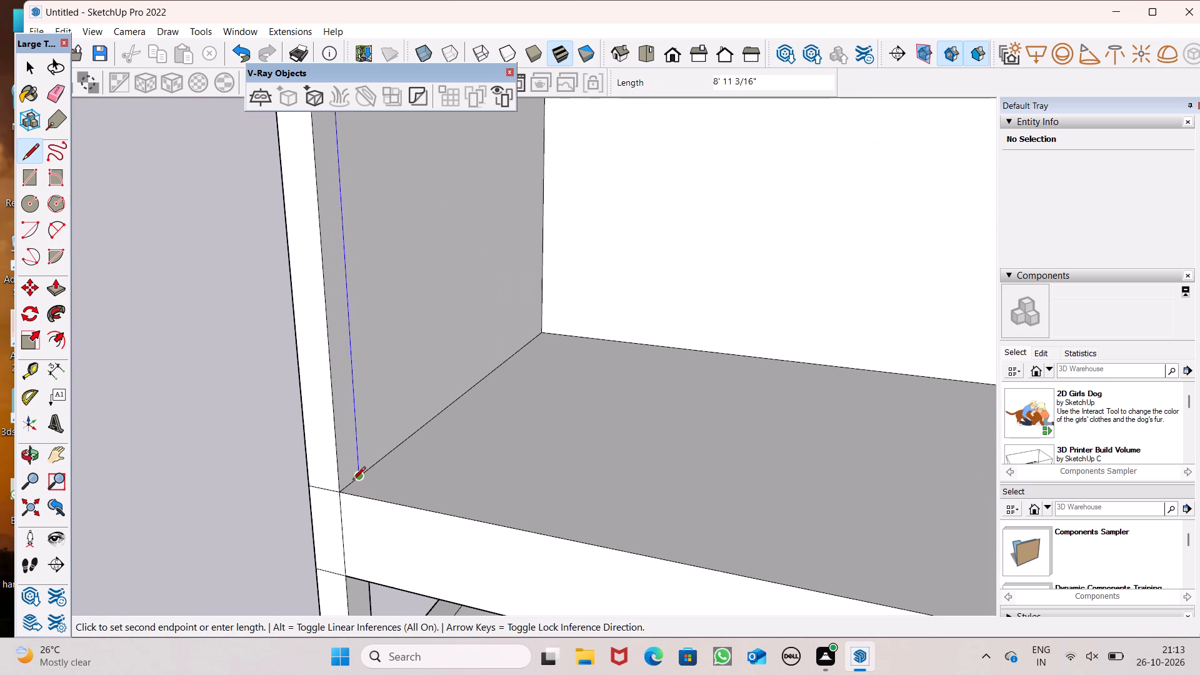
pyautogui.click(352, 478)
pyautogui.press('space')
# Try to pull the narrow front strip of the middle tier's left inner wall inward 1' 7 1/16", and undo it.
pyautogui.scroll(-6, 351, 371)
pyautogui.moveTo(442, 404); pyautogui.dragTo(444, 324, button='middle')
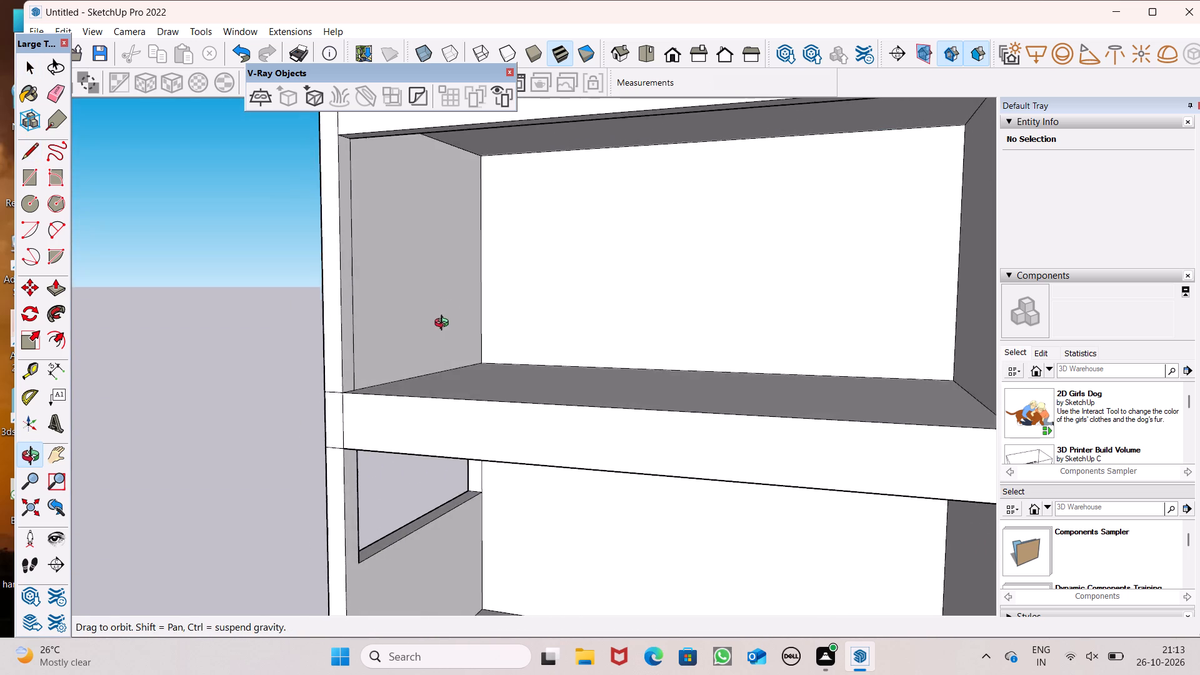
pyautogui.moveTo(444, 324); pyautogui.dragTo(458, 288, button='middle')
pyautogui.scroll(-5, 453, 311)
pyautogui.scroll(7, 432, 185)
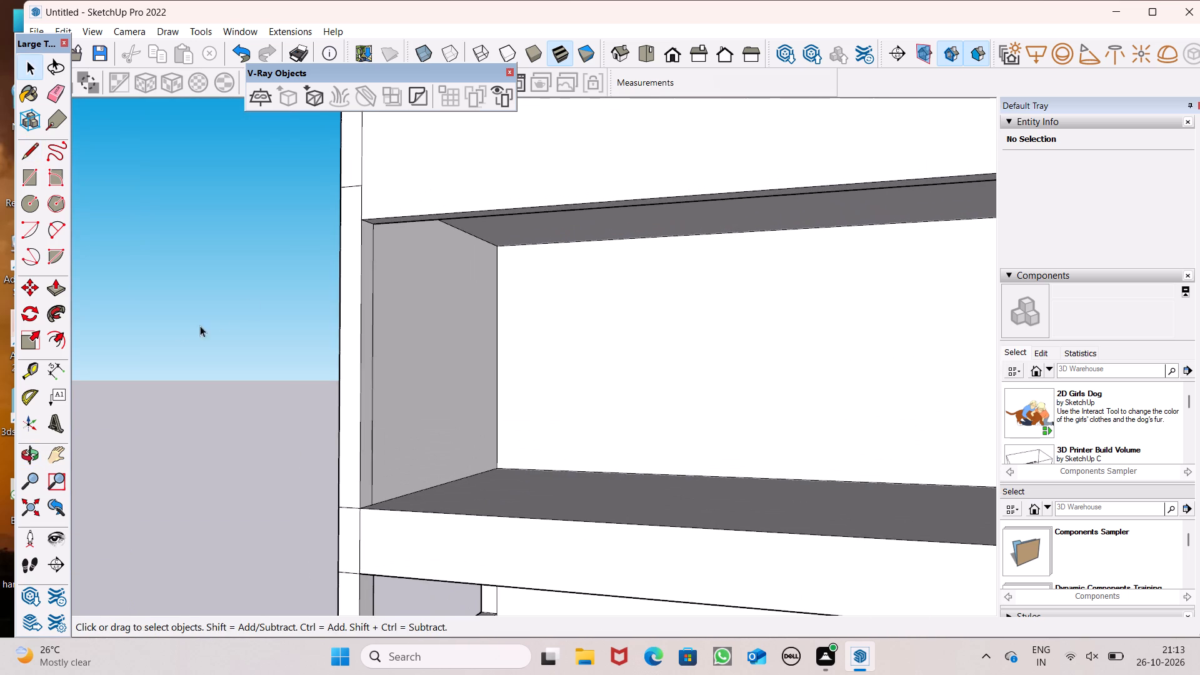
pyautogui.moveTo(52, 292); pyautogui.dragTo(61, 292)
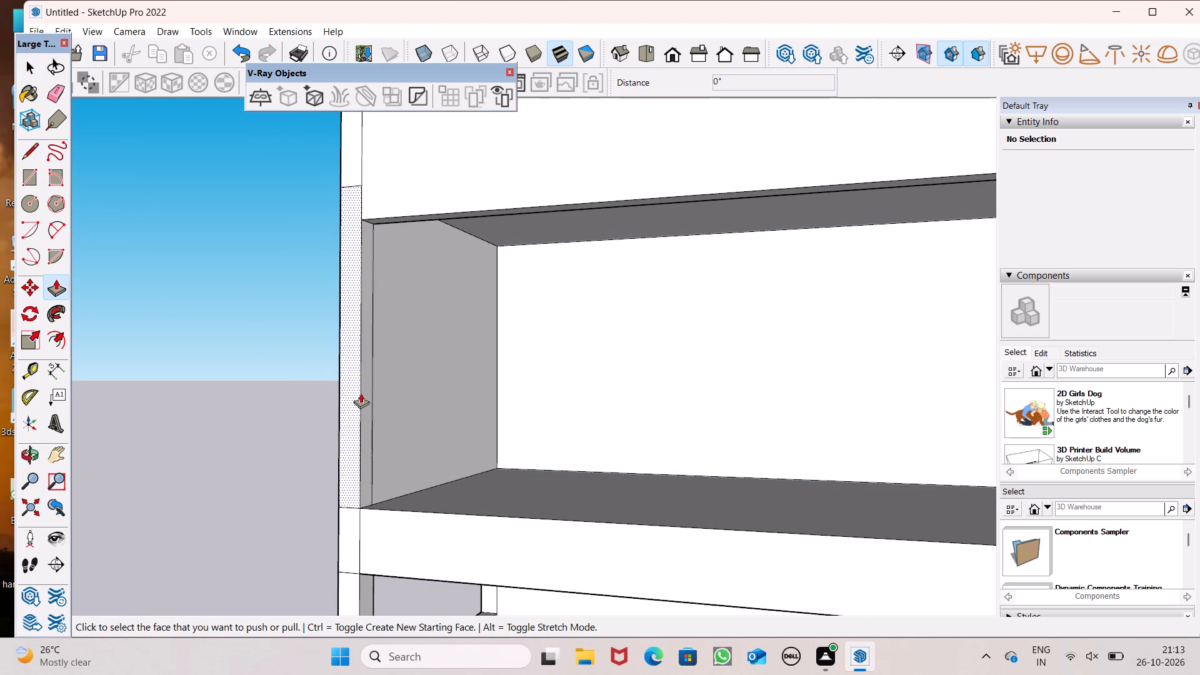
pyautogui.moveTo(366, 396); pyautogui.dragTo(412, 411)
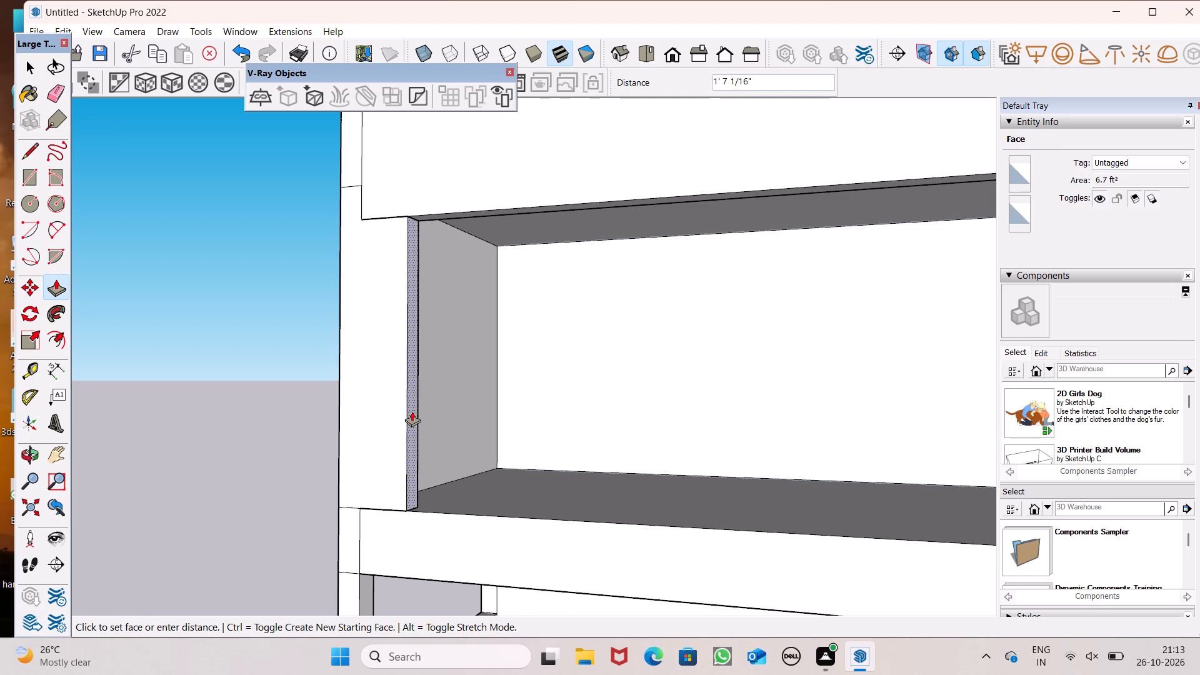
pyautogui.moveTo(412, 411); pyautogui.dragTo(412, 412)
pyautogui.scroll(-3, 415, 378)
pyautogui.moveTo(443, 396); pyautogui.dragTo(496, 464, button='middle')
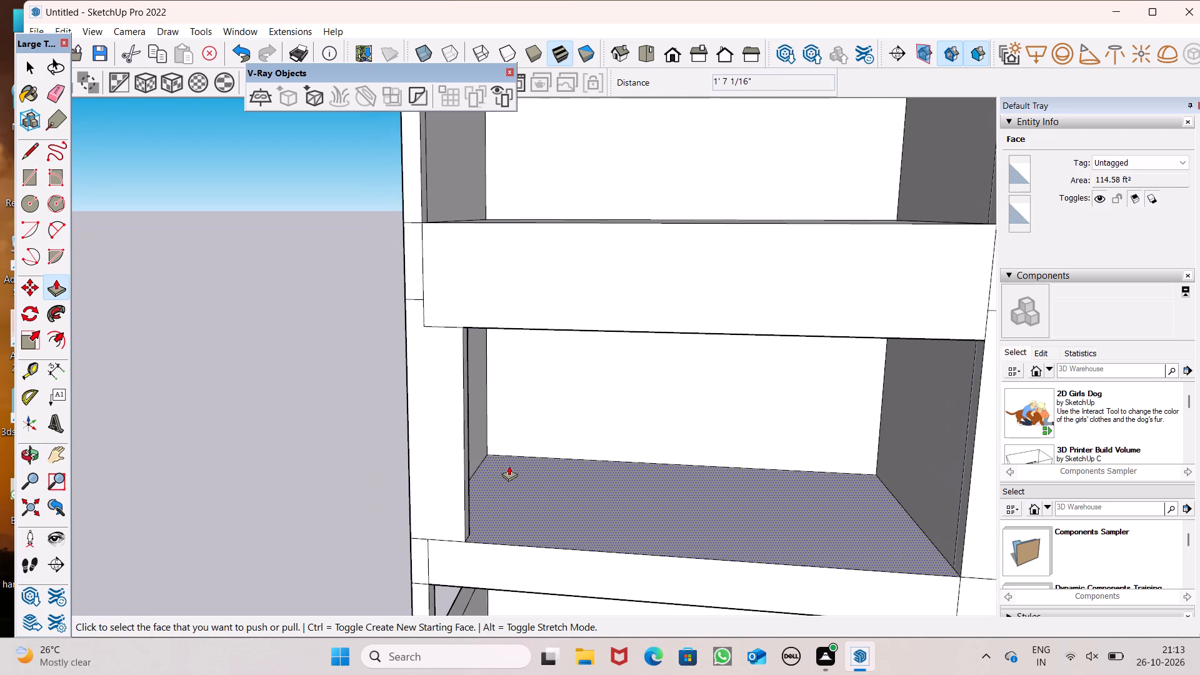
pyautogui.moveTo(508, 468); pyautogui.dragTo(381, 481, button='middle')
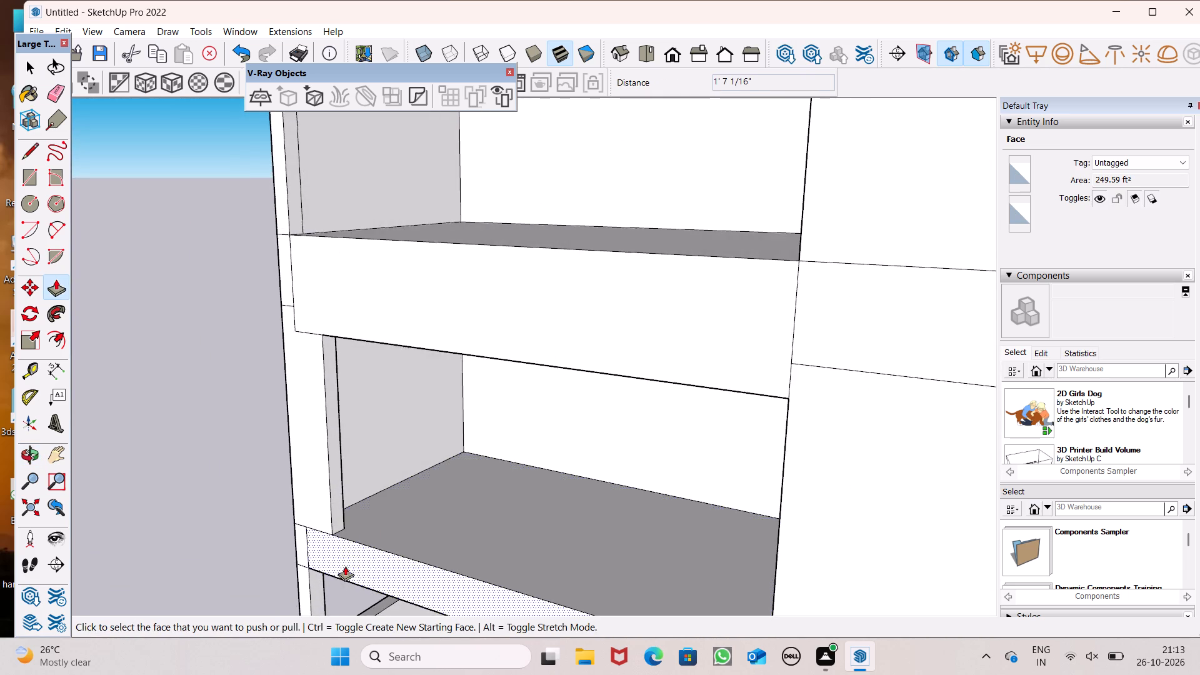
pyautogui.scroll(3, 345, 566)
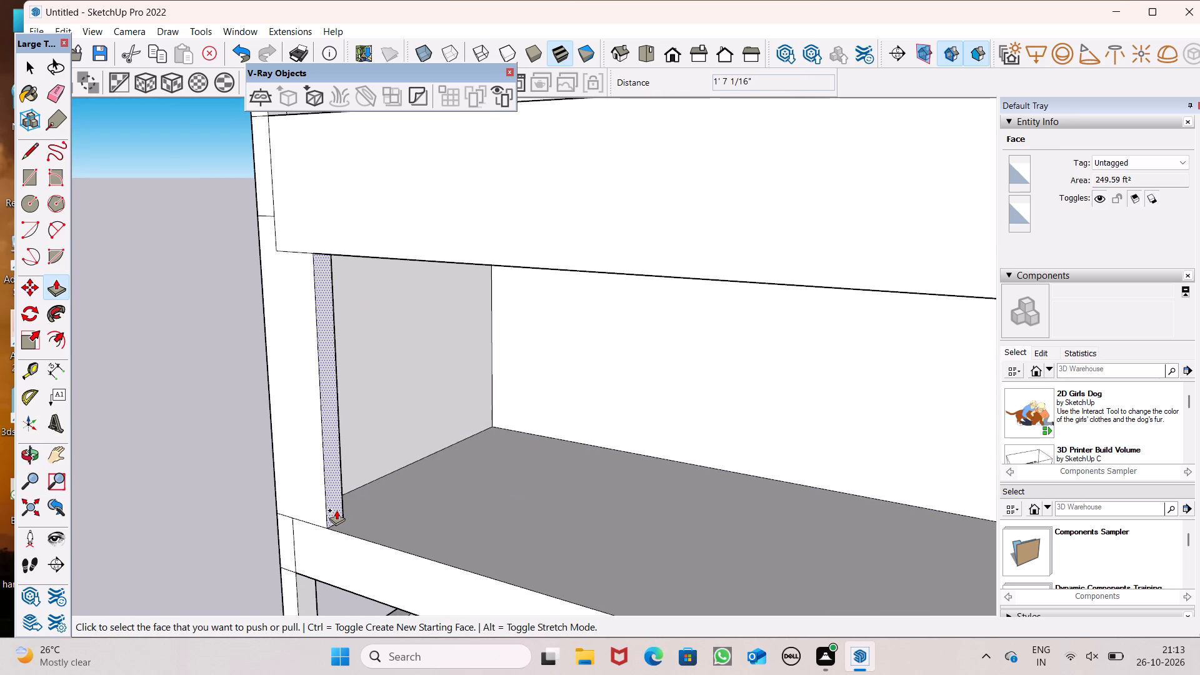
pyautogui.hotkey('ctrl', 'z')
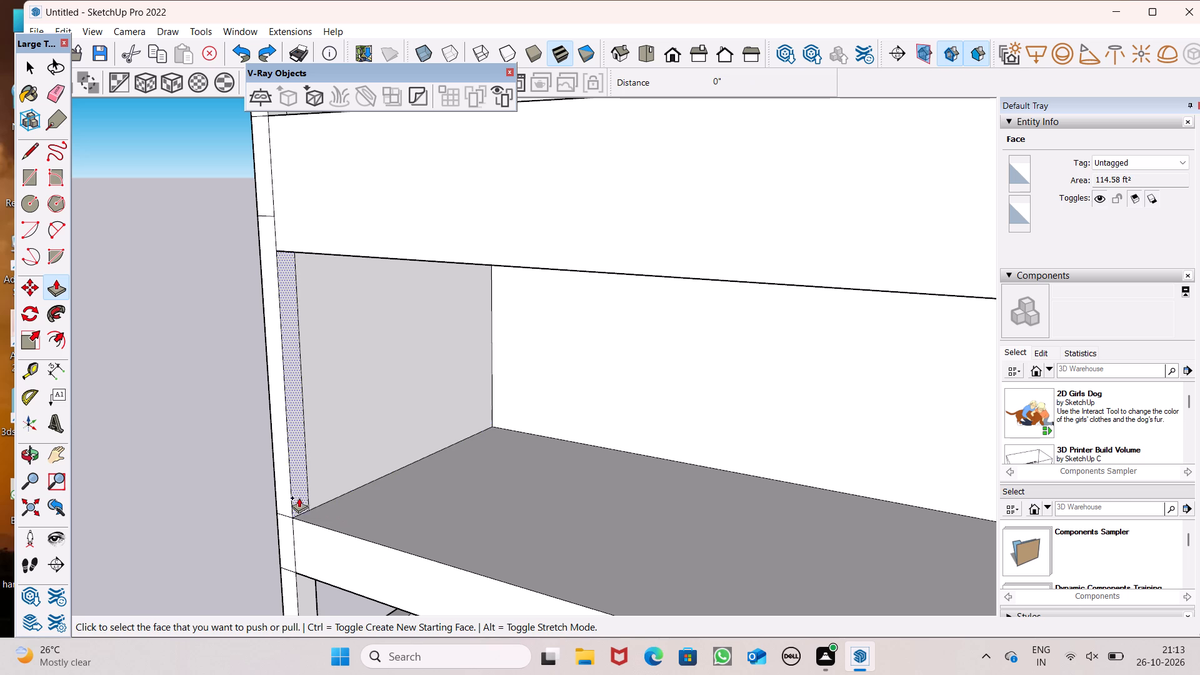
# Pull the narrow front strip of the middle tier's left inner wall inward 2' 6 5/8" to widen the front corner.
pyautogui.moveTo(297, 497); pyautogui.dragTo(349, 528)
# Examine the widened middle-tier front corner and the whole front elevation, close up and from above.
pyautogui.scroll(-5, 430, 481)
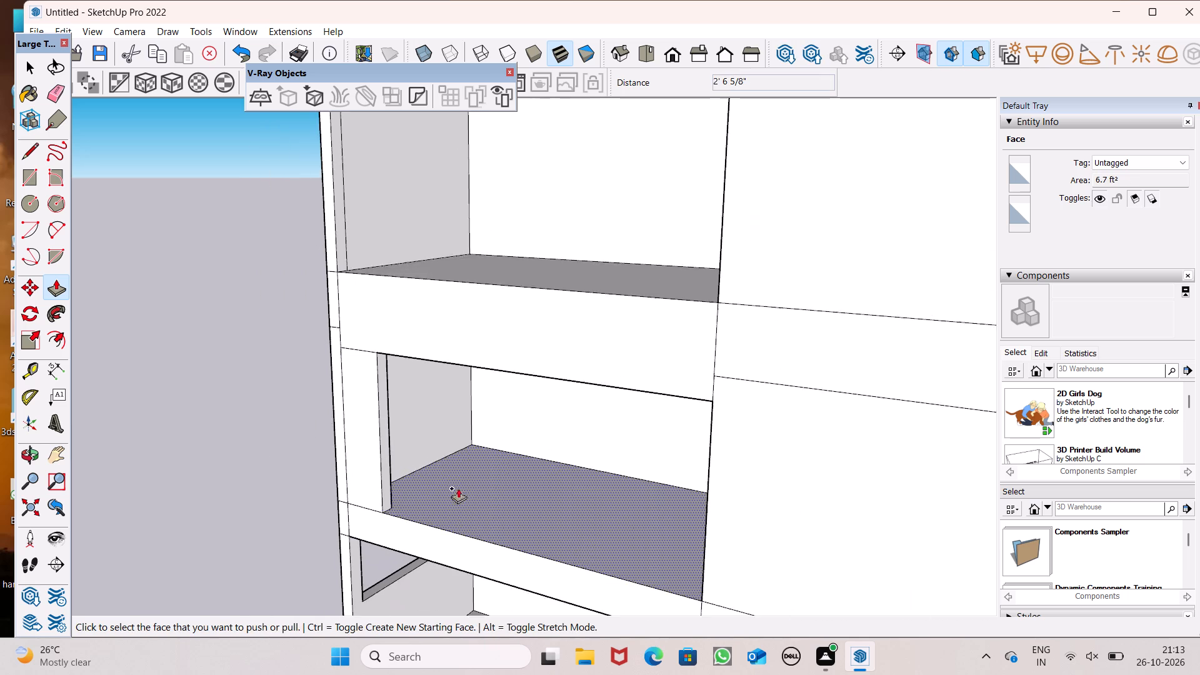
pyautogui.scroll(1, 455, 487)
pyautogui.moveTo(455, 487); pyautogui.dragTo(616, 408, button='middle')
pyautogui.scroll(-1, 417, 455)
pyautogui.moveTo(404, 469); pyautogui.dragTo(447, 484, button='middle')
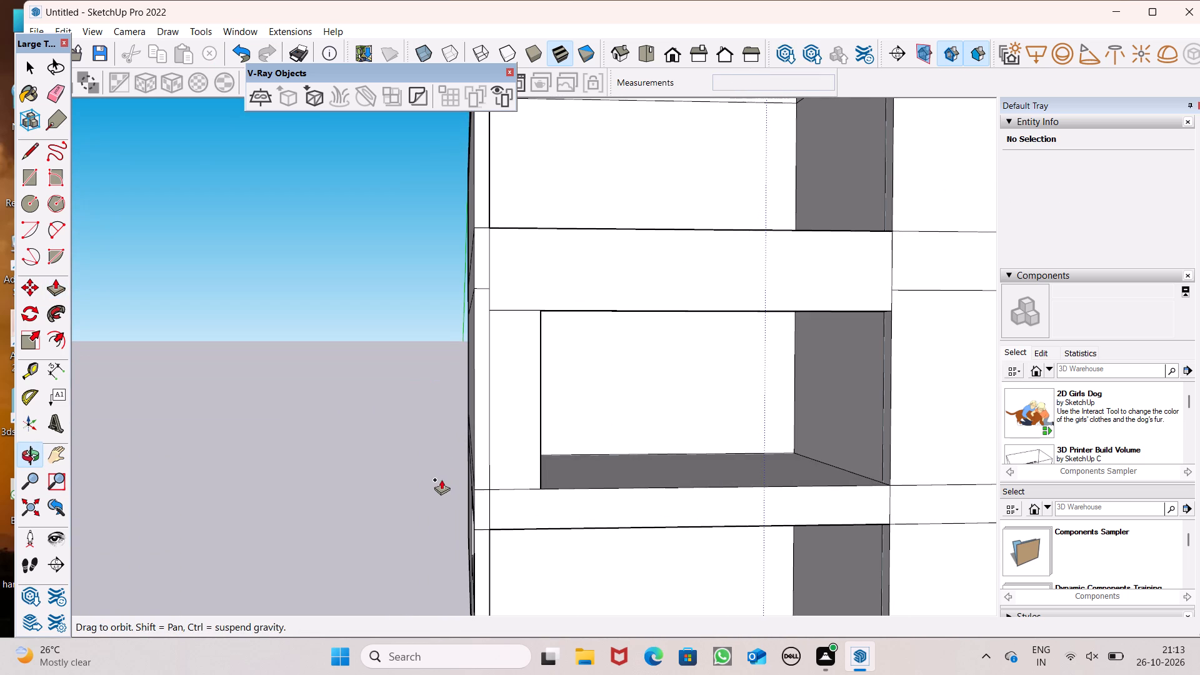
pyautogui.scroll(-2, 384, 457)
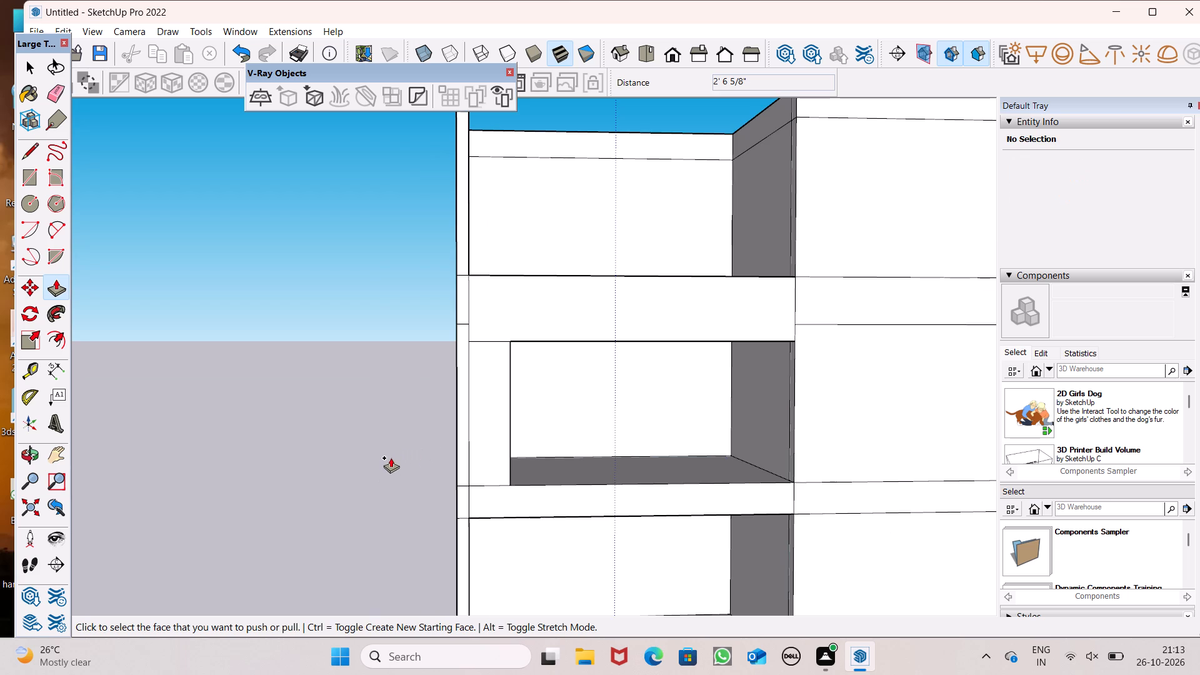
pyautogui.scroll(-4, 394, 421)
pyautogui.moveTo(529, 401); pyautogui.dragTo(569, 516, button='middle')
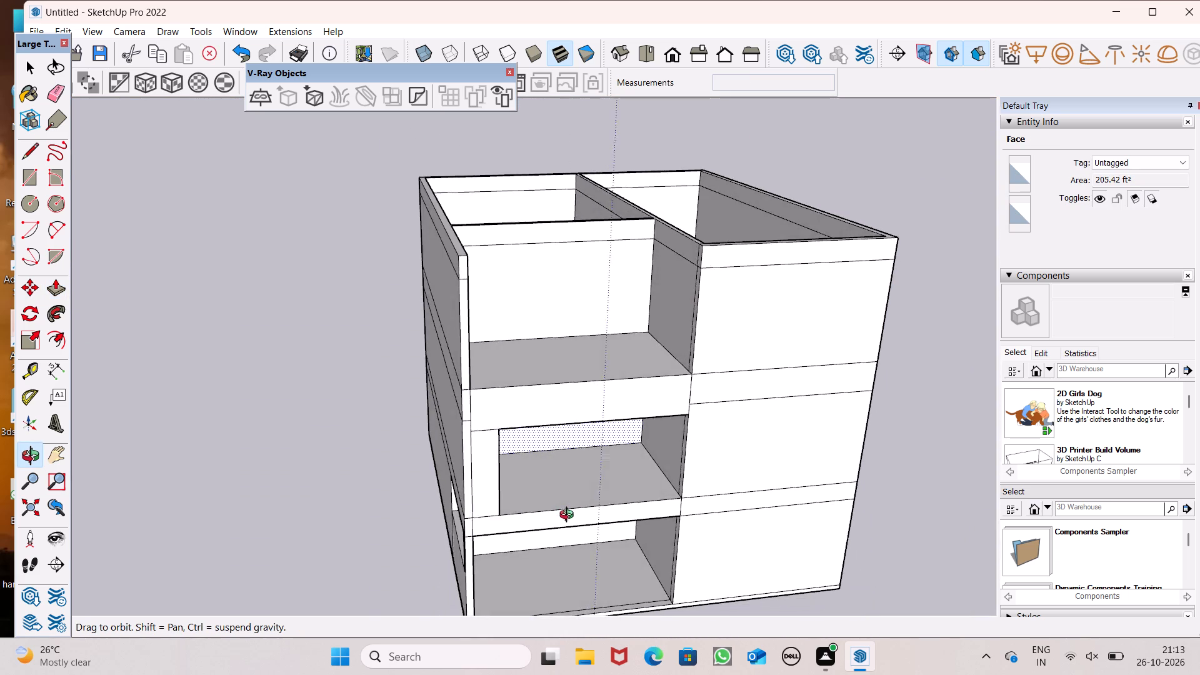
# Erase the leftover vertical and horizontal edges on the top tier's left inner wall and the short edge across its front end.
pyautogui.moveTo(569, 516); pyautogui.dragTo(546, 561, button='middle')
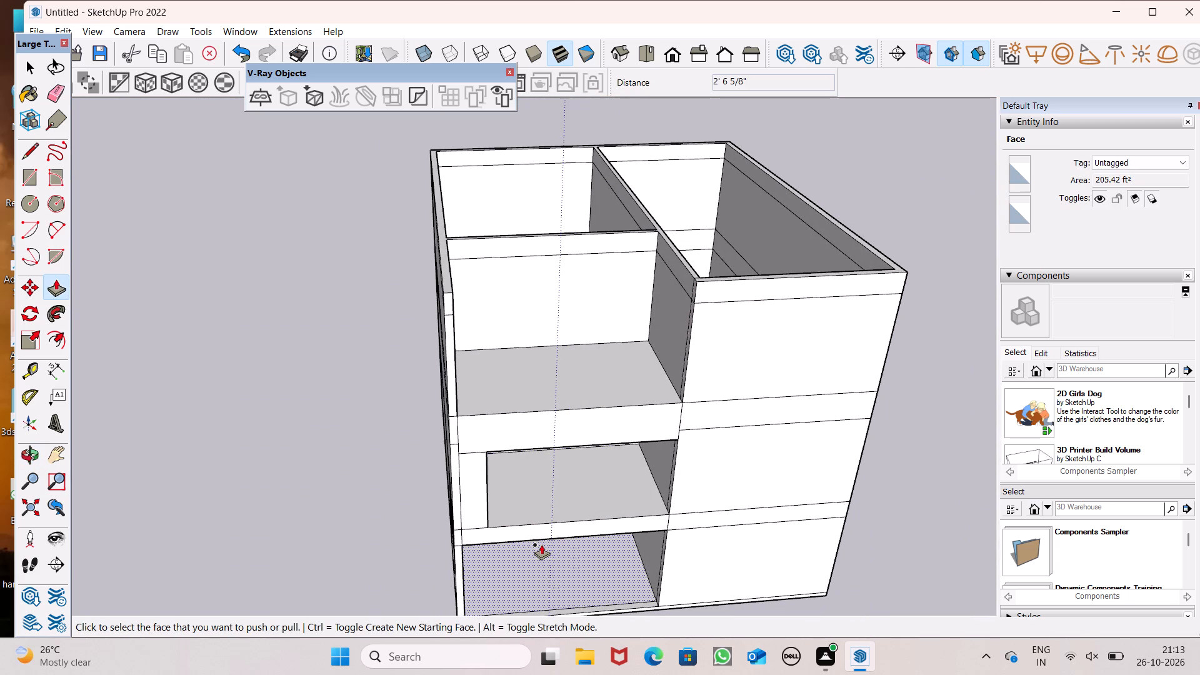
pyautogui.moveTo(501, 426); pyautogui.dragTo(462, 385, button='middle')
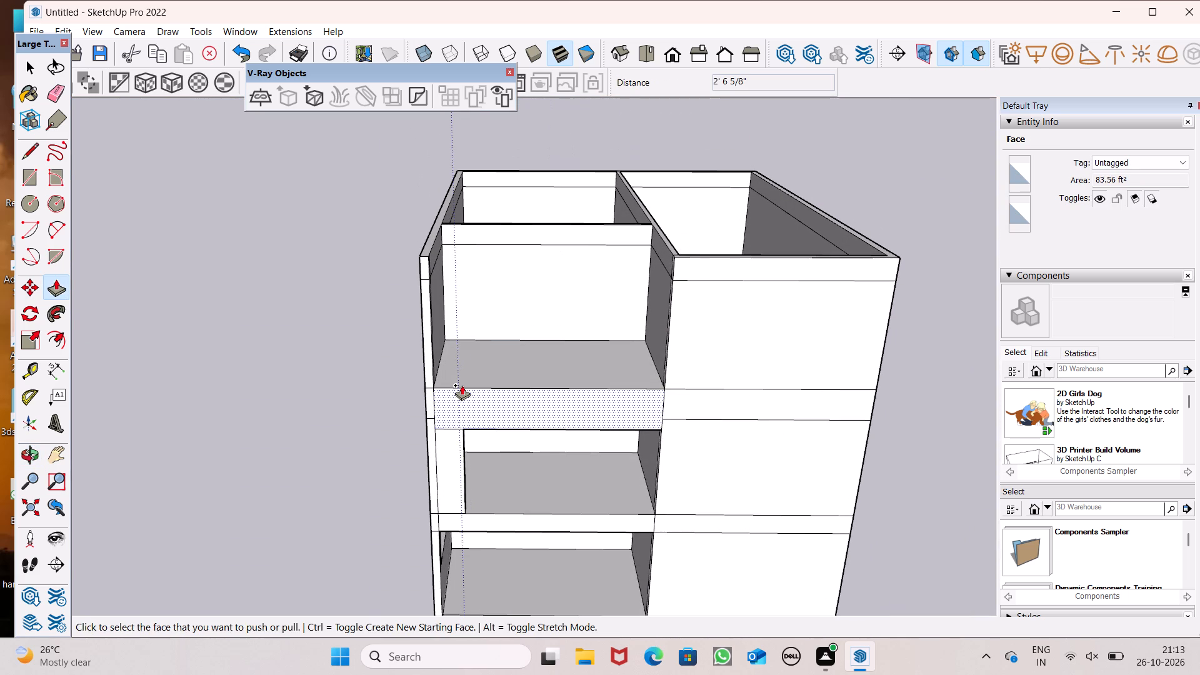
pyautogui.scroll(2, 450, 349)
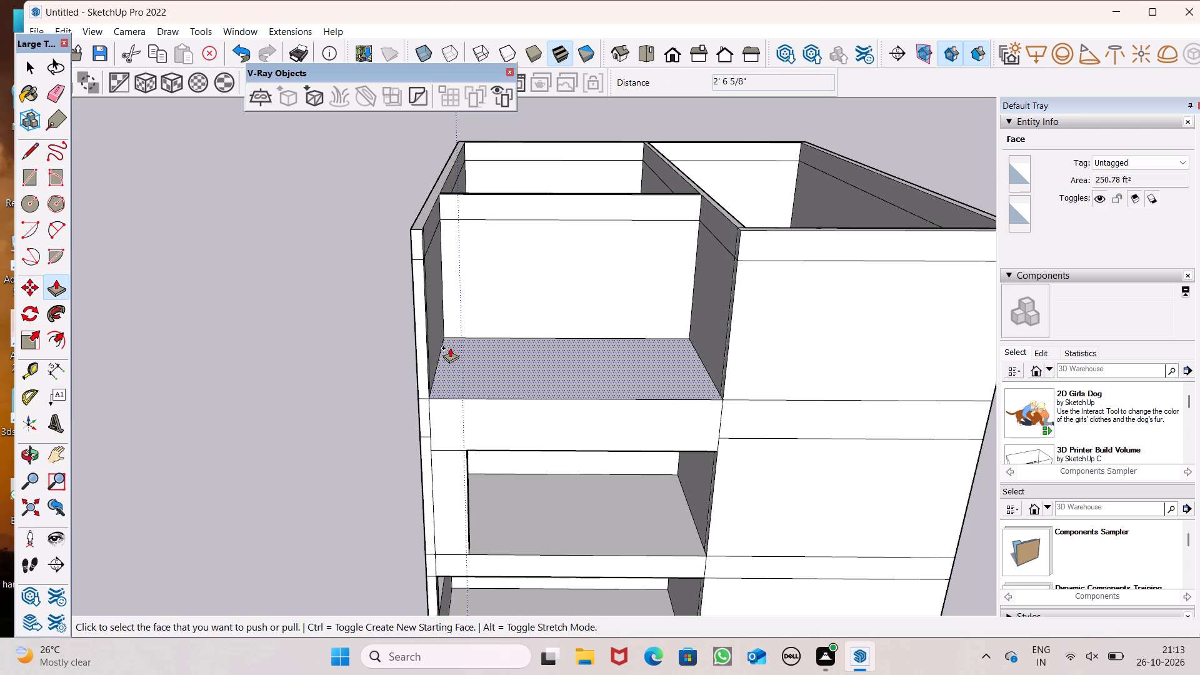
pyautogui.moveTo(447, 346); pyautogui.dragTo(427, 311, button='middle')
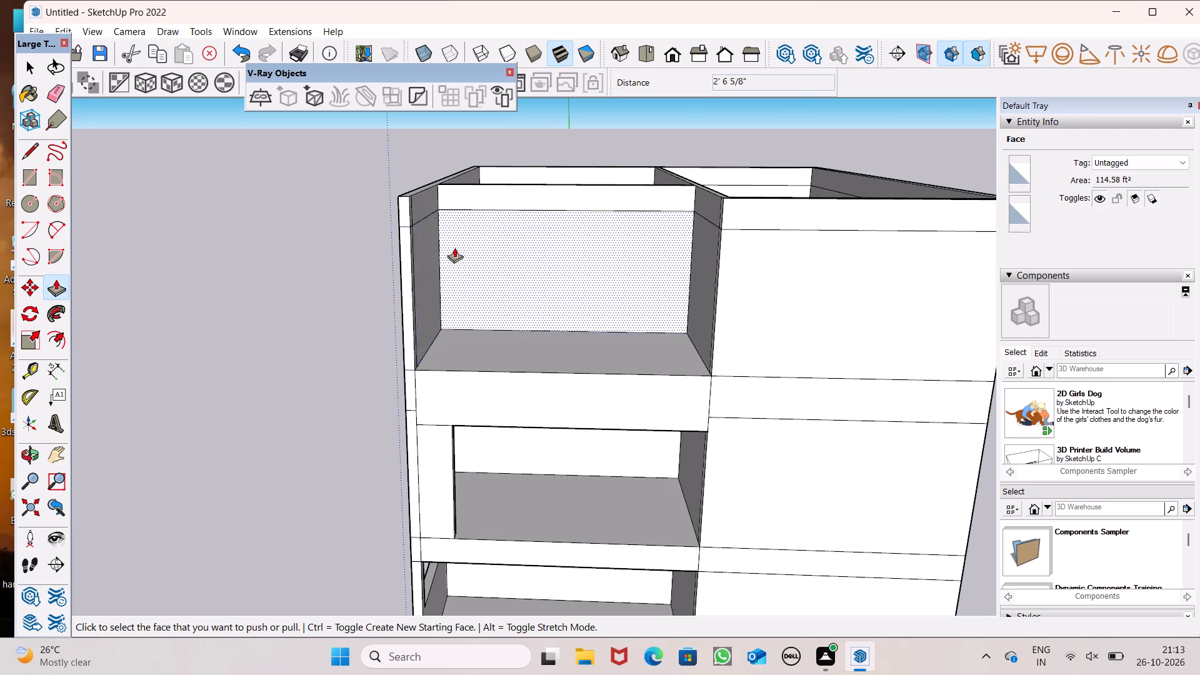
pyautogui.scroll(1, 455, 247)
pyautogui.moveTo(455, 248); pyautogui.dragTo(300, 248, button='middle')
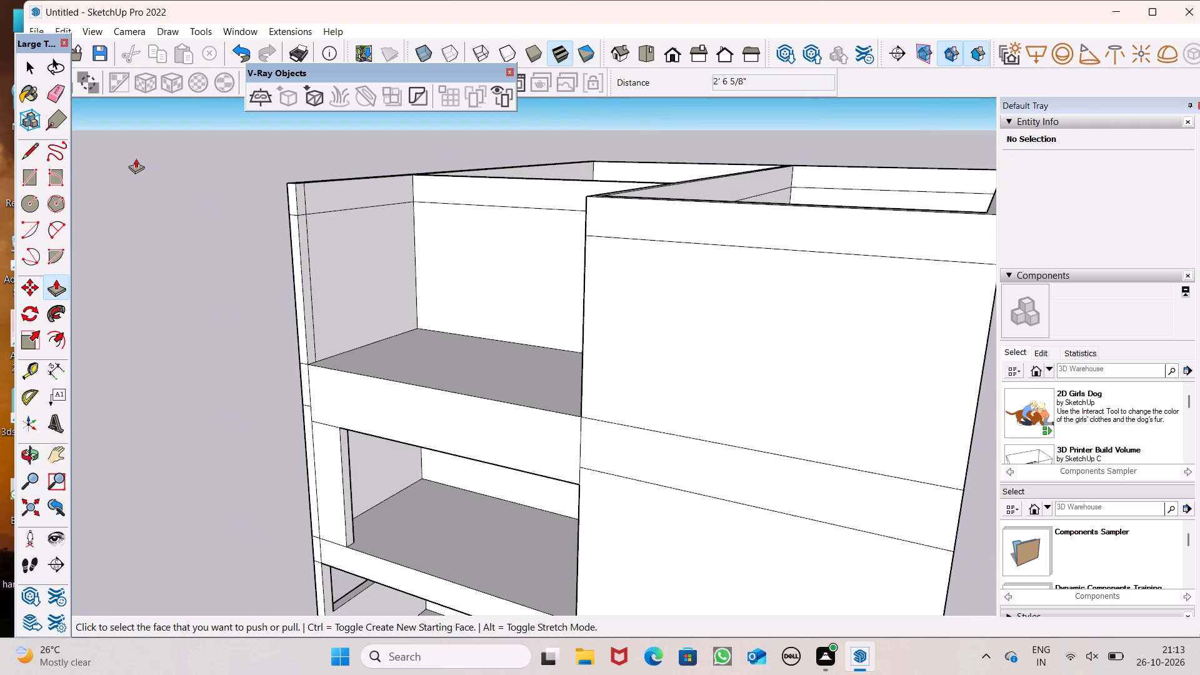
pyautogui.click(49, 95)
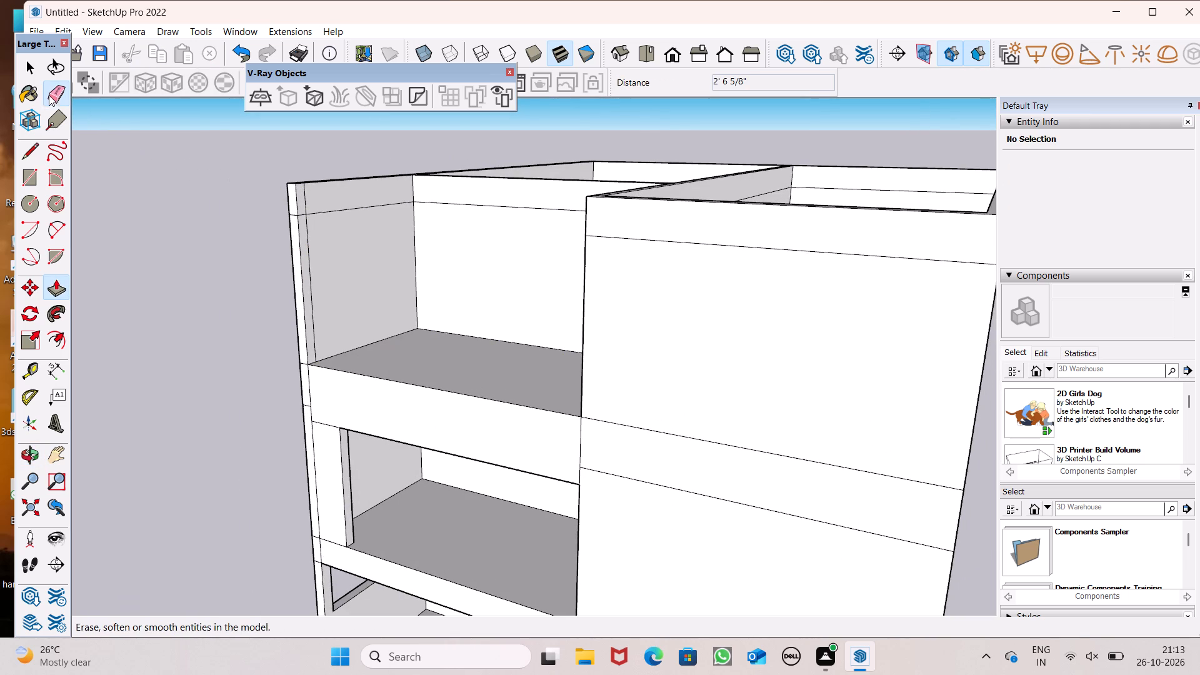
pyautogui.scroll(6, 262, 197)
pyautogui.click(327, 207)
pyautogui.moveTo(331, 221); pyautogui.dragTo(331, 227)
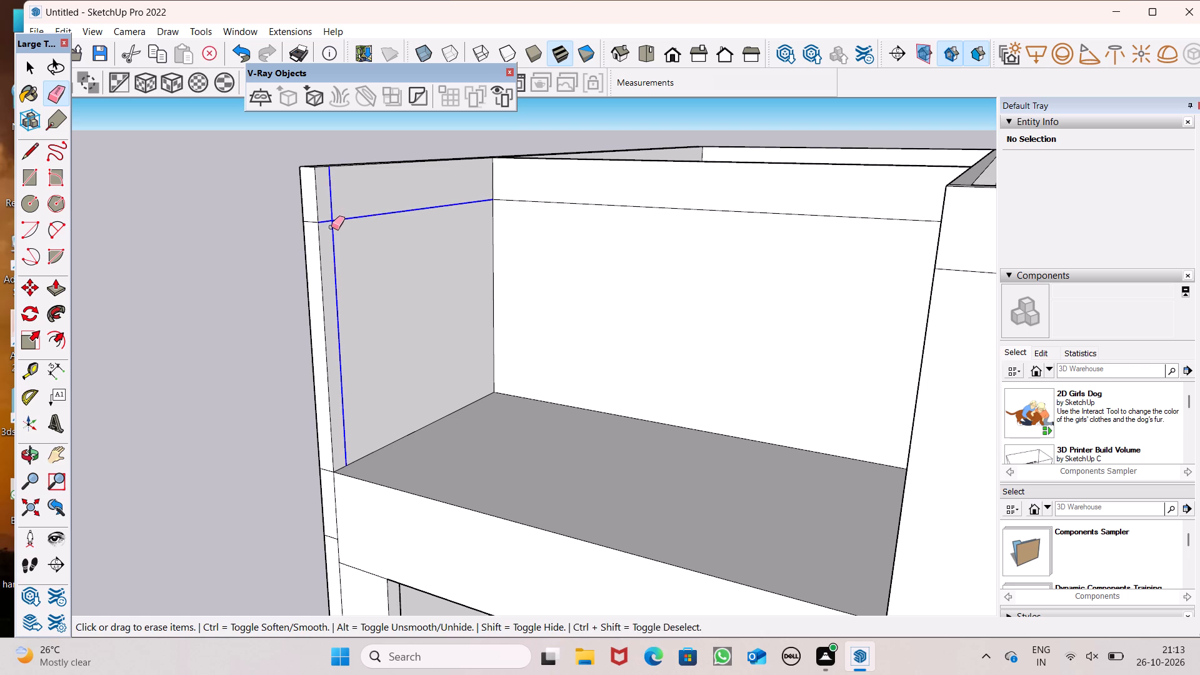
pyautogui.moveTo(331, 227); pyautogui.dragTo(329, 231)
pyautogui.moveTo(317, 274); pyautogui.dragTo(354, 287, button='middle')
pyautogui.scroll(5, 337, 240)
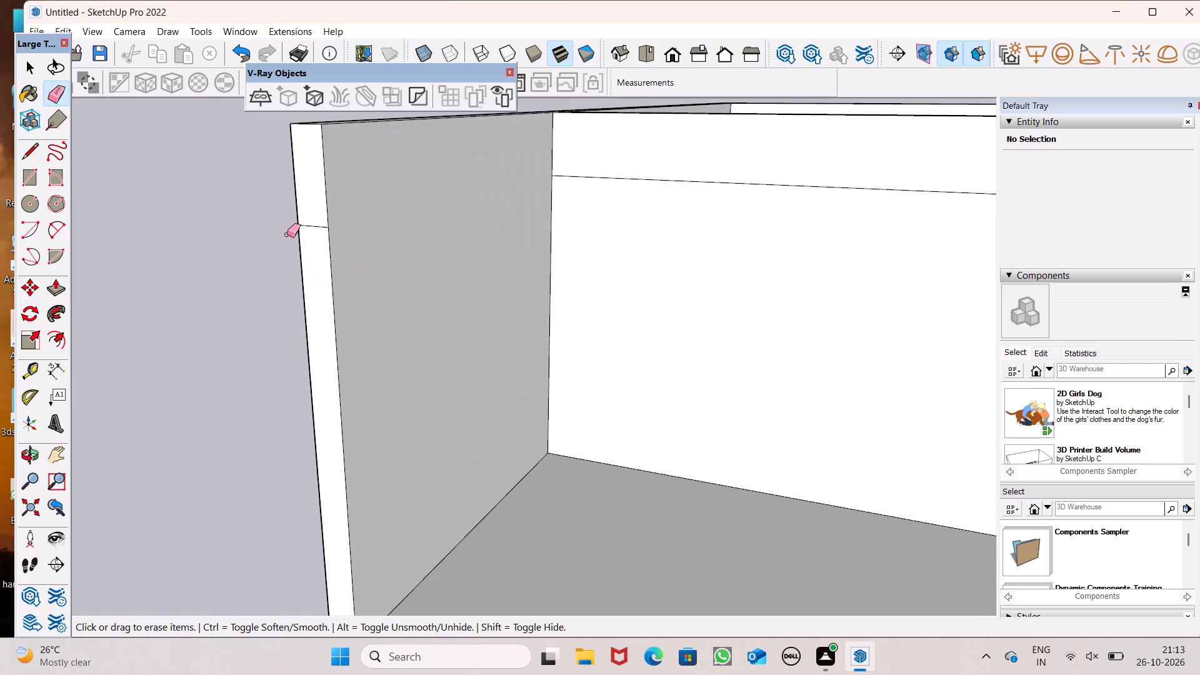
pyautogui.click(314, 226)
pyautogui.scroll(-7, 382, 187)
pyautogui.press('space')
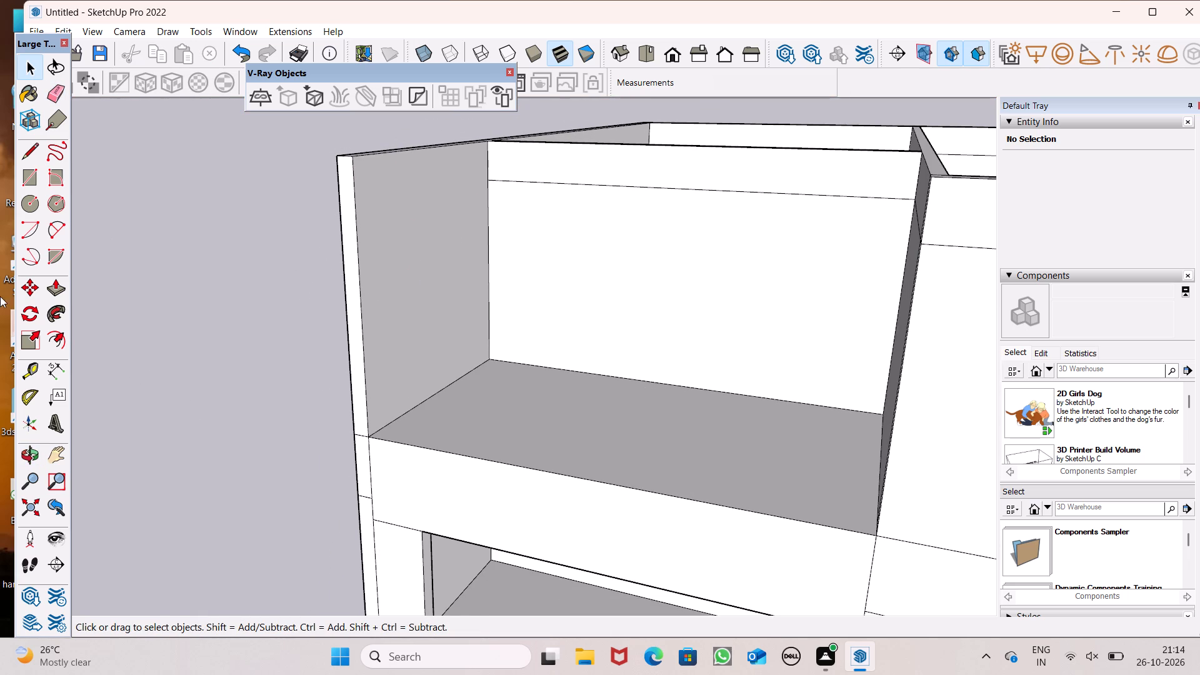
# Pull the top tier's left inner wall face inward 3 5/8" to thicken the wall.
pyautogui.click(56, 293)
pyautogui.moveTo(307, 435); pyautogui.dragTo(329, 449, button='middle')
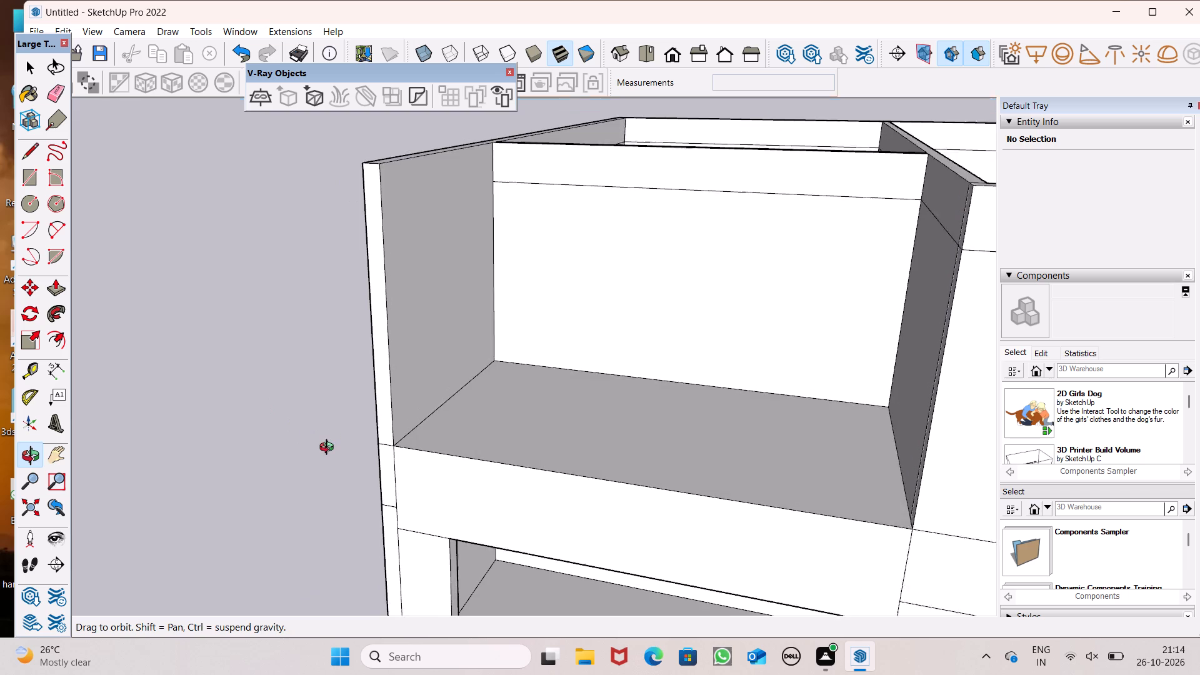
pyautogui.moveTo(329, 449); pyautogui.dragTo(328, 451, button='middle')
pyautogui.scroll(3, 353, 450)
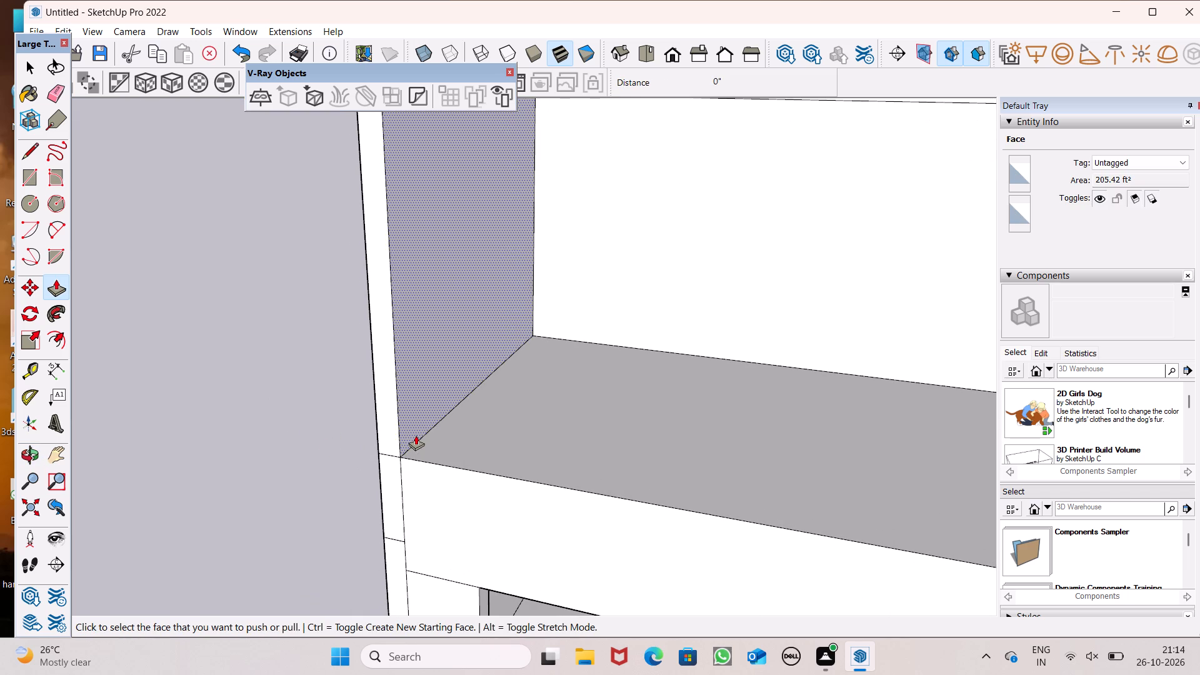
pyautogui.moveTo(416, 434); pyautogui.dragTo(424, 439)
pyautogui.scroll(-4, 469, 418)
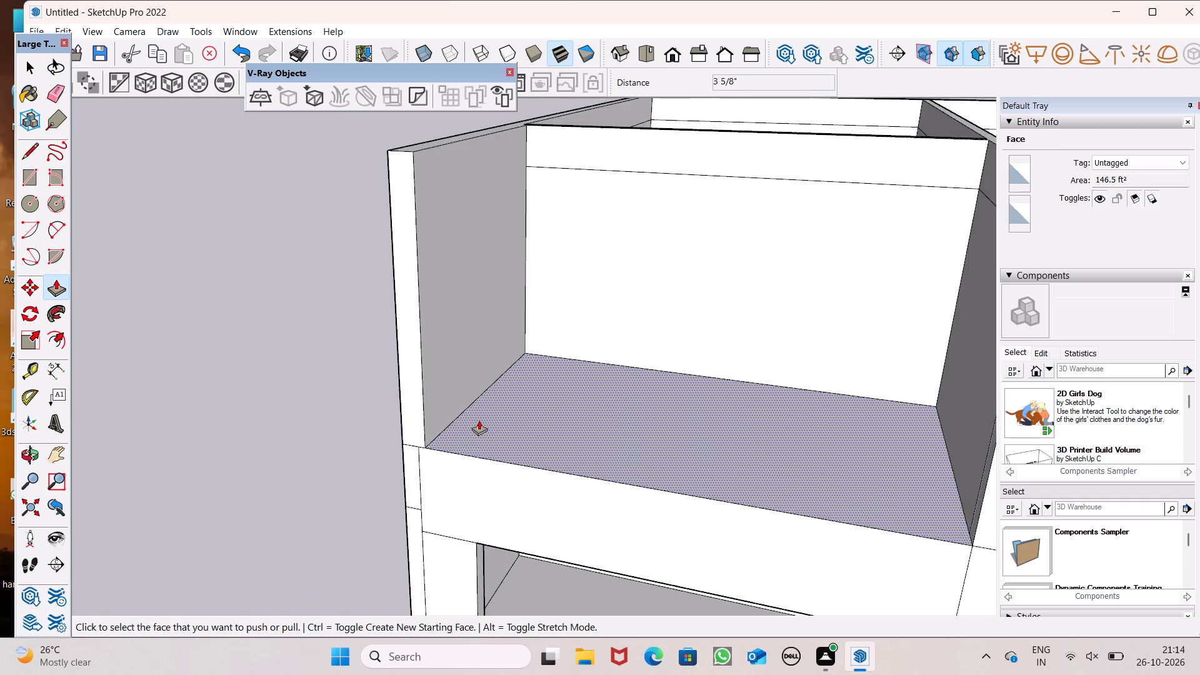
# Pull the front end face of the top tier's left wall forward 10 1/16".
pyautogui.moveTo(478, 420); pyautogui.dragTo(506, 375, button='middle')
pyautogui.moveTo(437, 387); pyautogui.dragTo(433, 396)
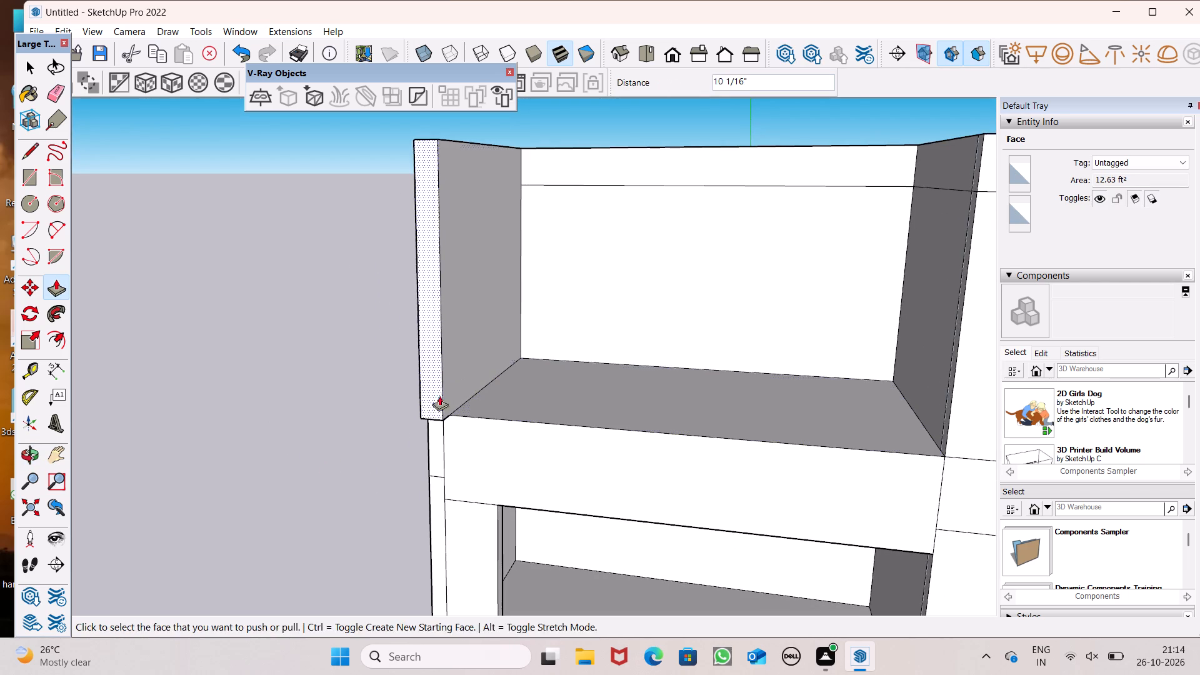
# Erase the edge dividing the underside of the top tier's projecting left wall end.
pyautogui.moveTo(454, 417); pyautogui.dragTo(506, 170, button='middle')
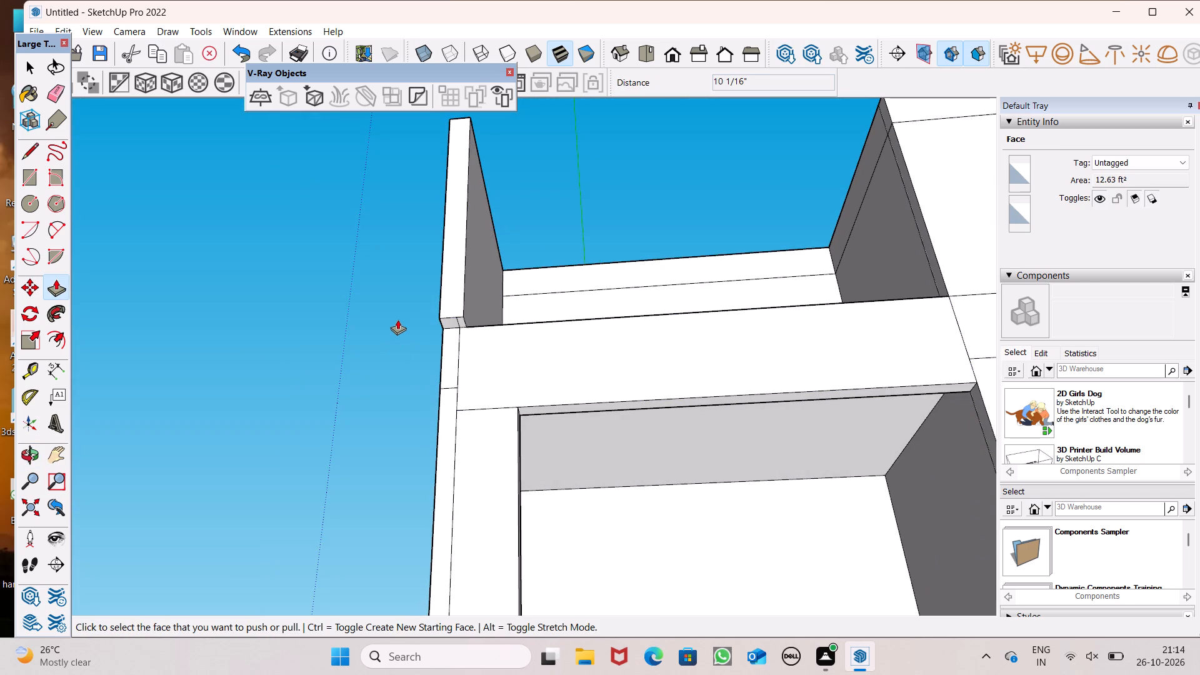
pyautogui.scroll(1, 397, 314)
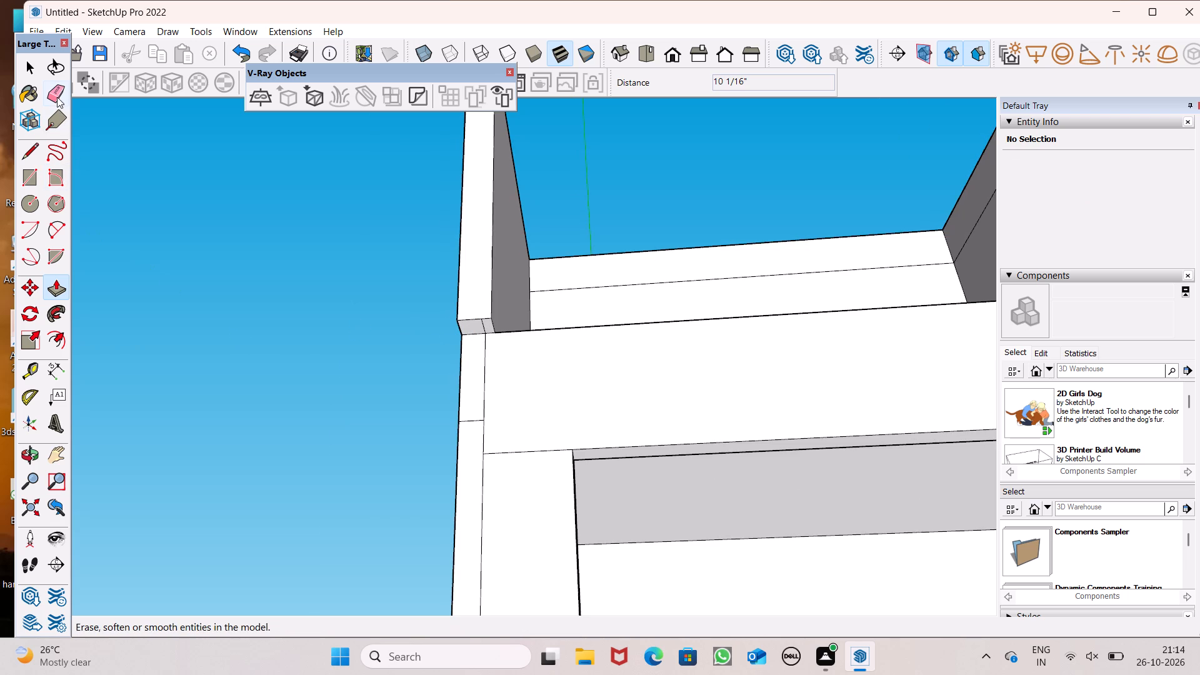
pyautogui.click(57, 97)
pyautogui.scroll(6, 332, 296)
pyautogui.scroll(-6, 466, 342)
pyautogui.scroll(6, 661, 395)
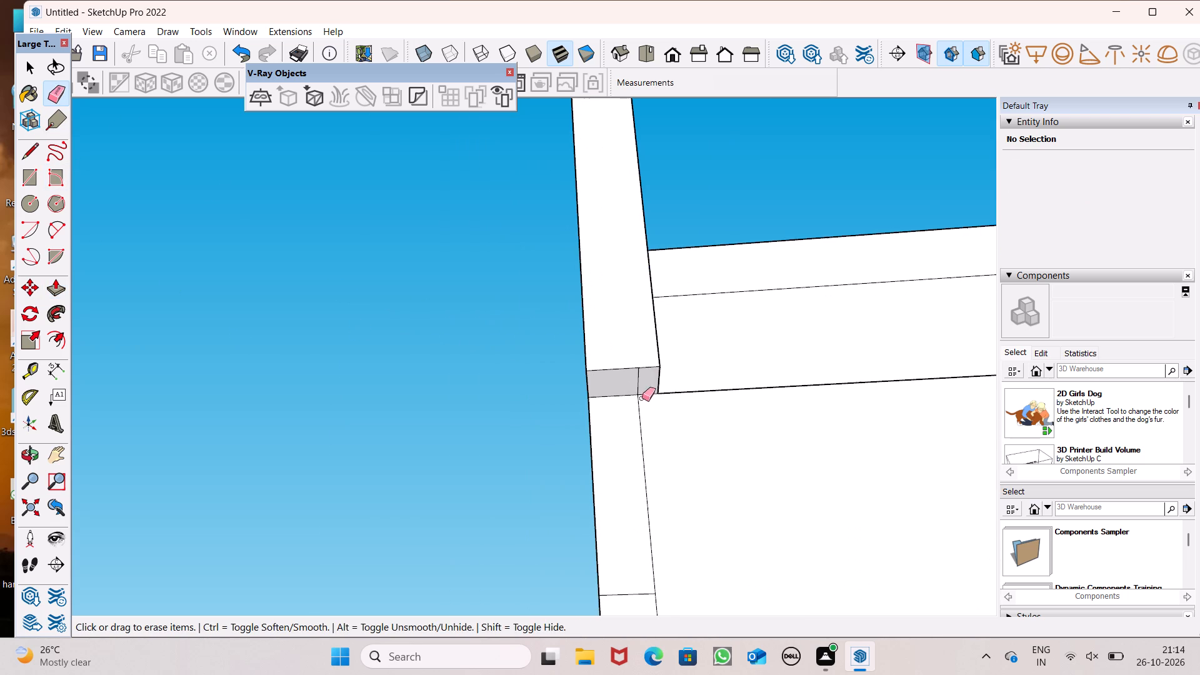
pyautogui.click(635, 384)
pyautogui.moveTo(636, 376); pyautogui.dragTo(642, 381)
pyautogui.scroll(-5, 587, 322)
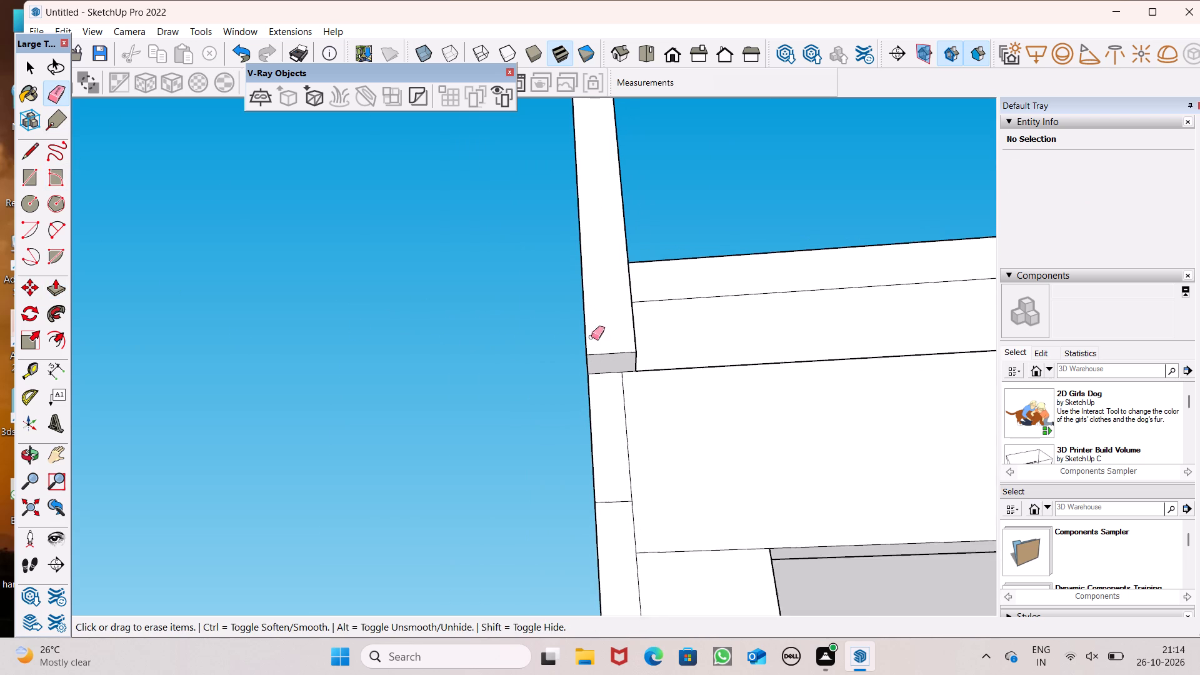
# Erase the vertical and short horizontal edges on the front face directly below the projecting left wall end.
pyautogui.scroll(3, 608, 454)
pyautogui.scroll(-2, 592, 392)
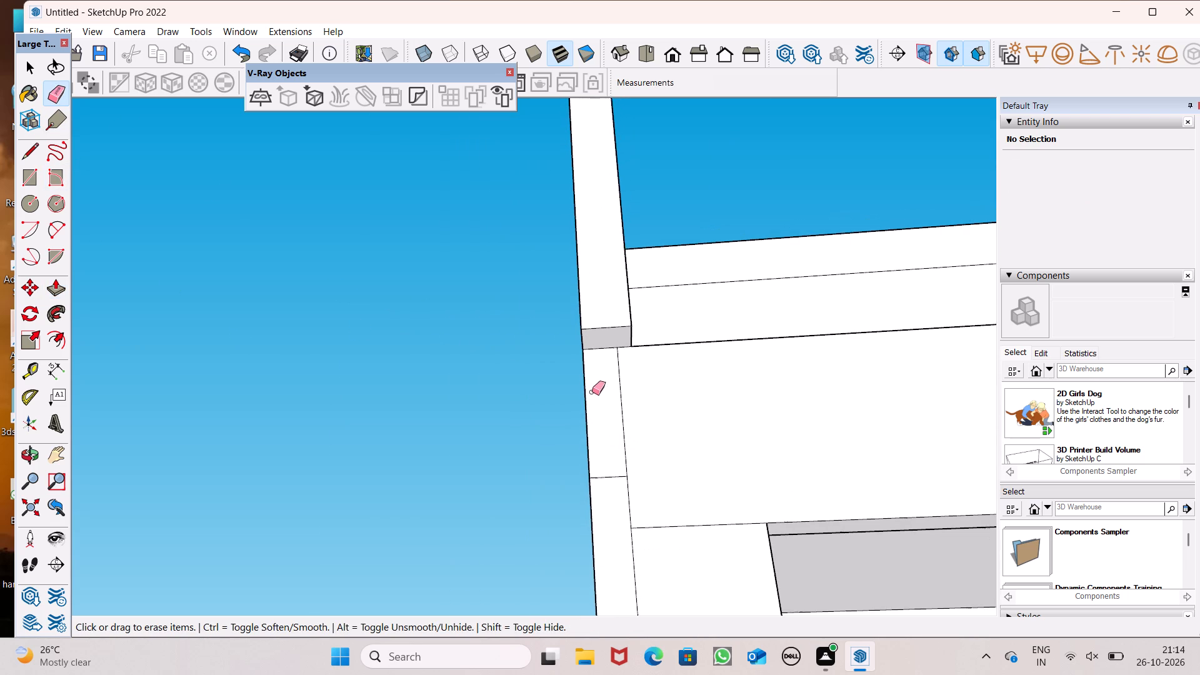
pyautogui.scroll(-1, 592, 392)
pyautogui.moveTo(631, 424); pyautogui.dragTo(613, 429)
pyautogui.click(616, 465)
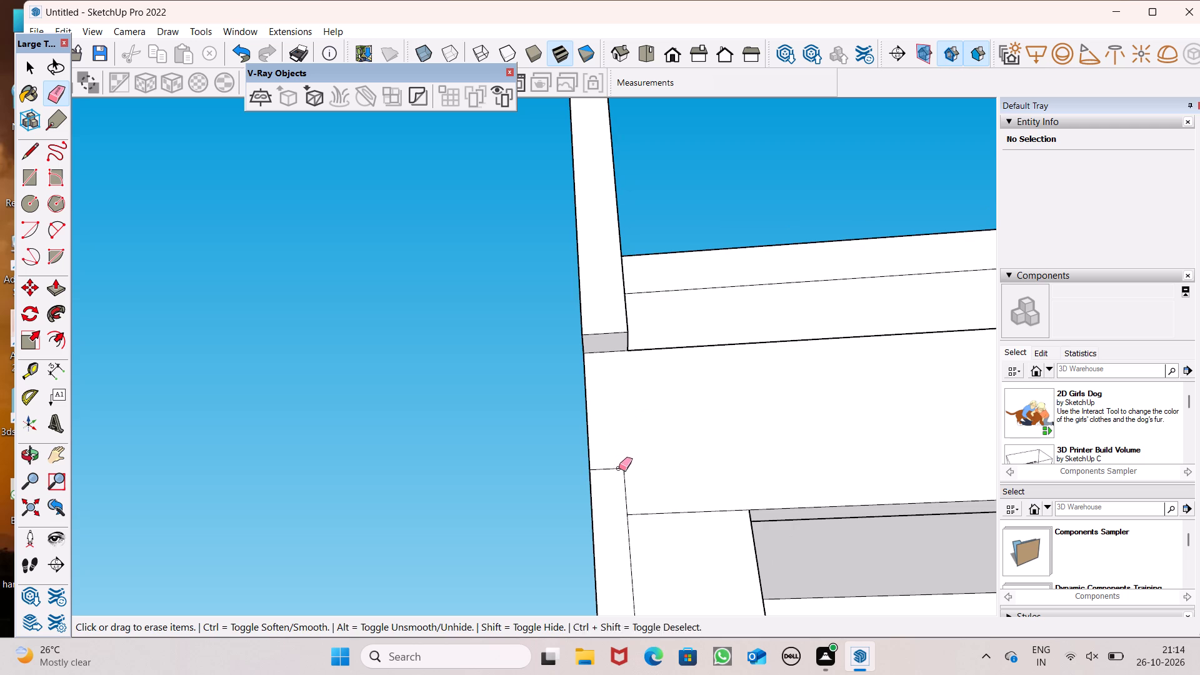
pyautogui.moveTo(627, 471); pyautogui.dragTo(619, 484)
pyautogui.click(618, 484)
pyautogui.scroll(-4, 616, 437)
# Pull the underside of the projecting left wall end down 1' 1/4" in front of the slab band.
pyautogui.moveTo(624, 433); pyautogui.dragTo(496, 435, button='middle')
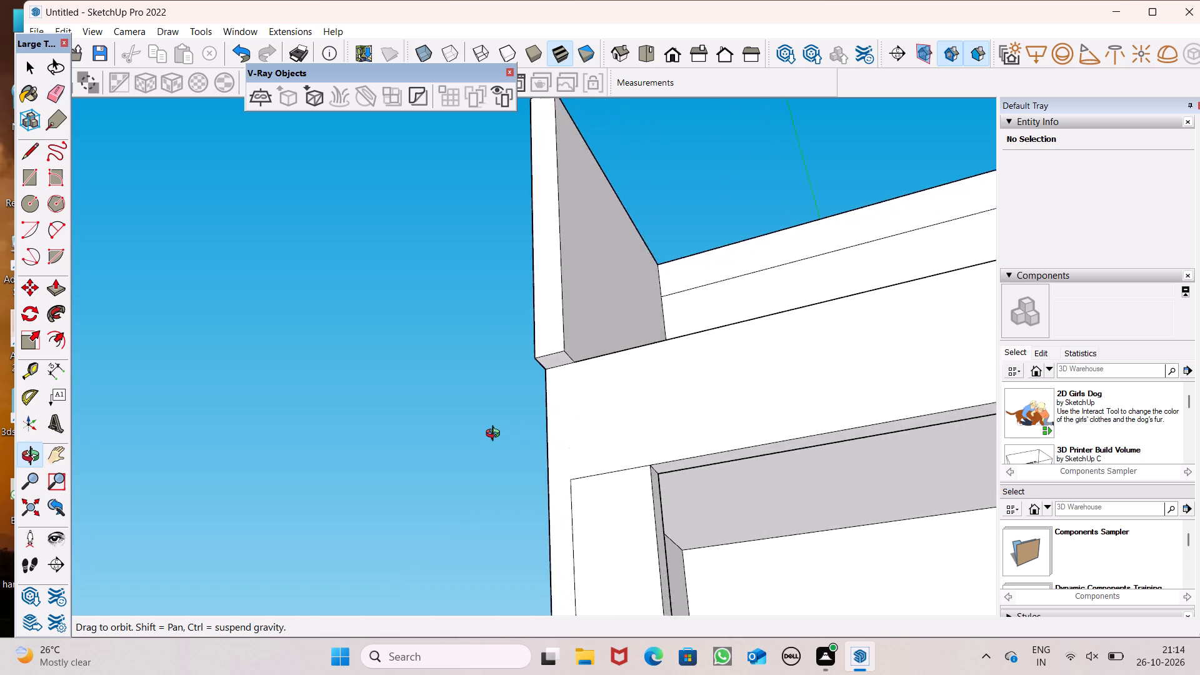
pyautogui.moveTo(496, 435); pyautogui.dragTo(566, 657, button='middle')
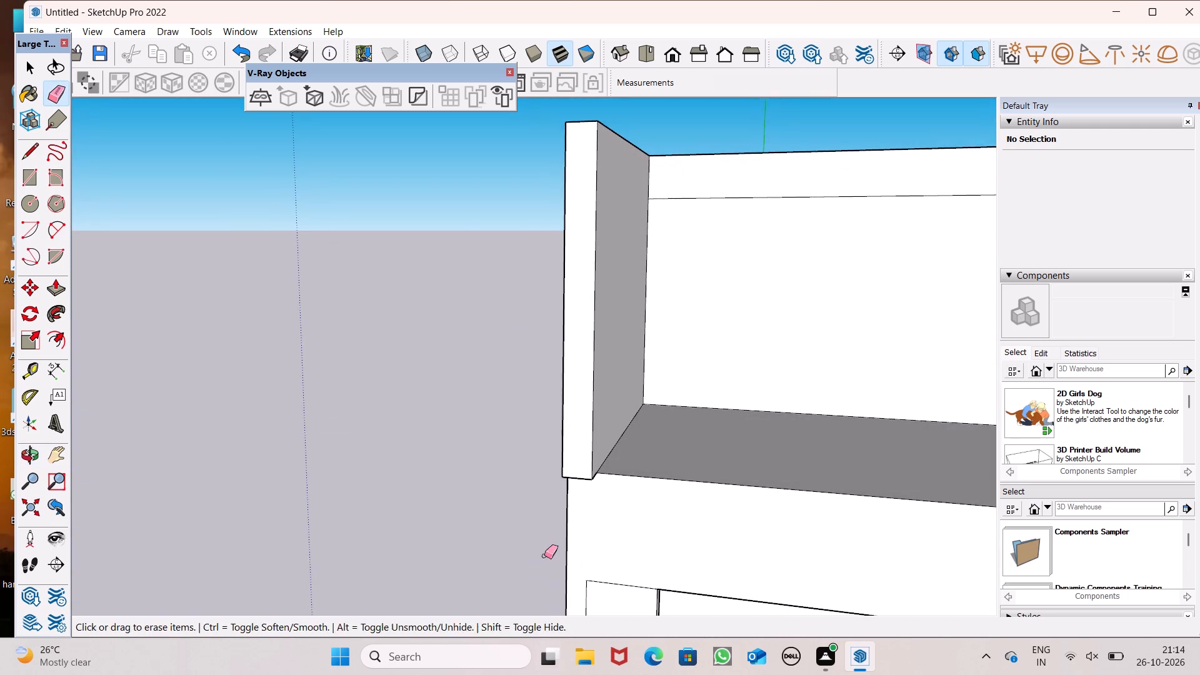
pyautogui.moveTo(641, 504); pyautogui.dragTo(670, 285, button='middle')
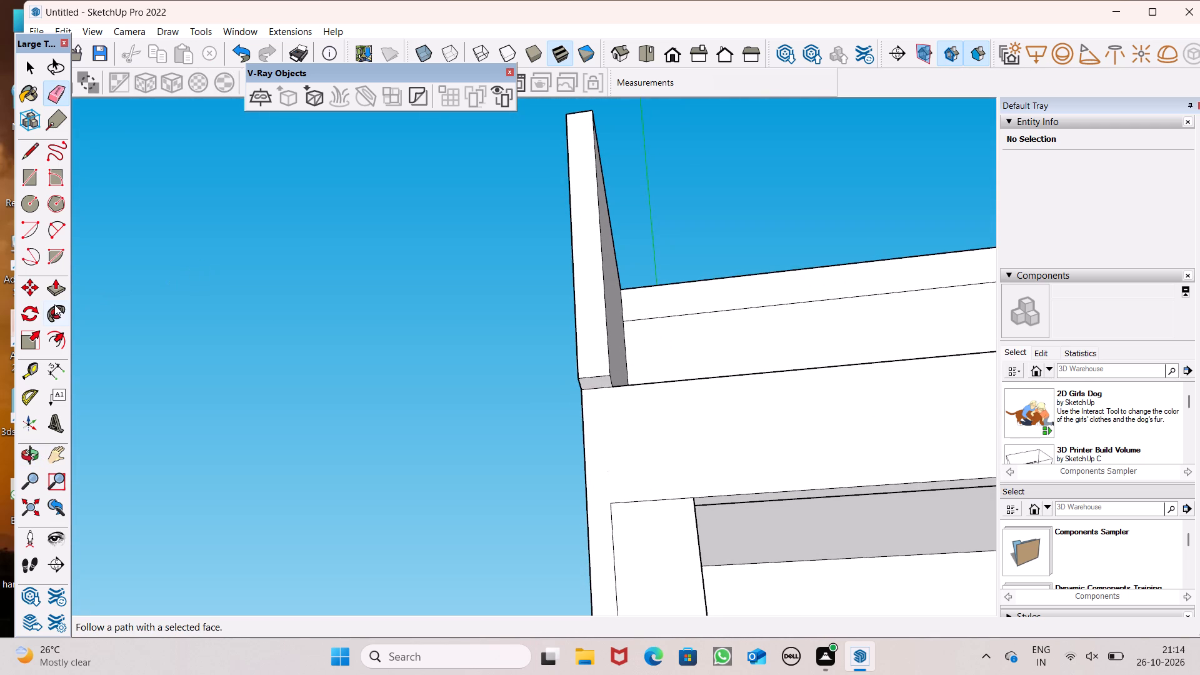
pyautogui.click(54, 293)
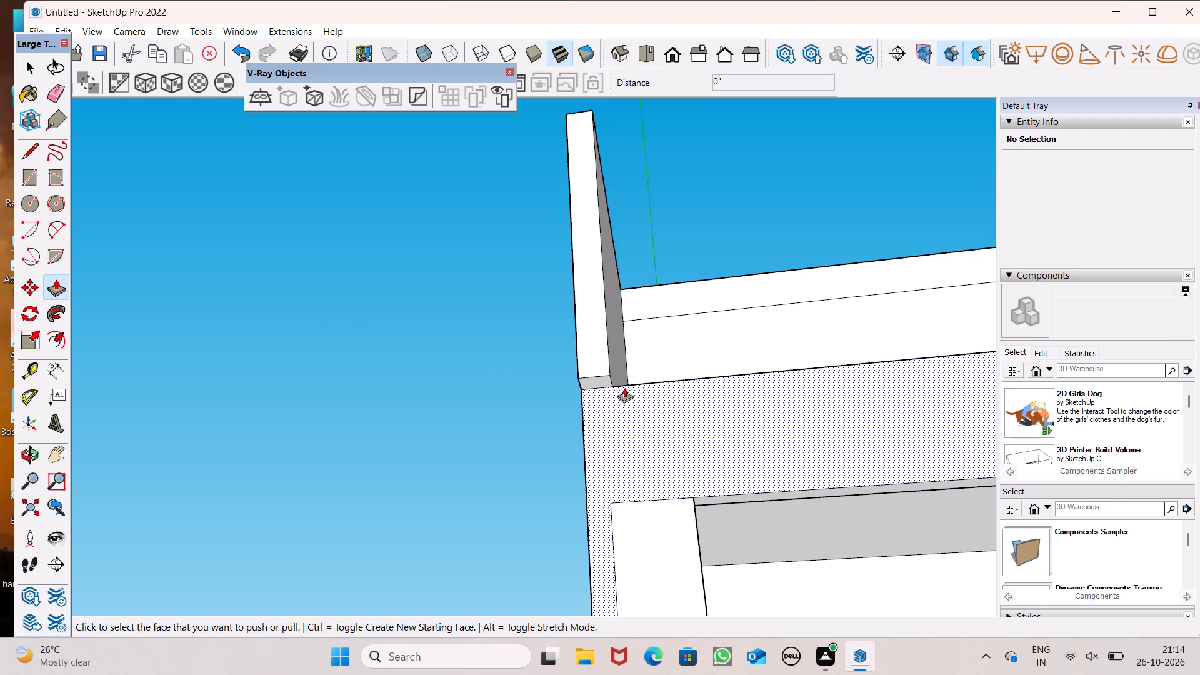
pyautogui.moveTo(597, 380); pyautogui.dragTo(604, 407)
pyautogui.scroll(-4, 509, 347)
# Pull the underside of the projecting left wall end down a further 3 7/8".
pyautogui.moveTo(534, 377); pyautogui.dragTo(364, 615, button='middle')
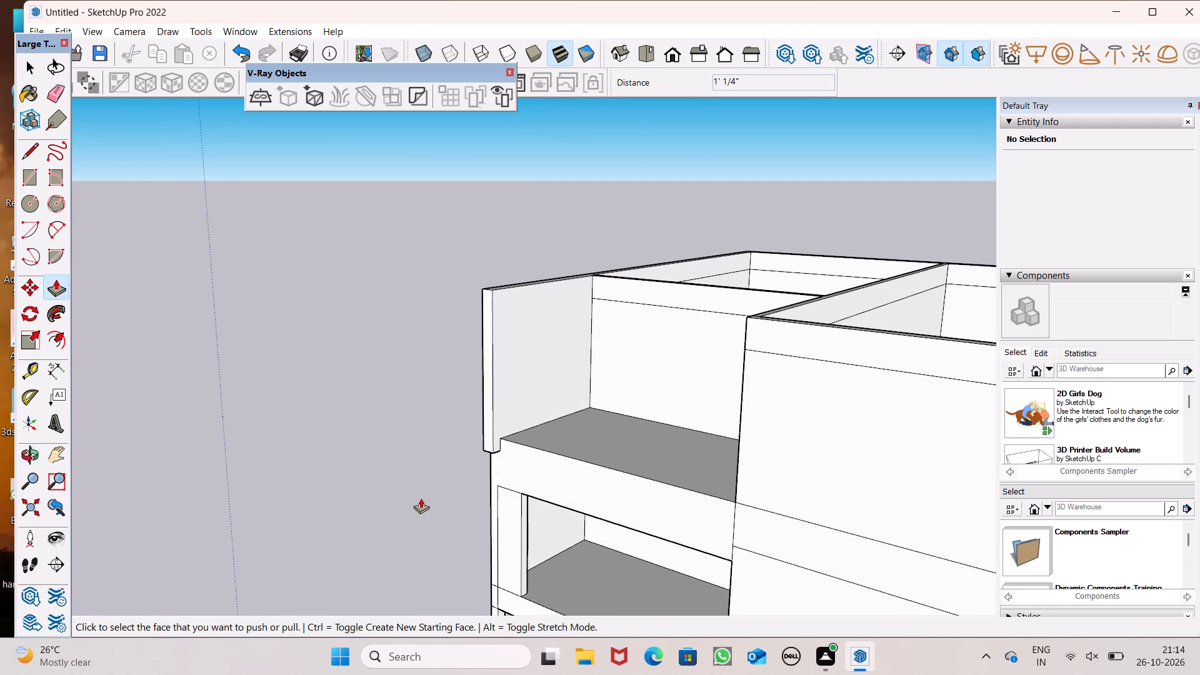
pyautogui.scroll(-2, 421, 498)
pyautogui.moveTo(572, 538); pyautogui.dragTo(594, 572, button='middle')
pyautogui.scroll(-2, 584, 484)
pyautogui.moveTo(671, 530); pyautogui.dragTo(744, 519, button='middle')
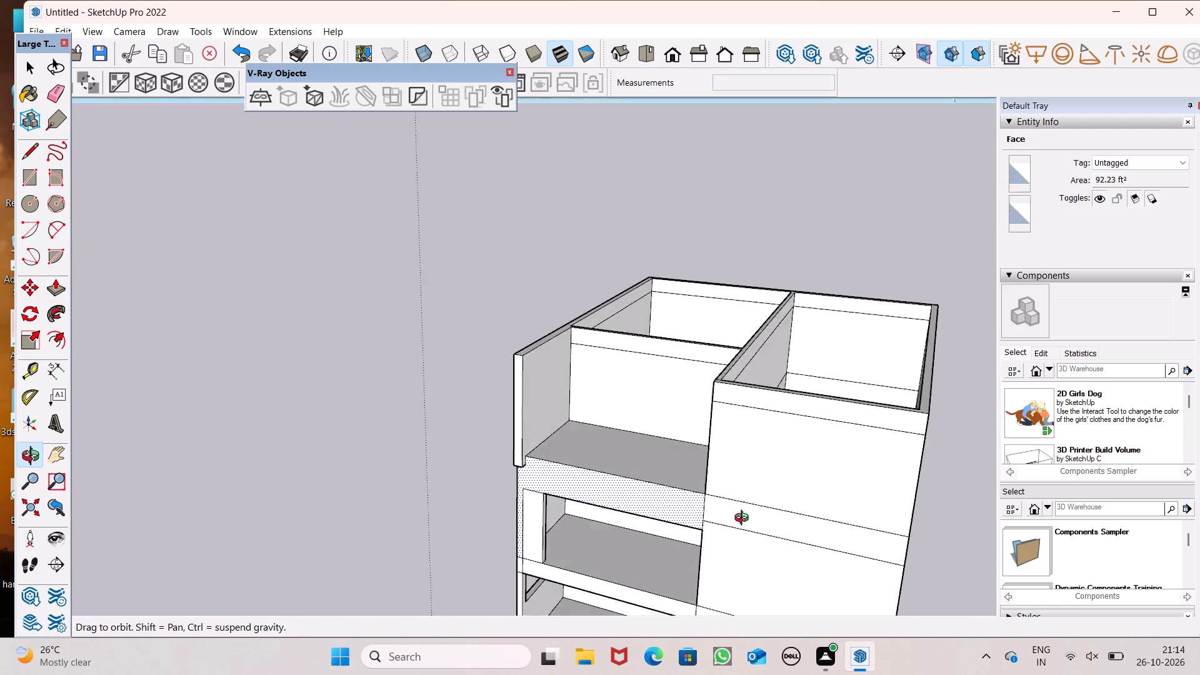
pyautogui.moveTo(744, 519); pyautogui.dragTo(755, 516, button='middle')
pyautogui.scroll(4, 747, 506)
pyautogui.moveTo(736, 507); pyautogui.dragTo(748, 484, button='middle')
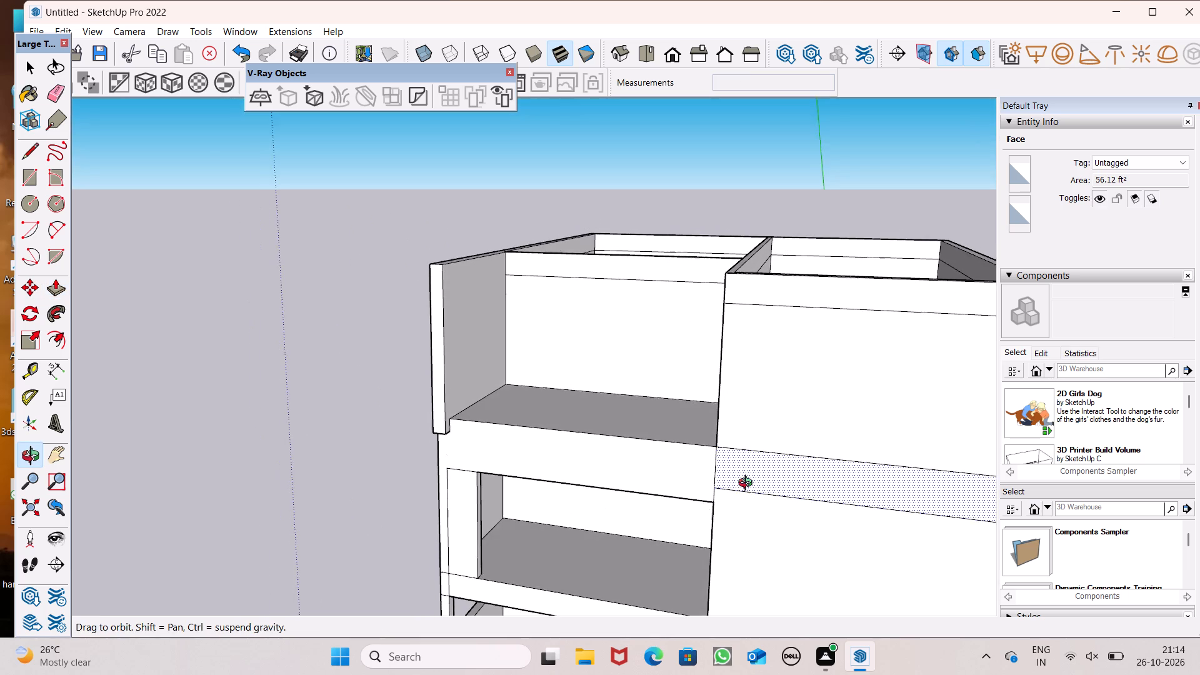
pyautogui.moveTo(748, 484); pyautogui.dragTo(726, 371, button='middle')
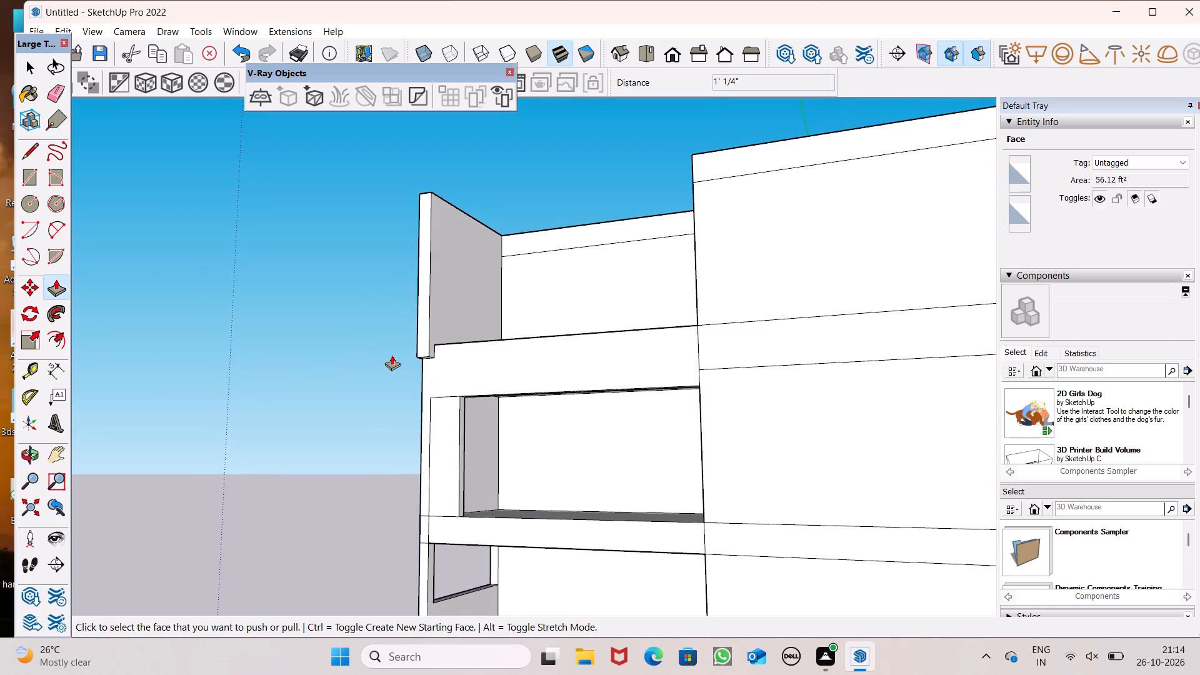
pyautogui.scroll(6, 392, 355)
pyautogui.moveTo(461, 366); pyautogui.dragTo(462, 344, button='middle')
pyautogui.scroll(6, 461, 366)
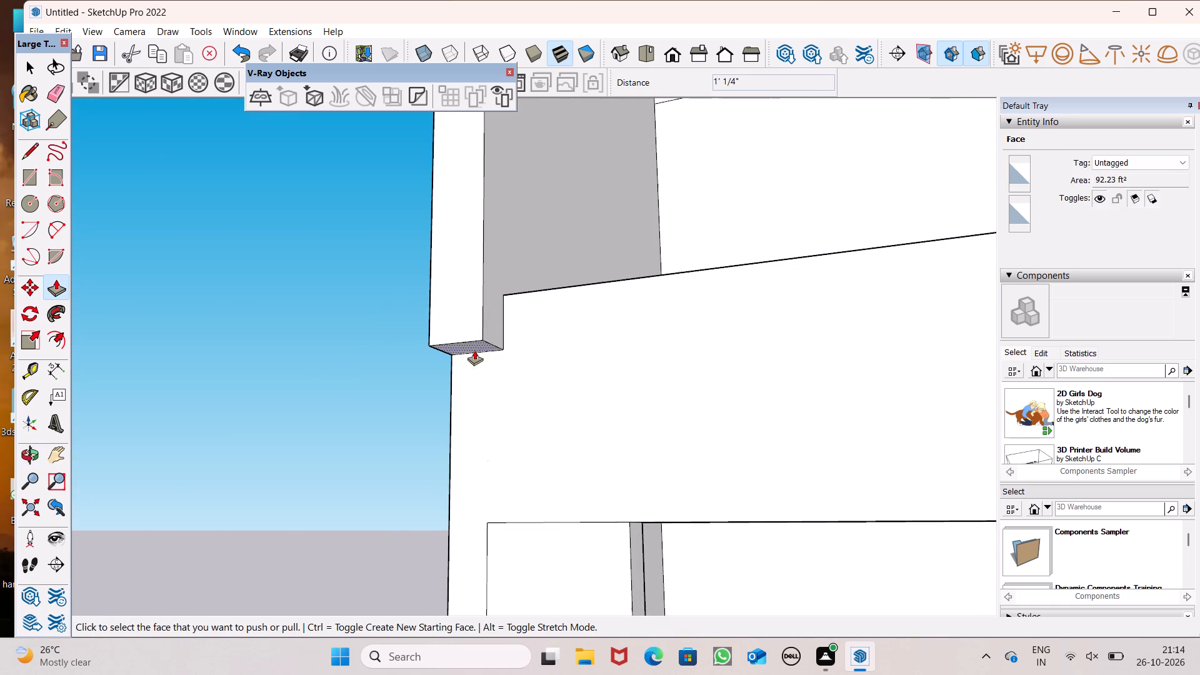
pyautogui.moveTo(475, 343); pyautogui.dragTo(478, 361)
pyautogui.scroll(-5, 421, 341)
# Draw a 10 1/16" line across the projecting wall end's inner side, from the top-tier slab's front corner to the wall's front edge.
pyautogui.moveTo(443, 414); pyautogui.dragTo(401, 576, button='middle')
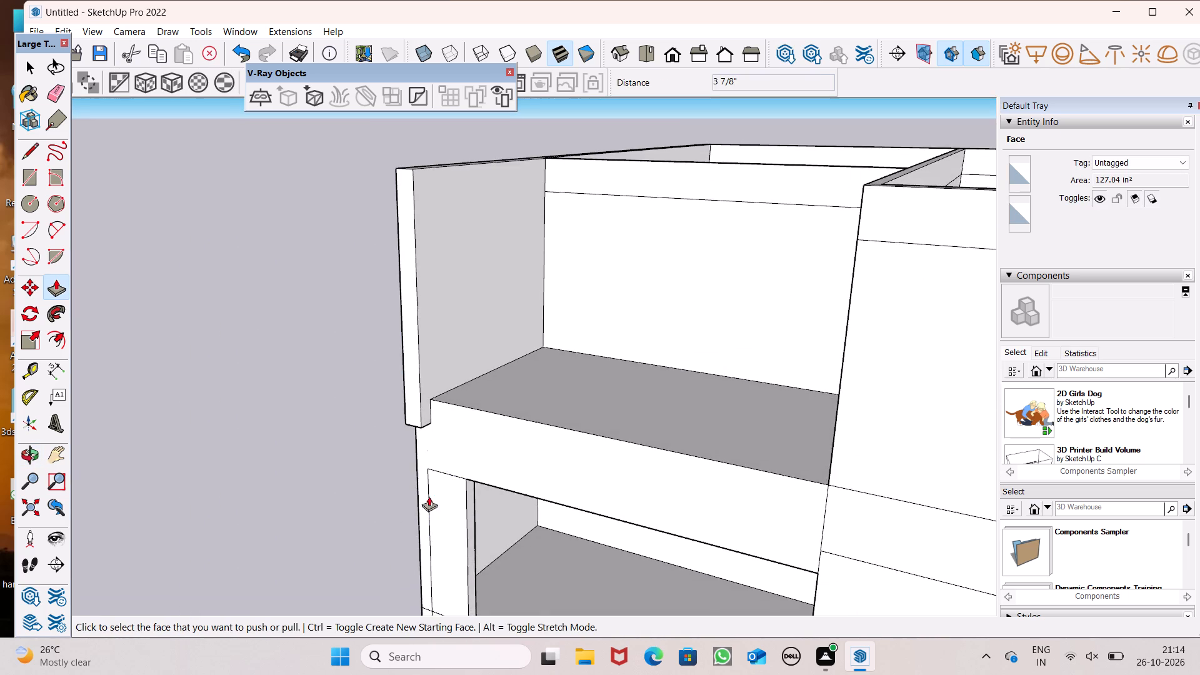
pyautogui.scroll(3, 443, 461)
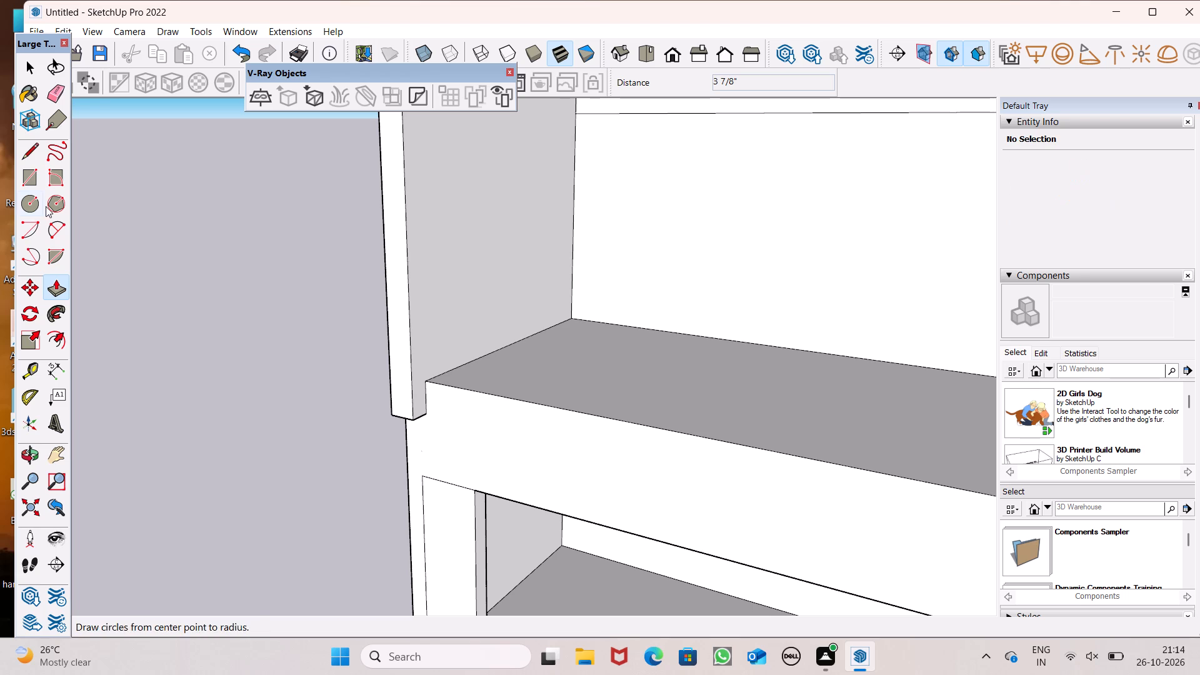
pyautogui.click(26, 148)
pyautogui.scroll(9, 417, 374)
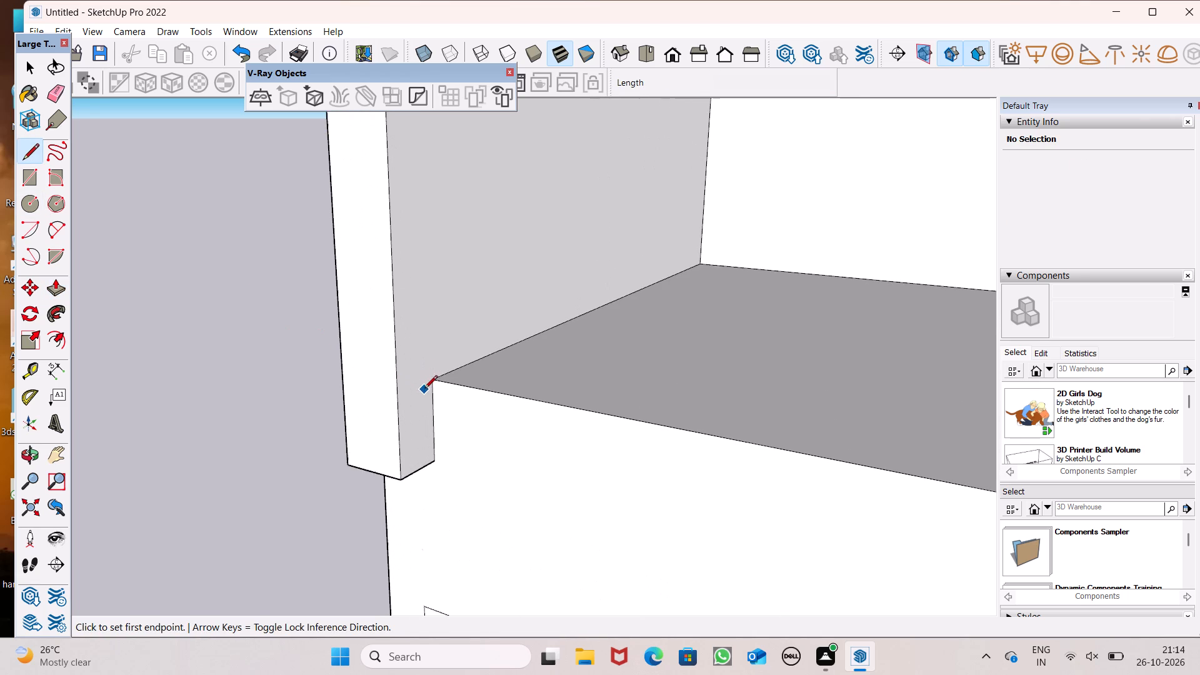
pyautogui.scroll(1, 424, 389)
pyautogui.click(439, 380)
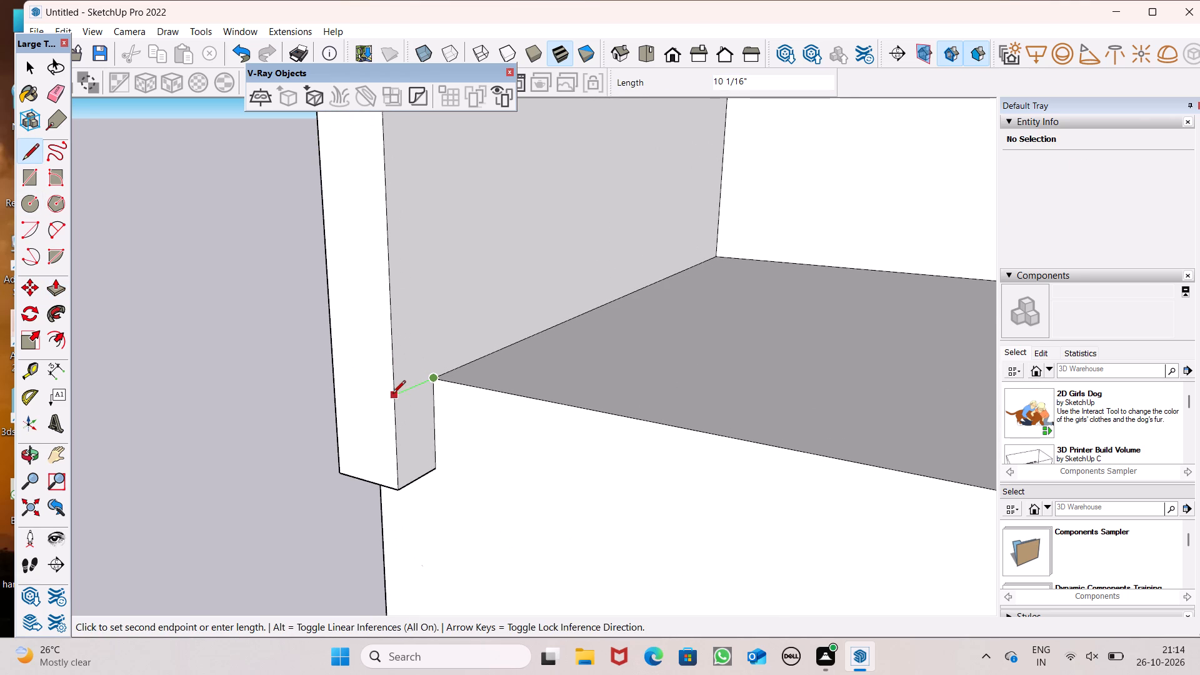
pyautogui.click(392, 394)
pyautogui.press('space')
pyautogui.scroll(-4, 322, 310)
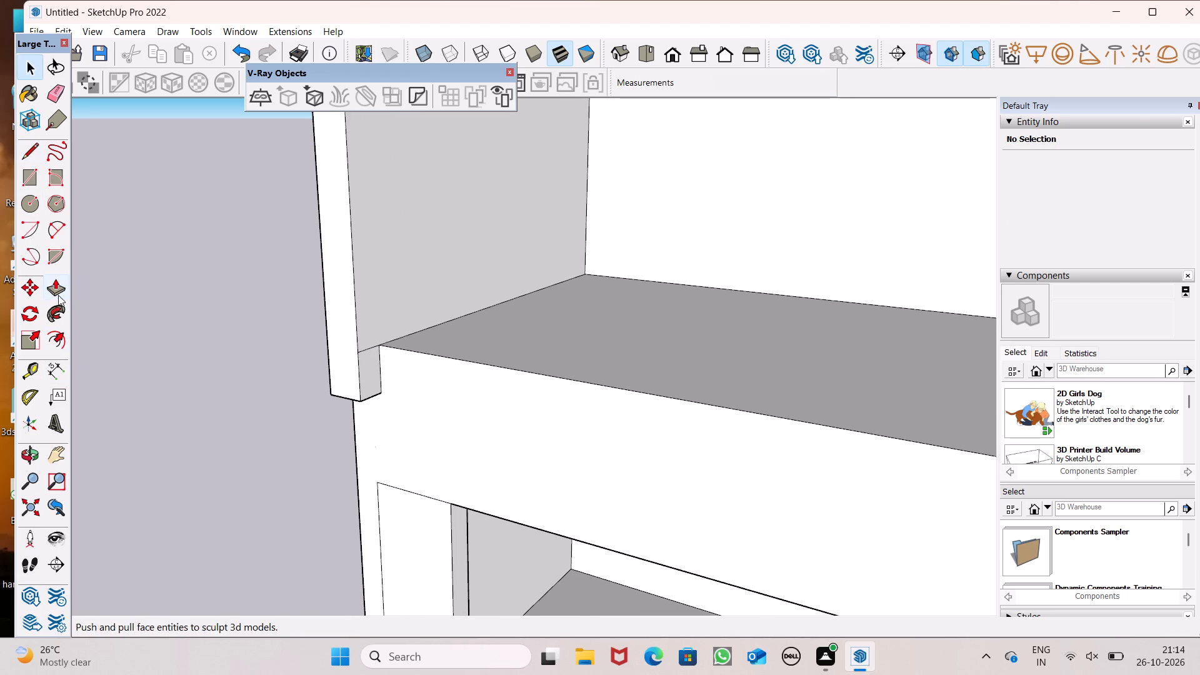
# Pull the small inner face of the projecting left wall end 10' 5 3/8" along the top-tier slab's front as a beam.
pyautogui.click(58, 295)
pyautogui.scroll(-4, 367, 284)
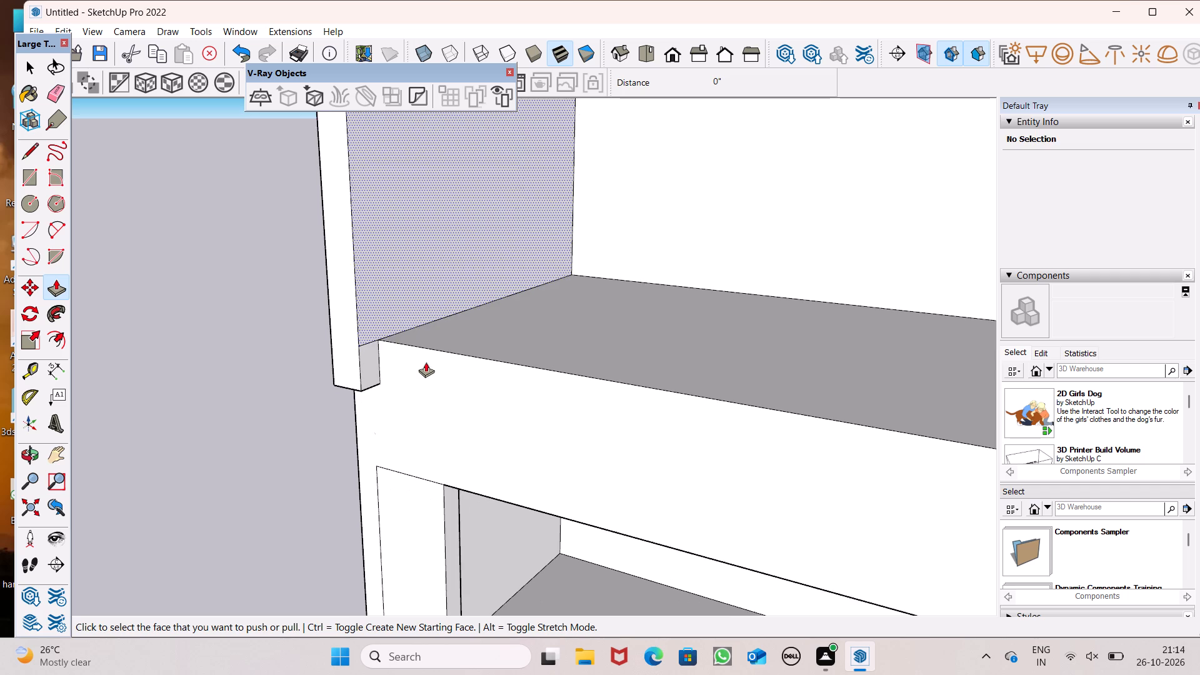
pyautogui.moveTo(376, 366); pyautogui.dragTo(493, 406)
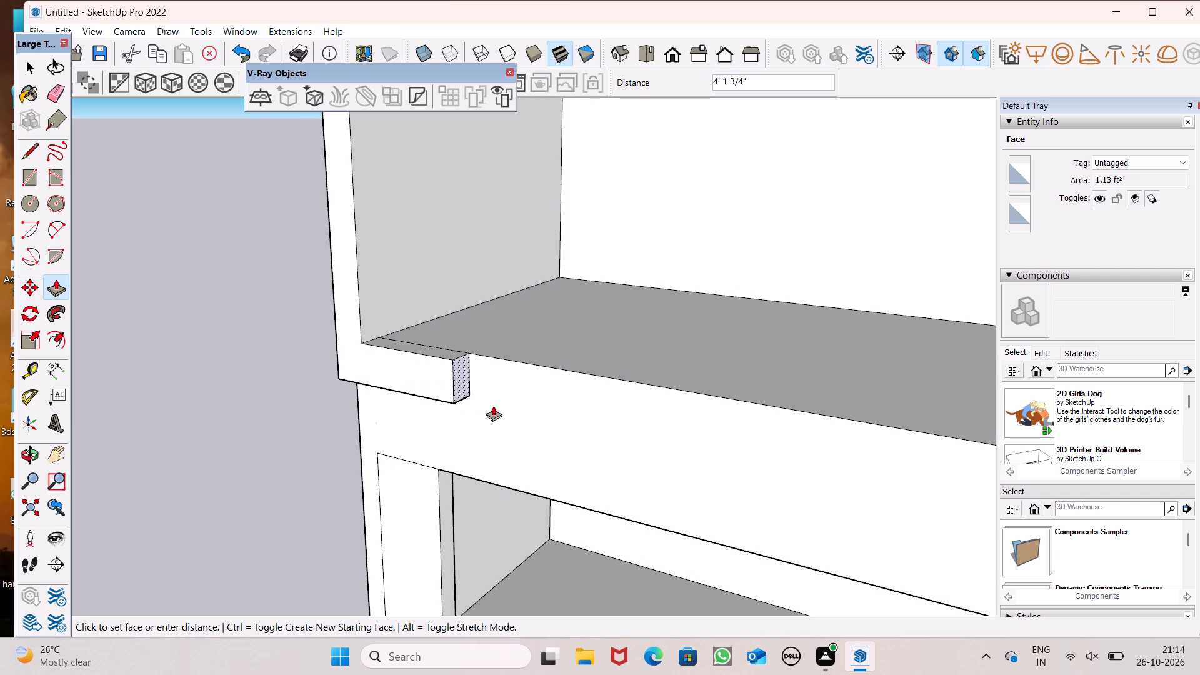
pyautogui.moveTo(493, 406); pyautogui.dragTo(683, 445)
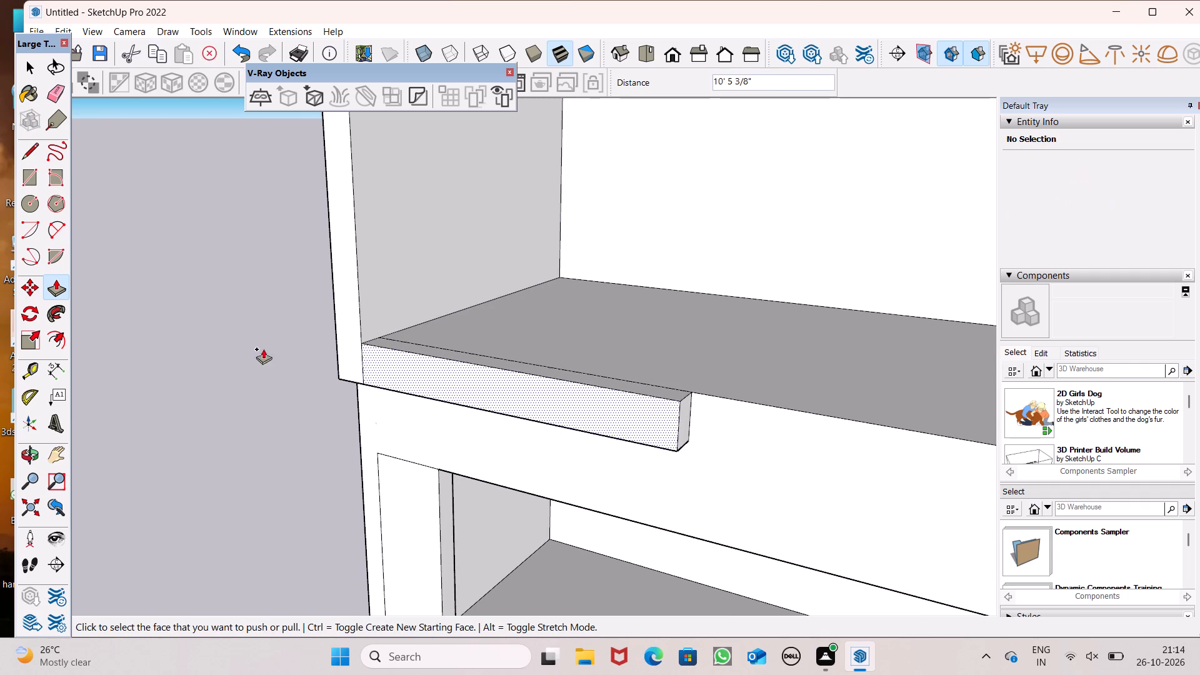
# Extend the beam's free end 9' 9 1/2" to the recess's opposite wall and a further 1' 11 15/16" past it.
pyautogui.scroll(-10, 164, 329)
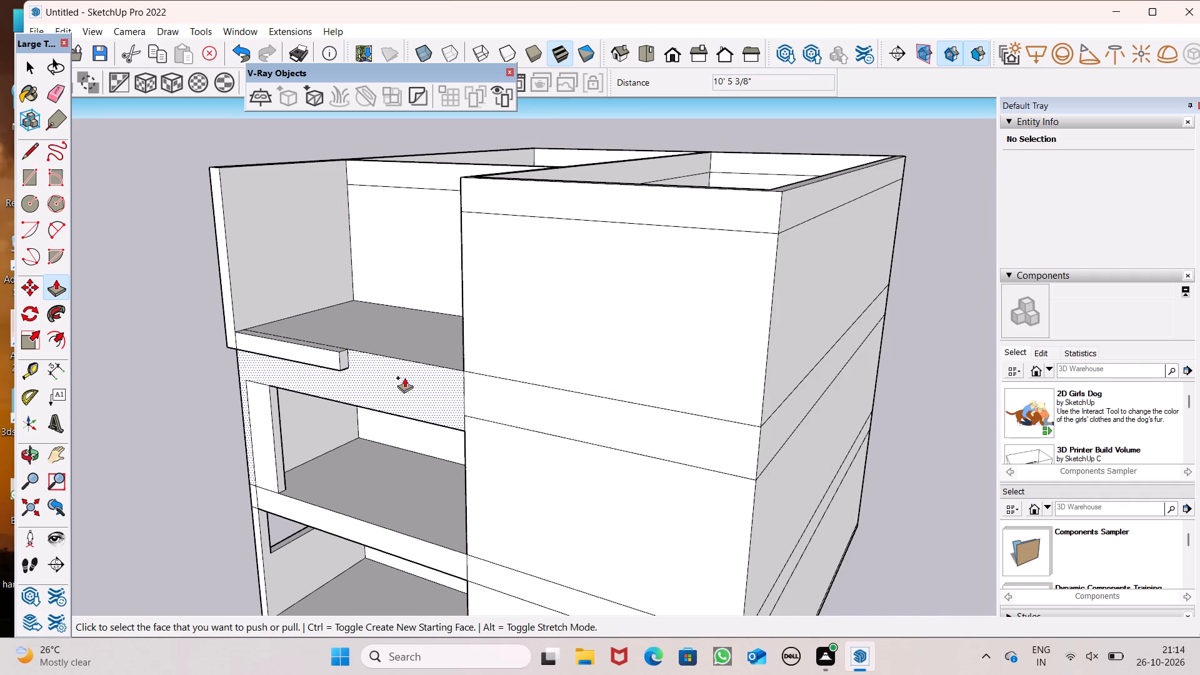
pyautogui.scroll(5, 406, 377)
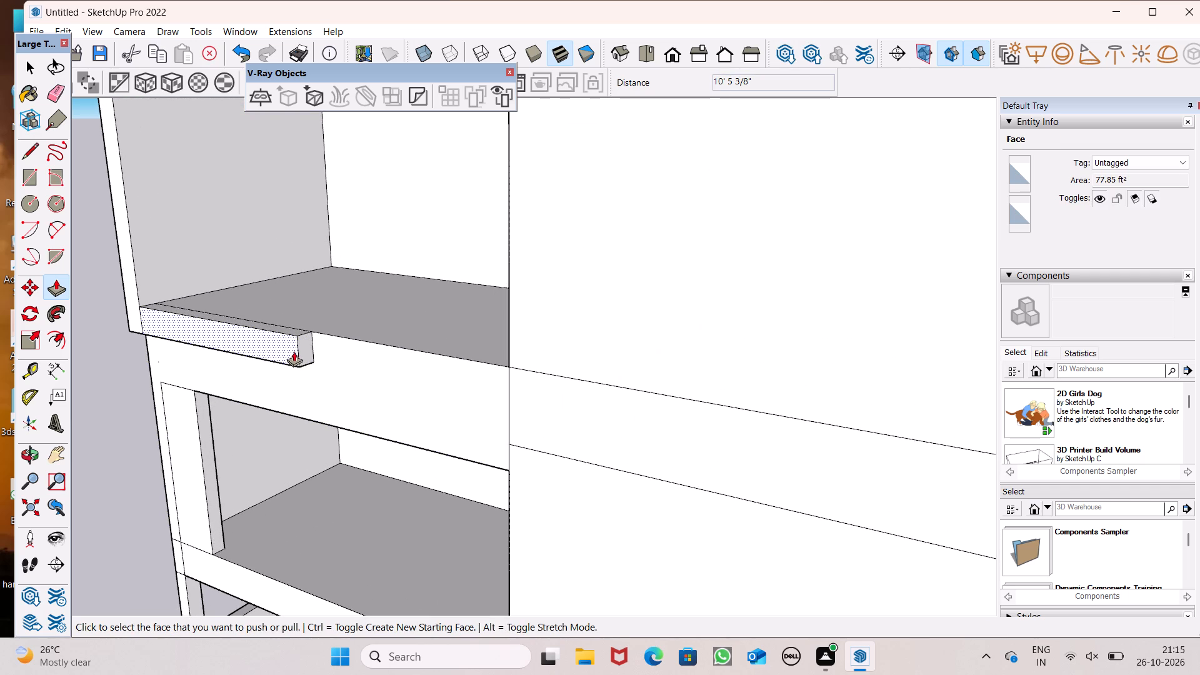
pyautogui.moveTo(301, 347); pyautogui.dragTo(527, 409)
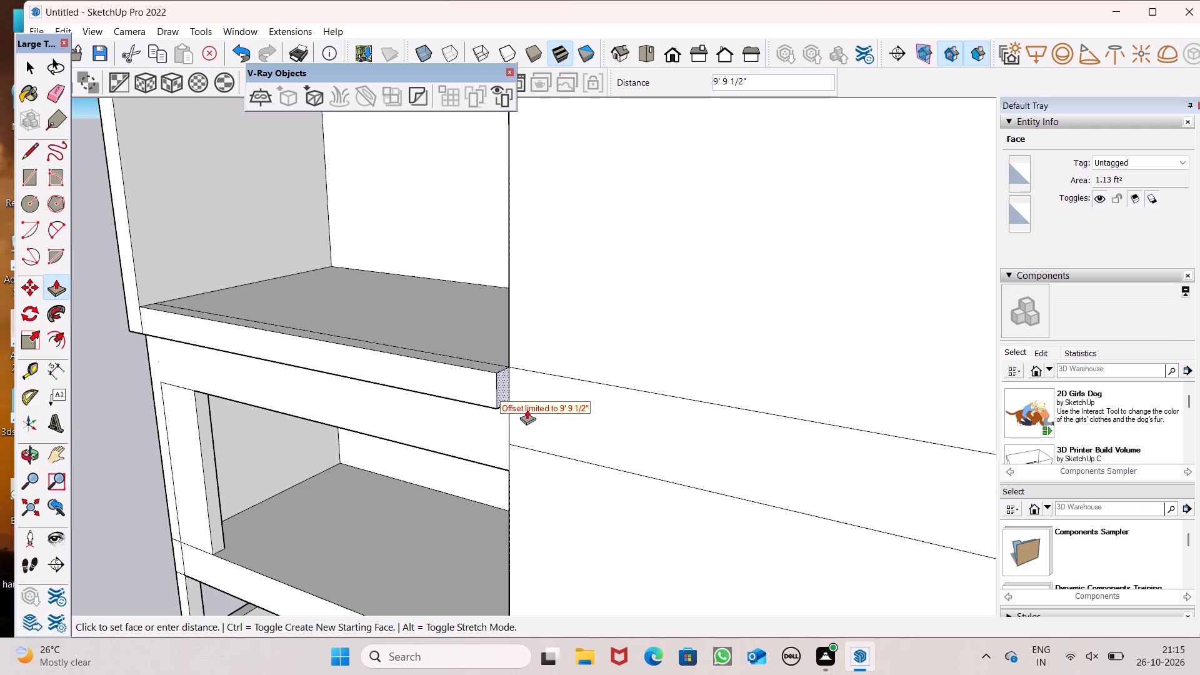
pyautogui.moveTo(527, 409); pyautogui.dragTo(531, 411)
pyautogui.scroll(3, 519, 403)
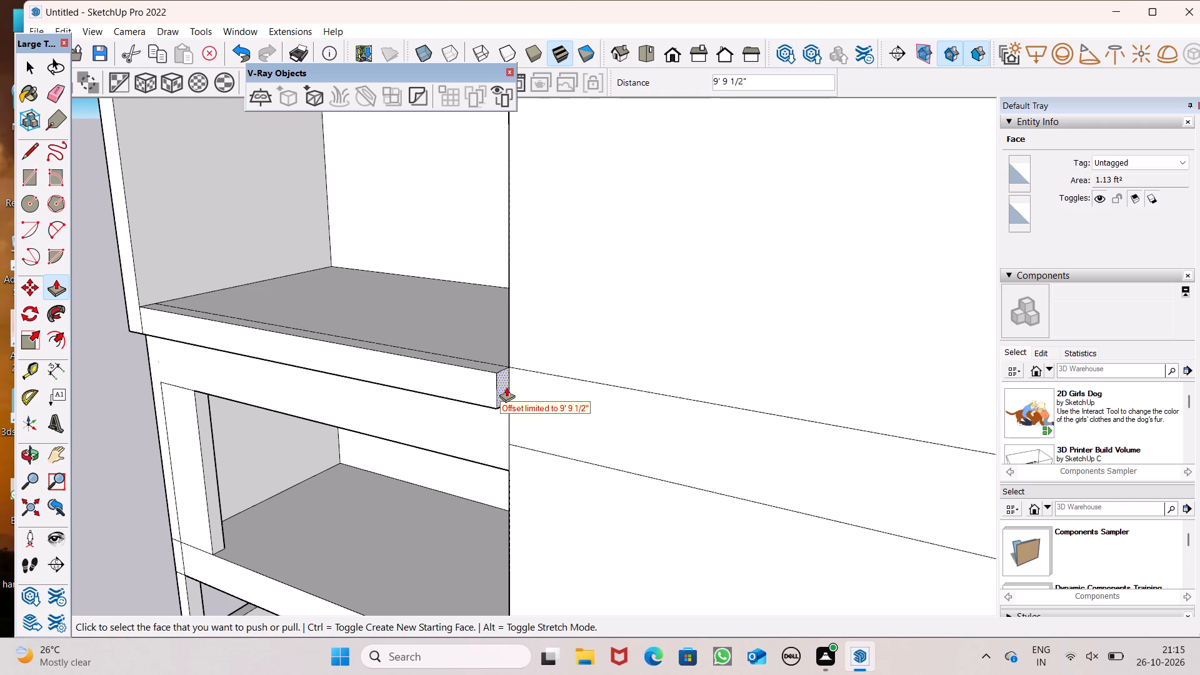
pyautogui.moveTo(506, 387); pyautogui.dragTo(543, 397)
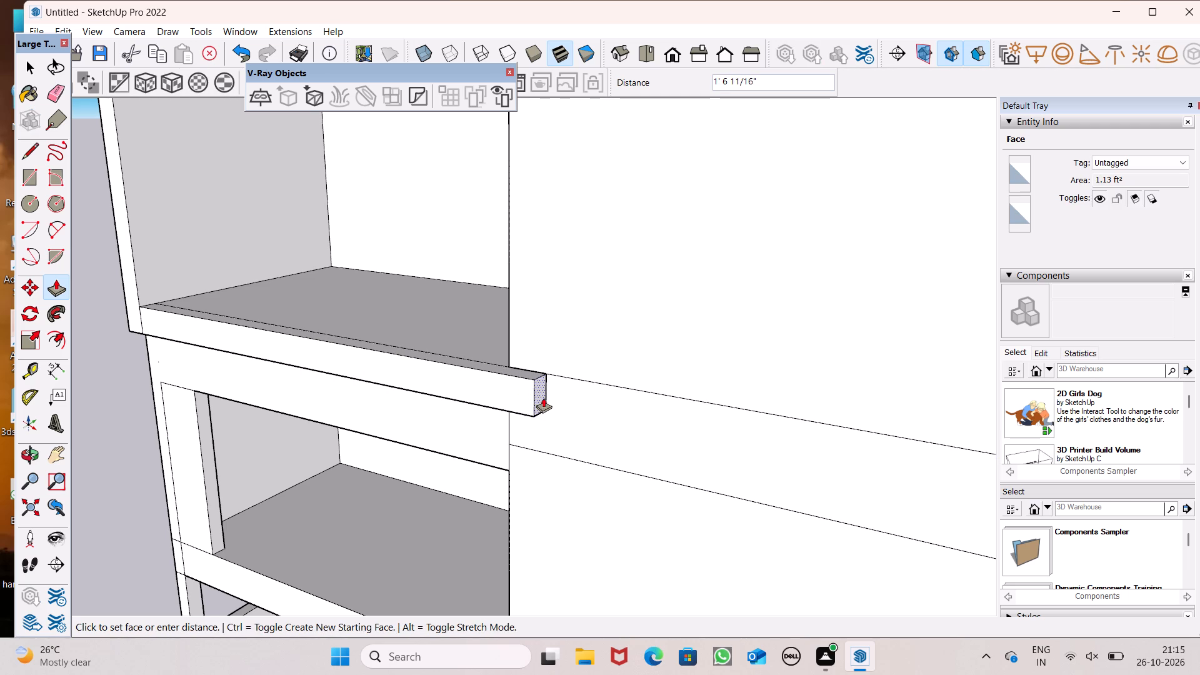
pyautogui.moveTo(543, 397); pyautogui.dragTo(554, 397)
# Pull the long front face of the new beam 1' 4 5/8" outward.
pyautogui.scroll(-6, 532, 370)
pyautogui.moveTo(480, 391); pyautogui.dragTo(557, 284, button='middle')
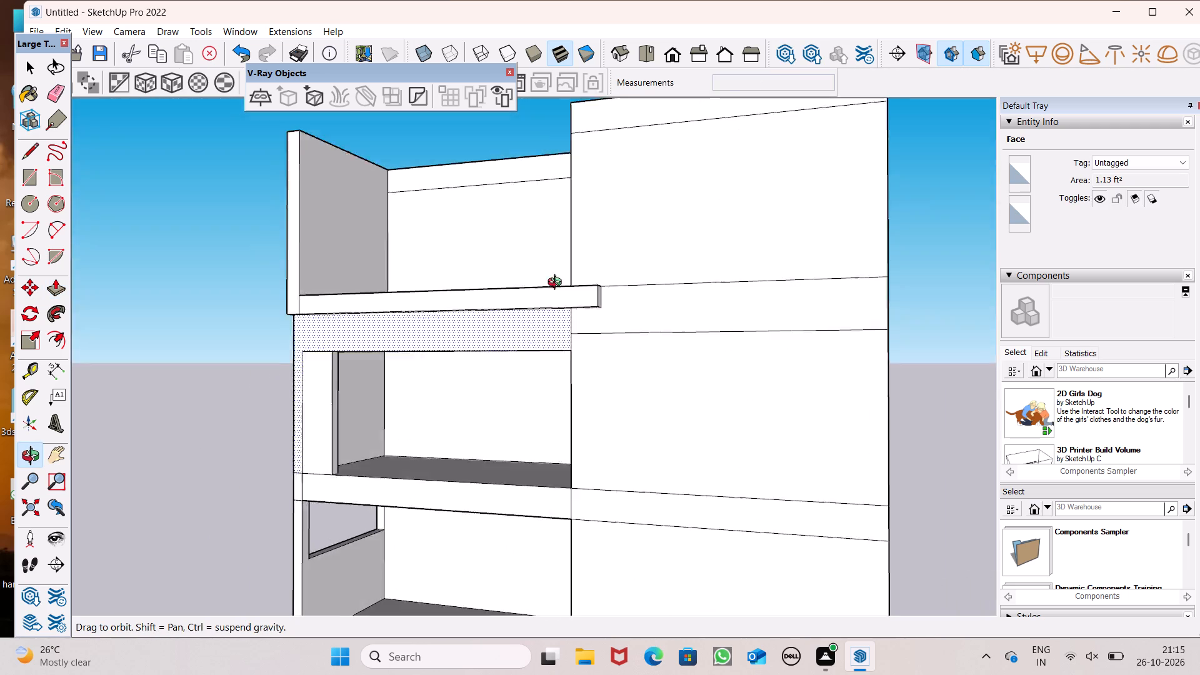
pyautogui.moveTo(557, 284); pyautogui.dragTo(616, 297, button='middle')
pyautogui.scroll(1, 616, 297)
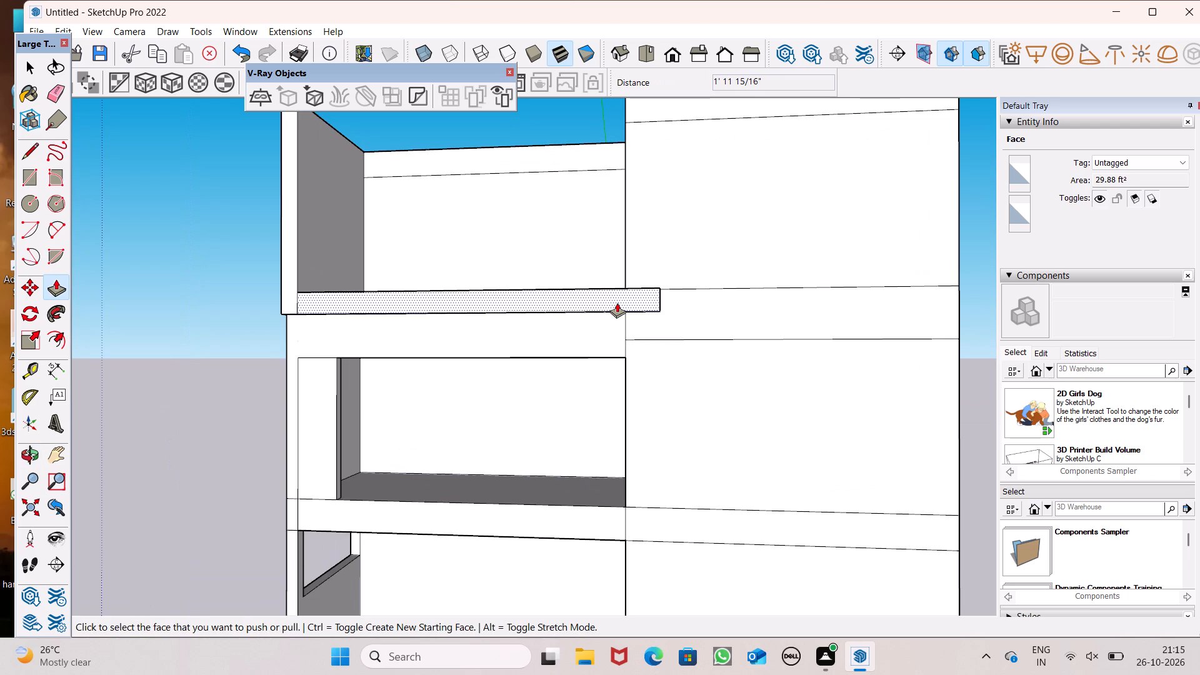
pyautogui.moveTo(549, 301); pyautogui.dragTo(472, 533, button='middle')
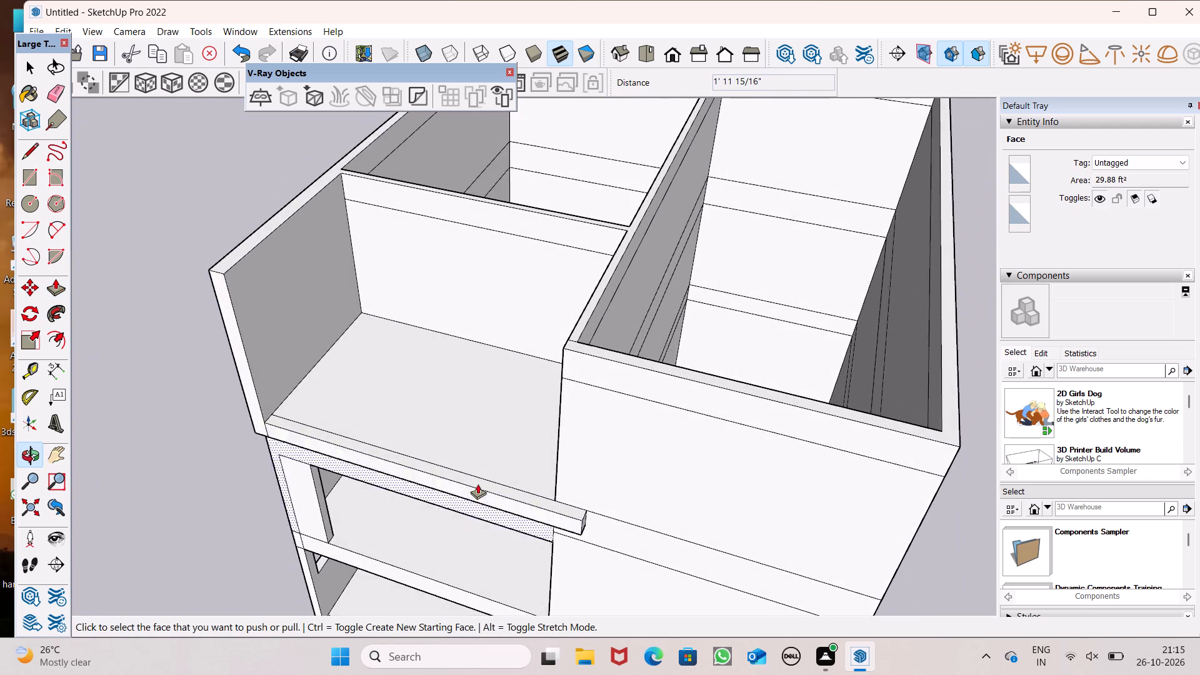
pyautogui.scroll(5, 477, 483)
pyautogui.moveTo(461, 501); pyautogui.dragTo(442, 526)
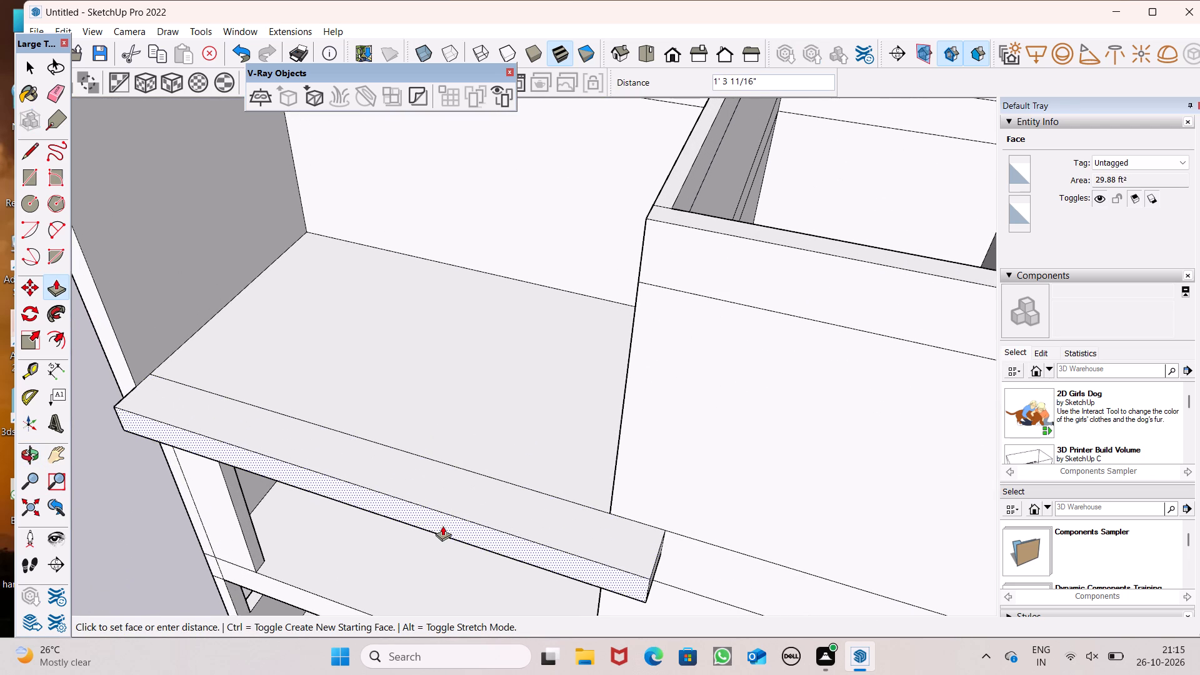
pyautogui.moveTo(442, 526); pyautogui.dragTo(439, 525)
# Raise the undersides of the projecting left wall end and the front beam by 5 3/4" so they are flush.
pyautogui.scroll(-4, 449, 421)
pyautogui.moveTo(443, 479); pyautogui.dragTo(584, 317, button='middle')
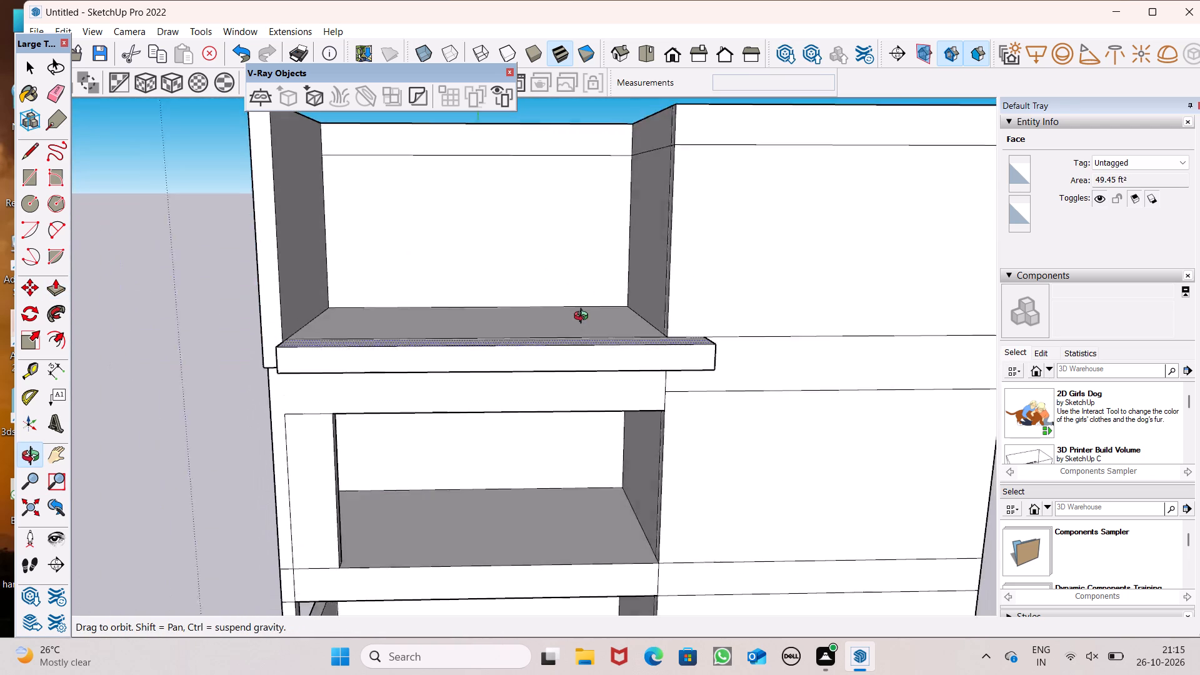
pyautogui.moveTo(584, 317); pyautogui.dragTo(592, 326, button='middle')
pyautogui.moveTo(561, 341); pyautogui.dragTo(622, 205, button='middle')
pyautogui.scroll(8, 320, 271)
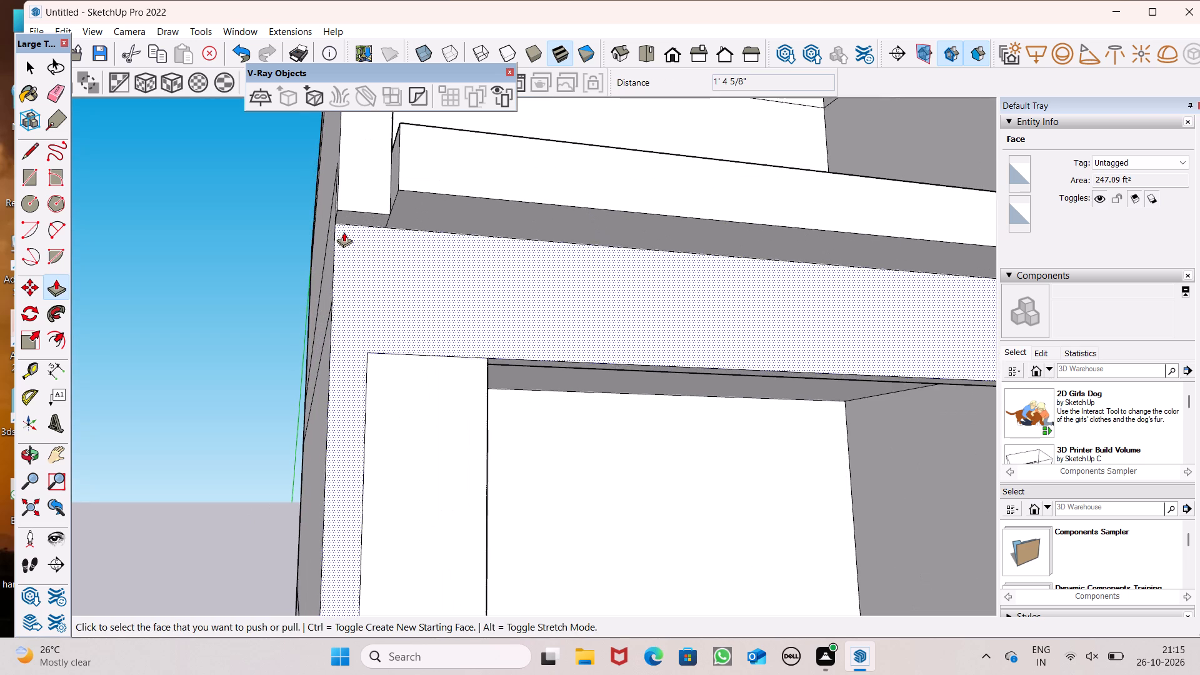
pyautogui.moveTo(375, 215); pyautogui.dragTo(379, 191)
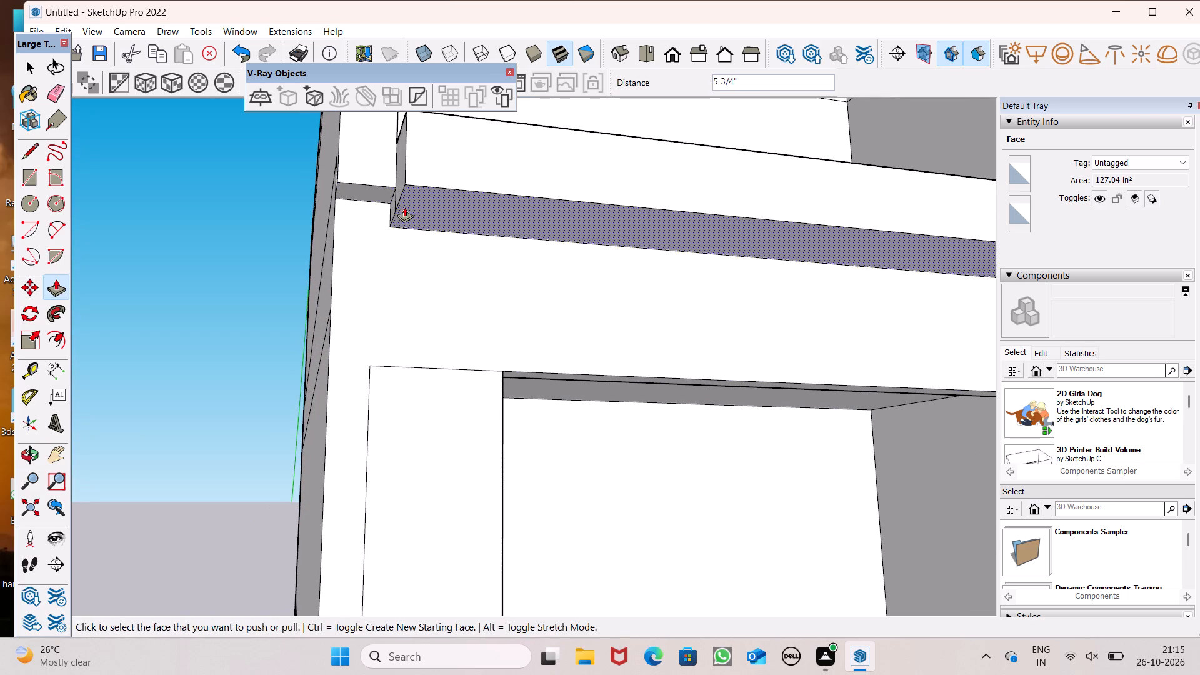
pyautogui.moveTo(404, 209); pyautogui.dragTo(383, 189)
# Pull the left wall end's front face out 8 1/8" and a further 8 1/2", flush with the beam's front.
pyautogui.scroll(-7, 372, 249)
pyautogui.moveTo(397, 297); pyautogui.dragTo(337, 421, button='middle')
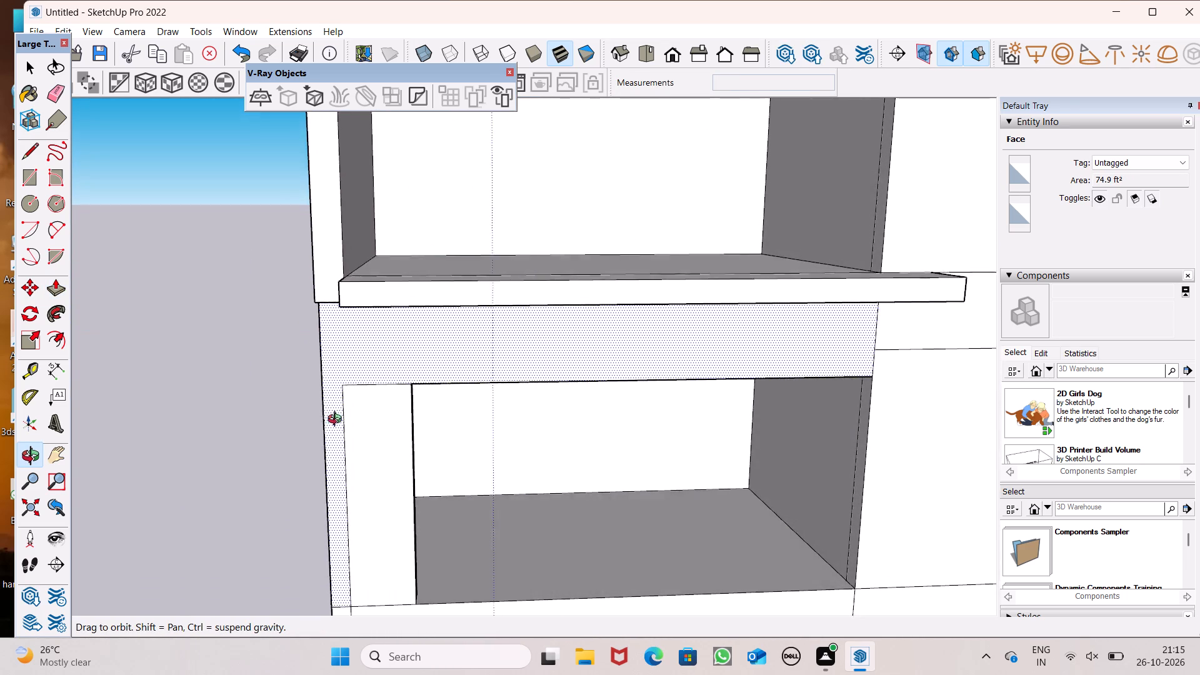
pyautogui.moveTo(337, 421); pyautogui.dragTo(529, 440, button='middle')
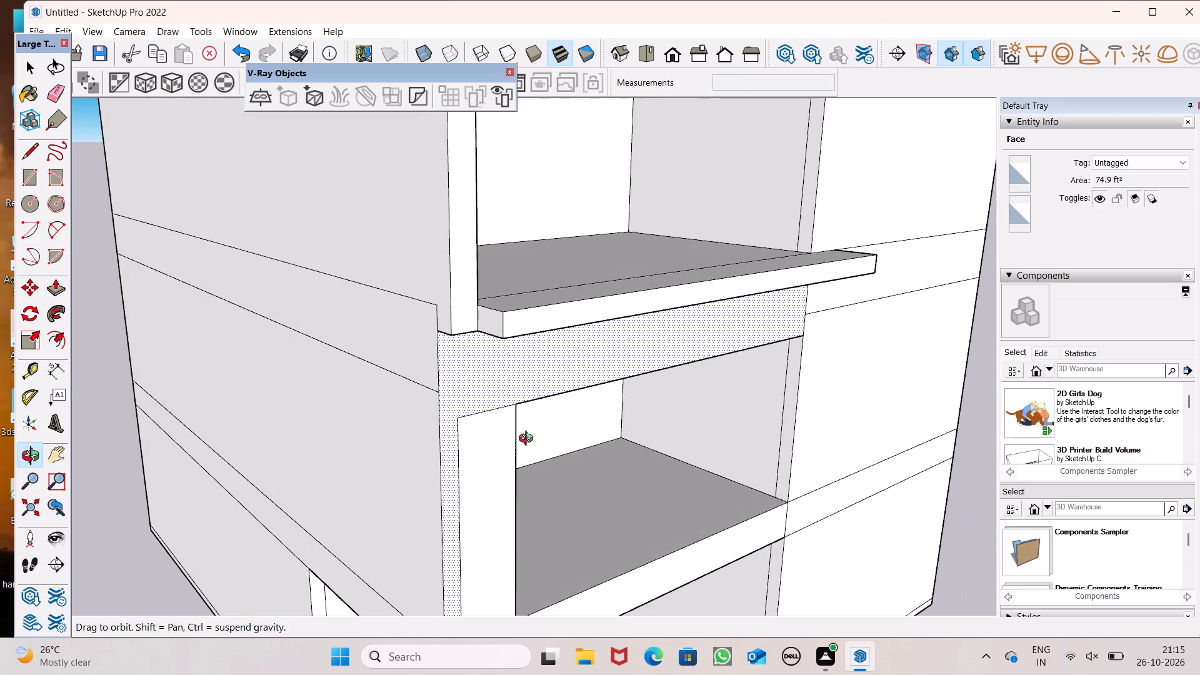
pyautogui.moveTo(529, 440); pyautogui.dragTo(512, 503, button='middle')
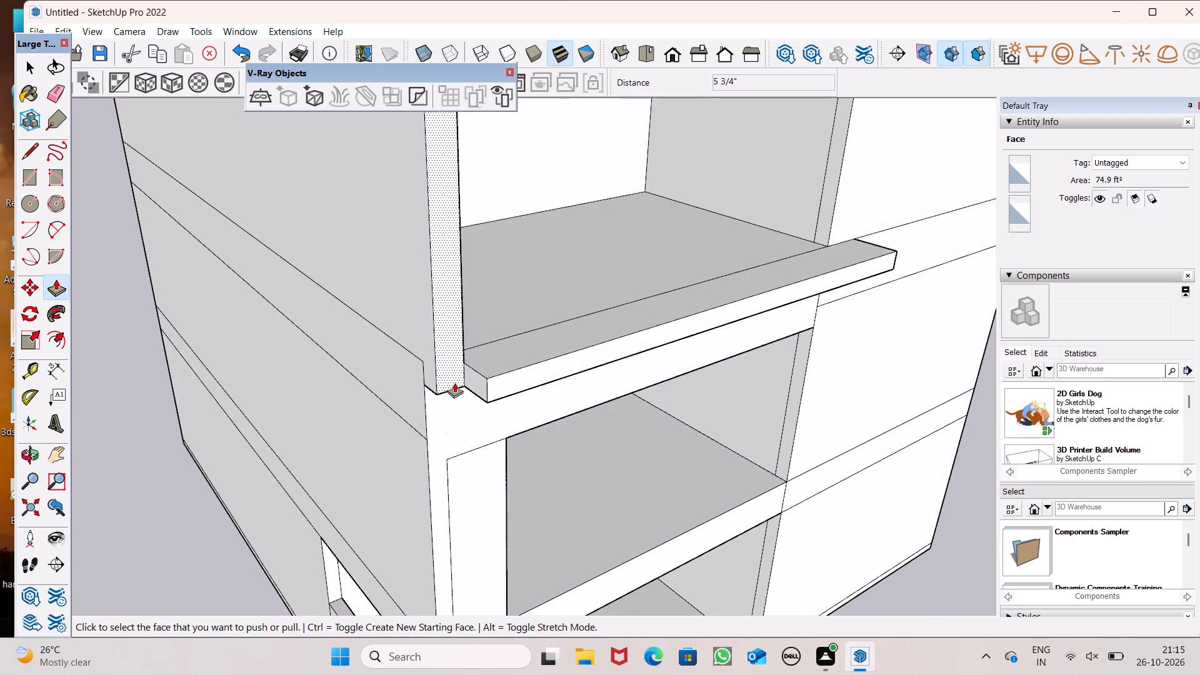
pyautogui.scroll(4, 454, 382)
pyautogui.moveTo(487, 379); pyautogui.dragTo(341, 512, button='middle')
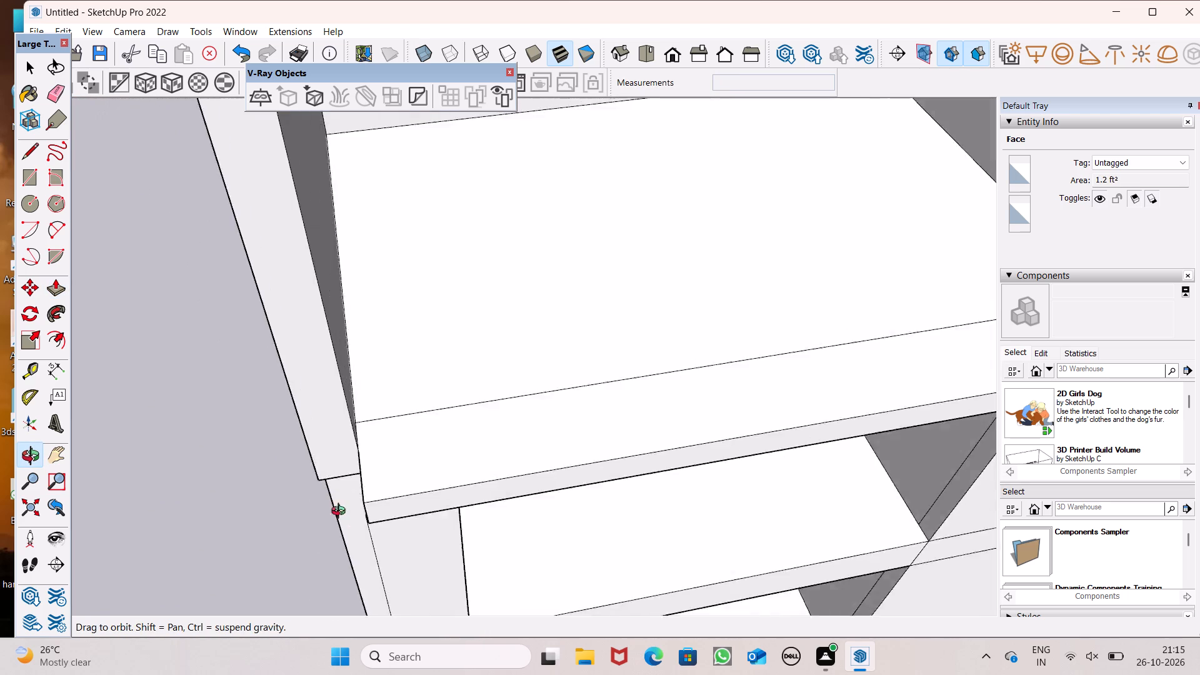
pyautogui.moveTo(341, 512); pyautogui.dragTo(244, 487, button='middle')
pyautogui.scroll(-4, 479, 375)
pyautogui.moveTo(472, 420); pyautogui.dragTo(632, 276, button='middle')
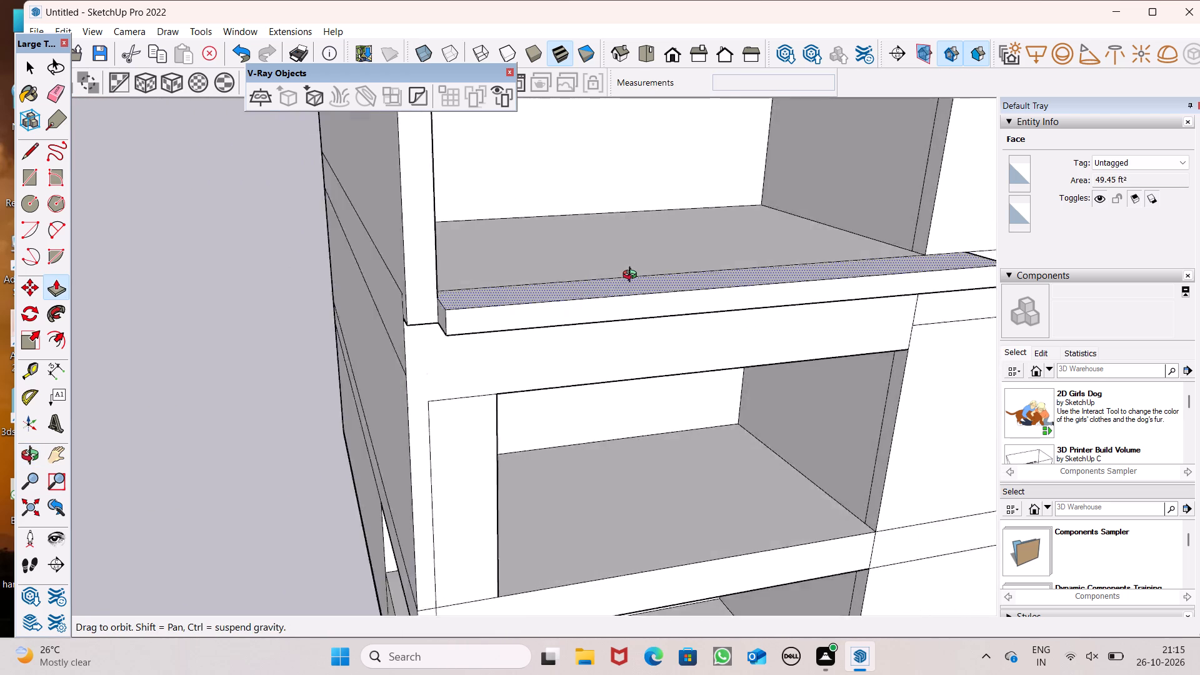
pyautogui.moveTo(632, 276); pyautogui.dragTo(804, 286, button='middle')
pyautogui.moveTo(582, 320); pyautogui.dragTo(621, 329)
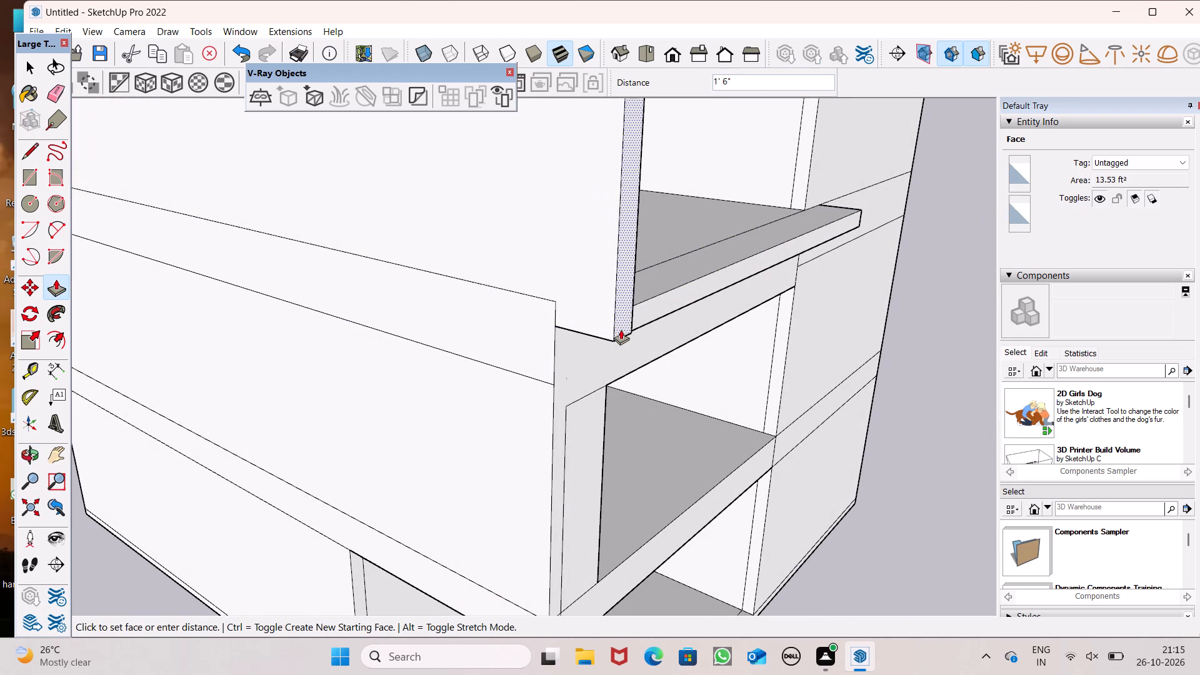
pyautogui.moveTo(621, 329); pyautogui.dragTo(608, 285)
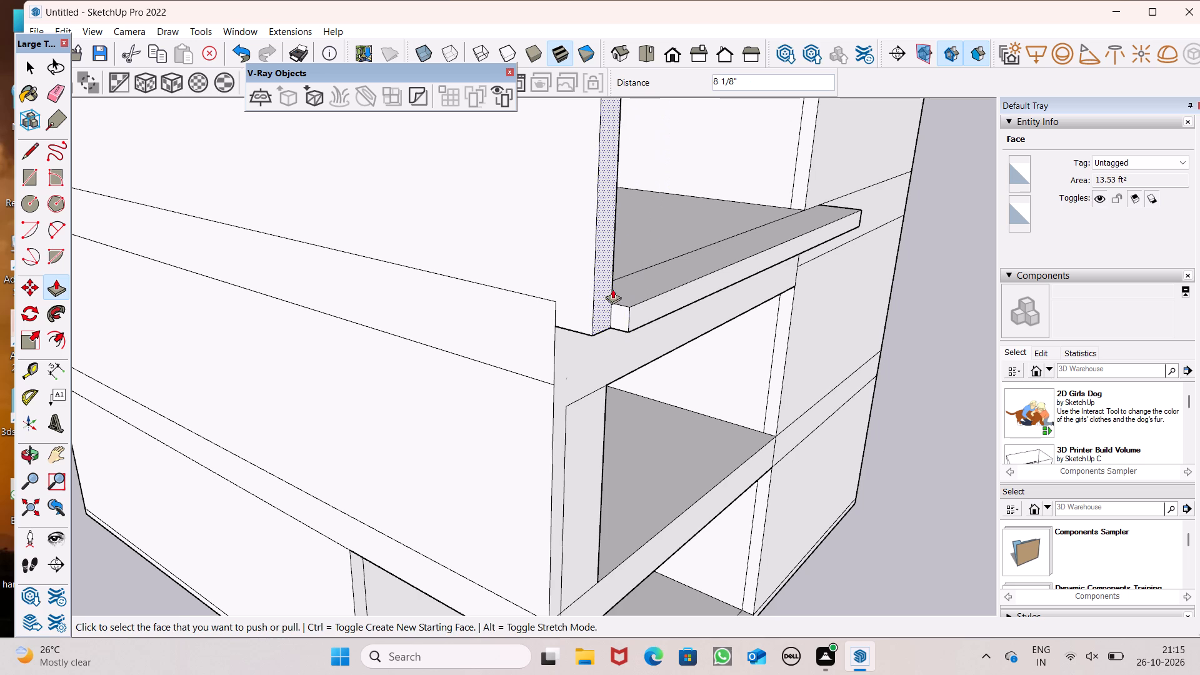
pyautogui.scroll(8, 654, 291)
pyautogui.moveTo(548, 366); pyautogui.dragTo(596, 324)
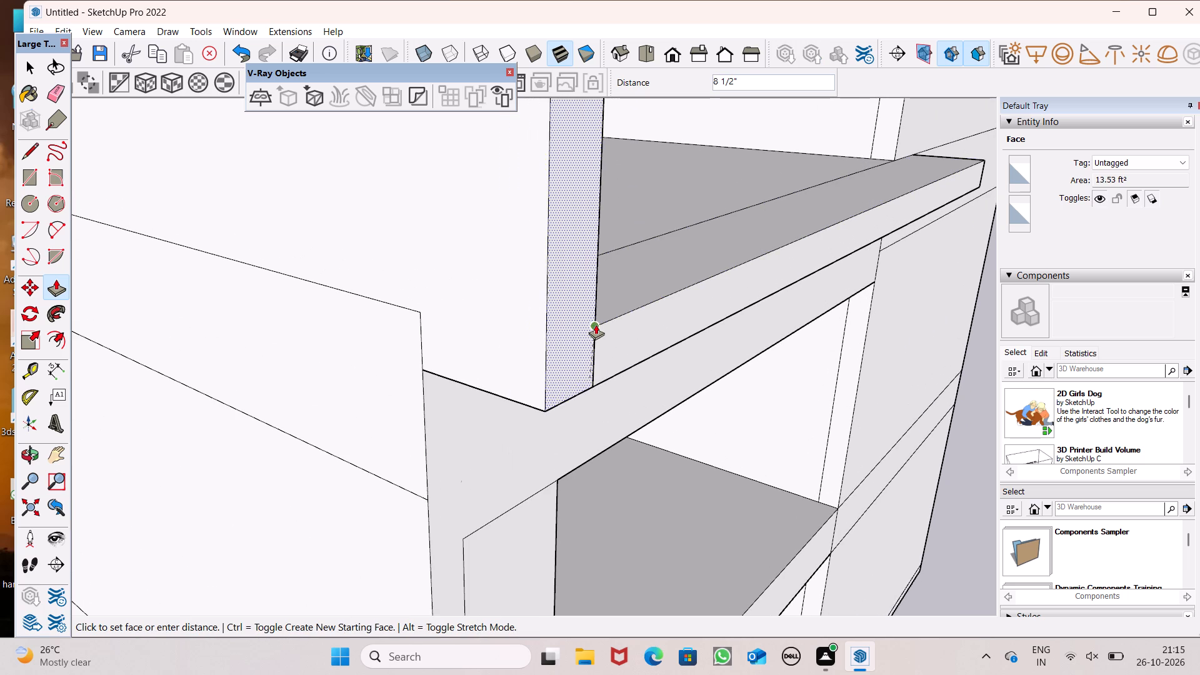
pyautogui.moveTo(596, 324); pyautogui.dragTo(596, 322)
# Push the projecting beam's top face down 2 7/16" to form a narrow strip along the top of its front face.
pyautogui.scroll(-6, 545, 252)
pyautogui.moveTo(628, 307); pyautogui.dragTo(362, 167, button='middle')
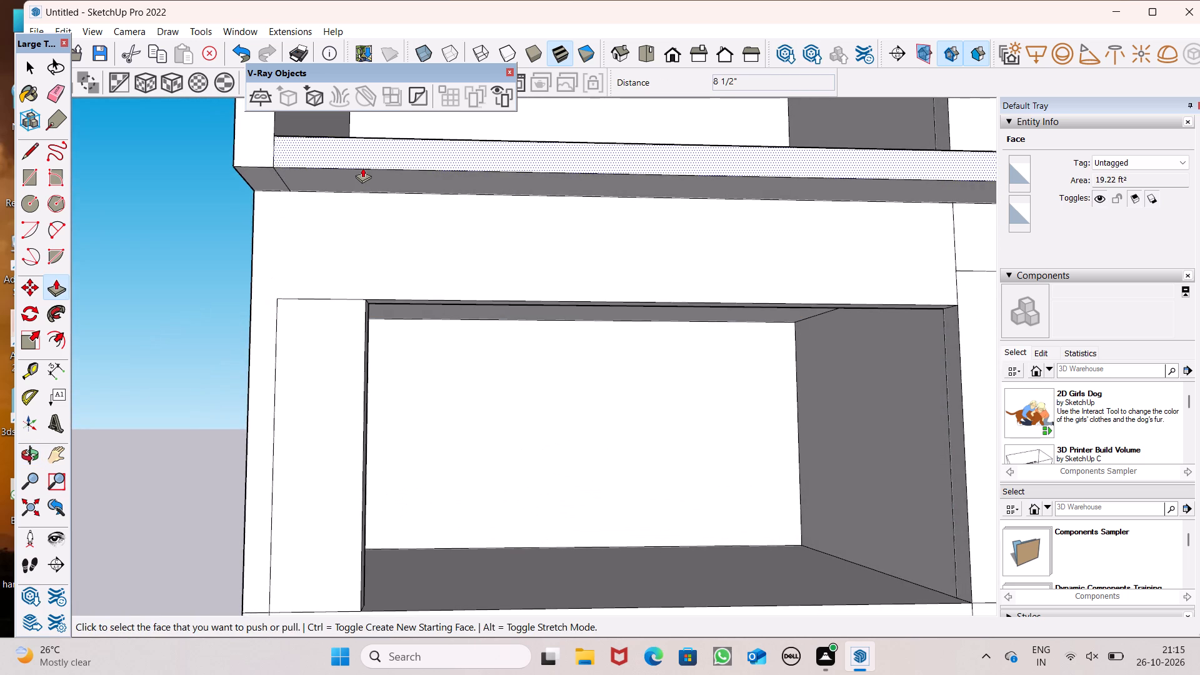
pyautogui.scroll(-6, 362, 167)
pyautogui.moveTo(413, 222); pyautogui.dragTo(407, 492, button='middle')
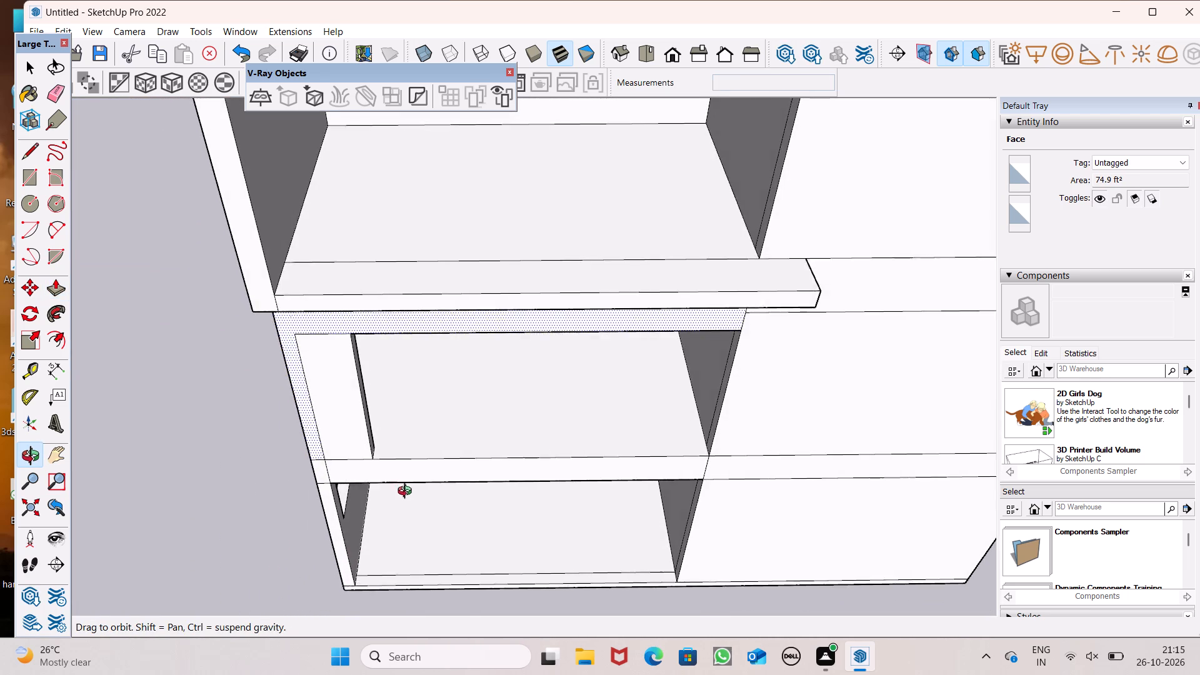
pyautogui.moveTo(407, 492); pyautogui.dragTo(411, 487, button='middle')
pyautogui.moveTo(415, 475); pyautogui.dragTo(427, 507, button='middle')
pyautogui.scroll(-1, 355, 417)
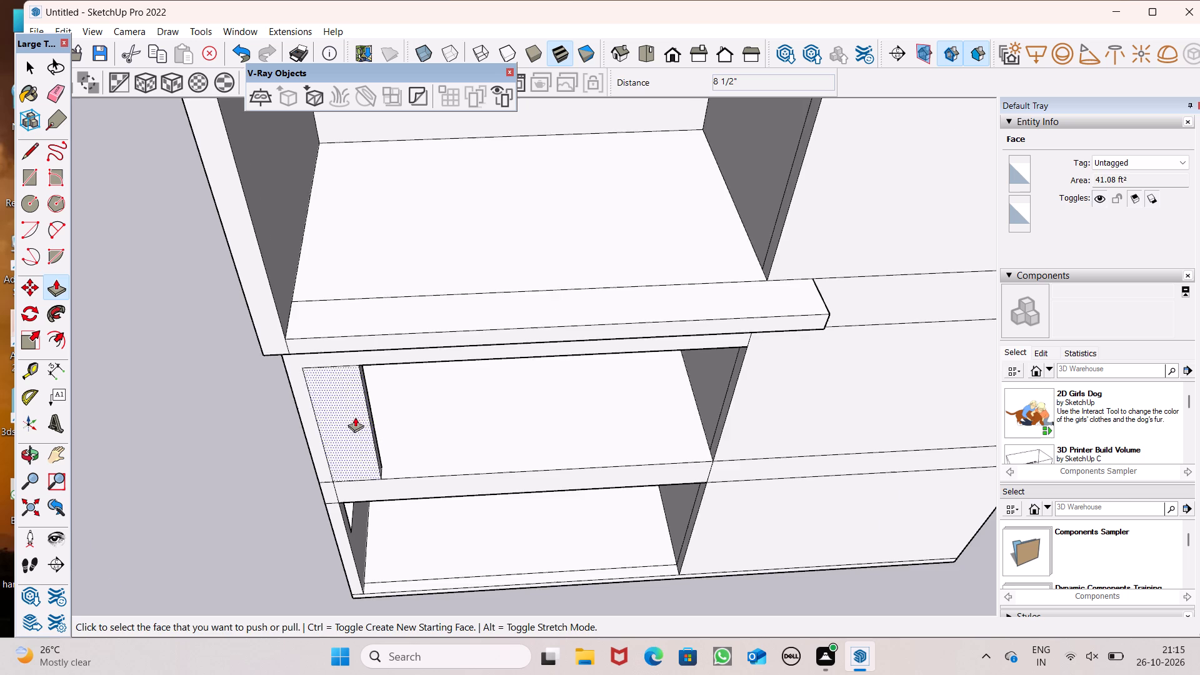
pyautogui.scroll(-1, 355, 417)
pyautogui.moveTo(676, 364); pyautogui.dragTo(662, 345, button='middle')
pyautogui.scroll(1, 676, 363)
pyautogui.scroll(2, 524, 292)
pyautogui.scroll(2, 344, 315)
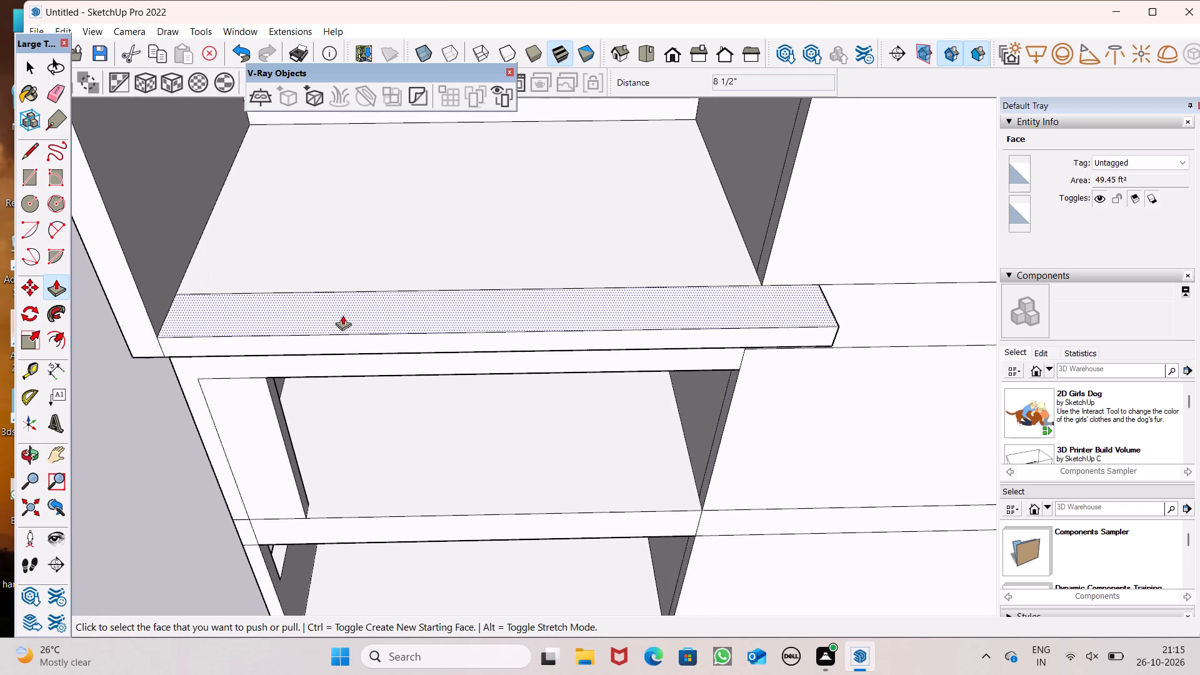
pyautogui.moveTo(402, 422); pyautogui.dragTo(409, 339, button='middle')
pyautogui.scroll(1, 257, 235)
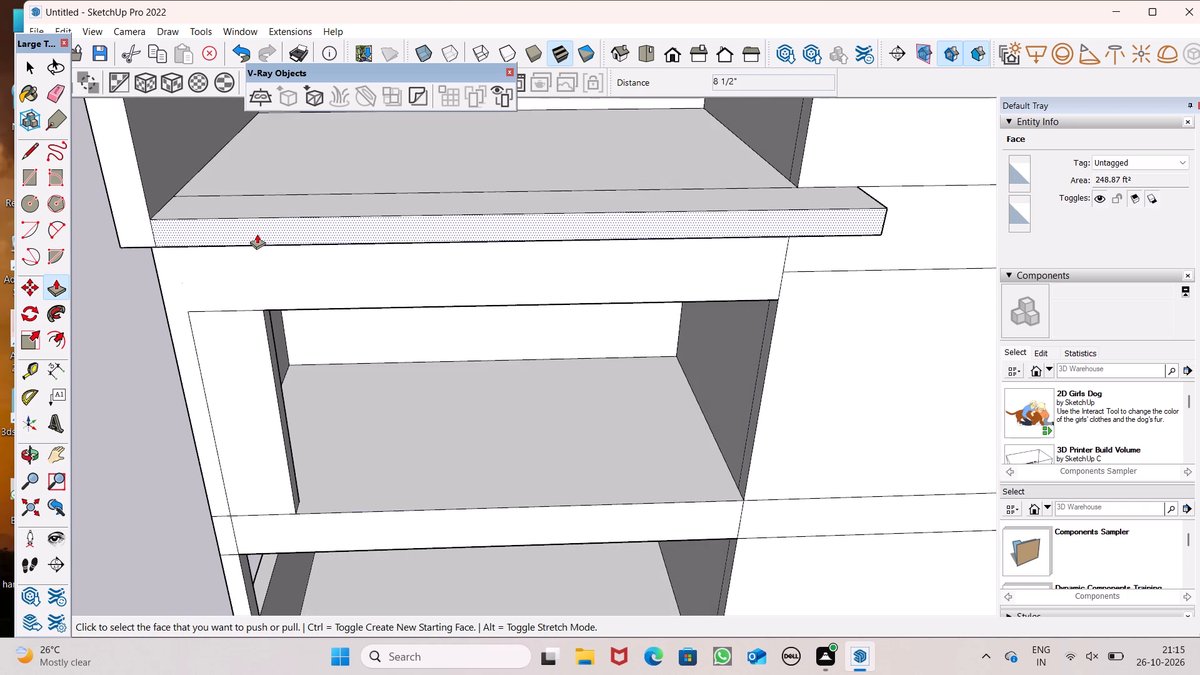
pyautogui.scroll(4, 257, 234)
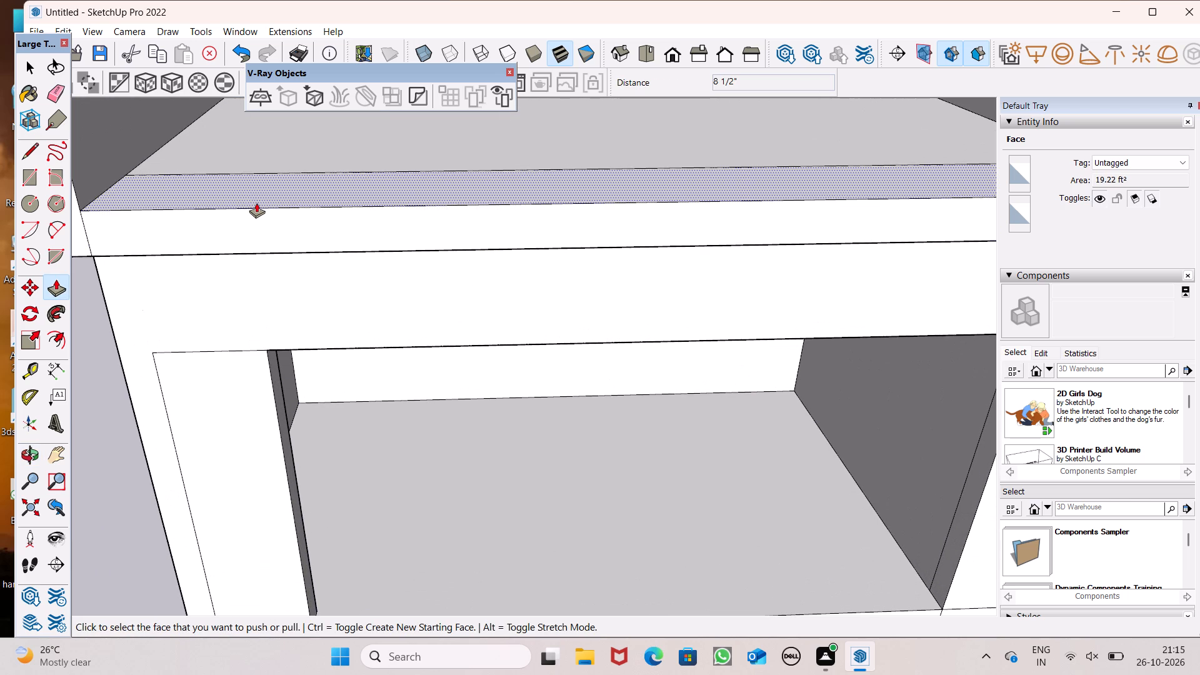
pyautogui.moveTo(256, 201); pyautogui.dragTo(252, 212)
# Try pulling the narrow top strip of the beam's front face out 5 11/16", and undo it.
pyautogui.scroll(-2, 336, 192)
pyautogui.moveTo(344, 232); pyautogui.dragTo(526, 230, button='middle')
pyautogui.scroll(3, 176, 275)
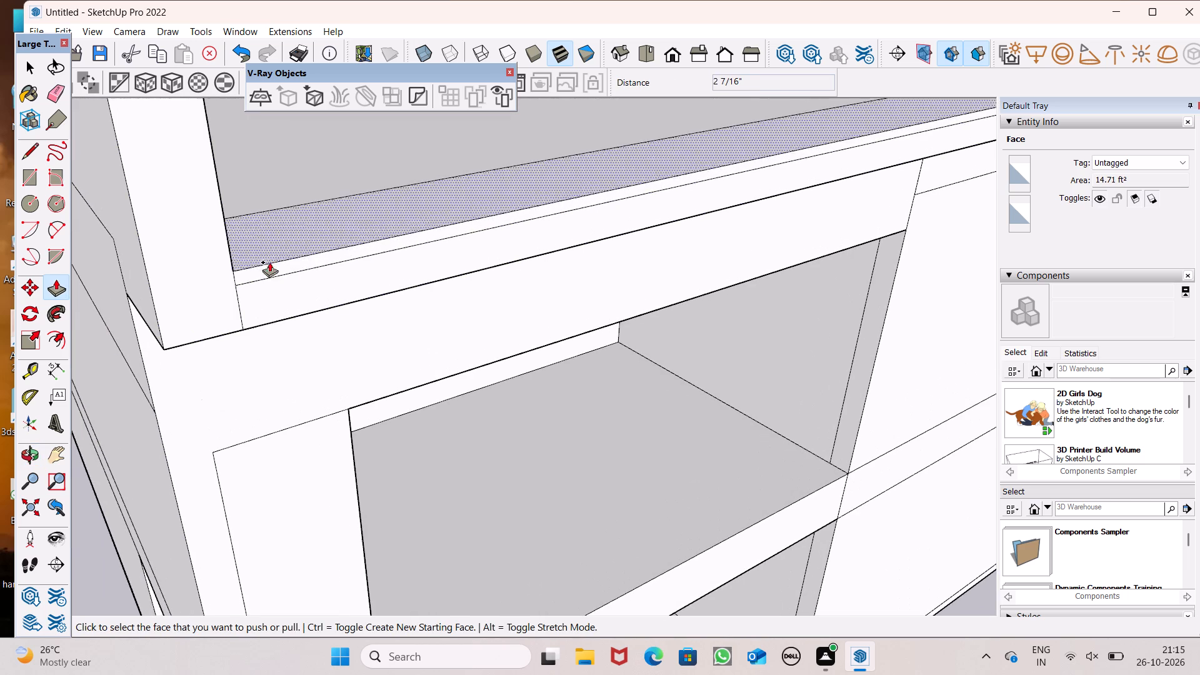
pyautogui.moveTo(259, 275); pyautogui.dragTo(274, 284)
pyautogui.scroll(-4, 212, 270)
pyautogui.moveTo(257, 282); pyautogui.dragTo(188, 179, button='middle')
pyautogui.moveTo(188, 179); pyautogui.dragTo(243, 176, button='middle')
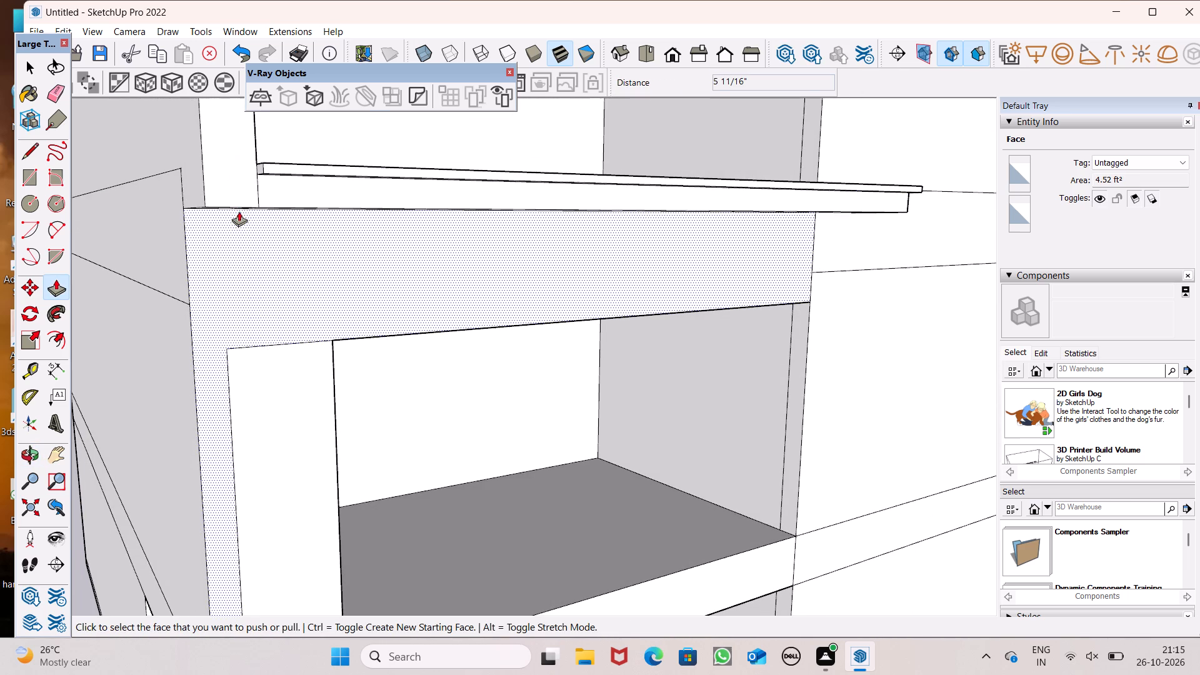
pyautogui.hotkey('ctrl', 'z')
# Pull the narrow top strip of the beam's front face out 2 5/16" as a thin projecting lip.
pyautogui.moveTo(286, 238); pyautogui.dragTo(313, 317, button='middle')
pyautogui.scroll(10, 314, 276)
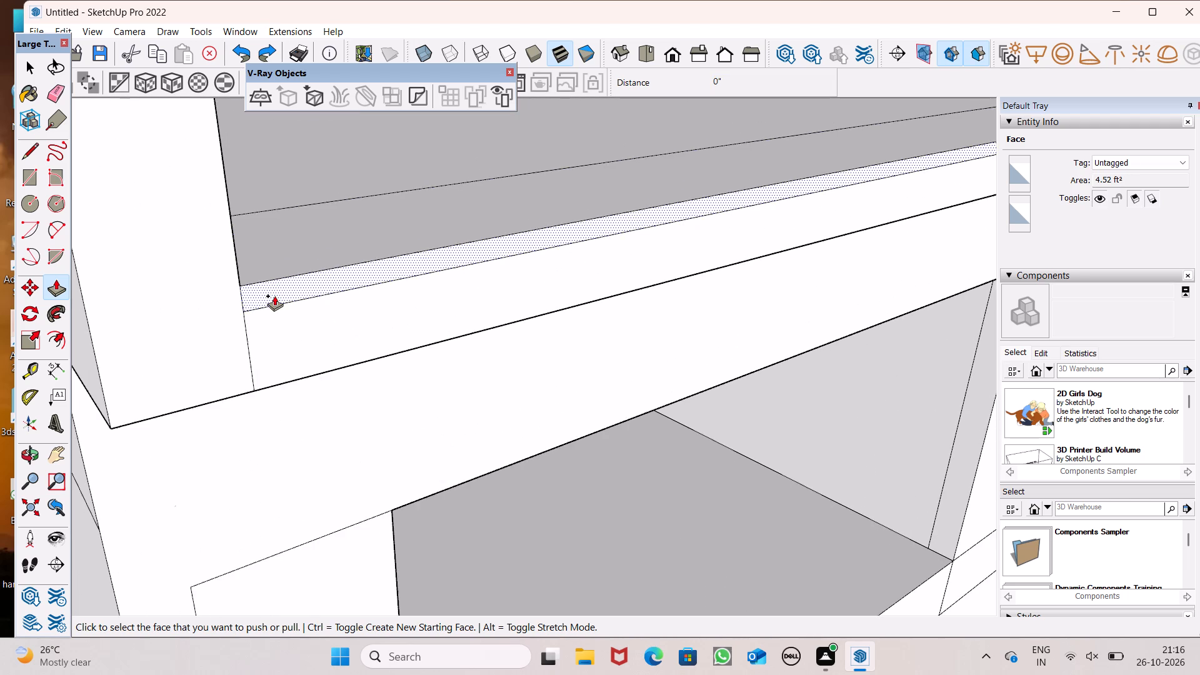
pyautogui.moveTo(274, 296); pyautogui.dragTo(283, 306)
pyautogui.scroll(-6, 266, 277)
pyautogui.moveTo(332, 289); pyautogui.dragTo(241, 157, button='middle')
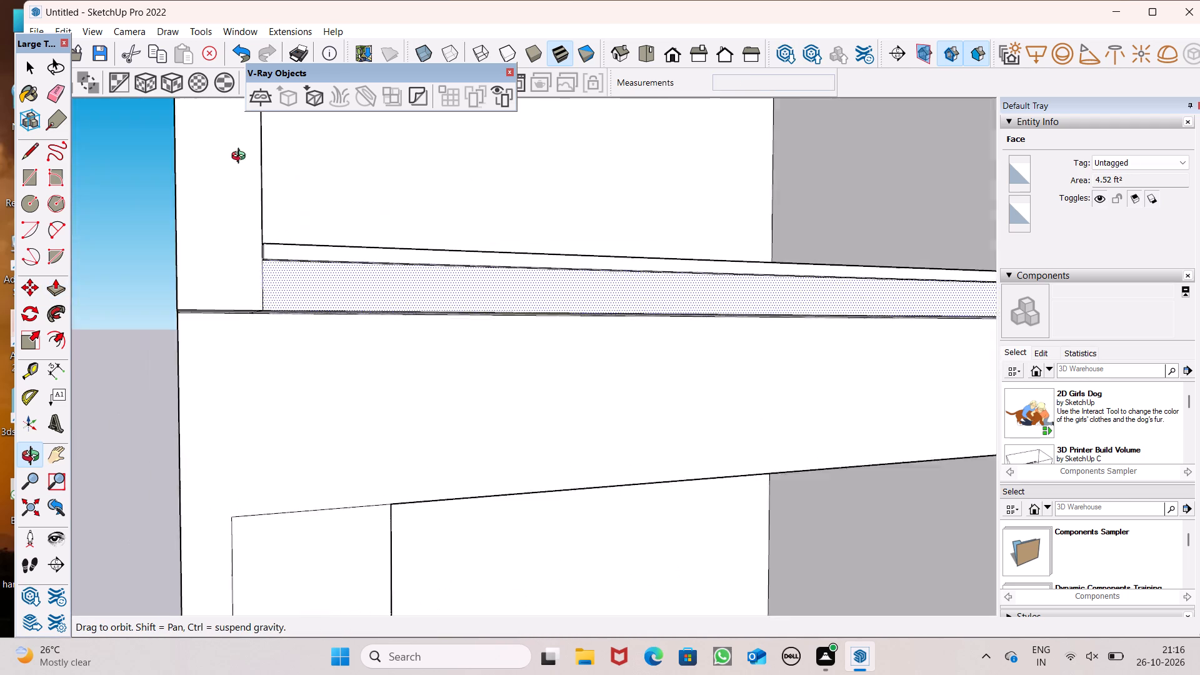
pyautogui.moveTo(241, 157); pyautogui.dragTo(196, 64, button='middle')
pyautogui.scroll(-5, 266, 267)
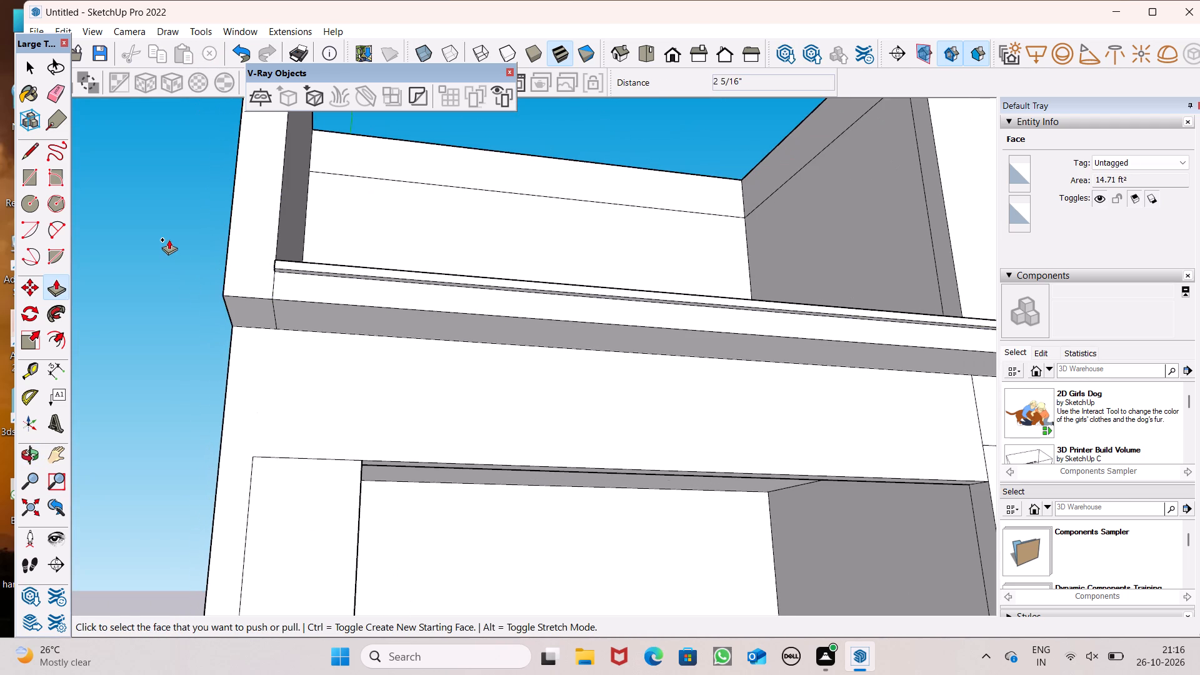
pyautogui.scroll(-4, 168, 238)
pyautogui.moveTo(202, 252); pyautogui.dragTo(318, 509, button='middle')
pyautogui.press('space')
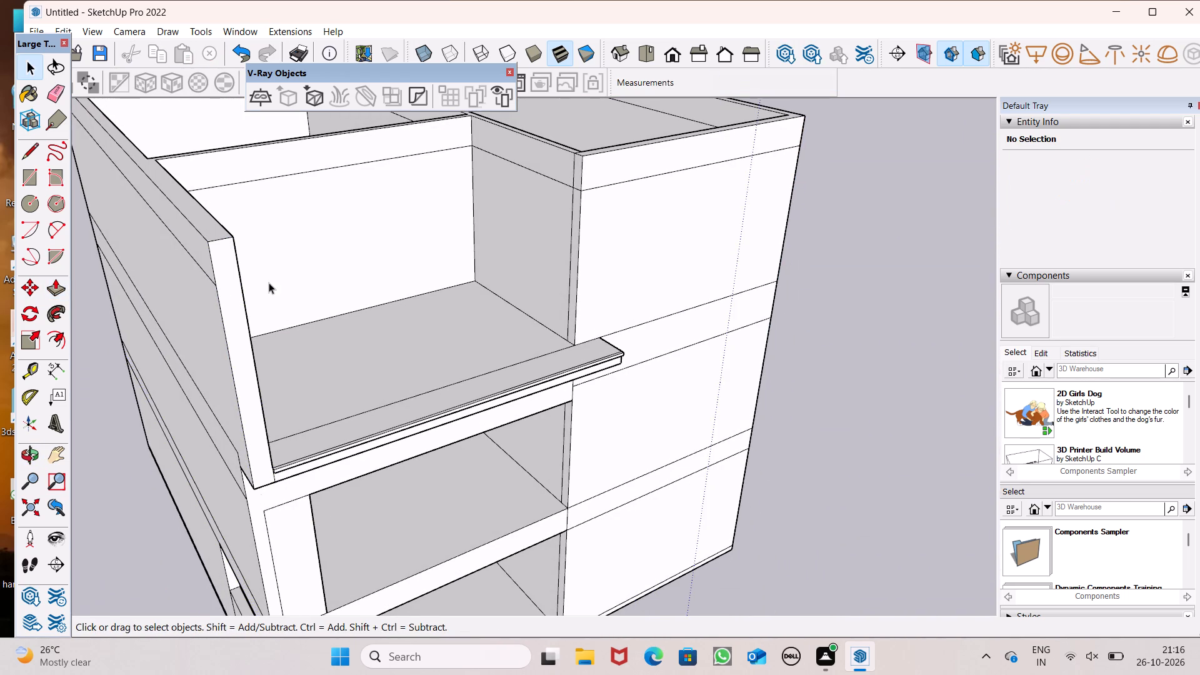
# Examine the front recess, projecting beam lip and right-hand block from above, below and both sides.
pyautogui.scroll(-4, 269, 282)
pyautogui.moveTo(334, 428); pyautogui.dragTo(169, 379, button='middle')
pyautogui.middleClick(176, 378)
pyautogui.scroll(-2, 219, 369)
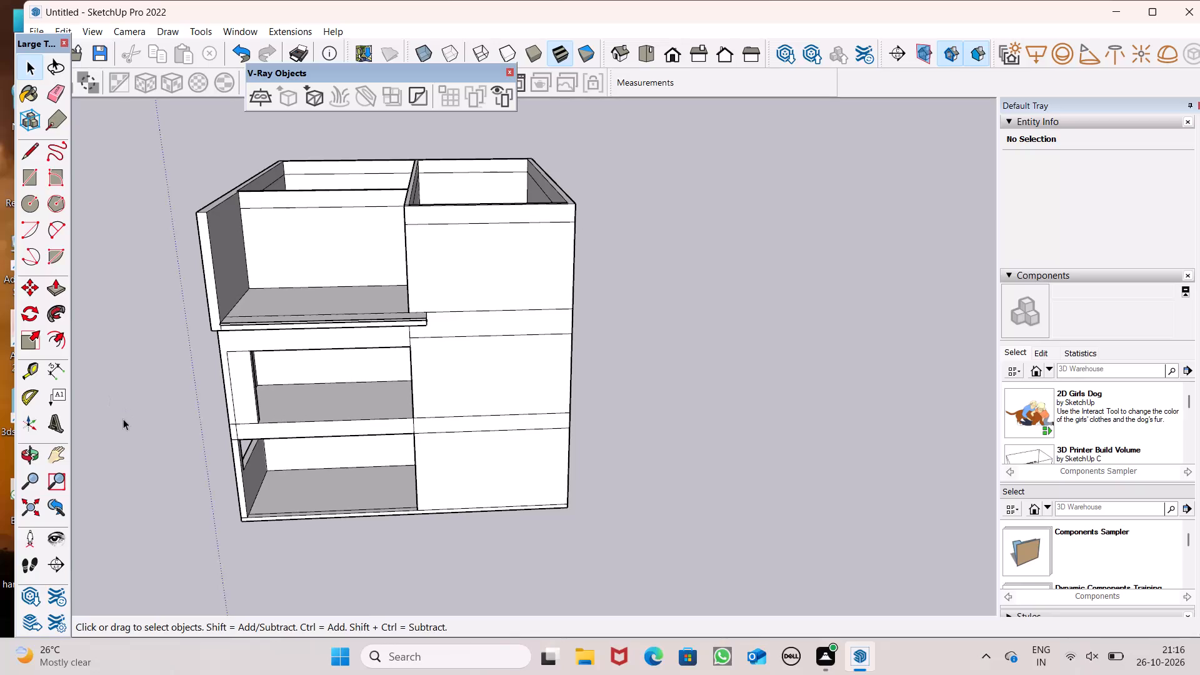
pyautogui.click(34, 160)
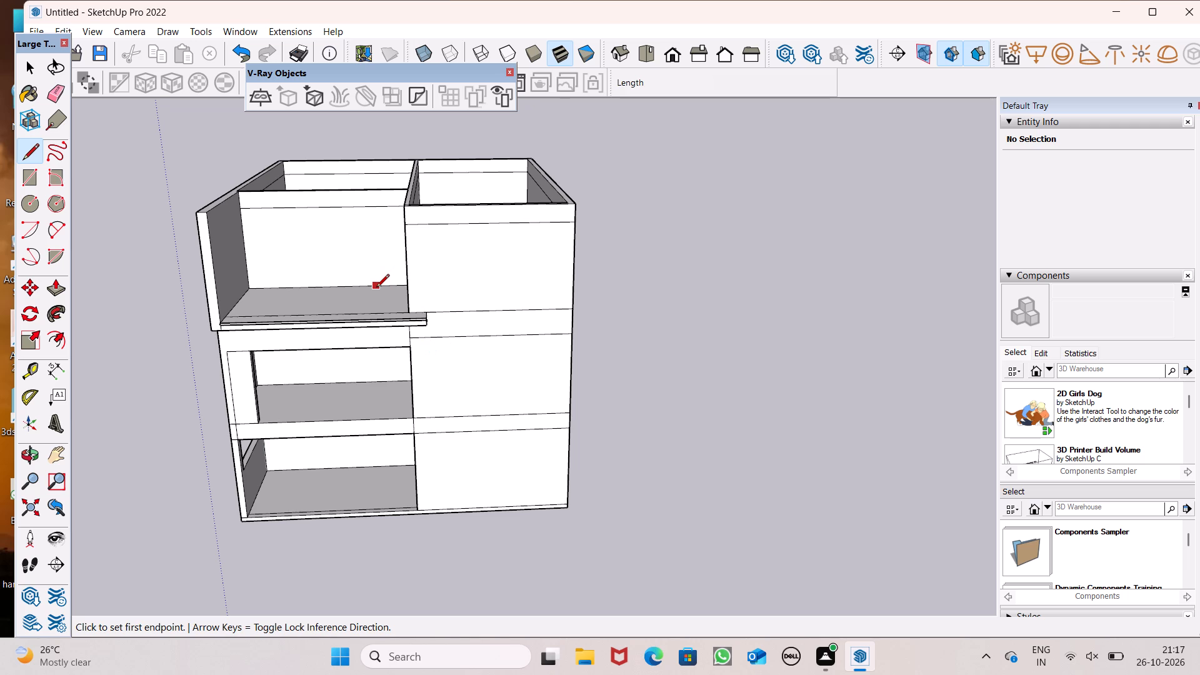
pyautogui.press('space')
pyautogui.moveTo(401, 336); pyautogui.dragTo(399, 329, button='middle')
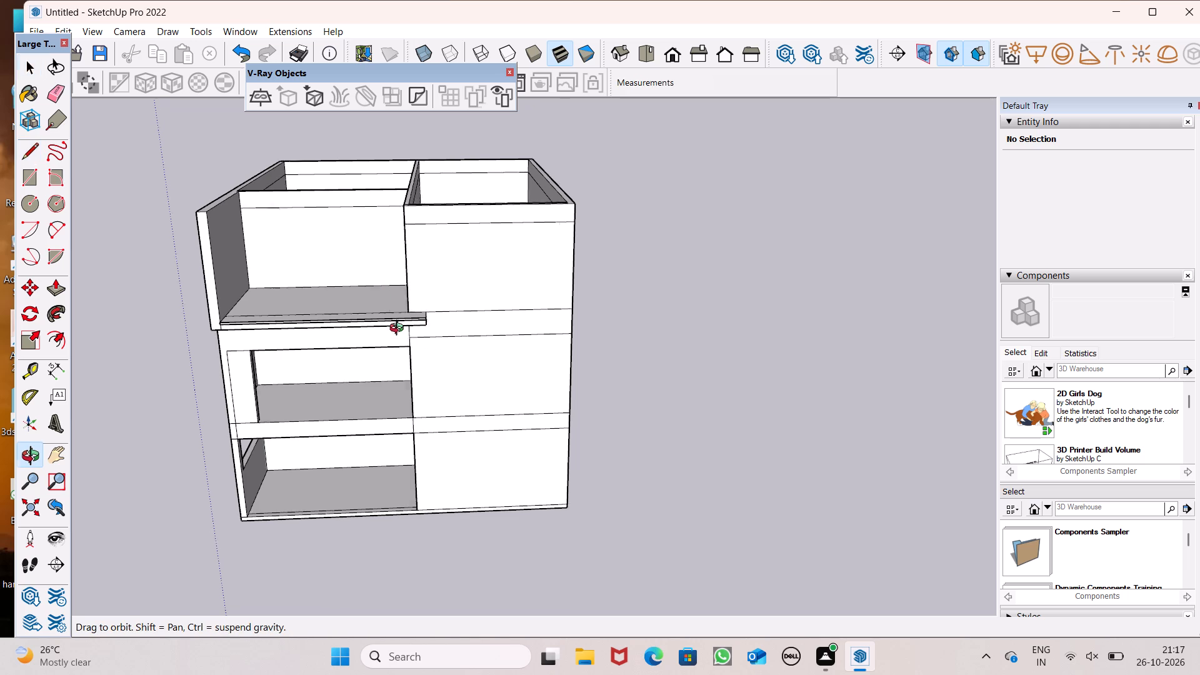
pyautogui.moveTo(399, 329); pyautogui.dragTo(557, 201, button='middle')
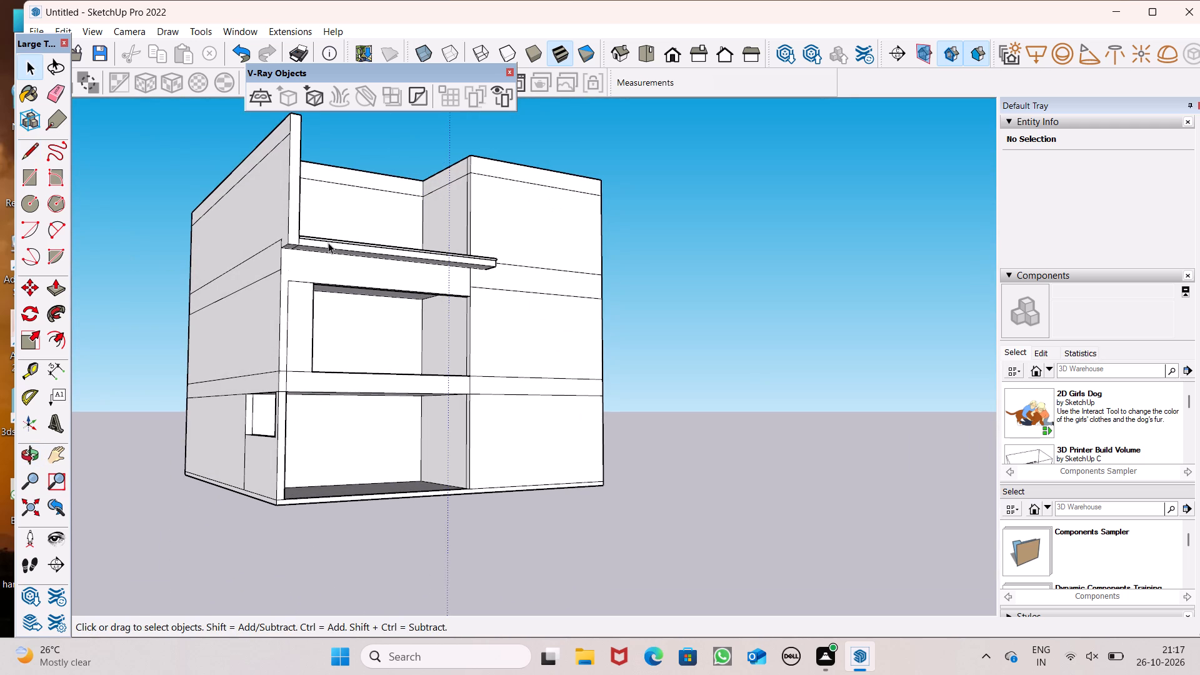
pyautogui.scroll(7, 328, 238)
pyautogui.scroll(-1, 328, 222)
pyautogui.moveTo(343, 226); pyautogui.dragTo(342, 226, button='middle')
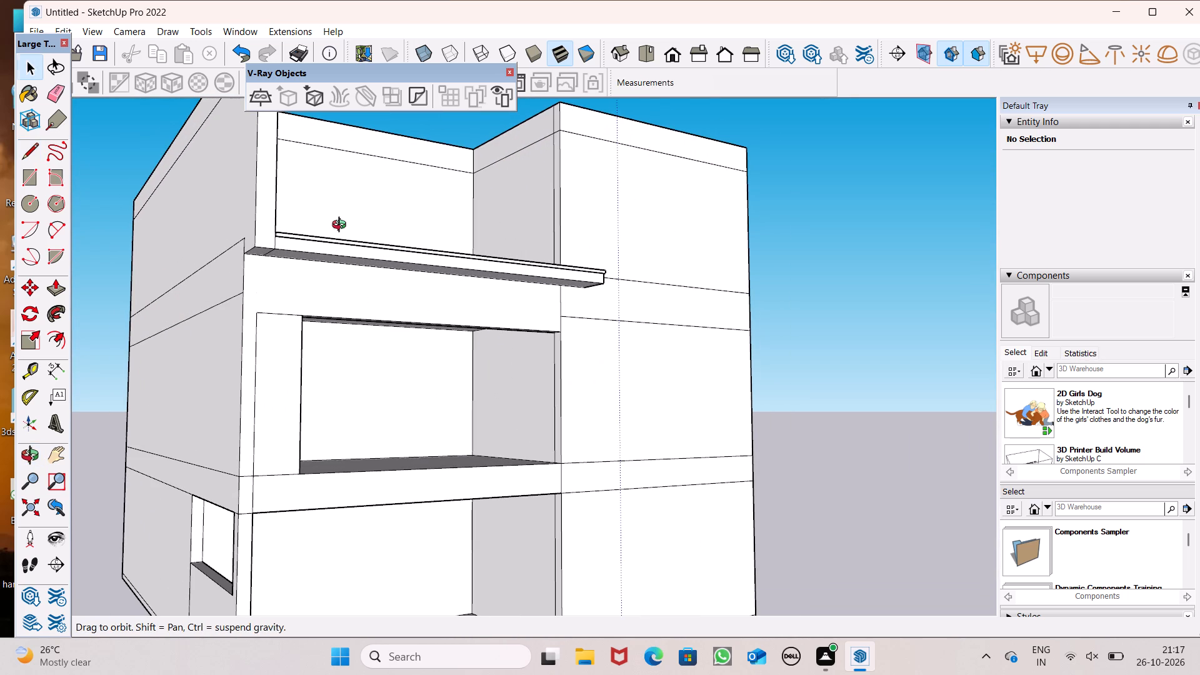
pyautogui.moveTo(342, 226); pyautogui.dragTo(242, 379, button='middle')
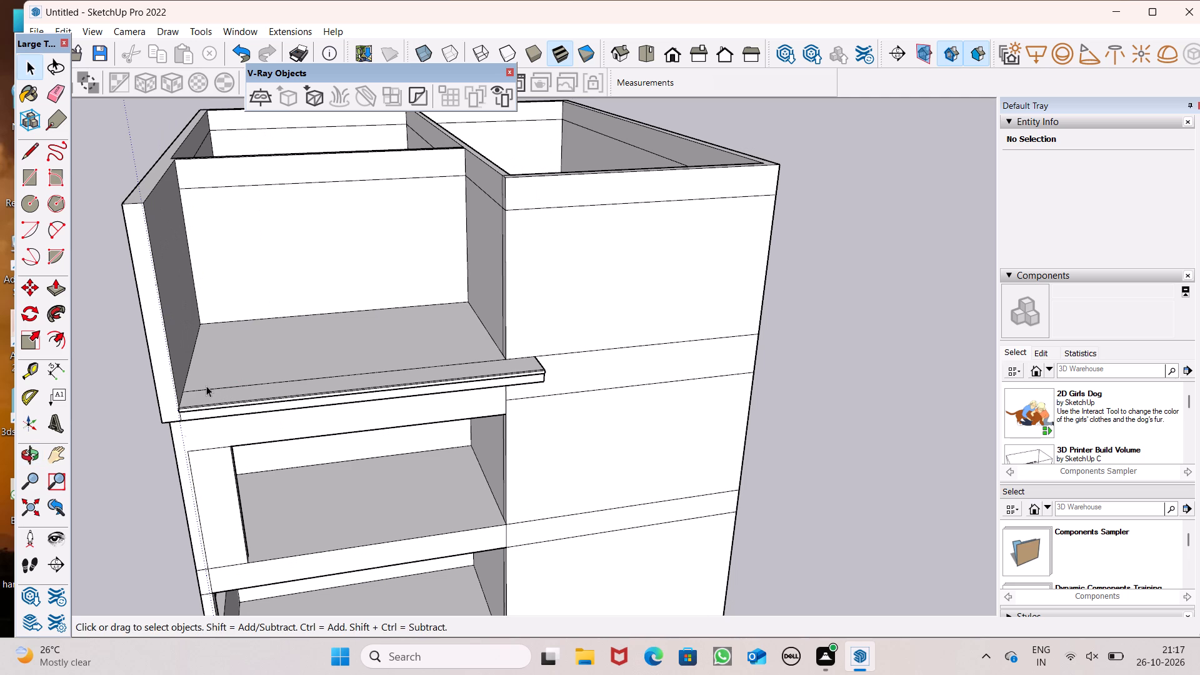
pyautogui.scroll(2, 245, 446)
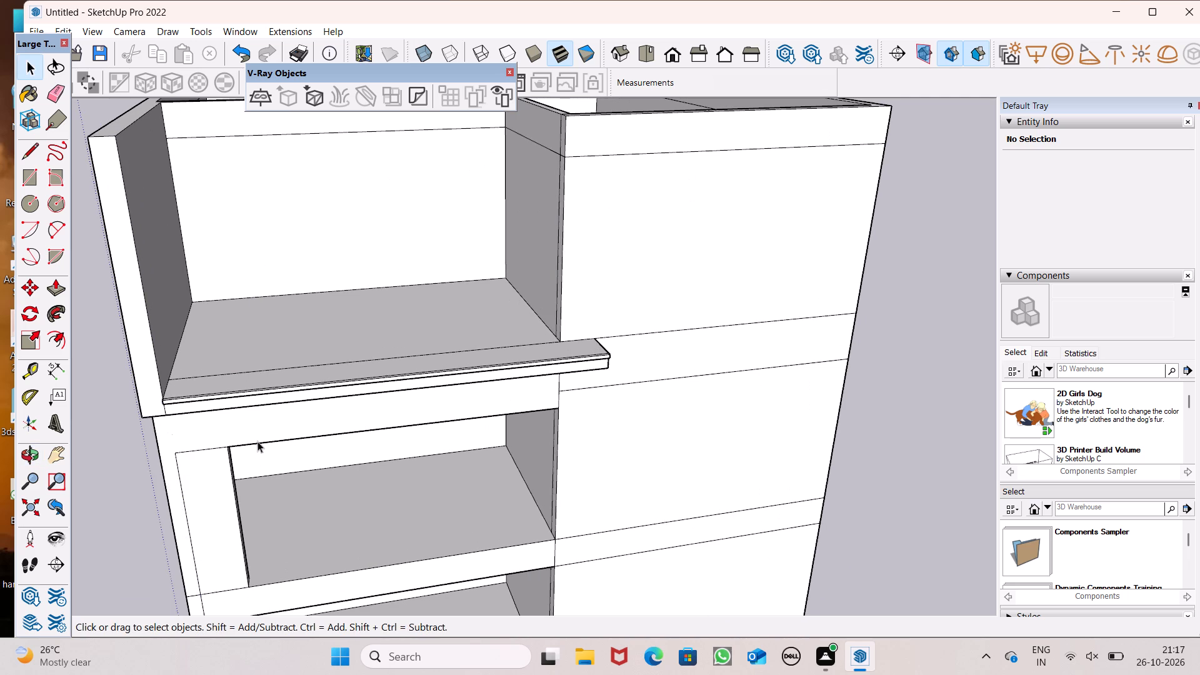
pyautogui.moveTo(389, 461); pyautogui.dragTo(301, 445, button='middle')
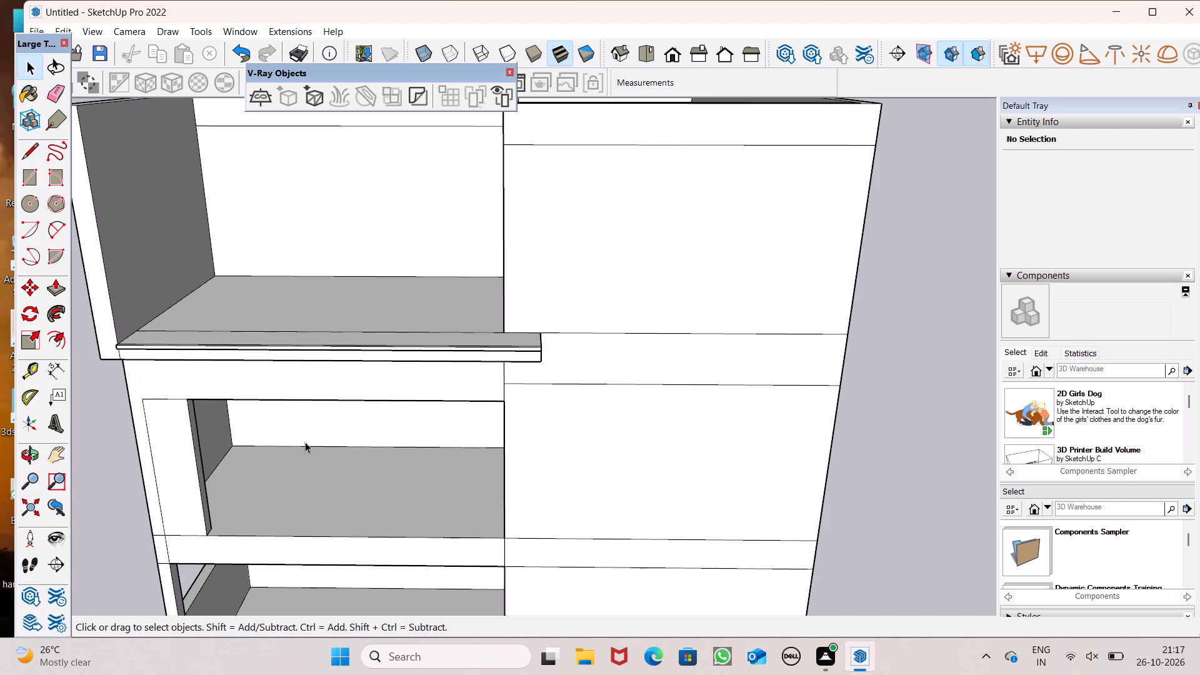
pyautogui.scroll(-4, 409, 282)
pyautogui.scroll(1, 429, 311)
pyautogui.moveTo(429, 311); pyautogui.dragTo(617, 228, button='middle')
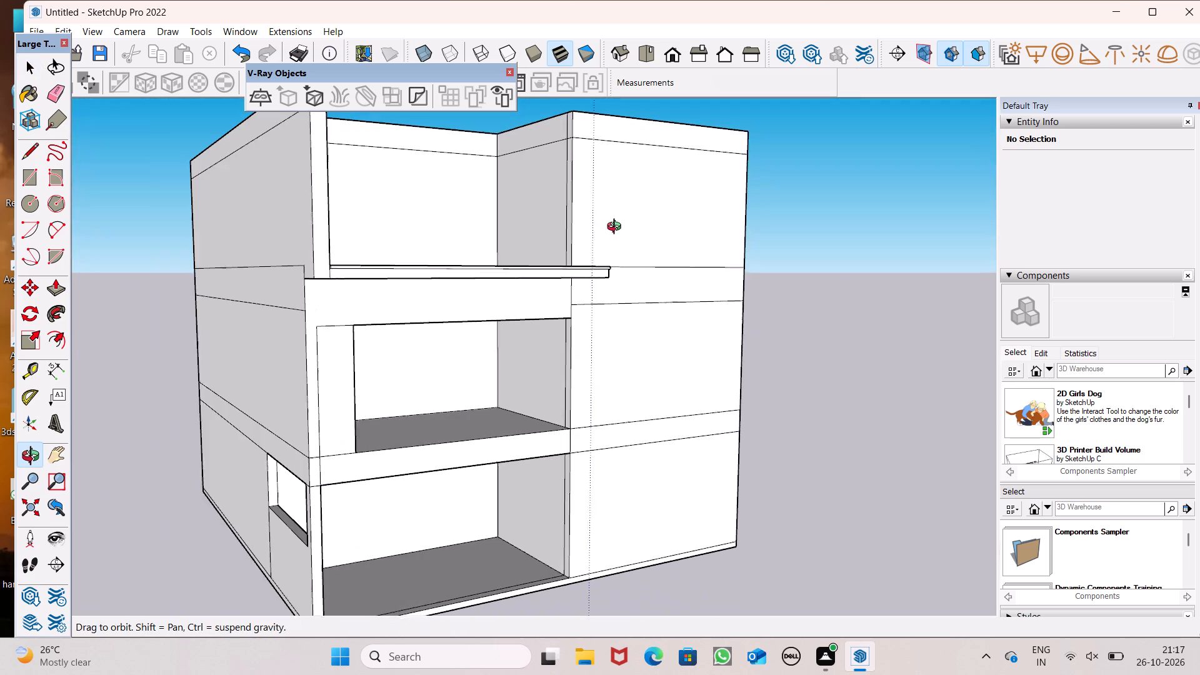
pyautogui.moveTo(617, 228); pyautogui.dragTo(629, 228, button='middle')
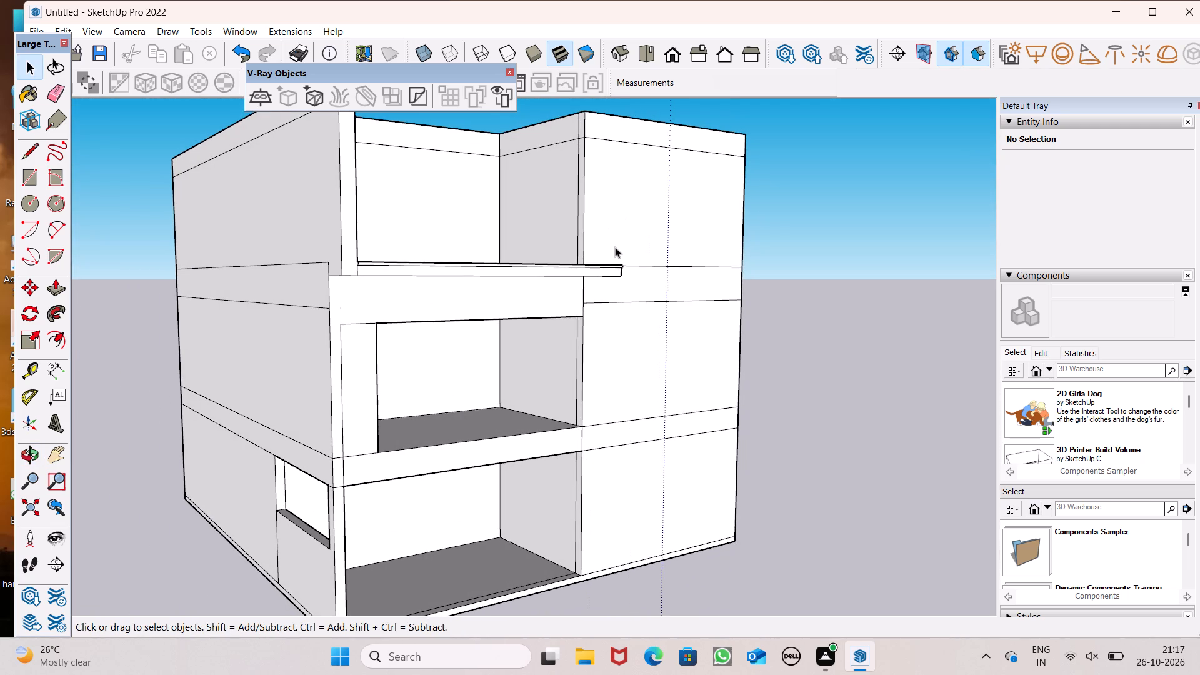
pyautogui.moveTo(609, 249); pyautogui.dragTo(495, 251, button='middle')
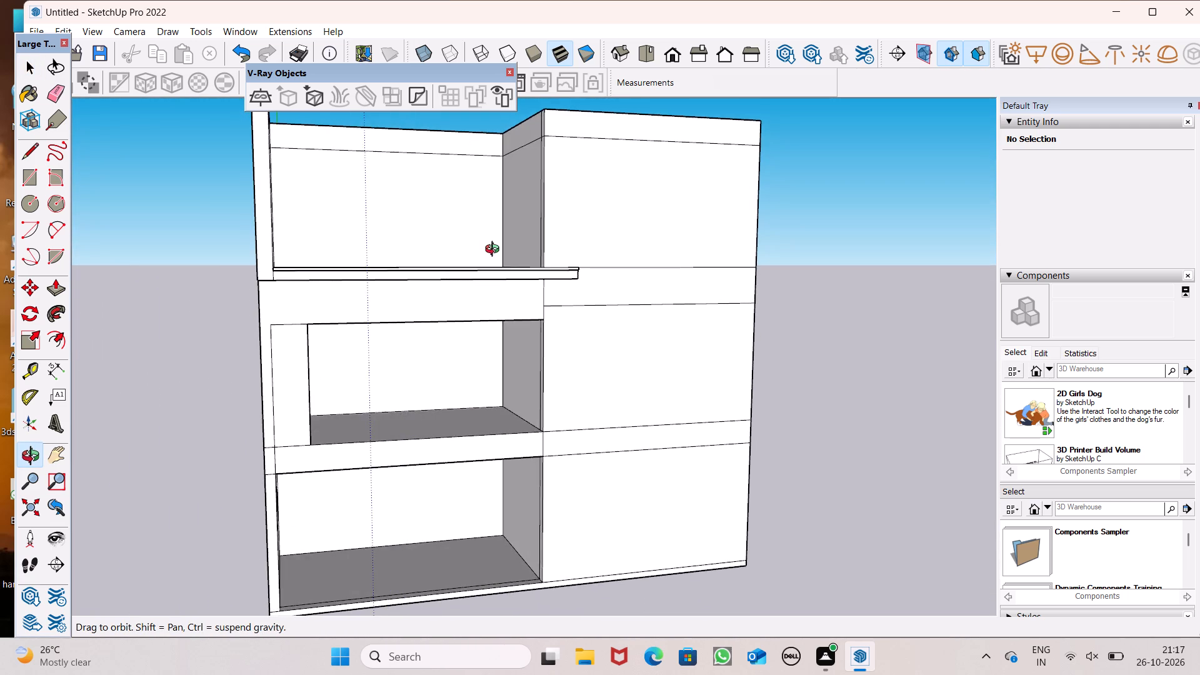
pyautogui.moveTo(495, 251); pyautogui.dragTo(432, 224, button='middle')
pyautogui.moveTo(555, 244); pyautogui.dragTo(506, 162, button='middle')
pyautogui.scroll(1, 506, 162)
pyautogui.scroll(-3, 516, 199)
pyautogui.moveTo(535, 292); pyautogui.dragTo(553, 346, button='middle')
pyautogui.scroll(-4, 617, 291)
pyautogui.moveTo(639, 302); pyautogui.dragTo(657, 332, button='middle')
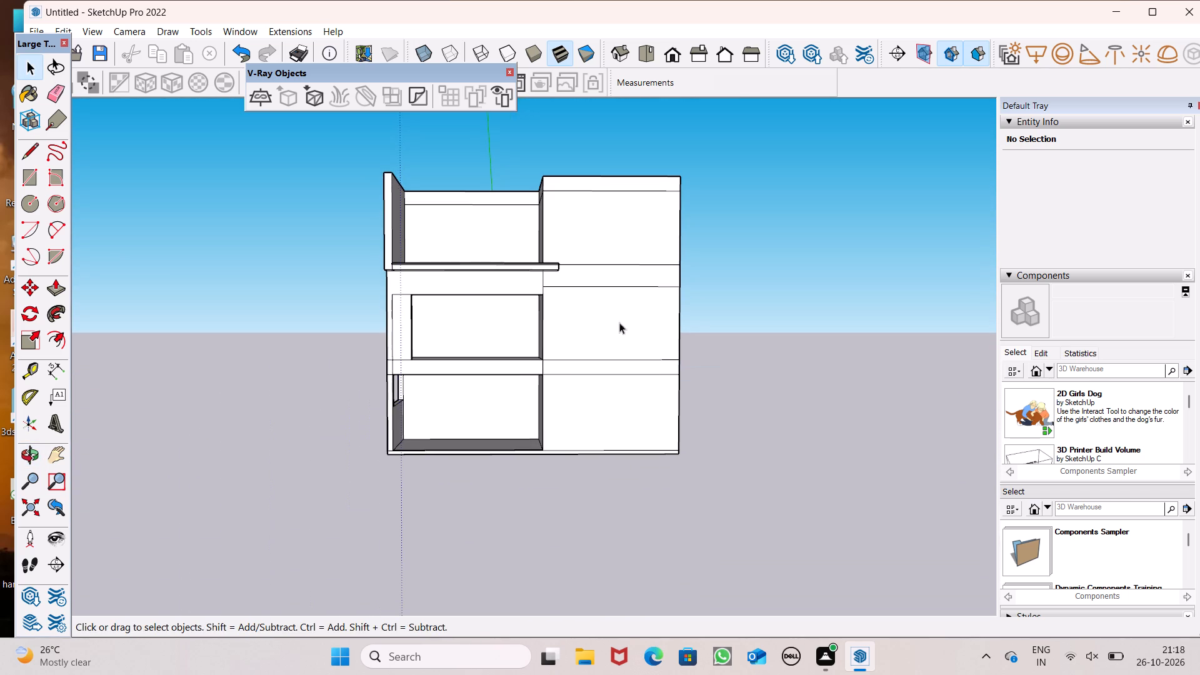
# Erase the four horizontal floor-level lines across the right-hand block's front face, keeping the top band's line.
pyautogui.click(57, 99)
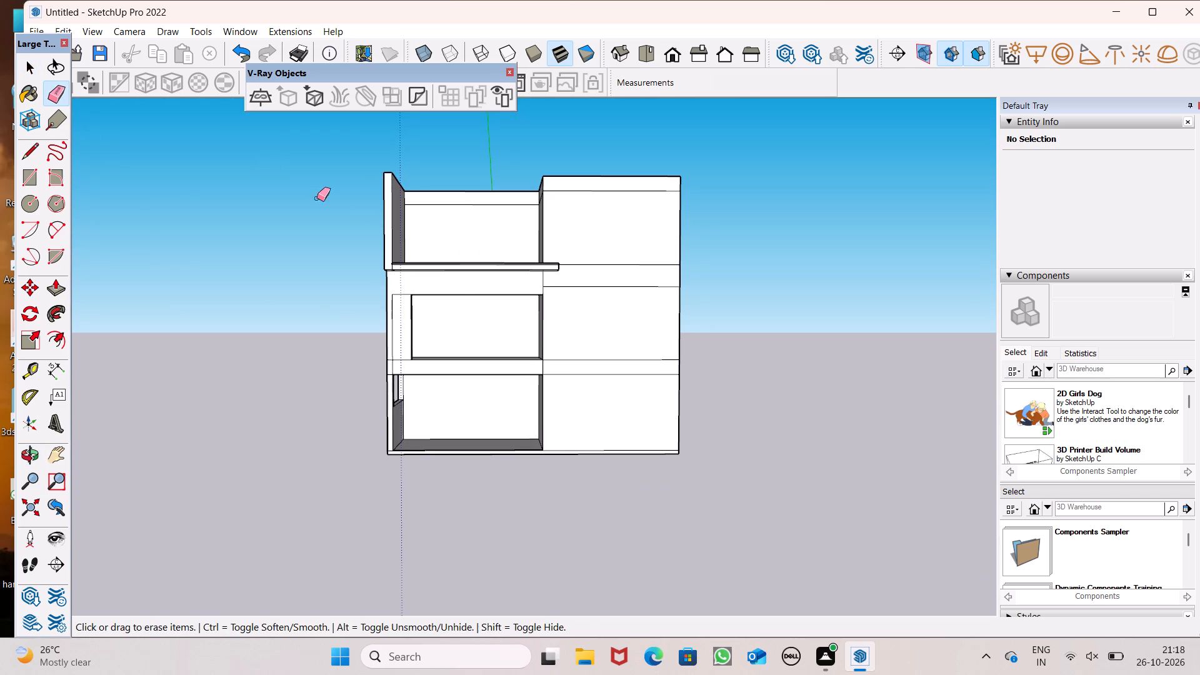
pyautogui.moveTo(596, 260); pyautogui.dragTo(617, 380)
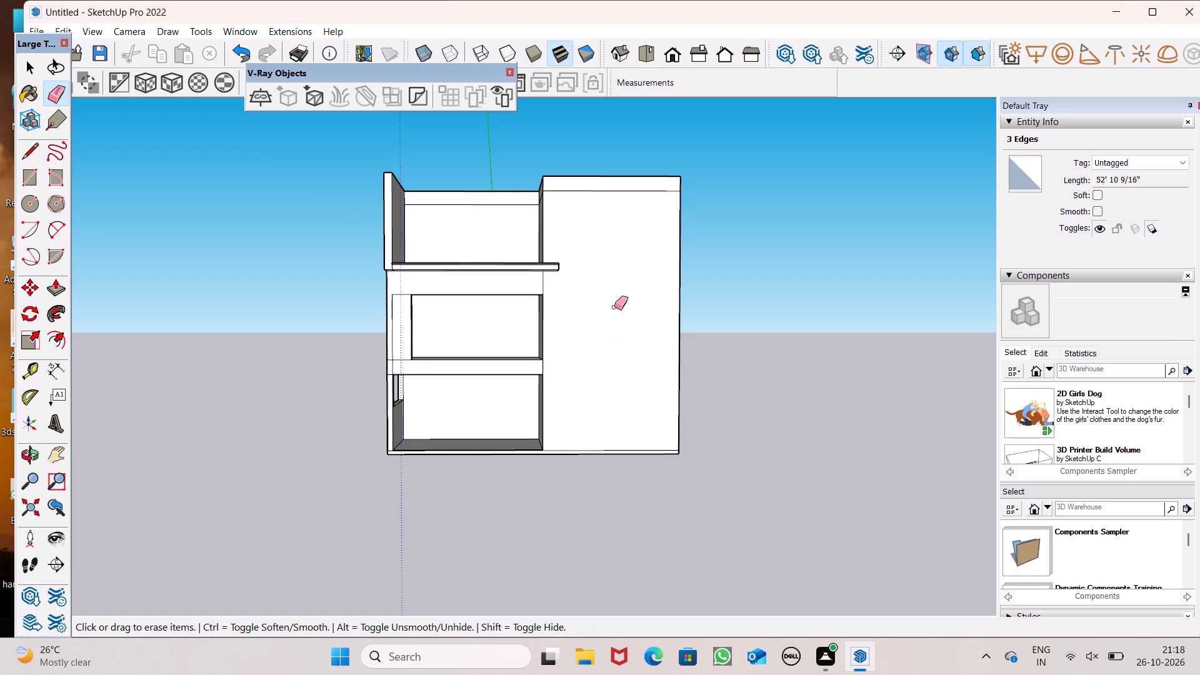
# Examine the top-tier recess, its back wall's upper band and the right-hand block's top from above.
pyautogui.scroll(2, 614, 306)
pyautogui.moveTo(620, 312); pyautogui.dragTo(631, 342, button='middle')
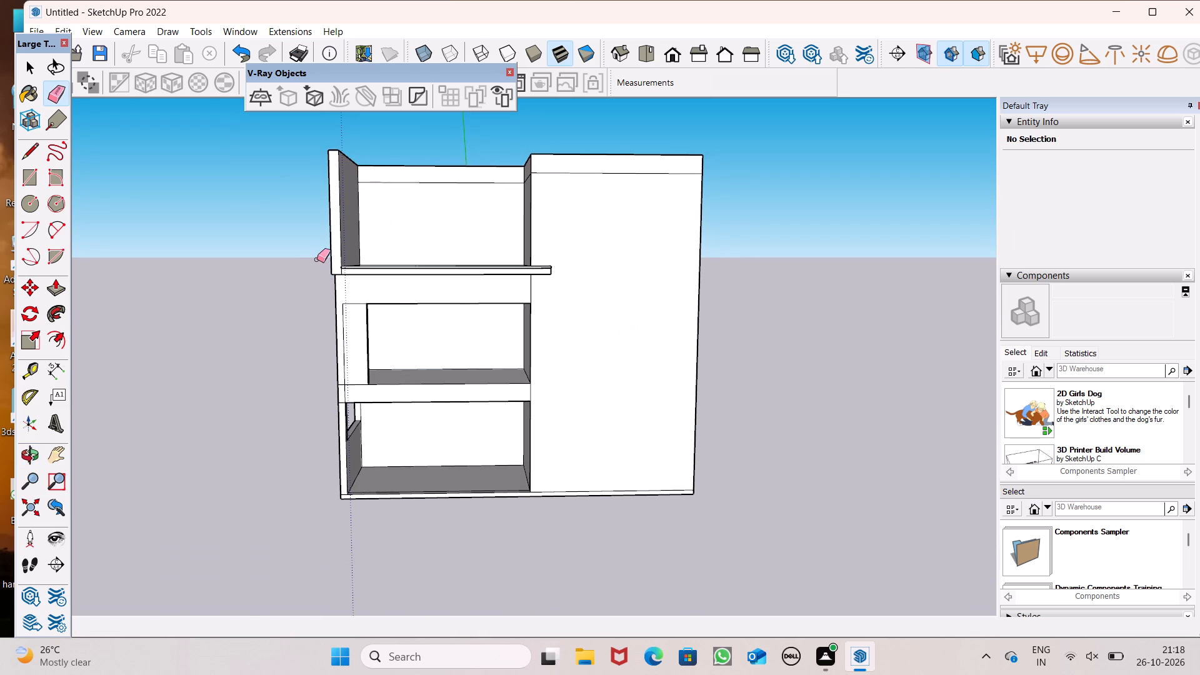
pyautogui.click(26, 149)
pyautogui.moveTo(552, 210); pyautogui.dragTo(547, 278, button='middle')
pyautogui.scroll(2, 548, 286)
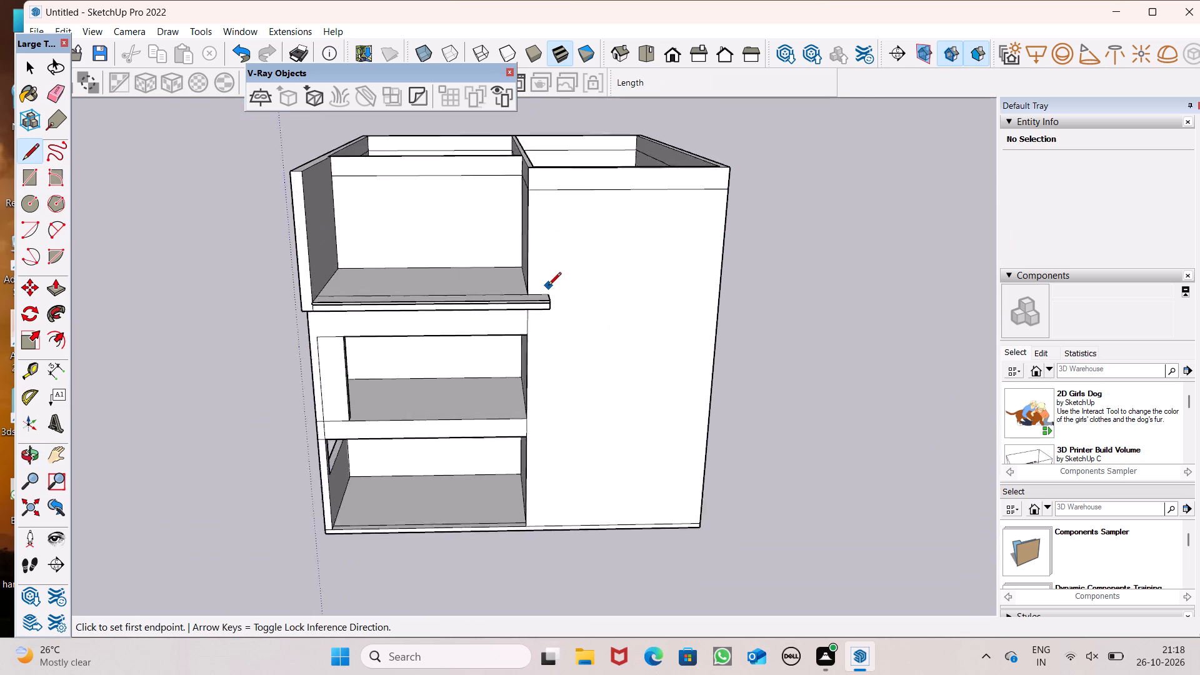
pyautogui.scroll(4, 548, 286)
pyautogui.moveTo(533, 281); pyautogui.dragTo(530, 168, button='middle')
pyautogui.moveTo(573, 232); pyautogui.dragTo(602, 398, button='middle')
pyautogui.scroll(1, 602, 398)
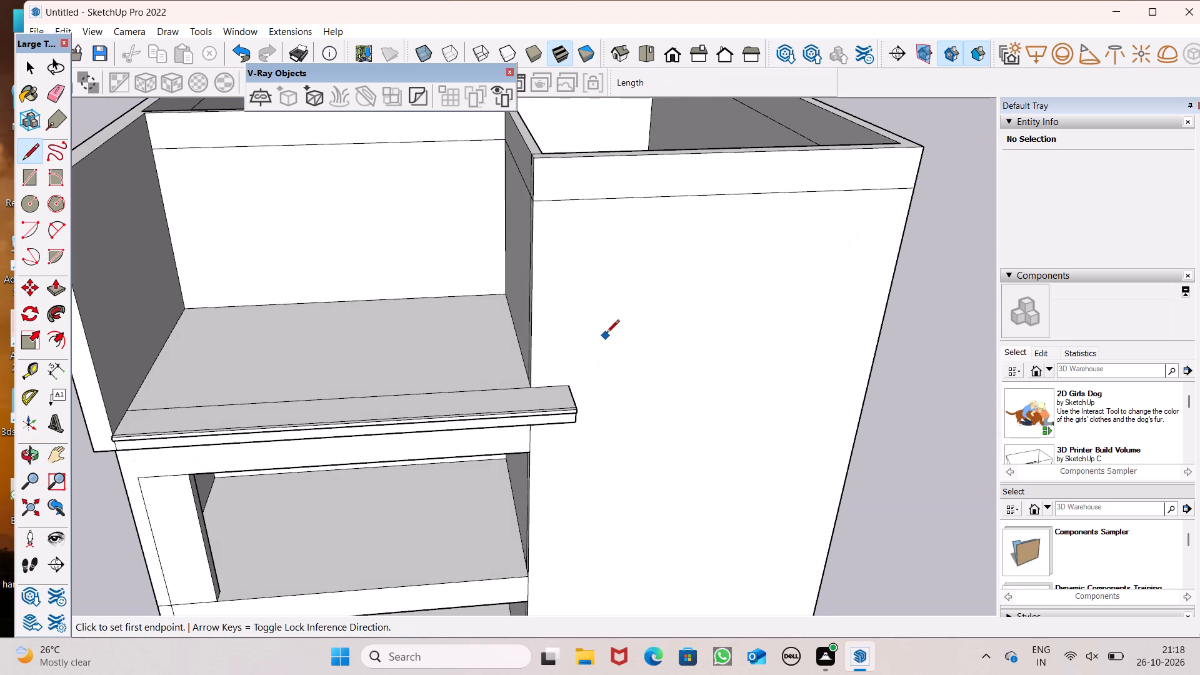
pyautogui.scroll(-1, 606, 333)
pyautogui.moveTo(613, 339); pyautogui.dragTo(602, 374, button='middle')
pyautogui.scroll(1, 602, 374)
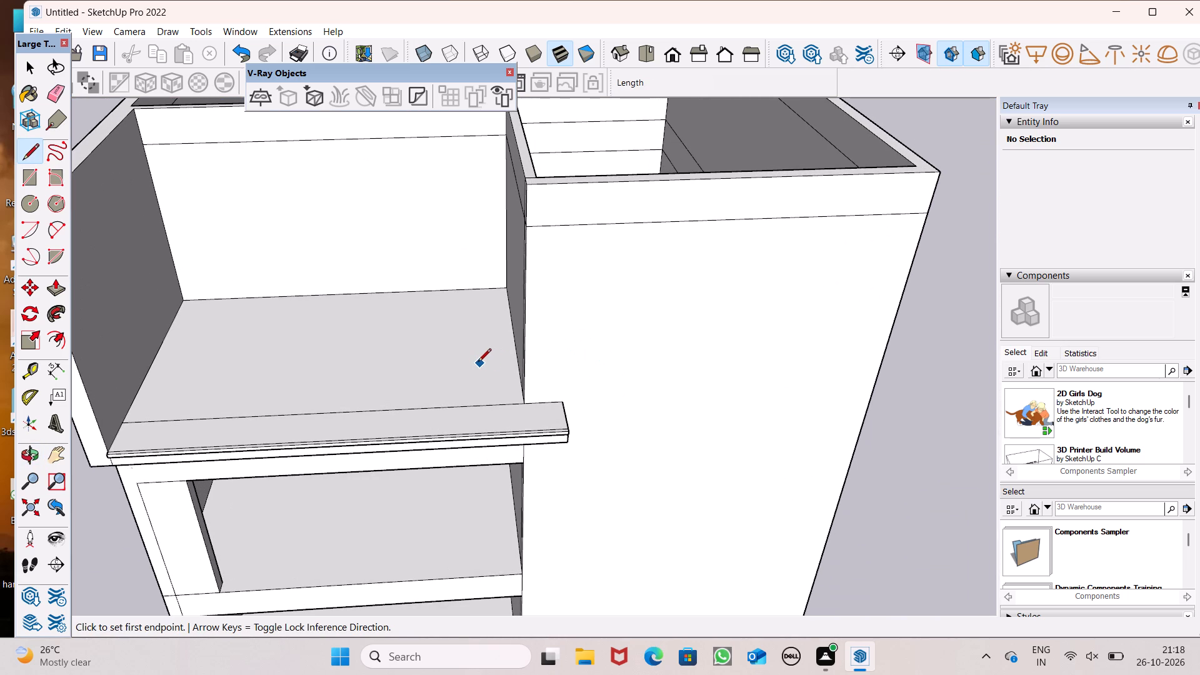
pyautogui.scroll(-1, 492, 324)
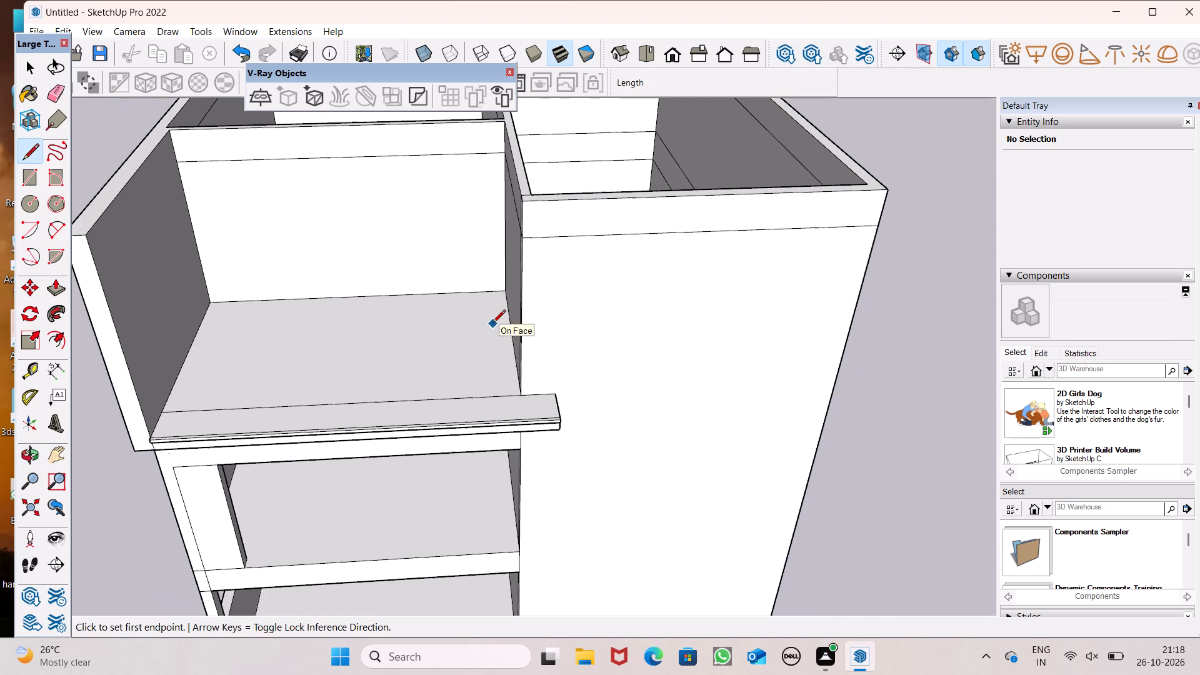
pyautogui.moveTo(186, 344); pyautogui.dragTo(186, 320, button='middle')
# Pull the upper band of the top-tier recess's back wall forward 14' 5 3/16" to roof over the recess.
pyautogui.click(61, 291)
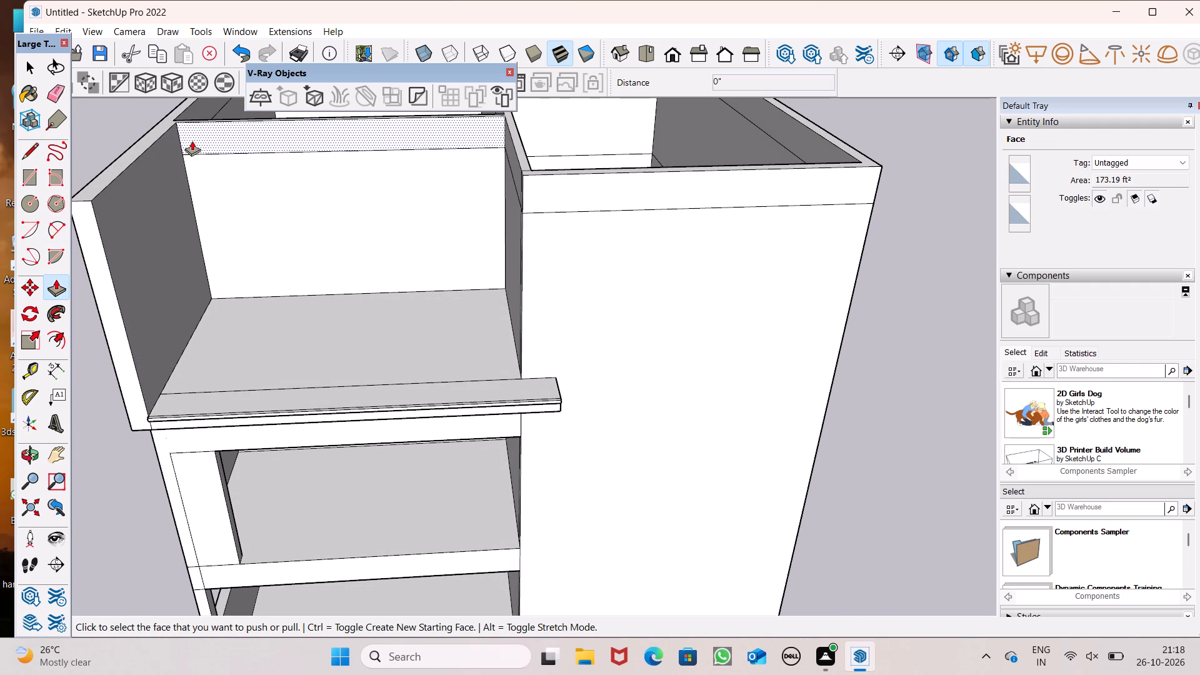
pyautogui.moveTo(192, 141); pyautogui.dragTo(76, 206)
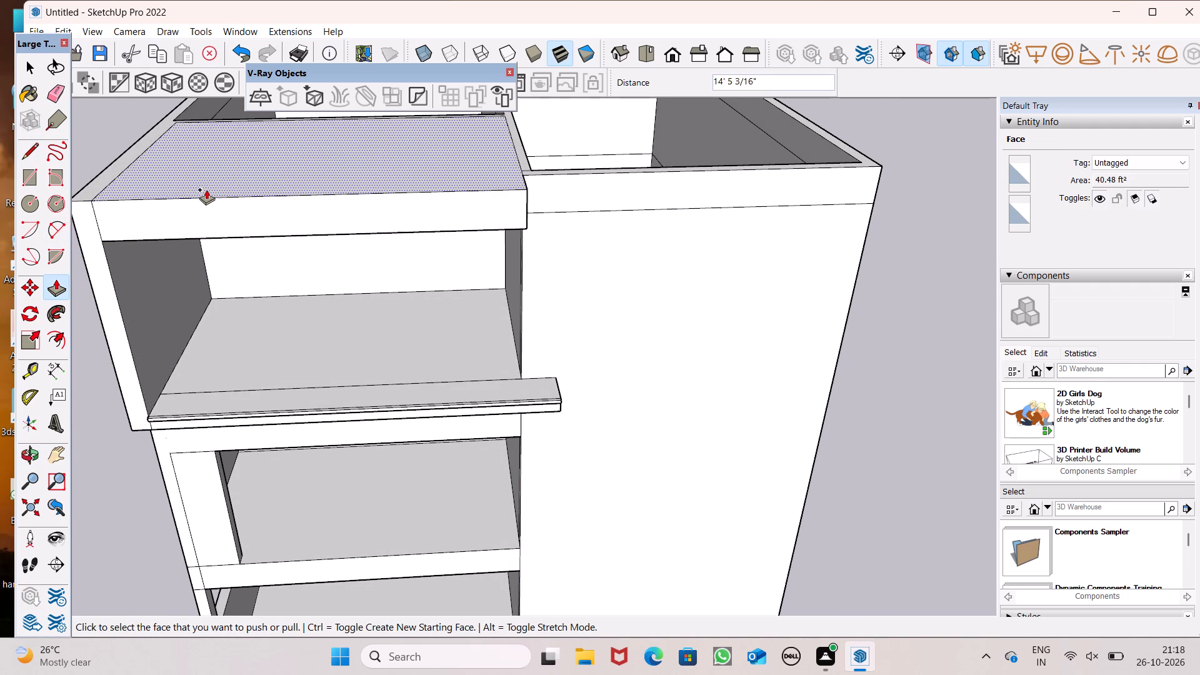
# Pull the right-hand block's top front band out 2' 2 11/16", flush with the recess roof's front face.
pyautogui.scroll(-3, 211, 189)
pyautogui.moveTo(283, 210); pyautogui.dragTo(294, 165, button='middle')
pyautogui.moveTo(345, 248); pyautogui.dragTo(226, 200, button='middle')
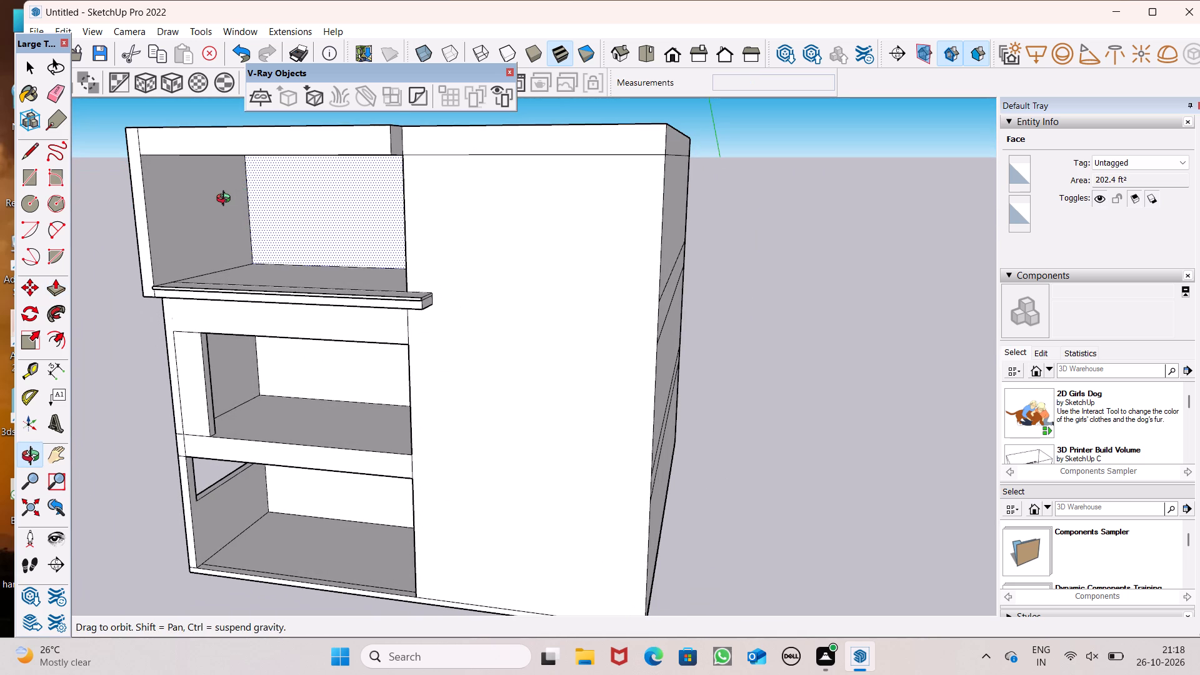
pyautogui.moveTo(226, 200); pyautogui.dragTo(226, 202, button='middle')
pyautogui.scroll(-2, 361, 174)
pyautogui.moveTo(450, 199); pyautogui.dragTo(500, 271, button='middle')
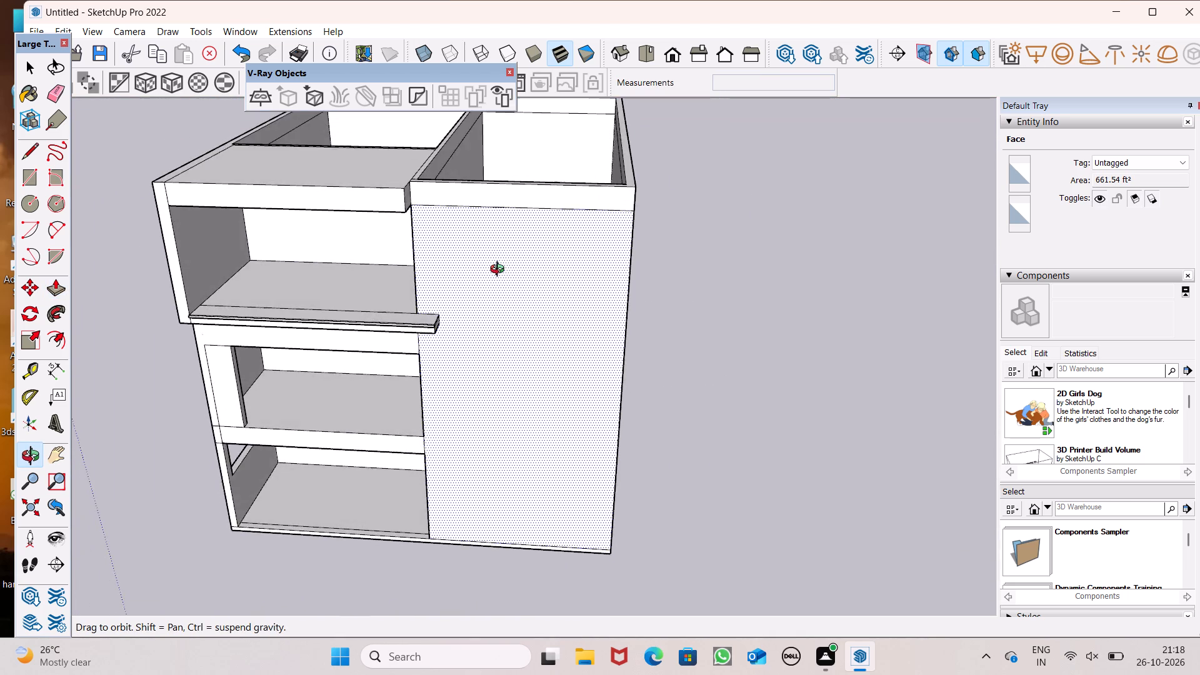
pyautogui.moveTo(500, 271); pyautogui.dragTo(506, 249, button='middle')
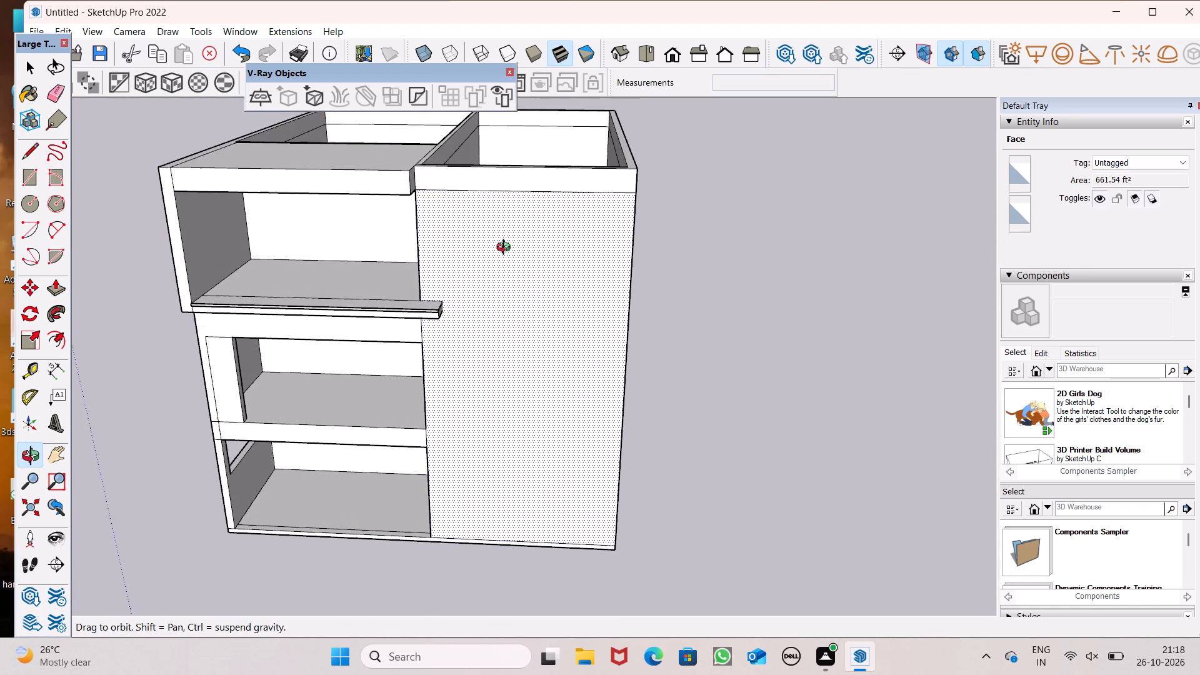
pyautogui.moveTo(506, 249); pyautogui.dragTo(508, 248, button='middle')
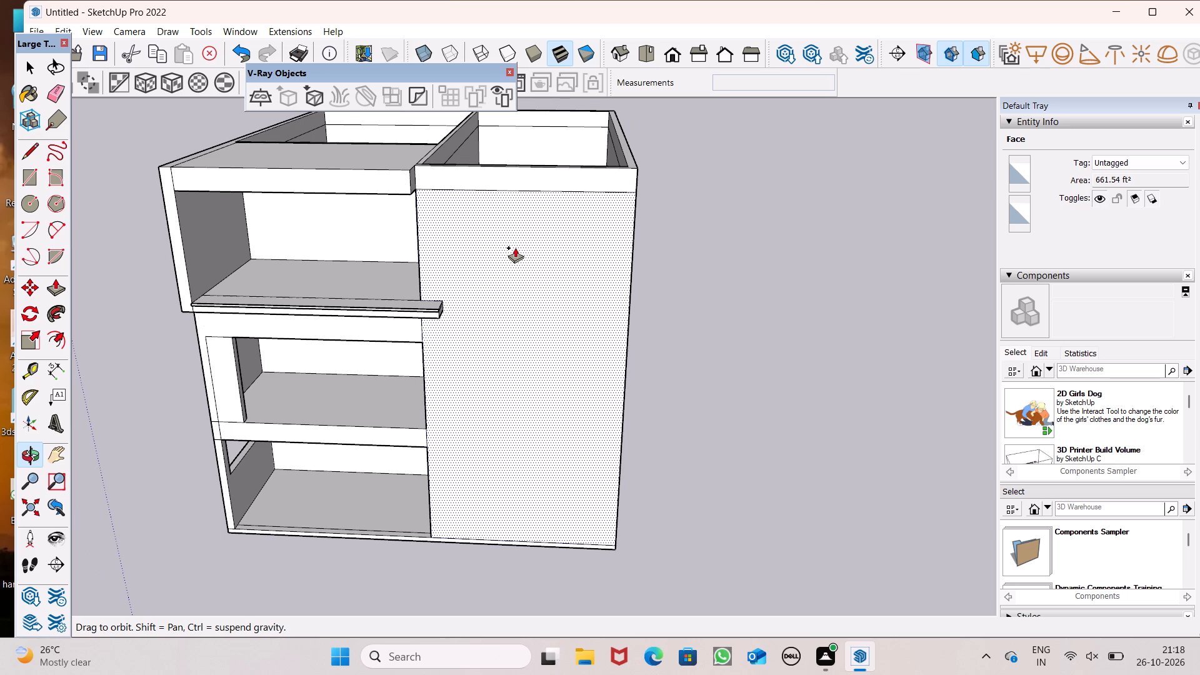
pyautogui.scroll(1, 524, 202)
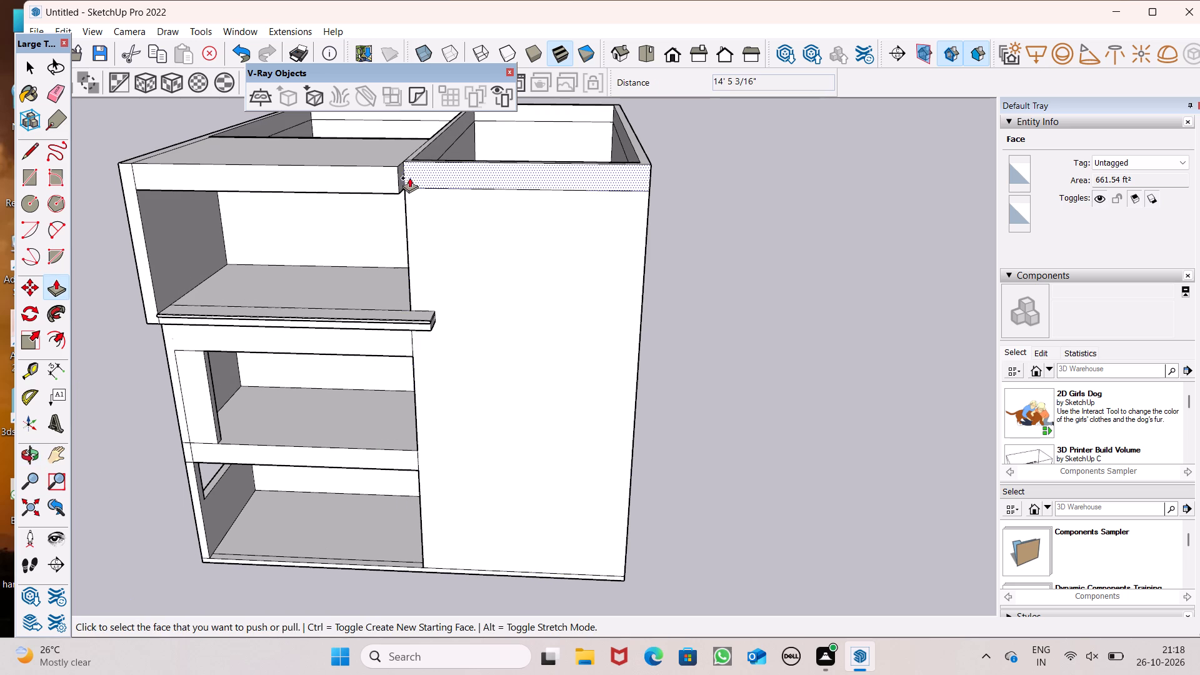
pyautogui.scroll(5, 390, 172)
pyautogui.moveTo(421, 169); pyautogui.dragTo(401, 174)
pyautogui.scroll(-2, 373, 157)
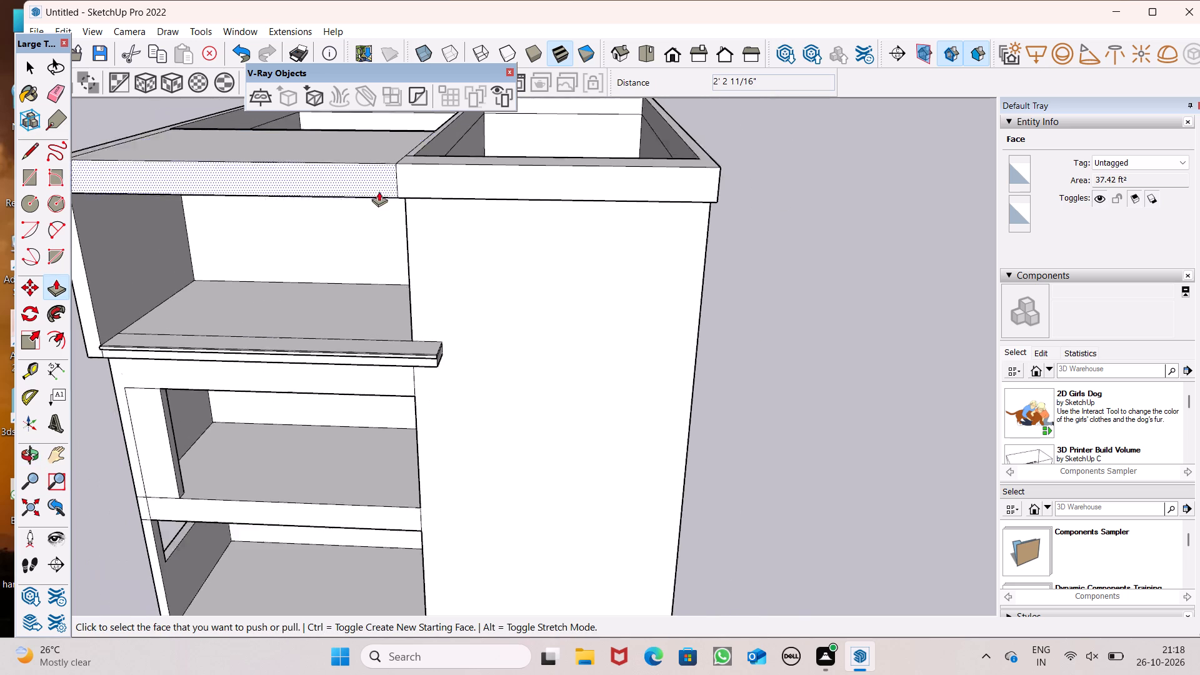
# Erase the vertical seam line between the recess roof's front and the right-hand block's top band.
pyautogui.scroll(-3, 379, 191)
pyautogui.moveTo(391, 202); pyautogui.dragTo(399, 138, button='middle')
pyautogui.press('space')
pyautogui.scroll(5, 392, 111)
pyautogui.scroll(-2, 393, 203)
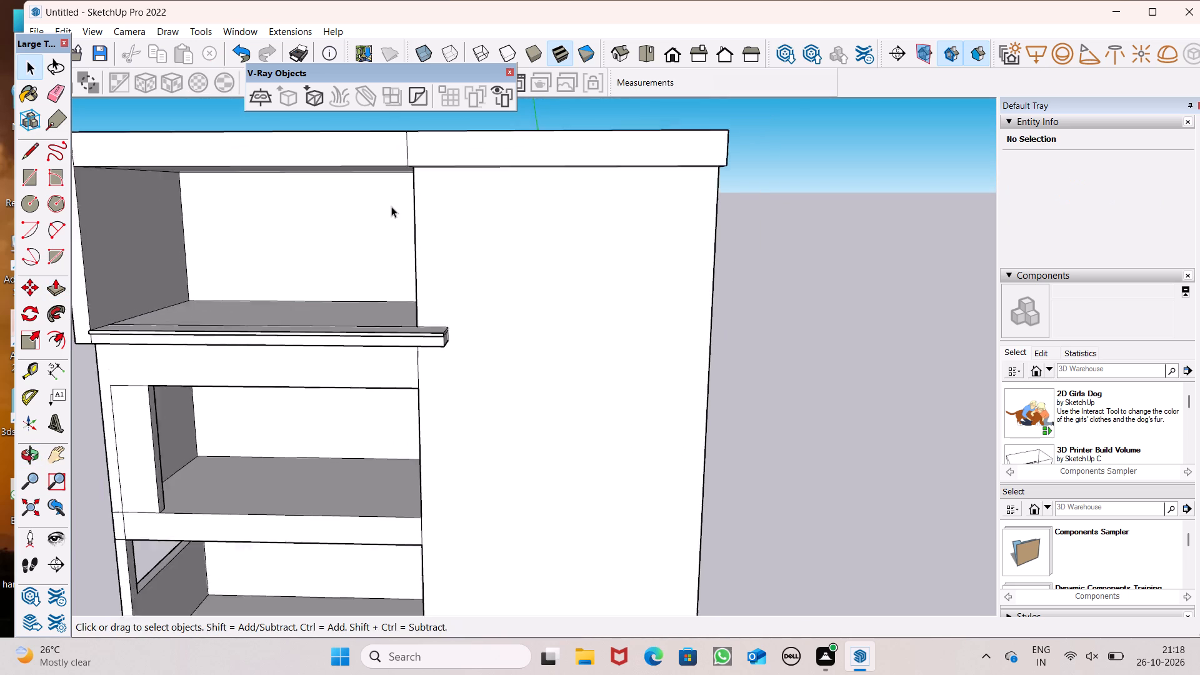
pyautogui.scroll(-4, 391, 206)
pyautogui.scroll(5, 392, 144)
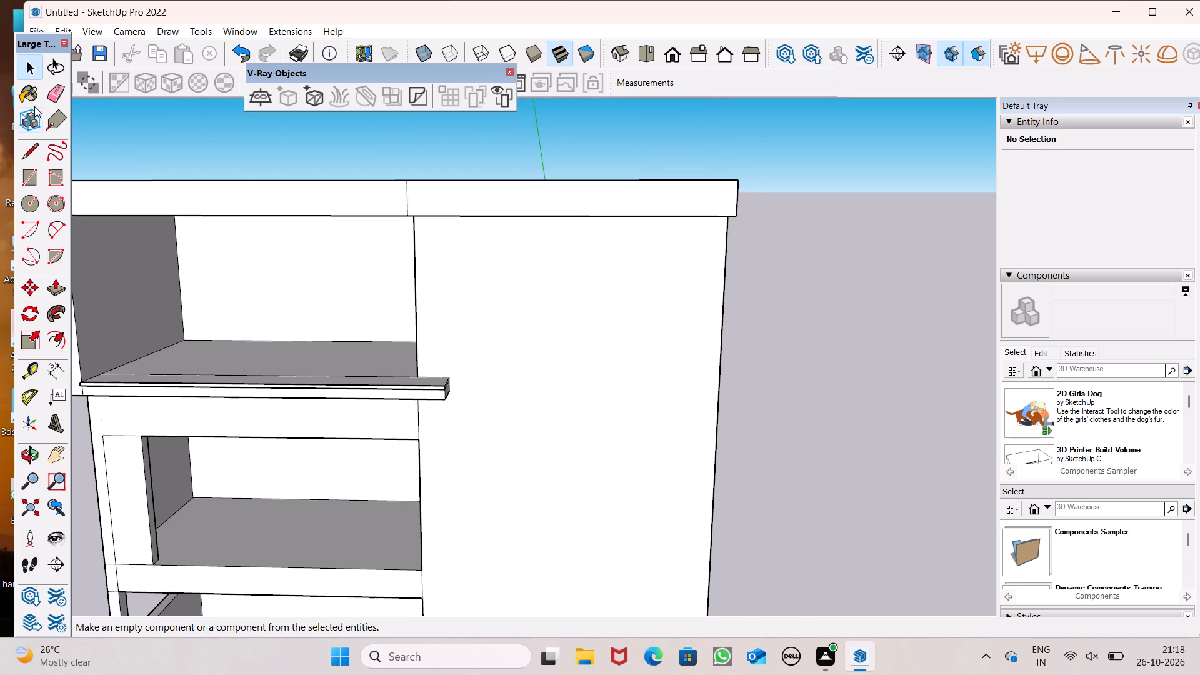
pyautogui.click(50, 94)
pyautogui.scroll(1, 360, 212)
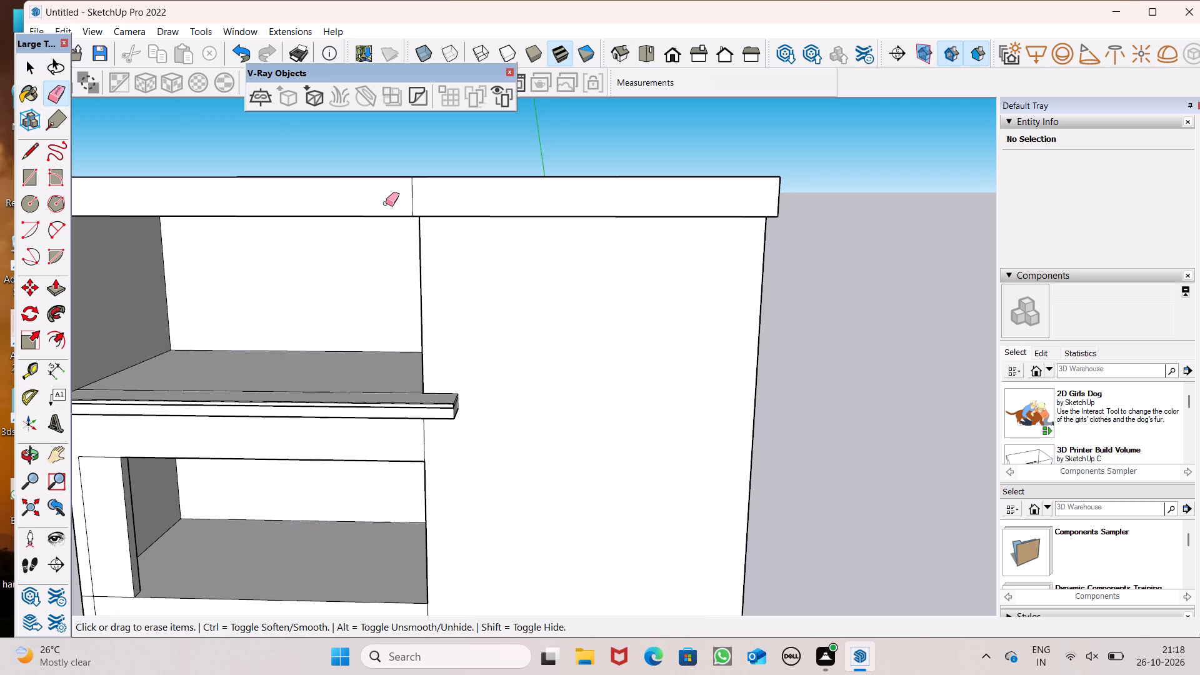
pyautogui.moveTo(398, 194); pyautogui.dragTo(417, 194)
pyautogui.press('space')
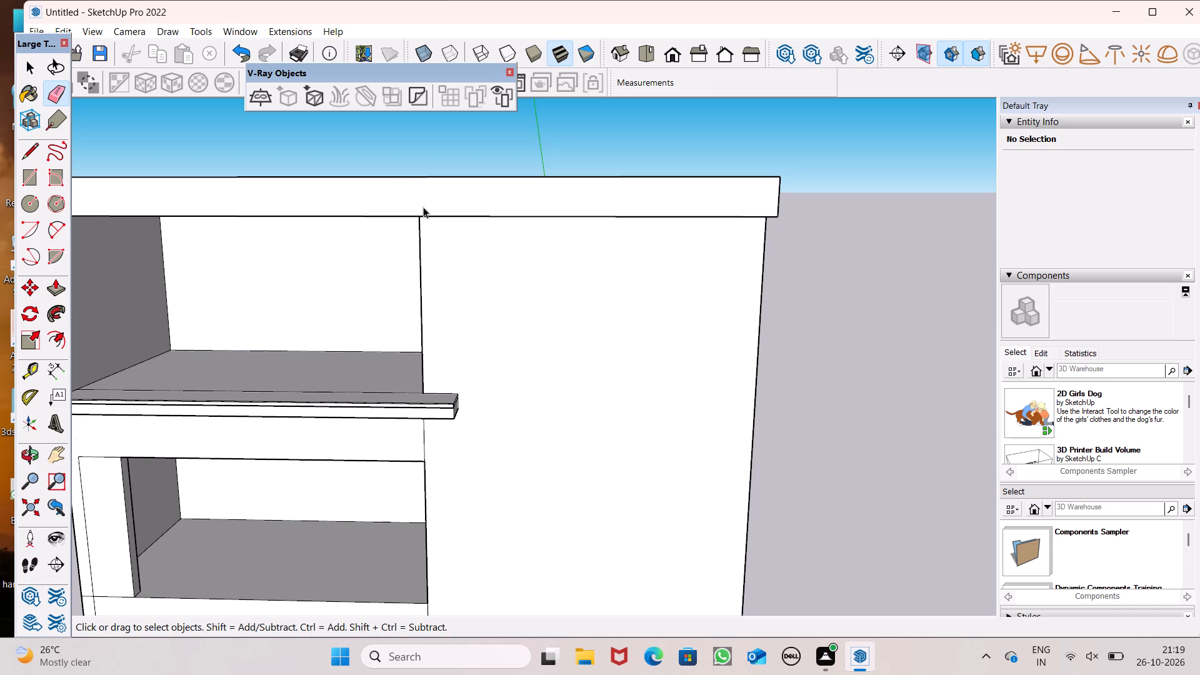
# Examine the house front and the underside of the continuous projecting top band.
pyautogui.scroll(-5, 423, 207)
pyautogui.moveTo(578, 287); pyautogui.dragTo(672, 136, button='middle')
pyautogui.scroll(-3, 677, 177)
pyautogui.moveTo(676, 196); pyautogui.dragTo(663, 231, button='middle')
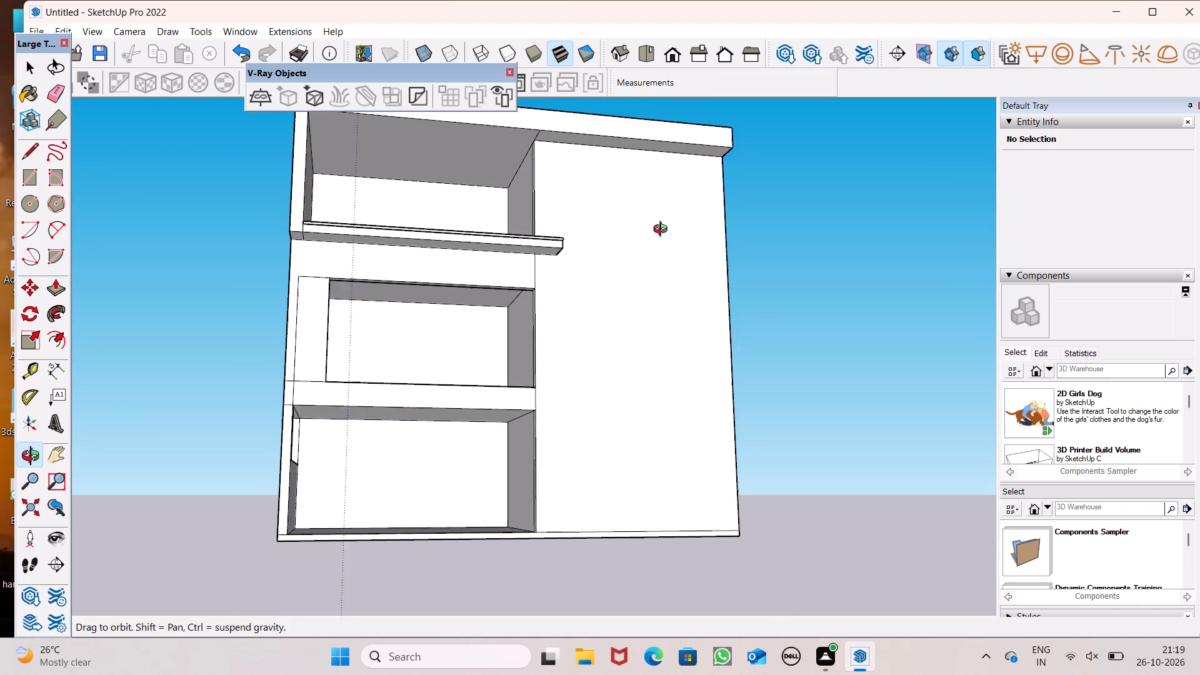
pyautogui.moveTo(663, 231); pyautogui.dragTo(662, 231, button='middle')
pyautogui.moveTo(692, 222); pyautogui.dragTo(608, 274, button='middle')
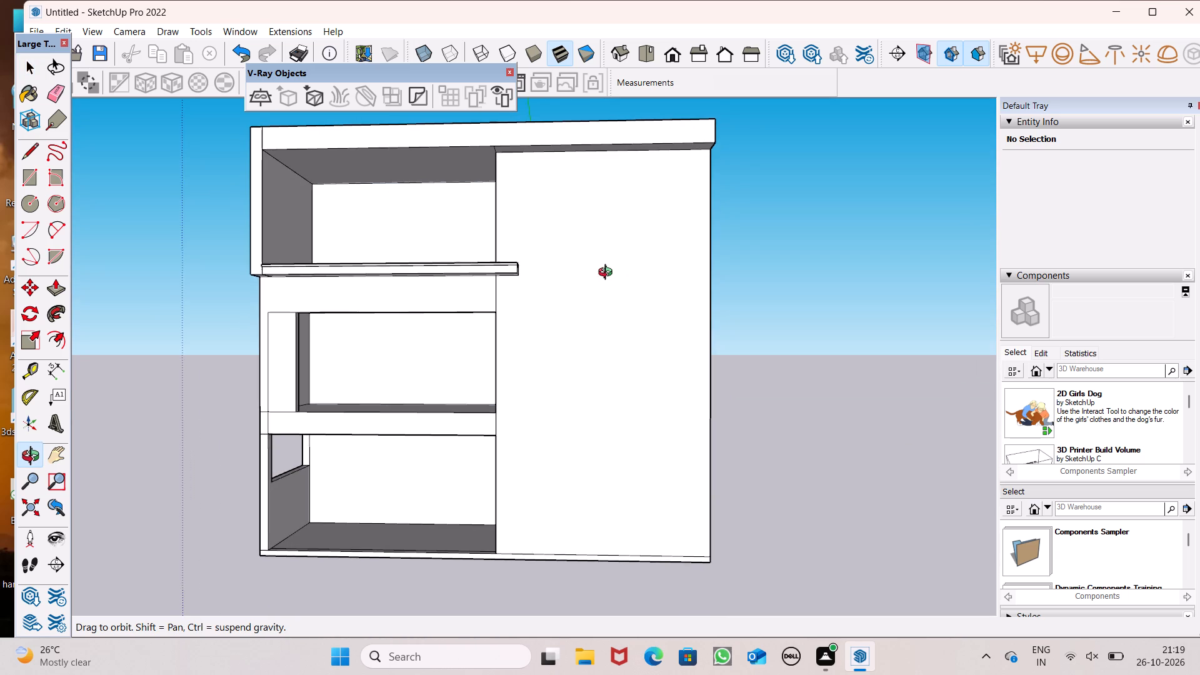
pyautogui.moveTo(608, 274); pyautogui.dragTo(621, 255, button='middle')
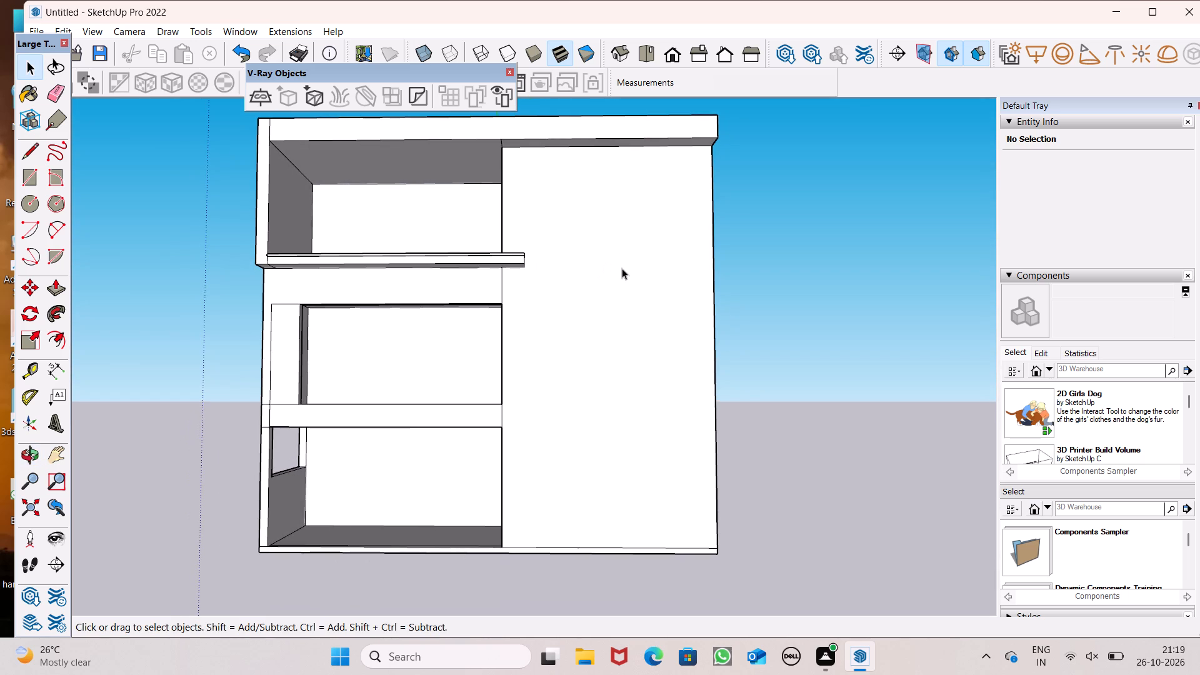
# Examine the house front and the top-tier recess, closing in on the projecting ledge along its floor.
pyautogui.scroll(-4, 620, 316)
pyautogui.scroll(1, 624, 329)
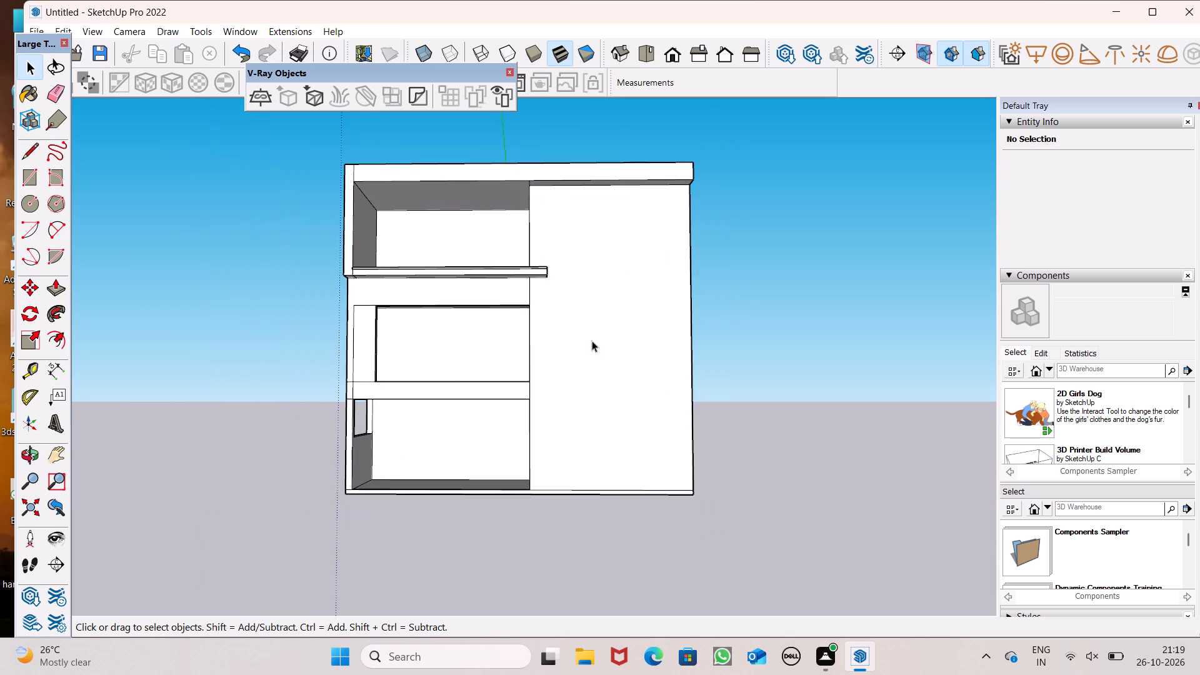
pyautogui.moveTo(582, 344); pyautogui.dragTo(578, 330, button='middle')
pyautogui.scroll(1, 581, 344)
pyautogui.moveTo(572, 319); pyautogui.dragTo(576, 359, button='middle')
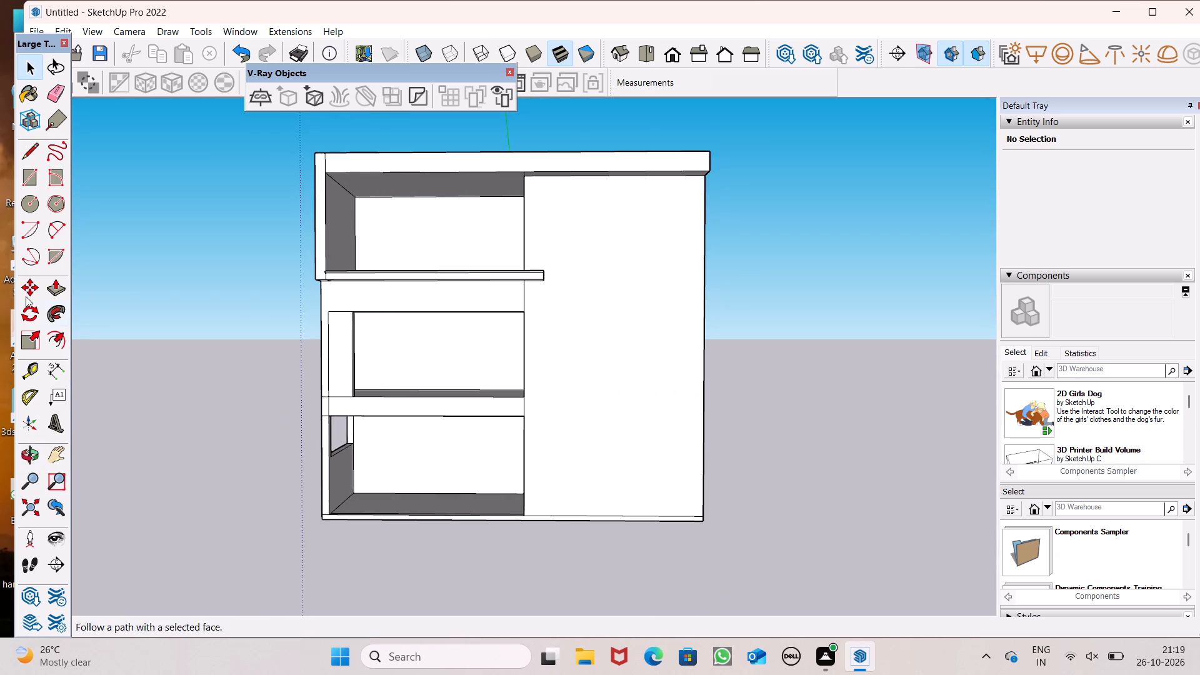
pyautogui.click(36, 148)
pyautogui.scroll(1, 299, 211)
pyautogui.moveTo(297, 214); pyautogui.dragTo(306, 261, button='middle')
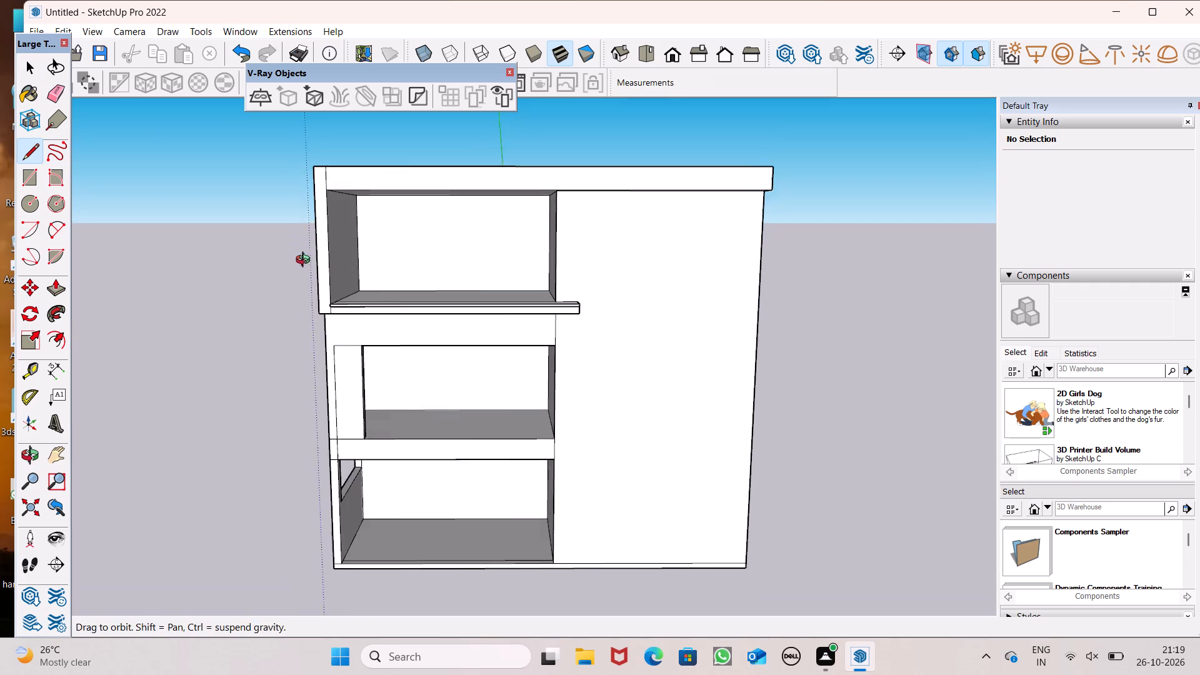
pyautogui.moveTo(306, 261); pyautogui.dragTo(309, 262, button='middle')
pyautogui.scroll(1, 396, 236)
pyautogui.scroll(-2, 419, 268)
pyautogui.moveTo(406, 298); pyautogui.dragTo(321, 447, button='middle')
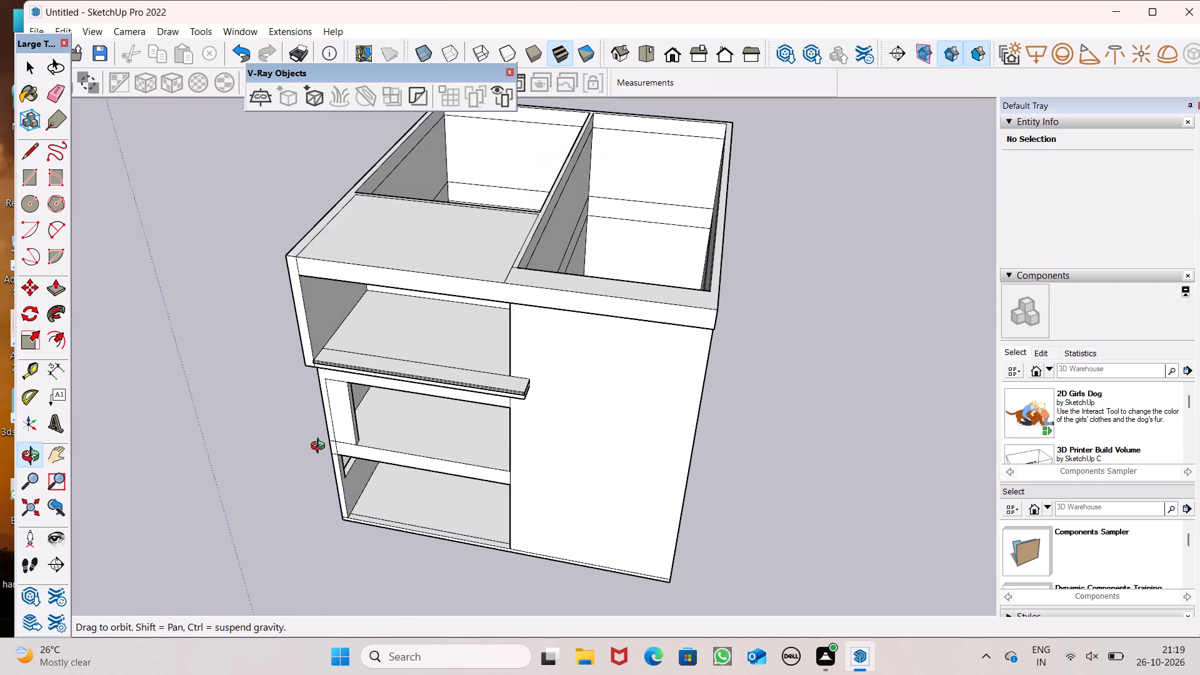
pyautogui.moveTo(321, 447); pyautogui.dragTo(364, 426, button='middle')
pyautogui.scroll(2, 276, 357)
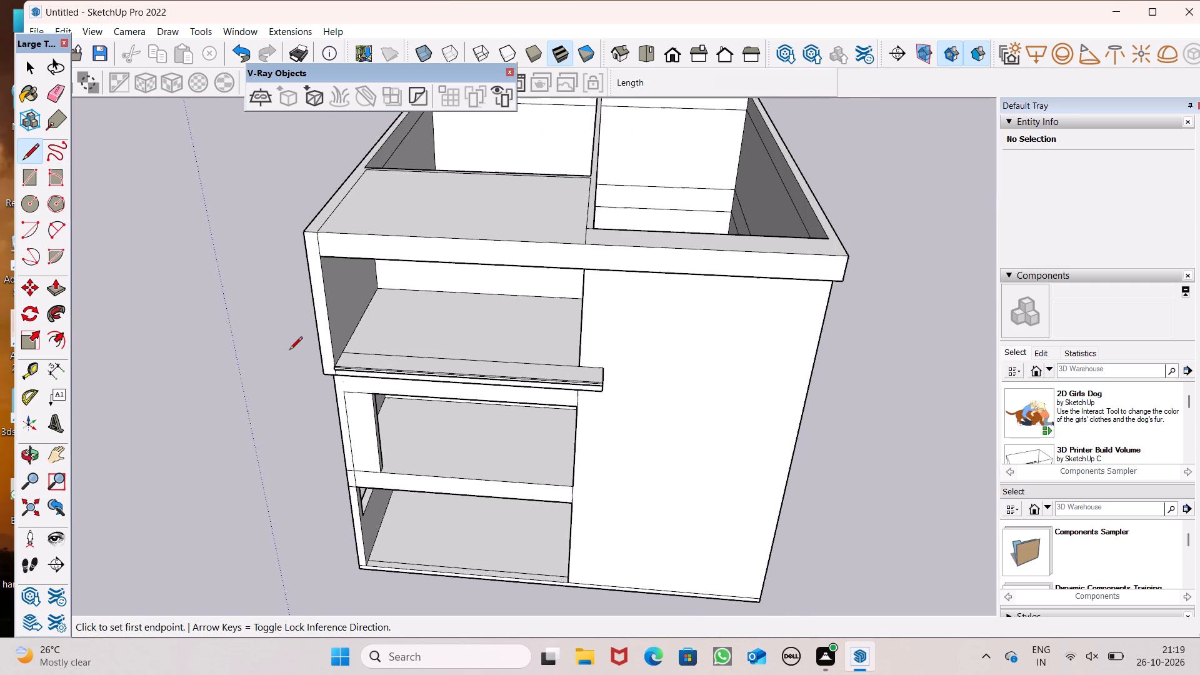
pyautogui.scroll(1, 289, 351)
pyautogui.middleClick(352, 356)
pyautogui.scroll(4, 351, 356)
pyautogui.moveTo(366, 354); pyautogui.dragTo(386, 405, button='middle')
pyautogui.scroll(1, 388, 391)
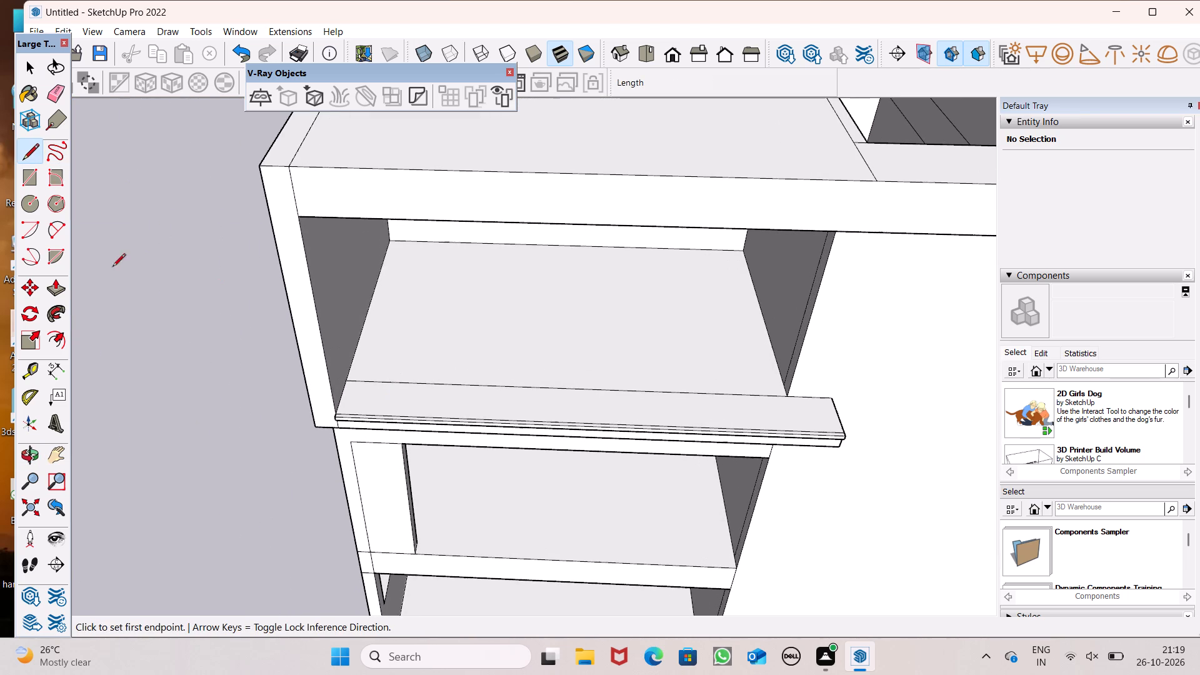
# Draw a square about 5 15/16" per side on the top-tier ledge, at its left end against the recess floor line.
pyautogui.click(31, 175)
pyautogui.scroll(-1, 324, 321)
pyautogui.moveTo(329, 317); pyautogui.dragTo(341, 373, button='middle')
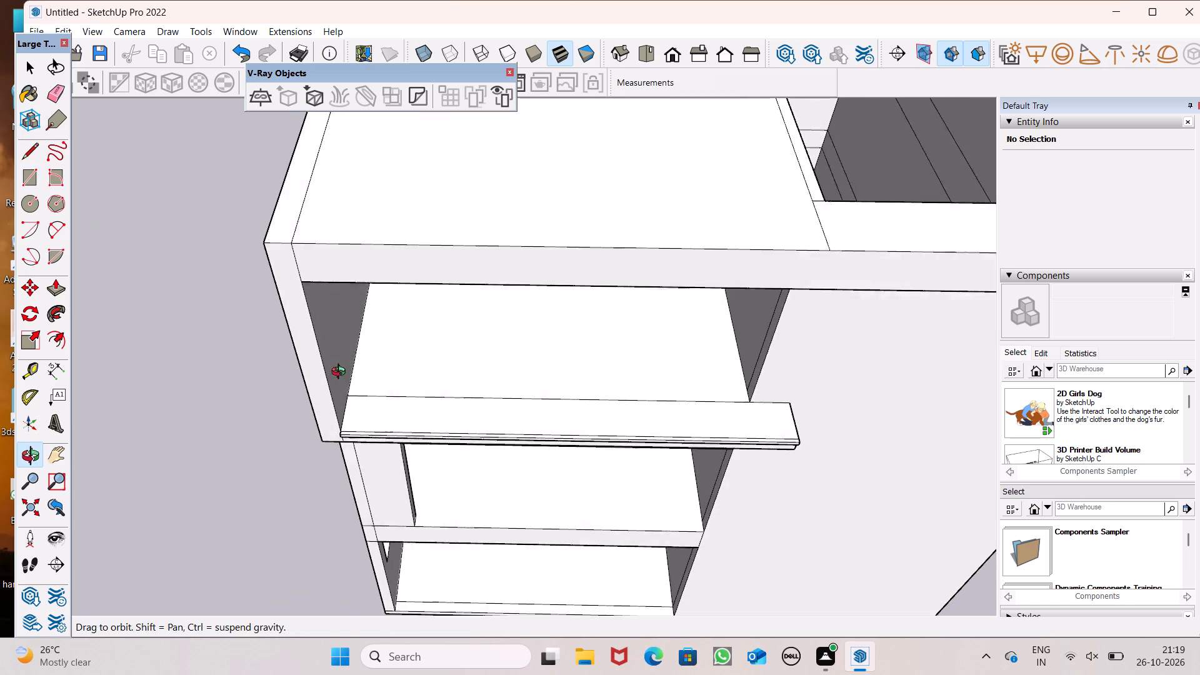
pyautogui.moveTo(341, 373); pyautogui.dragTo(341, 374, button='middle')
pyautogui.scroll(11, 348, 387)
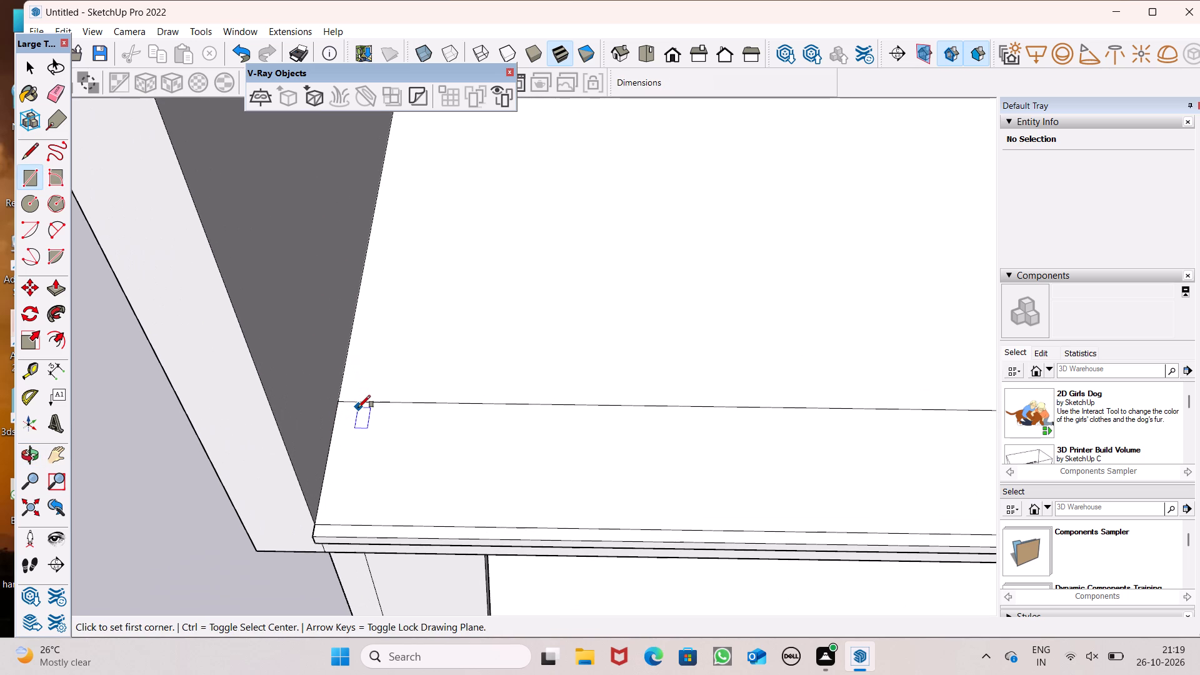
pyautogui.scroll(1, 358, 407)
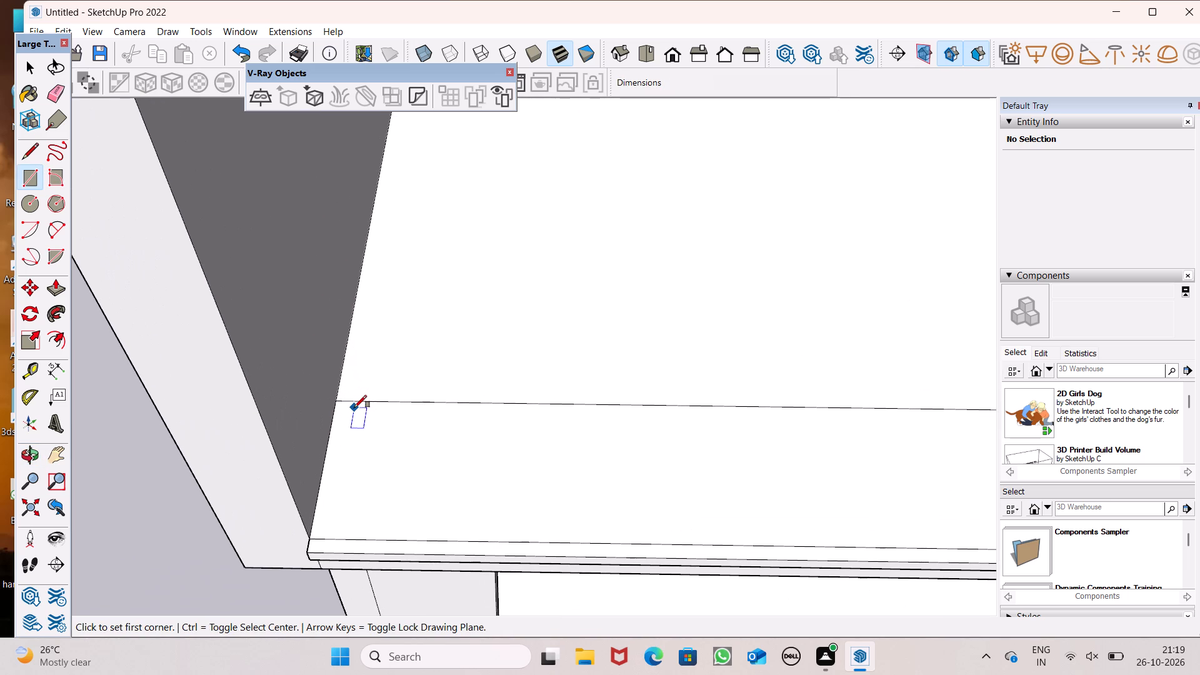
pyautogui.click(351, 402)
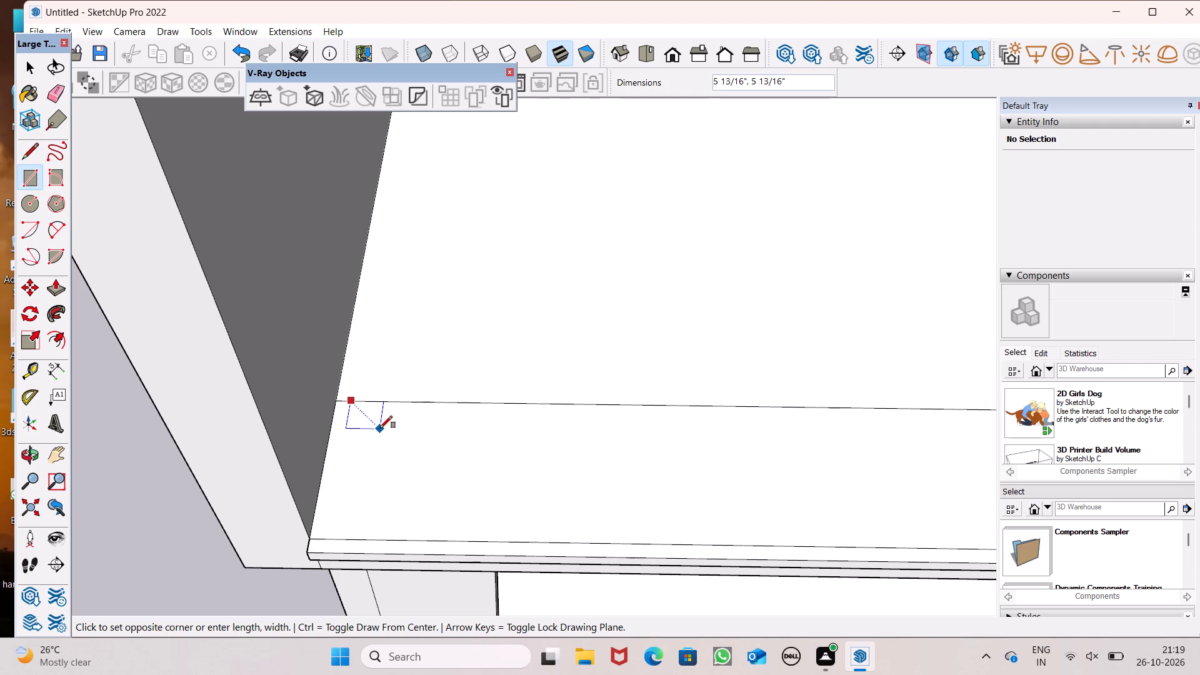
pyautogui.click(381, 429)
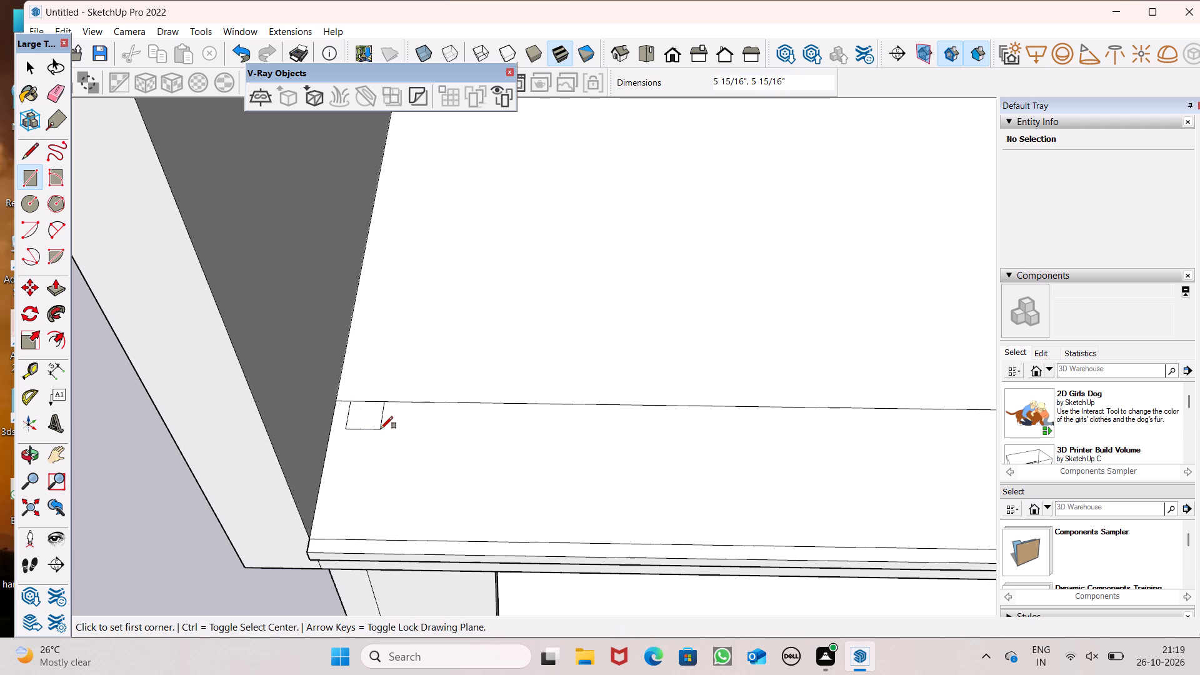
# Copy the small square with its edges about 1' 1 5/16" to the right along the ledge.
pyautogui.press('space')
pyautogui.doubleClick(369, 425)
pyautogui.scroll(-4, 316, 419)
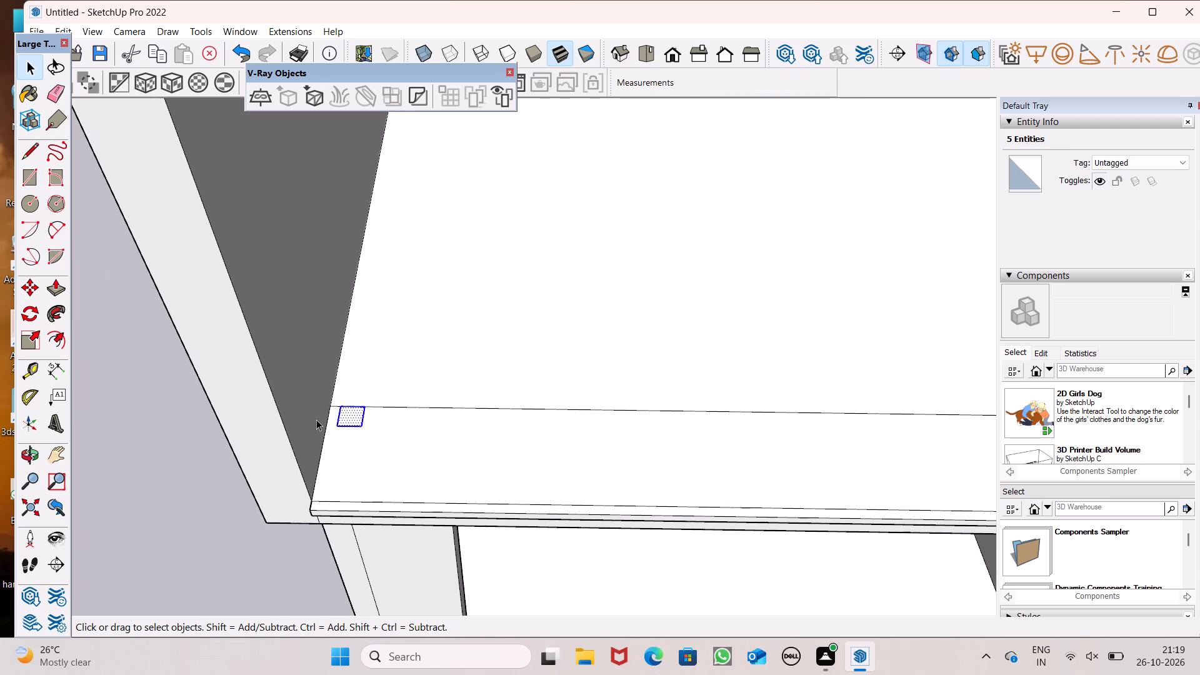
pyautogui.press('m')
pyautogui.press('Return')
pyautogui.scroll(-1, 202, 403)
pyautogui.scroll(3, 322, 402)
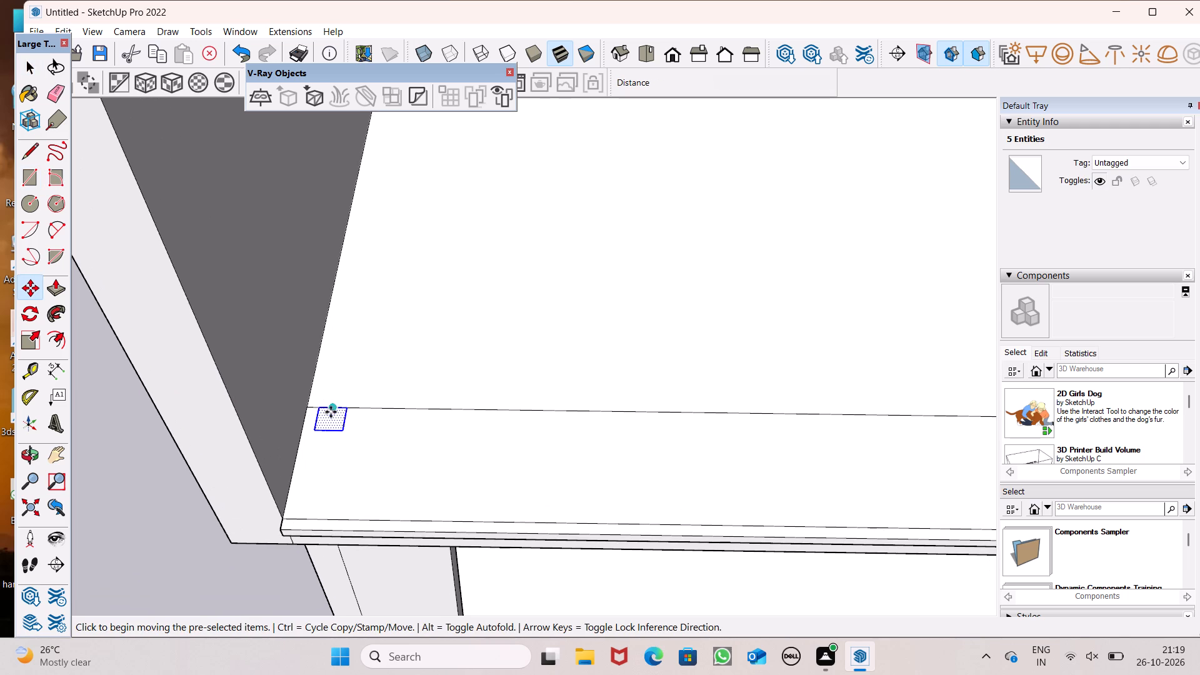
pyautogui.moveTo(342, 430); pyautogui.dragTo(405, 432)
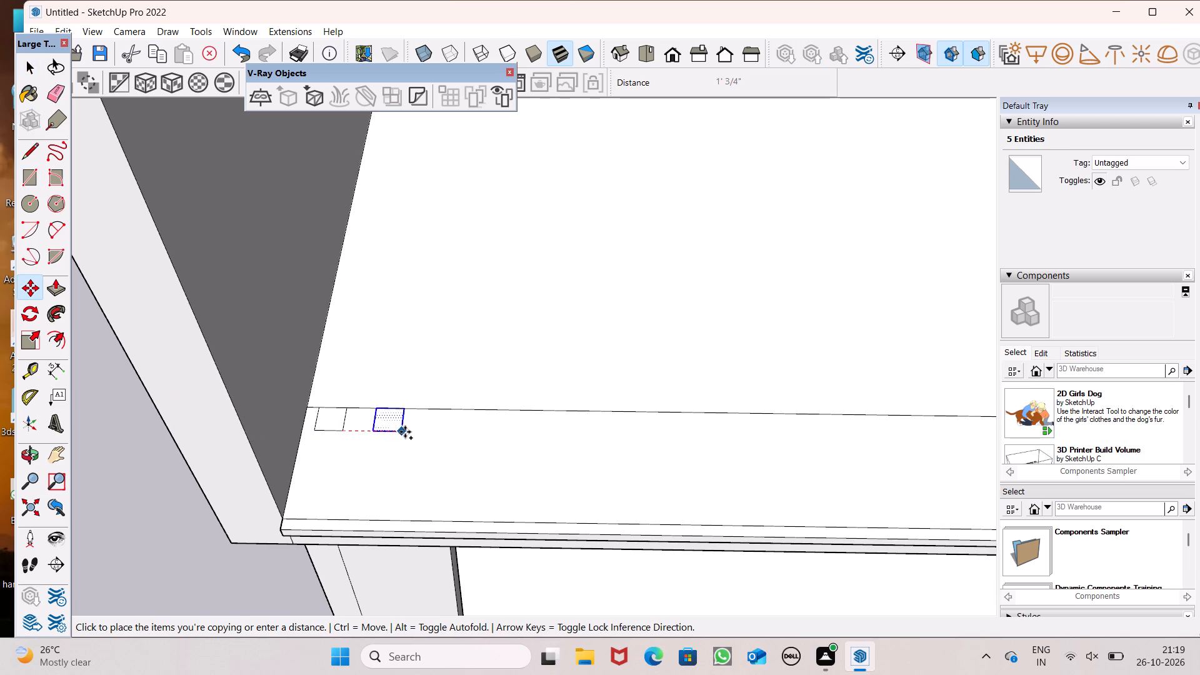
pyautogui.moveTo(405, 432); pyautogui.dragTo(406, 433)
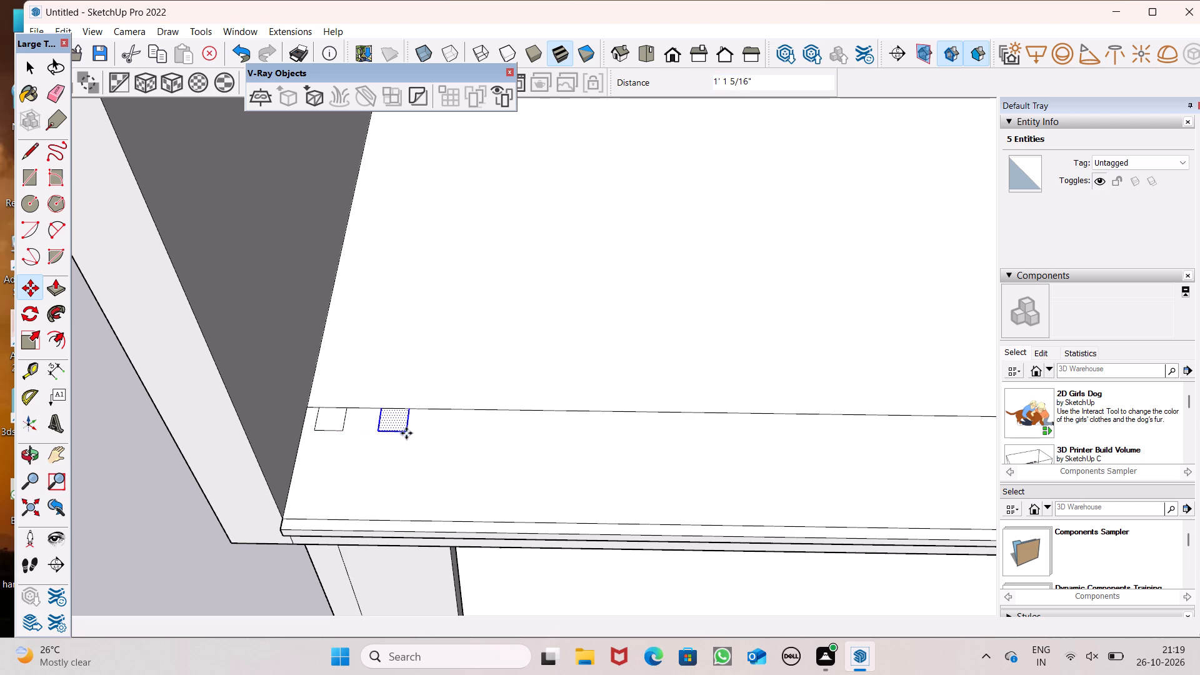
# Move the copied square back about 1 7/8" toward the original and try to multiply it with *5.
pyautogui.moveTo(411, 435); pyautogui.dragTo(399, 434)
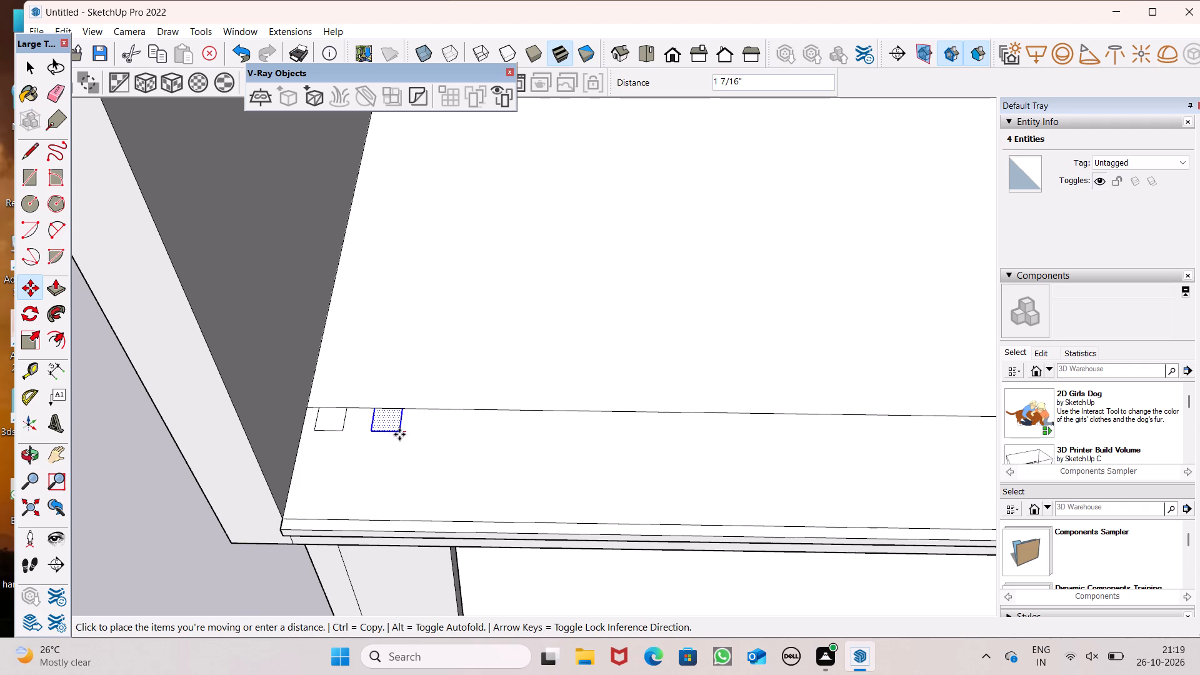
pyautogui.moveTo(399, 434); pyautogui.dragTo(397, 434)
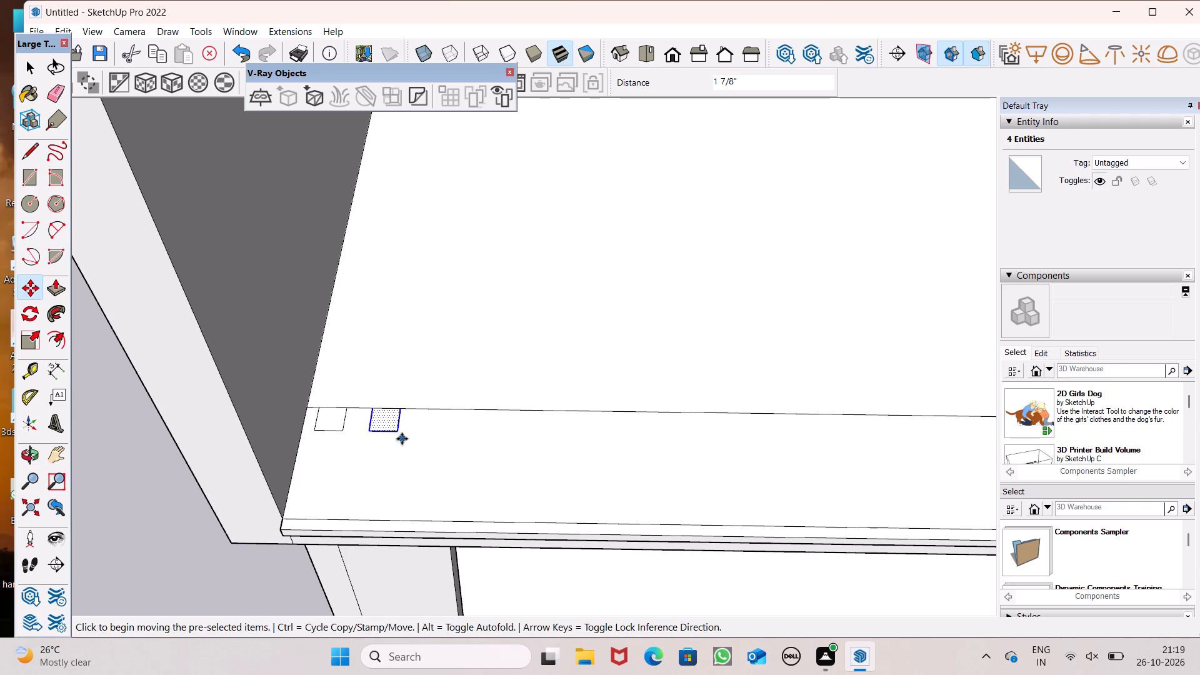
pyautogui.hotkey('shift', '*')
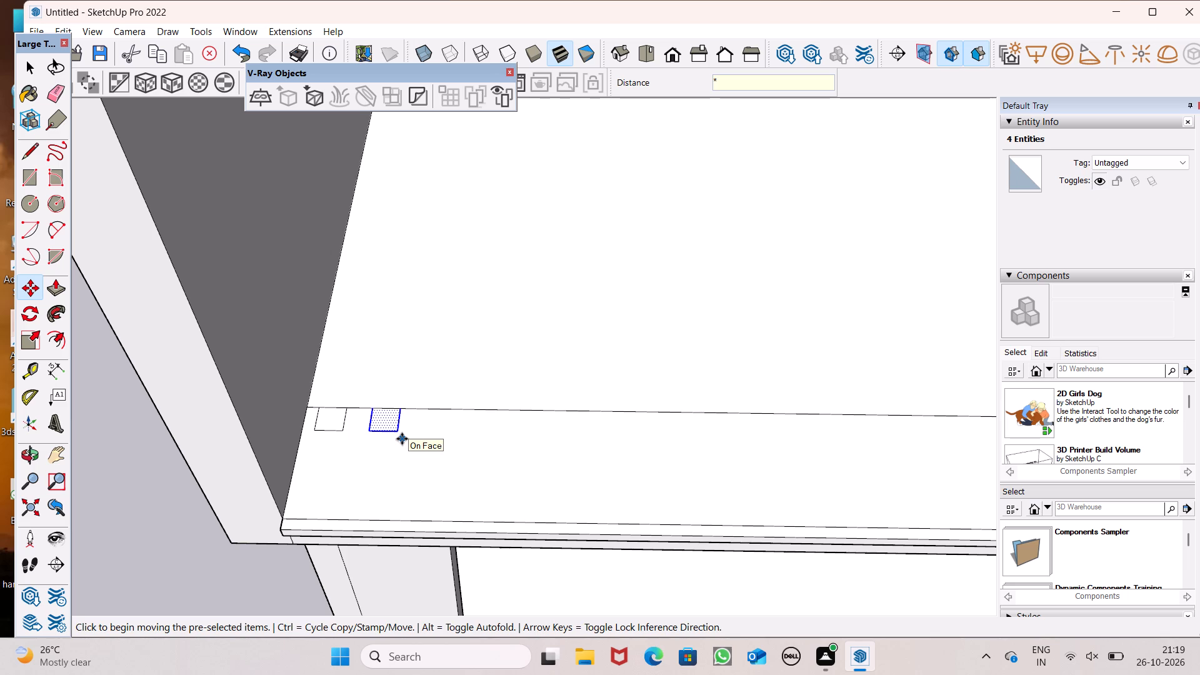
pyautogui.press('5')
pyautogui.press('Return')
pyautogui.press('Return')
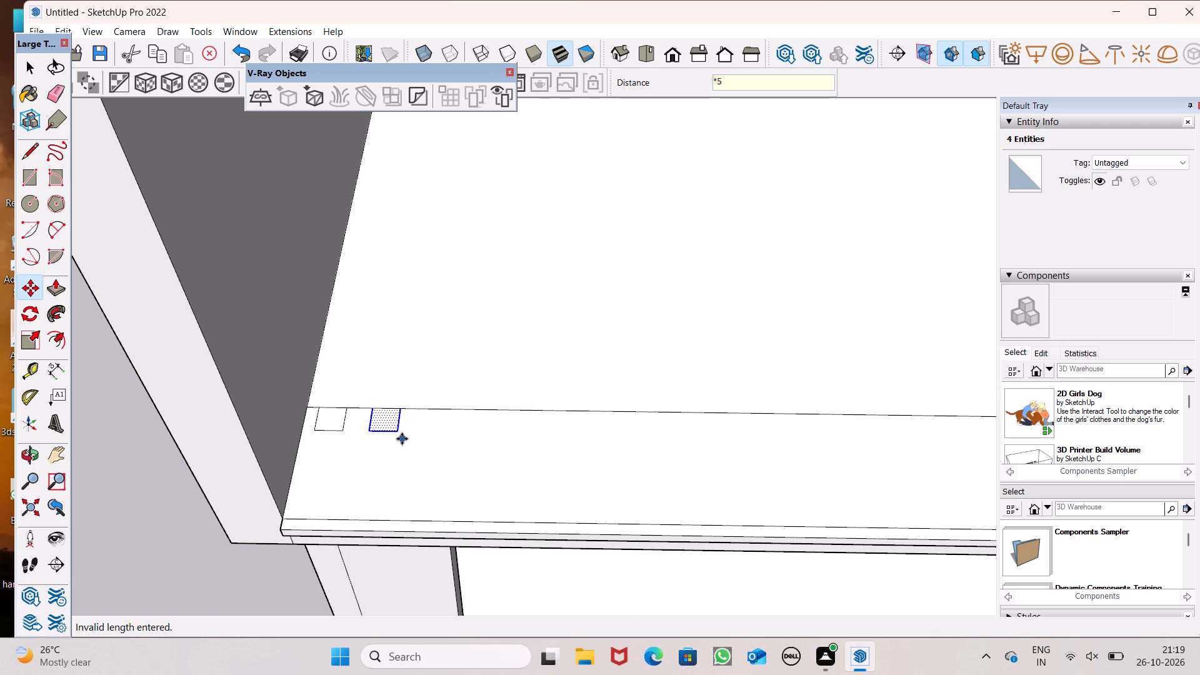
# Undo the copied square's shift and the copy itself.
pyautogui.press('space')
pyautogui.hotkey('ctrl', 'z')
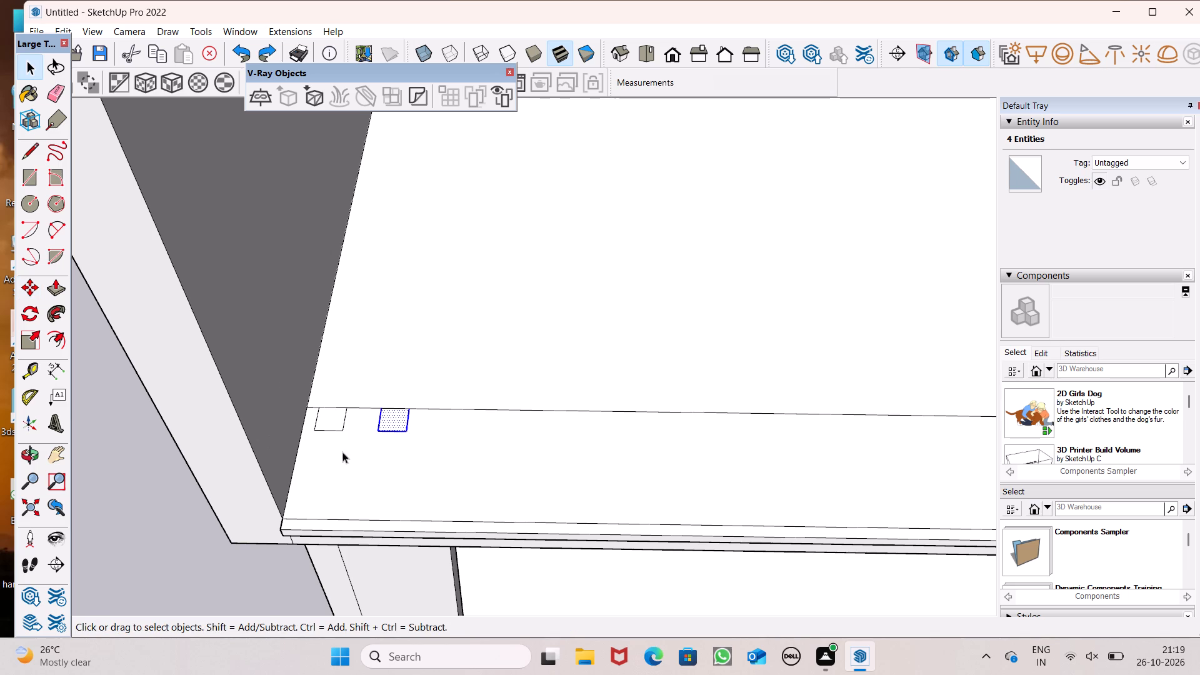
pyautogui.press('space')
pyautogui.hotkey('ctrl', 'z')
# Copy the small square a short distance to the right along the ledge line and array it with *5.
pyautogui.press('space')
pyautogui.doubleClick(334, 426)
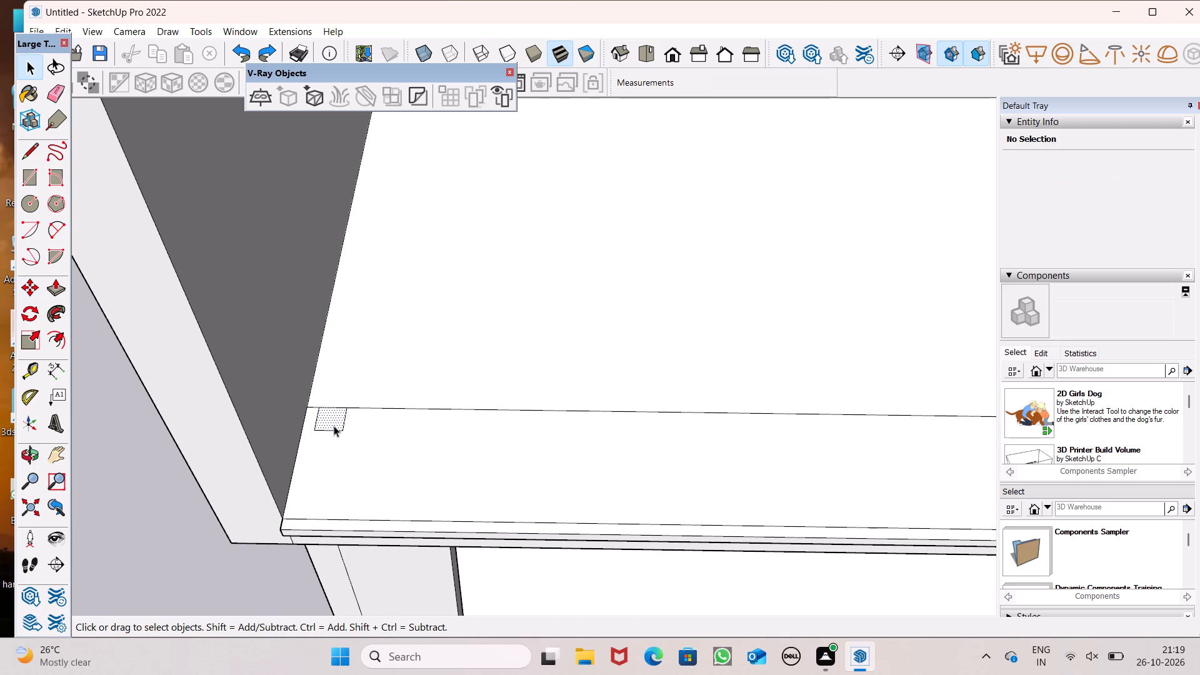
pyautogui.press('m')
pyautogui.press('Return')
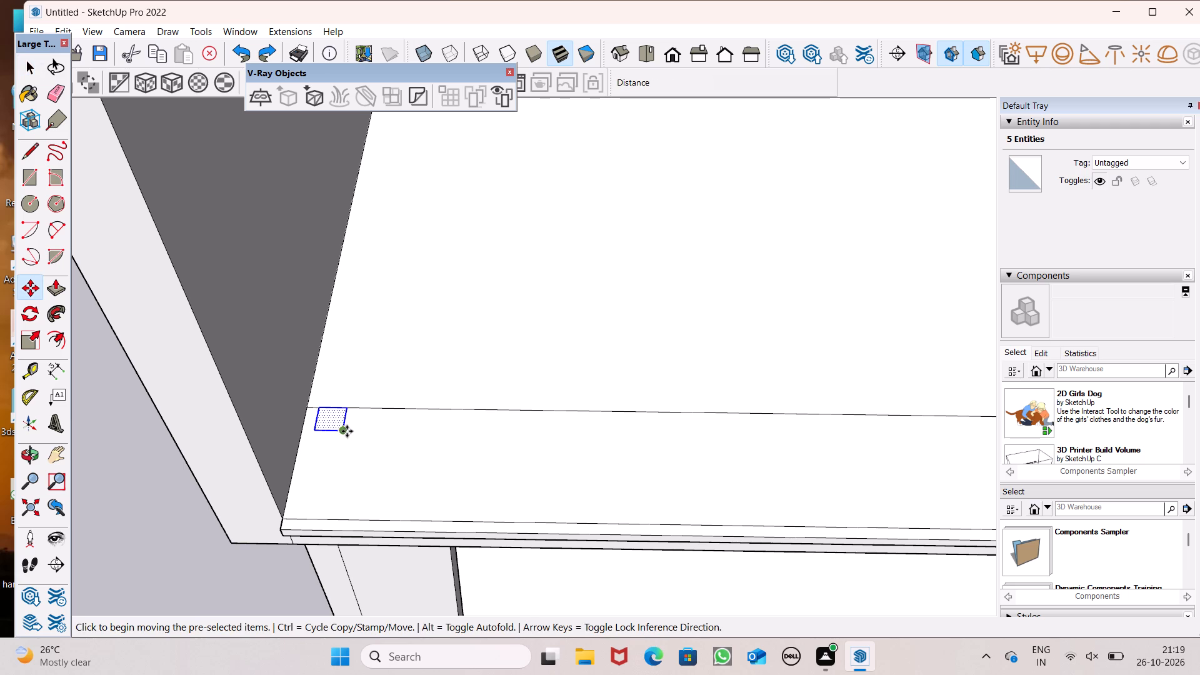
pyautogui.moveTo(347, 431); pyautogui.dragTo(398, 435)
pyautogui.hotkey('shift', '*')
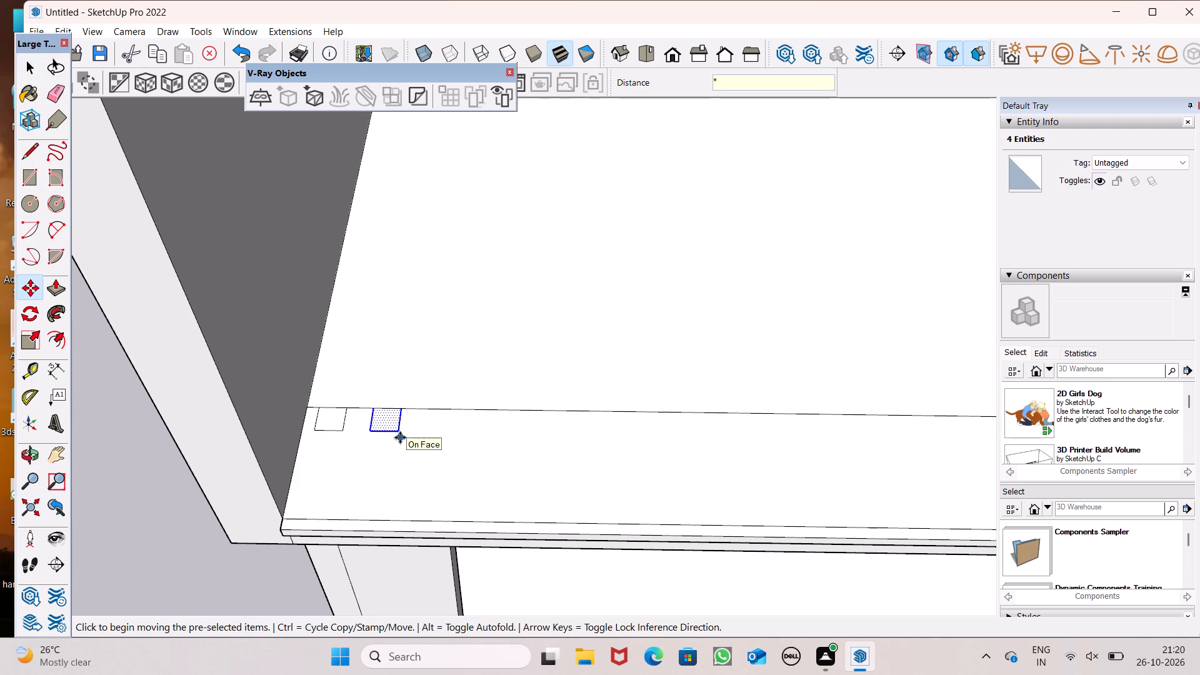
pyautogui.press('5')
pyautogui.press('Return')
pyautogui.press('space')
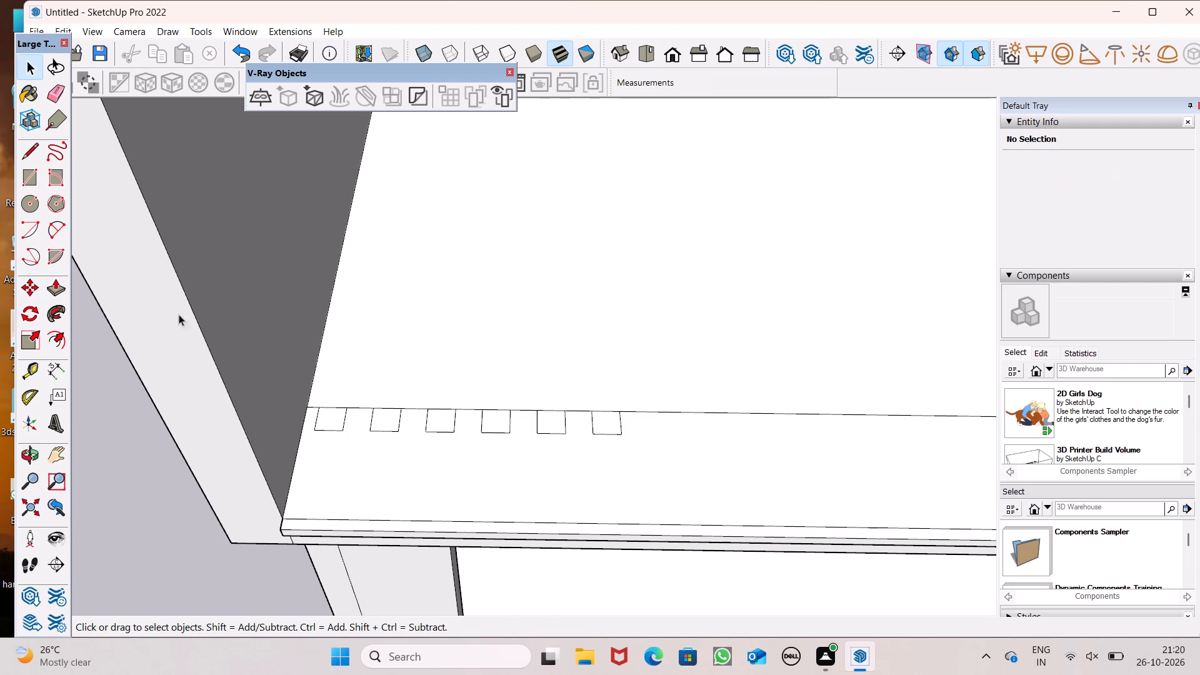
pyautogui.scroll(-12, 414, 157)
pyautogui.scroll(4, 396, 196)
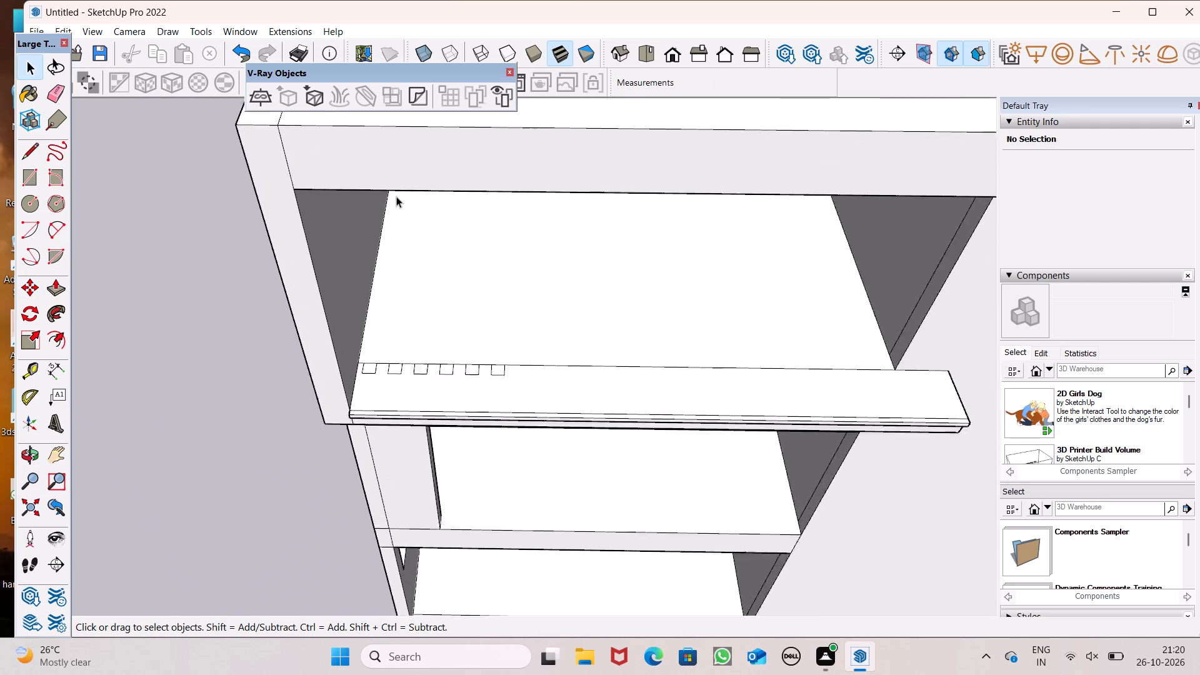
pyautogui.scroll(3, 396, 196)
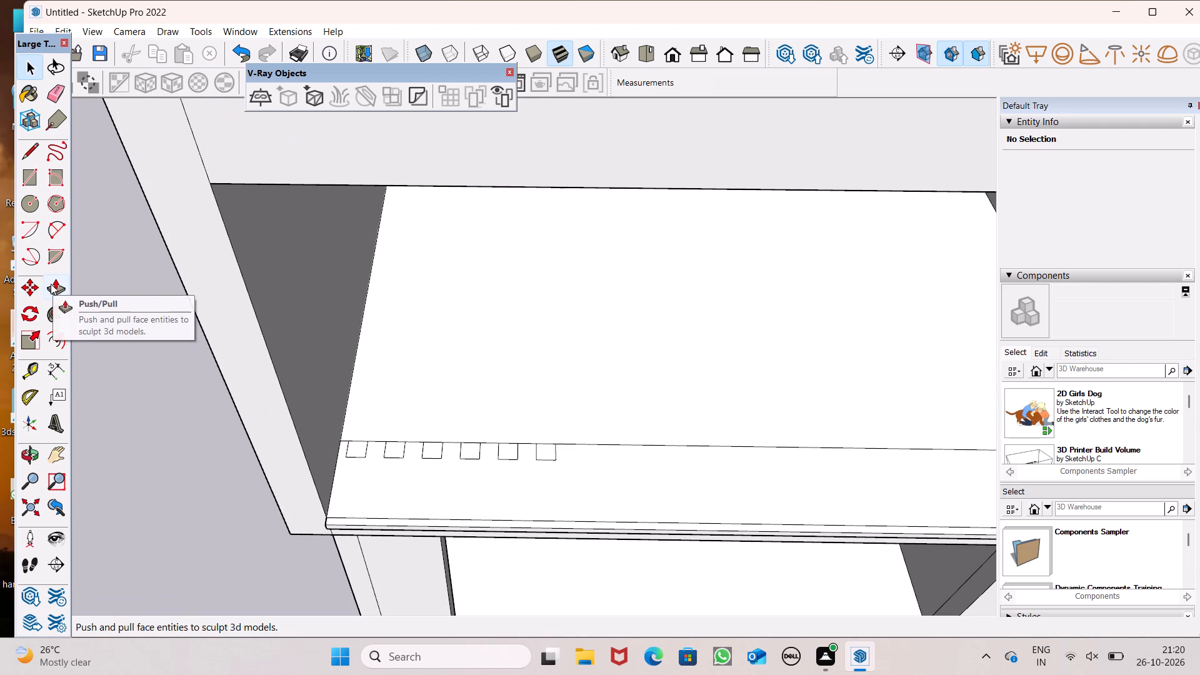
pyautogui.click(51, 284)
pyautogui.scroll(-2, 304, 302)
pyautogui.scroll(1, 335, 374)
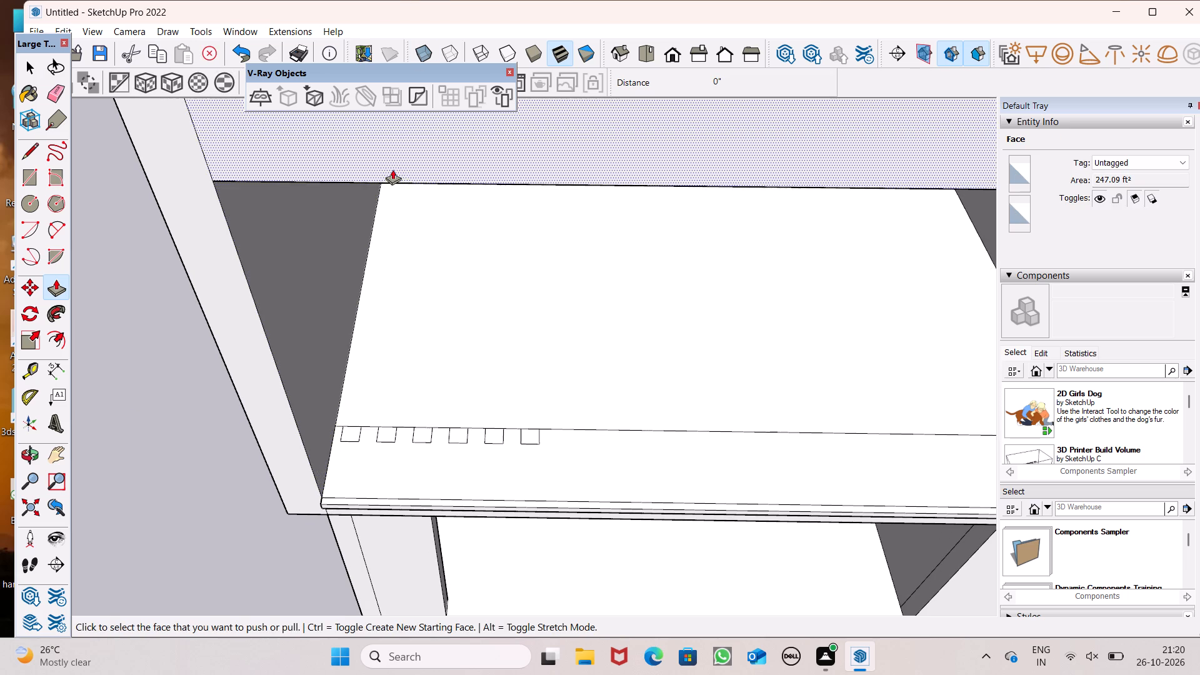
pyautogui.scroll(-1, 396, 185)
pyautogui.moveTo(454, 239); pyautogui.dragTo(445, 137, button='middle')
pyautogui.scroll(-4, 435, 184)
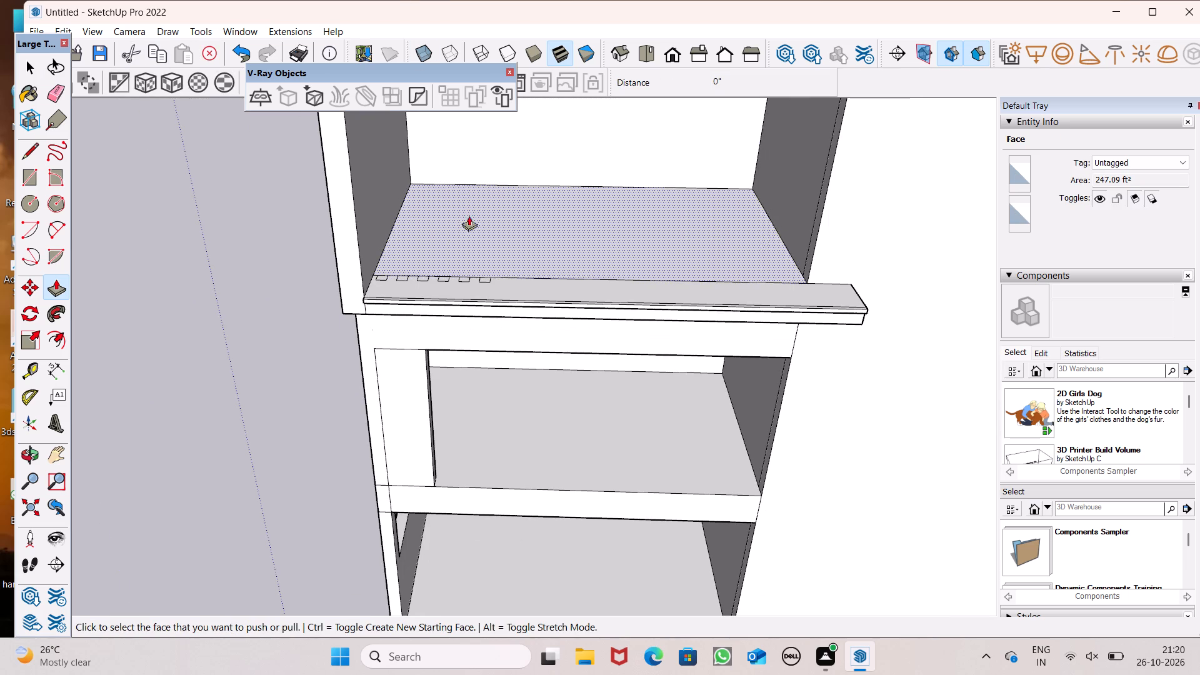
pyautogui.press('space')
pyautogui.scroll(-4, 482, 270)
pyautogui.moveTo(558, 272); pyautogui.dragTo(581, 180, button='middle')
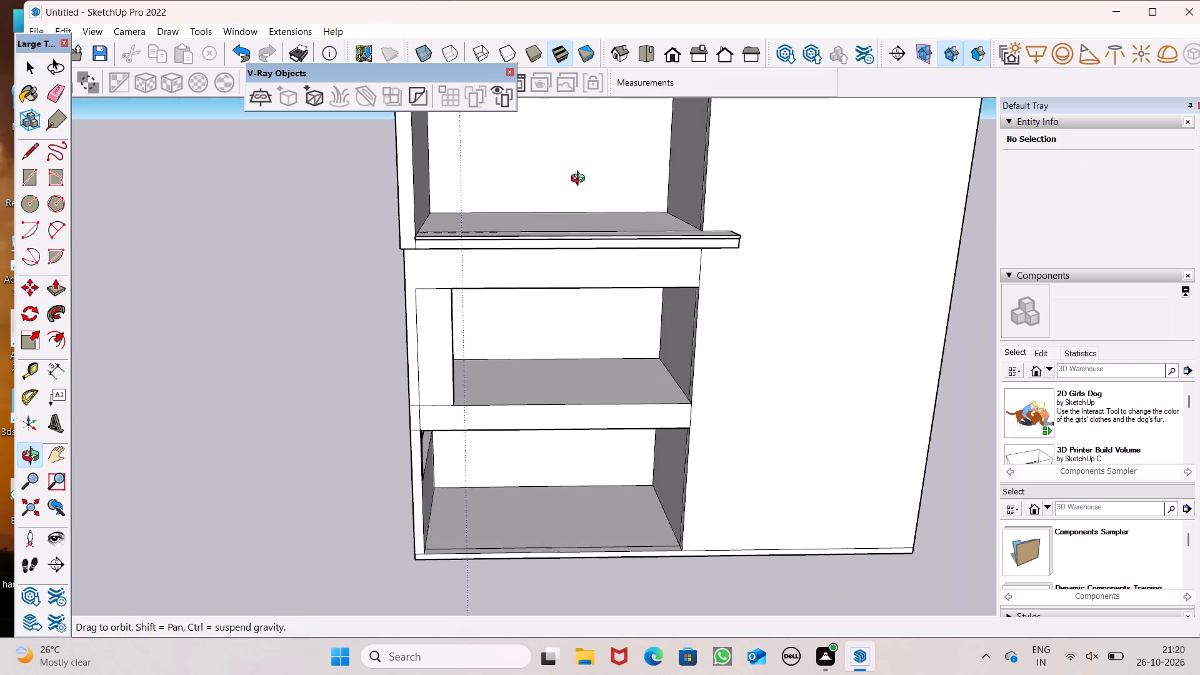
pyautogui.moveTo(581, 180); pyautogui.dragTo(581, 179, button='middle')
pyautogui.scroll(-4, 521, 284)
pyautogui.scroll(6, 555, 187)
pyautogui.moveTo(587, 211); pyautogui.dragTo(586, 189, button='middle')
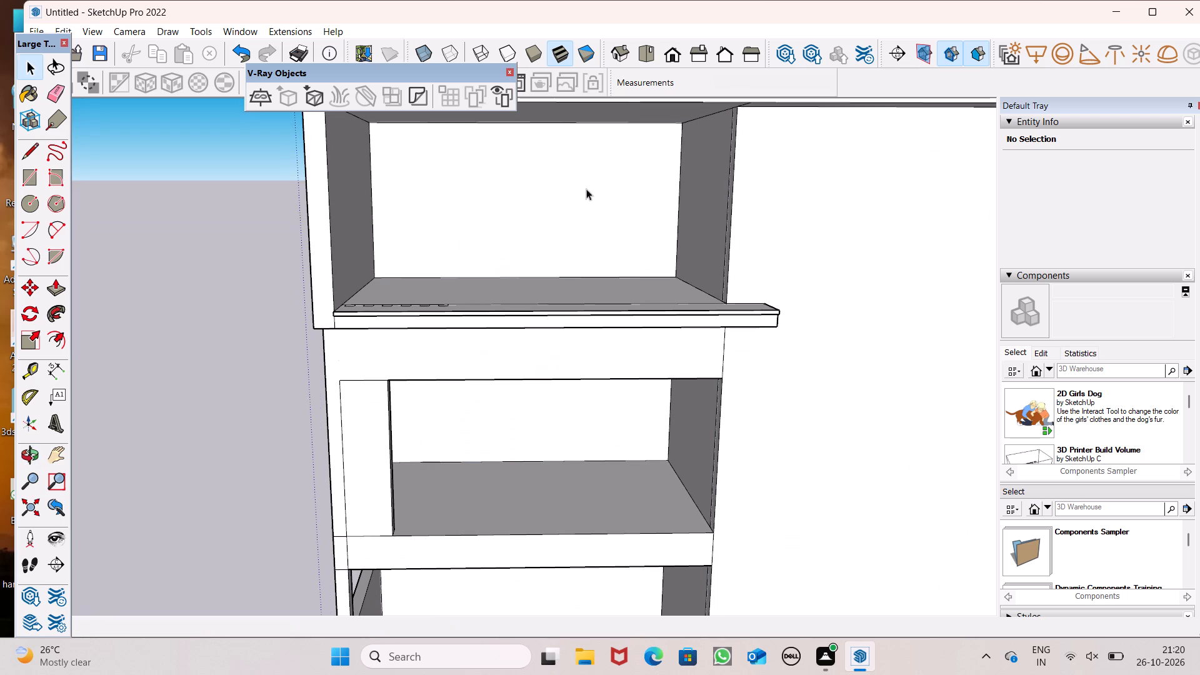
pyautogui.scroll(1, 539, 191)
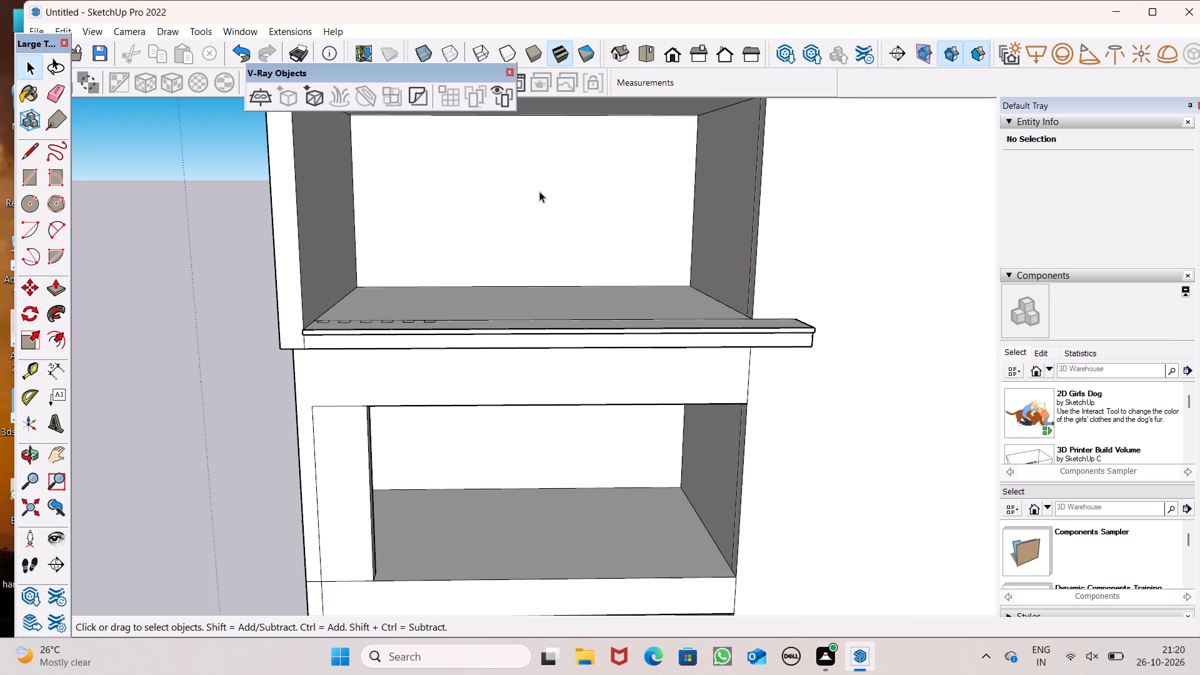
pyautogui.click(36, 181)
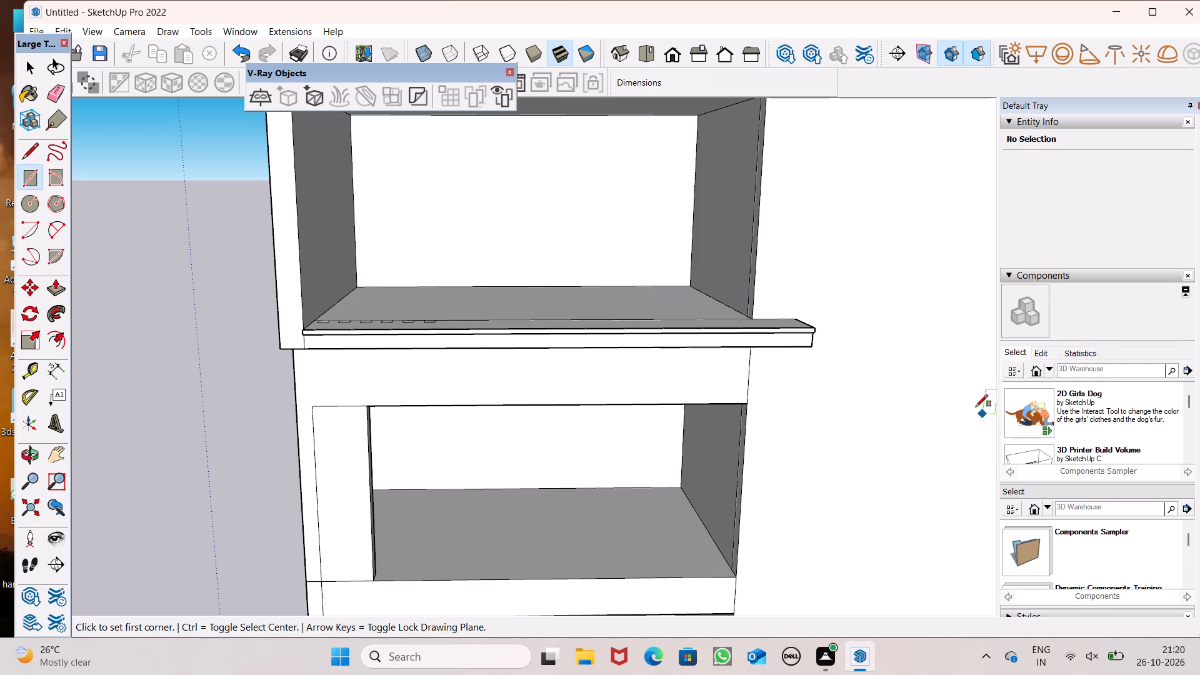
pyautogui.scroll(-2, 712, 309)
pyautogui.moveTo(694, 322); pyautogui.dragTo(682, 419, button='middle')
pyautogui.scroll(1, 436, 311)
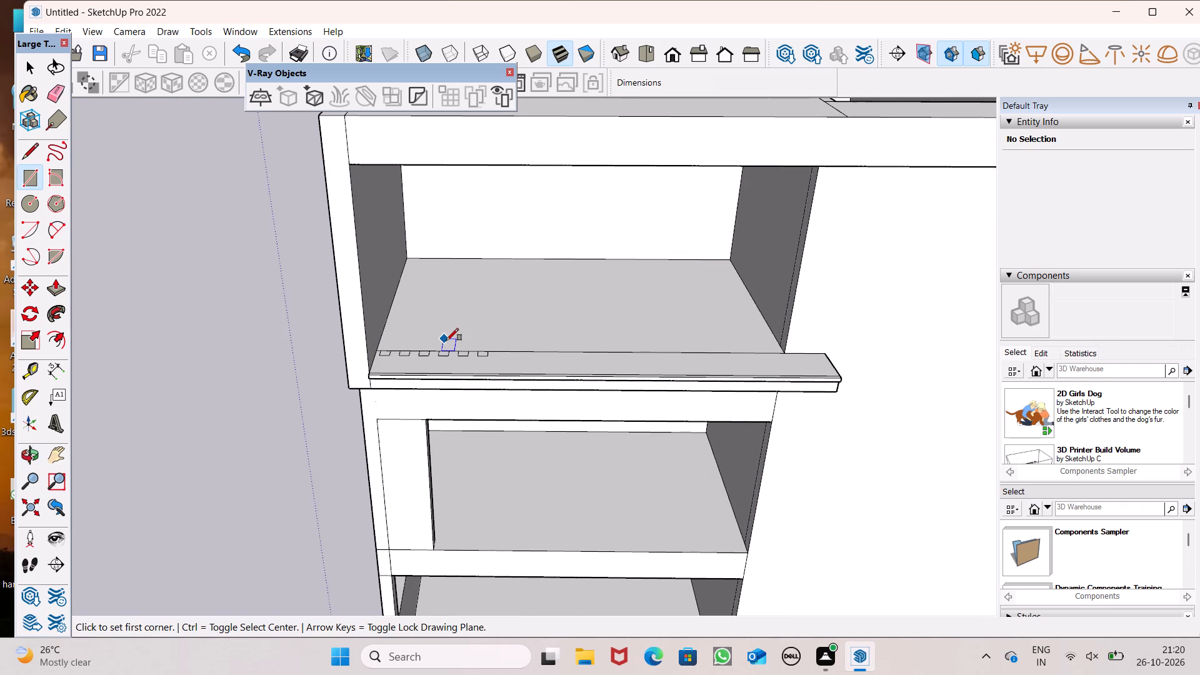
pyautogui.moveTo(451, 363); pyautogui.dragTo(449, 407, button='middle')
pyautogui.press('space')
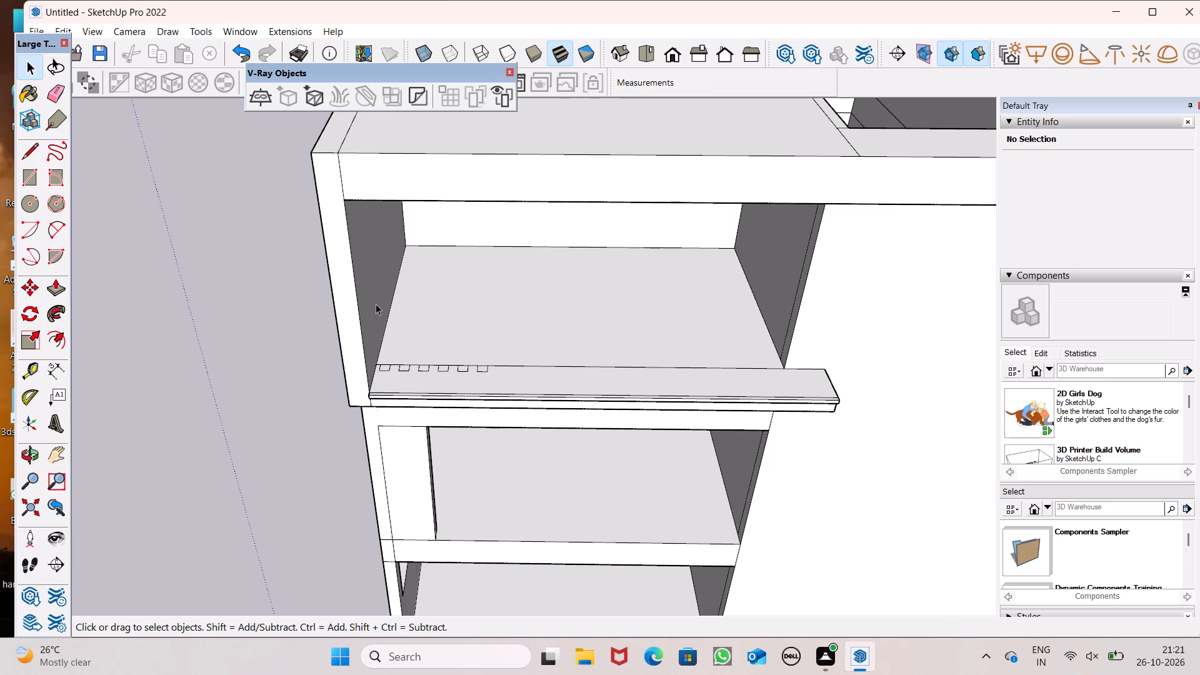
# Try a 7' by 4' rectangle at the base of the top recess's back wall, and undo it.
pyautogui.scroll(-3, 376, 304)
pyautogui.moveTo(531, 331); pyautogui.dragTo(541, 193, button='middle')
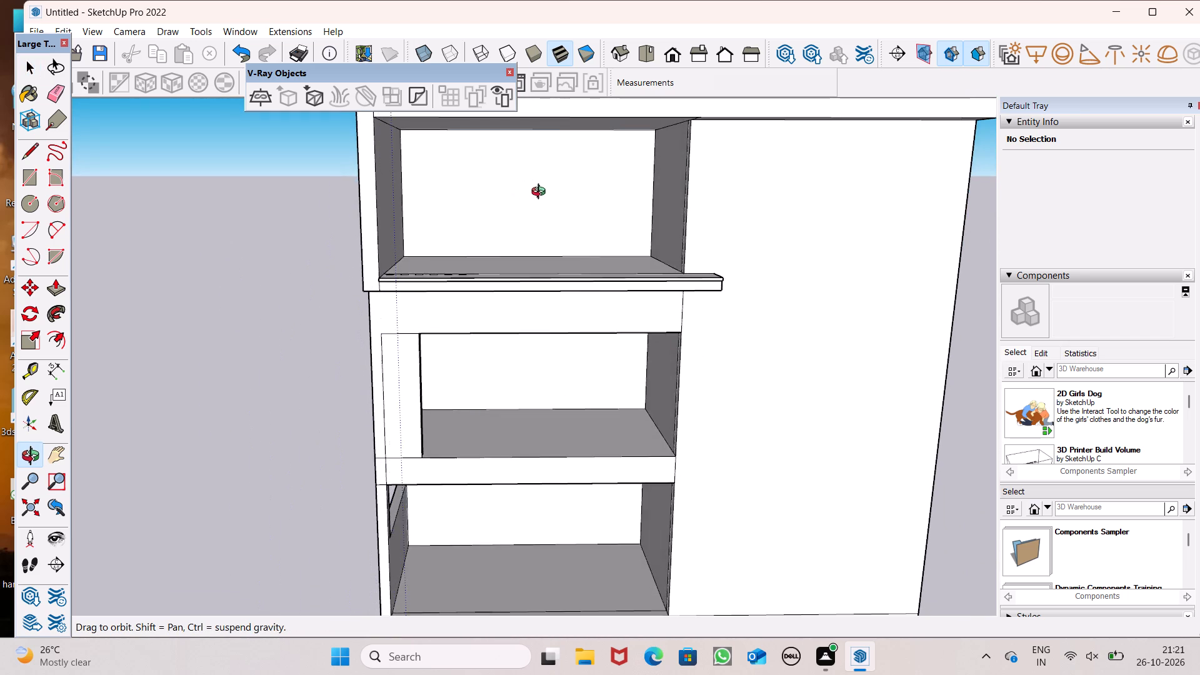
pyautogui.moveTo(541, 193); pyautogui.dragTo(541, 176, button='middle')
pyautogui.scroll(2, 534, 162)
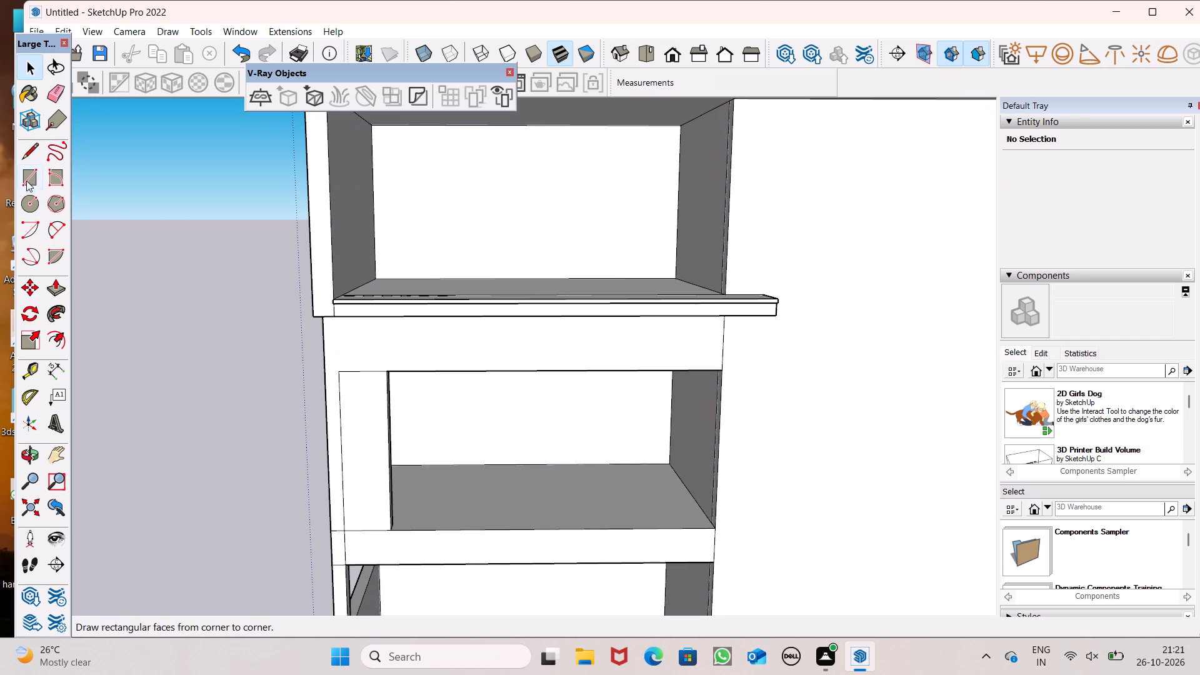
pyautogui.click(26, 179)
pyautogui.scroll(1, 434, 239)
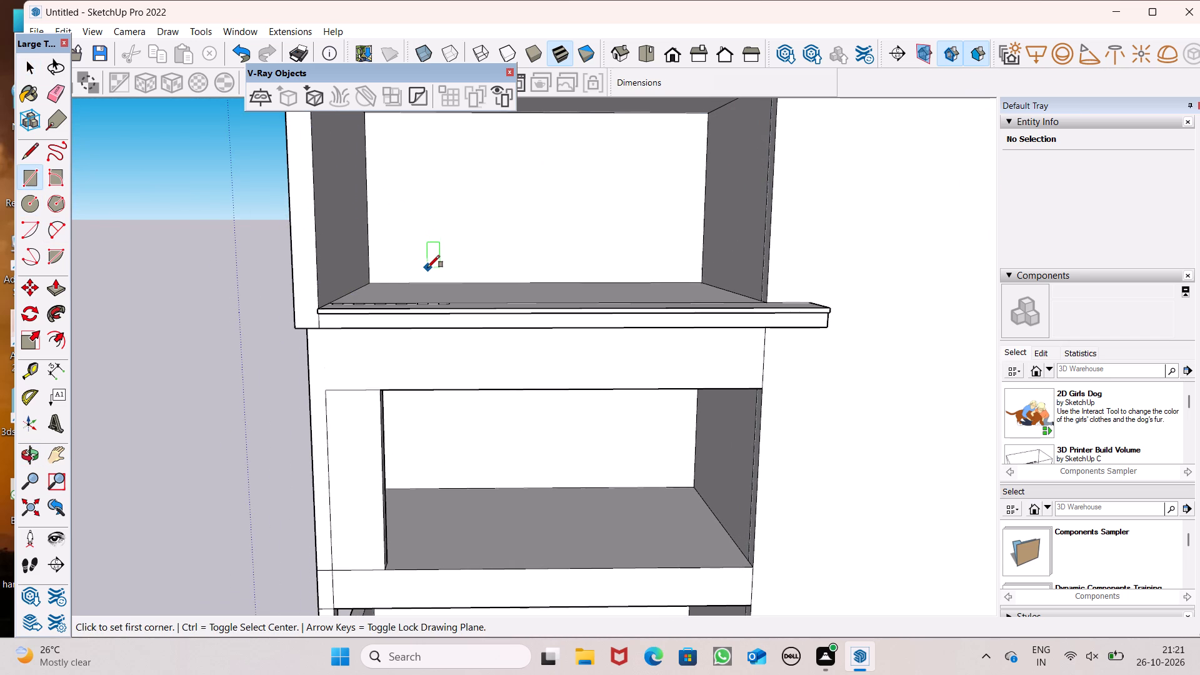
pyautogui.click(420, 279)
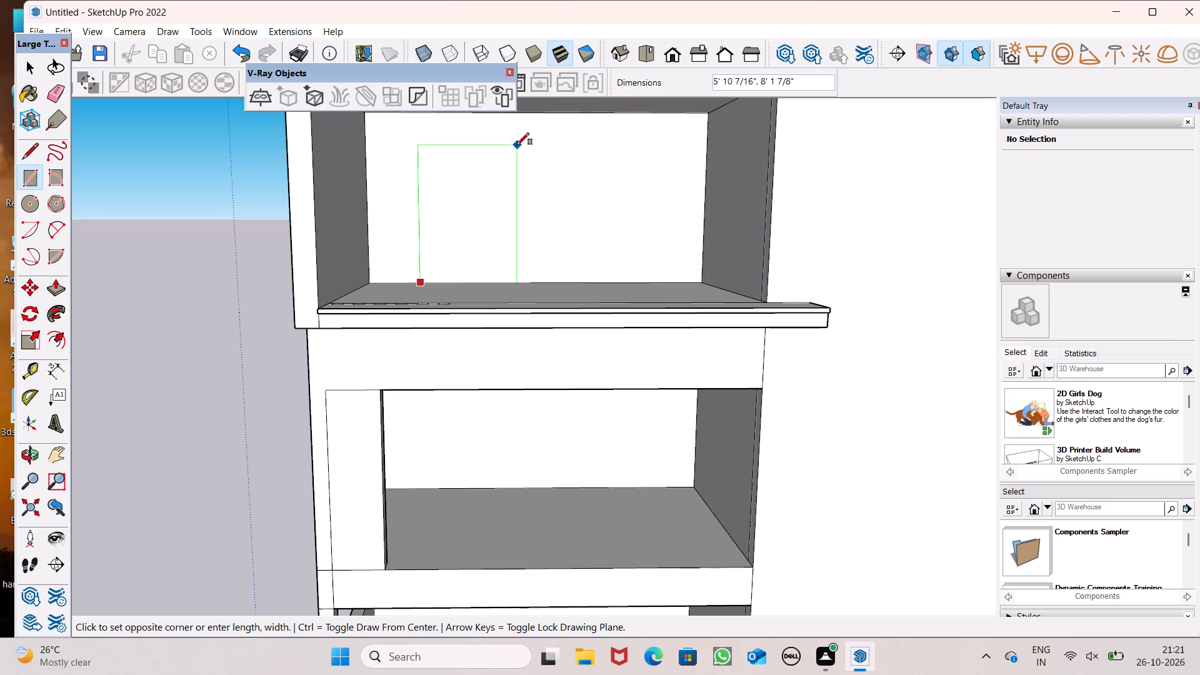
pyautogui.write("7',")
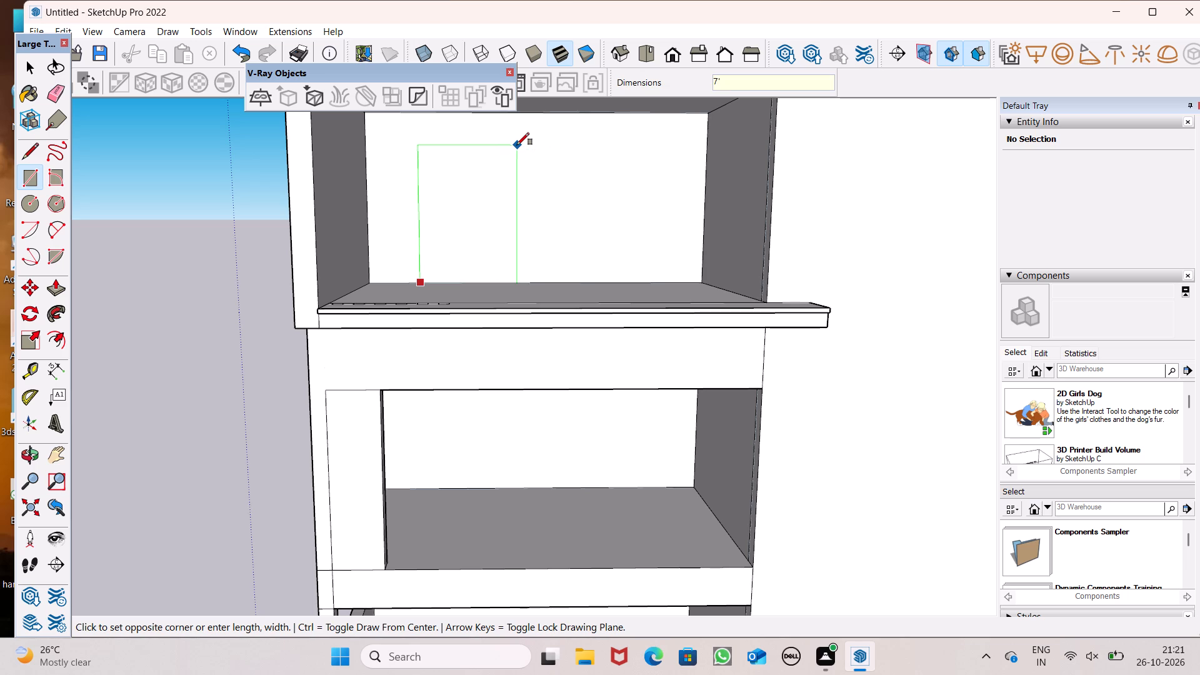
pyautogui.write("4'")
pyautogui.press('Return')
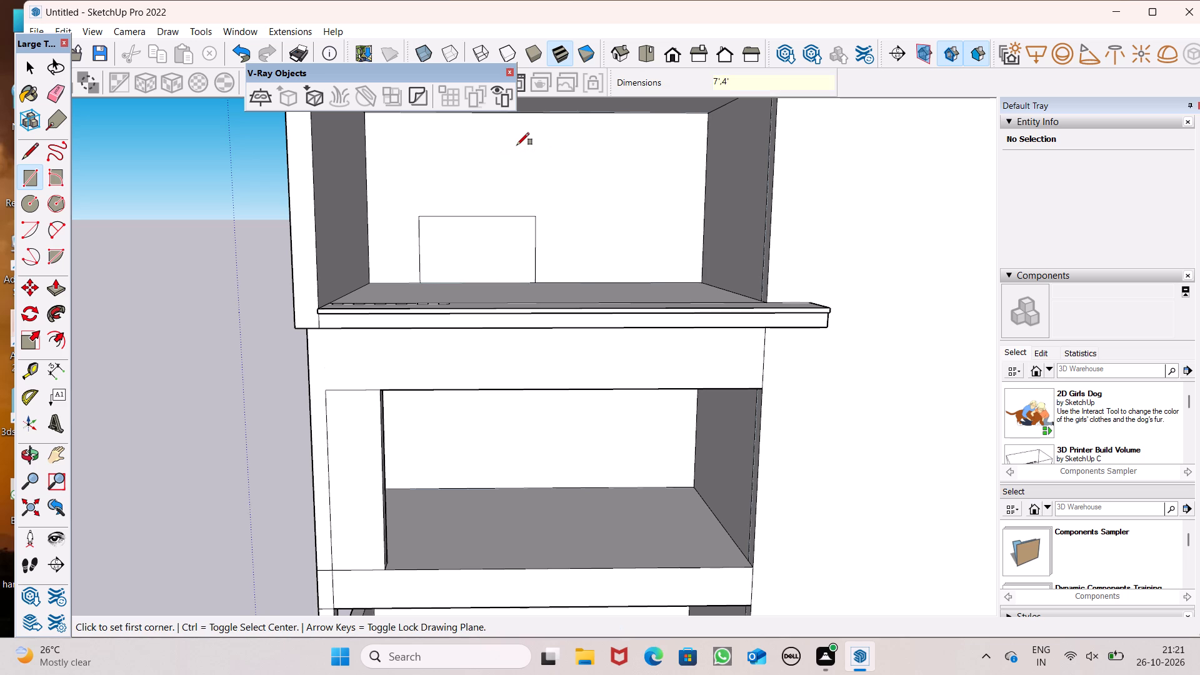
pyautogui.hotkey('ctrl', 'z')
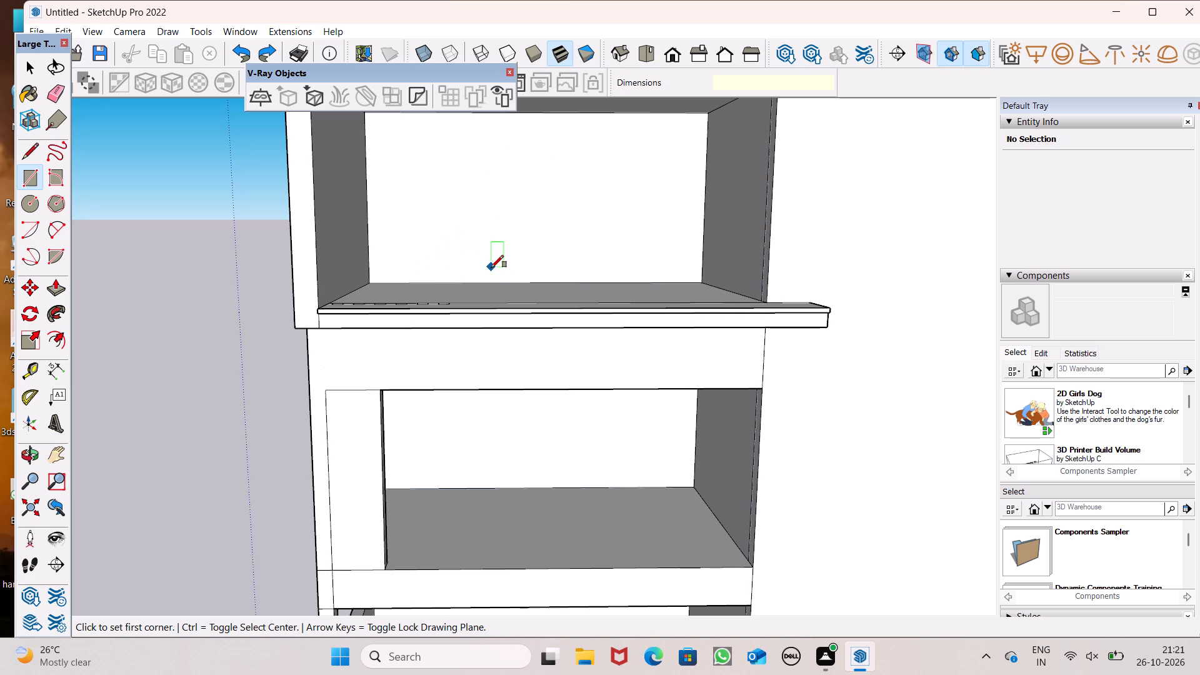
# Draw a 4' wide by 7' high door rectangle rising from the floor on the top recess's back wall.
pyautogui.click(432, 279)
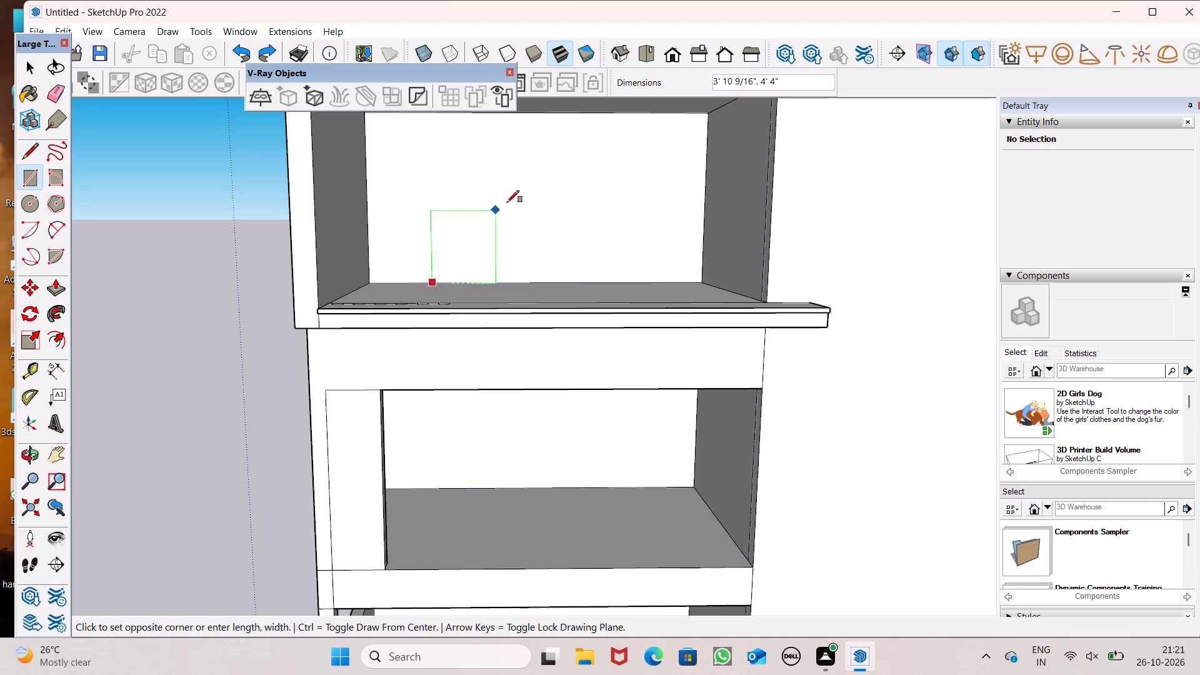
pyautogui.write("7'")
pyautogui.press('BackSpace')
pyautogui.press('BackSpace')
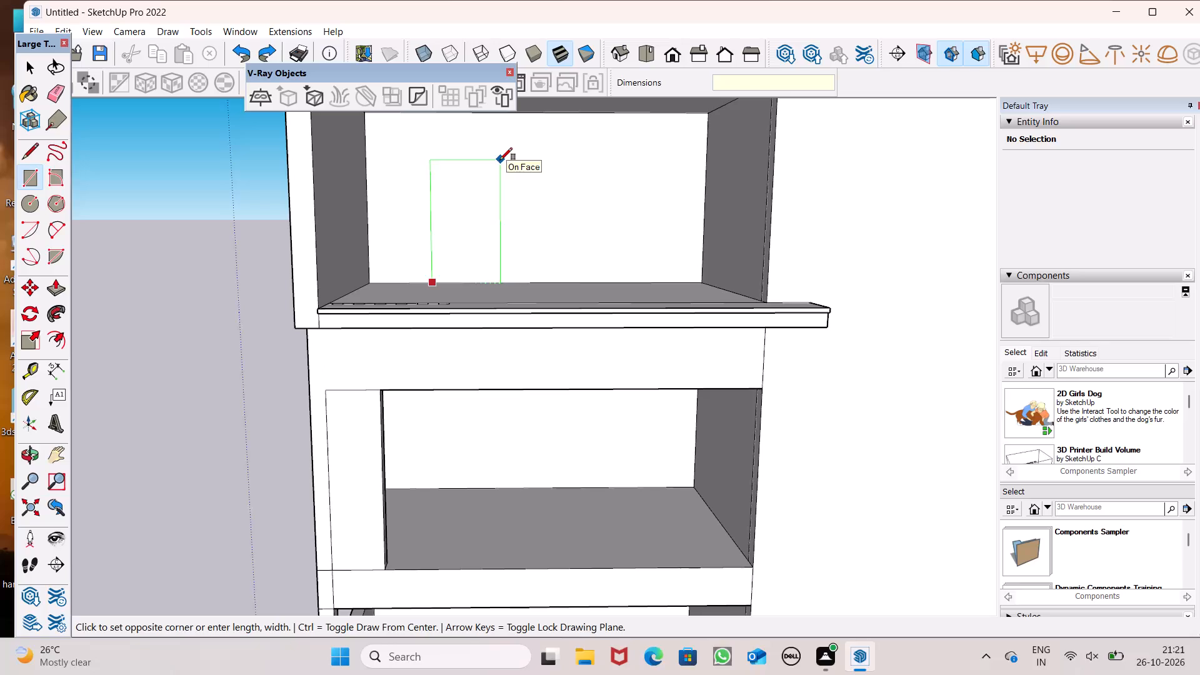
pyautogui.write("4',7'")
pyautogui.press('Return')
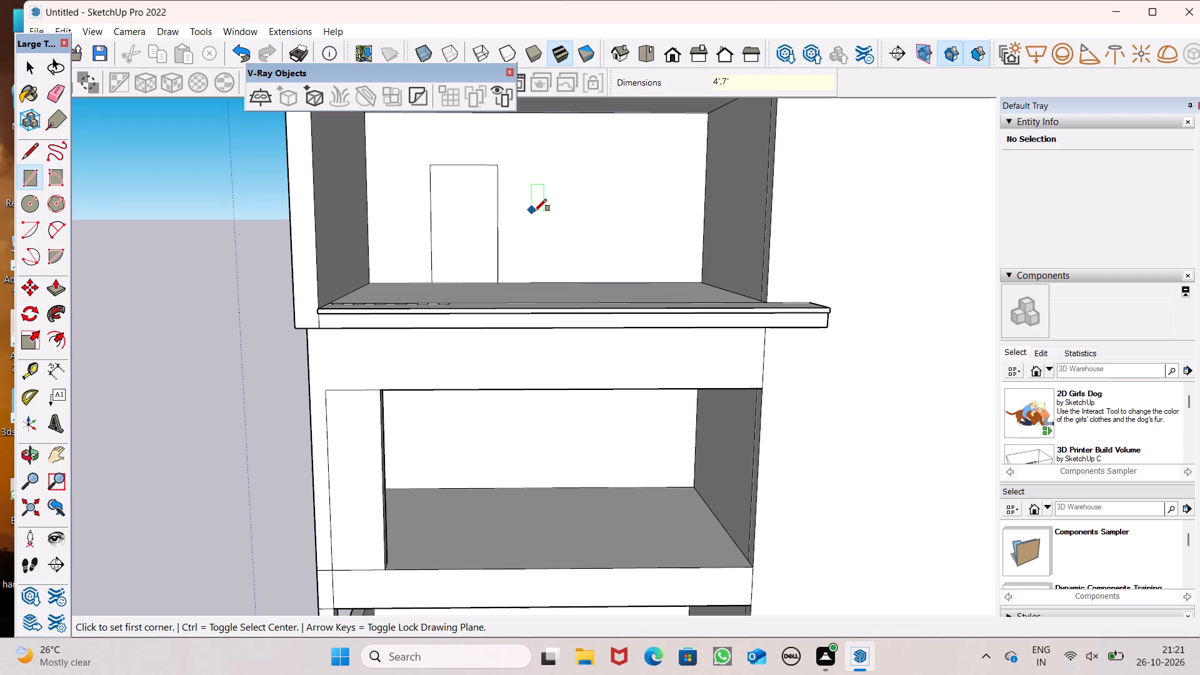
# Draw a roughly 4' by 4' window rectangle on the top recess's back wall, to the right of the door.
pyautogui.scroll(5, 569, 169)
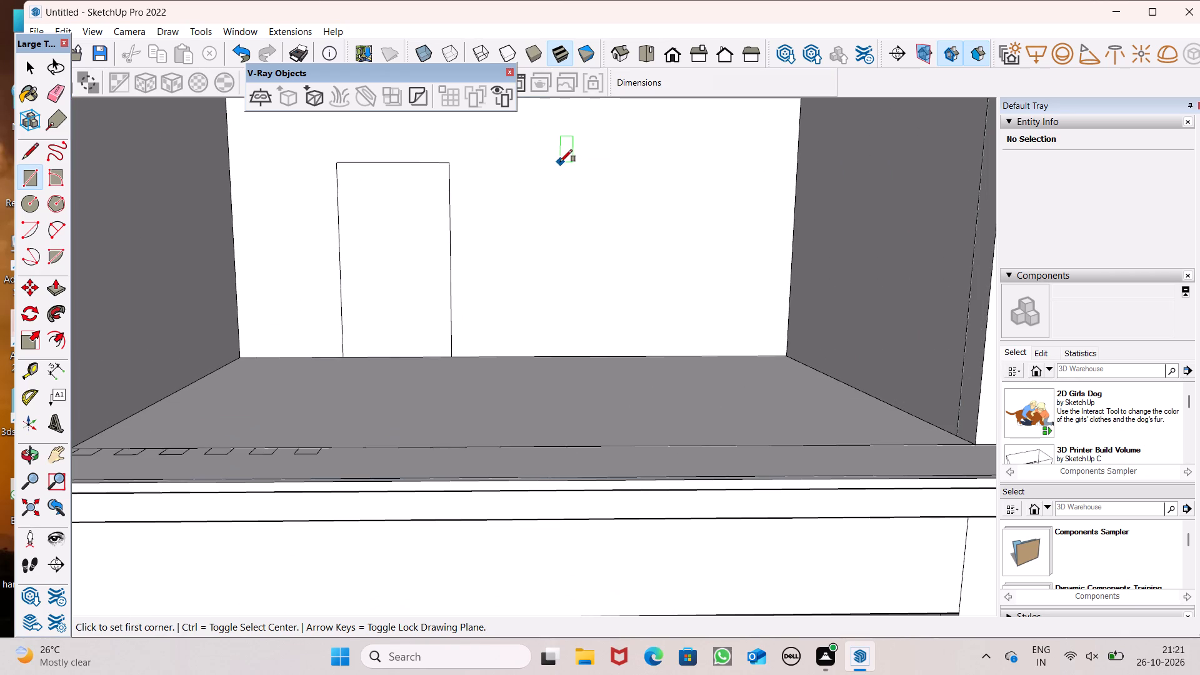
pyautogui.click(560, 151)
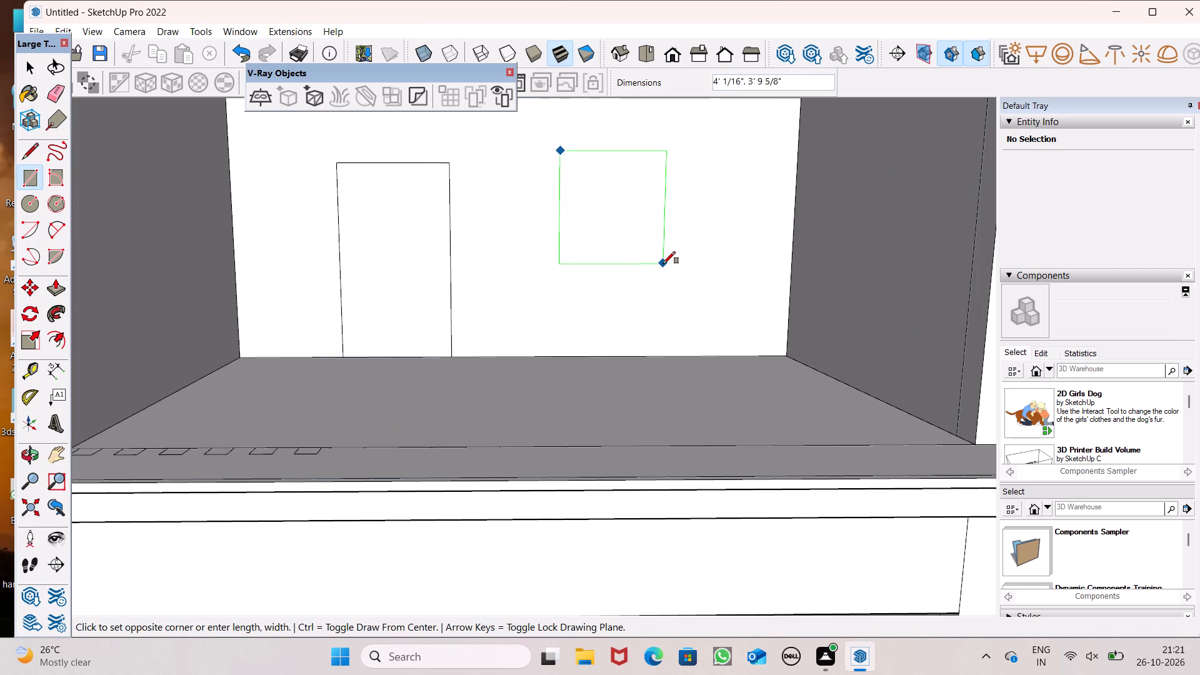
pyautogui.click(664, 270)
pyautogui.press('space')
# Draw a rectangle about 9' 5" wide and 7' 11" high from the floor on the middle recess's back wall.
pyautogui.scroll(-5, 586, 188)
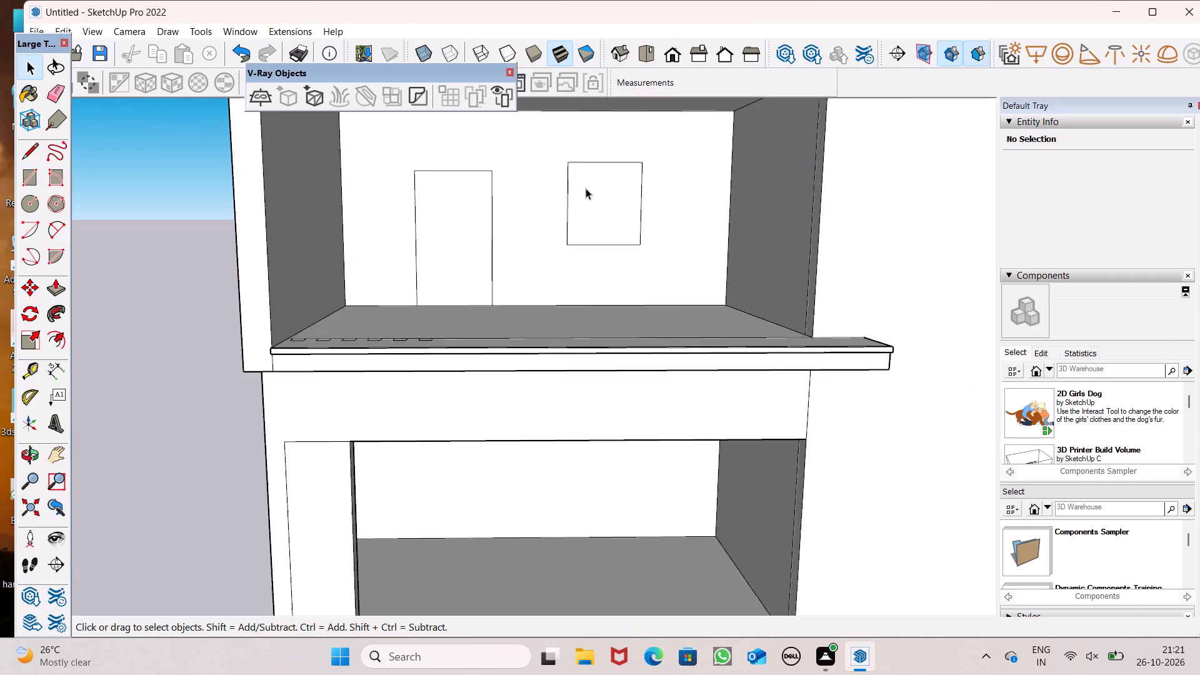
pyautogui.scroll(-5, 586, 188)
pyautogui.moveTo(601, 251); pyautogui.dragTo(596, 241, button='middle')
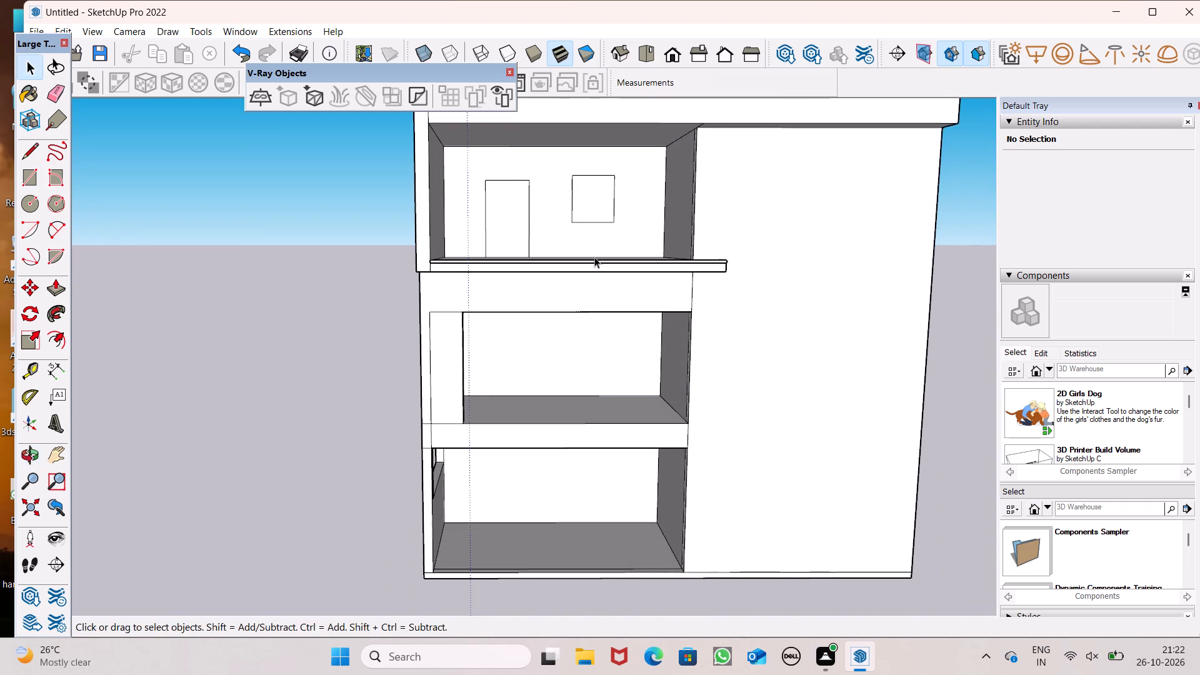
pyautogui.moveTo(612, 317); pyautogui.dragTo(610, 291, button='middle')
pyautogui.scroll(2, 622, 356)
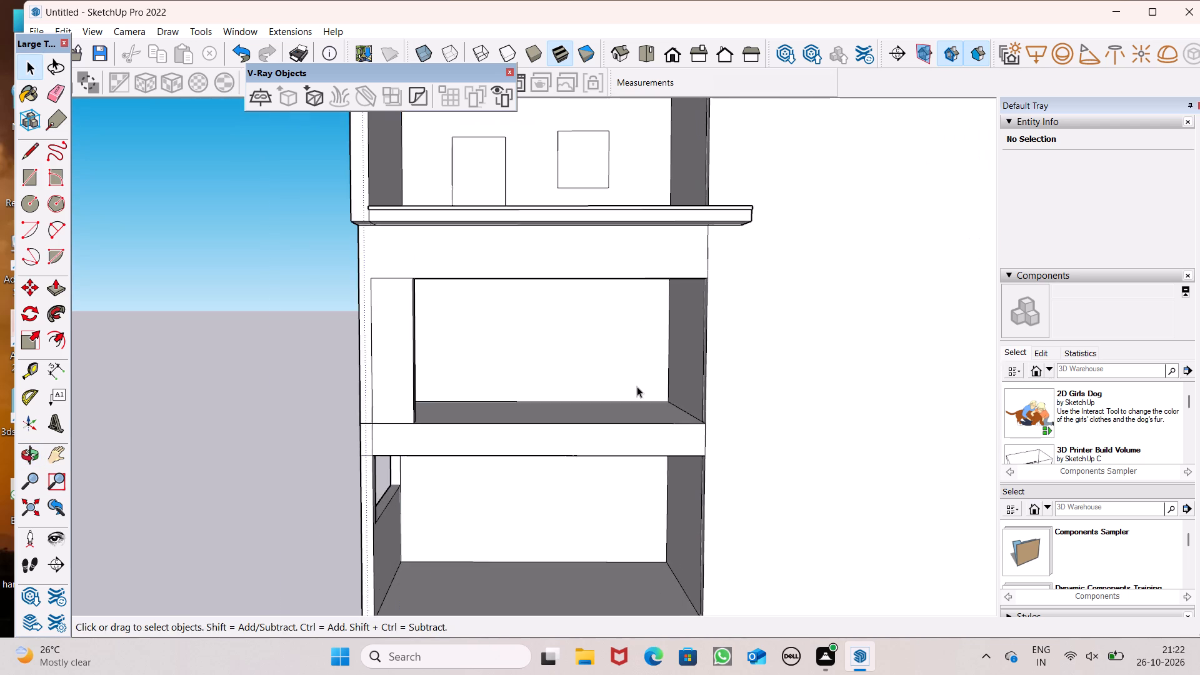
pyautogui.scroll(1, 637, 386)
pyautogui.scroll(3, 585, 364)
pyautogui.middleClick(579, 376)
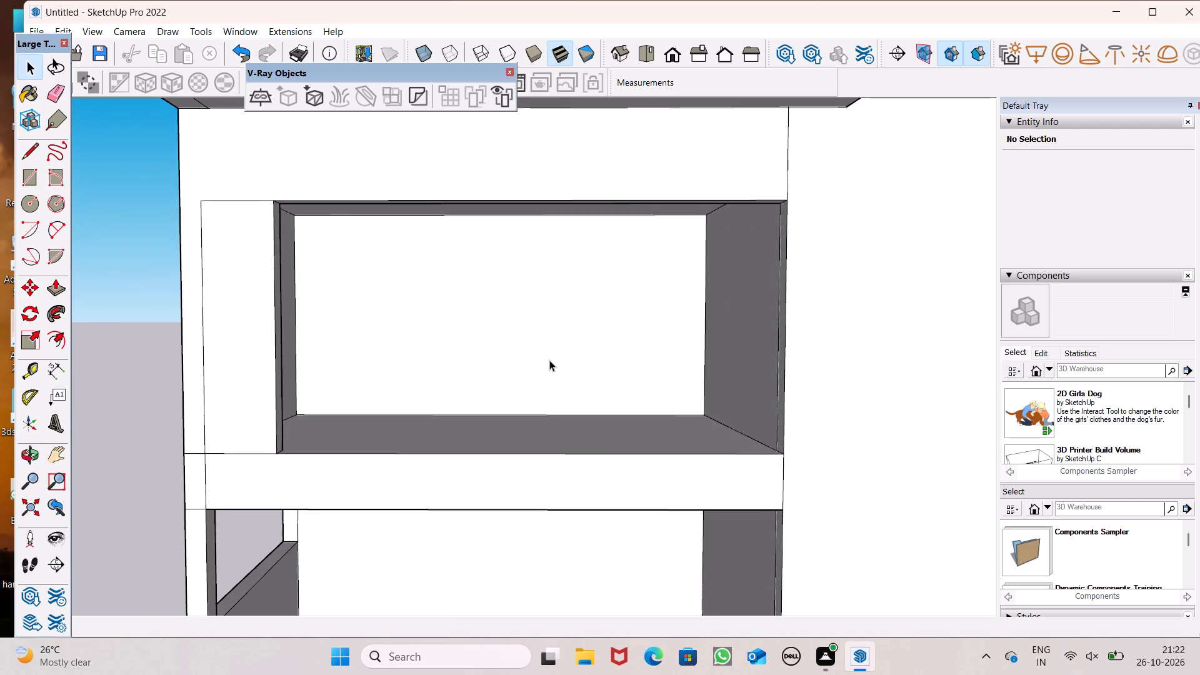
pyautogui.scroll(1, 527, 349)
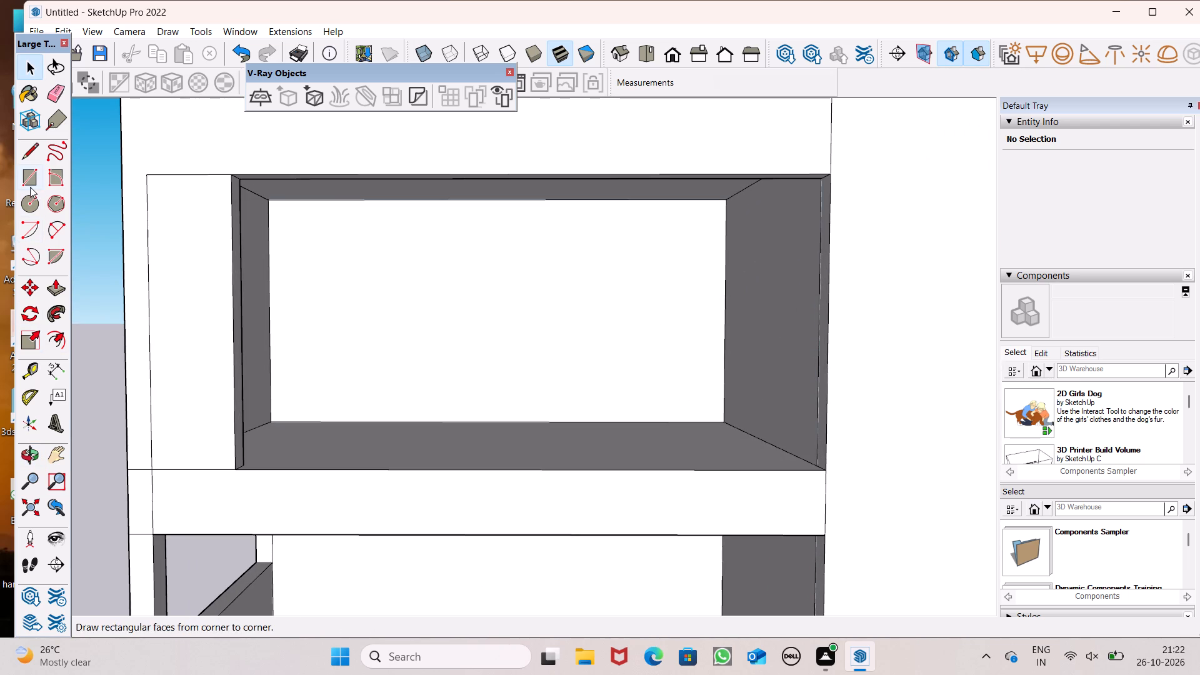
pyautogui.click(30, 186)
pyautogui.scroll(3, 431, 370)
pyautogui.scroll(-4, 415, 420)
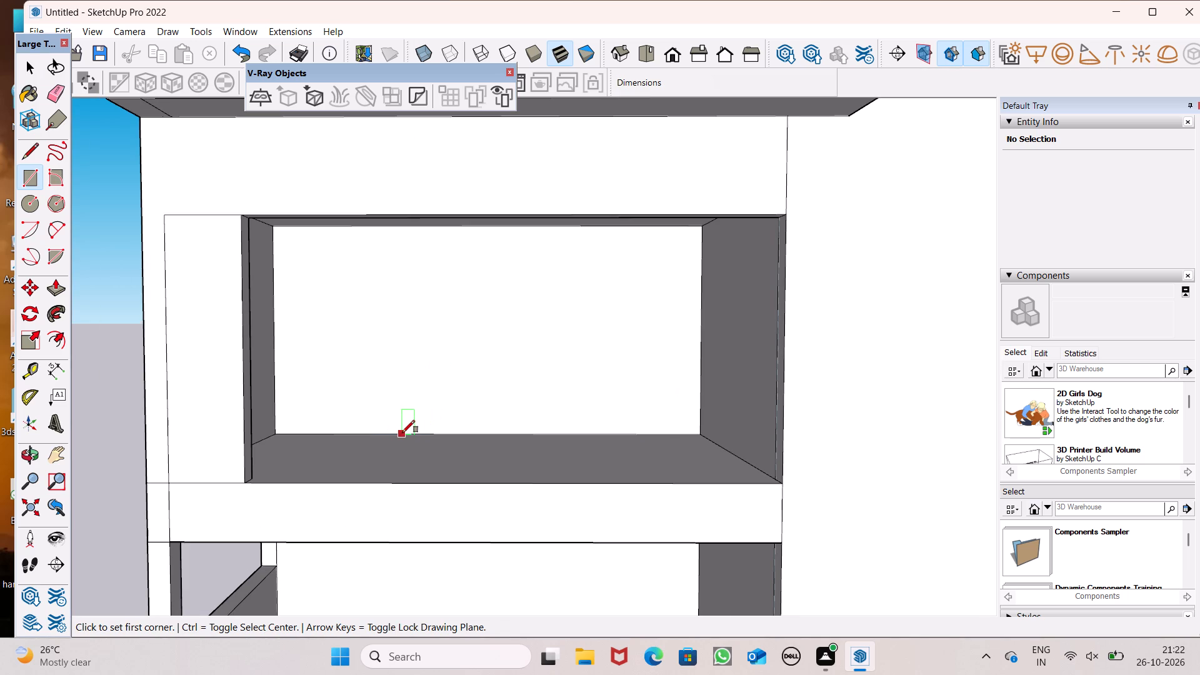
pyautogui.click(350, 431)
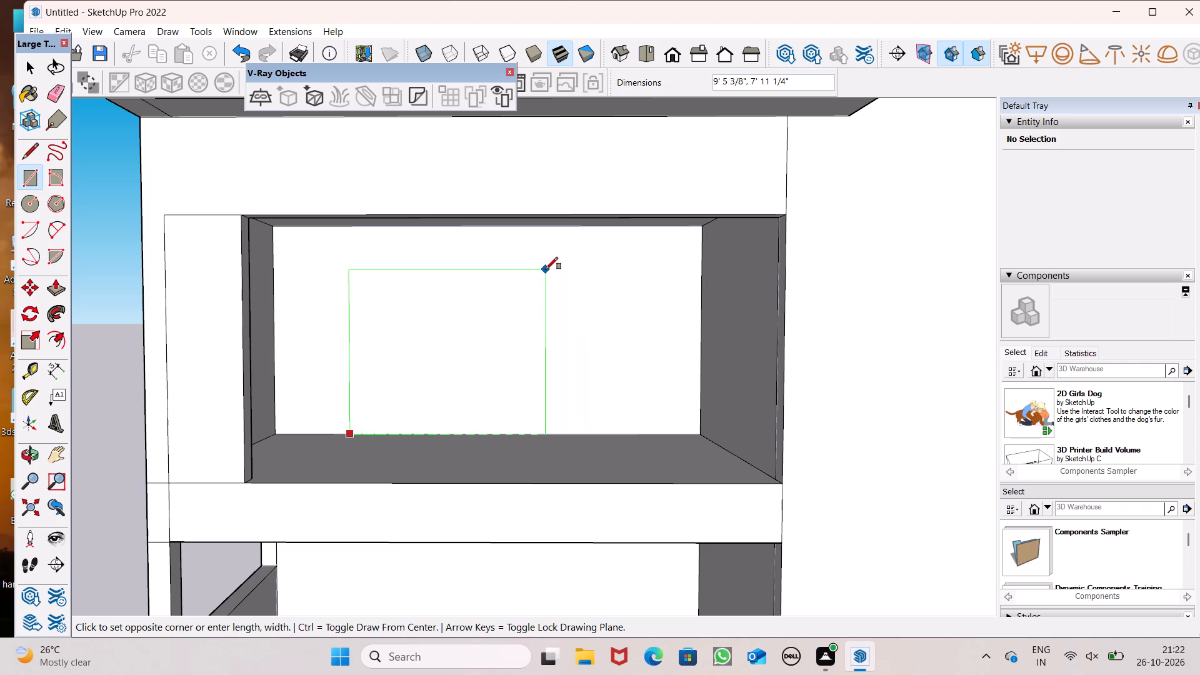
pyautogui.click(545, 269)
pyautogui.scroll(-5, 545, 274)
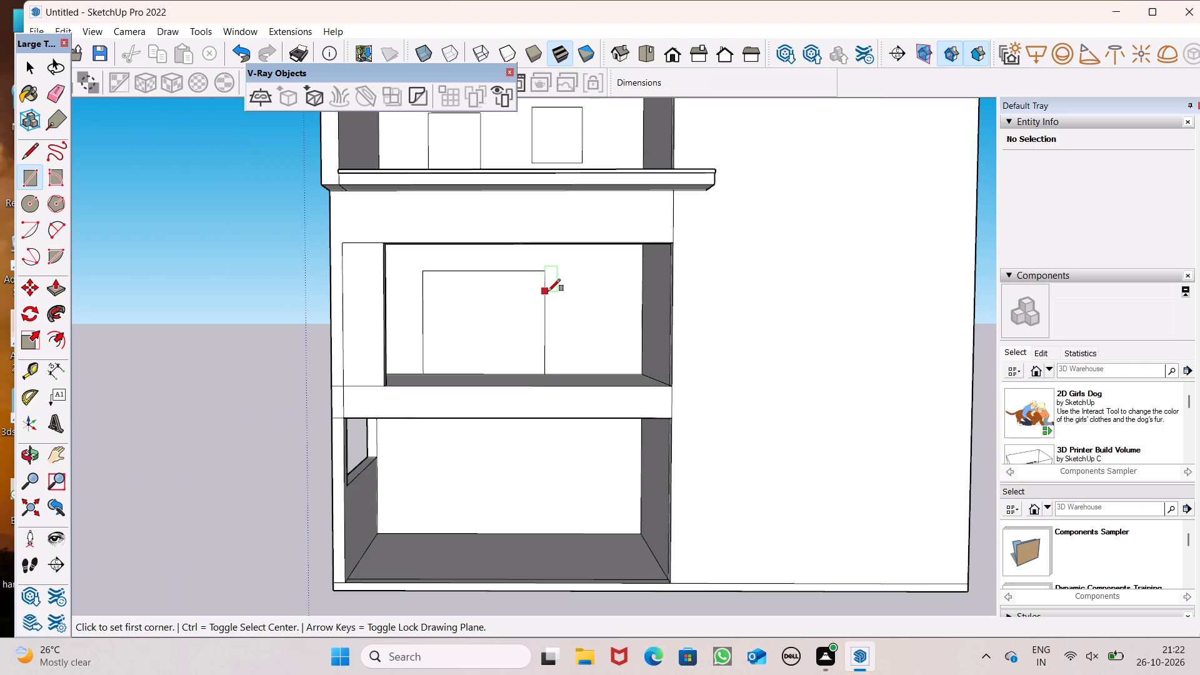
pyautogui.press('space')
# Draw a 4' wide by 7' high door rectangle from the floor on the ground-level recess's back wall.
pyautogui.scroll(-2, 530, 350)
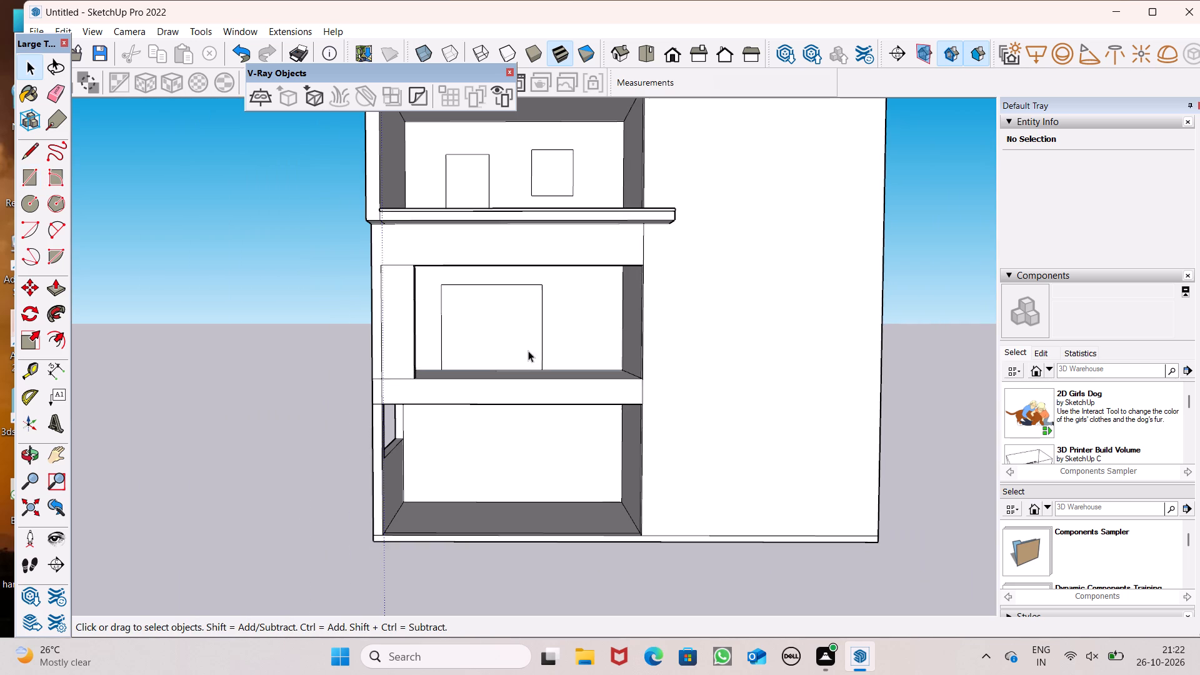
pyautogui.scroll(3, 526, 436)
pyautogui.scroll(-2, 516, 423)
pyautogui.moveTo(530, 517); pyautogui.dragTo(528, 472, button='middle')
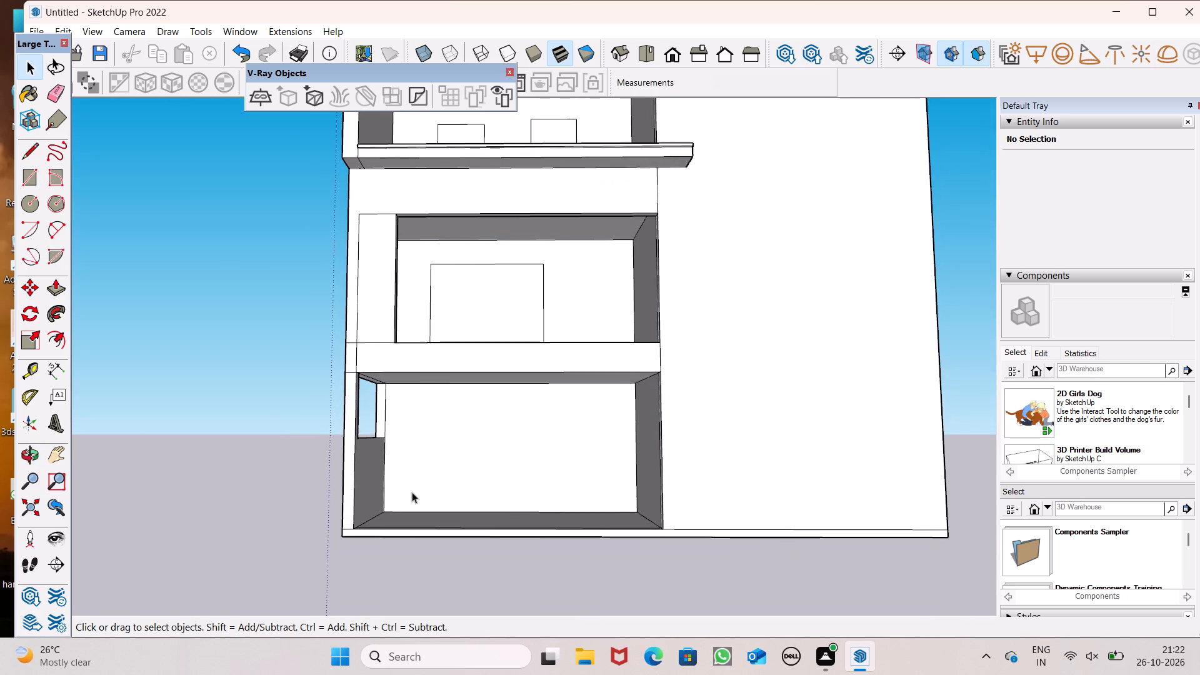
pyautogui.scroll(1, 412, 491)
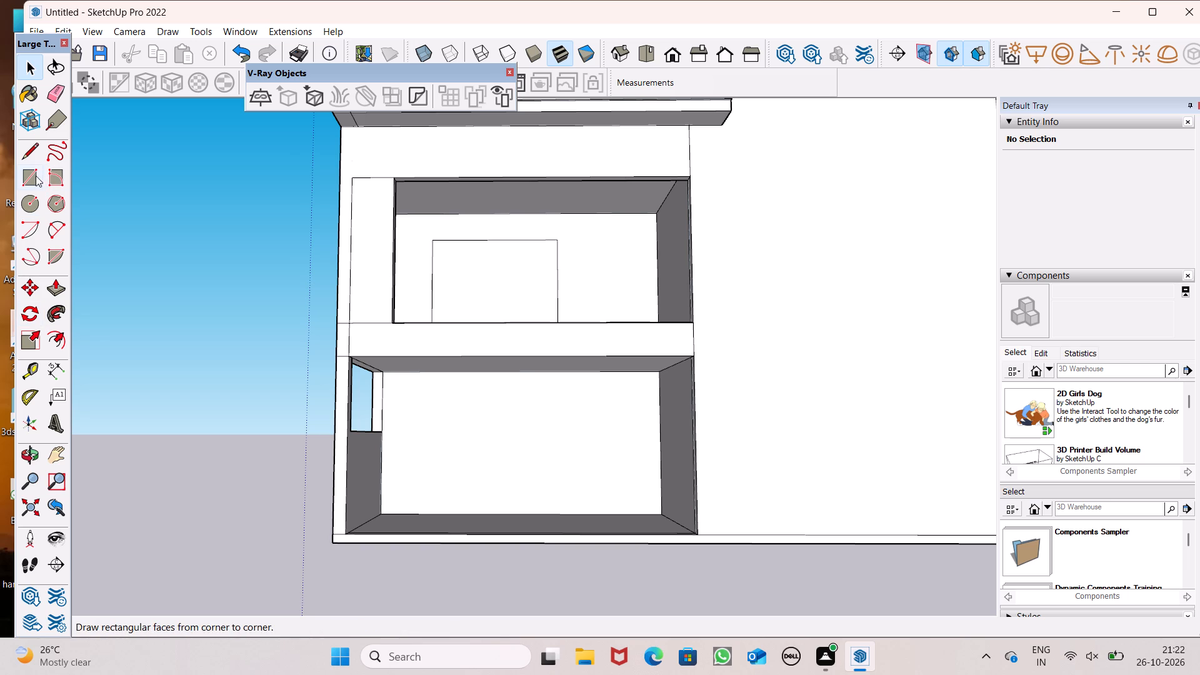
pyautogui.click(34, 175)
pyautogui.scroll(2, 481, 471)
pyautogui.scroll(-3, 456, 481)
pyautogui.moveTo(449, 496); pyautogui.dragTo(454, 535, button='middle')
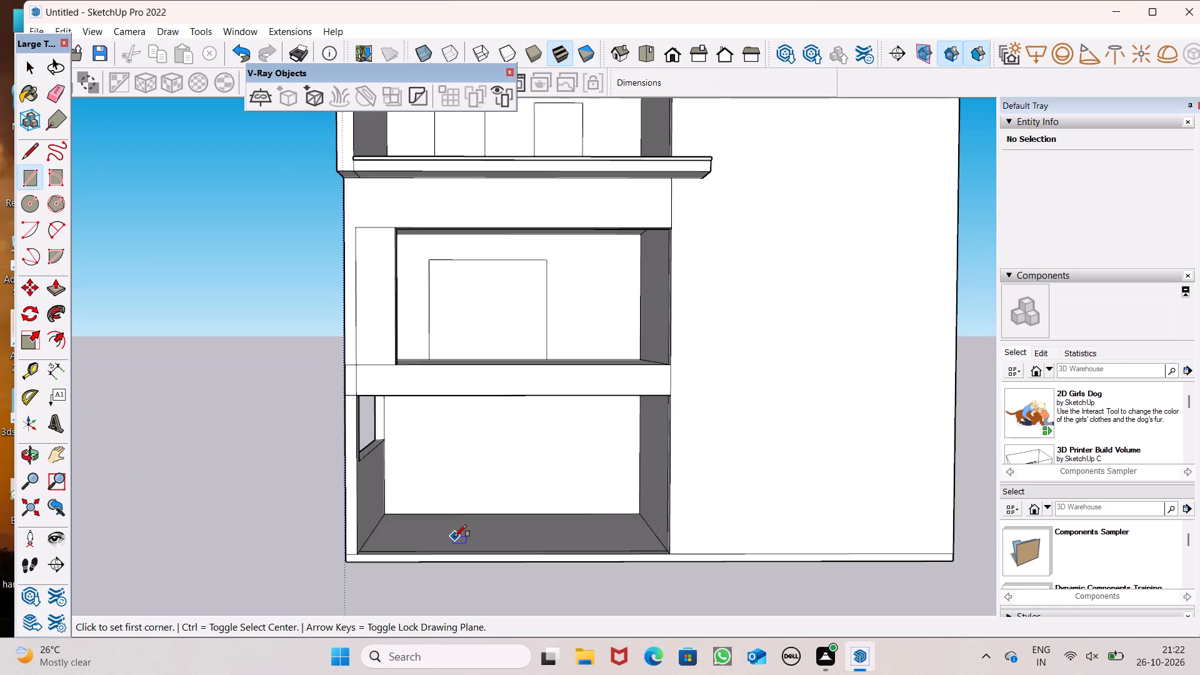
pyautogui.scroll(6, 454, 537)
pyautogui.moveTo(481, 504); pyautogui.dragTo(472, 471, button='middle')
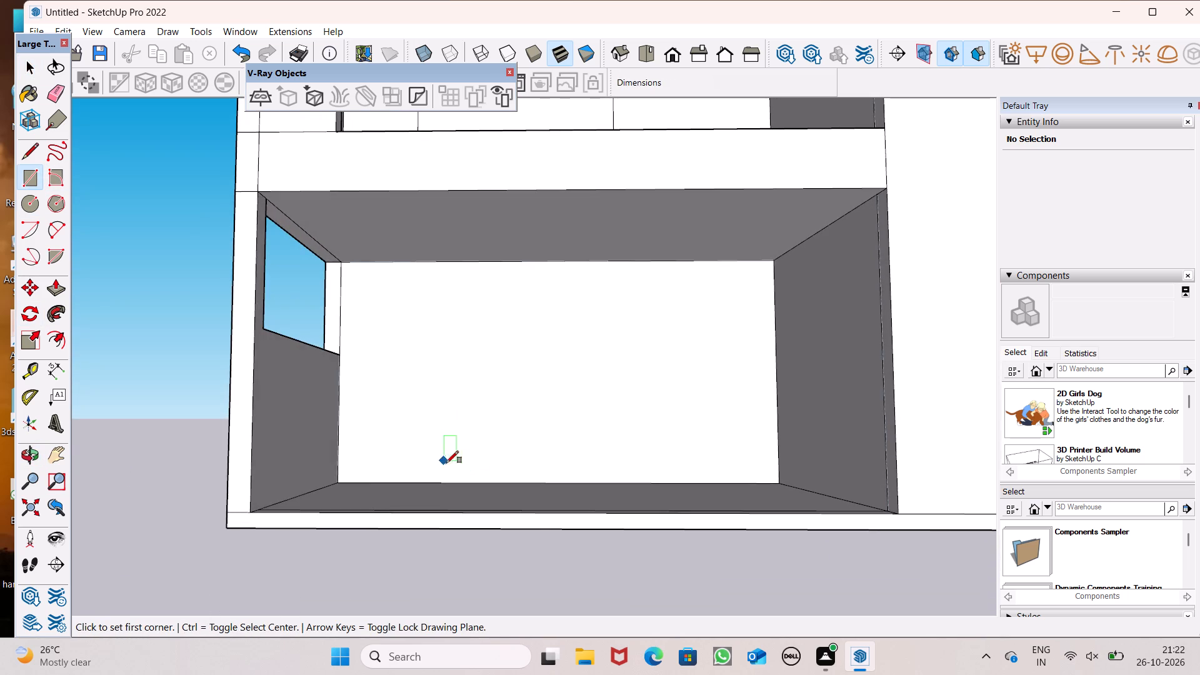
pyautogui.scroll(-2, 492, 459)
pyautogui.moveTo(506, 458); pyautogui.dragTo(512, 489, button='middle')
pyautogui.scroll(1, 509, 486)
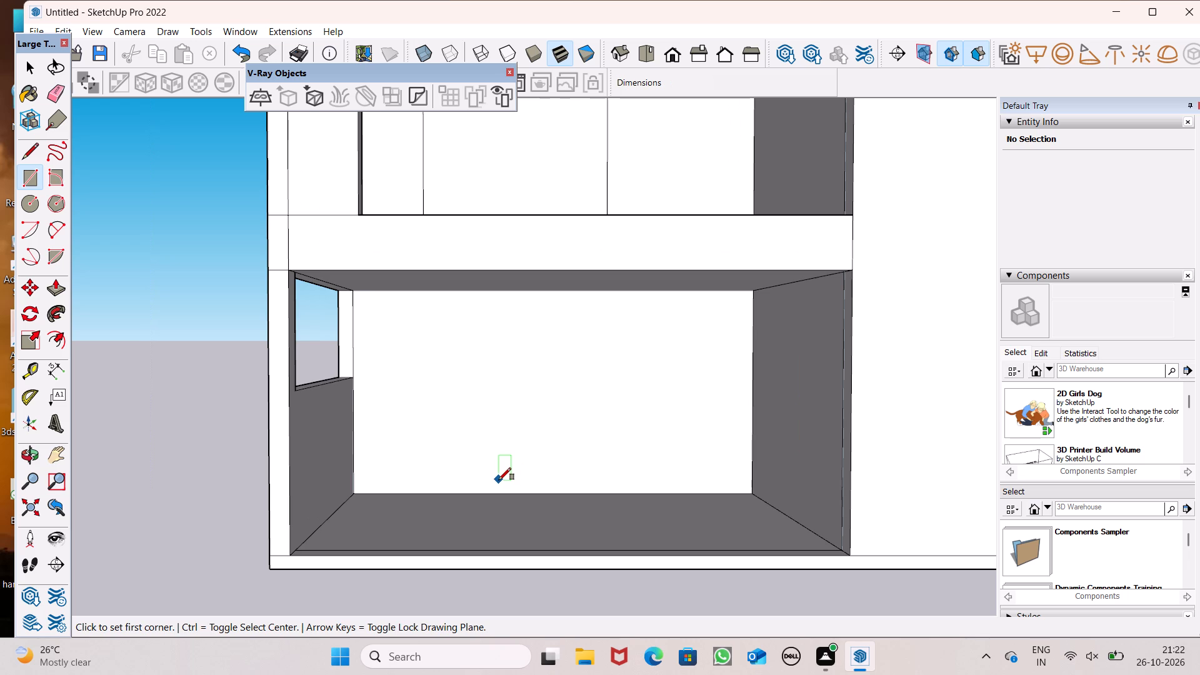
pyautogui.moveTo(561, 502); pyautogui.dragTo(563, 487, button='middle')
pyautogui.scroll(2, 546, 474)
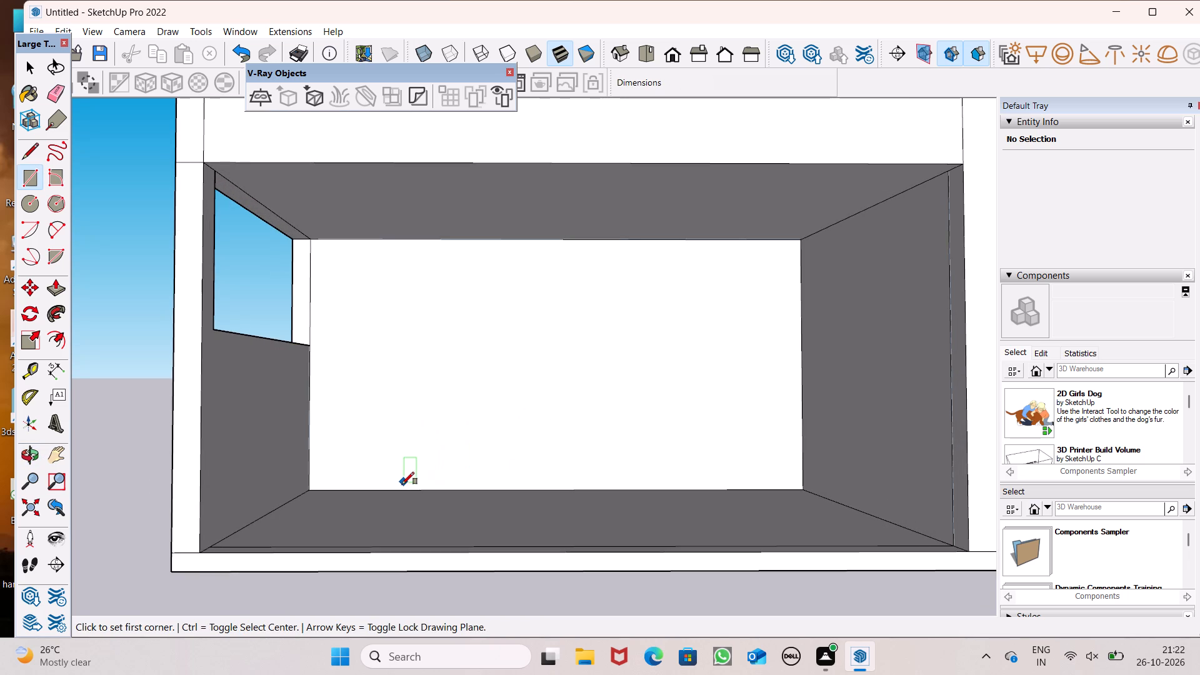
pyautogui.click(368, 491)
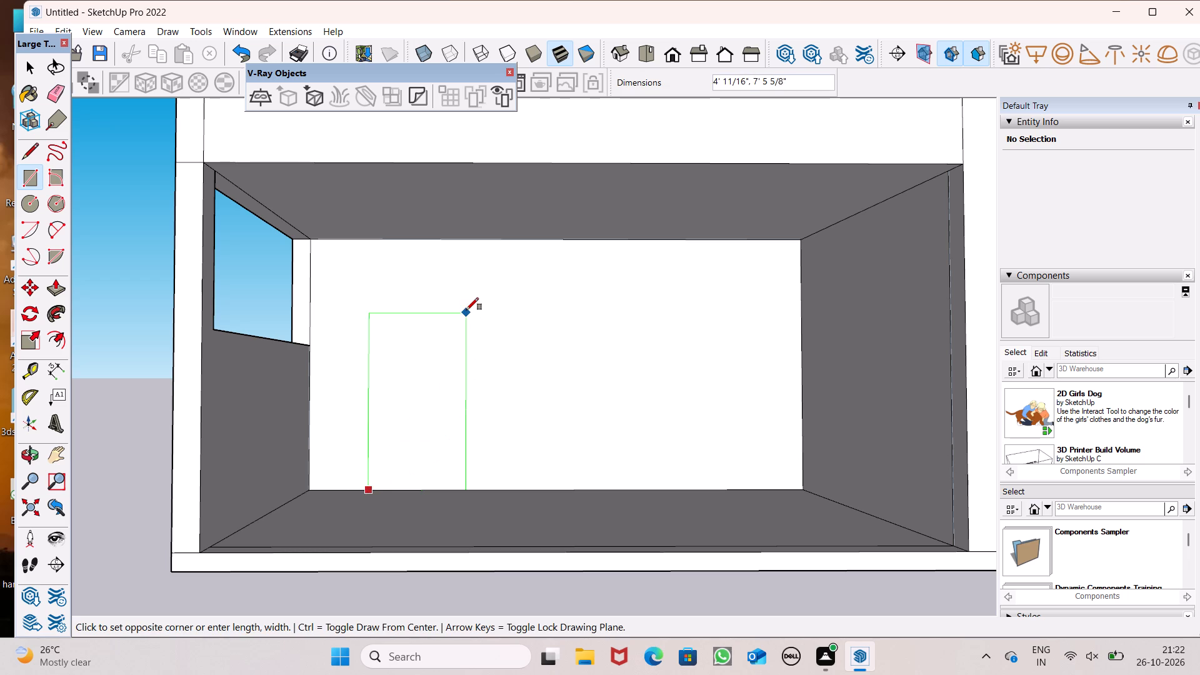
pyautogui.write("4',7'")
pyautogui.press('Return')
pyautogui.press('space')
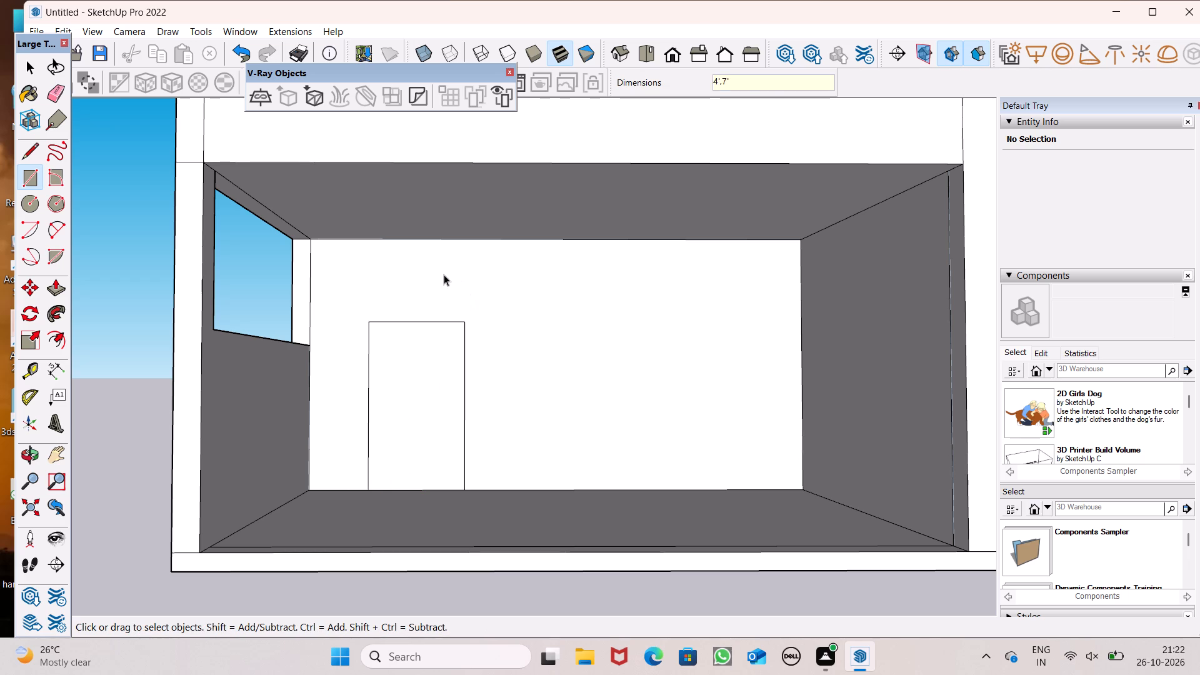
# Draw a window rectangle about 4' 1" wide and 4' 10" high right of the door on the ground-level recess's back wall.
pyautogui.scroll(-1, 559, 317)
pyautogui.scroll(1, 609, 329)
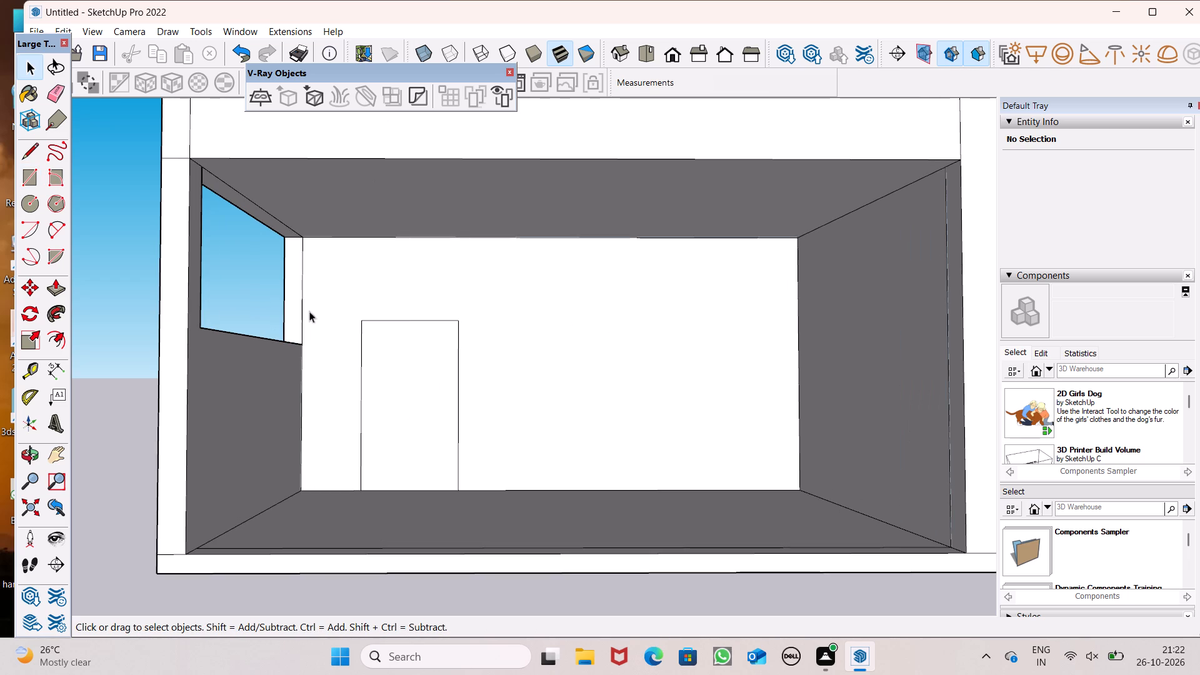
pyautogui.click(27, 182)
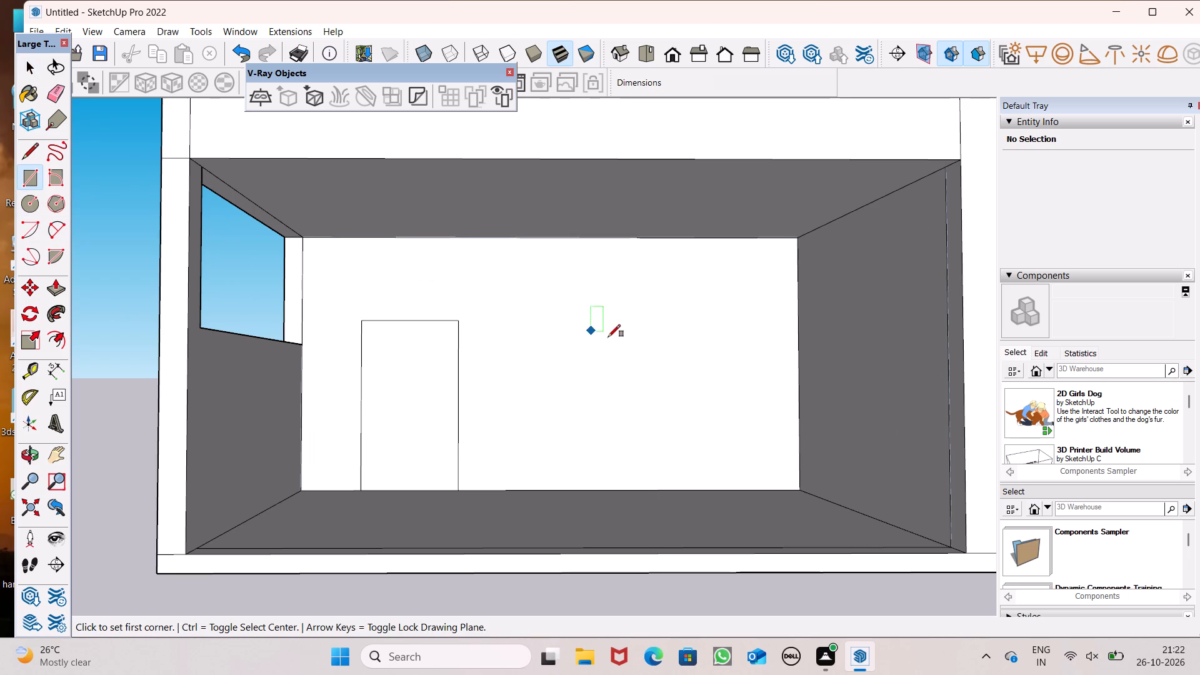
pyautogui.scroll(2, 656, 319)
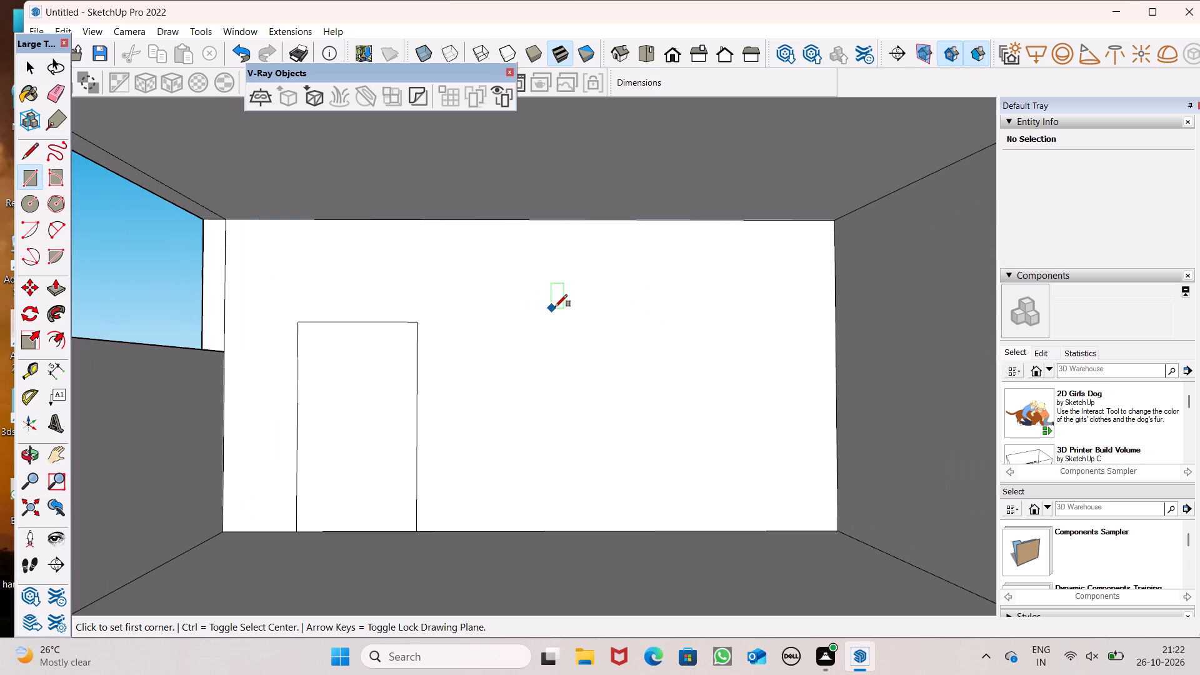
pyautogui.click(555, 304)
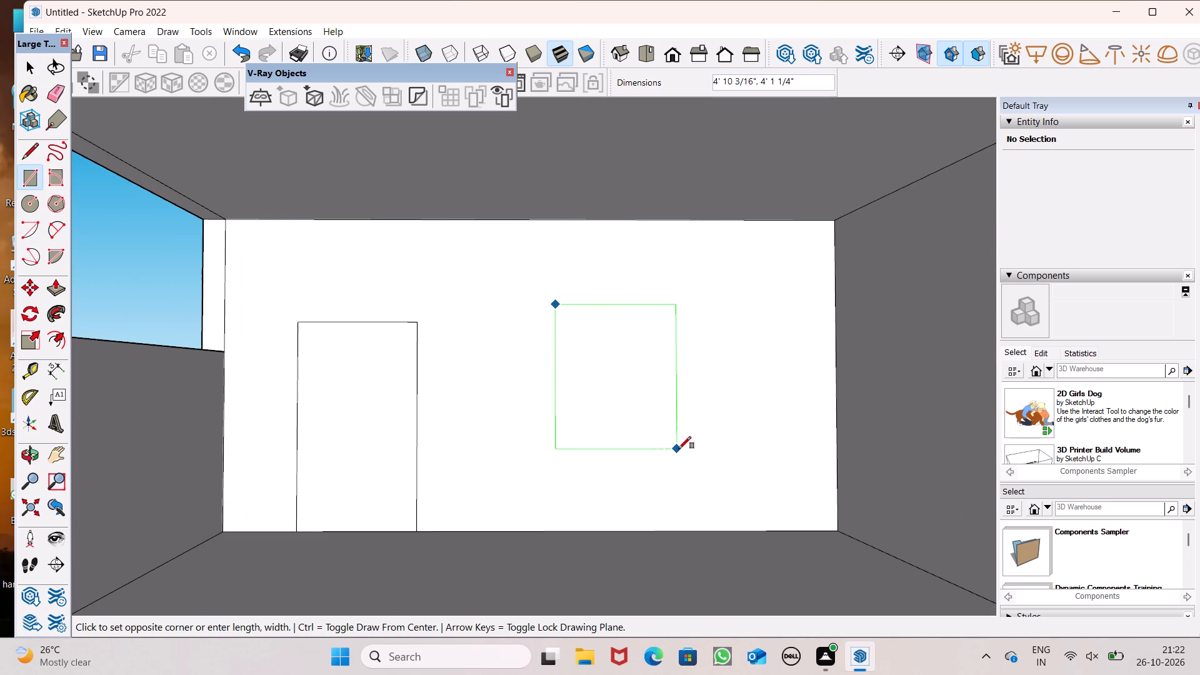
pyautogui.click(681, 452)
pyautogui.press('space')
pyautogui.scroll(-10, 480, 326)
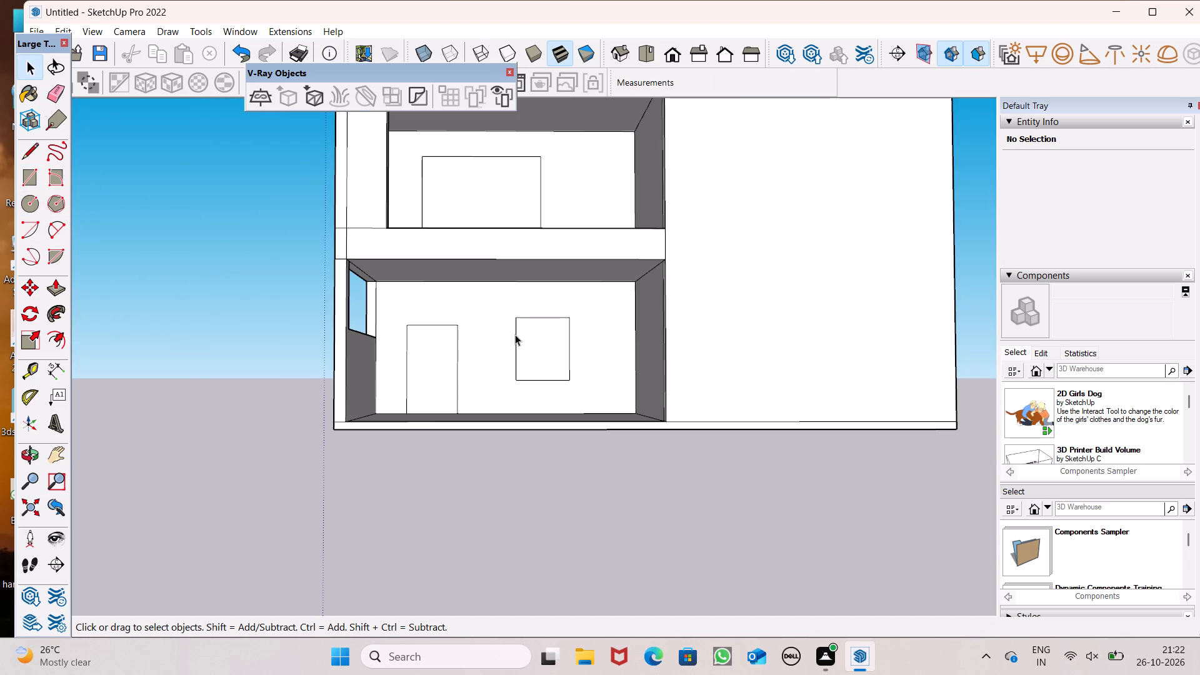
pyautogui.moveTo(516, 335); pyautogui.dragTo(516, 372, button='middle')
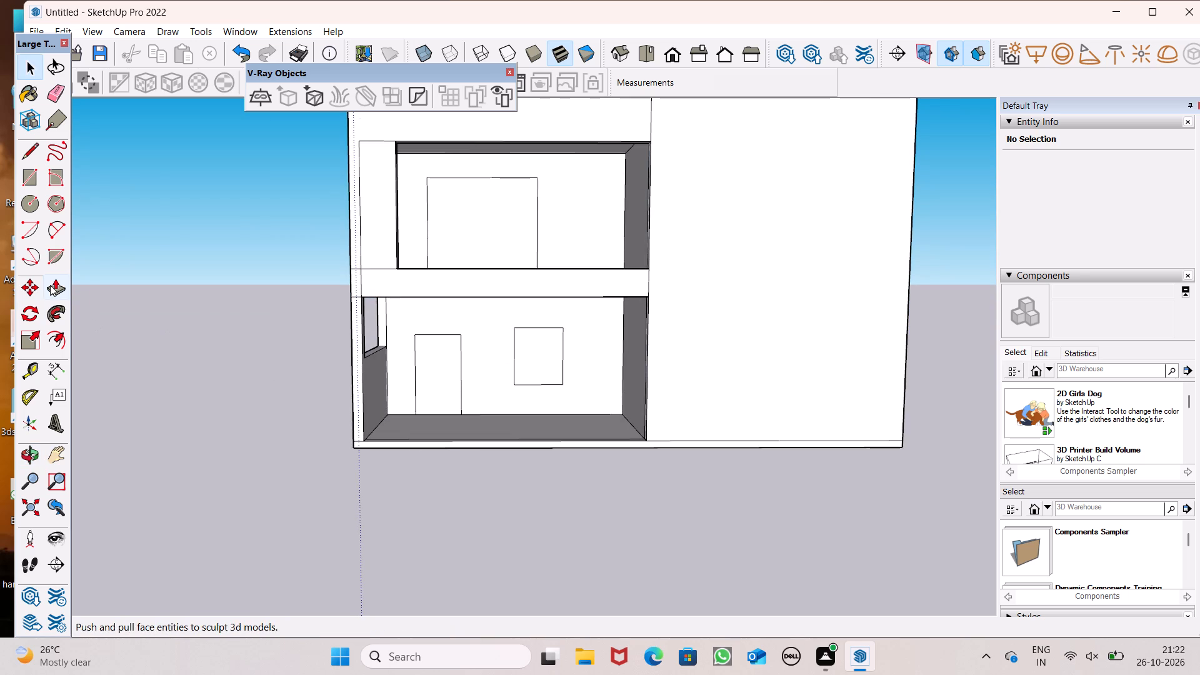
# Push the door and window rectangles on the ground-level recess's back wall 6" inward to cut them through.
pyautogui.scroll(5, 544, 412)
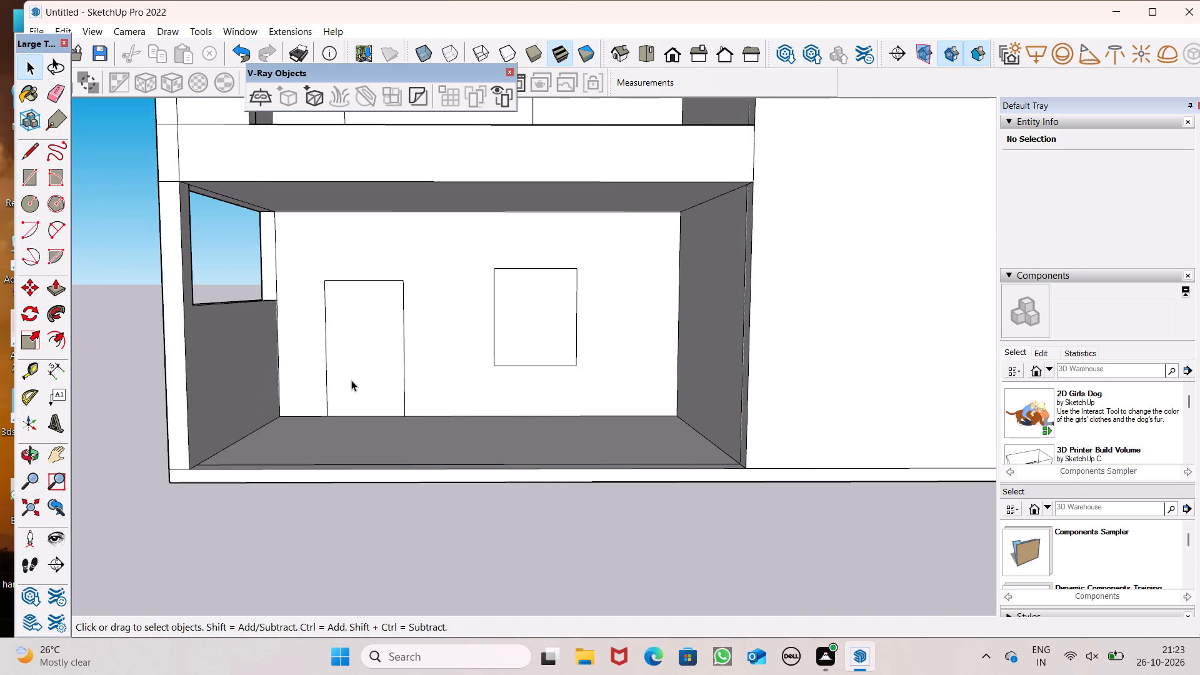
pyautogui.click(46, 291)
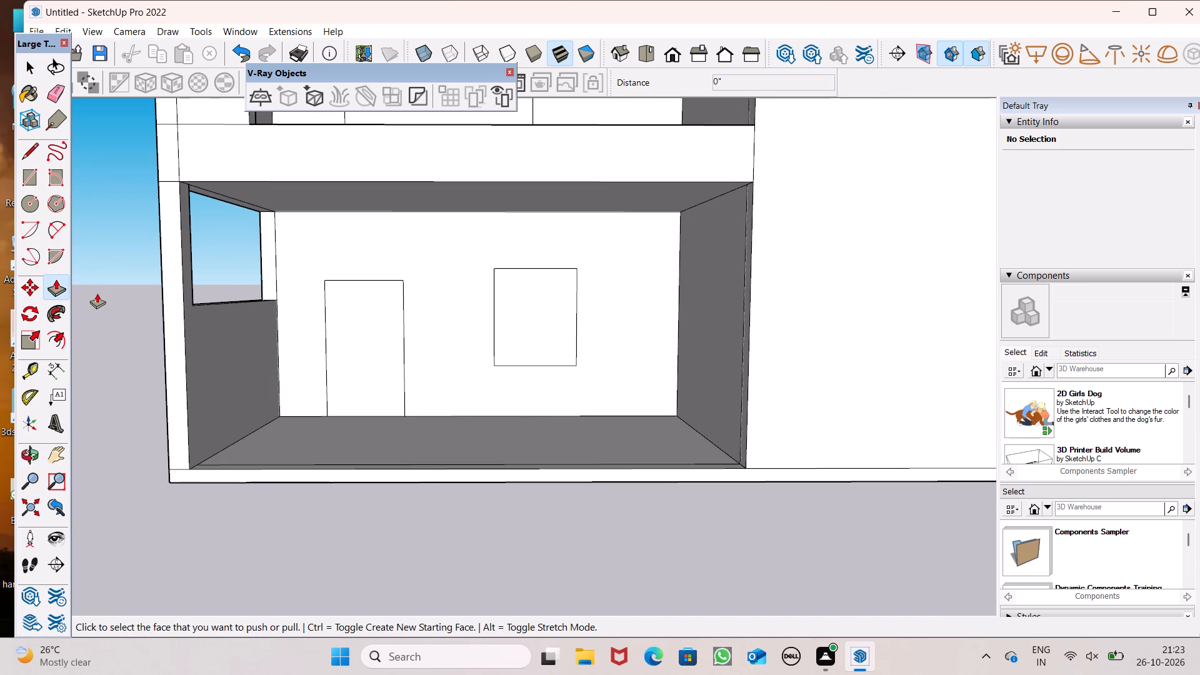
pyautogui.scroll(2, 391, 394)
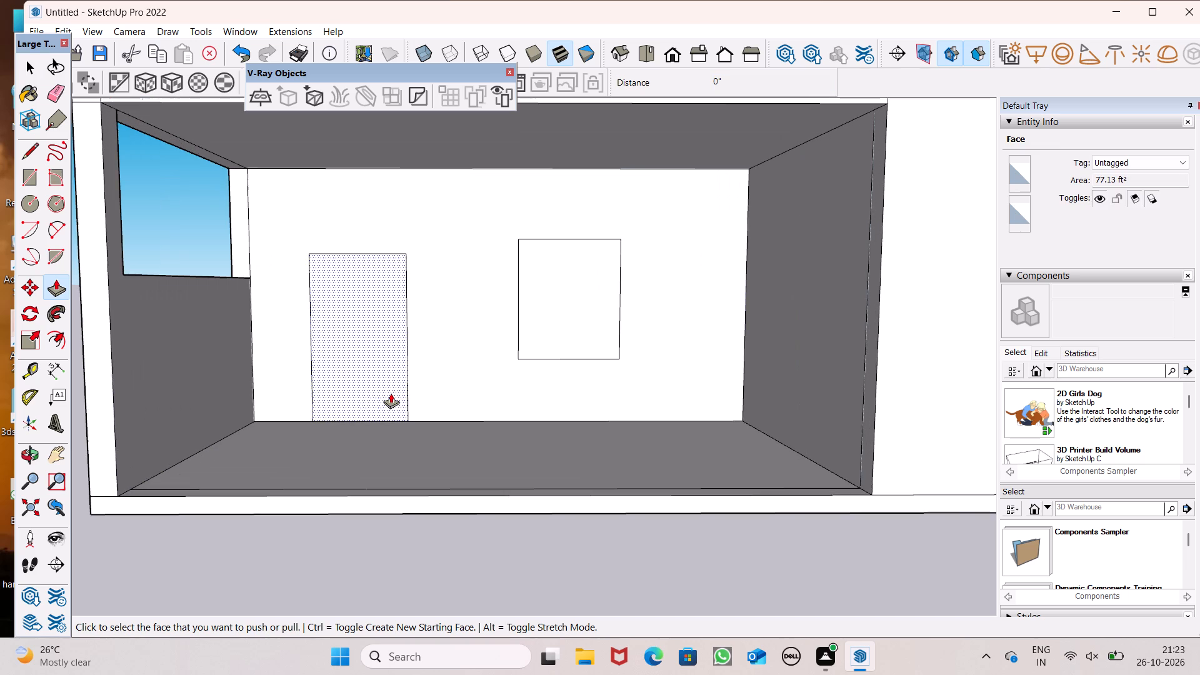
pyautogui.moveTo(332, 412); pyautogui.dragTo(357, 388)
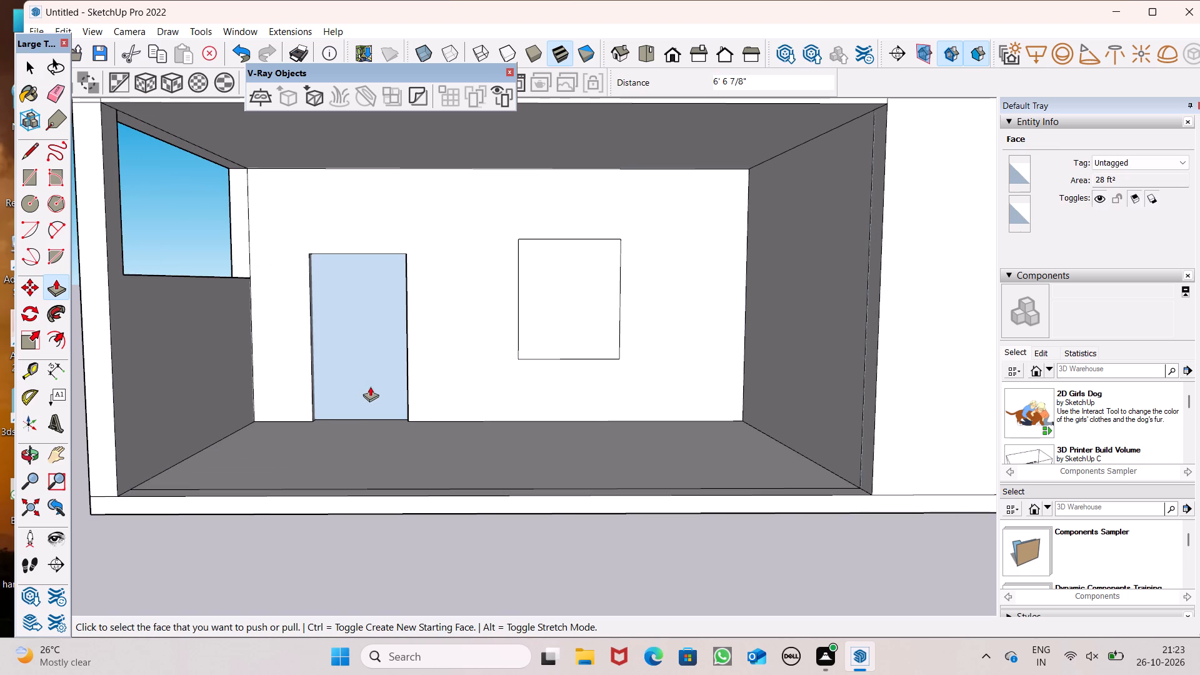
pyautogui.hotkey('ctrl', 'z')
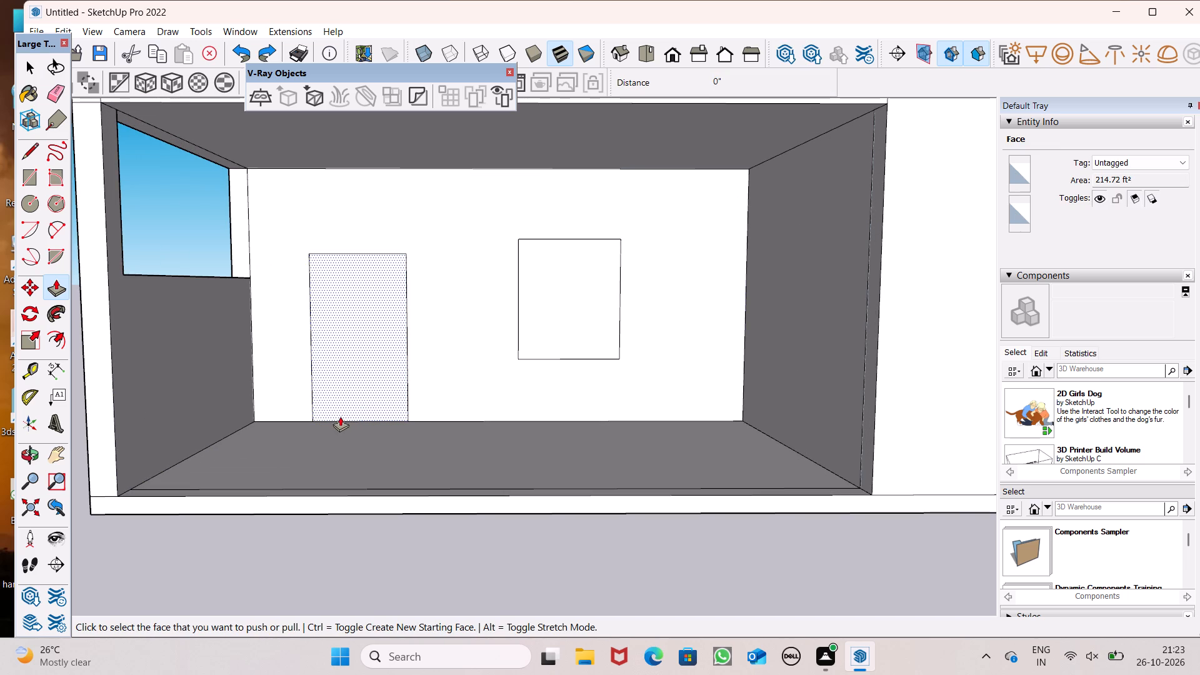
pyautogui.moveTo(340, 410); pyautogui.dragTo(376, 364)
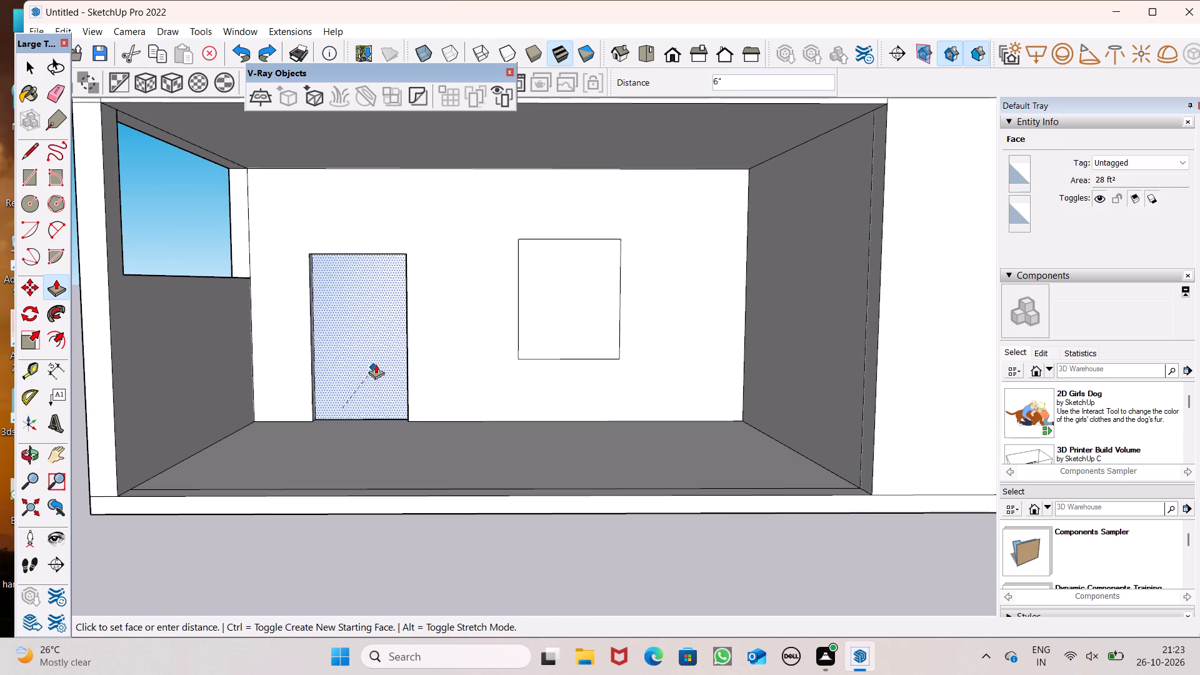
pyautogui.moveTo(376, 364); pyautogui.dragTo(376, 362)
pyautogui.moveTo(530, 348); pyautogui.dragTo(554, 316)
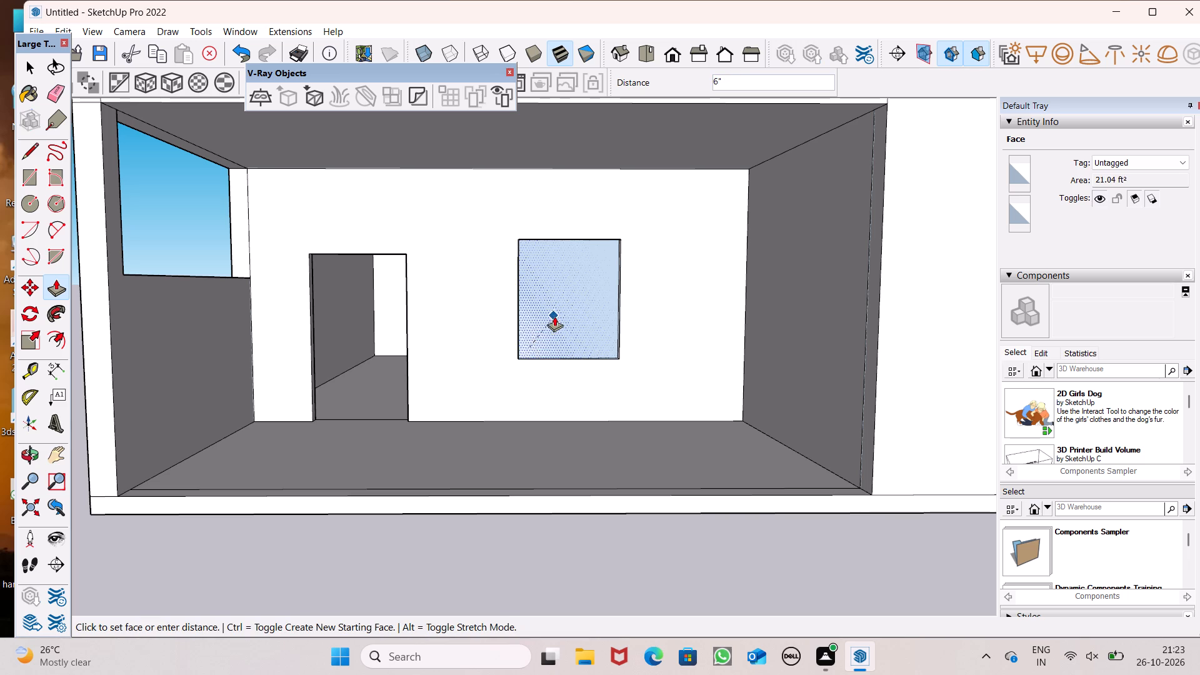
pyautogui.moveTo(554, 316); pyautogui.dragTo(569, 308)
# Push the wide rectangle on the middle recess's back wall 6" inward to cut an opening.
pyautogui.scroll(-6, 536, 311)
pyautogui.moveTo(515, 367); pyautogui.dragTo(497, 427, button='middle')
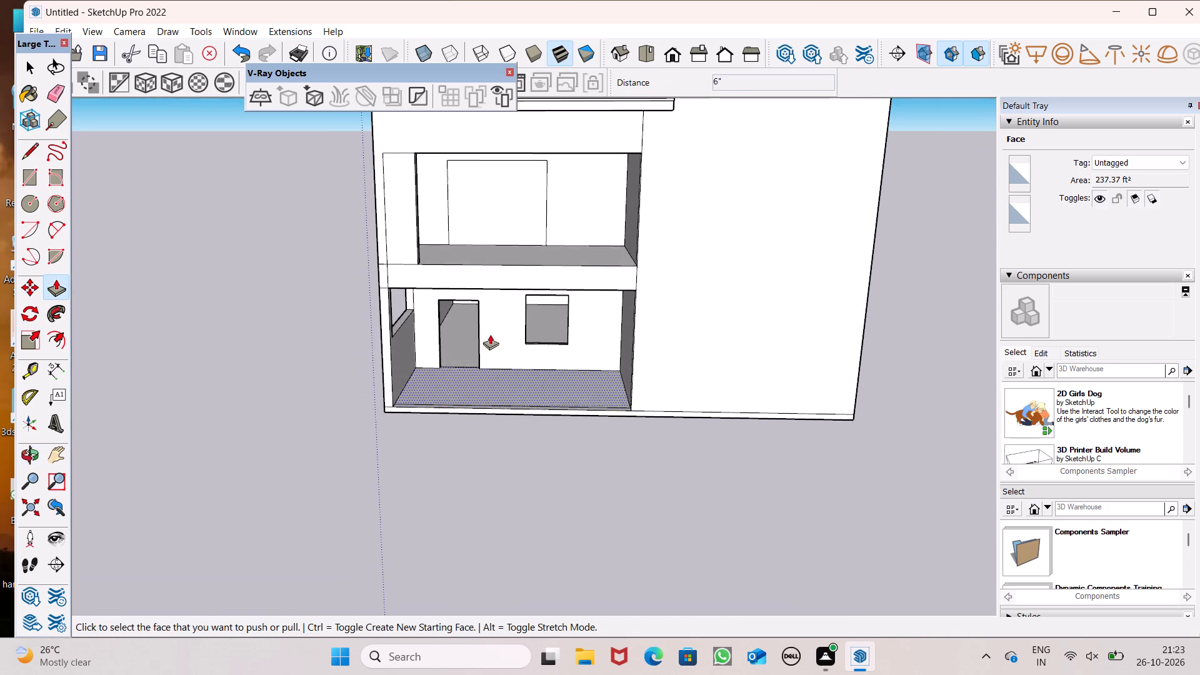
pyautogui.scroll(6, 504, 245)
pyautogui.moveTo(431, 248); pyautogui.dragTo(474, 215)
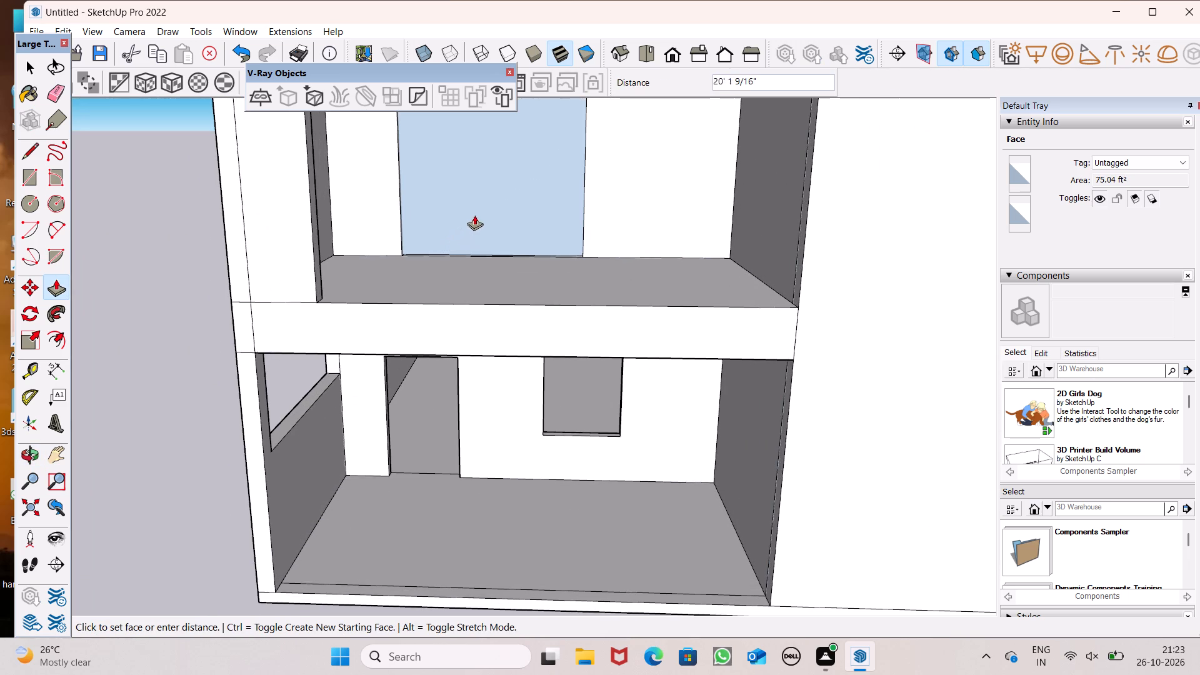
pyautogui.moveTo(474, 215); pyautogui.dragTo(488, 204)
# Push the door and window rectangles on the top recess's back wall 6" inward to cut them through.
pyautogui.scroll(-5, 481, 247)
pyautogui.moveTo(485, 272); pyautogui.dragTo(492, 287, button='middle')
pyautogui.scroll(-6, 489, 290)
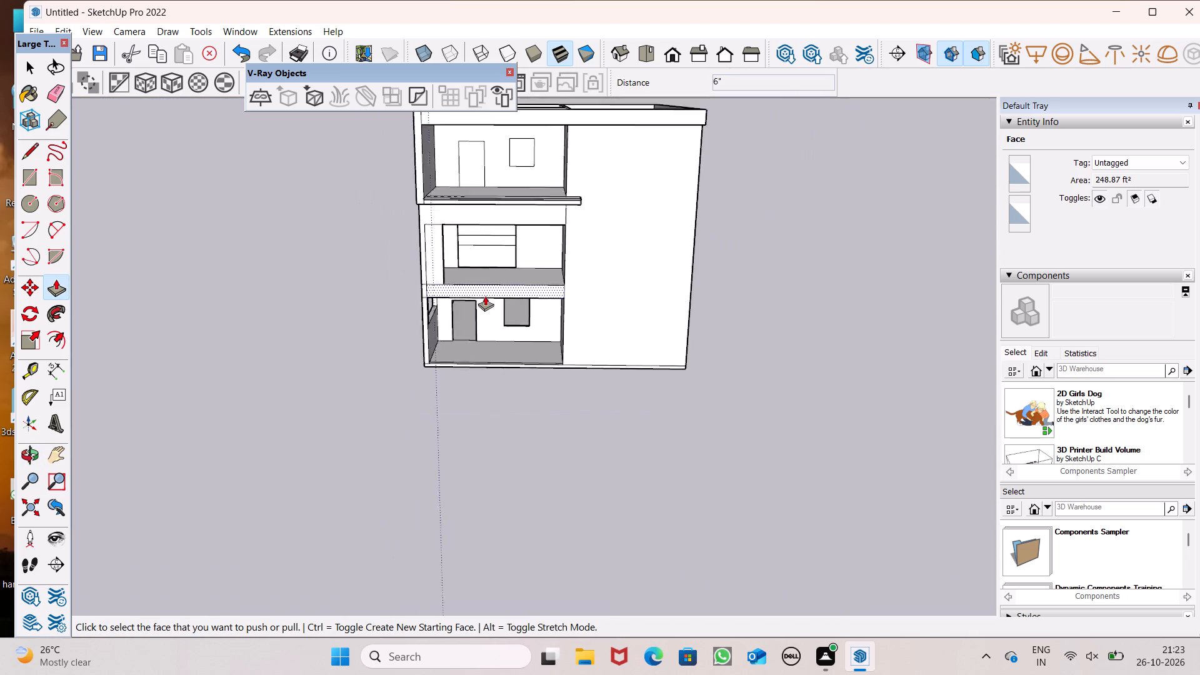
pyautogui.scroll(-2, 485, 296)
pyautogui.scroll(13, 481, 189)
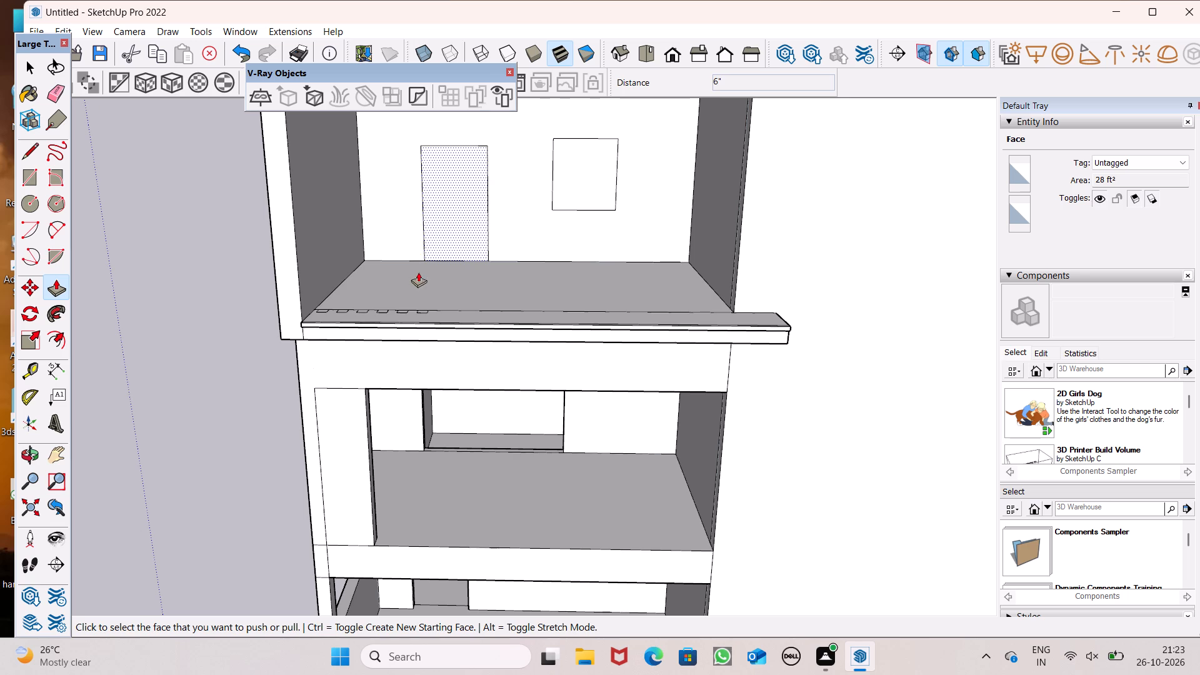
pyautogui.moveTo(418, 272); pyautogui.dragTo(467, 215)
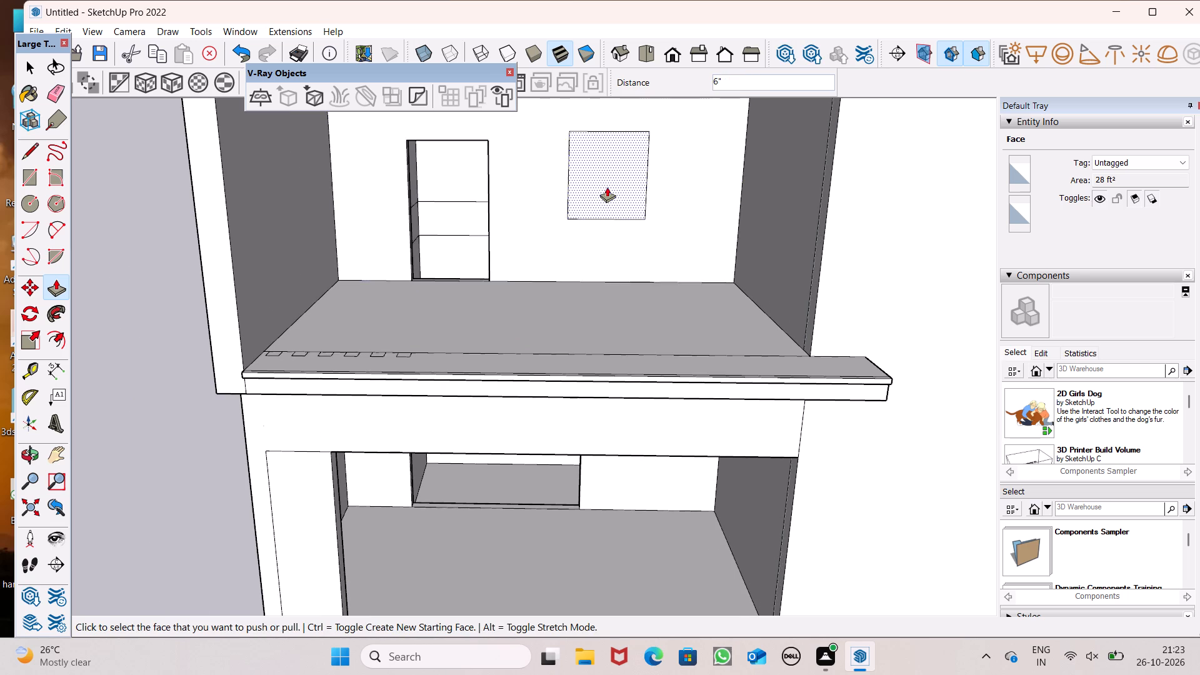
pyautogui.scroll(3, 607, 187)
pyautogui.moveTo(572, 217); pyautogui.dragTo(586, 204)
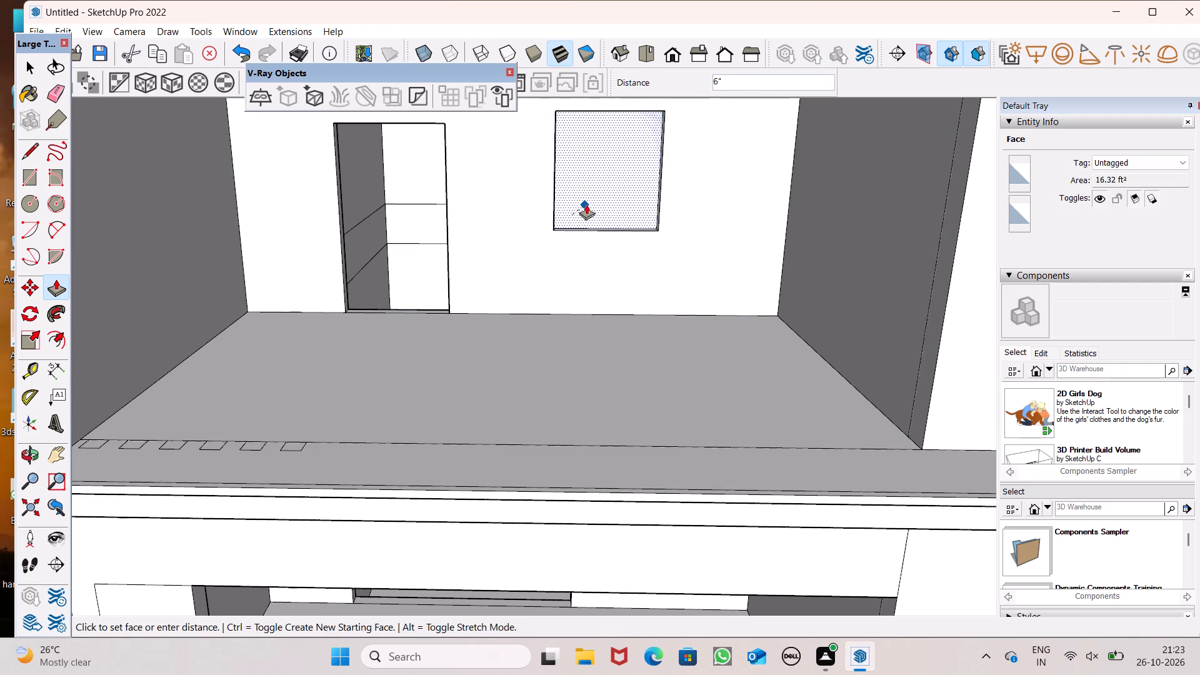
pyautogui.moveTo(586, 204); pyautogui.dragTo(638, 147)
# Examine the new wall openings from inside the house, along with the roof edge and the upper front.
pyautogui.scroll(-3, 621, 179)
pyautogui.moveTo(619, 247); pyautogui.dragTo(2, 402, button='middle')
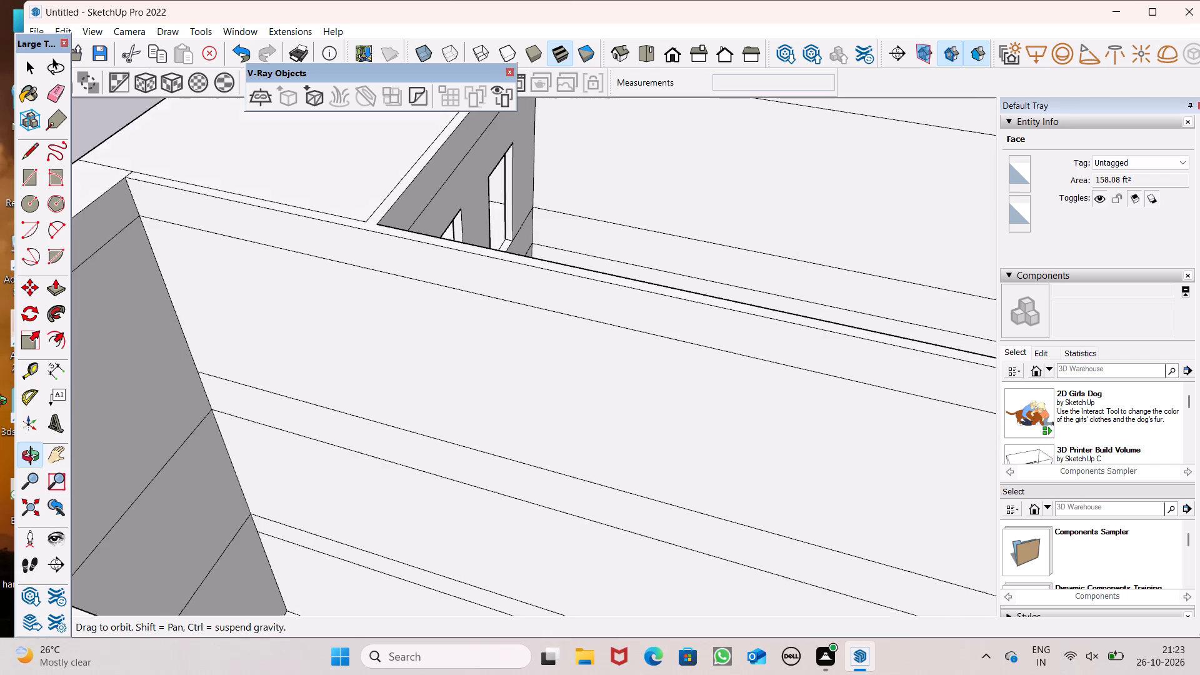
pyautogui.moveTo(2, 402); pyautogui.dragTo(10, 400, button='middle')
pyautogui.scroll(3, 442, 256)
pyautogui.moveTo(508, 301); pyautogui.dragTo(286, 253, button='middle')
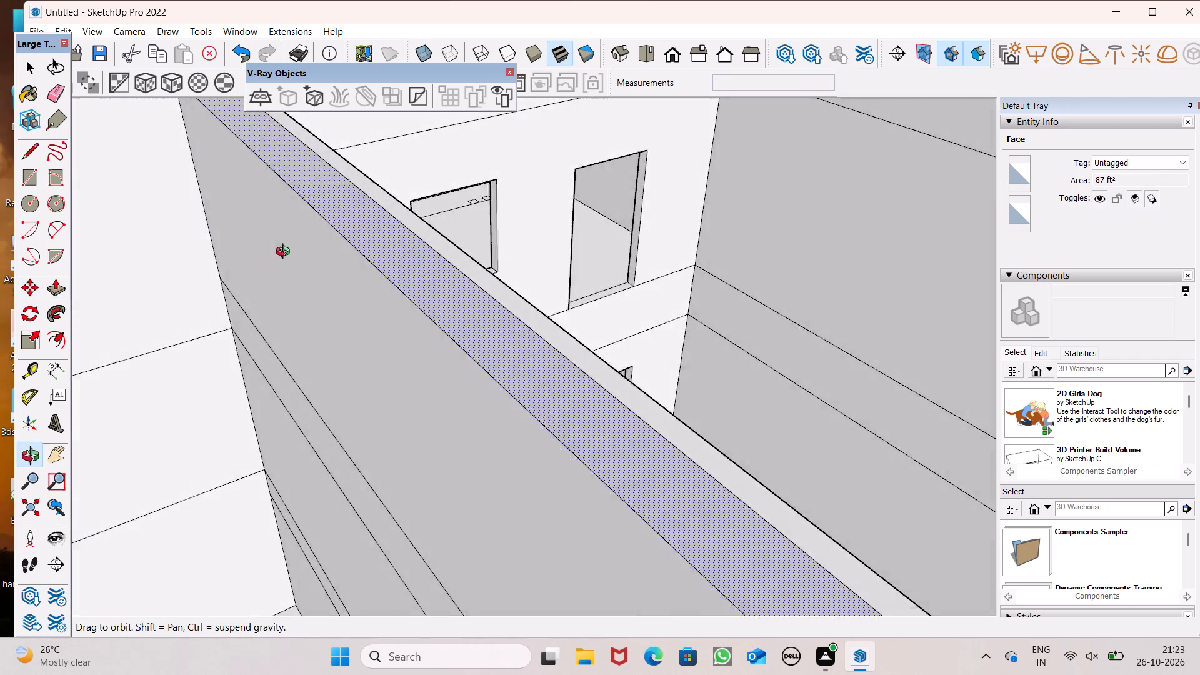
pyautogui.moveTo(286, 253); pyautogui.dragTo(804, 212, button='middle')
pyautogui.moveTo(265, 371); pyautogui.dragTo(840, 245, button='middle')
pyautogui.scroll(-12, 667, 216)
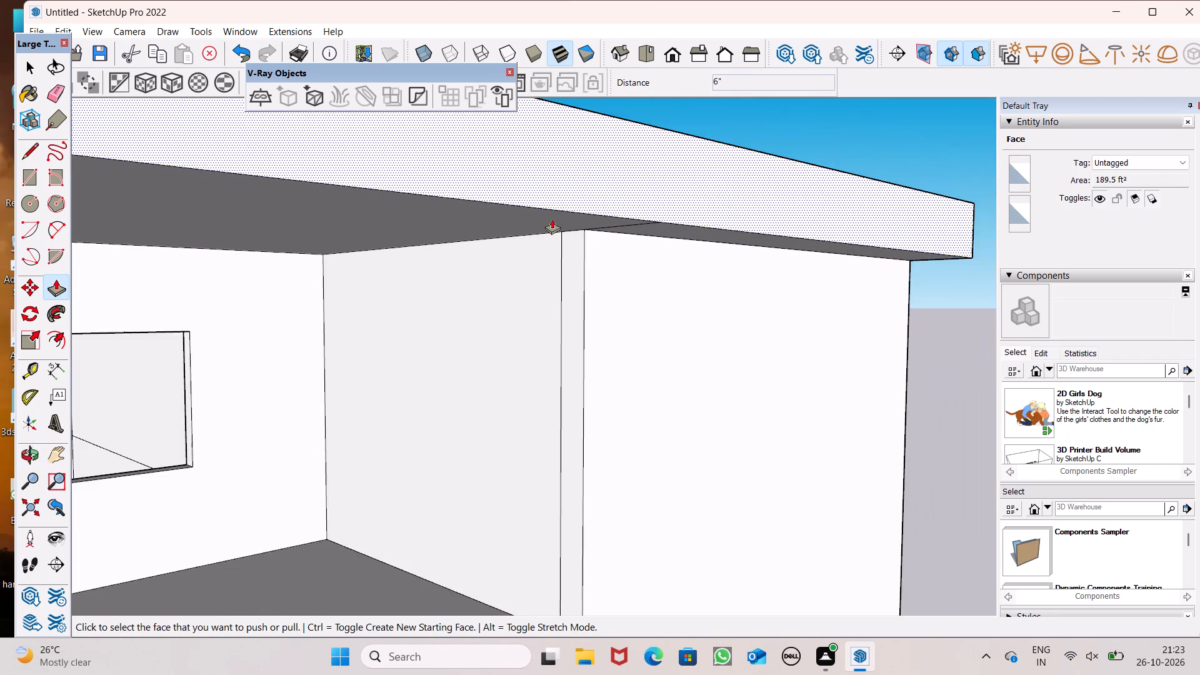
pyautogui.scroll(-7, 552, 219)
pyautogui.moveTo(559, 253); pyautogui.dragTo(432, 337, button='middle')
pyautogui.press('space')
pyautogui.scroll(-4, 562, 197)
pyautogui.moveTo(538, 256); pyautogui.dragTo(493, 292, button='middle')
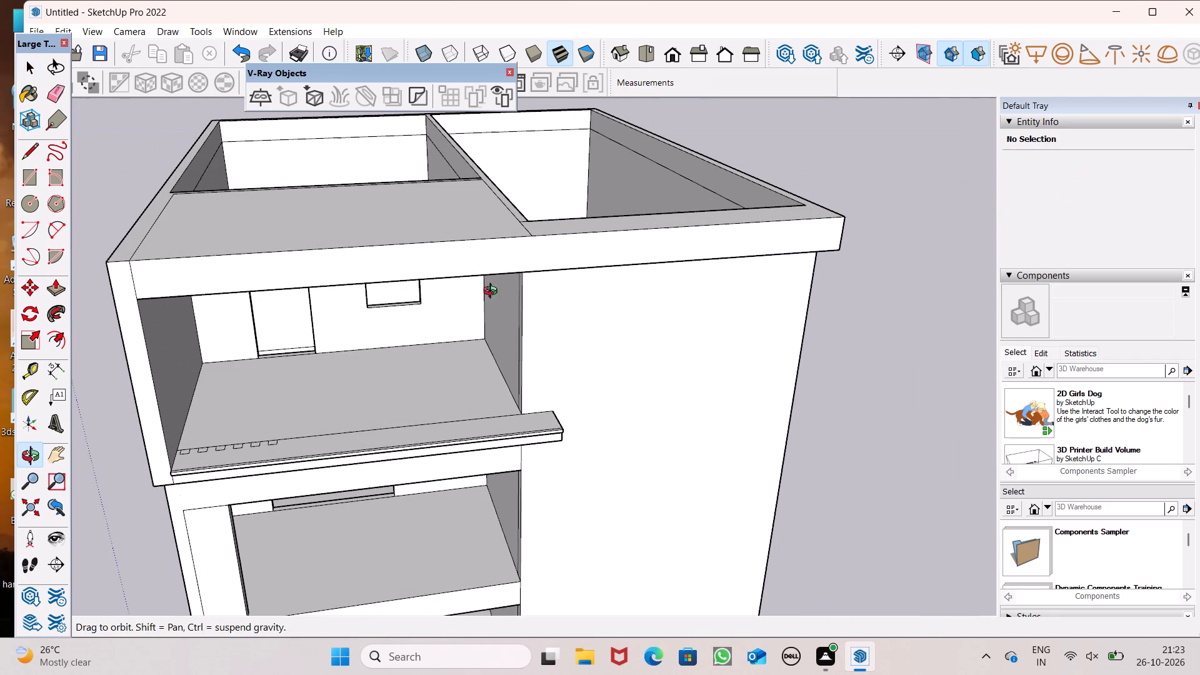
pyautogui.moveTo(493, 292); pyautogui.dragTo(491, 292, button='middle')
pyautogui.scroll(1, 174, 383)
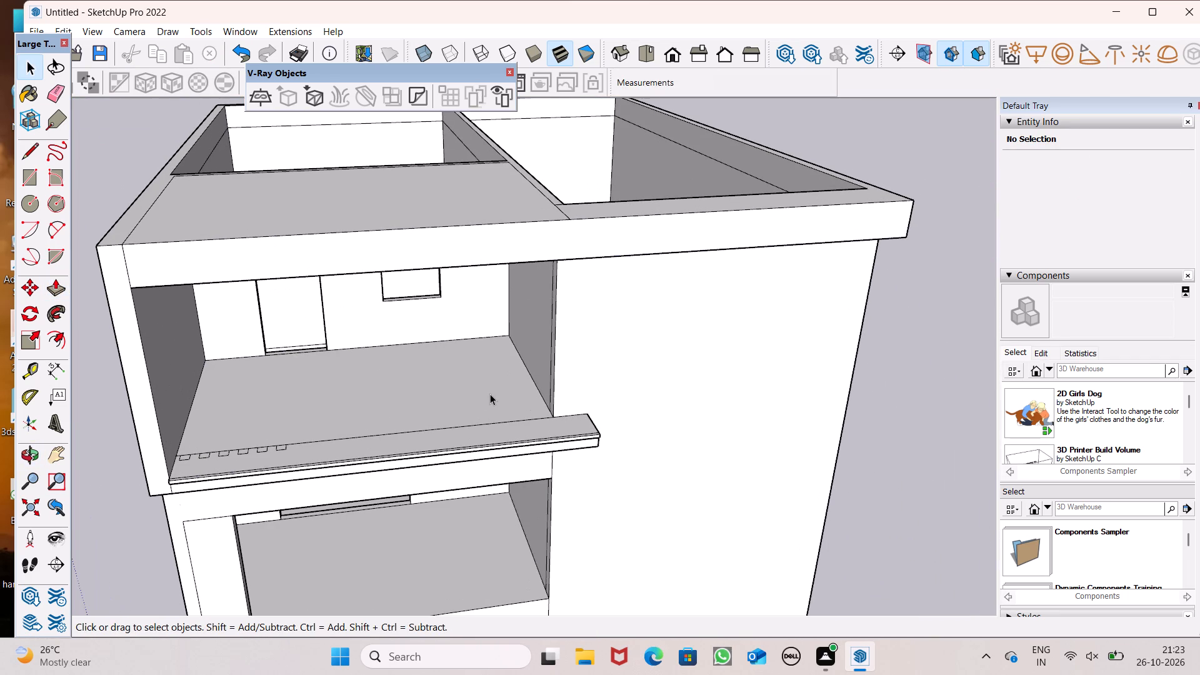
# Erase the sixth small square, at the right end of the row on the top recess's ledge.
pyautogui.scroll(-3, 491, 387)
pyautogui.scroll(7, 300, 460)
pyautogui.moveTo(394, 440); pyautogui.dragTo(360, 462, button='middle')
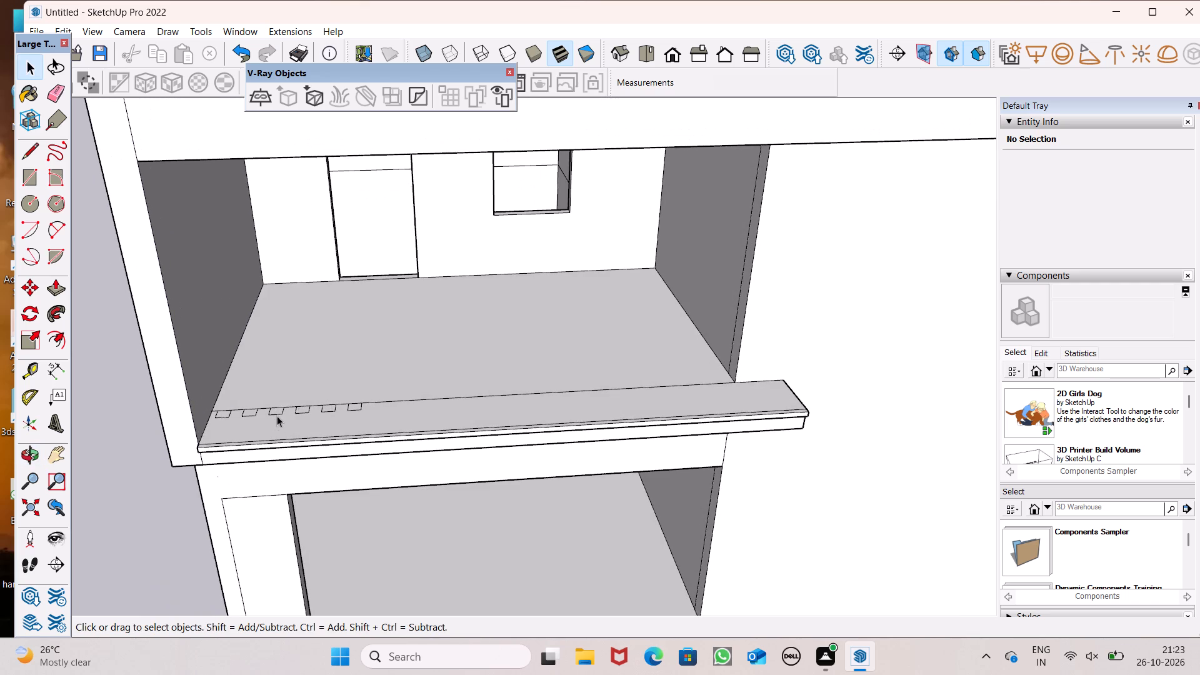
pyautogui.scroll(5, 349, 402)
pyautogui.click(357, 412)
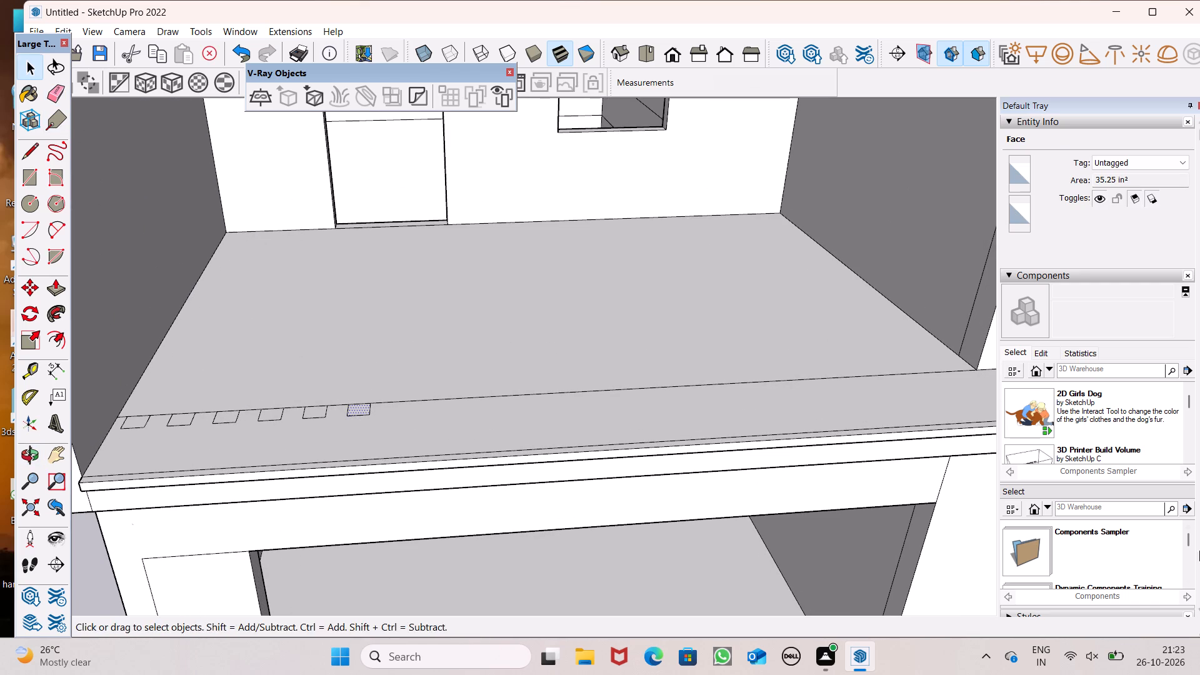
pyautogui.click(58, 87)
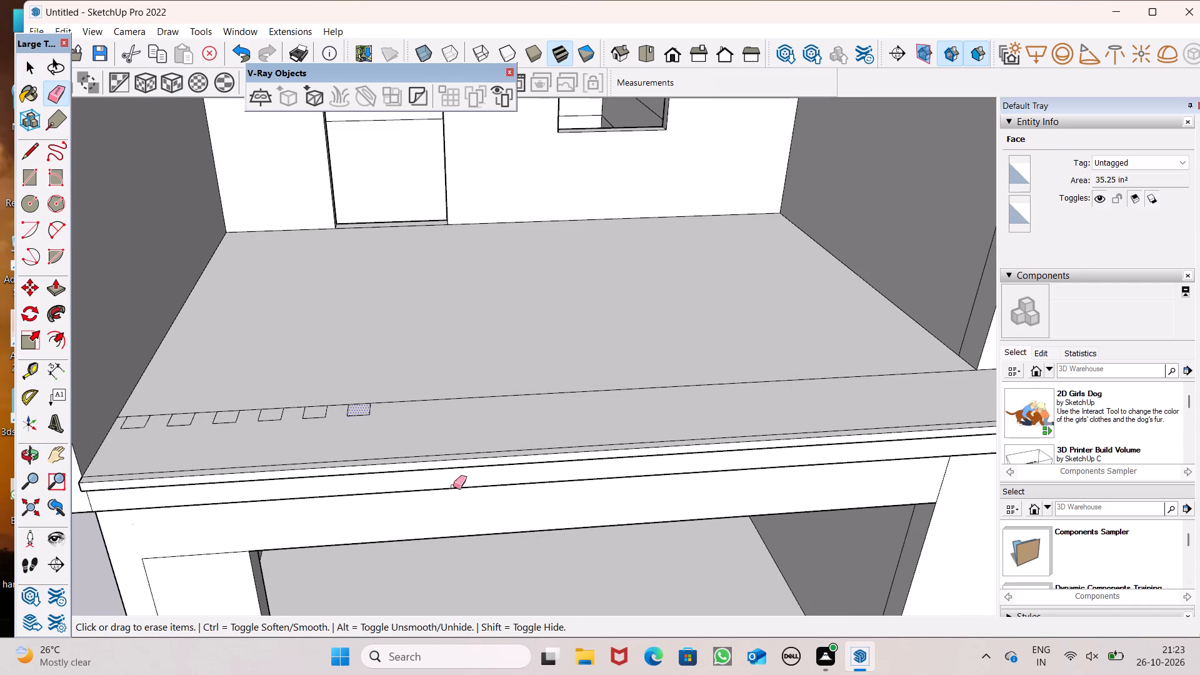
pyautogui.scroll(5, 455, 504)
pyautogui.scroll(4, 199, 333)
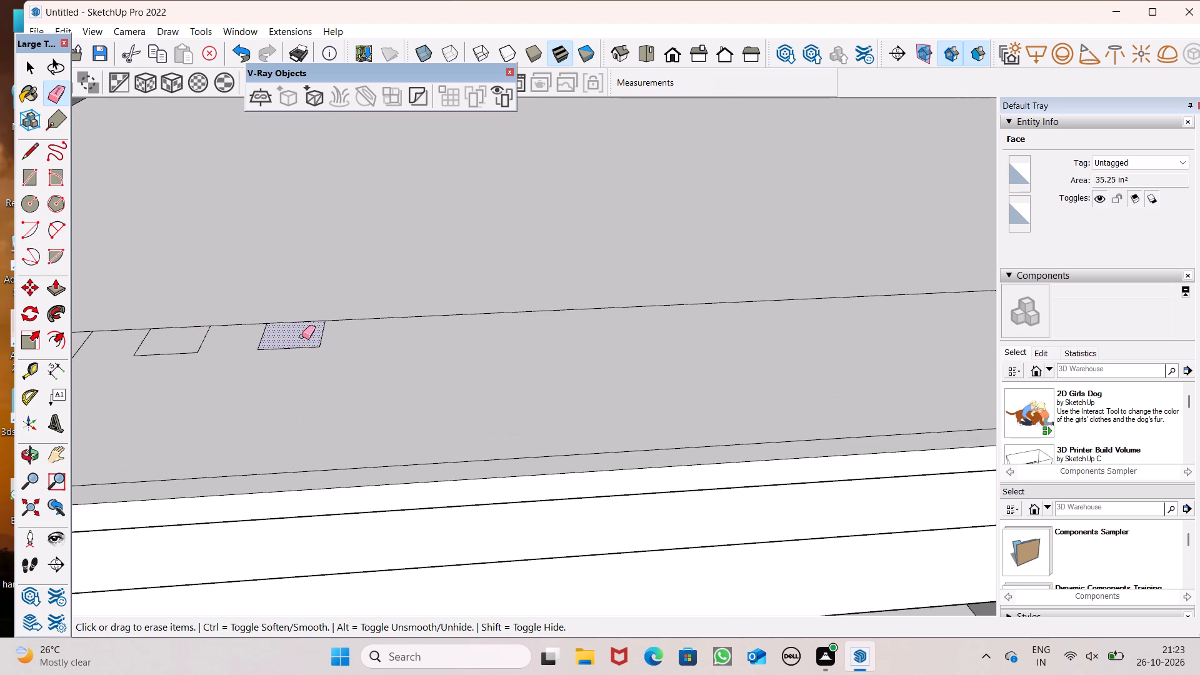
pyautogui.scroll(4, 278, 342)
pyautogui.moveTo(247, 347); pyautogui.dragTo(344, 336)
pyautogui.press('space')
# Pull the leftmost square on the top recess's ledge up about 9' 11 9/16" to form a vertical post.
pyautogui.scroll(-13, 435, 367)
pyautogui.scroll(1, 442, 377)
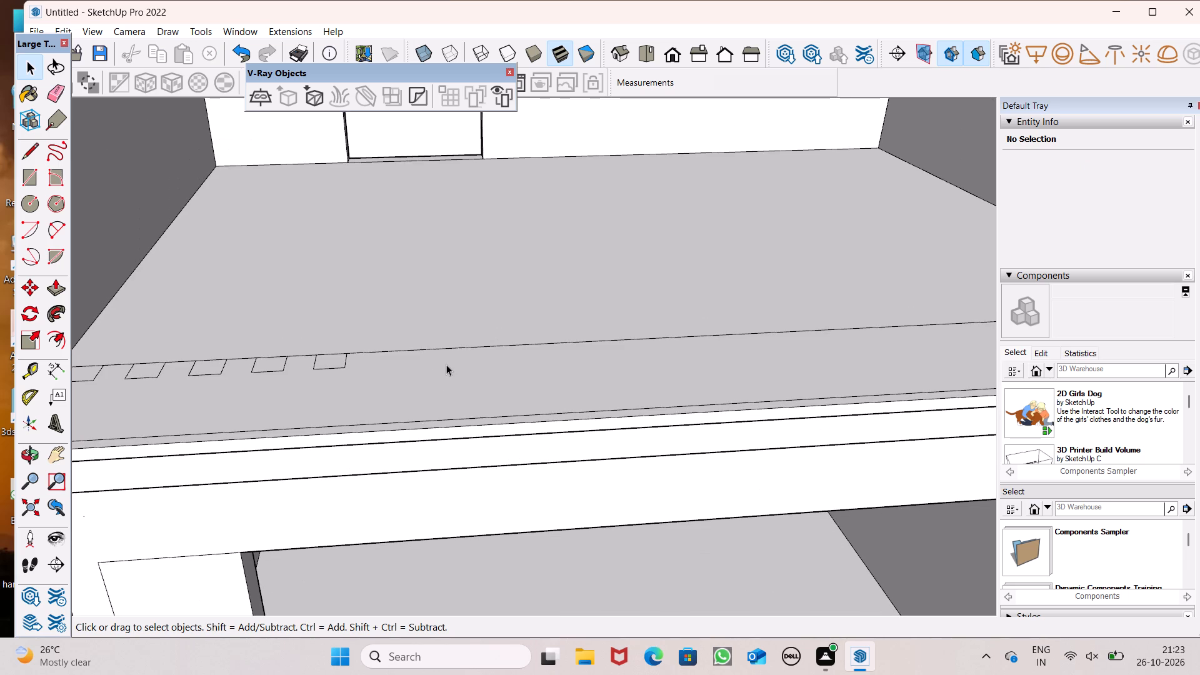
pyautogui.scroll(-11, 457, 381)
pyautogui.moveTo(459, 396); pyautogui.dragTo(451, 367, button='middle')
pyautogui.scroll(-5, 447, 377)
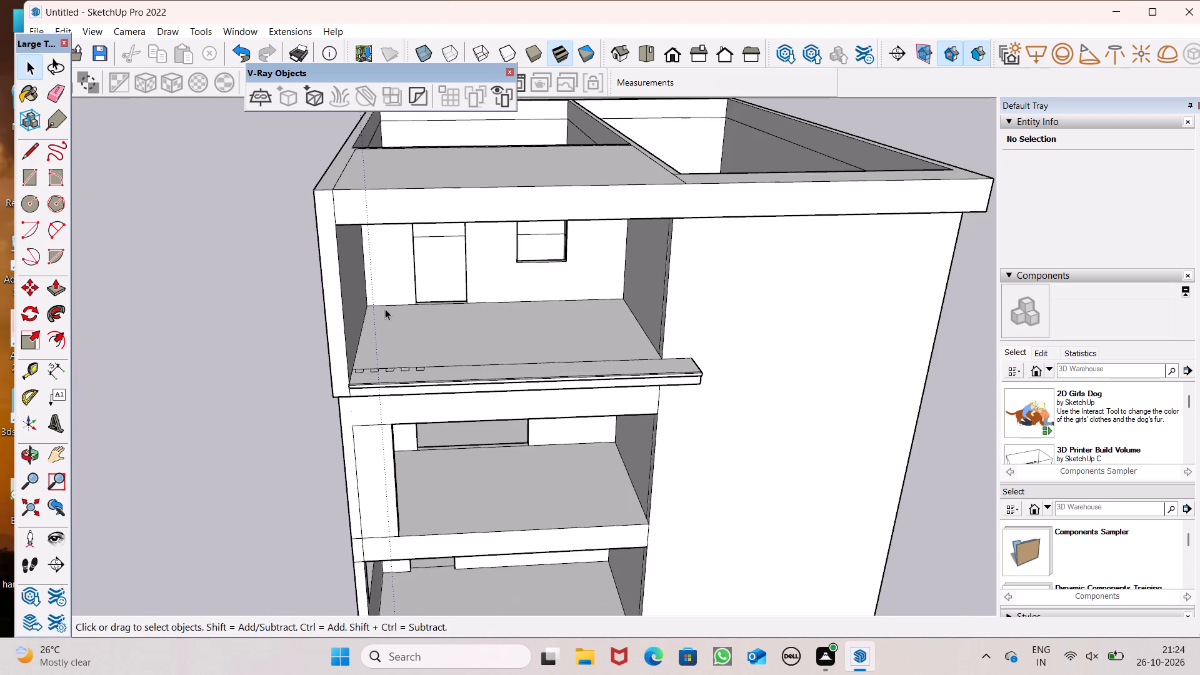
pyautogui.scroll(7, 382, 287)
pyautogui.scroll(-3, 373, 272)
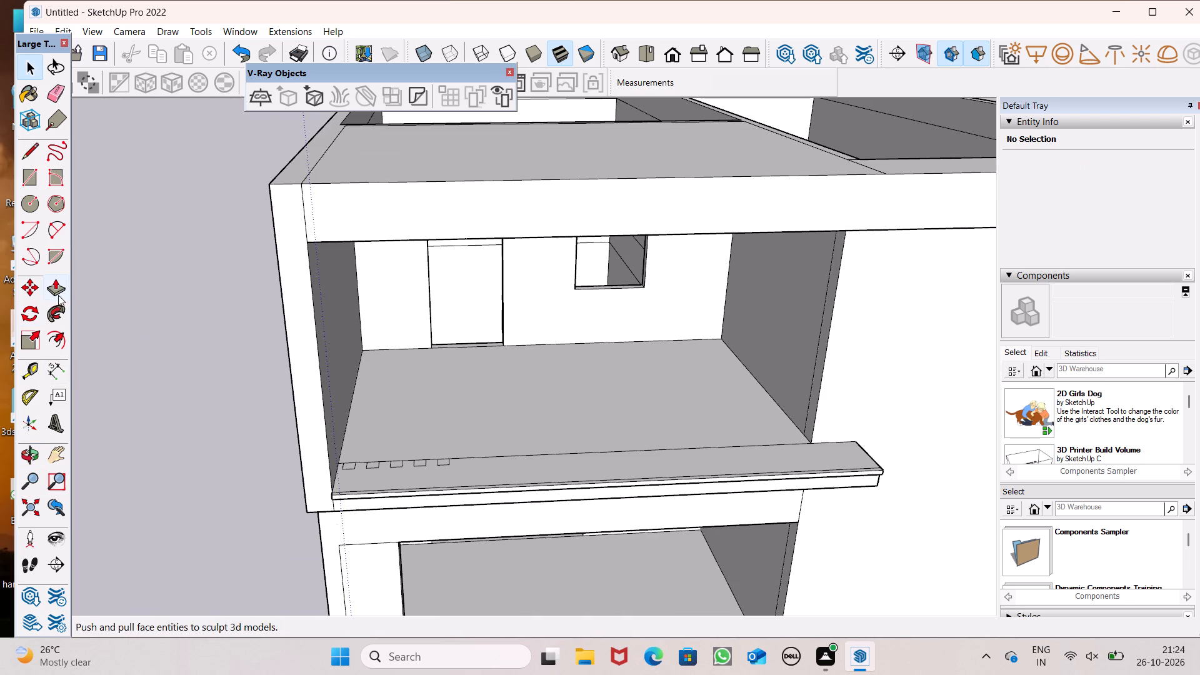
pyautogui.click(58, 292)
pyautogui.scroll(1, 296, 368)
pyautogui.scroll(2, 361, 477)
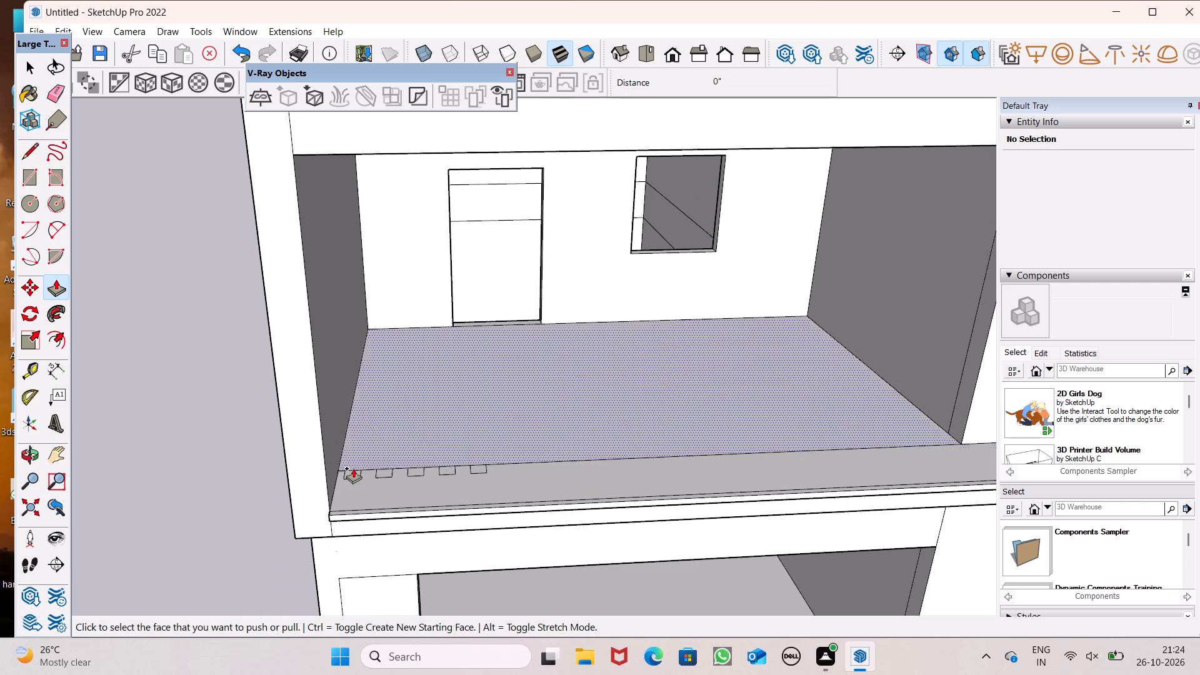
pyautogui.moveTo(350, 472); pyautogui.dragTo(349, 142)
# Pull the second, third and fourth squares on the top recess's ledge up 10' to form matching vertical posts.
pyautogui.moveTo(386, 384); pyautogui.dragTo(348, 294, button='middle')
pyautogui.scroll(-6, 352, 336)
pyautogui.moveTo(365, 325); pyautogui.dragTo(360, 256, button='middle')
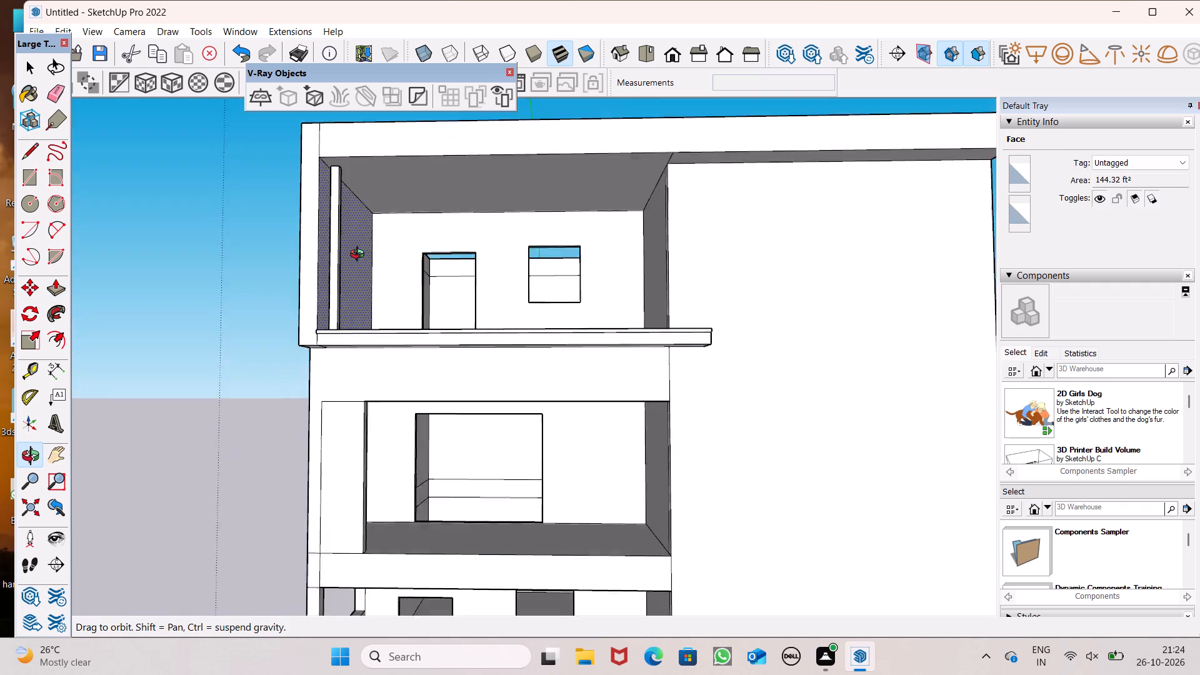
pyautogui.moveTo(360, 256); pyautogui.dragTo(356, 253, button='middle')
pyautogui.scroll(1, 354, 250)
pyautogui.moveTo(404, 297); pyautogui.dragTo(444, 441, button='middle')
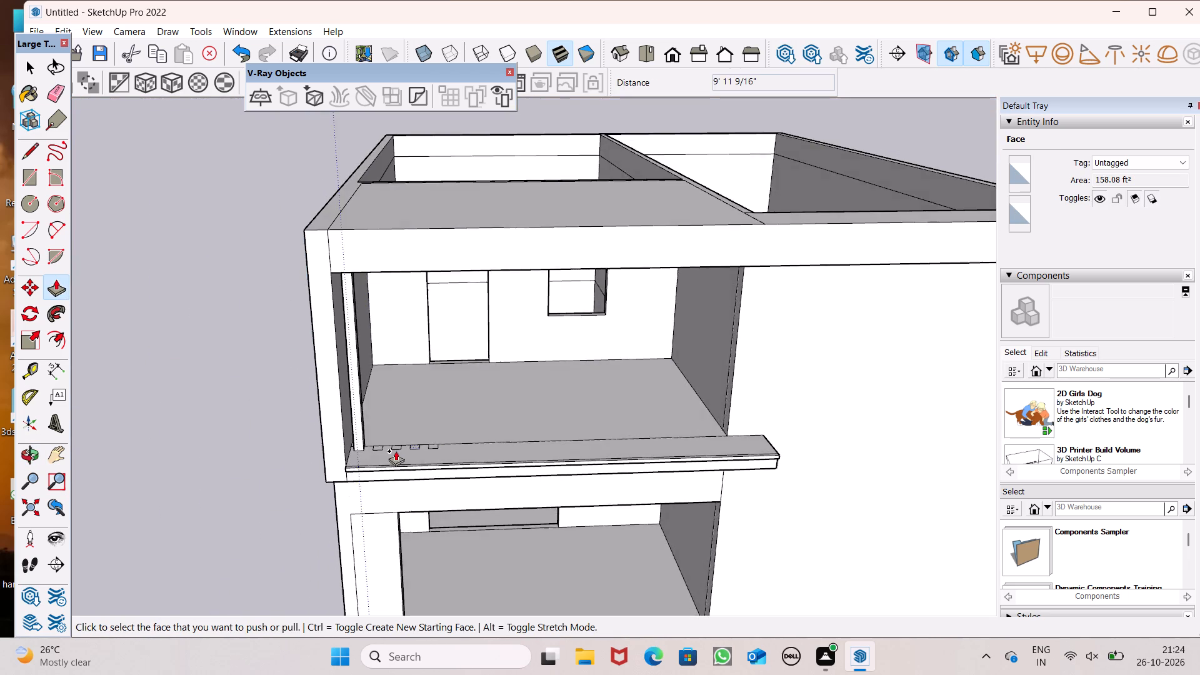
pyautogui.scroll(7, 393, 451)
pyautogui.click(366, 440)
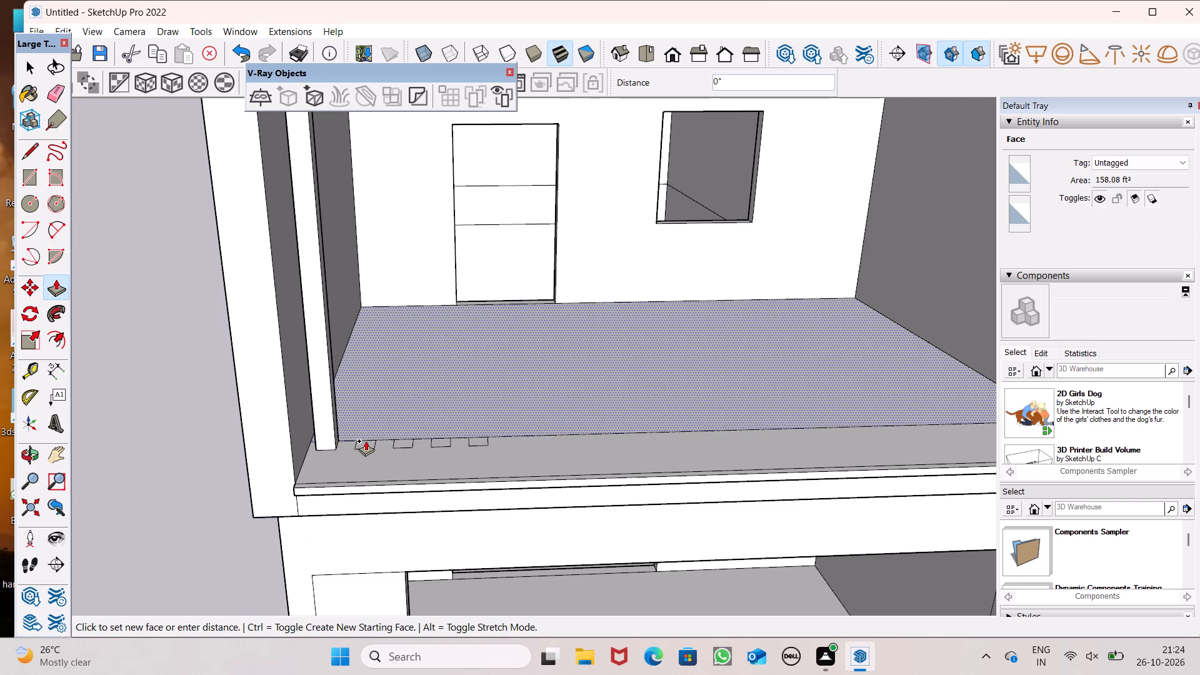
pyautogui.press('space')
pyautogui.scroll(-5, 410, 384)
pyautogui.moveTo(421, 417); pyautogui.dragTo(433, 512, button='middle')
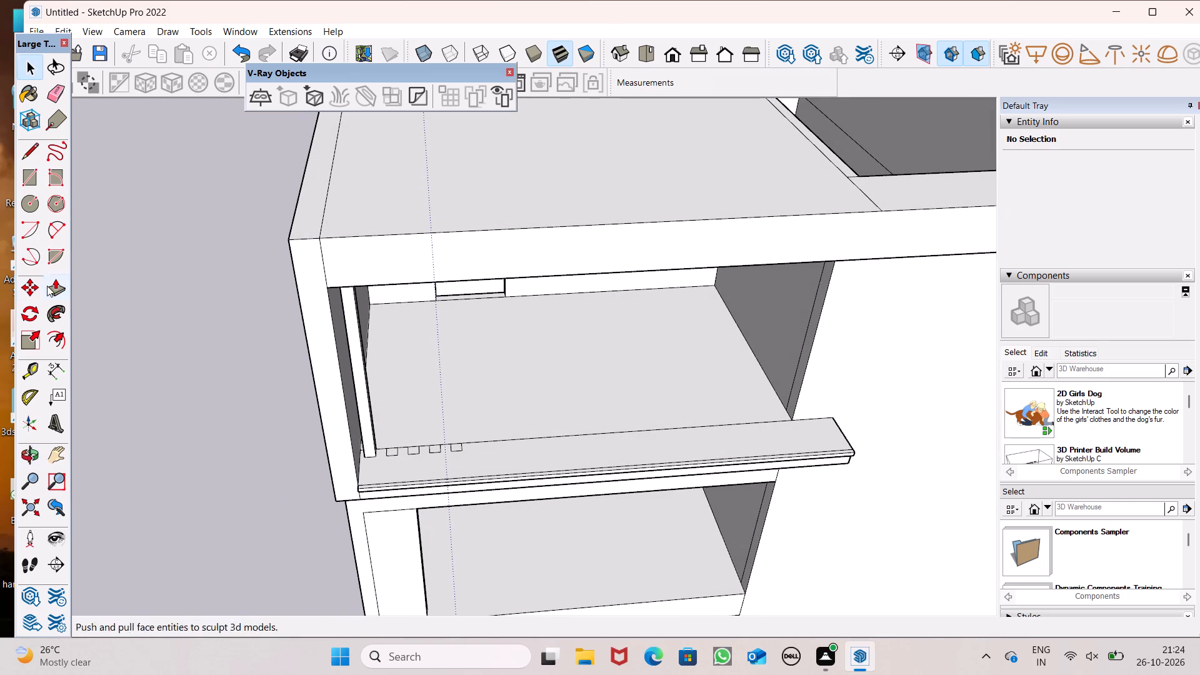
pyautogui.click(58, 293)
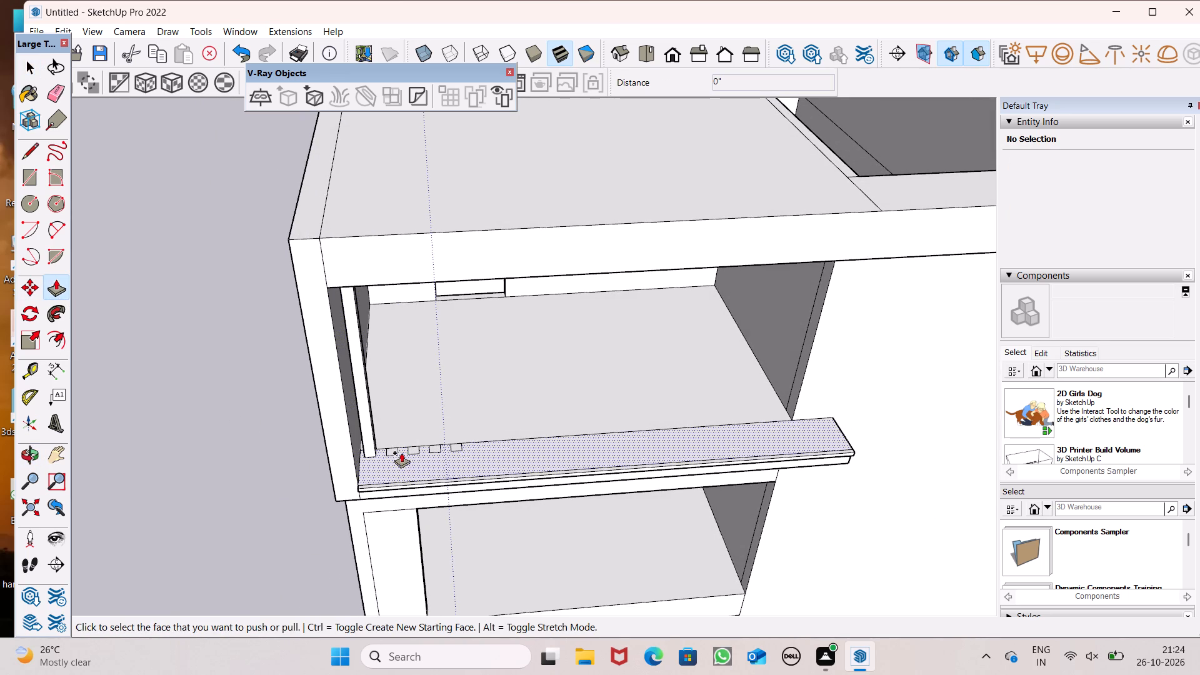
pyautogui.moveTo(396, 451); pyautogui.dragTo(385, 286)
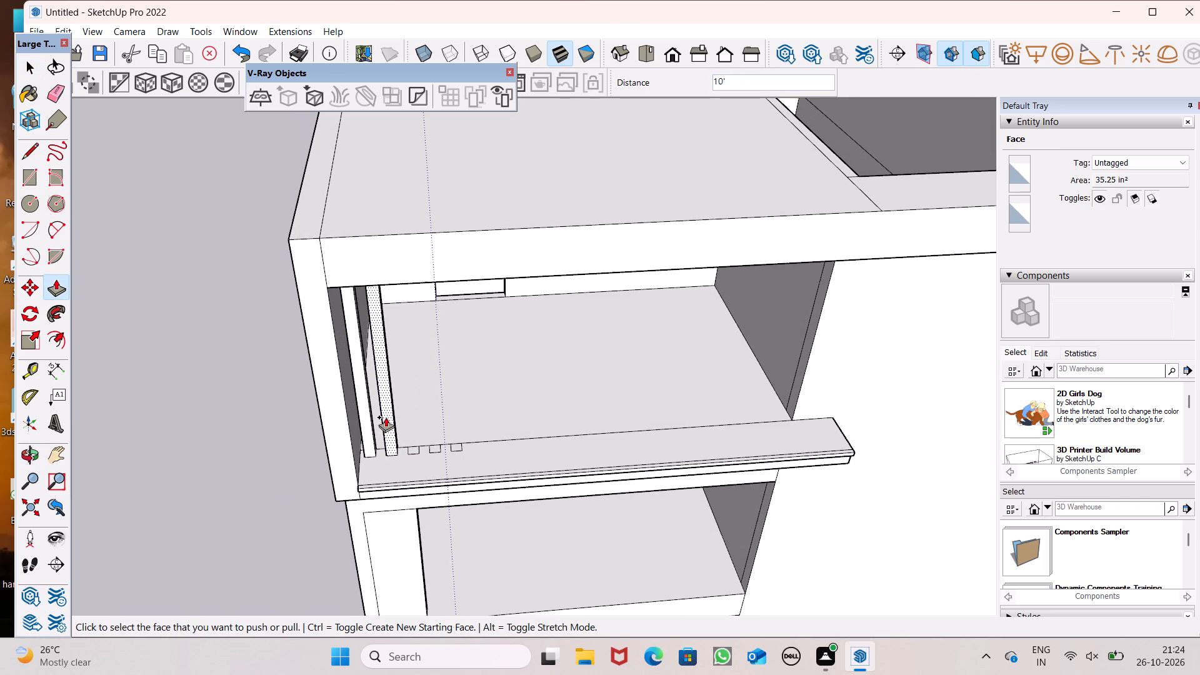
pyautogui.moveTo(414, 451); pyautogui.dragTo(376, 286)
pyautogui.moveTo(431, 447); pyautogui.dragTo(428, 391)
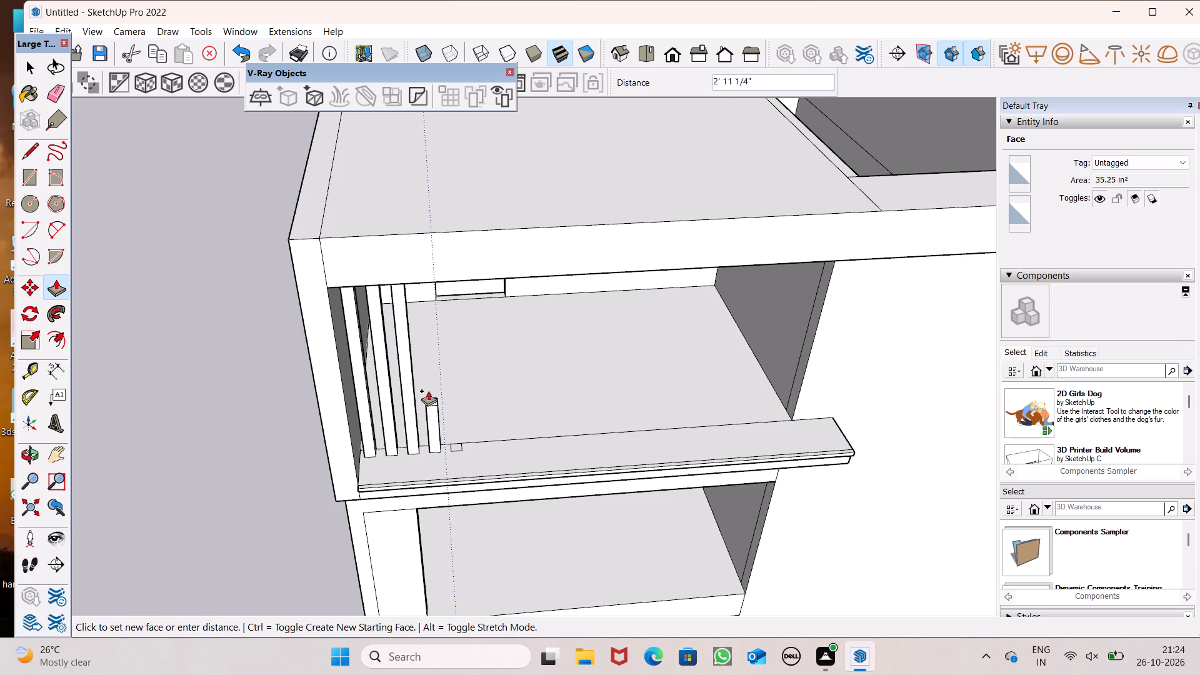
pyautogui.moveTo(428, 391); pyautogui.dragTo(396, 286)
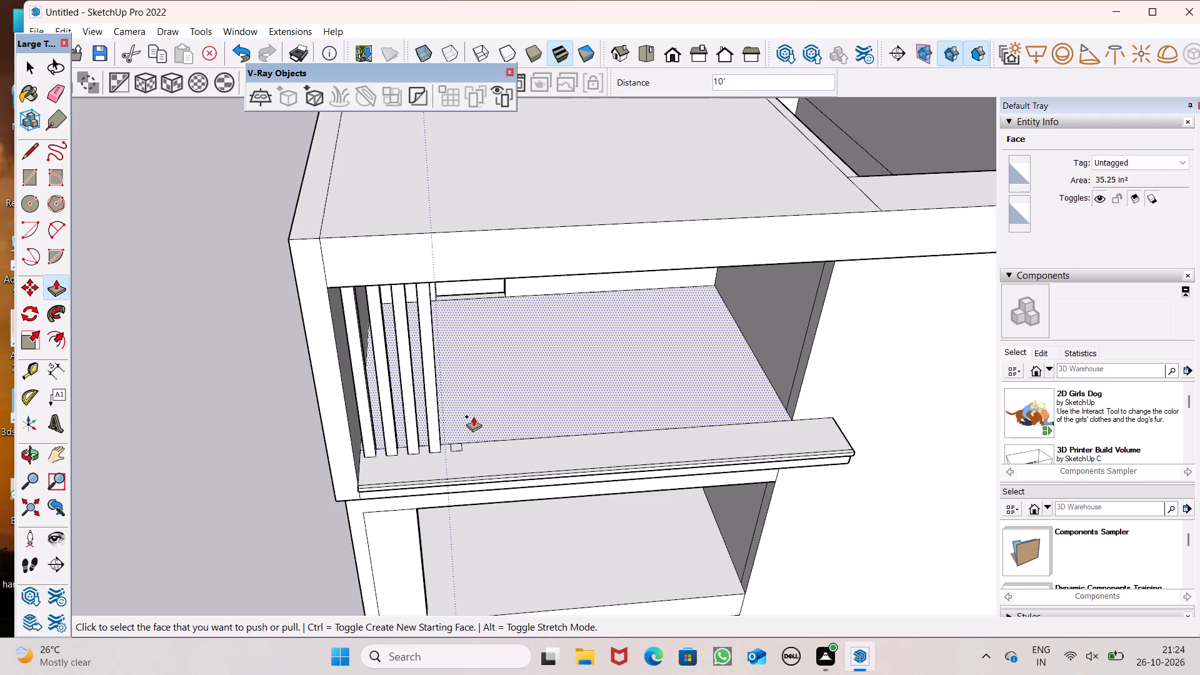
pyautogui.moveTo(484, 467); pyautogui.dragTo(476, 424, button='middle')
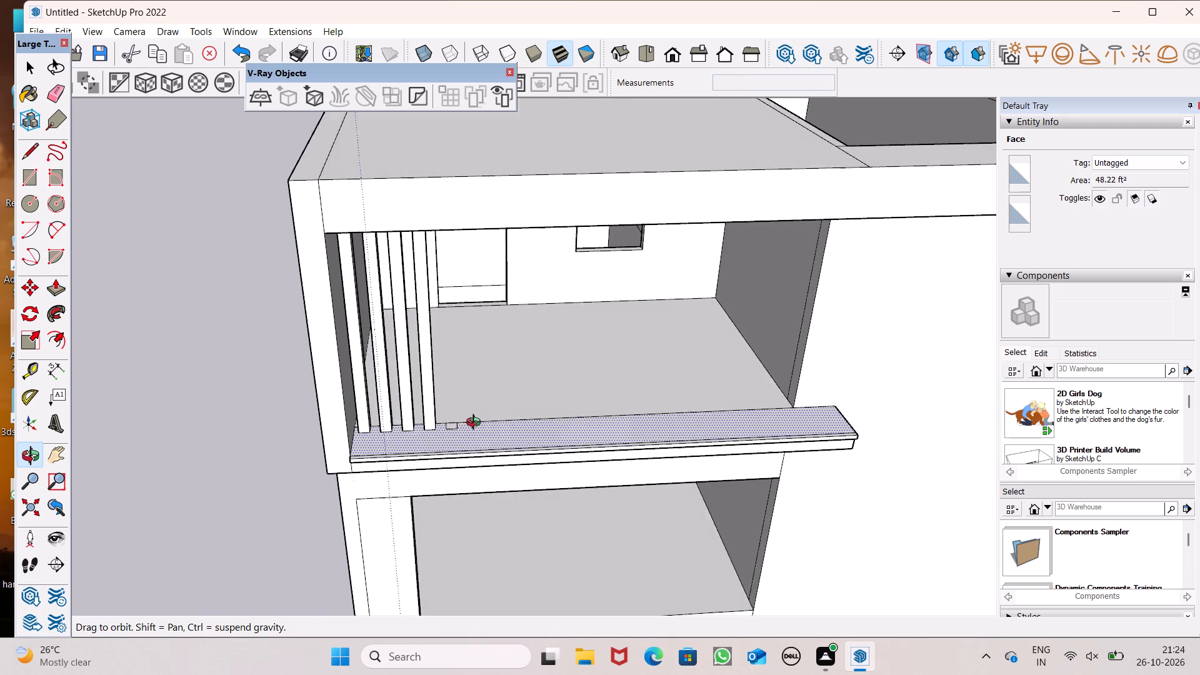
# Erase the remaining fifth small square beside the four vertical posts on the top recess's ledge.
pyautogui.moveTo(476, 424); pyautogui.dragTo(446, 432, button='middle')
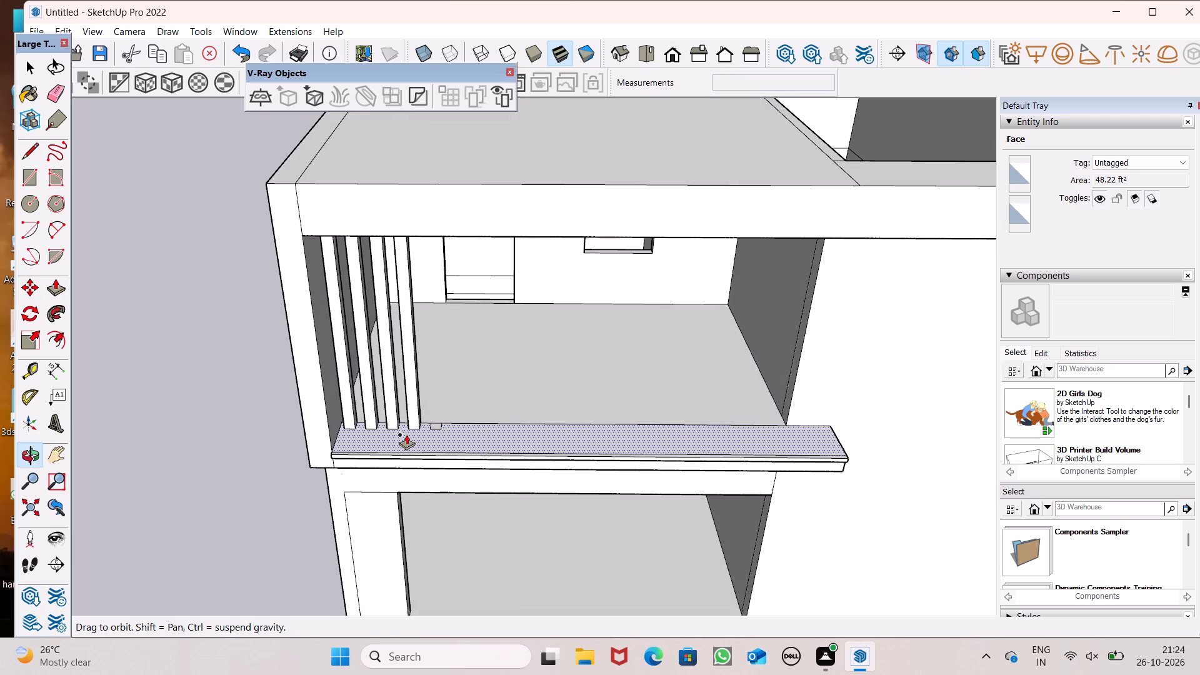
pyautogui.press('space')
pyautogui.moveTo(377, 410); pyautogui.dragTo(384, 463, button='middle')
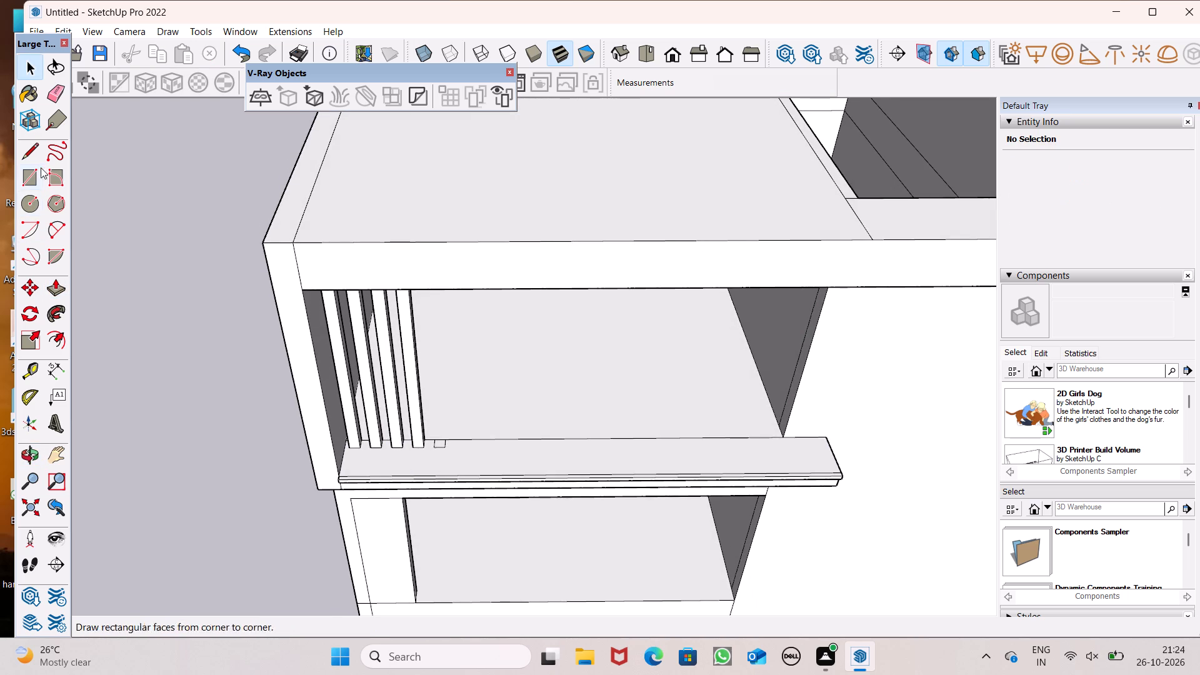
pyautogui.click(51, 99)
pyautogui.scroll(6, 394, 491)
pyautogui.scroll(3, 469, 399)
pyautogui.scroll(-1, 467, 390)
pyautogui.scroll(1, 467, 390)
pyautogui.moveTo(451, 411); pyautogui.dragTo(482, 417)
pyautogui.press('space')
pyautogui.scroll(-6, 494, 449)
# Extend the leftmost post's top face up 3/8" to meet the underside of the top recess's ceiling.
pyautogui.moveTo(494, 442); pyautogui.dragTo(478, 352, button='middle')
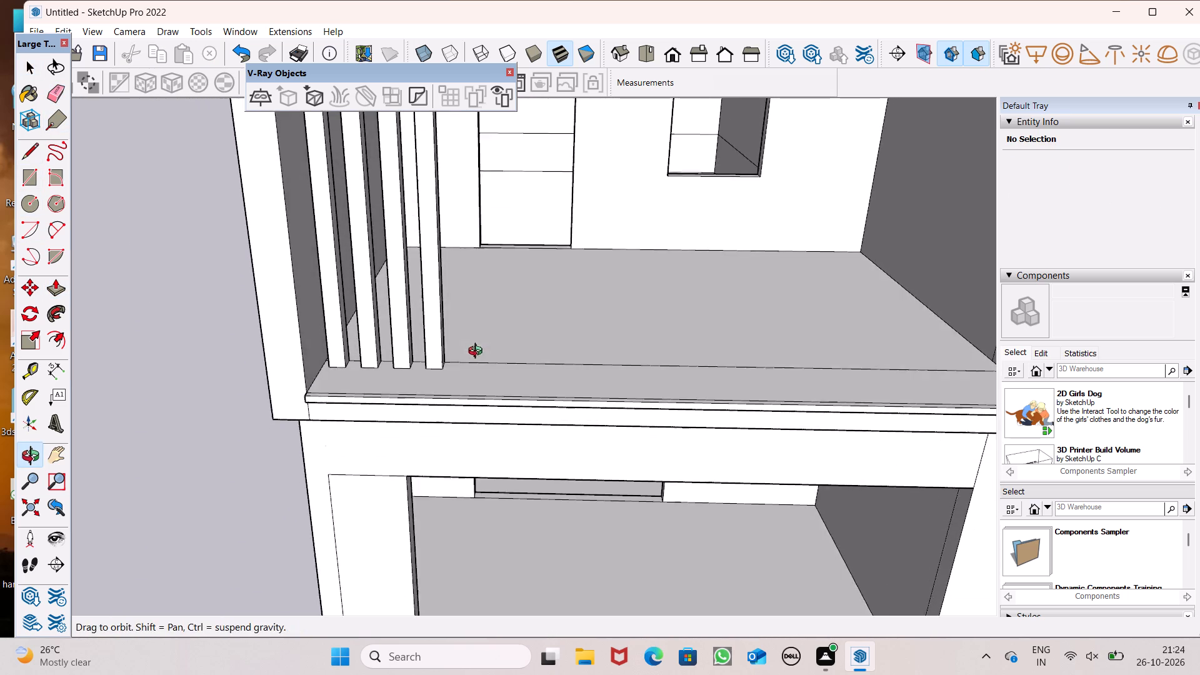
pyautogui.moveTo(478, 352); pyautogui.dragTo(477, 349, button='middle')
pyautogui.scroll(-8, 472, 435)
pyautogui.scroll(8, 416, 247)
pyautogui.moveTo(446, 276); pyautogui.dragTo(407, 149, button='middle')
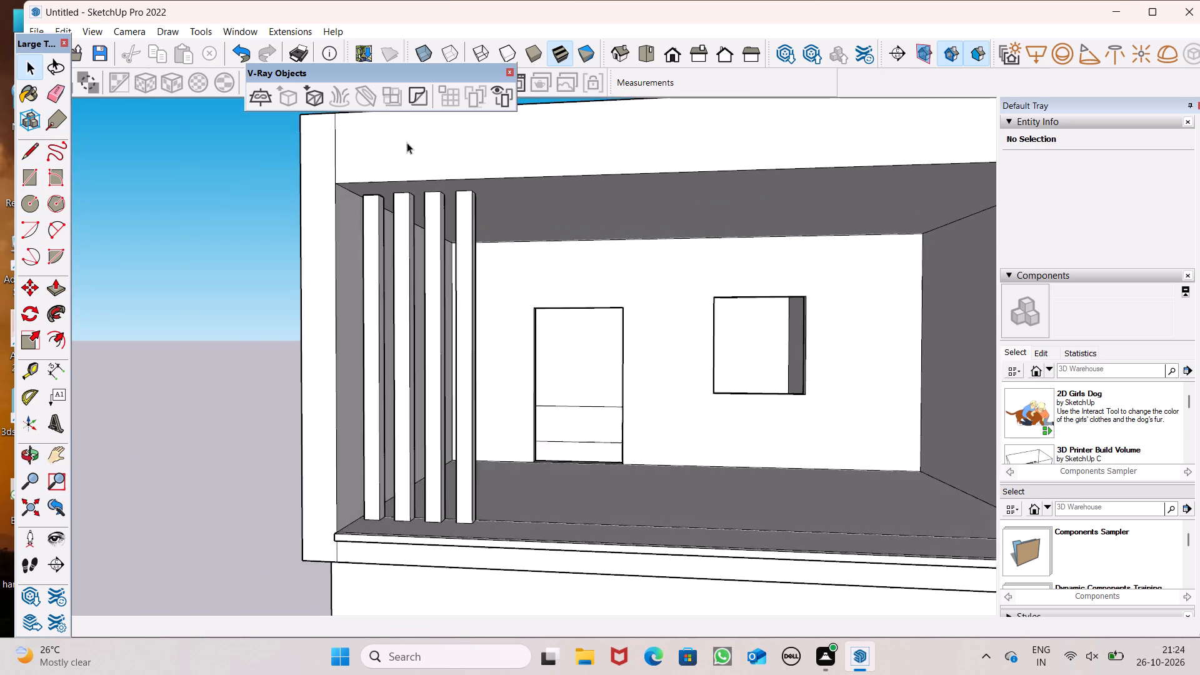
pyautogui.scroll(18, 432, 194)
pyautogui.moveTo(502, 214); pyautogui.dragTo(369, 276, button='middle')
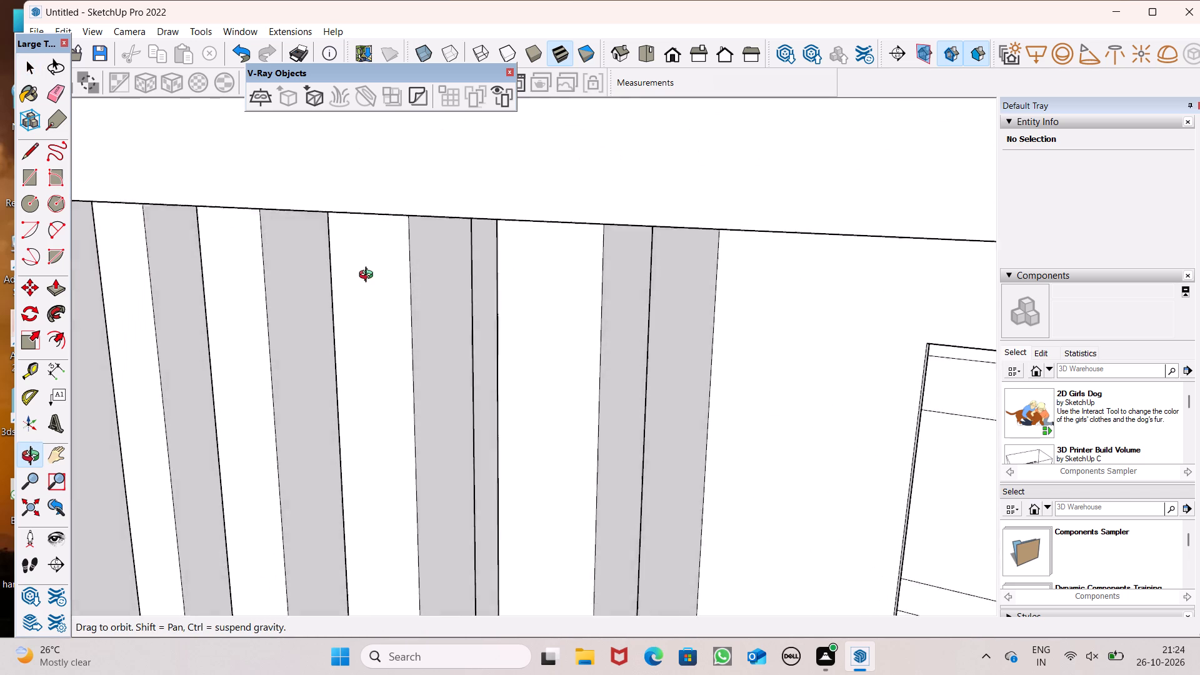
pyautogui.moveTo(369, 276); pyautogui.dragTo(329, 256, button='middle')
pyautogui.scroll(7, 276, 204)
pyautogui.moveTo(196, 226); pyautogui.dragTo(252, 286, button='middle')
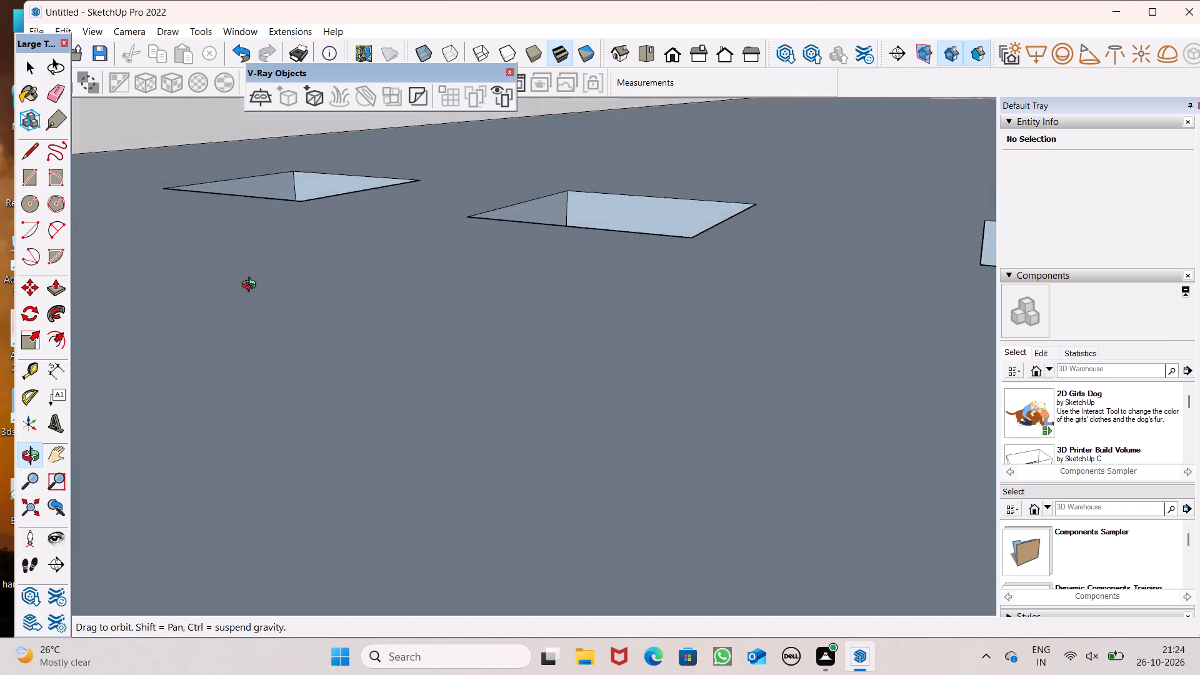
pyautogui.moveTo(252, 286); pyautogui.dragTo(317, 216, button='middle')
pyautogui.scroll(4, 306, 202)
pyautogui.scroll(-5, 414, 185)
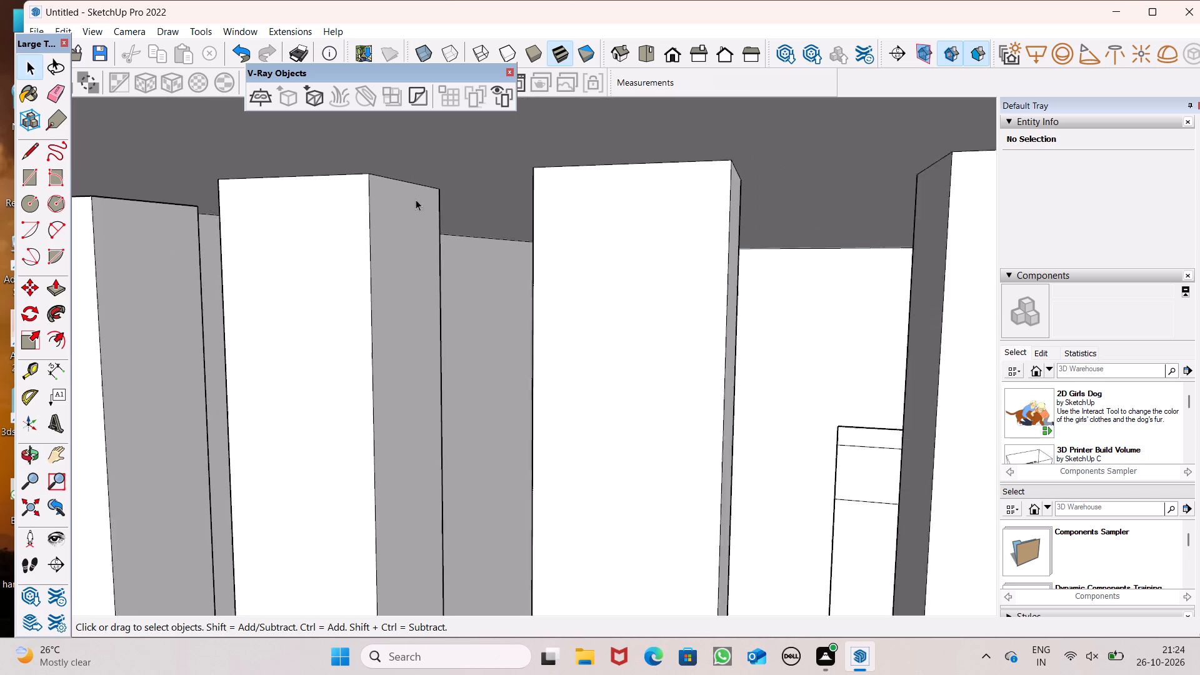
pyautogui.scroll(-1, 416, 199)
pyautogui.moveTo(419, 205); pyautogui.dragTo(392, 462, button='middle')
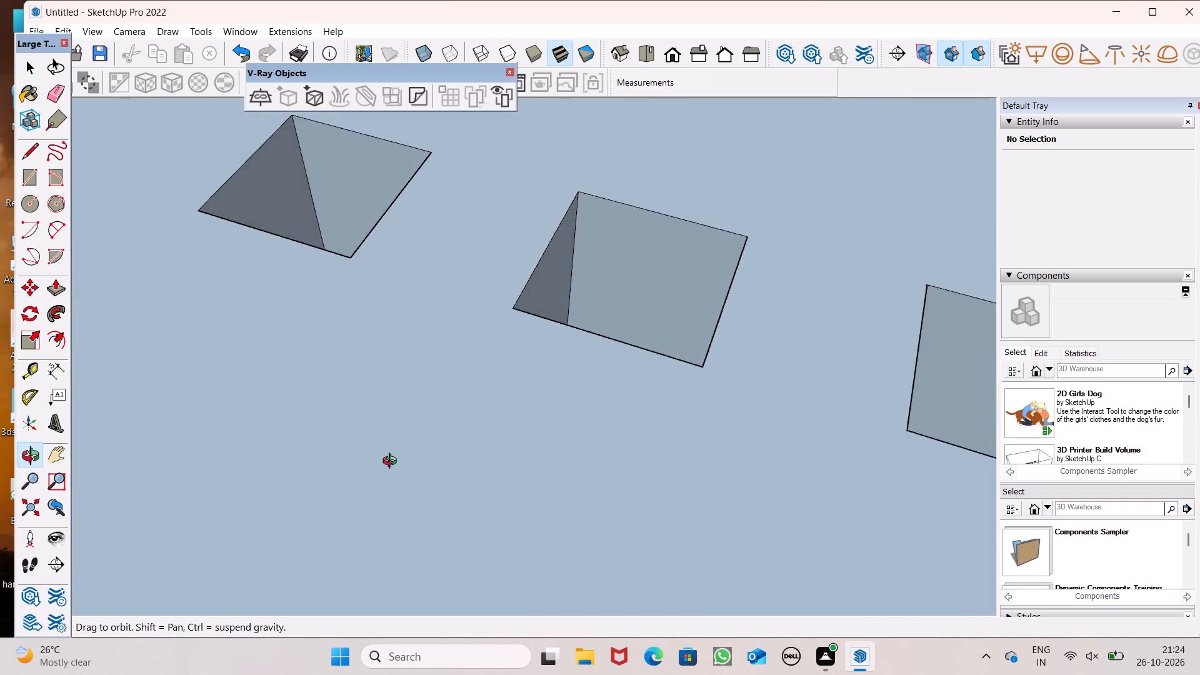
pyautogui.moveTo(392, 462); pyautogui.dragTo(386, 212, button='middle')
pyautogui.scroll(3, 194, 173)
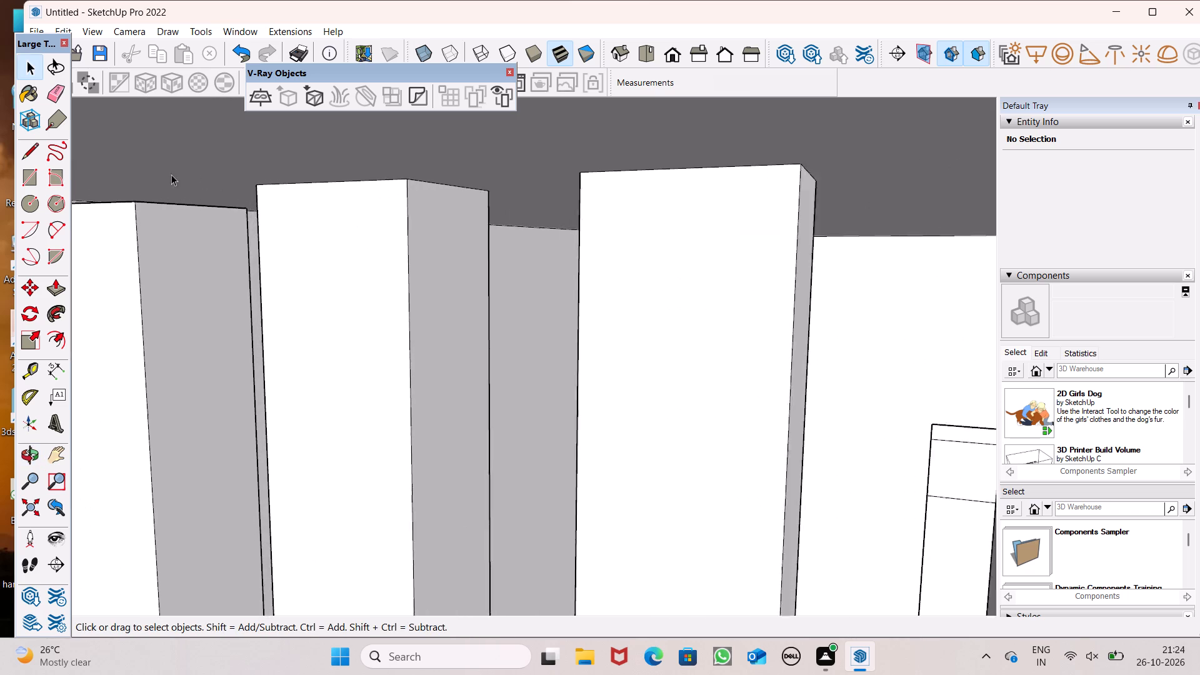
pyautogui.scroll(5, 171, 174)
pyautogui.moveTo(127, 204); pyautogui.dragTo(192, 202, button='middle')
pyautogui.scroll(7, 161, 212)
pyautogui.scroll(-8, 381, 220)
pyautogui.scroll(8, 211, 217)
pyautogui.scroll(3, 324, 199)
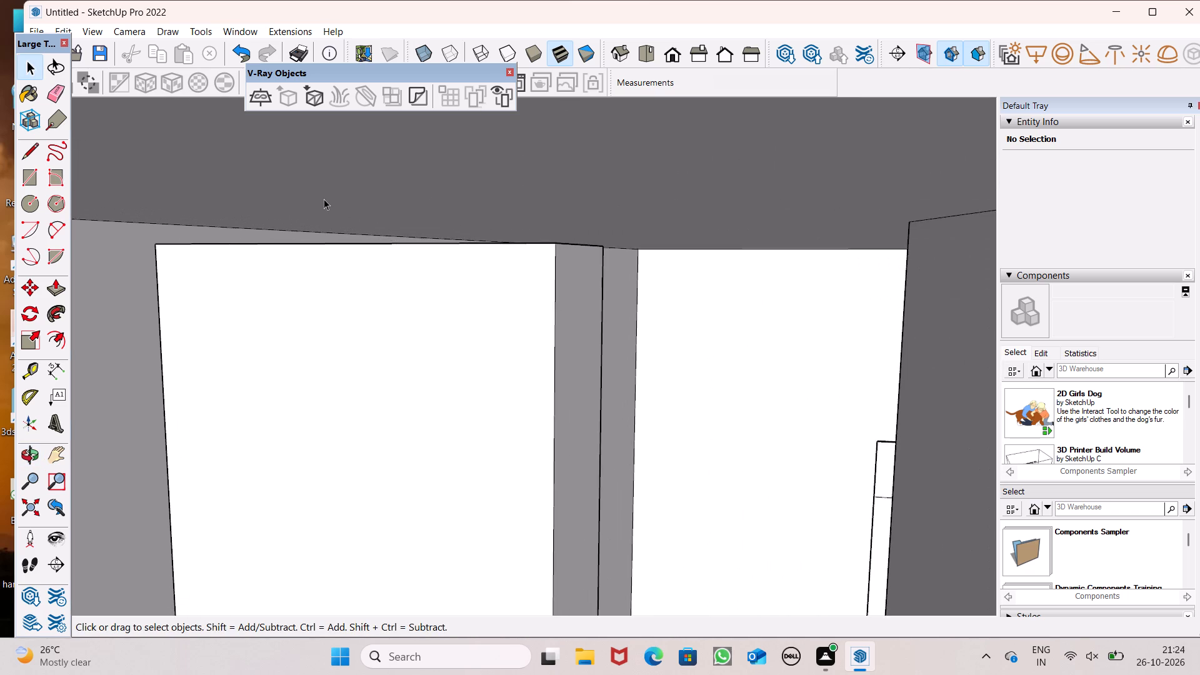
pyautogui.scroll(13, 324, 199)
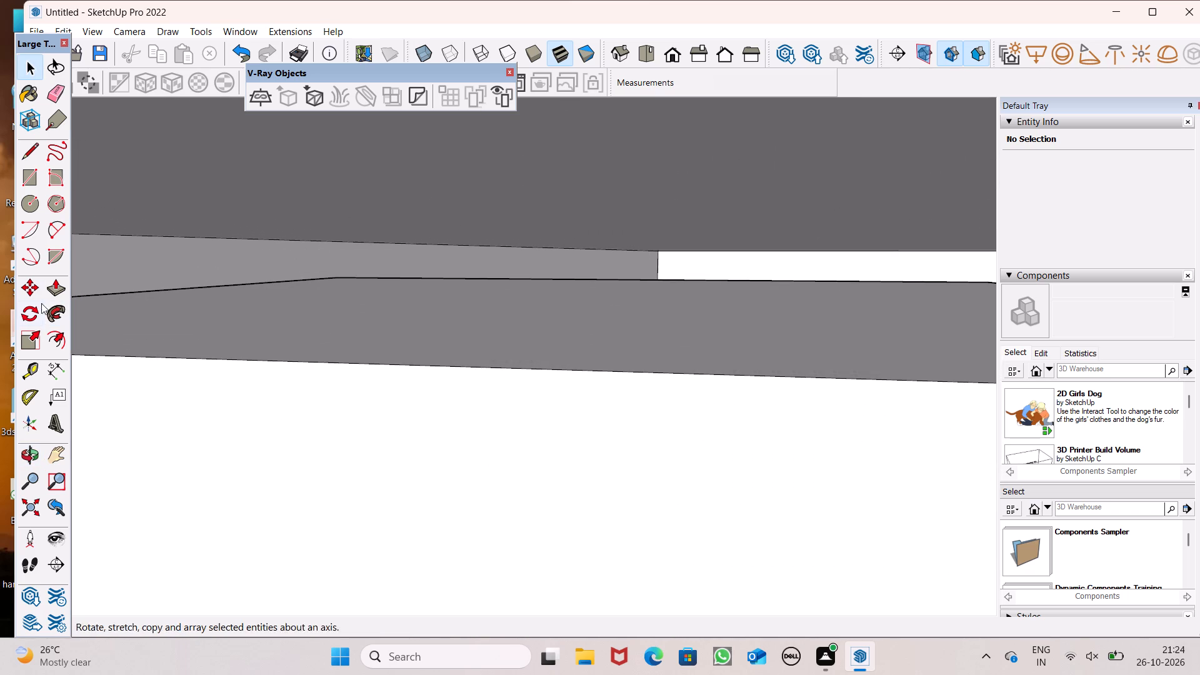
pyautogui.click(50, 289)
pyautogui.moveTo(299, 341); pyautogui.dragTo(316, 207)
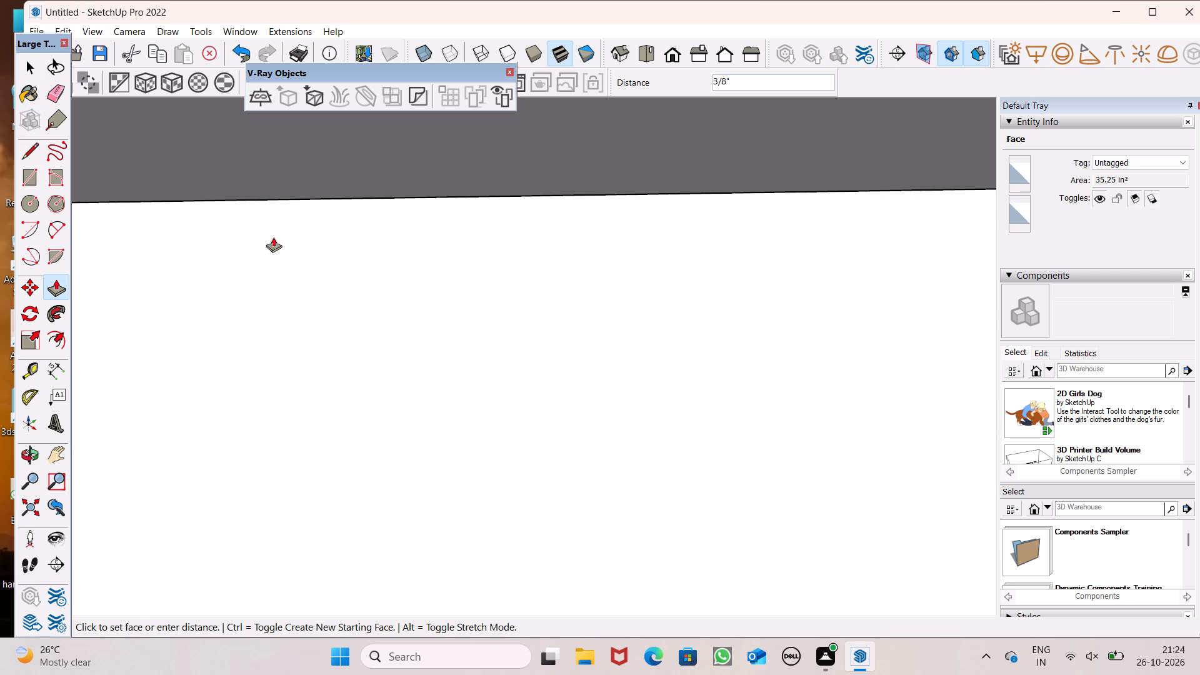
# Examine the tops of all four posts against the recess ceiling, along with the upper front of the house.
pyautogui.scroll(-20, 269, 259)
pyautogui.scroll(-6, 269, 259)
pyautogui.scroll(-6, 403, 287)
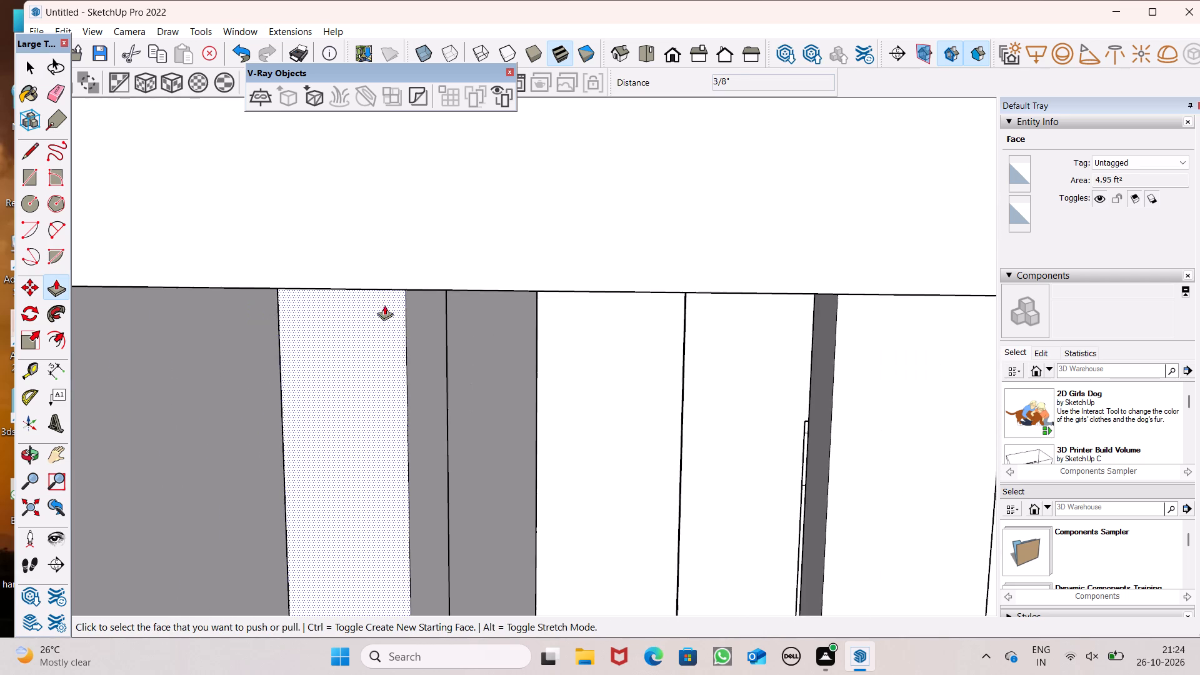
pyautogui.moveTo(385, 305); pyautogui.dragTo(231, 284, button='middle')
pyautogui.scroll(9, 396, 276)
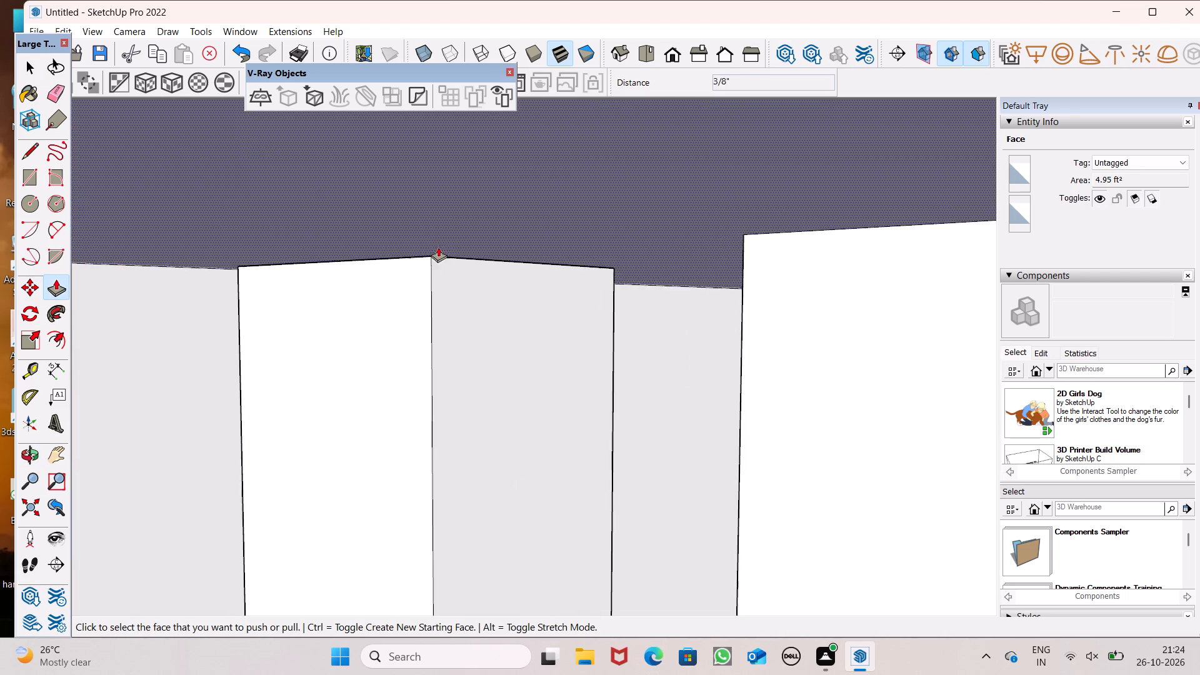
pyautogui.scroll(9, 448, 241)
pyautogui.moveTo(456, 291); pyautogui.dragTo(457, 241, button='middle')
pyautogui.scroll(1, 457, 237)
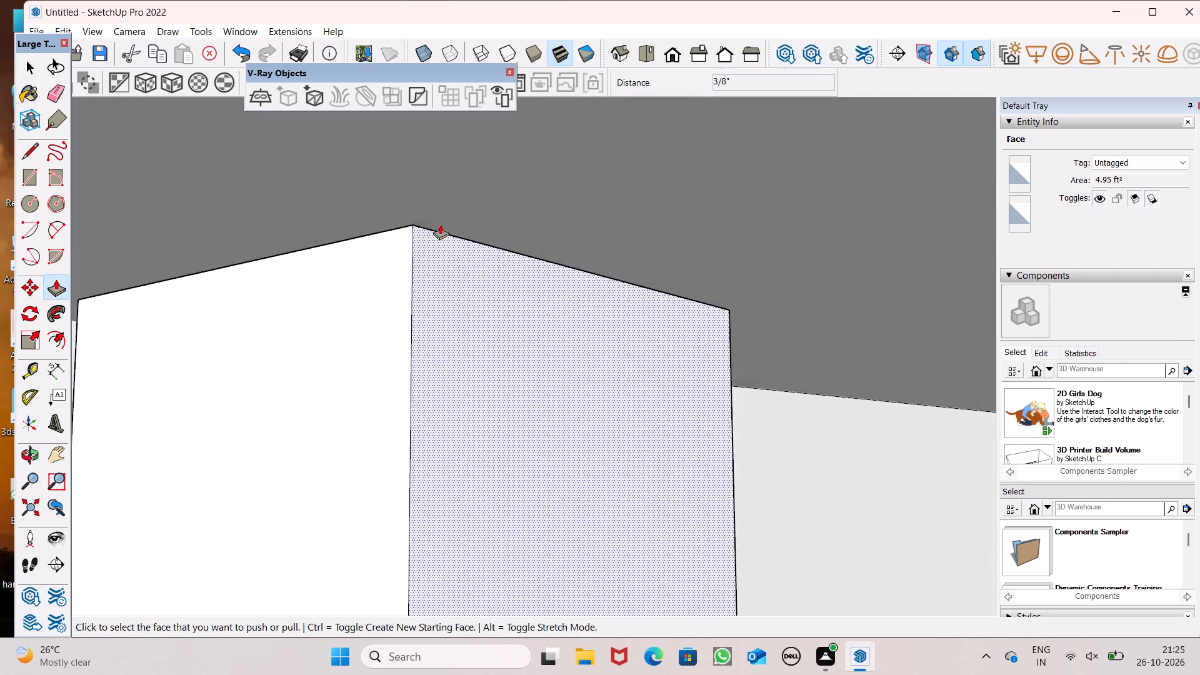
pyautogui.scroll(-14, 439, 231)
pyautogui.scroll(-15, 477, 243)
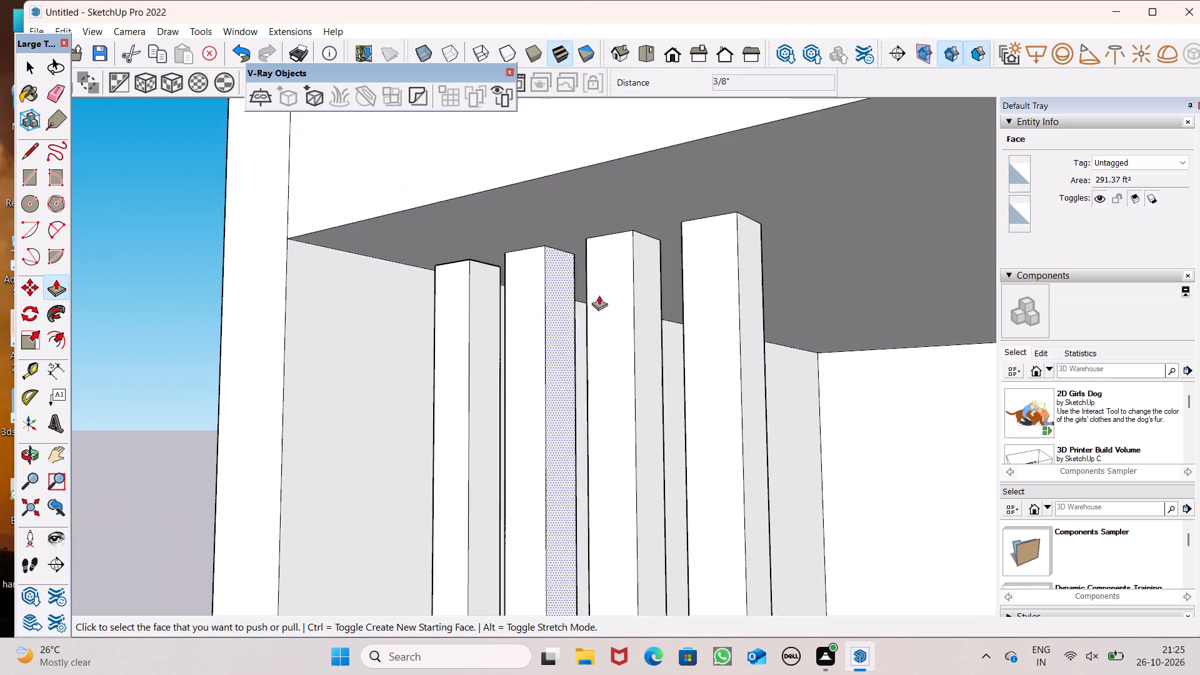
pyautogui.moveTo(599, 295); pyautogui.dragTo(521, 367, button='middle')
pyautogui.scroll(7, 632, 286)
pyautogui.scroll(2, 726, 212)
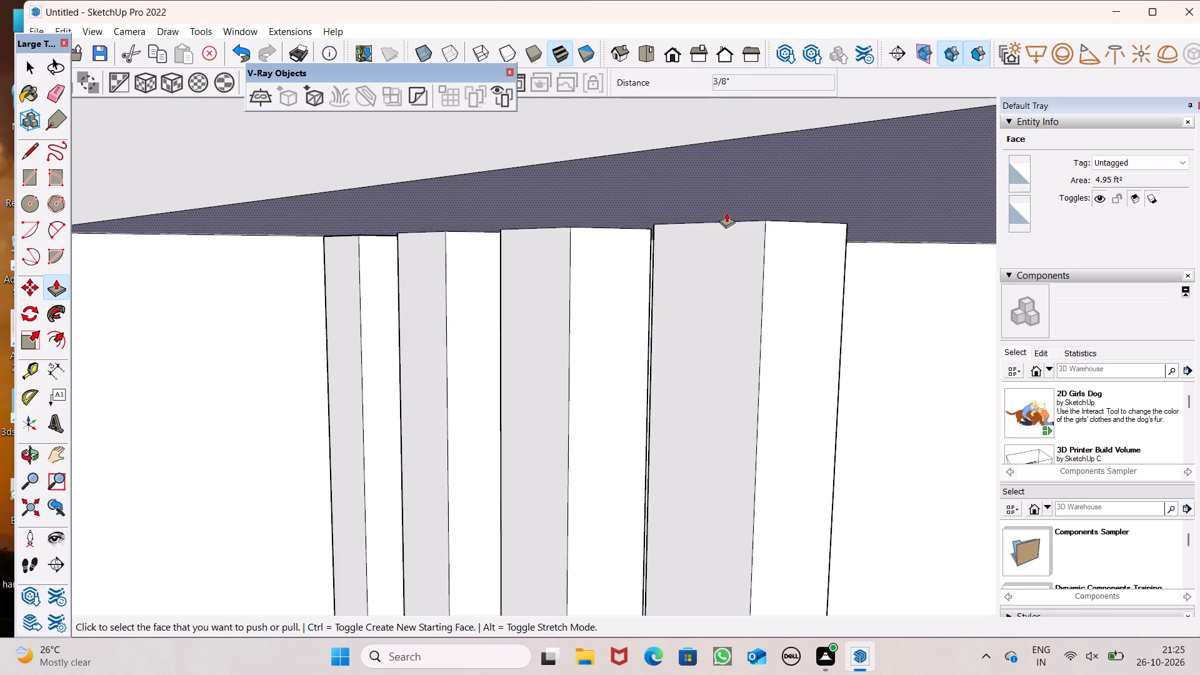
pyautogui.scroll(6, 726, 212)
pyautogui.moveTo(756, 219); pyautogui.dragTo(792, 188, button='middle')
pyautogui.press('space')
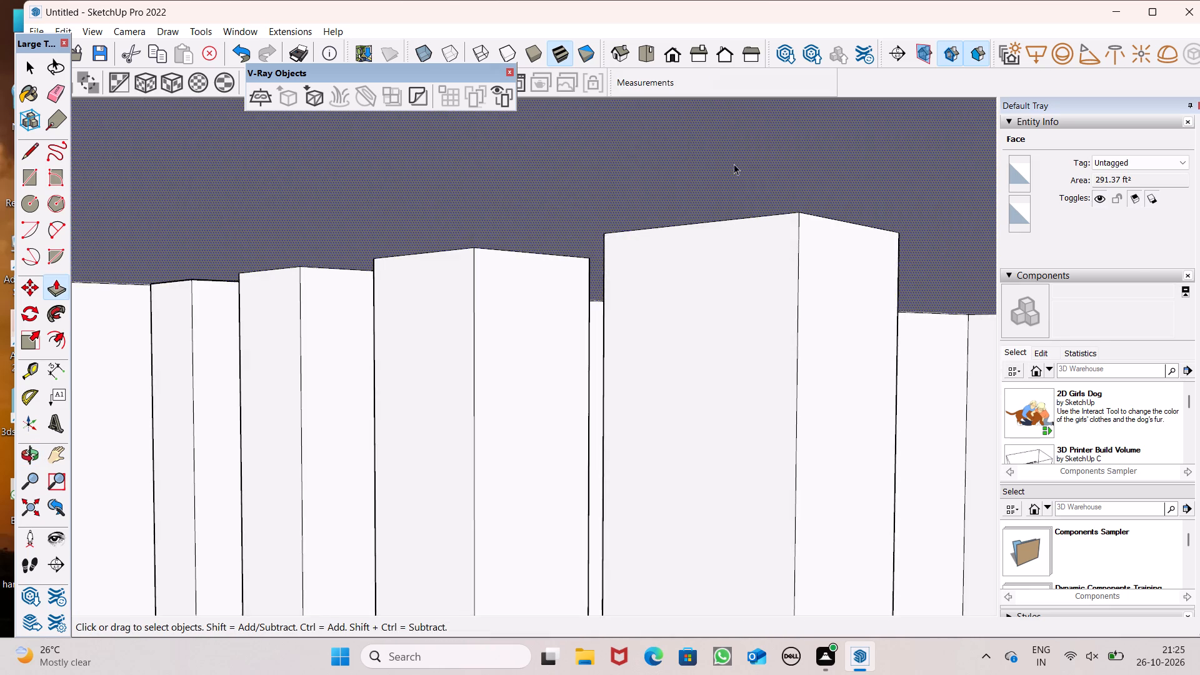
pyautogui.scroll(-7, 669, 174)
pyautogui.scroll(-16, 596, 246)
pyautogui.scroll(1, 567, 237)
pyautogui.scroll(-1, 567, 237)
pyautogui.moveTo(584, 271); pyautogui.dragTo(706, 339, button='middle')
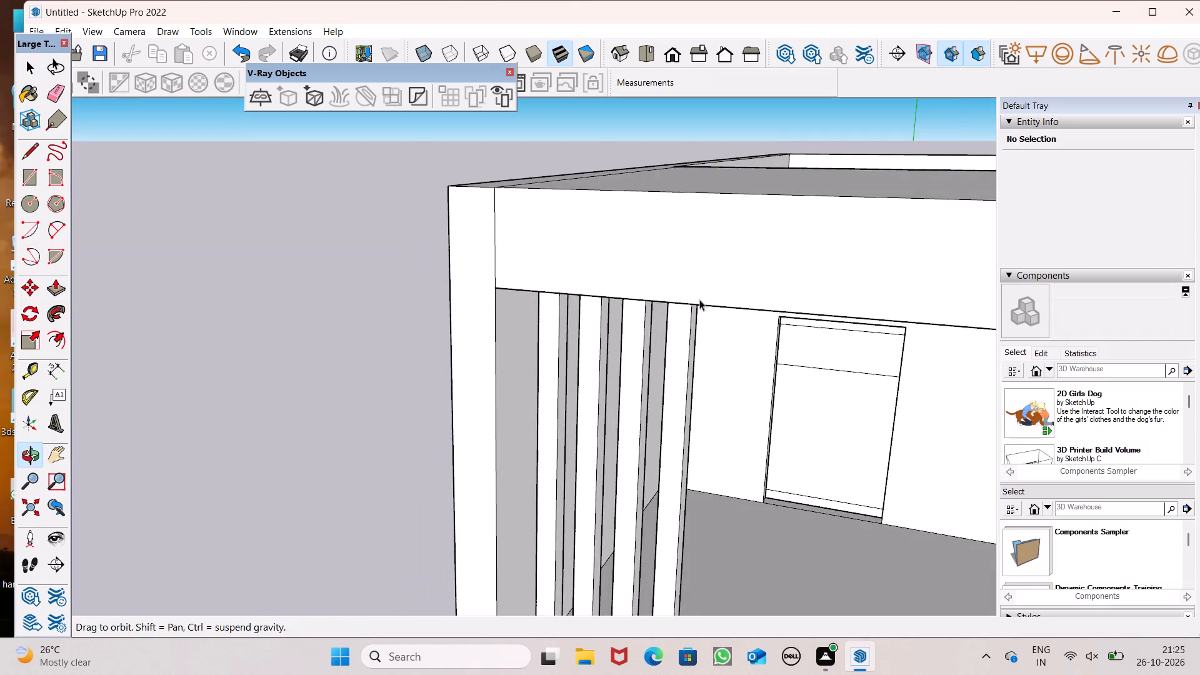
pyautogui.scroll(-5, 557, 244)
pyautogui.moveTo(635, 289); pyautogui.dragTo(692, 293, button='middle')
pyautogui.scroll(-4, 382, 237)
pyautogui.moveTo(730, 351); pyautogui.dragTo(734, 329, button='middle')
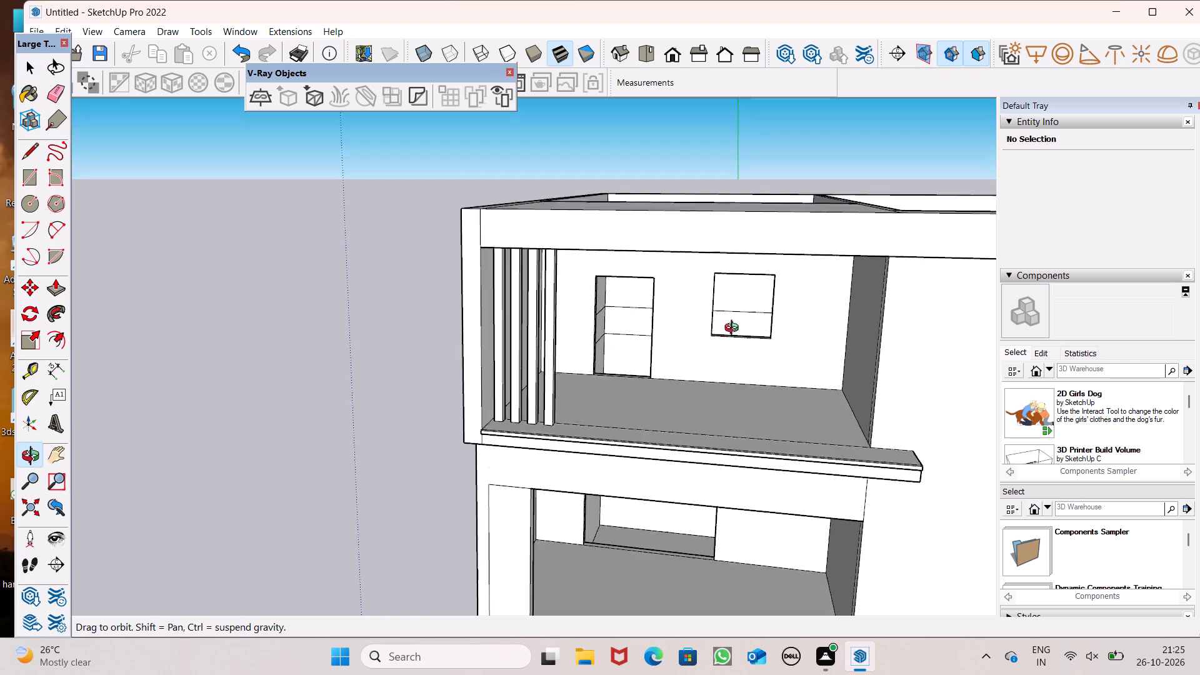
pyautogui.scroll(1, 740, 320)
pyautogui.moveTo(734, 329); pyautogui.dragTo(744, 316, button='middle')
pyautogui.scroll(-3, 528, 384)
pyautogui.scroll(4, 568, 367)
pyautogui.scroll(-5, 574, 382)
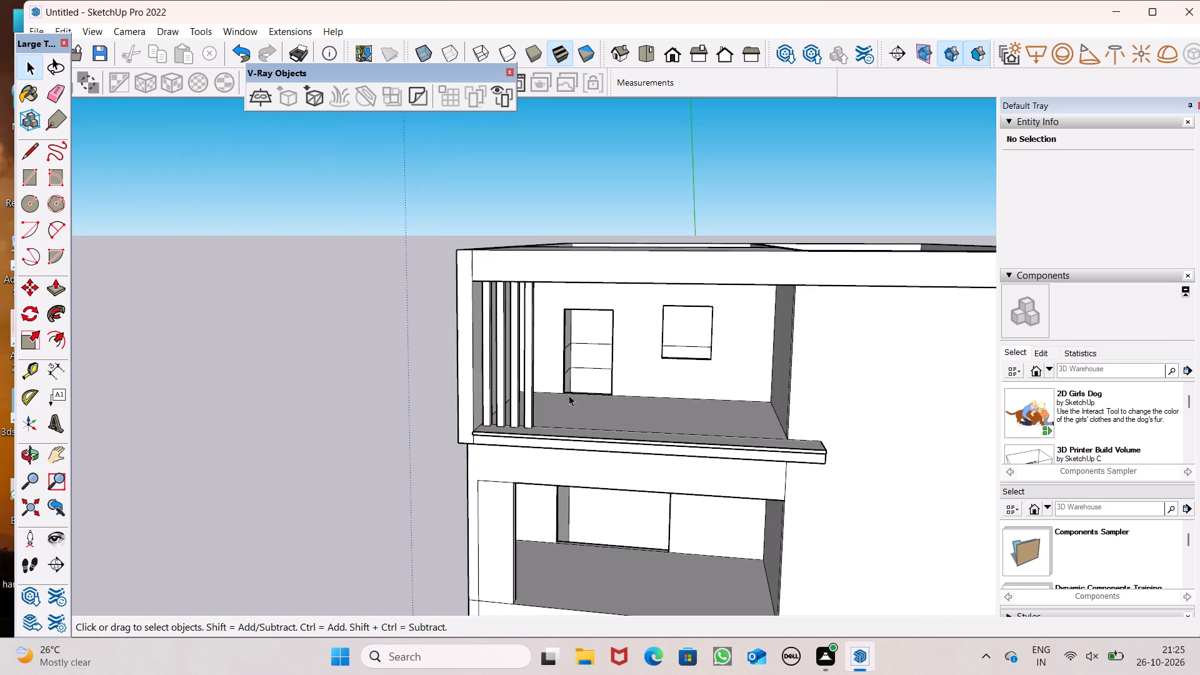
# Outline a wide rectangle about 5 7/8" deep with lines on the top recess's ledge, just beside the fourth post.
pyautogui.moveTo(568, 455); pyautogui.dragTo(586, 553, button='middle')
pyautogui.scroll(7, 584, 501)
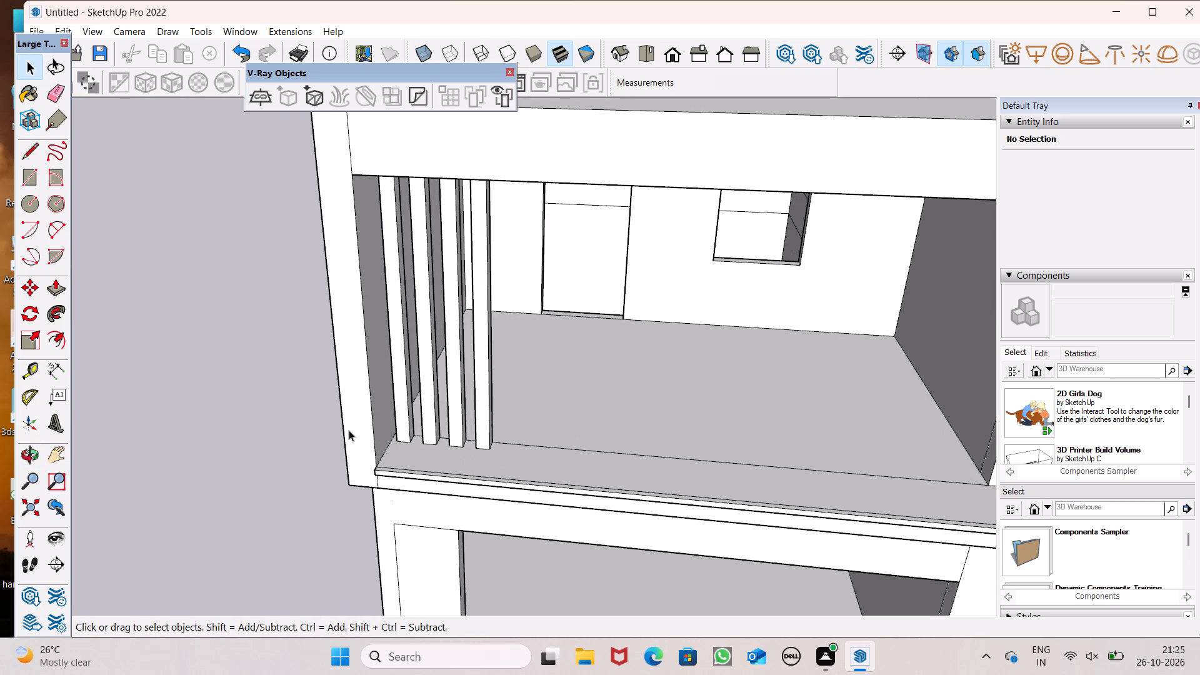
pyautogui.click(32, 183)
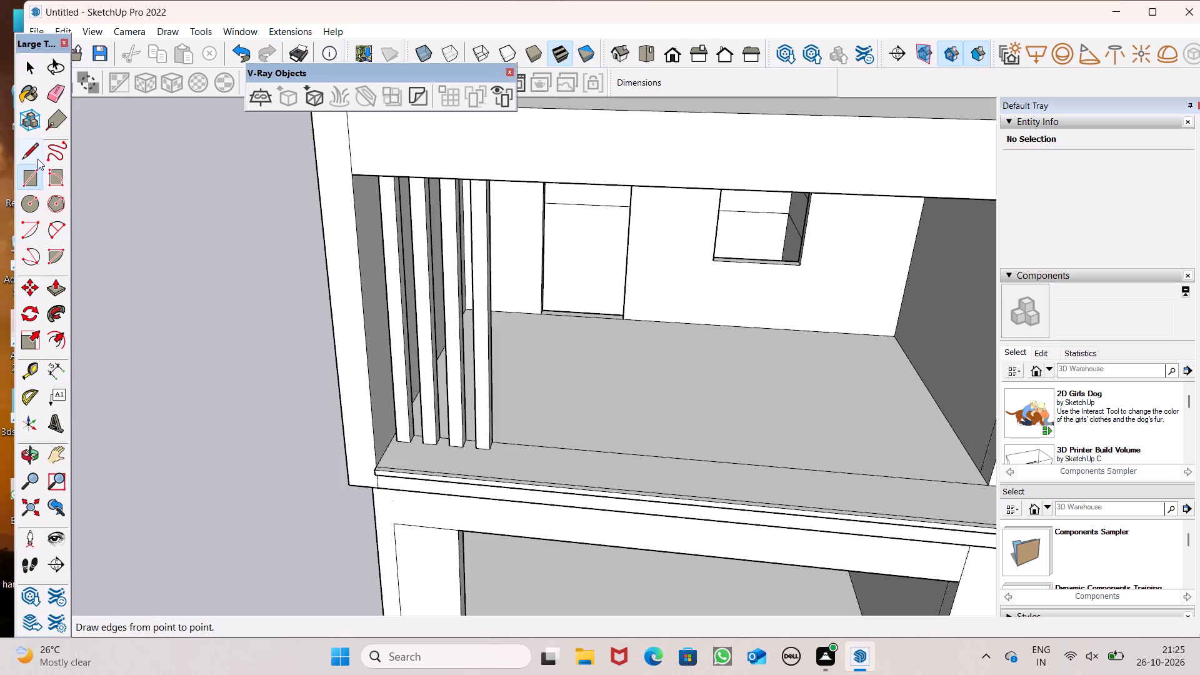
pyautogui.click(36, 149)
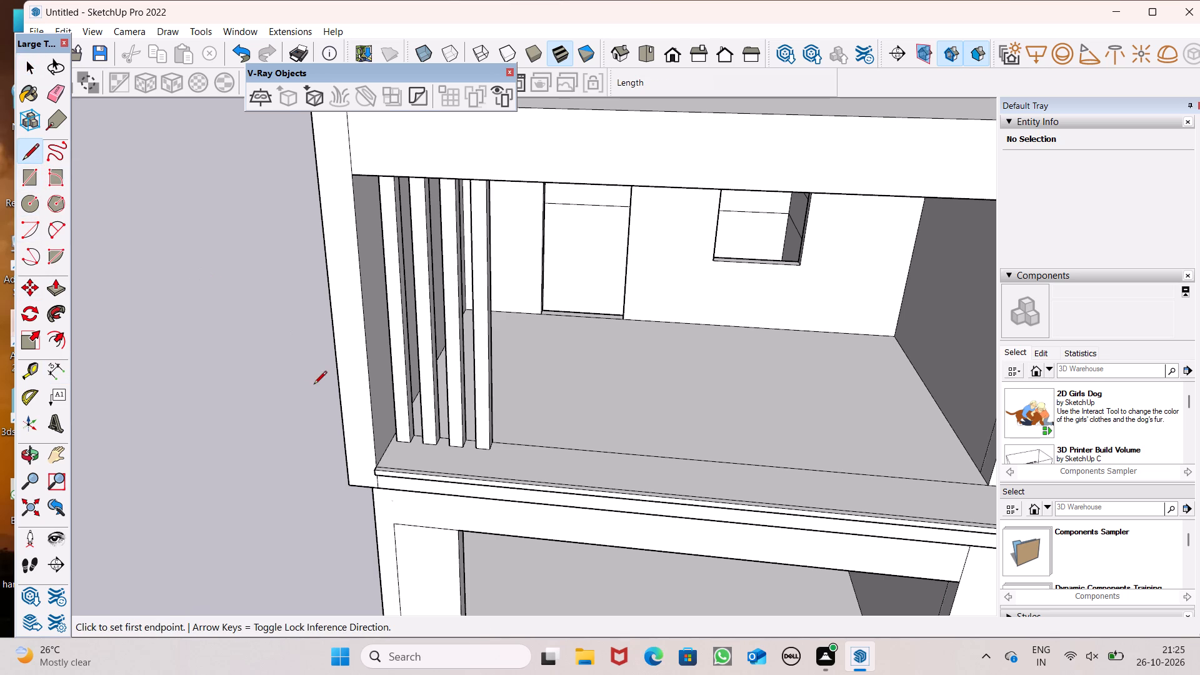
pyautogui.scroll(-2, 195, 285)
pyautogui.moveTo(240, 321); pyautogui.dragTo(290, 379, button='middle')
pyautogui.scroll(8, 518, 452)
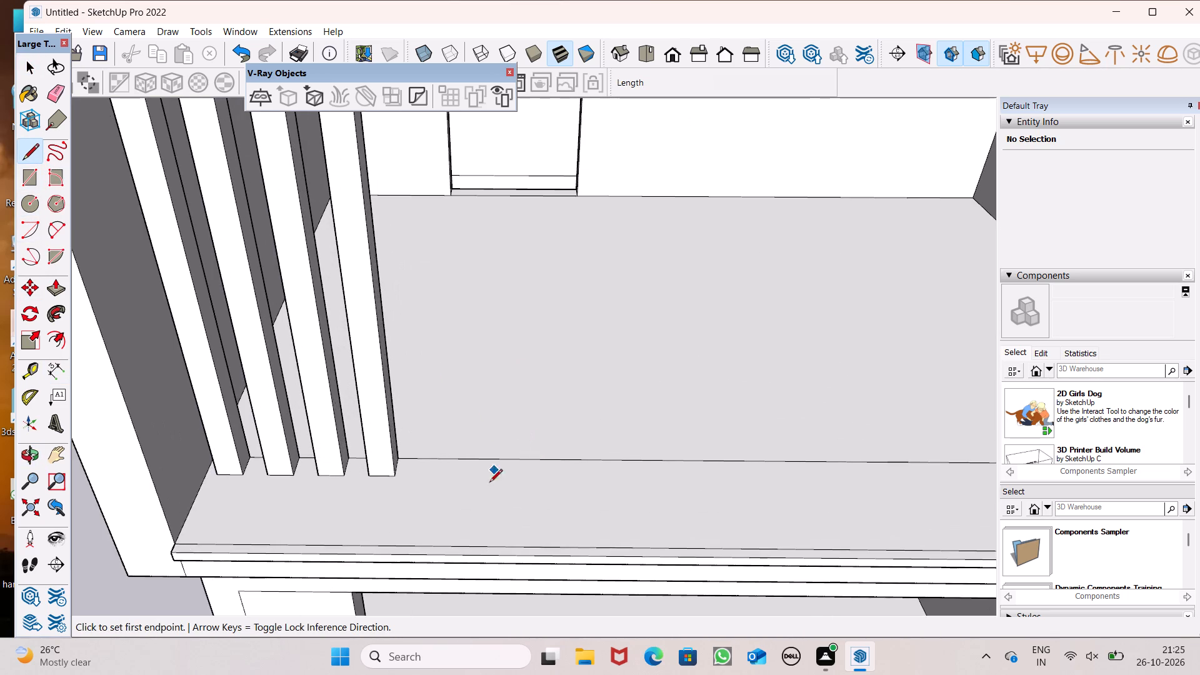
pyautogui.scroll(7, 478, 497)
pyautogui.scroll(4, 422, 480)
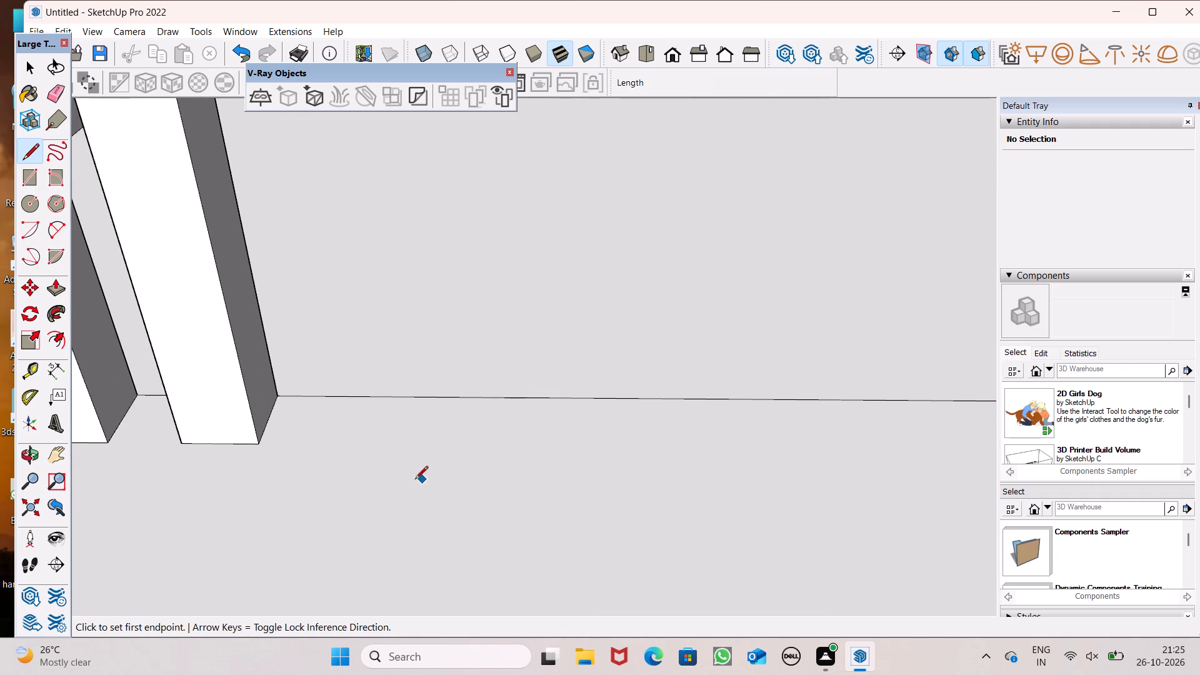
pyautogui.scroll(3, 408, 477)
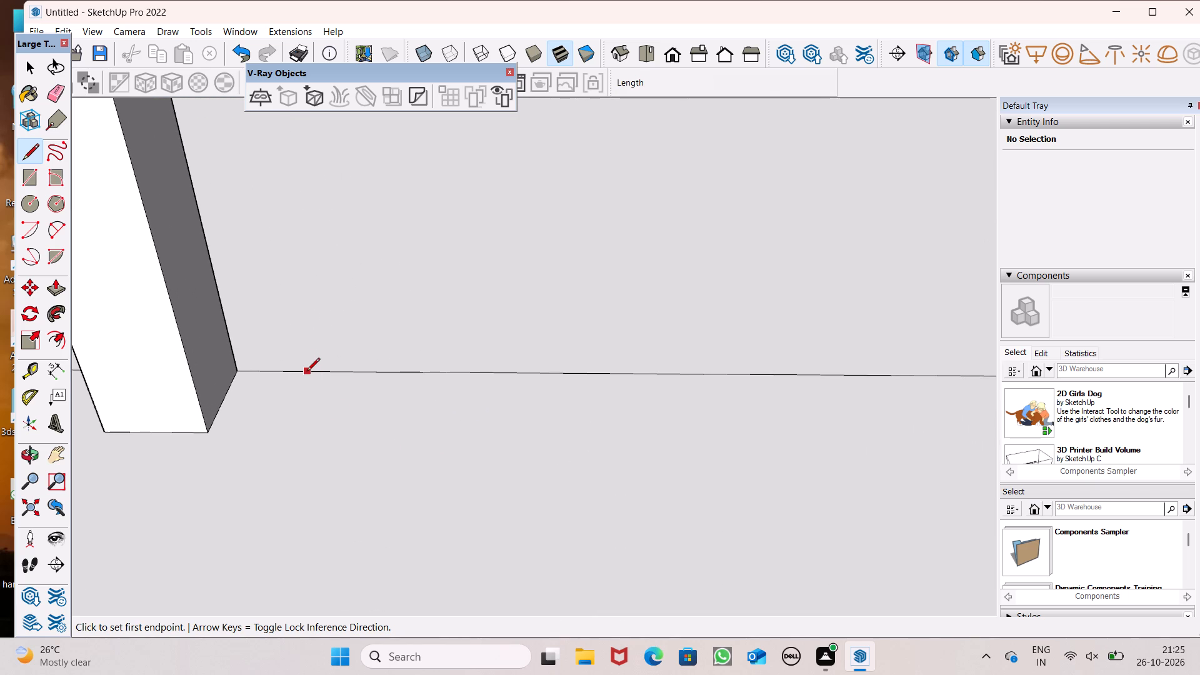
pyautogui.click(257, 372)
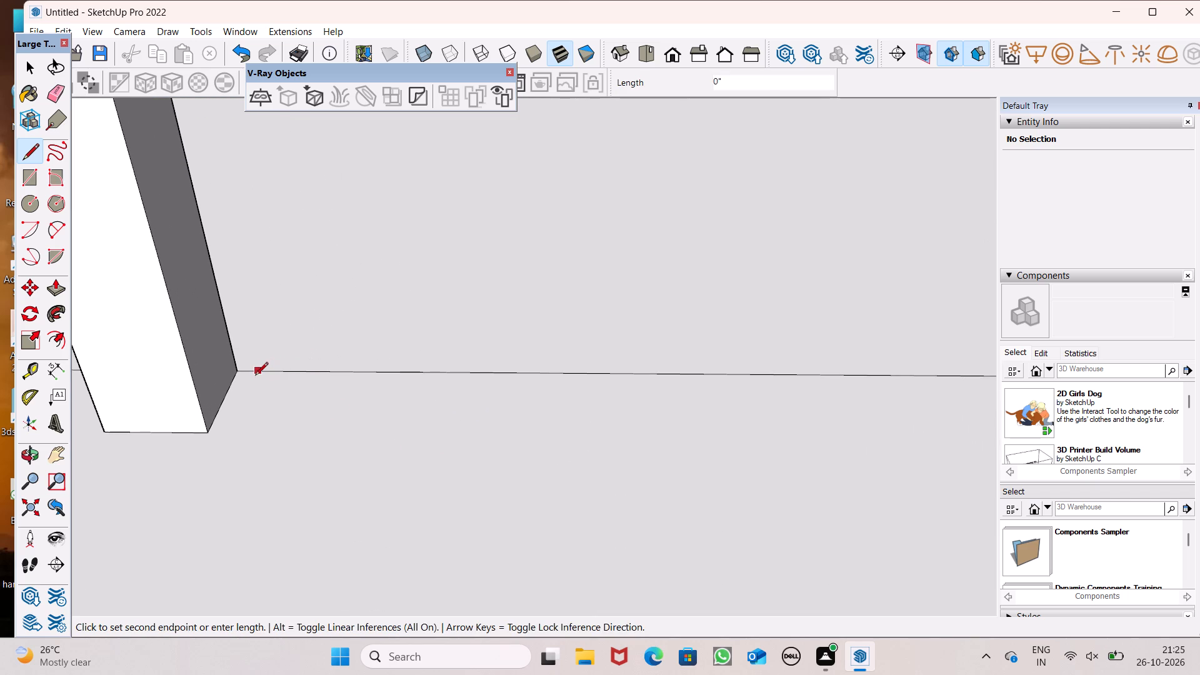
pyautogui.click(232, 433)
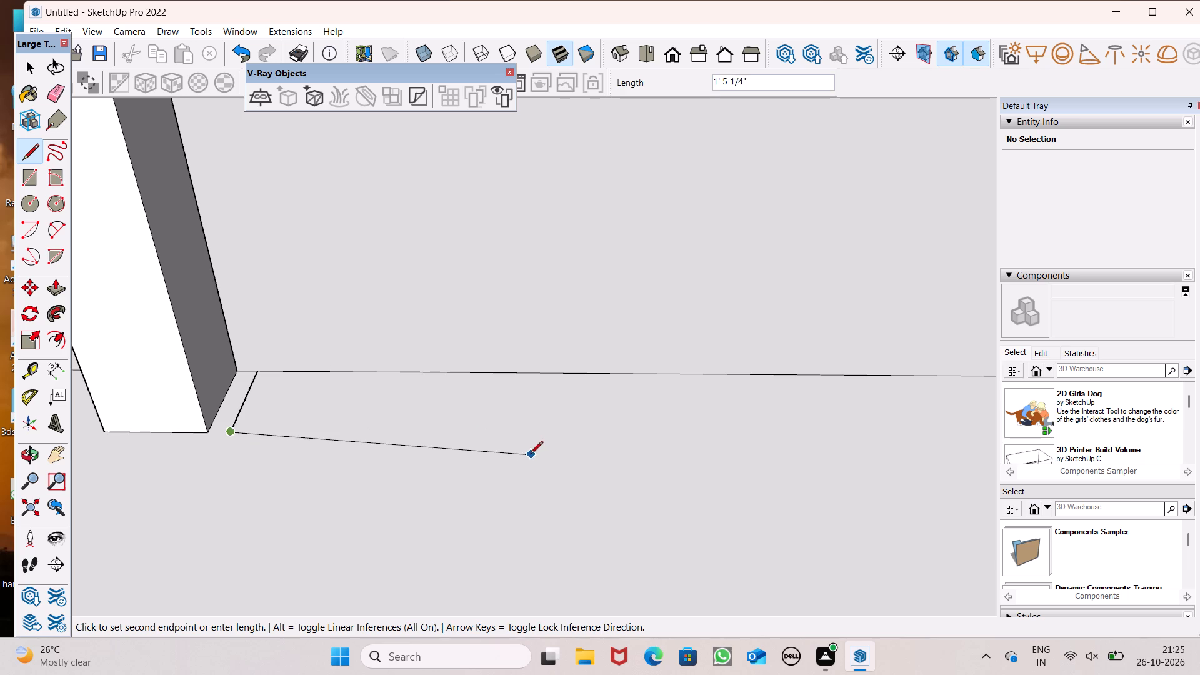
pyautogui.moveTo(652, 442); pyautogui.dragTo(650, 436)
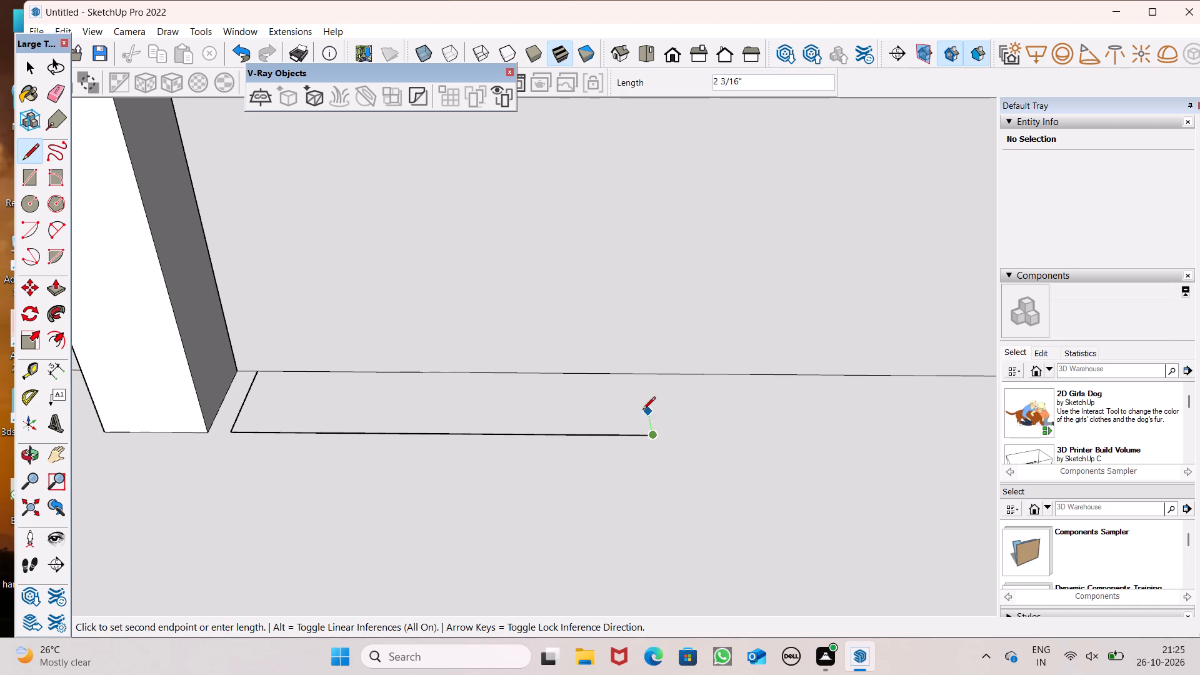
pyautogui.click(641, 376)
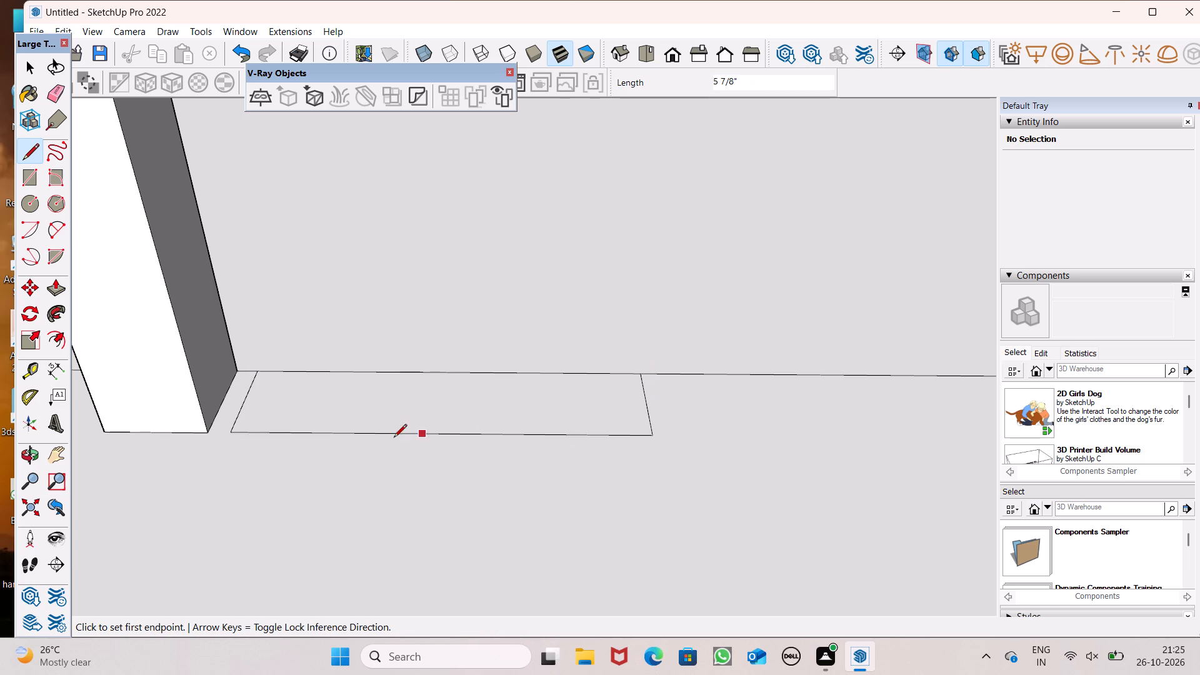
# Pull the new rectangle beside the fourth post up 10' to form a wide vertical panel in the top recess.
pyautogui.scroll(-19, 393, 438)
pyautogui.press('space')
pyautogui.scroll(-6, 375, 438)
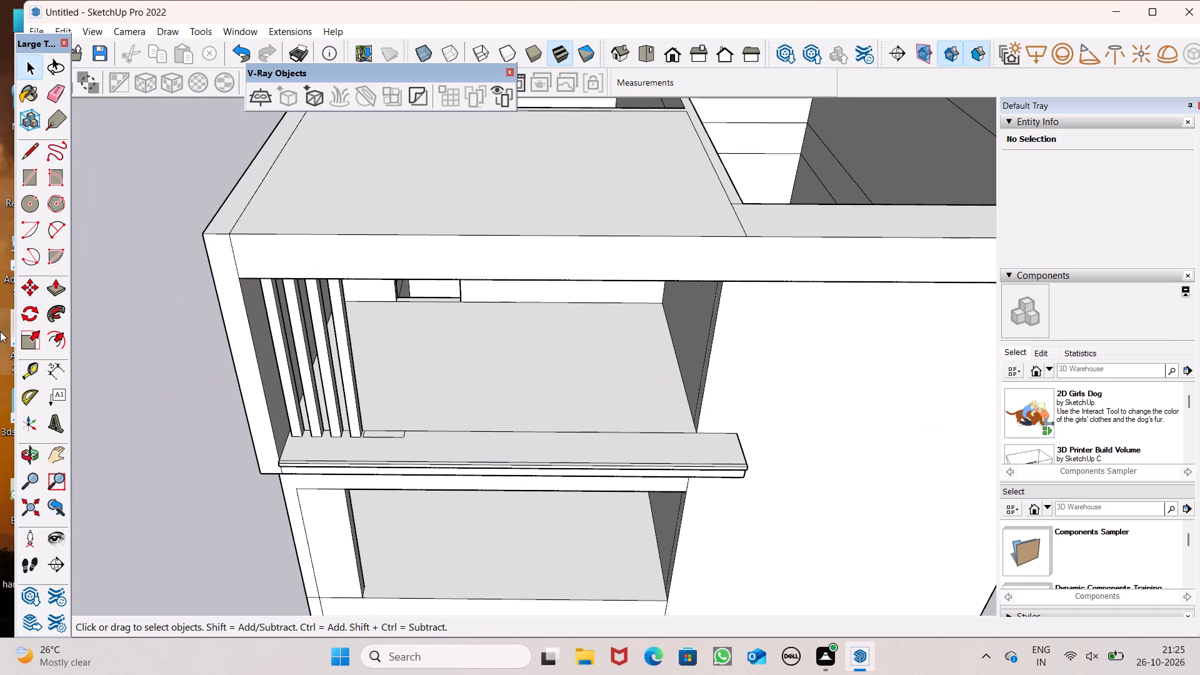
pyautogui.click(54, 285)
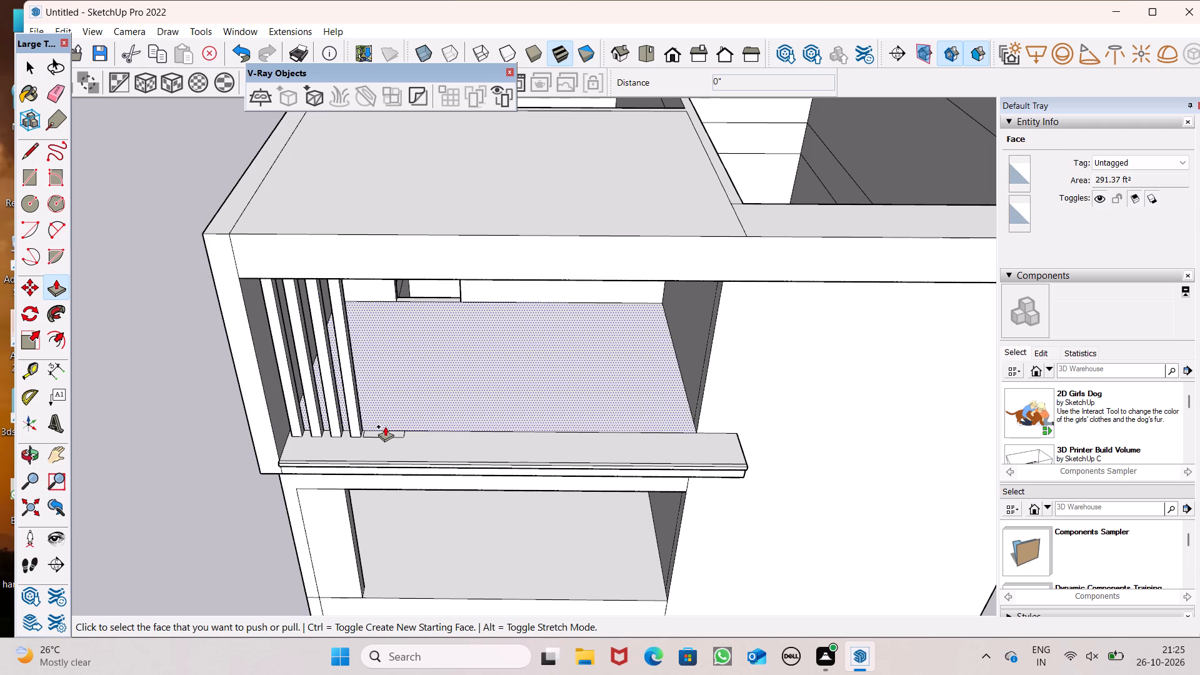
pyautogui.moveTo(385, 432); pyautogui.dragTo(357, 277)
pyautogui.moveTo(371, 326); pyautogui.dragTo(347, 149, button='middle')
pyautogui.scroll(-5, 318, 307)
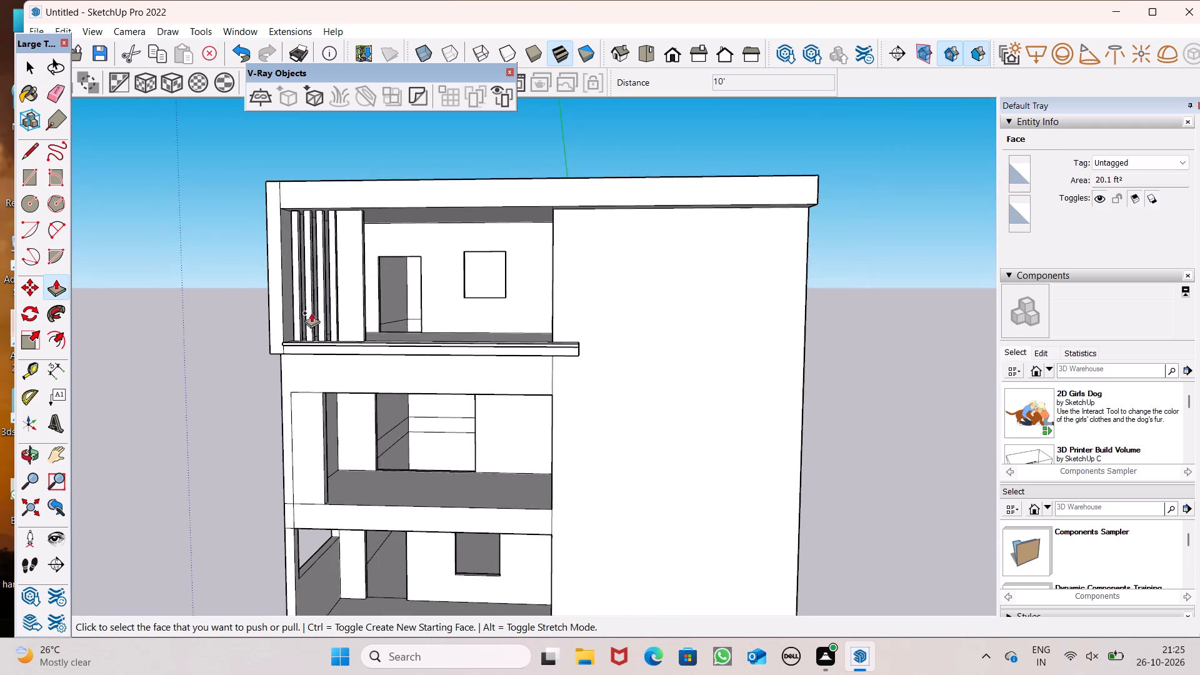
pyautogui.moveTo(321, 331); pyautogui.dragTo(407, 381, button='middle')
pyautogui.press('space')
pyautogui.moveTo(439, 359); pyautogui.dragTo(374, 373, button='middle')
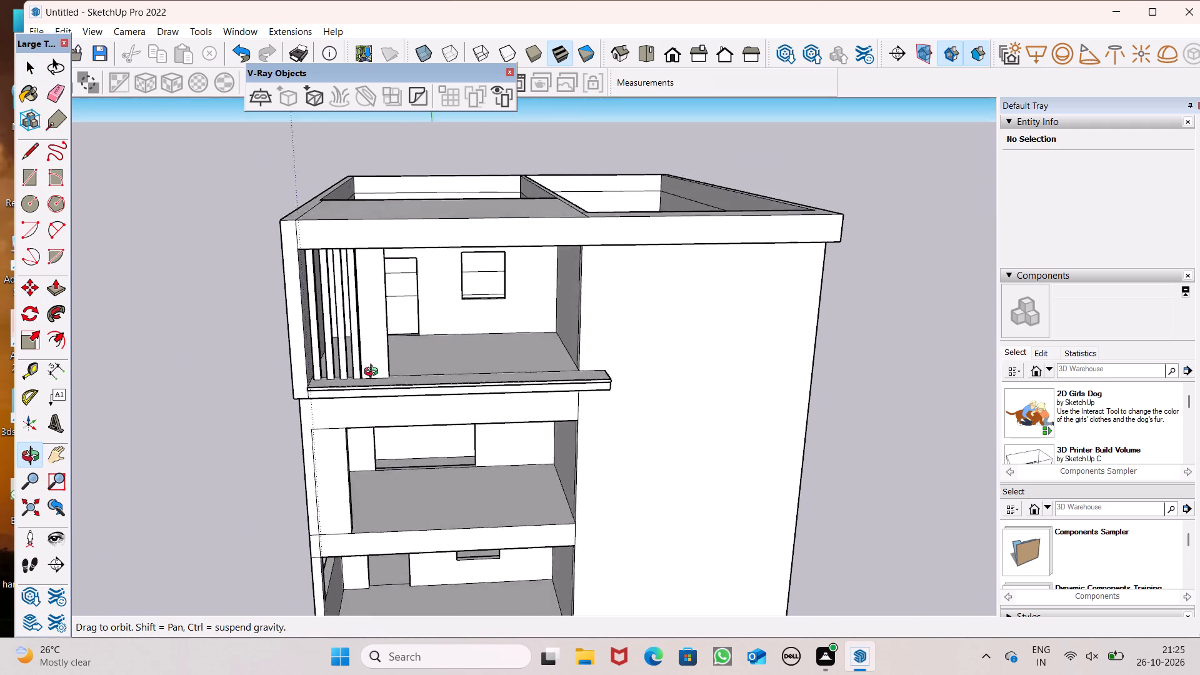
# Widen the vertical panel in the top recess by pulling its free side face outward along the ledge, away from the posts.
pyautogui.moveTo(374, 373); pyautogui.dragTo(376, 326, button='middle')
pyautogui.scroll(8, 371, 323)
pyautogui.scroll(-4, 380, 346)
pyautogui.moveTo(391, 367); pyautogui.dragTo(356, 488, button='middle')
pyautogui.scroll(7, 371, 466)
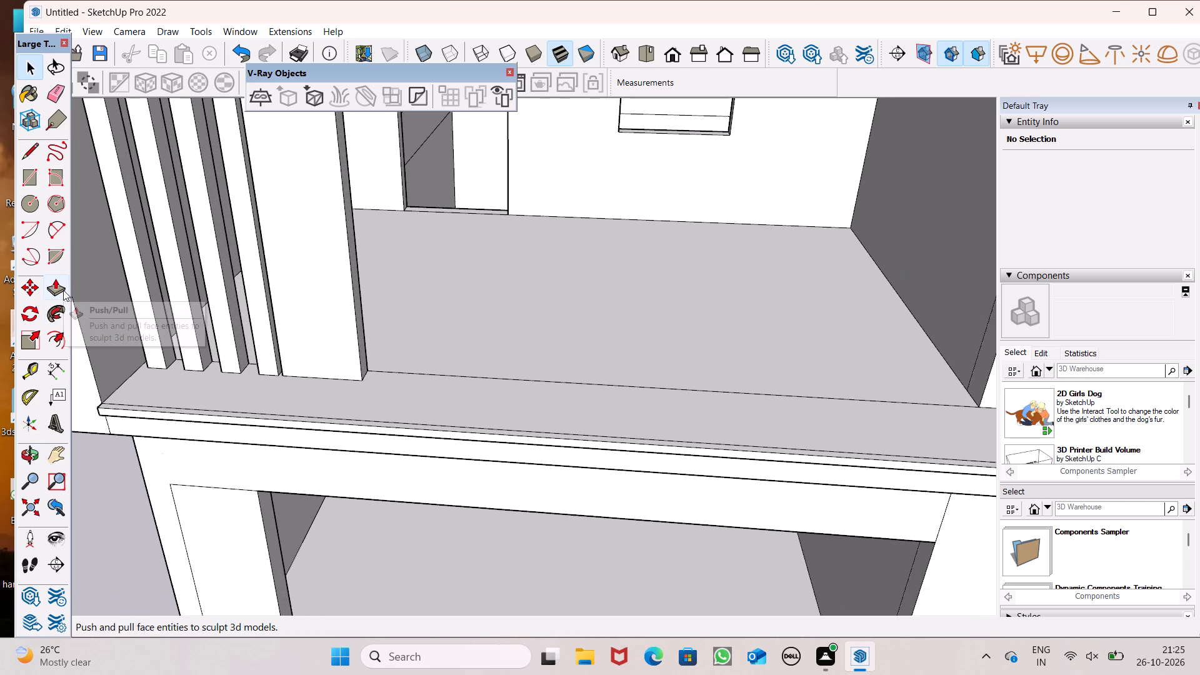
pyautogui.click(63, 290)
pyautogui.moveTo(313, 359); pyautogui.dragTo(309, 365, button='middle')
pyautogui.scroll(4, 382, 348)
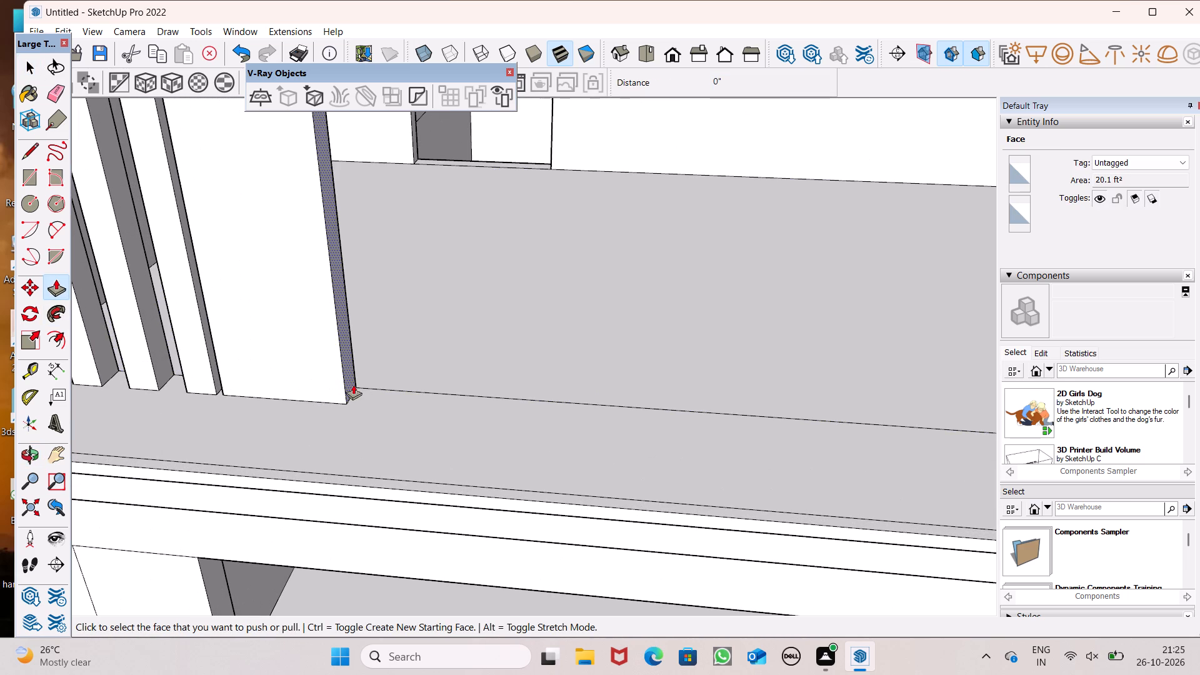
pyautogui.moveTo(353, 385); pyautogui.dragTo(382, 395)
pyautogui.scroll(-6, 370, 374)
pyautogui.press('space')
pyautogui.scroll(-4, 347, 371)
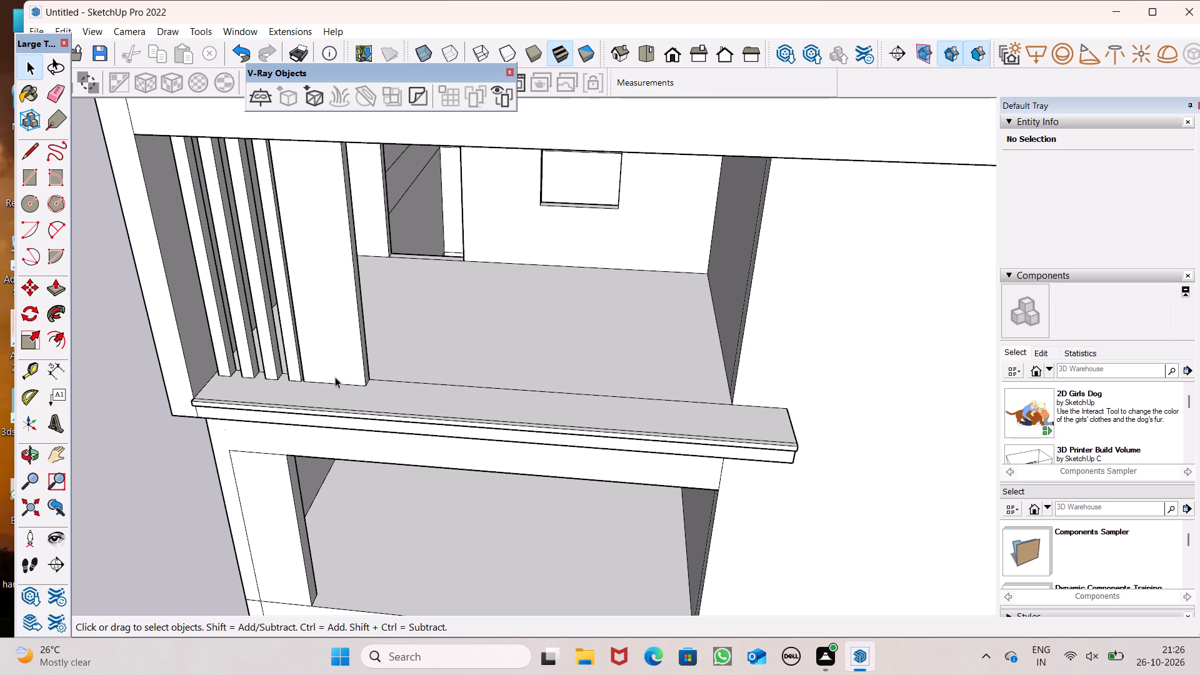
# Examine the top recess's ledge, posts and panel from the front, from above and from inside the recess.
pyautogui.scroll(-5, 322, 374)
pyautogui.moveTo(325, 431); pyautogui.dragTo(379, 476, button='middle')
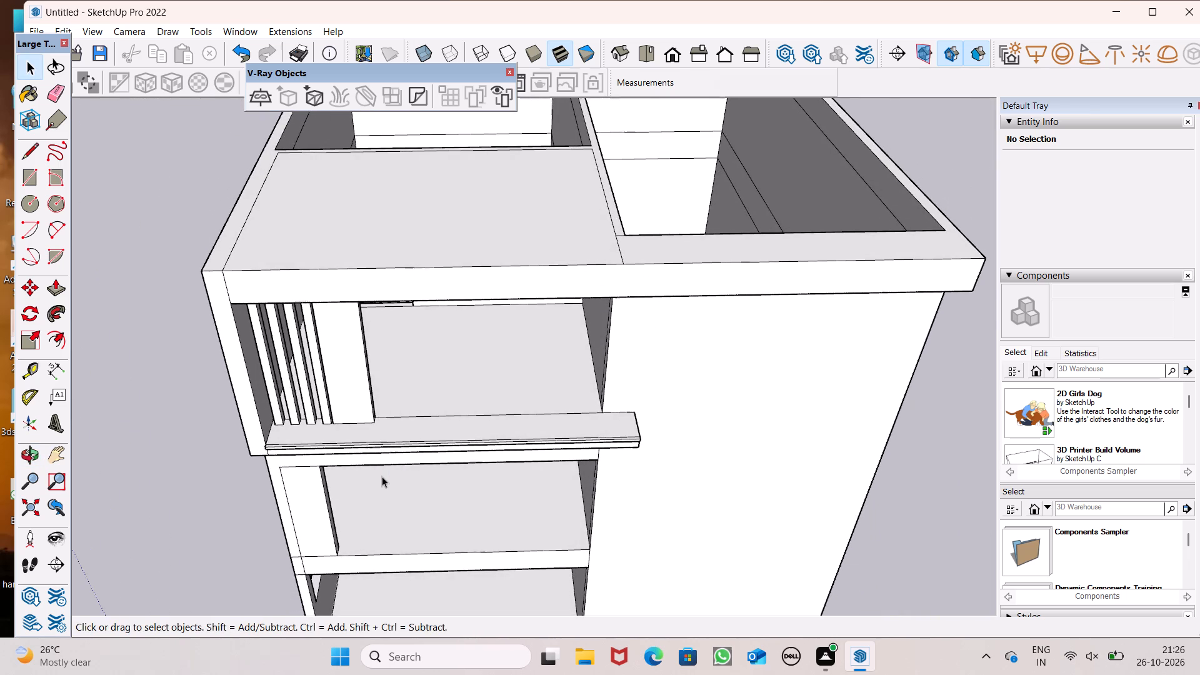
pyautogui.scroll(8, 454, 405)
pyautogui.moveTo(524, 434); pyautogui.dragTo(470, 427, button='middle')
pyautogui.scroll(-2, 670, 371)
pyautogui.moveTo(682, 407); pyautogui.dragTo(675, 474, button='middle')
pyautogui.scroll(2, 676, 475)
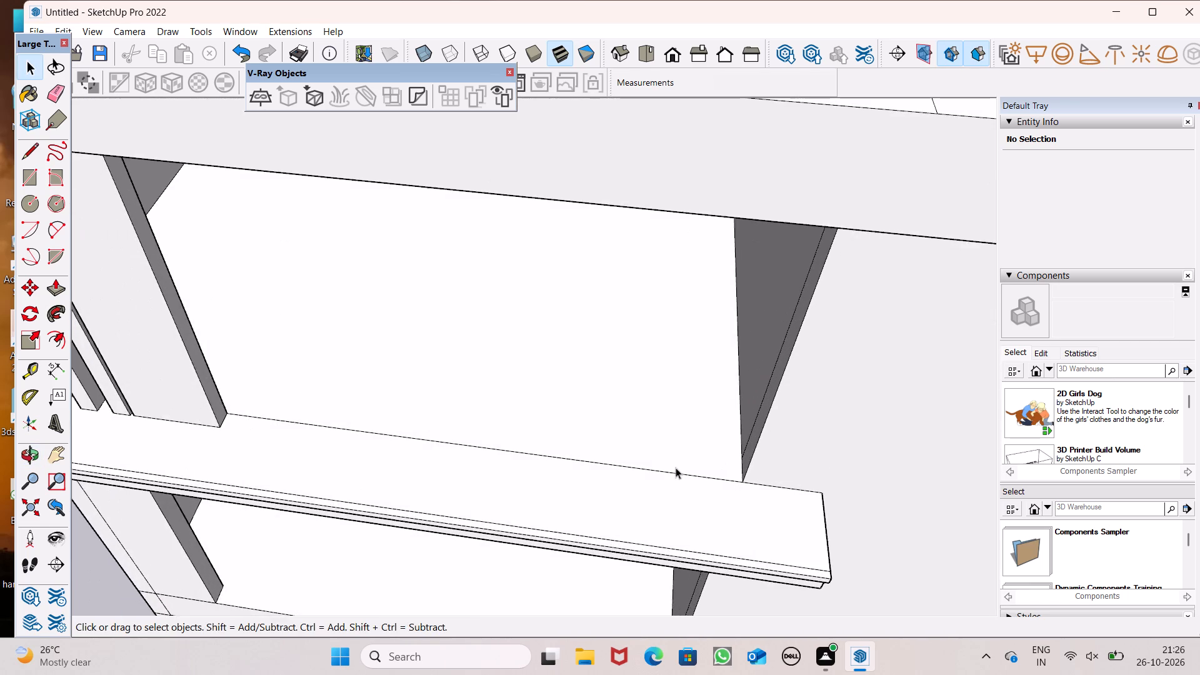
pyautogui.scroll(-3, 682, 460)
pyautogui.moveTo(693, 454); pyautogui.dragTo(738, 339, button='middle')
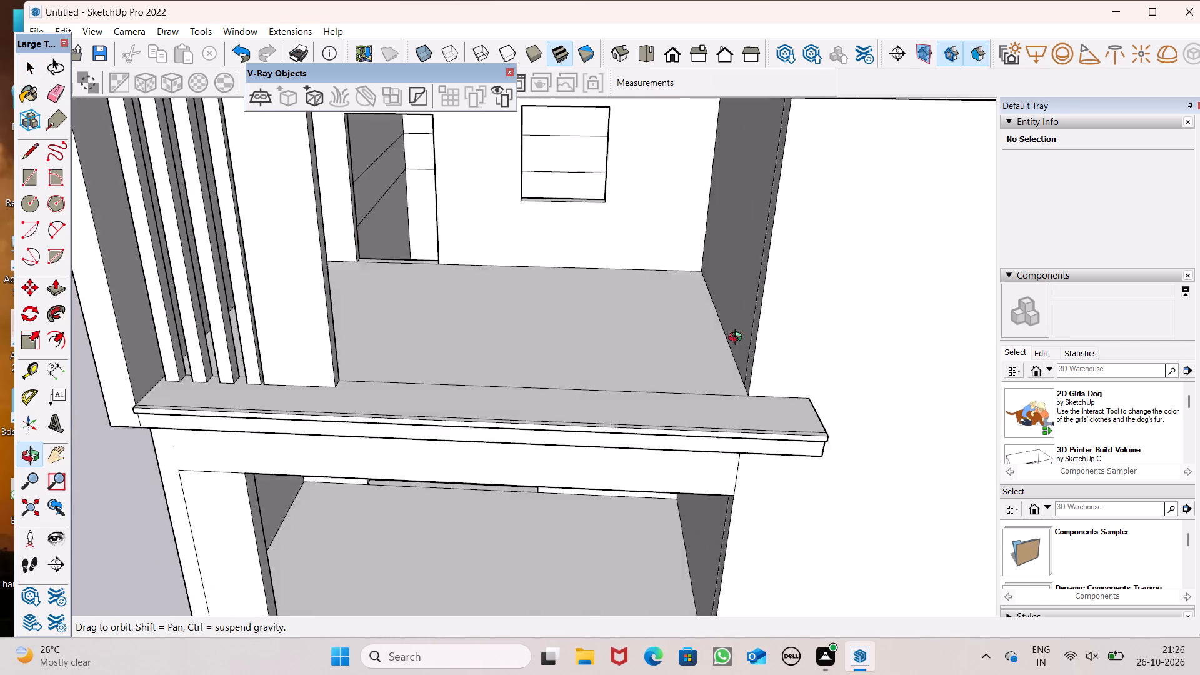
pyautogui.moveTo(738, 339); pyautogui.dragTo(808, 414, button='middle')
pyautogui.scroll(1, 784, 413)
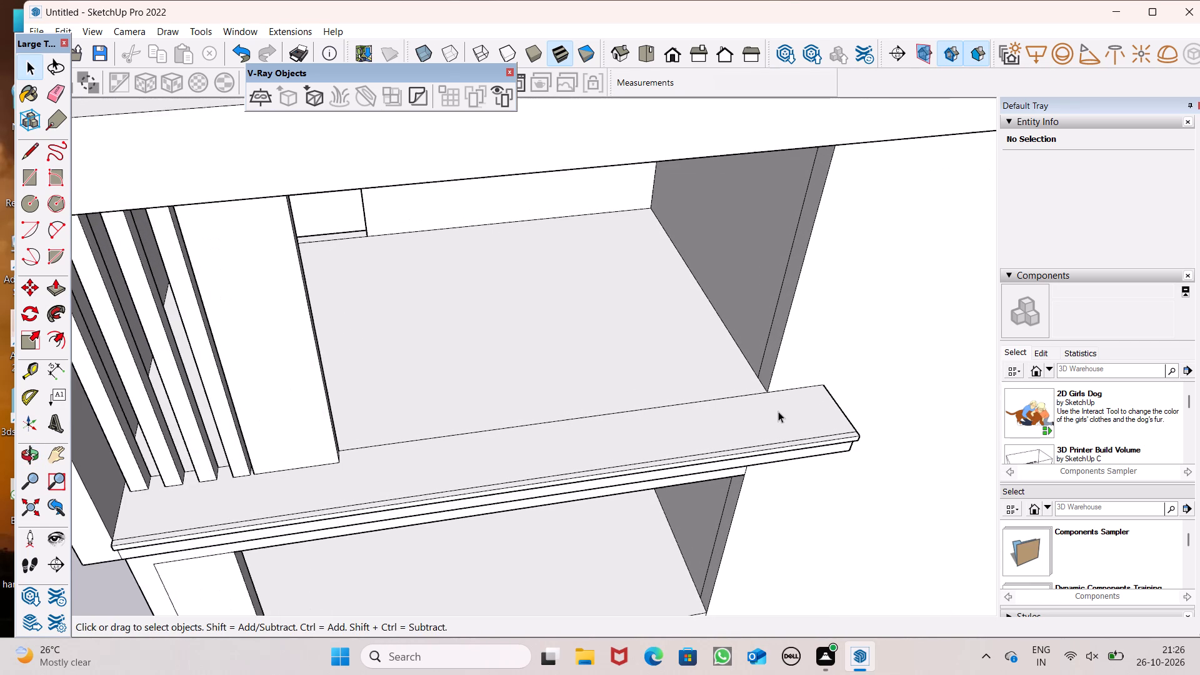
pyautogui.scroll(1, 778, 411)
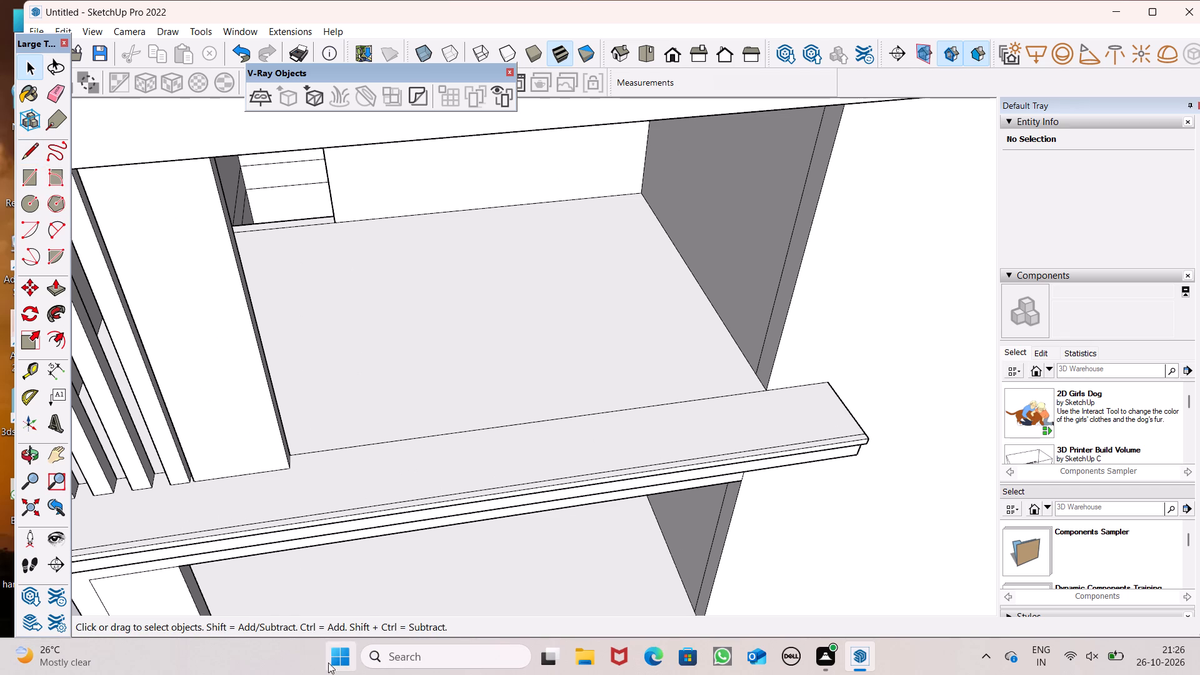
pyautogui.scroll(-4, 450, 309)
pyautogui.scroll(2, 125, 272)
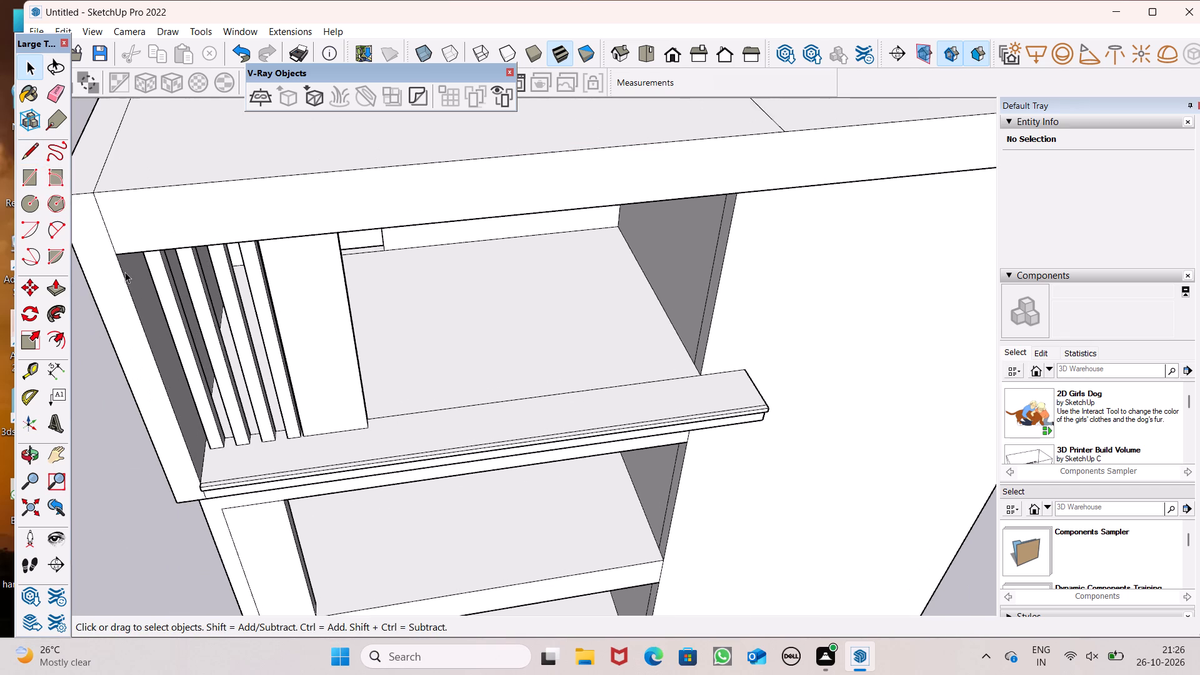
pyautogui.scroll(4, 125, 272)
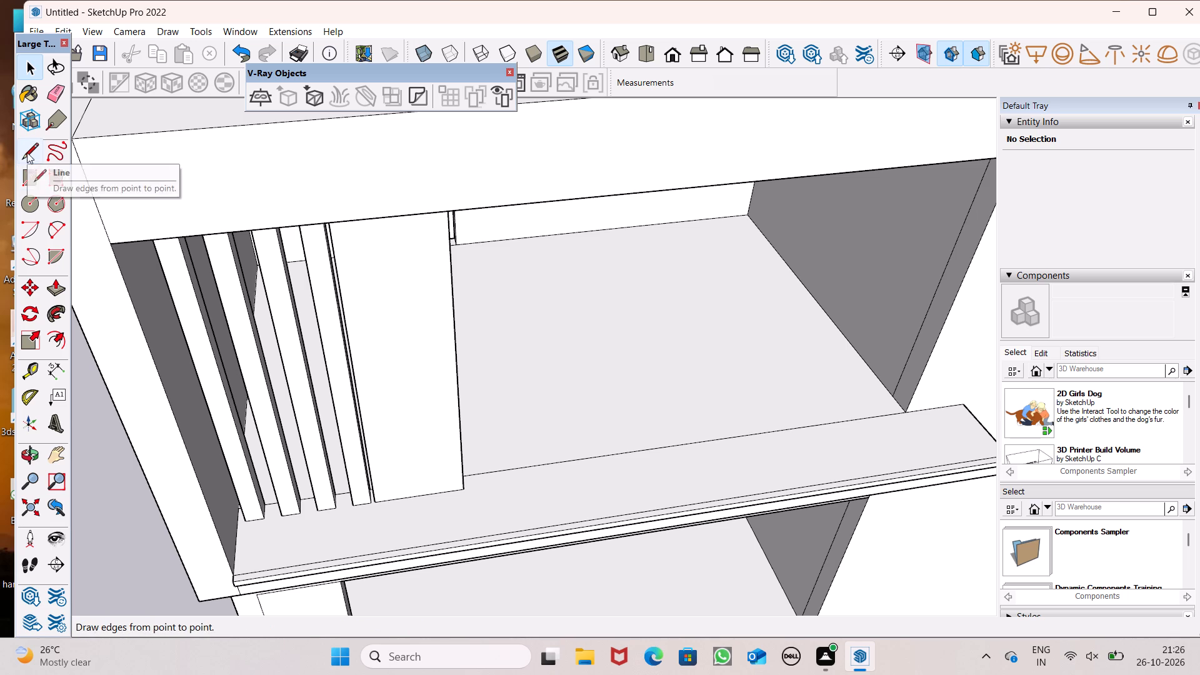
pyautogui.click(27, 152)
pyautogui.scroll(-2, 499, 362)
pyautogui.moveTo(602, 451); pyautogui.dragTo(626, 488, button='middle')
pyautogui.scroll(6, 764, 427)
pyautogui.scroll(-6, 735, 396)
pyautogui.moveTo(709, 426); pyautogui.dragTo(320, 400, button='middle')
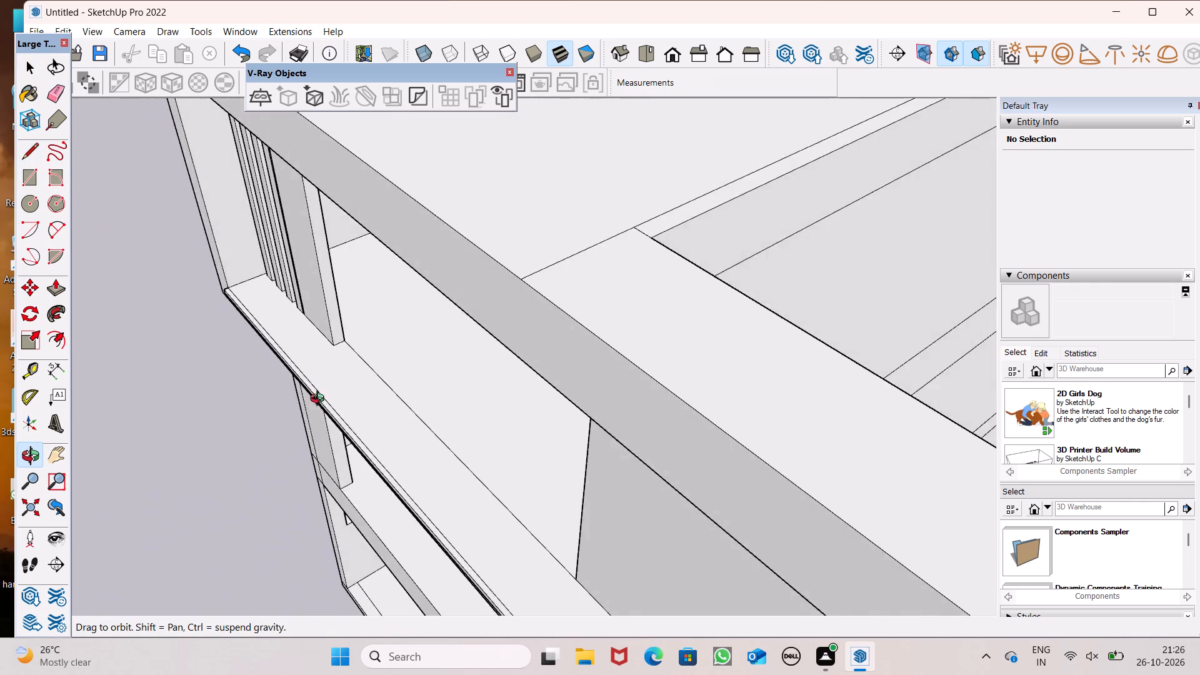
pyautogui.moveTo(320, 400); pyautogui.dragTo(335, 257, button='middle')
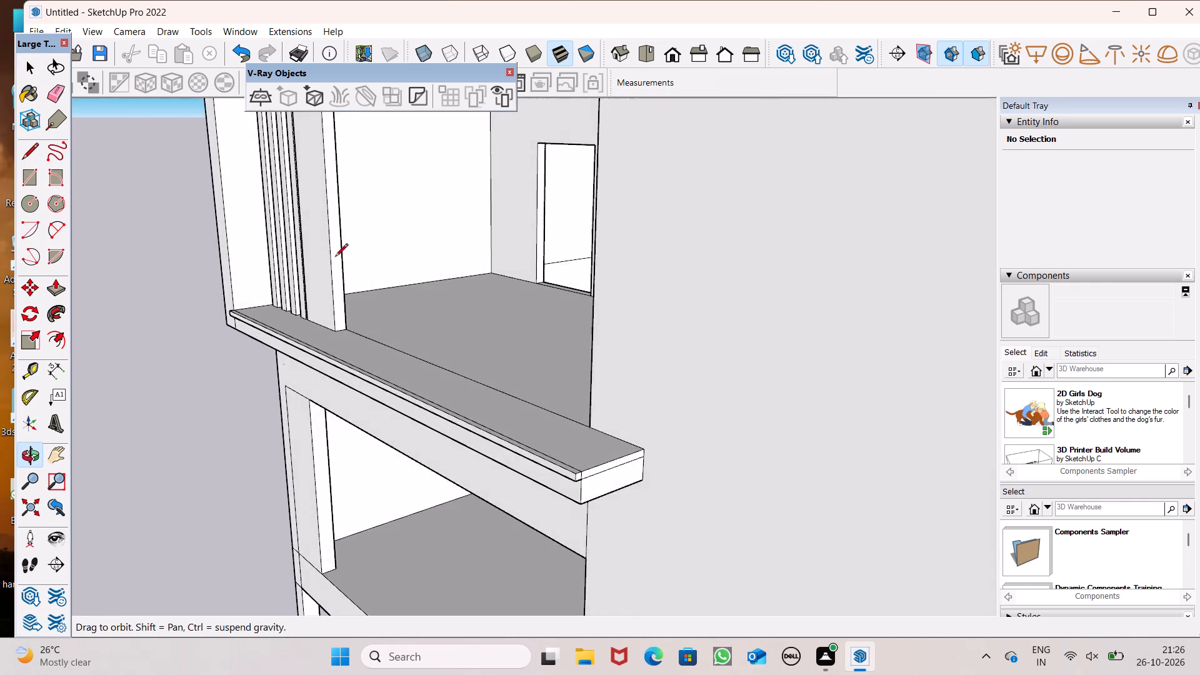
pyautogui.scroll(5, 368, 263)
pyautogui.moveTo(479, 334); pyautogui.dragTo(381, 305, button='middle')
pyautogui.scroll(6, 367, 309)
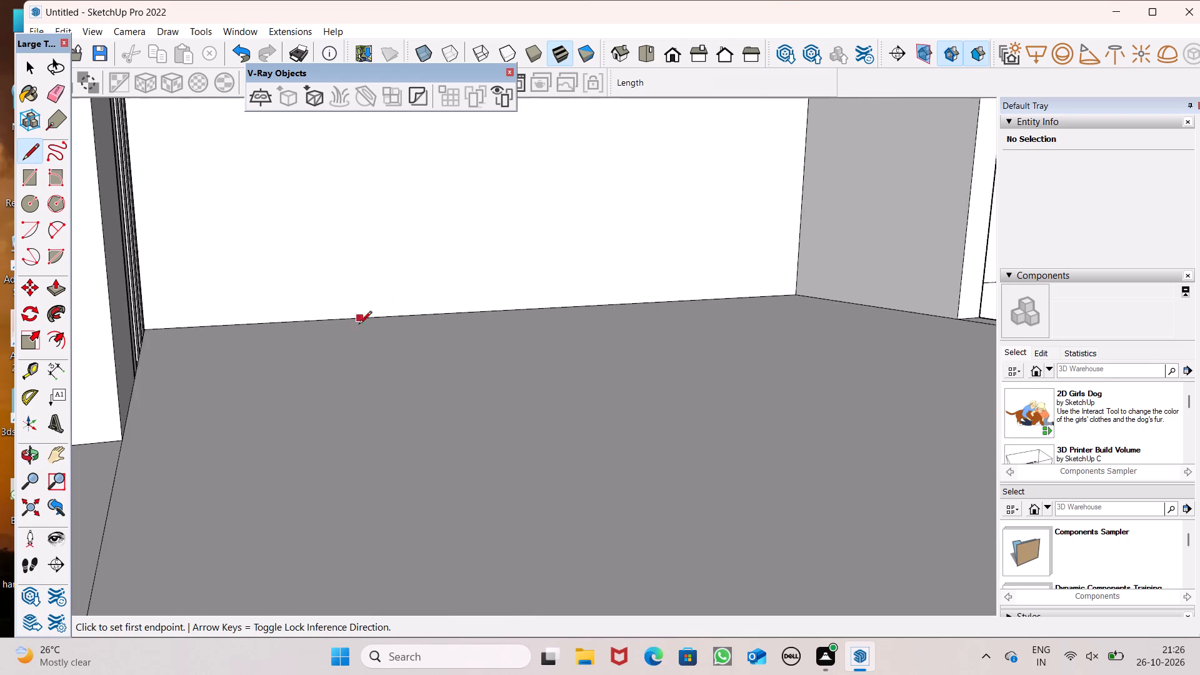
pyautogui.scroll(-2, 362, 350)
pyautogui.moveTo(361, 358); pyautogui.dragTo(299, 396, button='middle')
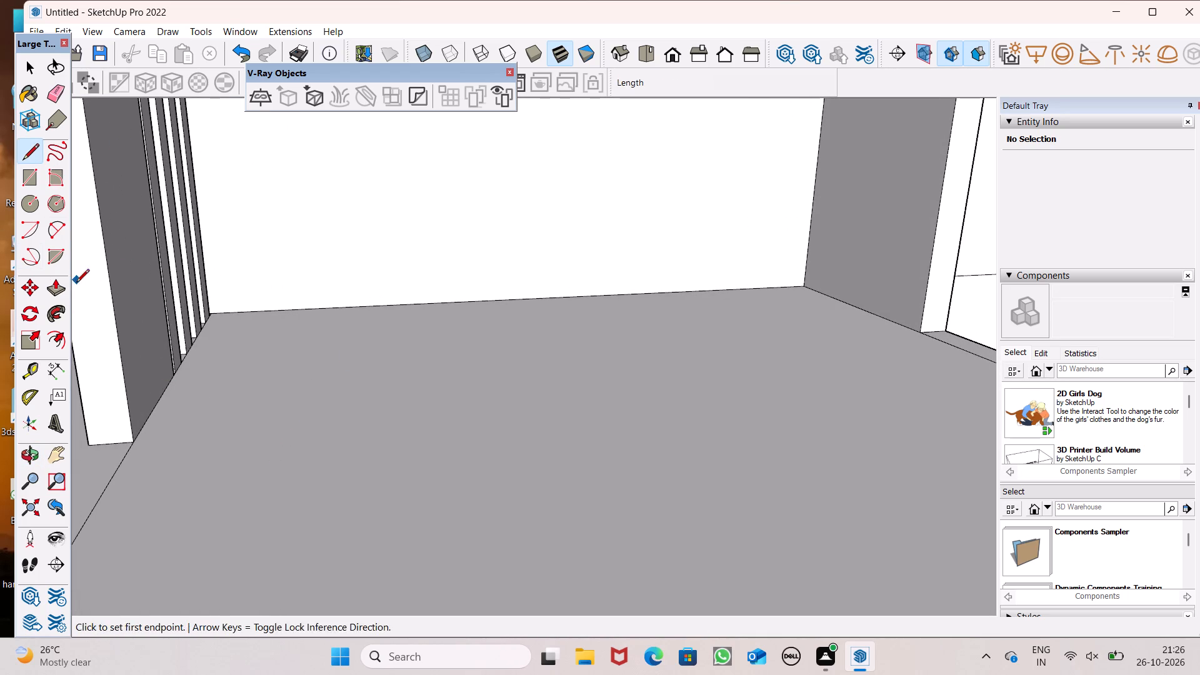
# Pull the panel's back face slightly inward past the ledge's inner edge, over the room floor.
pyautogui.click(62, 291)
pyautogui.scroll(5, 174, 306)
pyautogui.scroll(-5, 256, 297)
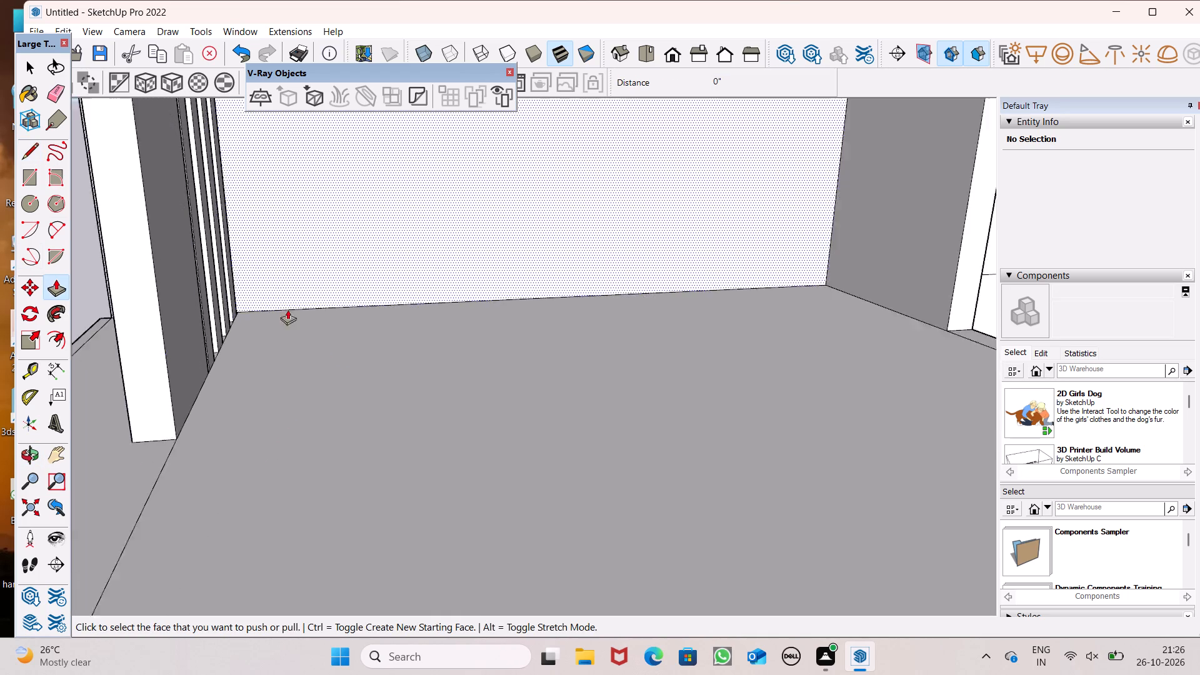
pyautogui.moveTo(351, 339); pyautogui.dragTo(236, 397, button='middle')
pyautogui.scroll(3, 159, 362)
pyautogui.moveTo(159, 361); pyautogui.dragTo(164, 362)
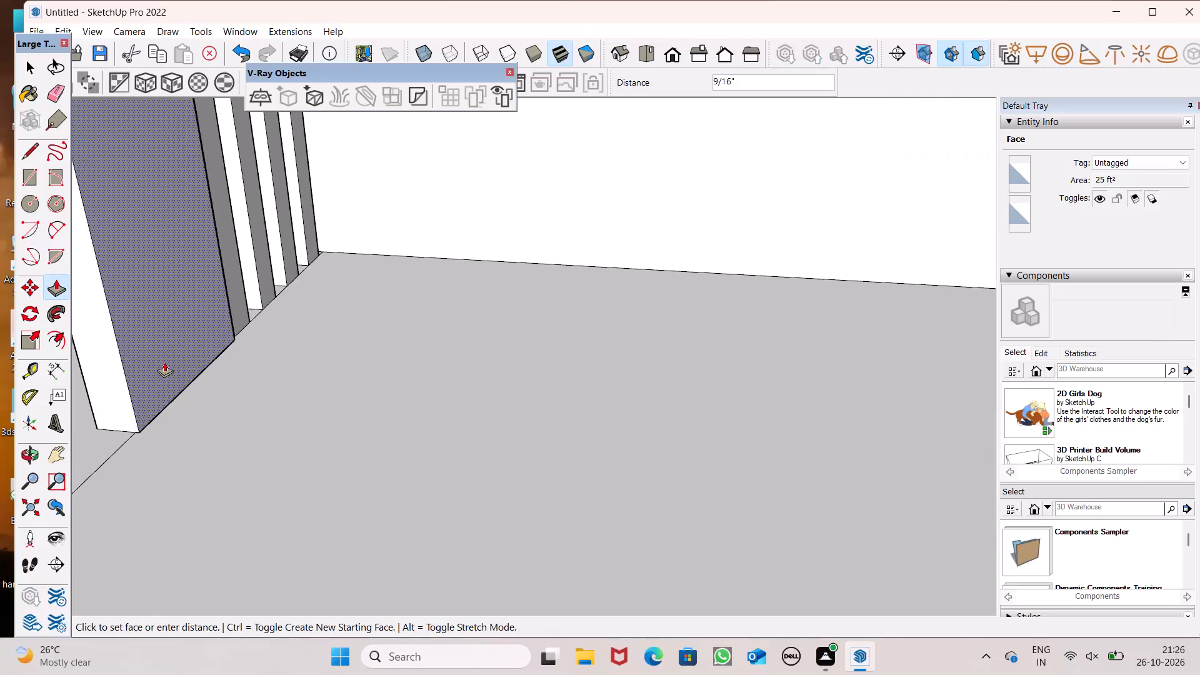
pyautogui.moveTo(164, 362); pyautogui.dragTo(170, 375)
# Pull the back faces of all four posts inward 1 7/8" so they align with the panel's back face.
pyautogui.moveTo(290, 332); pyautogui.dragTo(223, 422, button='middle')
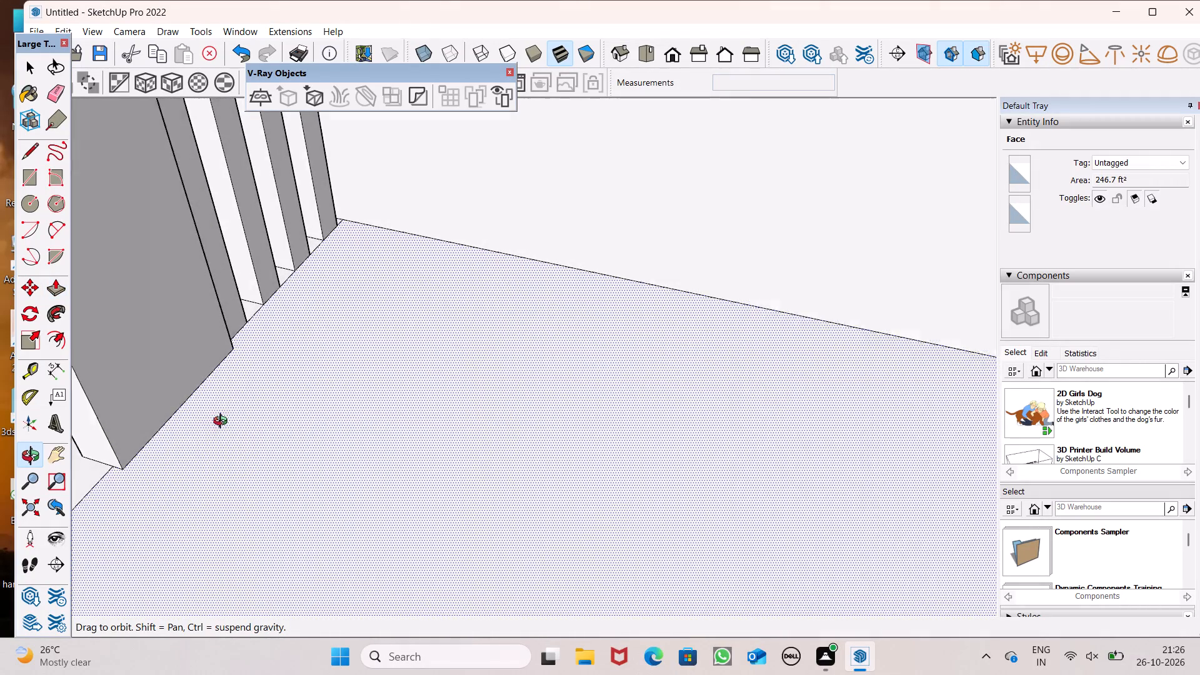
pyautogui.moveTo(223, 422); pyautogui.dragTo(214, 434, button='middle')
pyautogui.scroll(7, 214, 434)
pyautogui.moveTo(219, 313); pyautogui.dragTo(226, 362)
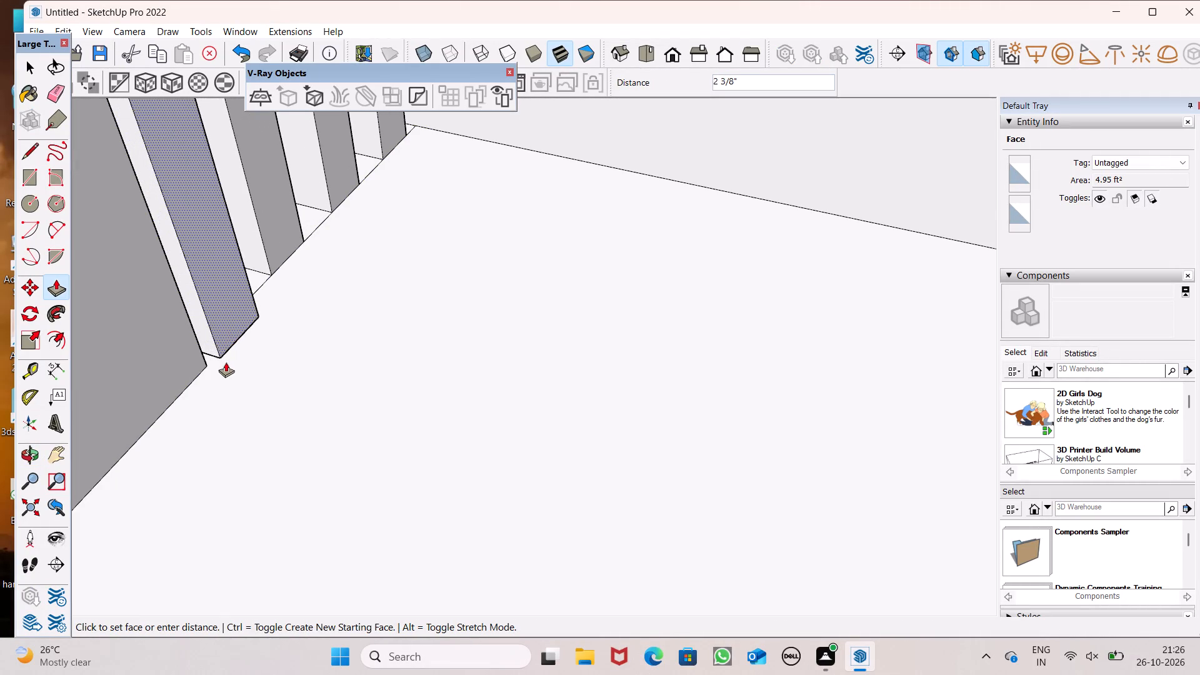
pyautogui.moveTo(226, 362); pyautogui.dragTo(204, 366)
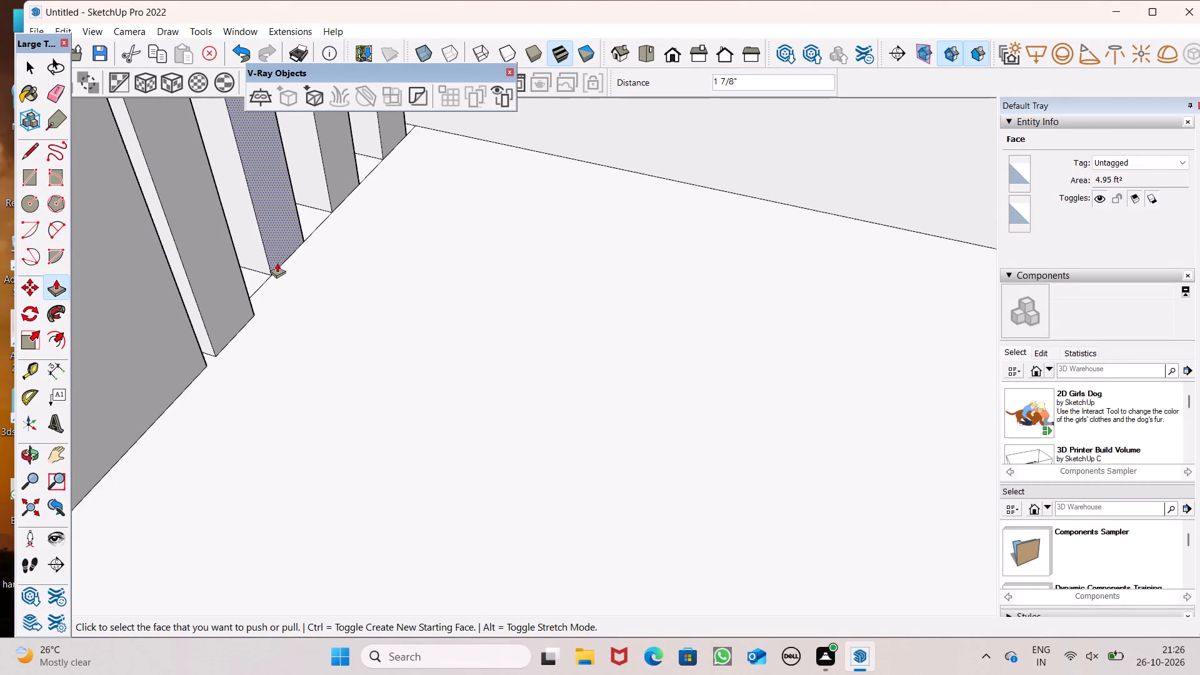
pyautogui.moveTo(279, 261); pyautogui.dragTo(251, 317)
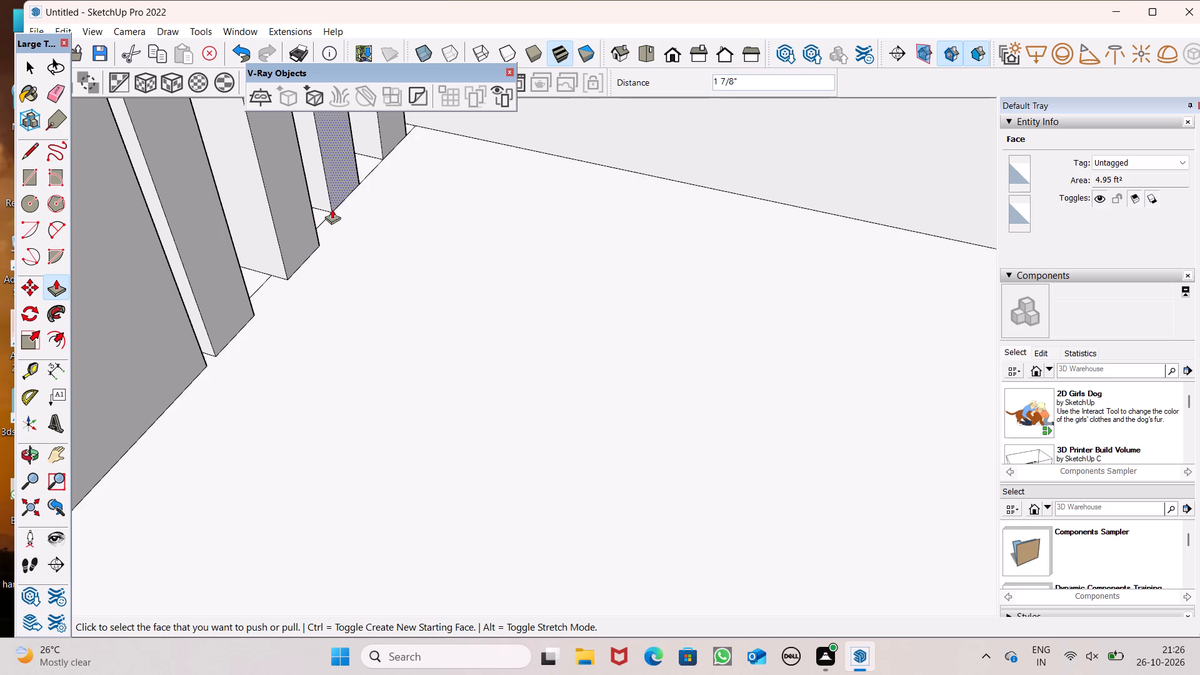
pyautogui.moveTo(335, 204); pyautogui.dragTo(318, 249)
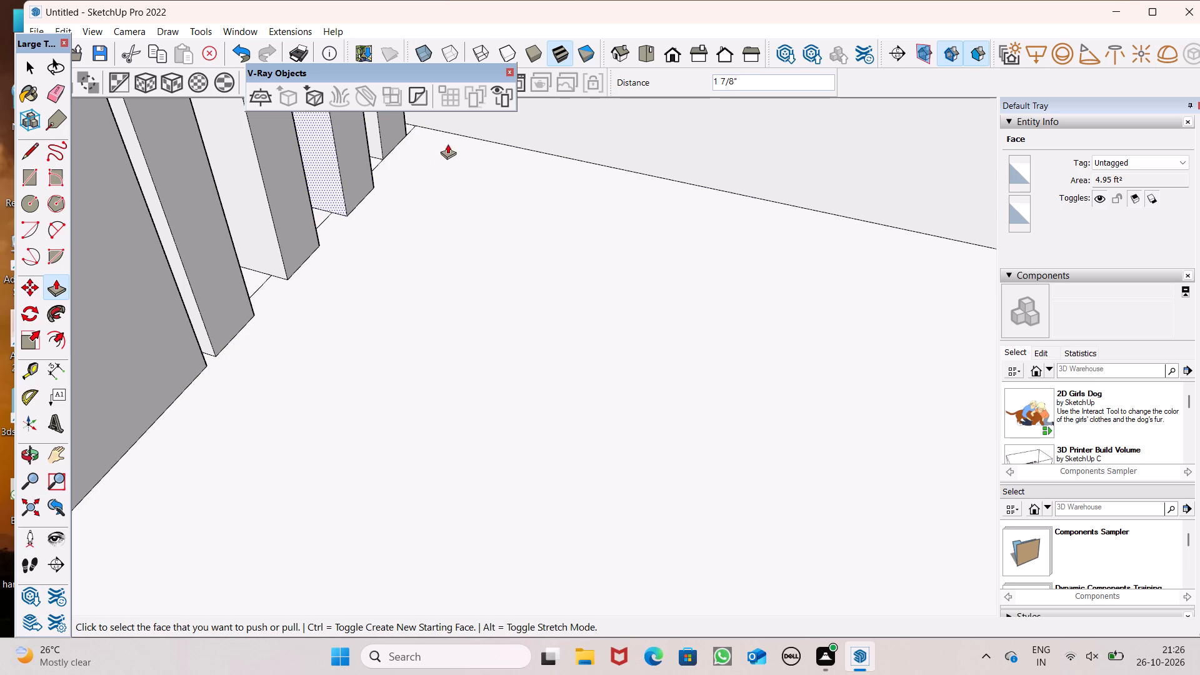
pyautogui.moveTo(376, 141); pyautogui.dragTo(386, 161)
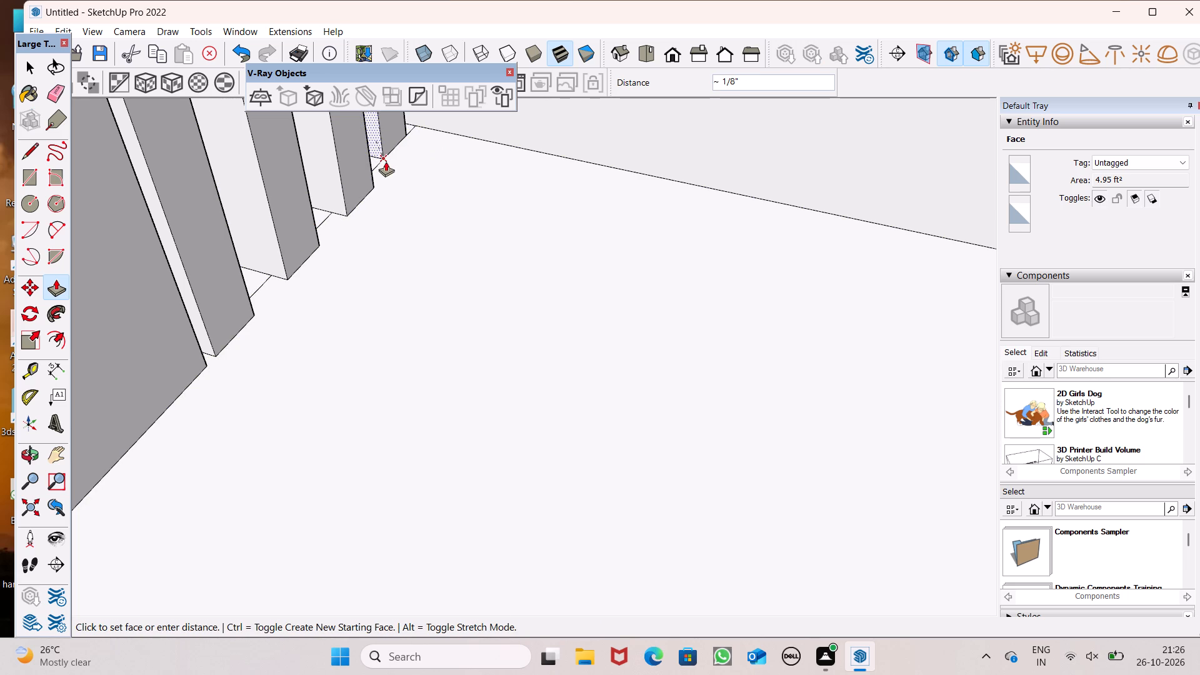
pyautogui.hotkey('ctrl', 'z')
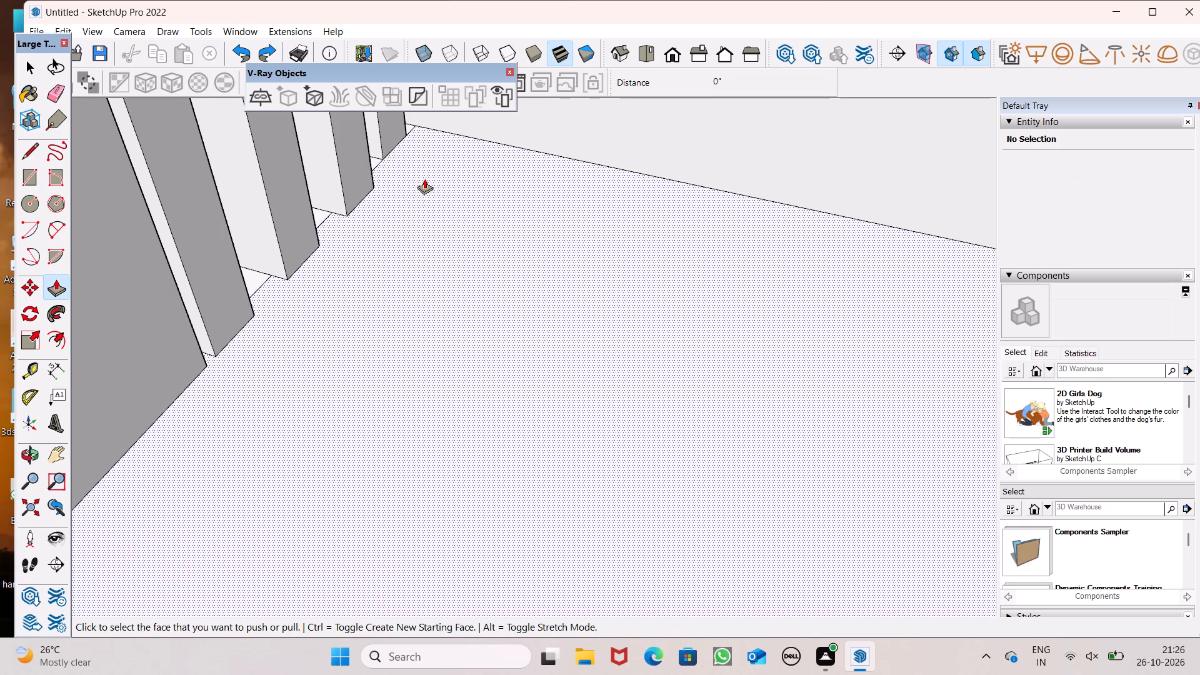
pyautogui.moveTo(401, 137); pyautogui.dragTo(382, 184)
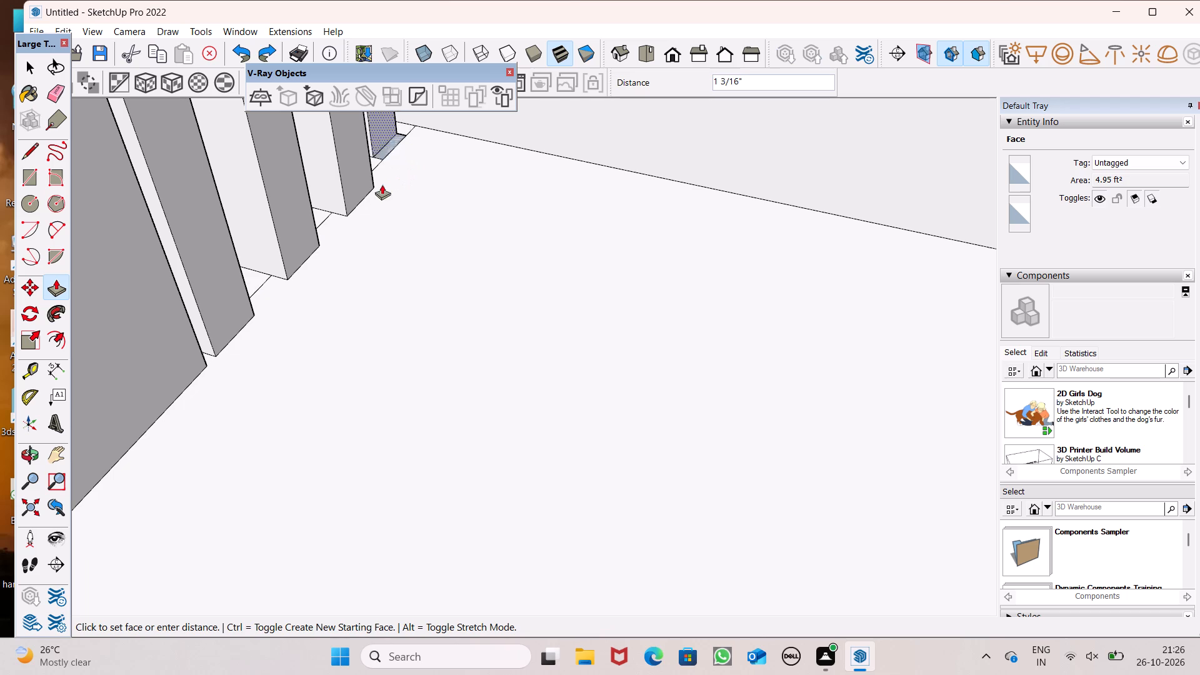
pyautogui.moveTo(382, 184); pyautogui.dragTo(372, 191)
# Examine the thickened posts and widened panel from the ledge side and across the front of the house.
pyautogui.scroll(-4, 469, 214)
pyautogui.moveTo(459, 254); pyautogui.dragTo(738, 192, button='middle')
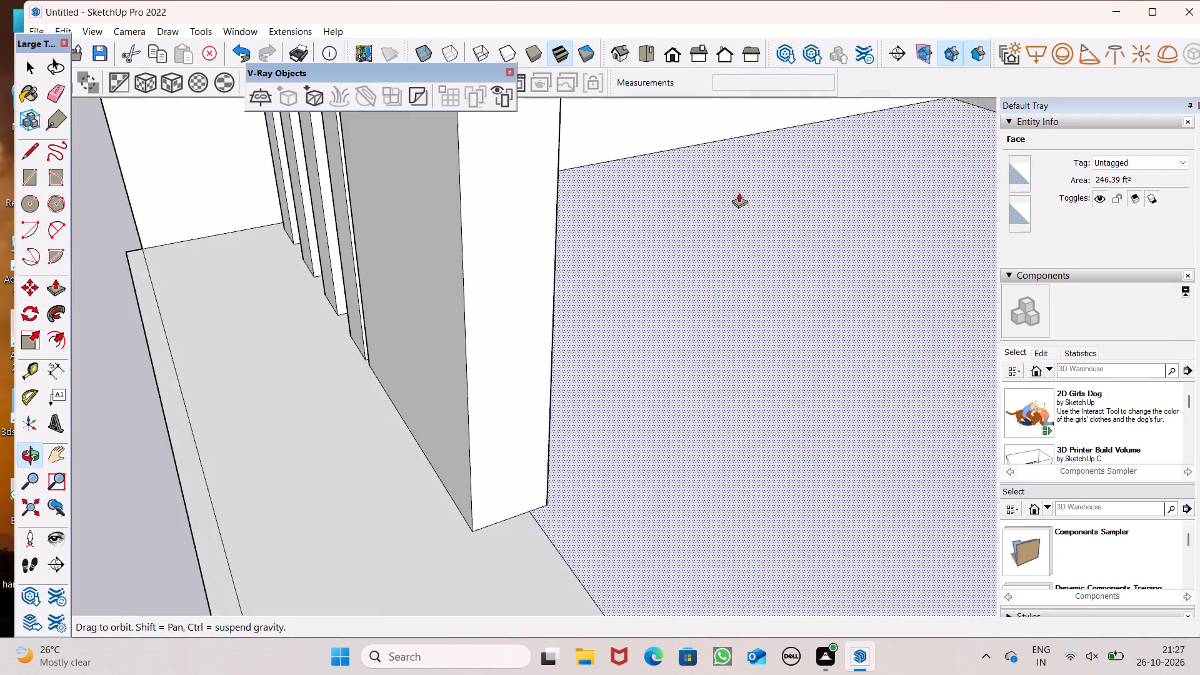
pyautogui.scroll(-5, 542, 254)
pyautogui.moveTo(521, 337); pyautogui.dragTo(691, 299, button='middle')
pyautogui.scroll(-3, 647, 327)
pyautogui.moveTo(639, 357); pyautogui.dragTo(673, 349, button='middle')
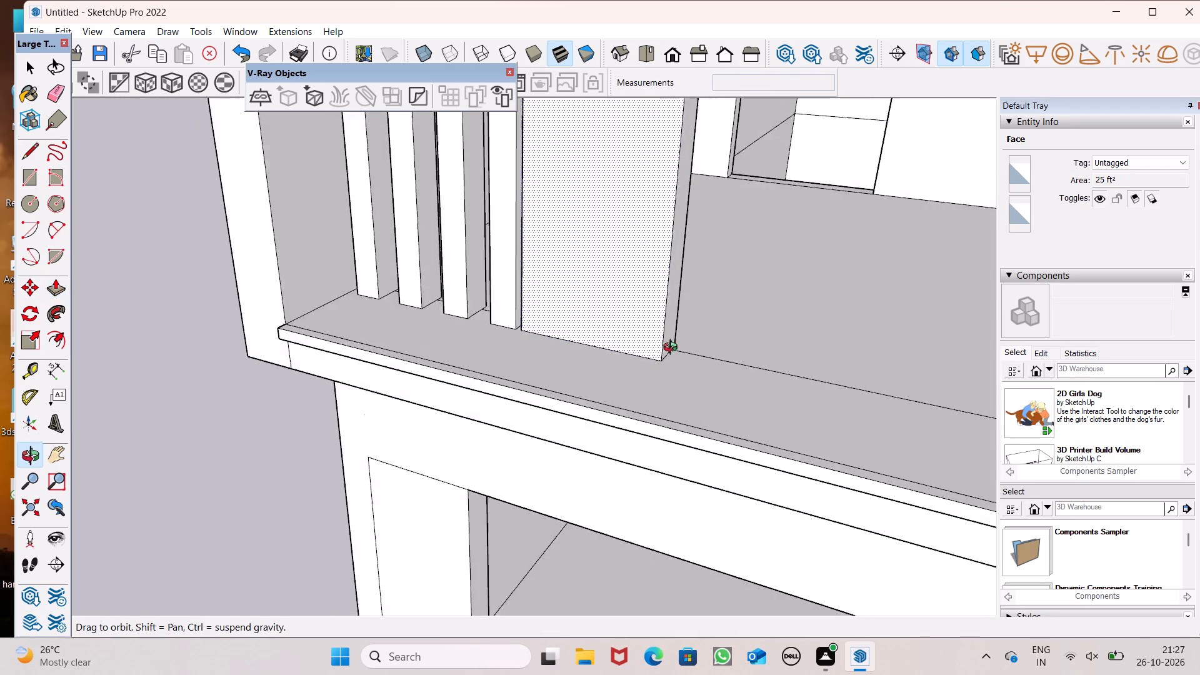
pyautogui.moveTo(673, 349); pyautogui.dragTo(674, 337, button='middle')
pyautogui.scroll(-4, 469, 332)
pyautogui.moveTo(459, 351); pyautogui.dragTo(567, 308, button='middle')
pyautogui.scroll(-3, 341, 367)
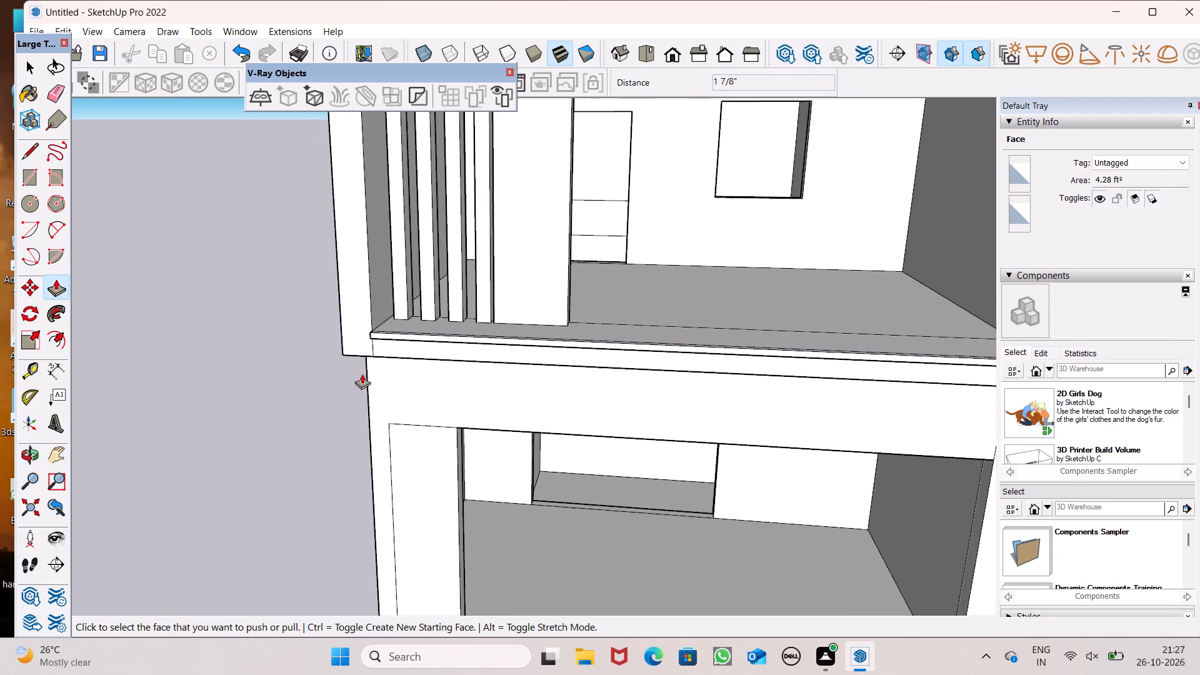
pyautogui.moveTo(362, 374); pyautogui.dragTo(333, 361, button='middle')
pyautogui.scroll(-4, 255, 341)
pyautogui.moveTo(252, 357); pyautogui.dragTo(250, 358, button='middle')
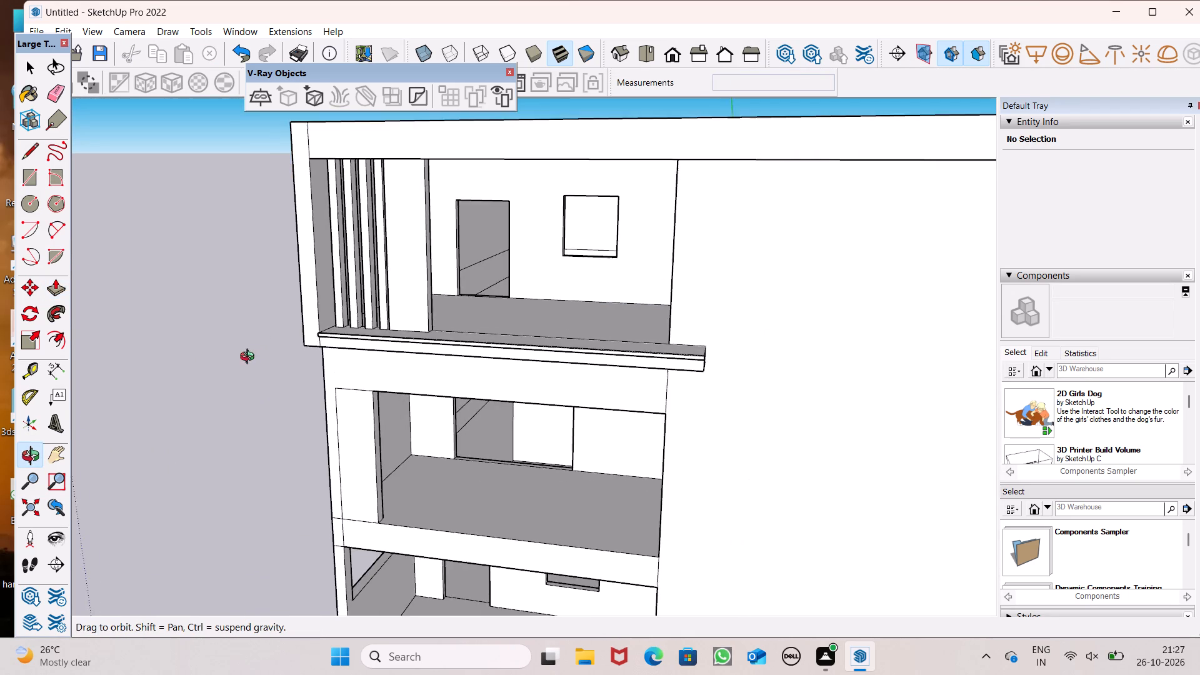
pyautogui.moveTo(250, 358); pyautogui.dragTo(296, 304, button='middle')
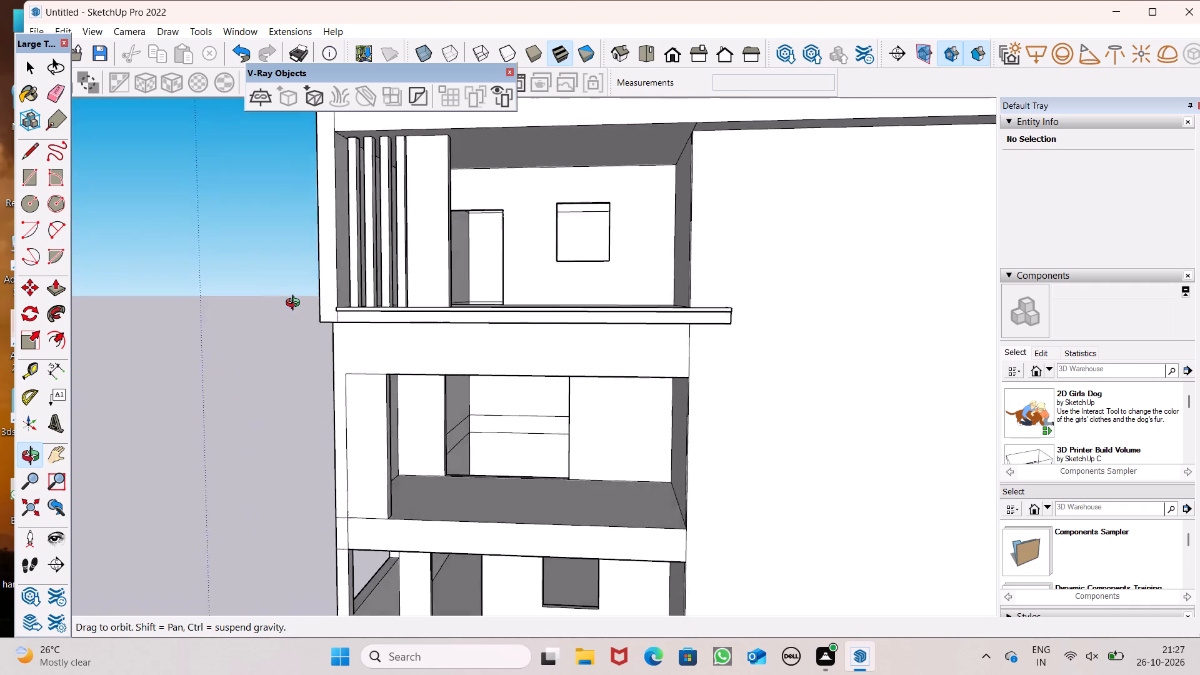
pyautogui.moveTo(296, 304); pyautogui.dragTo(341, 318, button='middle')
pyautogui.scroll(-3, 282, 297)
pyautogui.scroll(2, 379, 263)
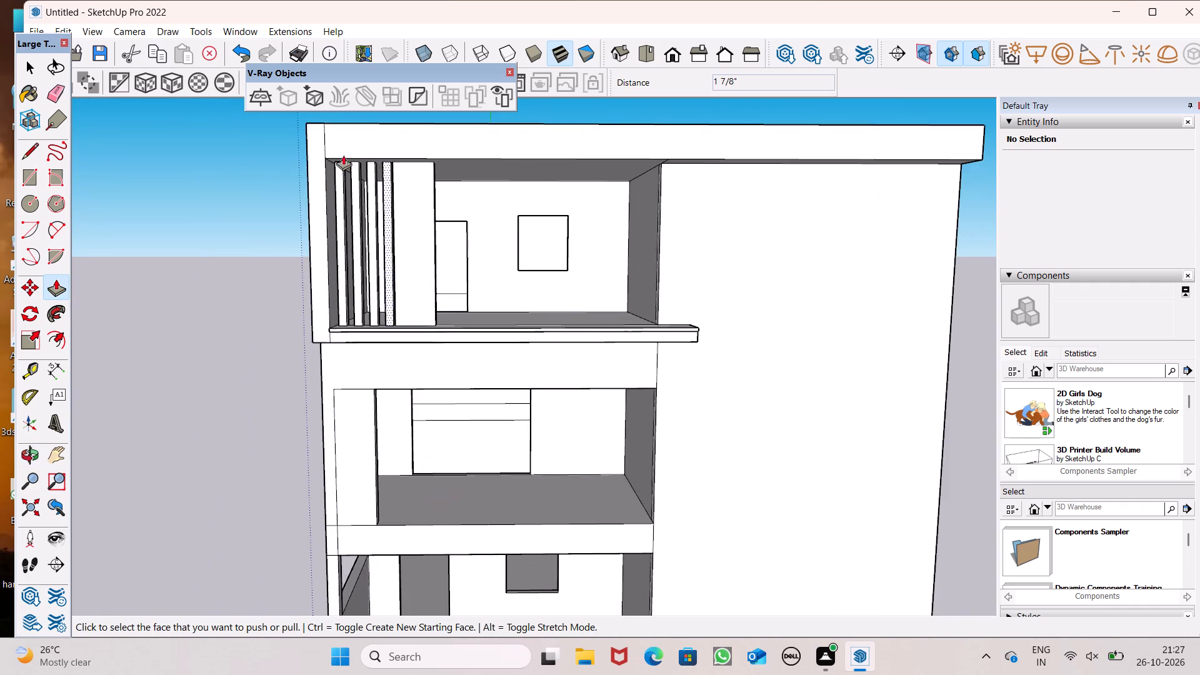
pyautogui.scroll(-2, 316, 156)
pyautogui.moveTo(298, 187); pyautogui.dragTo(354, 231, button='middle')
pyautogui.scroll(7, 299, 126)
pyautogui.scroll(-4, 283, 140)
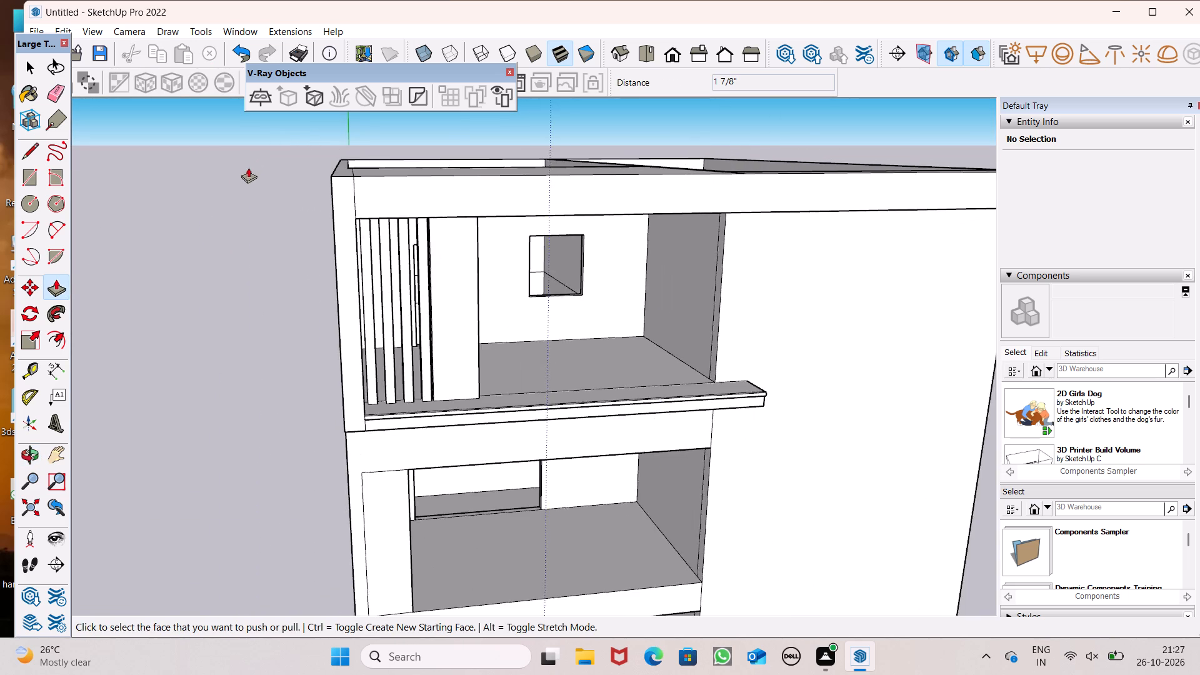
pyautogui.scroll(4, 247, 168)
pyautogui.scroll(-5, 241, 171)
pyautogui.moveTo(226, 215); pyautogui.dragTo(91, 216, button='middle')
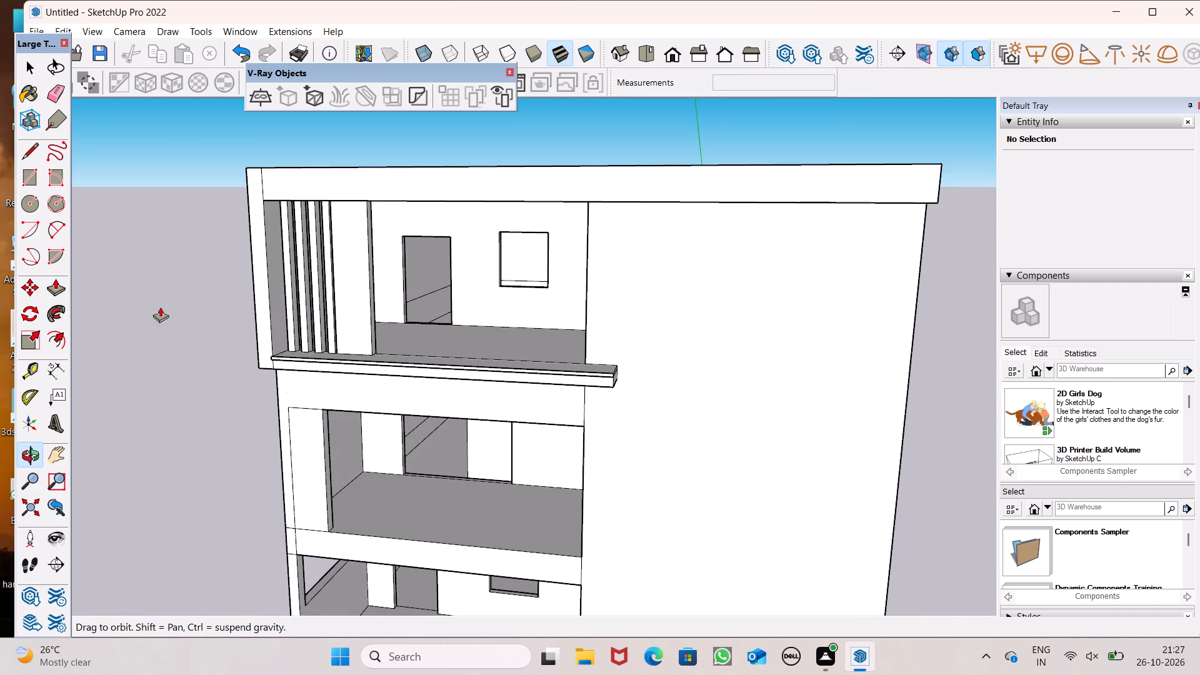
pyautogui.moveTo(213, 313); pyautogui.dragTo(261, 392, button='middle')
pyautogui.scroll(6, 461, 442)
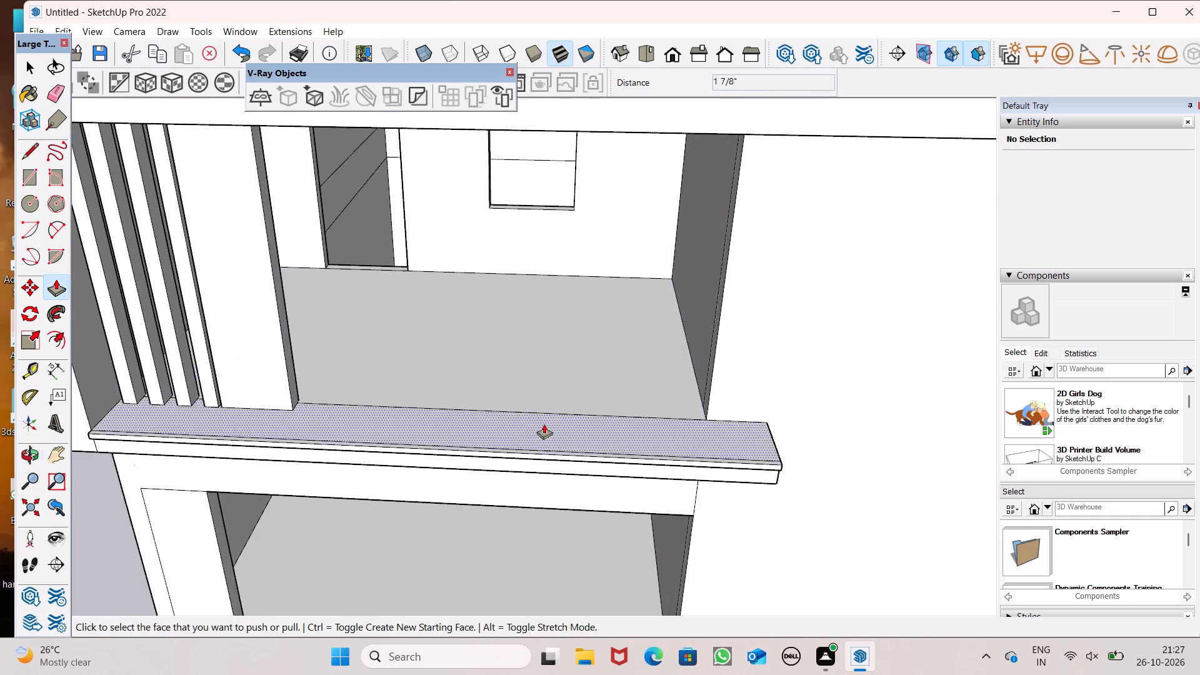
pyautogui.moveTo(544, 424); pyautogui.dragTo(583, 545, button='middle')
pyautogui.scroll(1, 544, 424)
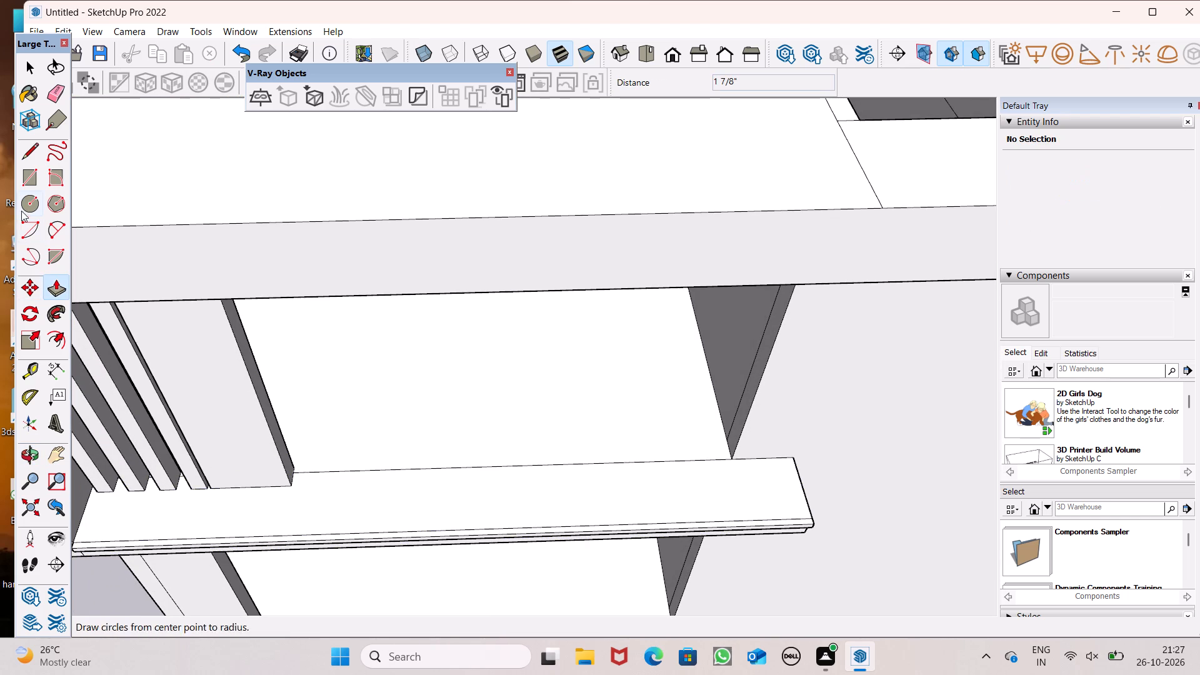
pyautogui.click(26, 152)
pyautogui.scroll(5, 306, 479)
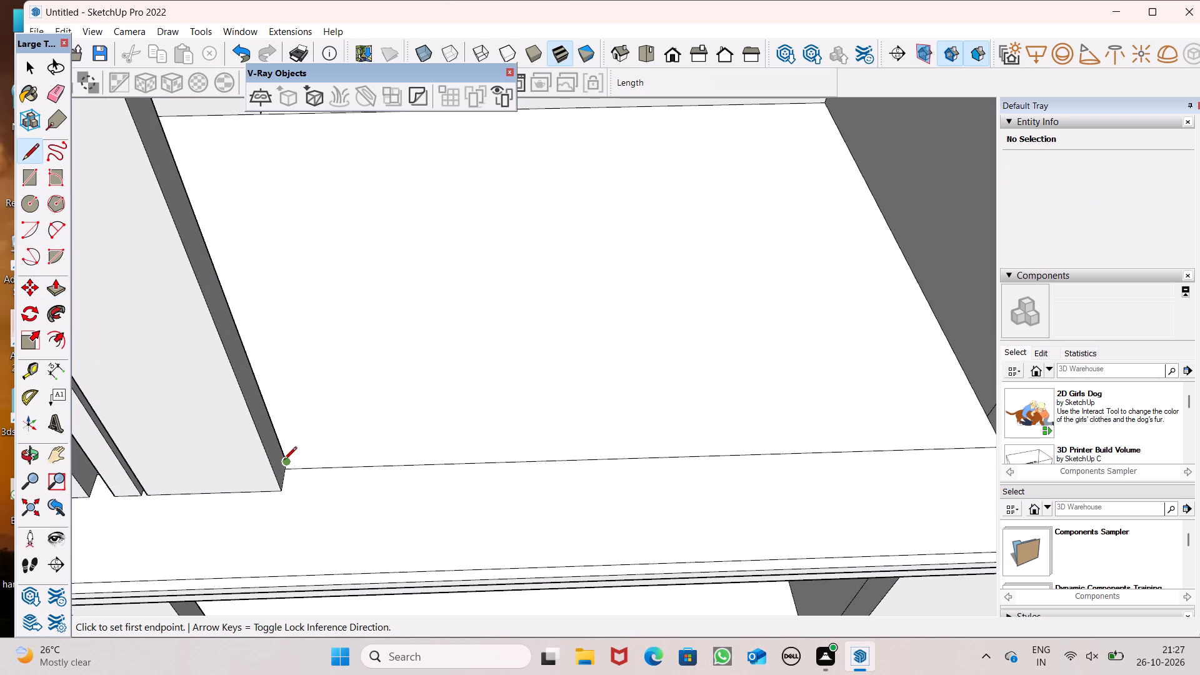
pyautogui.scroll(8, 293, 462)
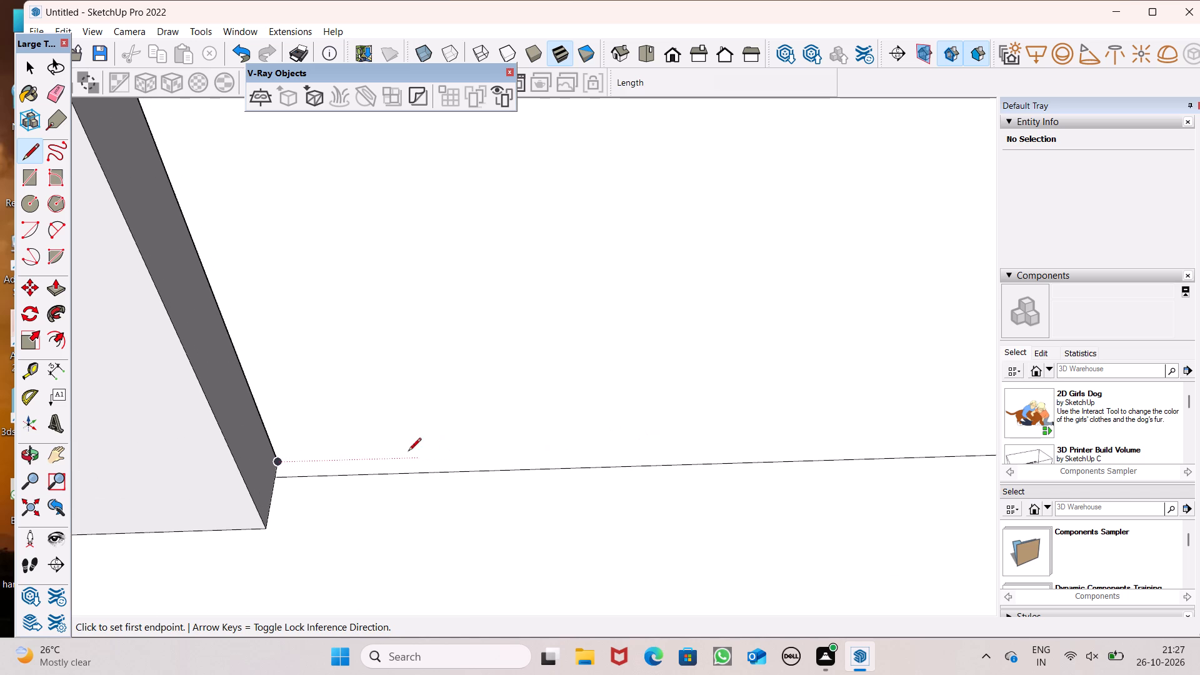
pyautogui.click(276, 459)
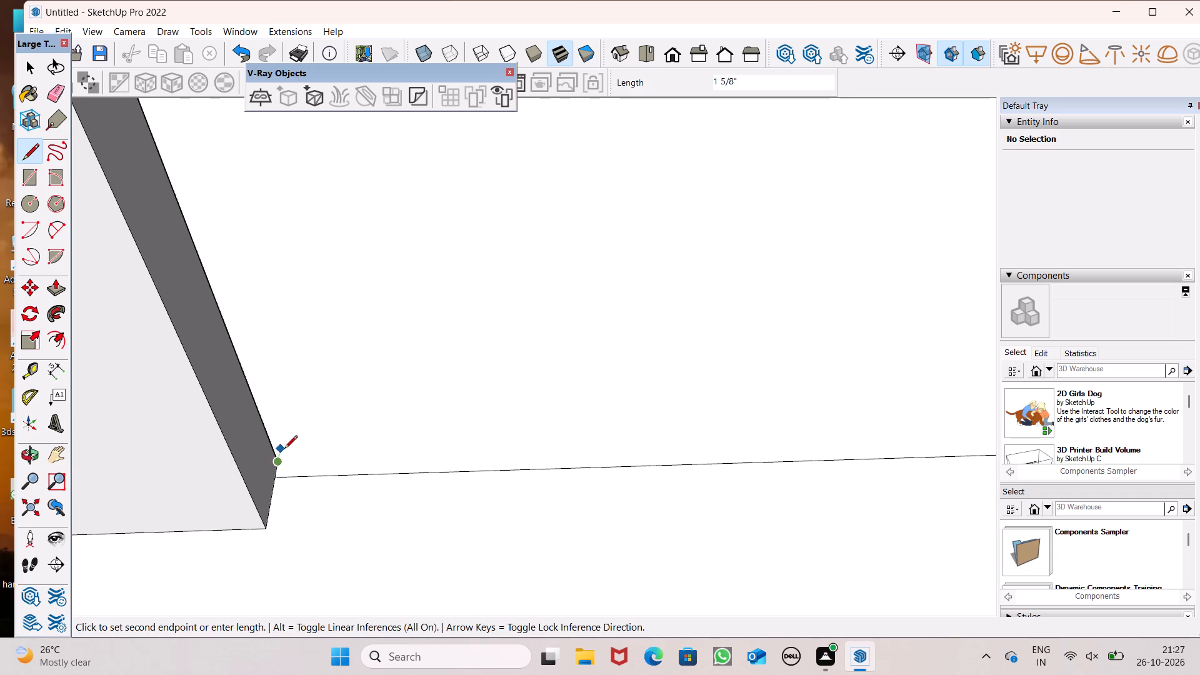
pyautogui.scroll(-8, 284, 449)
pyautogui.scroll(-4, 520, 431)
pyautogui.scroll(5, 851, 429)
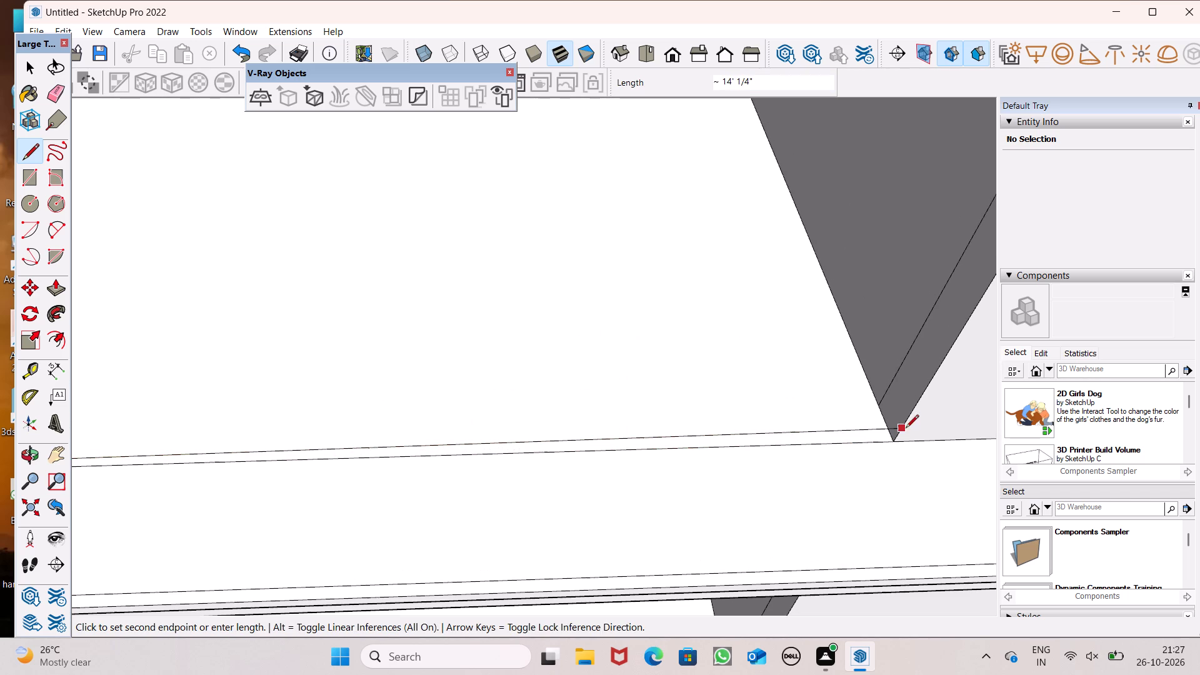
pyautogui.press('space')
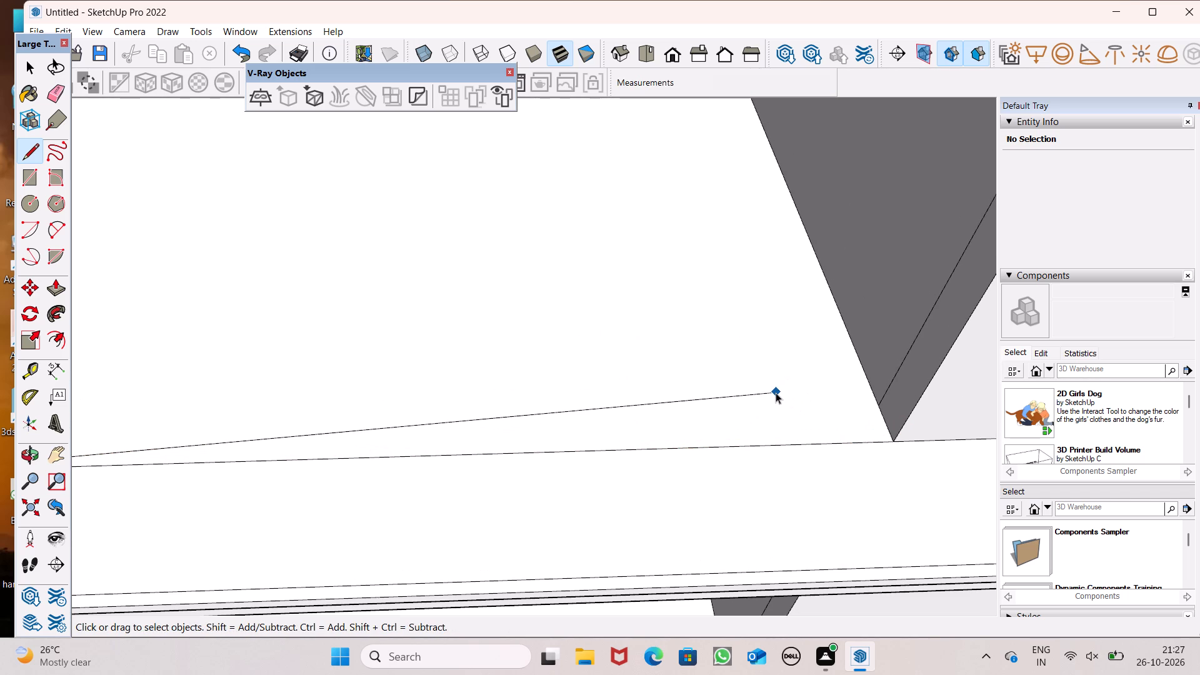
# Draw a line about 14' 3/16" long across the top recess floor, from the panel's back corner to the opposite side wall, parallel to the ledge.
pyautogui.scroll(-3, 872, 434)
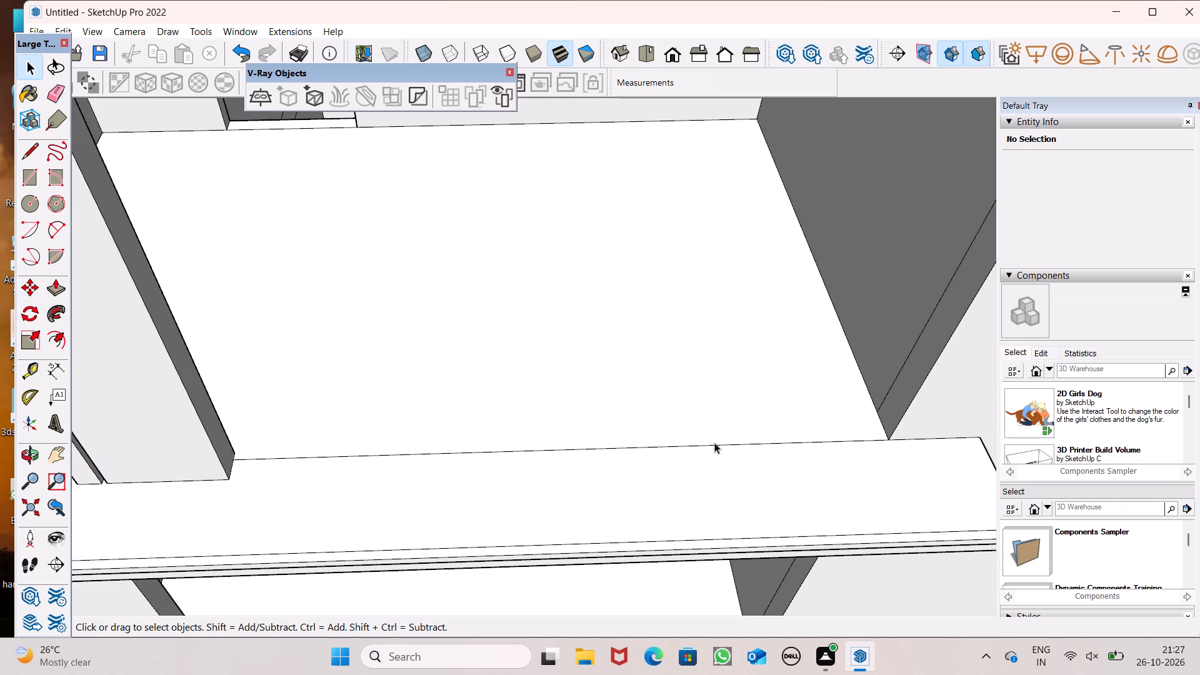
pyautogui.scroll(-5, 224, 469)
pyautogui.moveTo(331, 482); pyautogui.dragTo(331, 461, button='middle')
pyautogui.scroll(1, 331, 482)
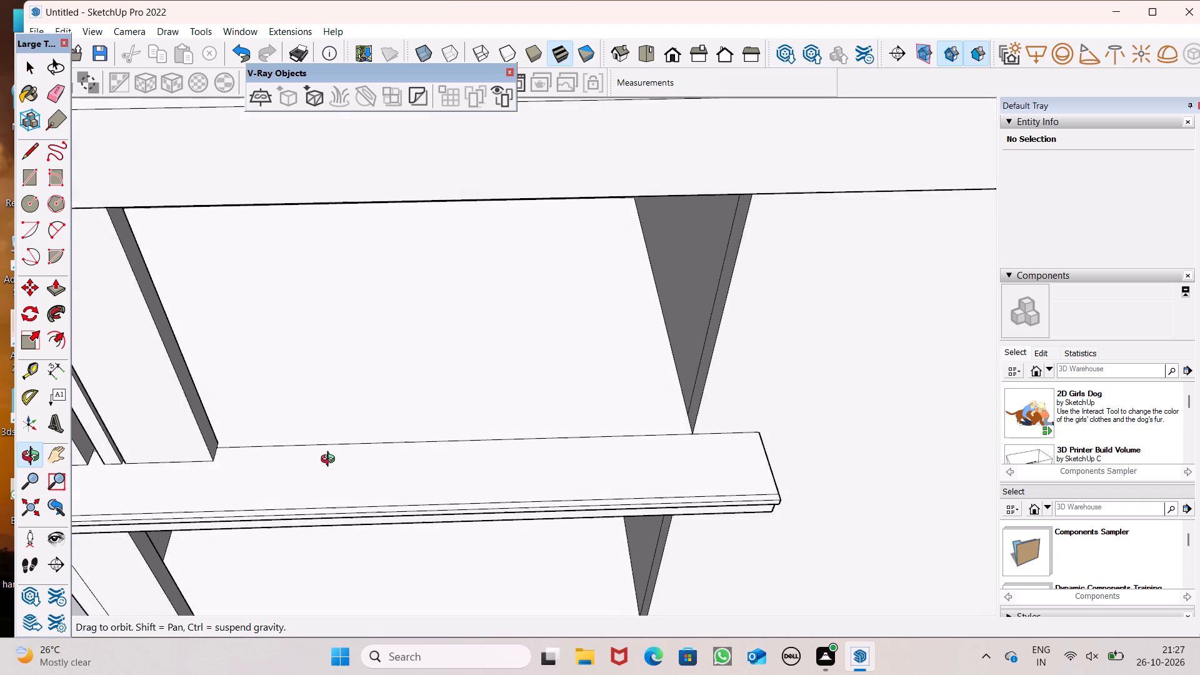
pyautogui.moveTo(331, 461); pyautogui.dragTo(339, 494, button='middle')
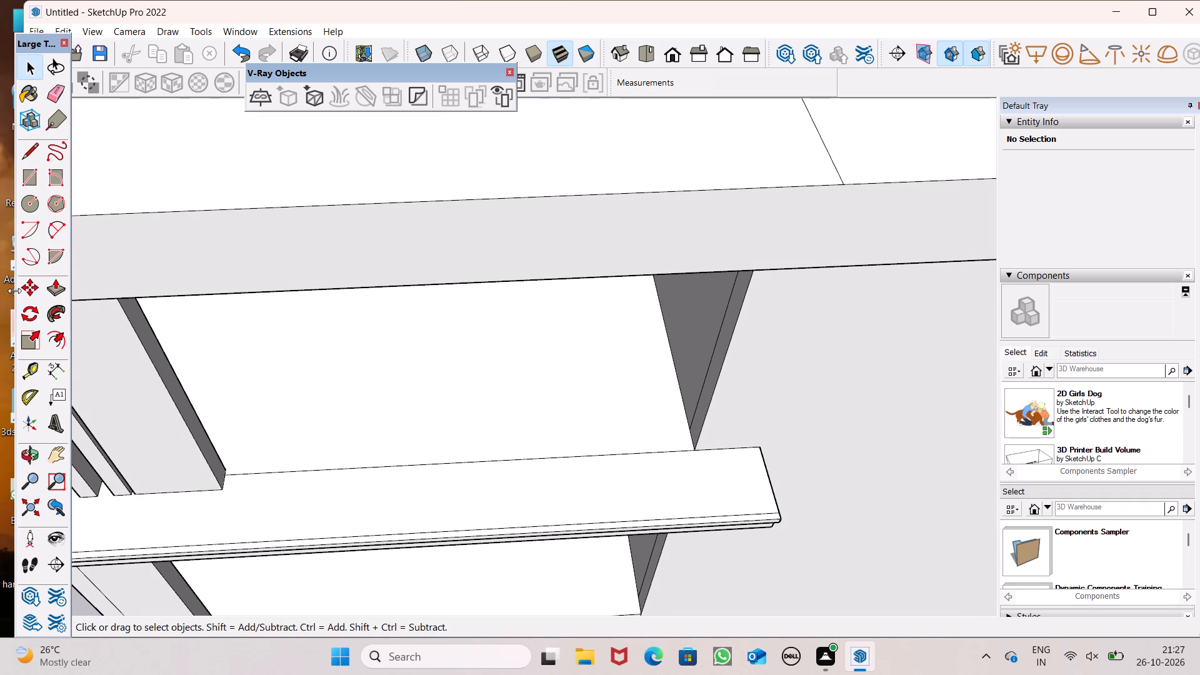
pyautogui.click(24, 156)
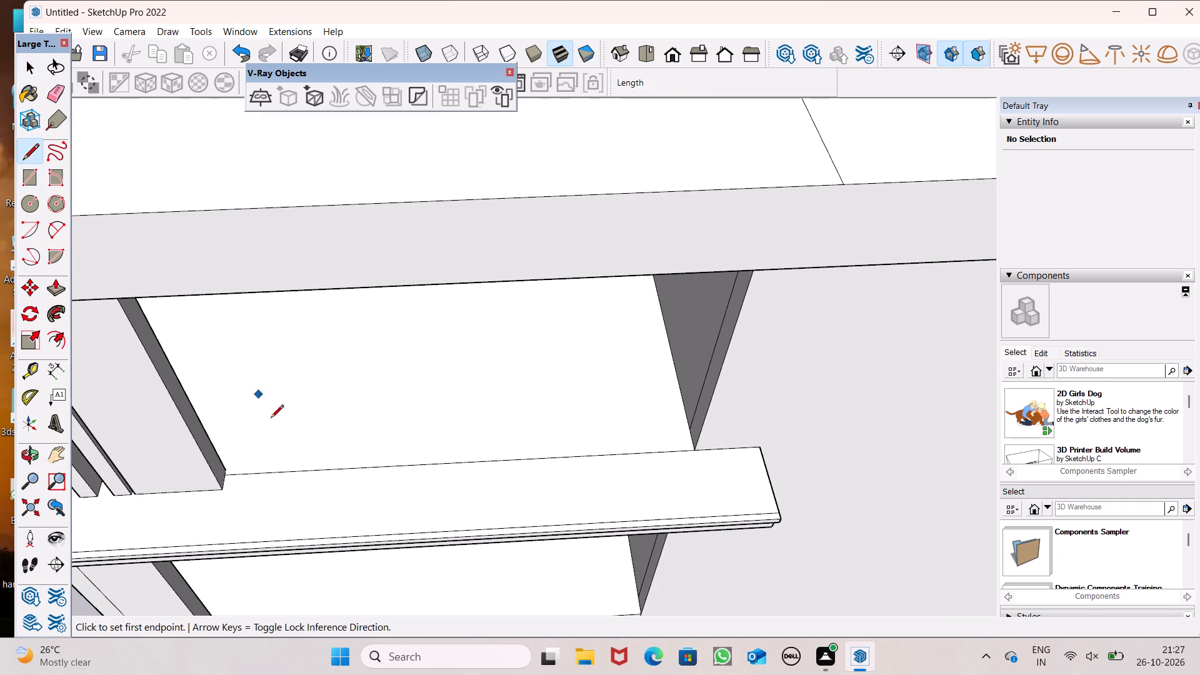
pyautogui.scroll(4, 255, 470)
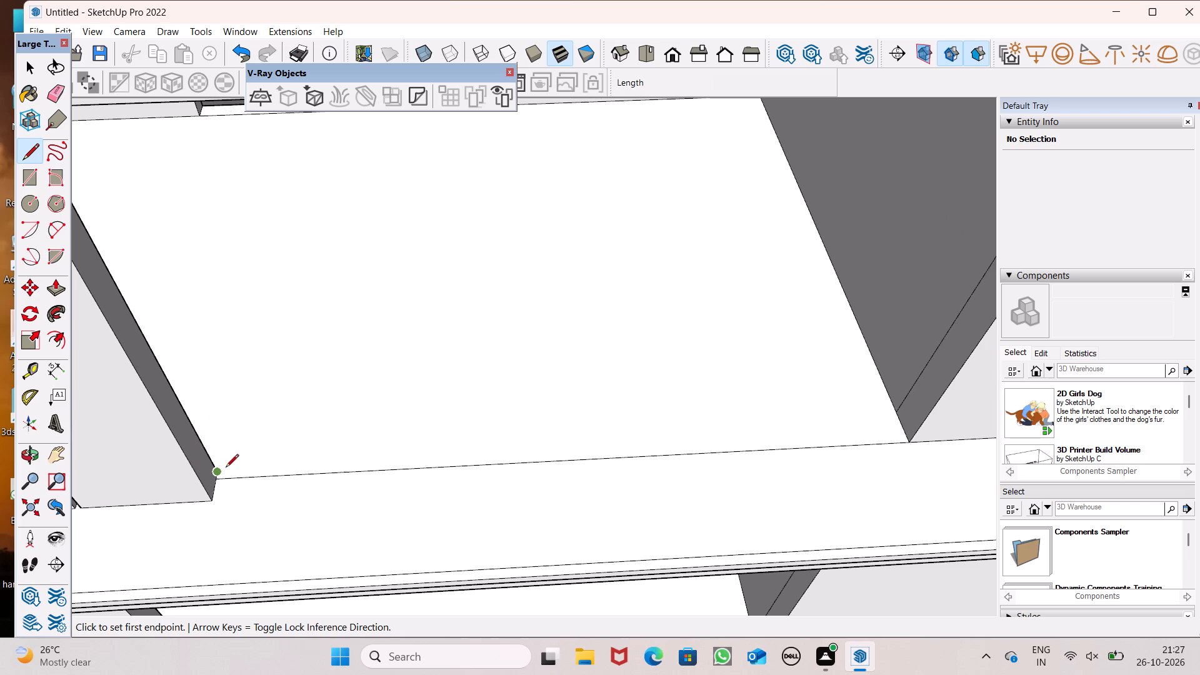
pyautogui.scroll(8, 234, 464)
pyautogui.click(199, 481)
pyautogui.scroll(-5, 413, 409)
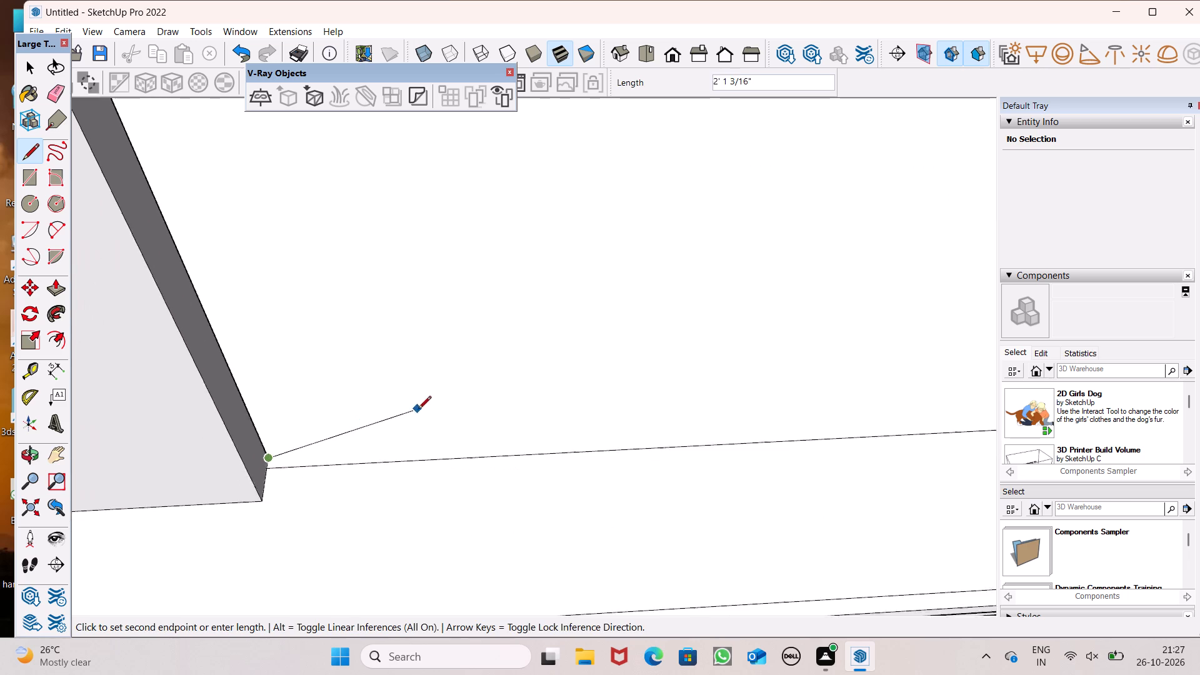
pyautogui.scroll(-6, 697, 409)
pyautogui.scroll(3, 964, 383)
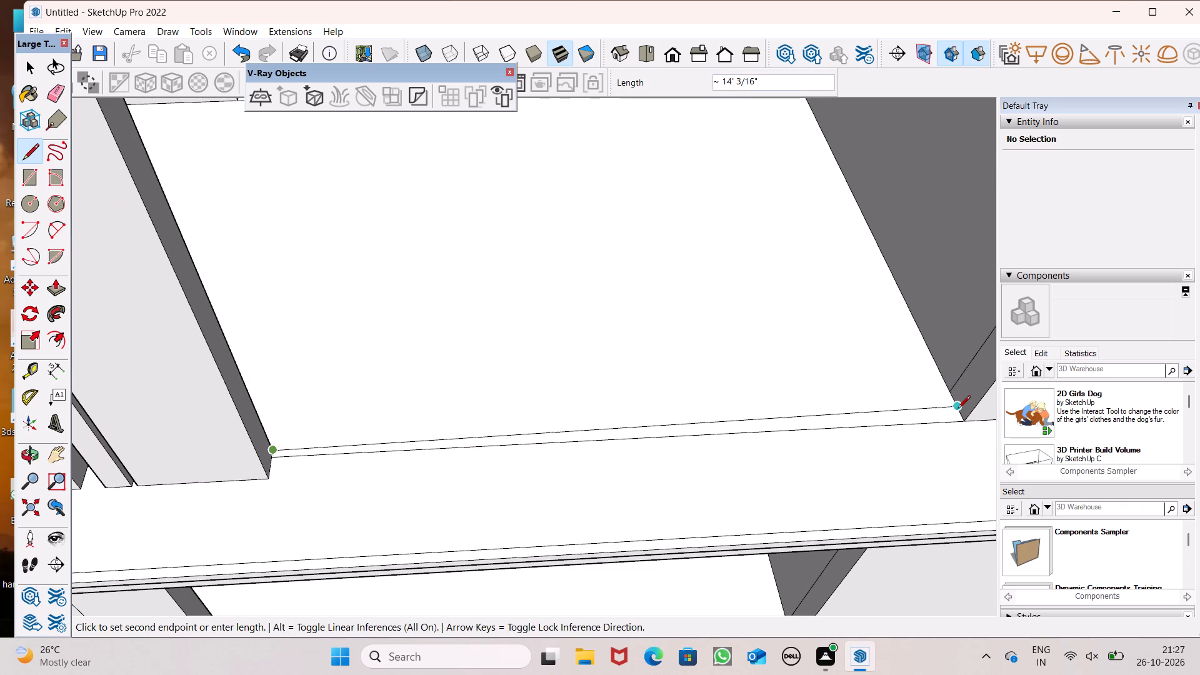
pyautogui.scroll(4, 956, 412)
pyautogui.click(958, 410)
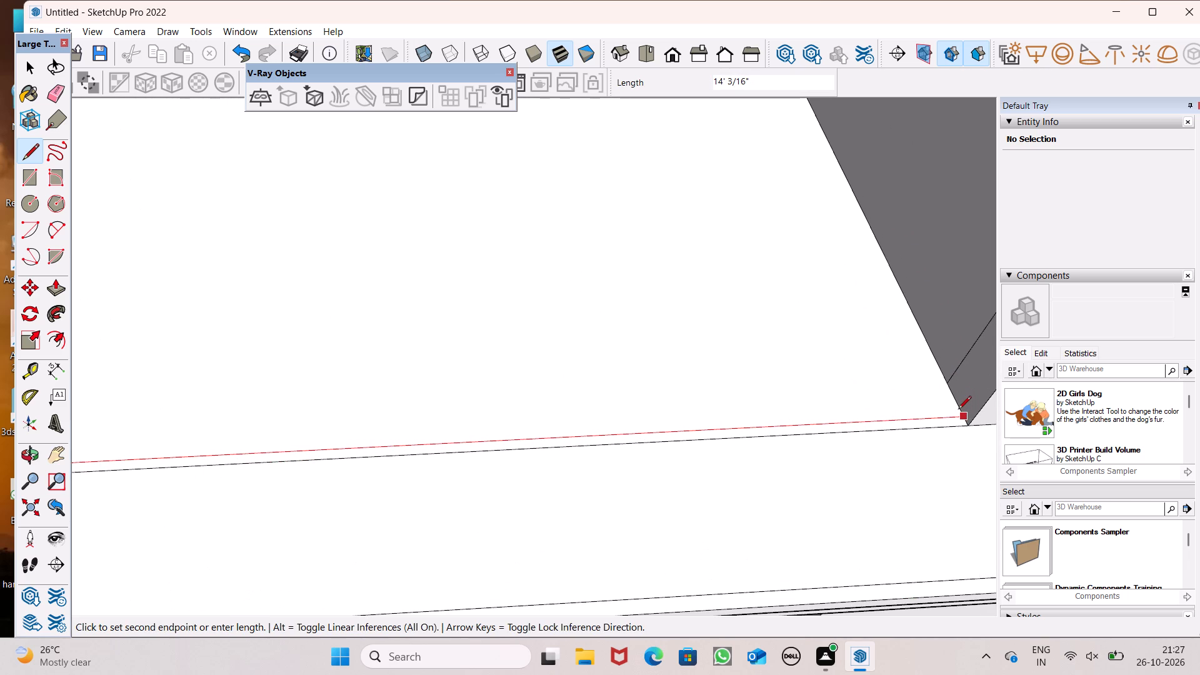
pyautogui.scroll(-6, 546, 321)
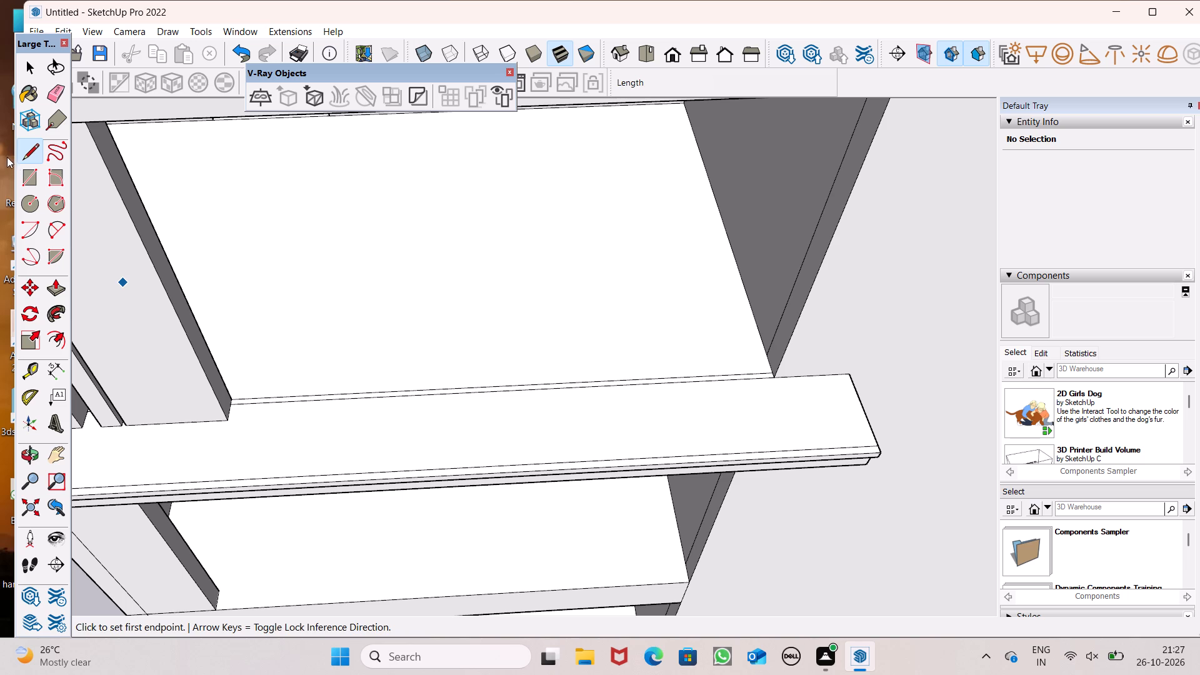
# Erase the vertical line on the top recess's side wall near its front edge.
pyautogui.click(67, 89)
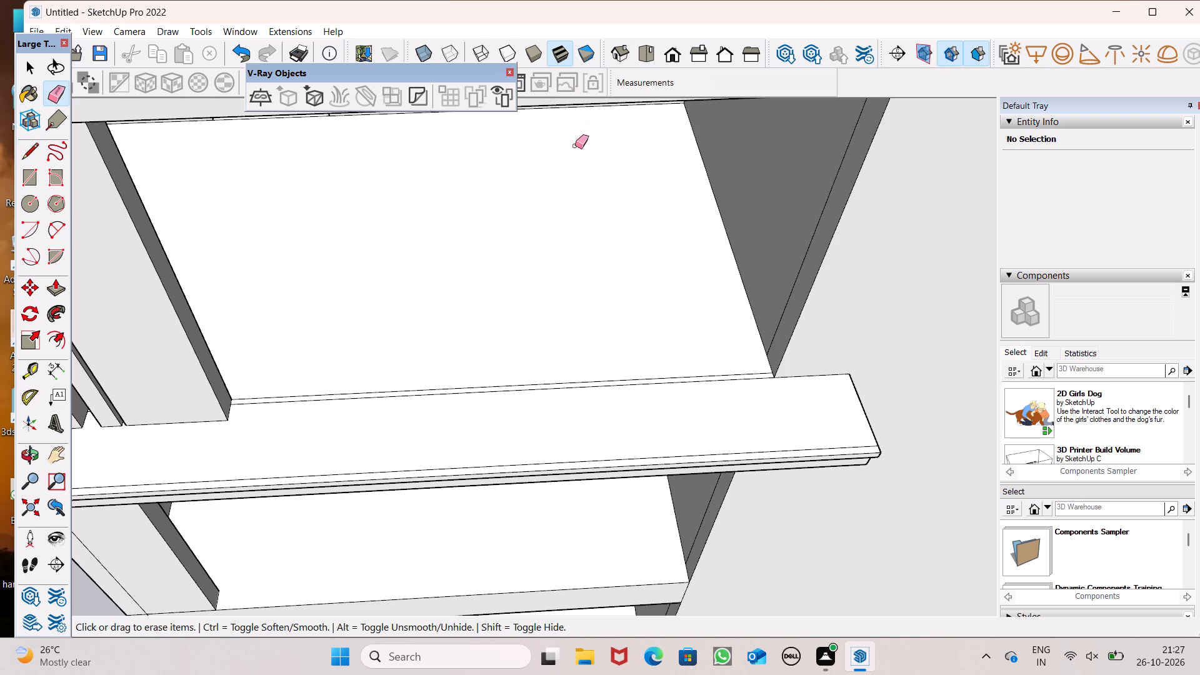
pyautogui.moveTo(792, 278); pyautogui.dragTo(798, 279)
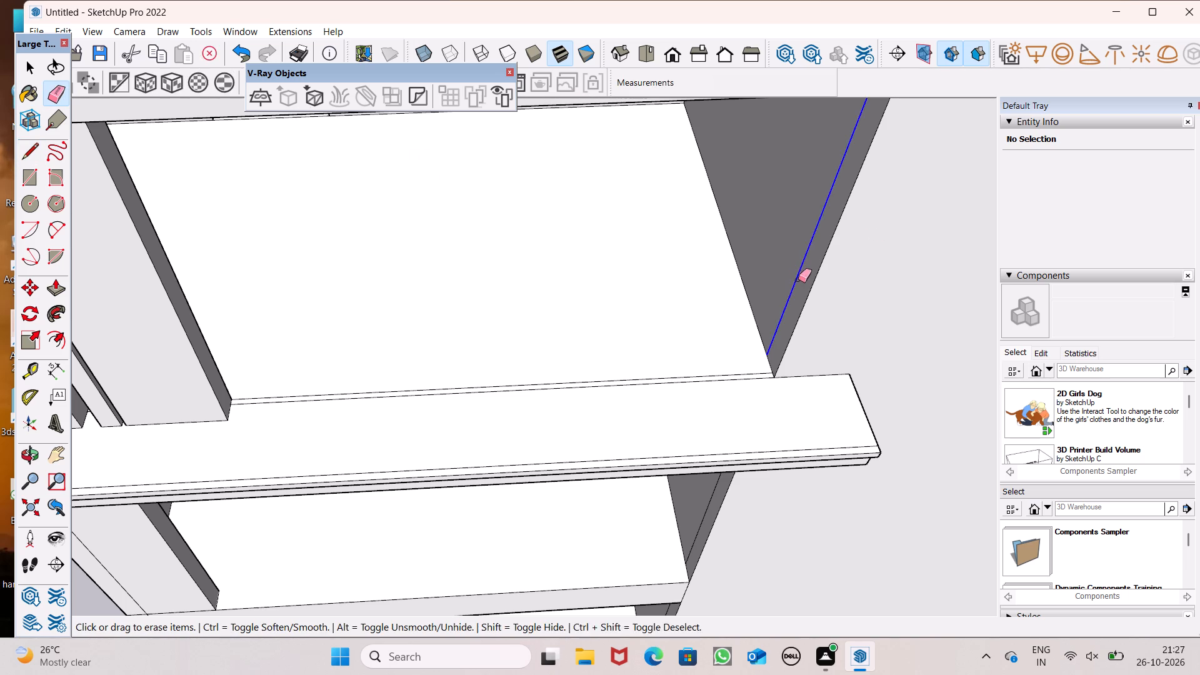
pyautogui.moveTo(798, 279); pyautogui.dragTo(798, 280)
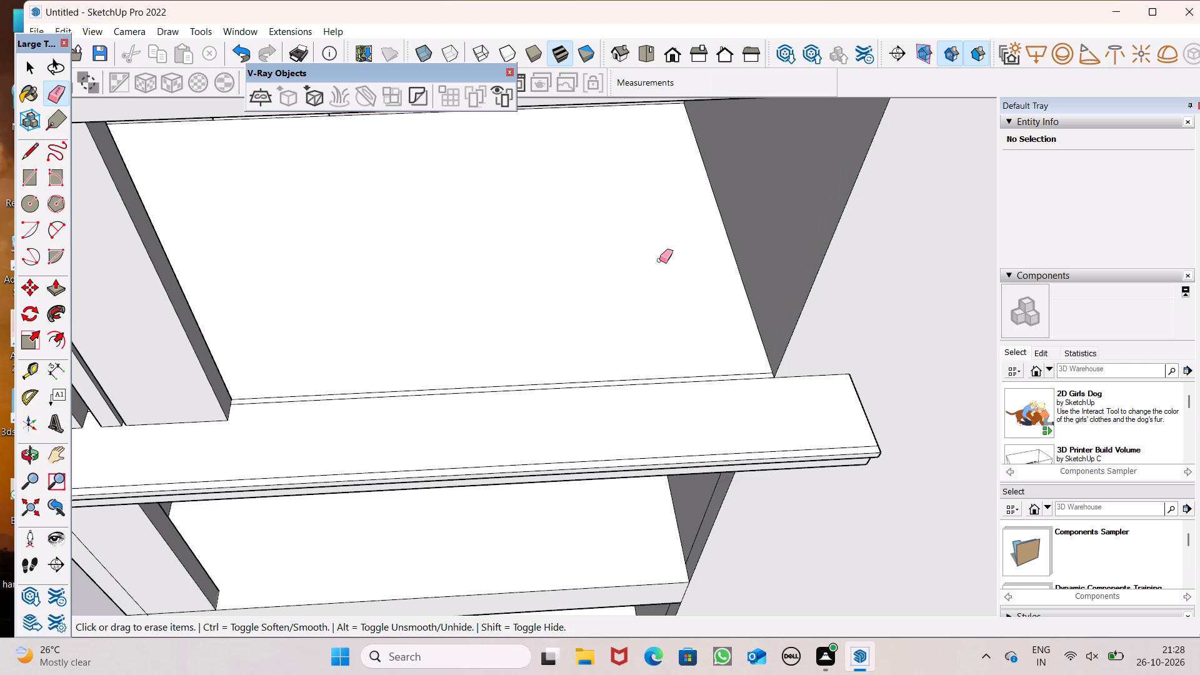
# Pull the thin floor strip along the ledge's inner edge up 3' to form a low wall between the panel and side wall.
pyautogui.scroll(-5, 642, 246)
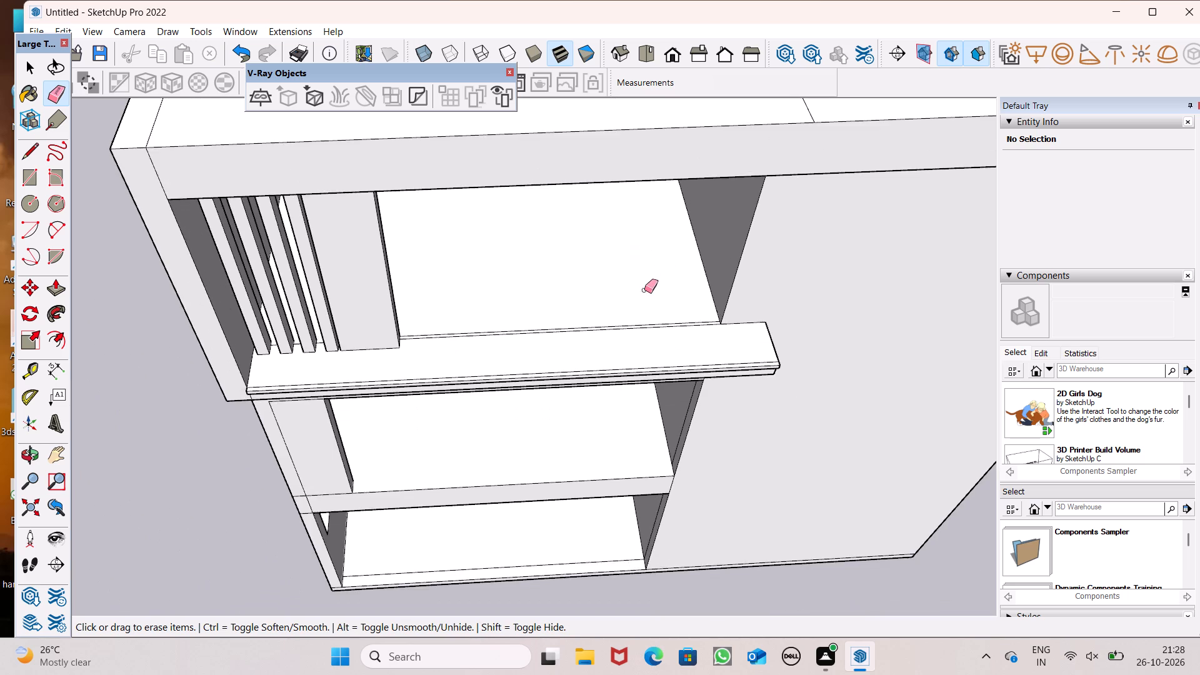
pyautogui.moveTo(646, 296); pyautogui.dragTo(637, 322, button='middle')
pyautogui.scroll(3, 647, 385)
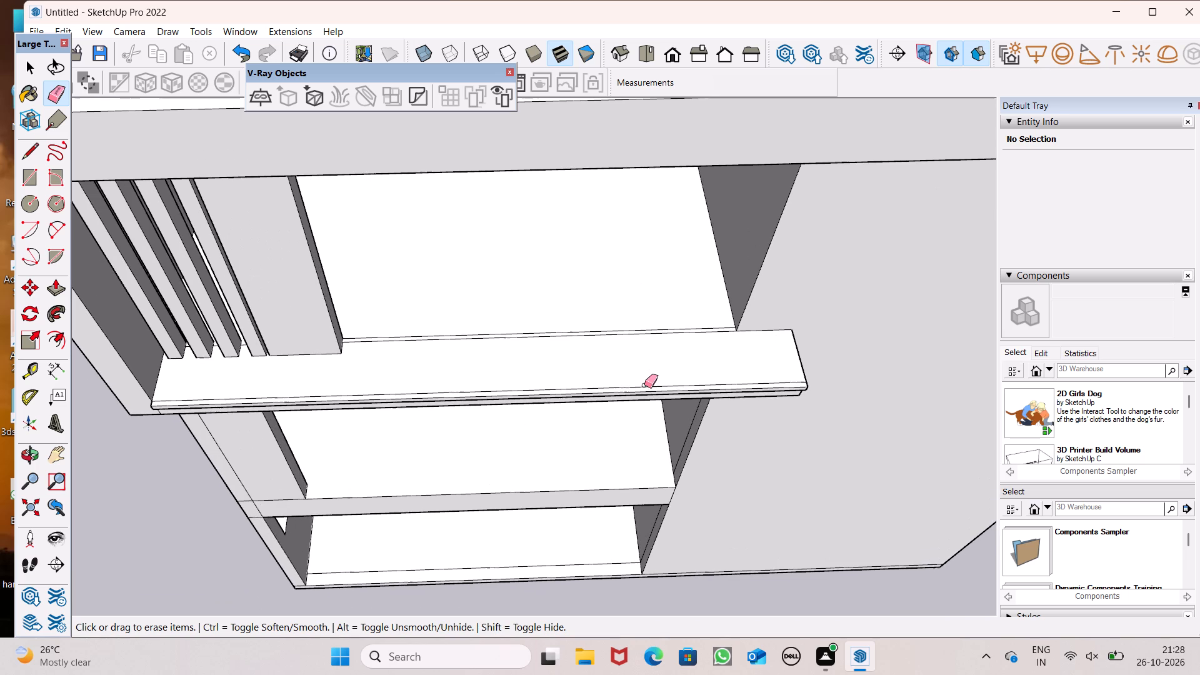
pyautogui.moveTo(724, 398); pyautogui.dragTo(667, 266, button='middle')
pyautogui.scroll(1, 667, 267)
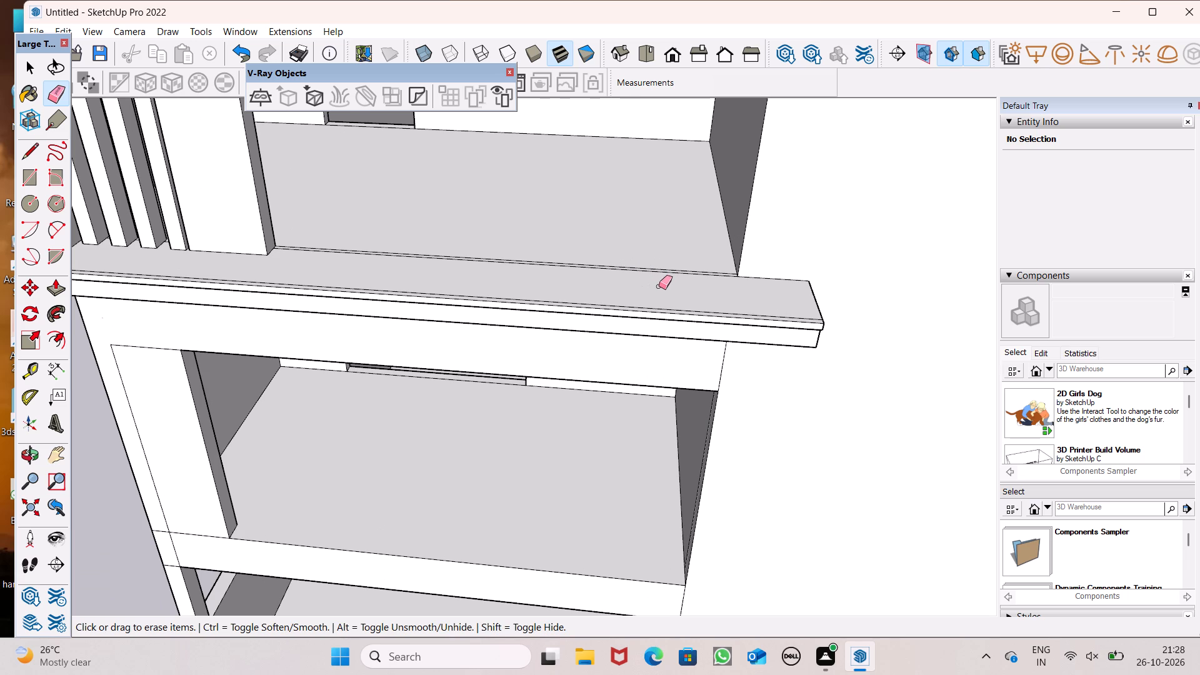
pyautogui.scroll(-5, 658, 290)
pyautogui.scroll(4, 764, 271)
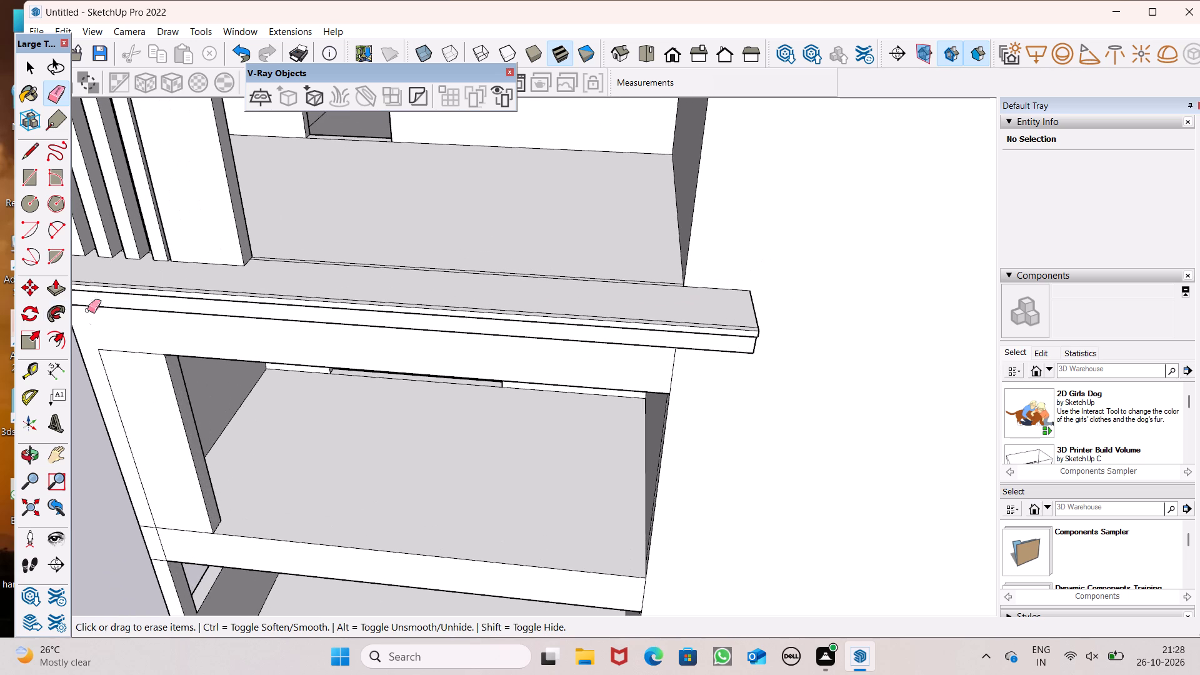
pyautogui.click(33, 146)
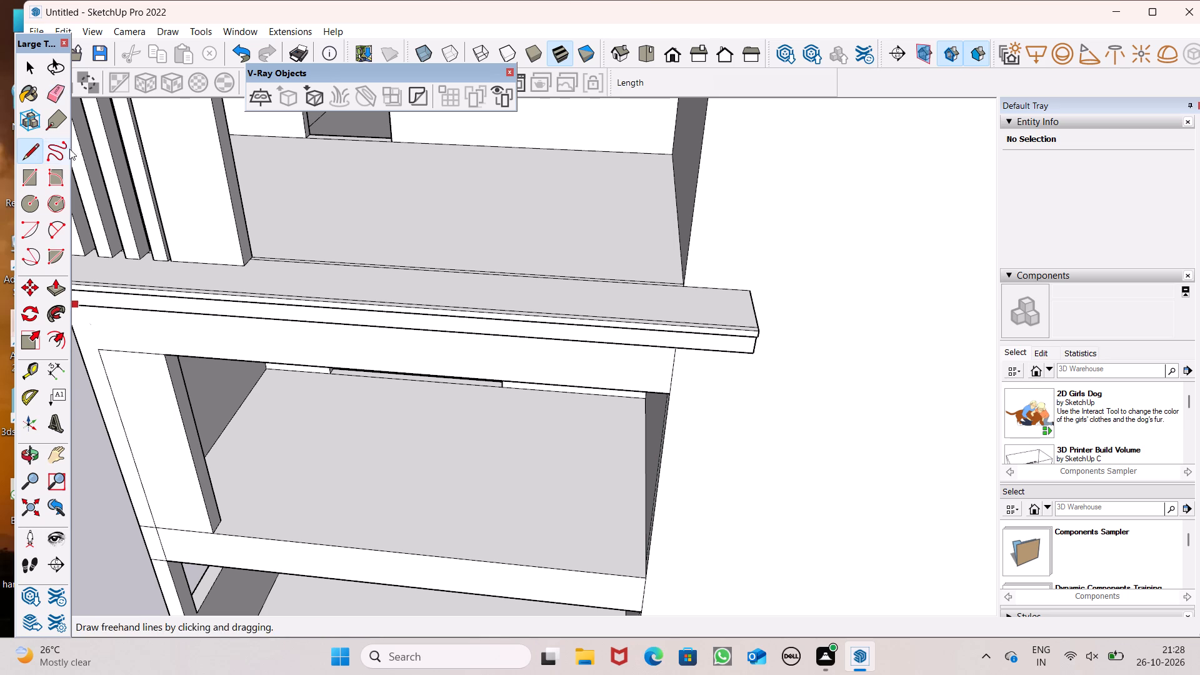
pyautogui.scroll(-2, 151, 231)
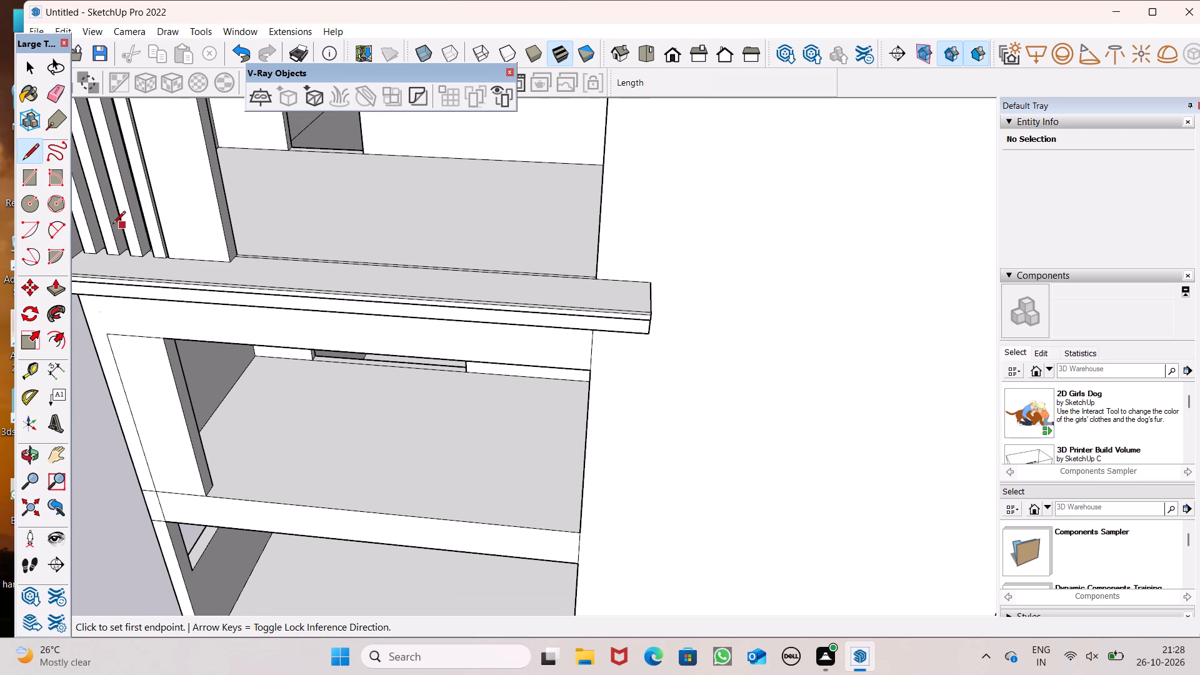
pyautogui.click(56, 276)
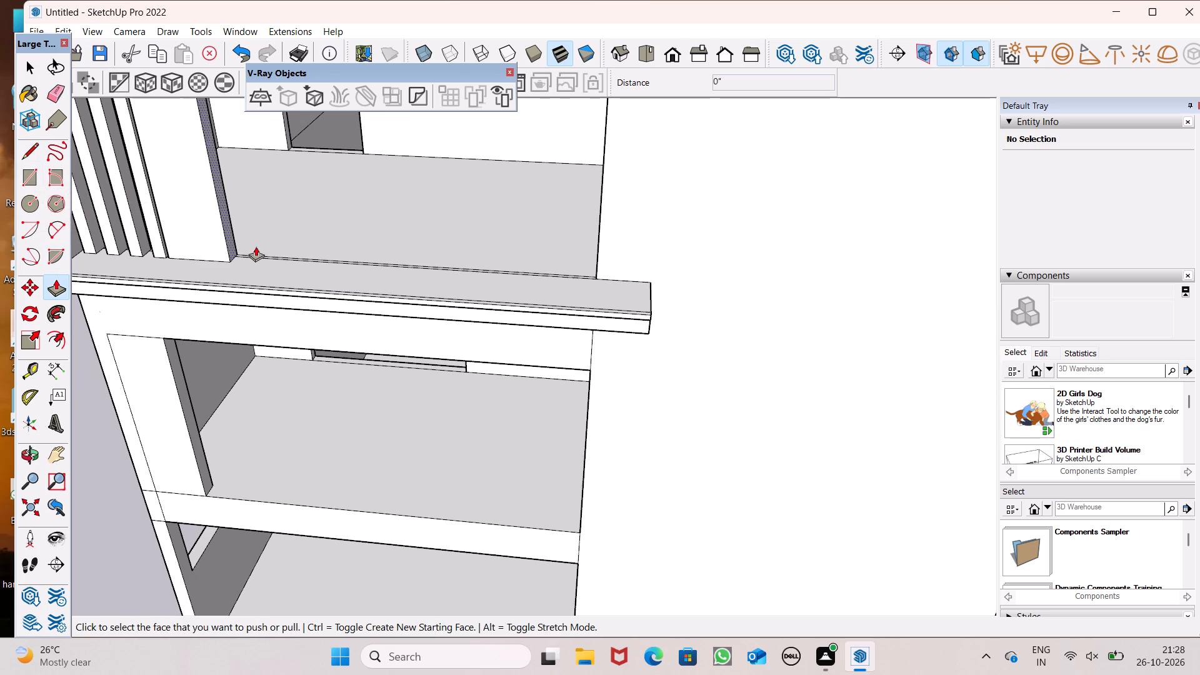
pyautogui.scroll(-3, 277, 246)
pyautogui.moveTo(305, 276); pyautogui.dragTo(371, 383, button='middle')
pyautogui.scroll(7, 264, 352)
pyautogui.scroll(5, 208, 313)
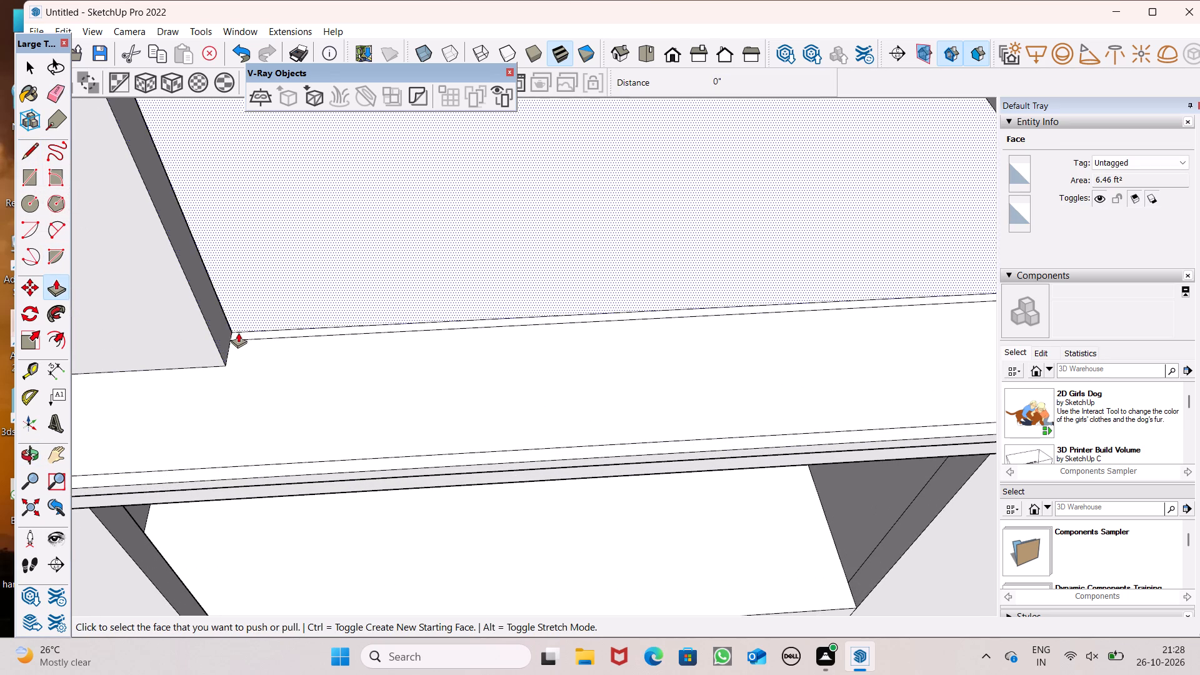
pyautogui.moveTo(241, 334); pyautogui.dragTo(222, 229)
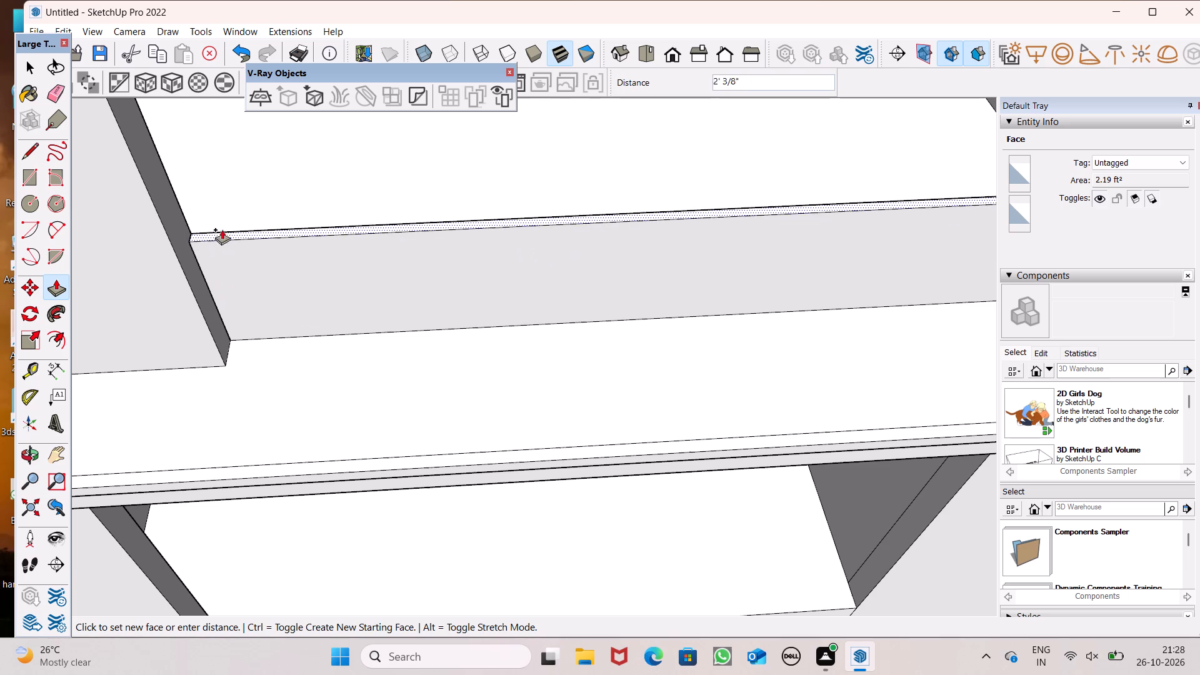
pyautogui.moveTo(222, 229); pyautogui.dragTo(221, 223)
pyautogui.write("3'")
pyautogui.press('Return')
# Pull the low wall's top face up about 1 5/8" more as a separate band along its top.
pyautogui.scroll(-5, 221, 223)
pyautogui.moveTo(286, 263); pyautogui.dragTo(272, 187, button='middle')
pyautogui.scroll(-5, 281, 247)
pyautogui.scroll(4, 177, 179)
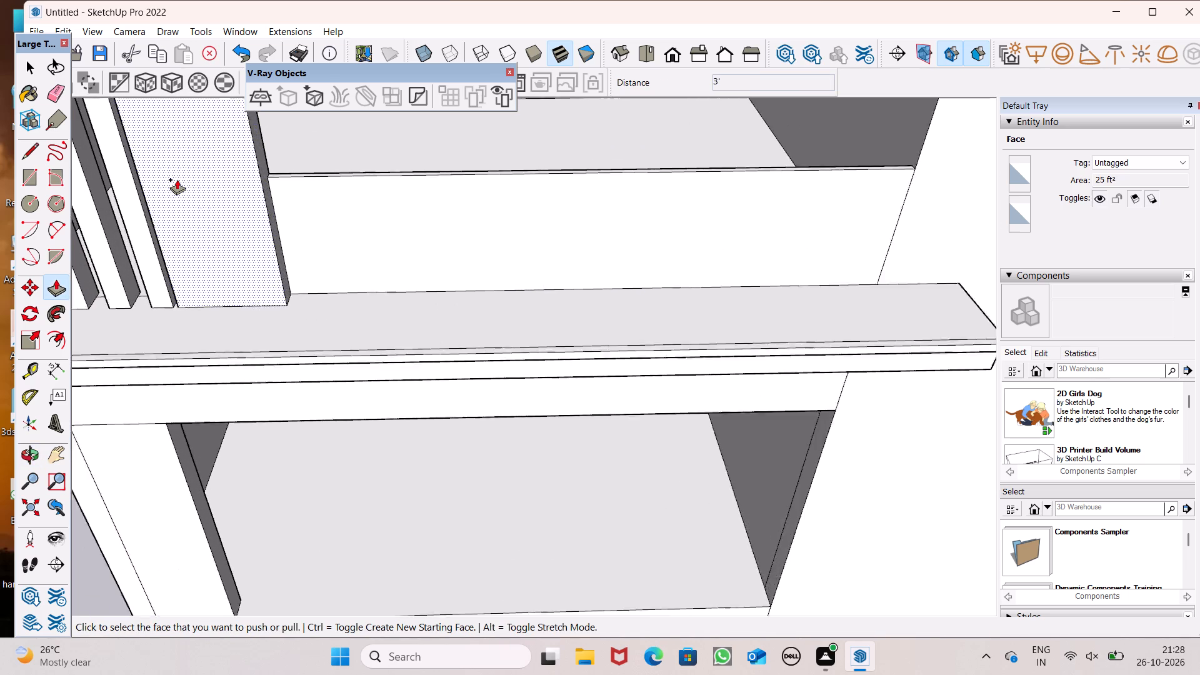
pyautogui.scroll(2, 177, 179)
pyautogui.scroll(-4, 207, 233)
pyautogui.moveTo(218, 270); pyautogui.dragTo(216, 378, button='middle')
pyautogui.scroll(1, 217, 381)
pyautogui.scroll(7, 282, 259)
pyautogui.scroll(5, 248, 309)
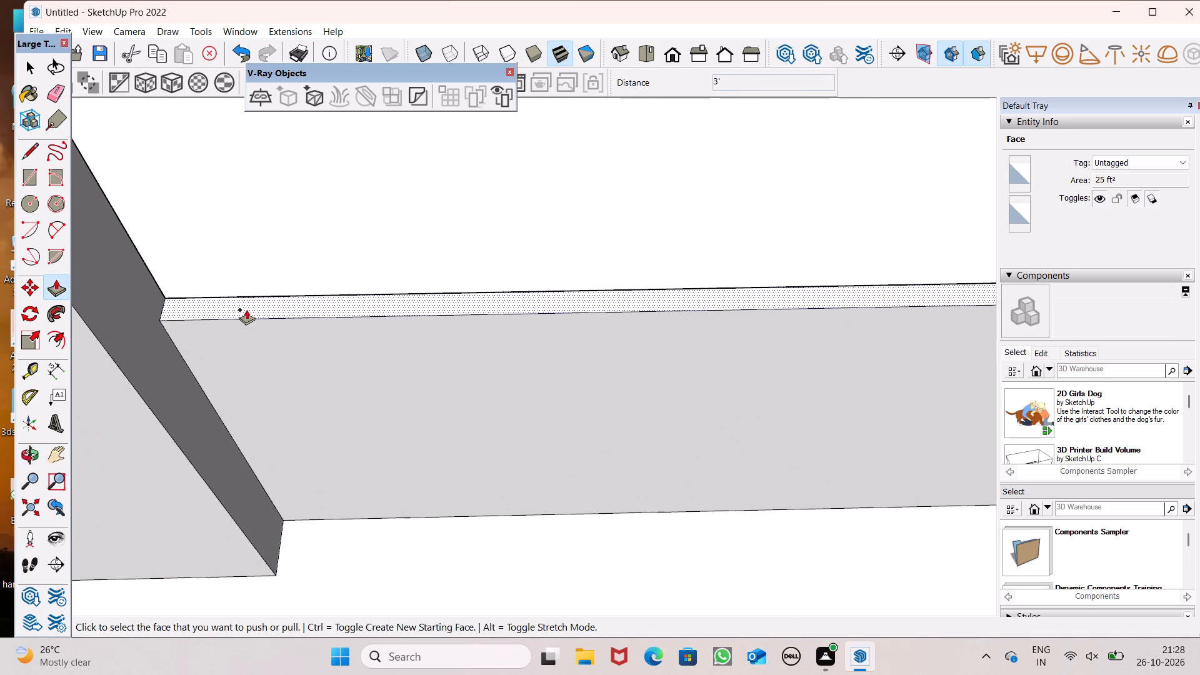
pyautogui.moveTo(246, 309); pyautogui.dragTo(246, 292)
pyautogui.press('2')
pyautogui.hotkey('shift', '"')
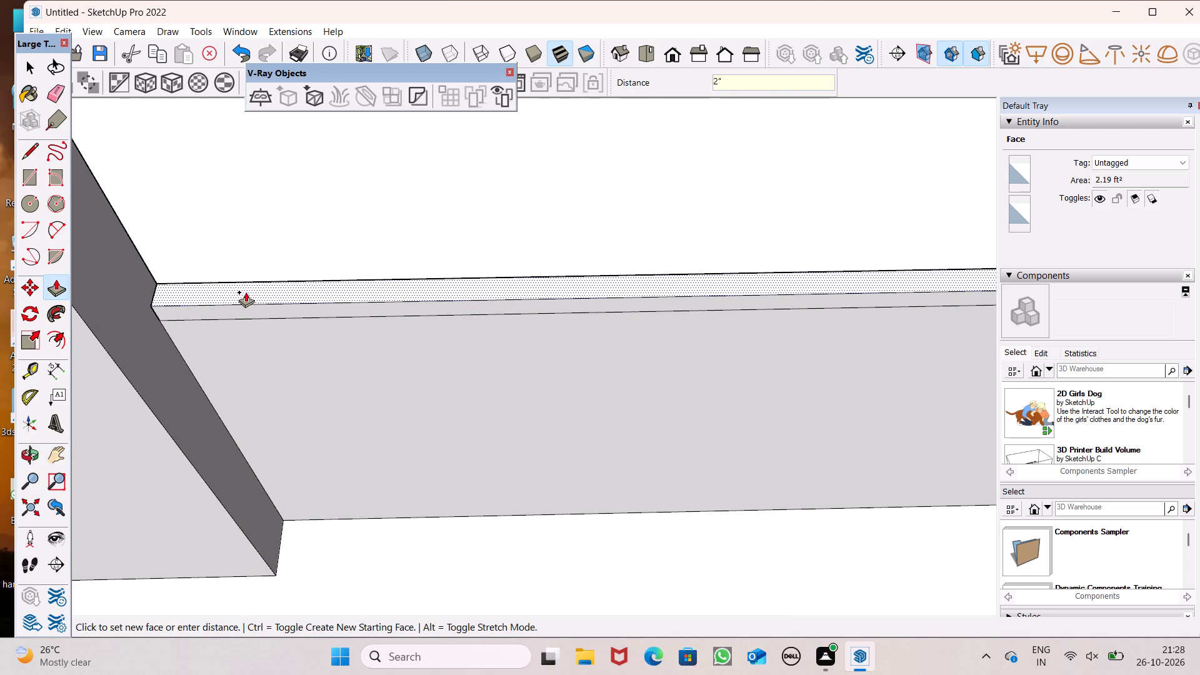
pyautogui.moveTo(246, 292); pyautogui.dragTo(246, 291)
pyautogui.press('Return')
pyautogui.scroll(-2, 196, 274)
pyautogui.scroll(1, 196, 274)
pyautogui.scroll(-9, 196, 274)
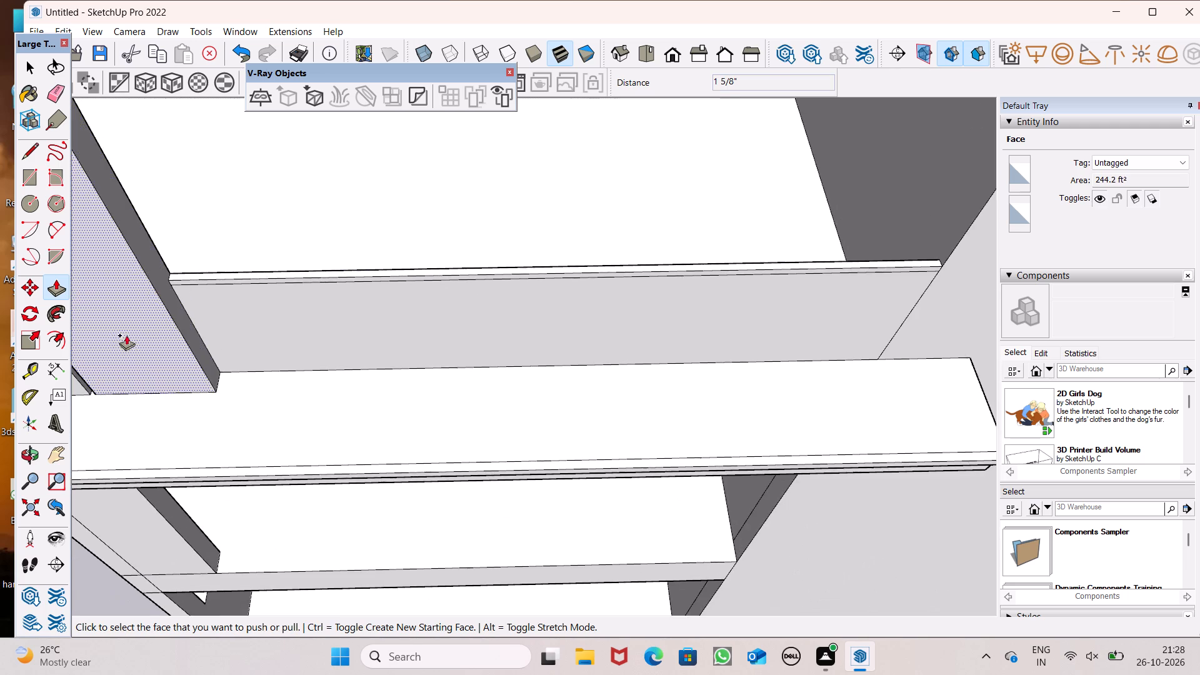
pyautogui.press('space')
# Draw a horizontal line about 8' long across the blank front wall, from the top recess's edge at the low wall's top.
pyautogui.scroll(-5, 171, 305)
pyautogui.moveTo(329, 312); pyautogui.dragTo(274, 144, button='middle')
pyautogui.scroll(-2, 254, 216)
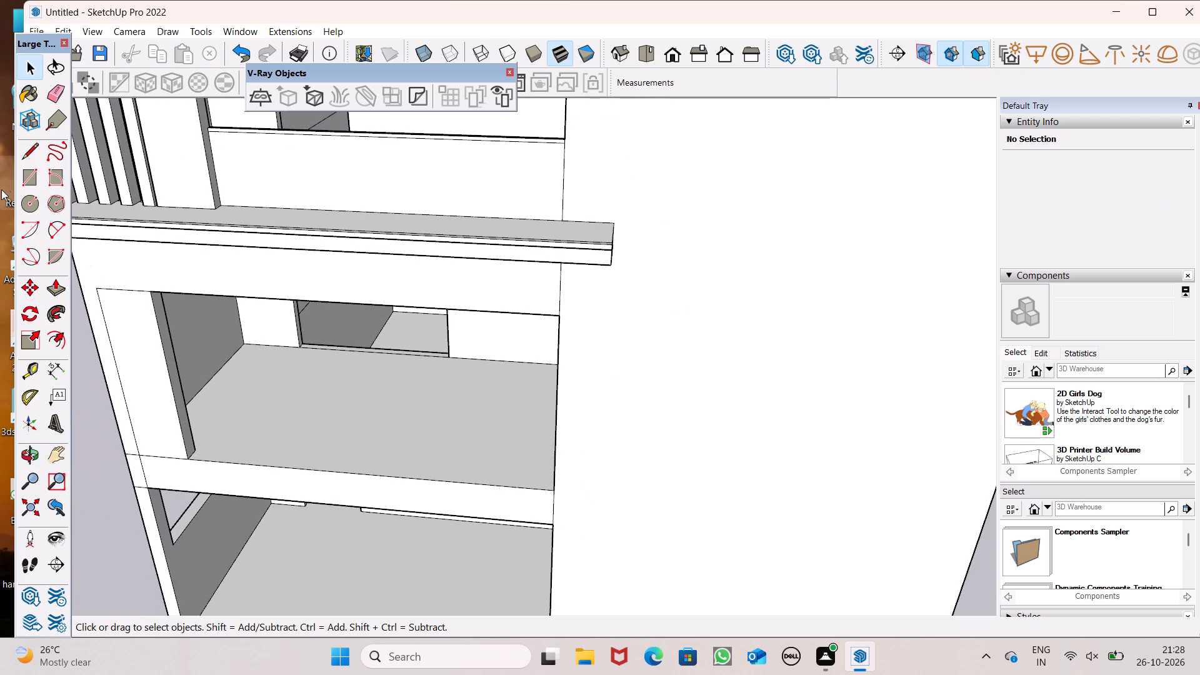
pyautogui.click(27, 156)
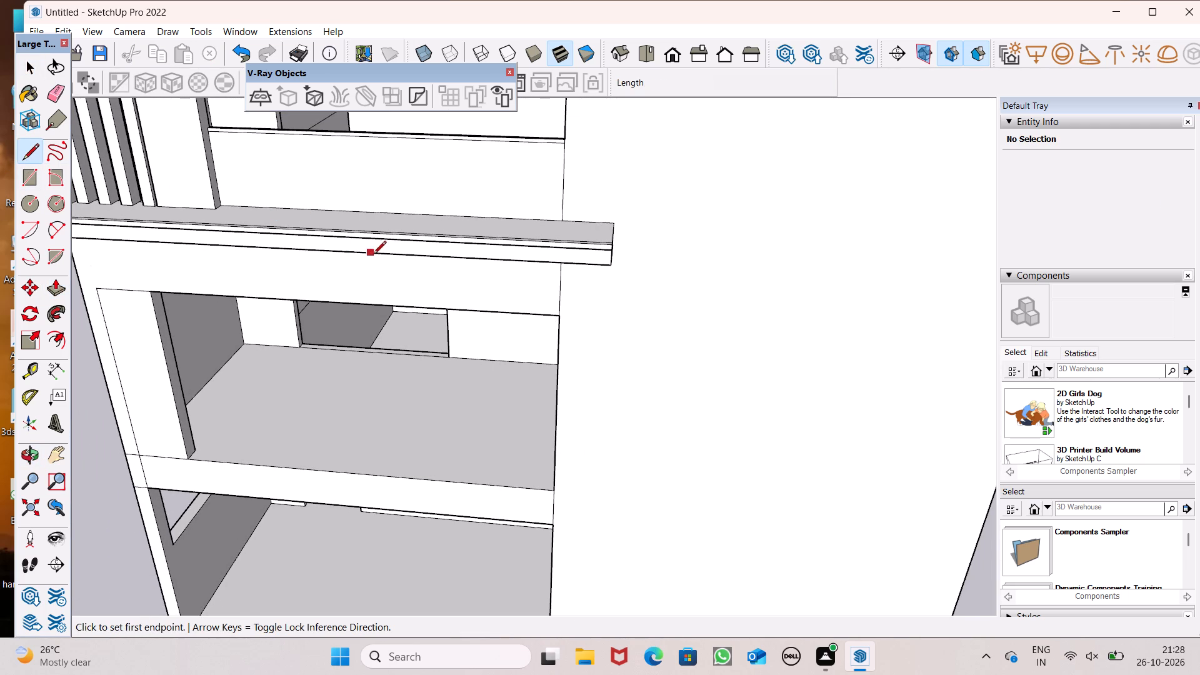
pyautogui.scroll(2, 436, 257)
pyautogui.scroll(-2, 514, 307)
pyautogui.scroll(6, 592, 177)
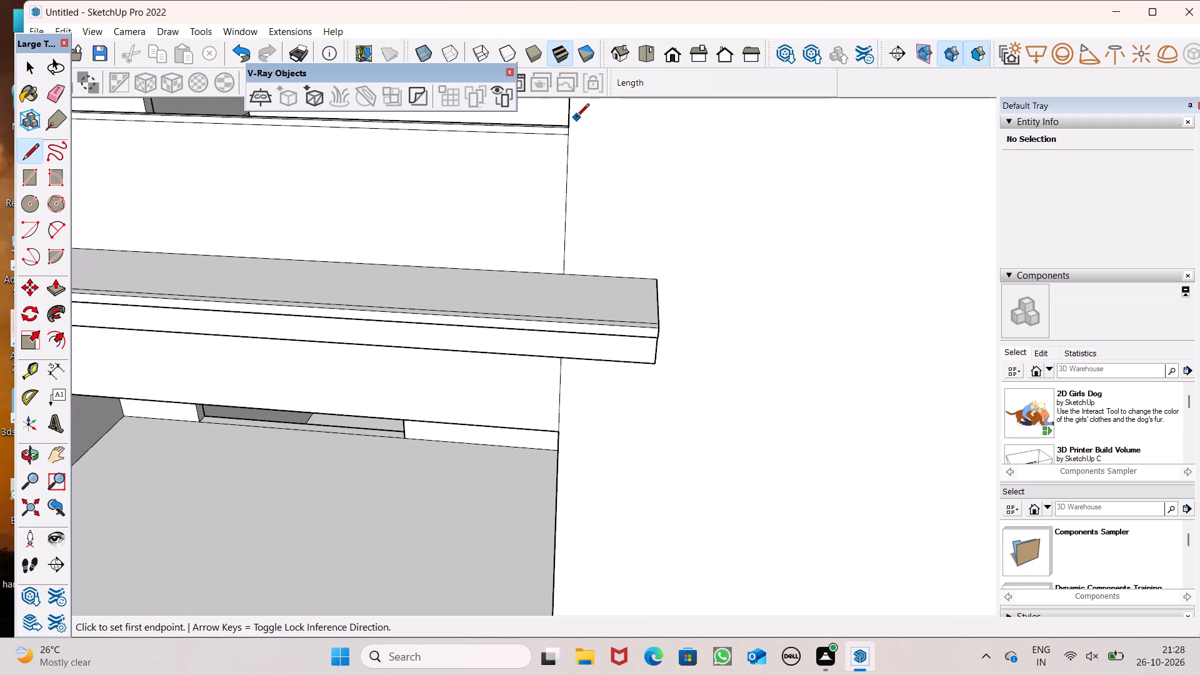
pyautogui.scroll(3, 576, 117)
pyautogui.moveTo(569, 132); pyautogui.dragTo(576, 132)
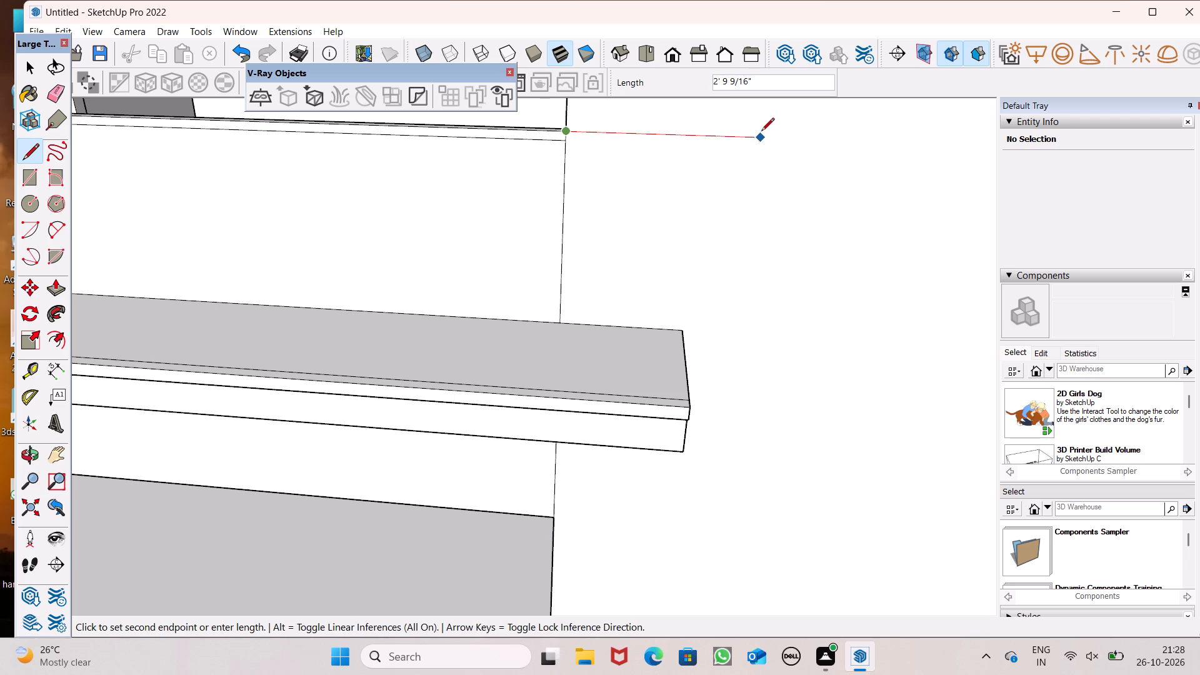
pyautogui.scroll(-6, 797, 129)
pyautogui.scroll(-3, 653, 161)
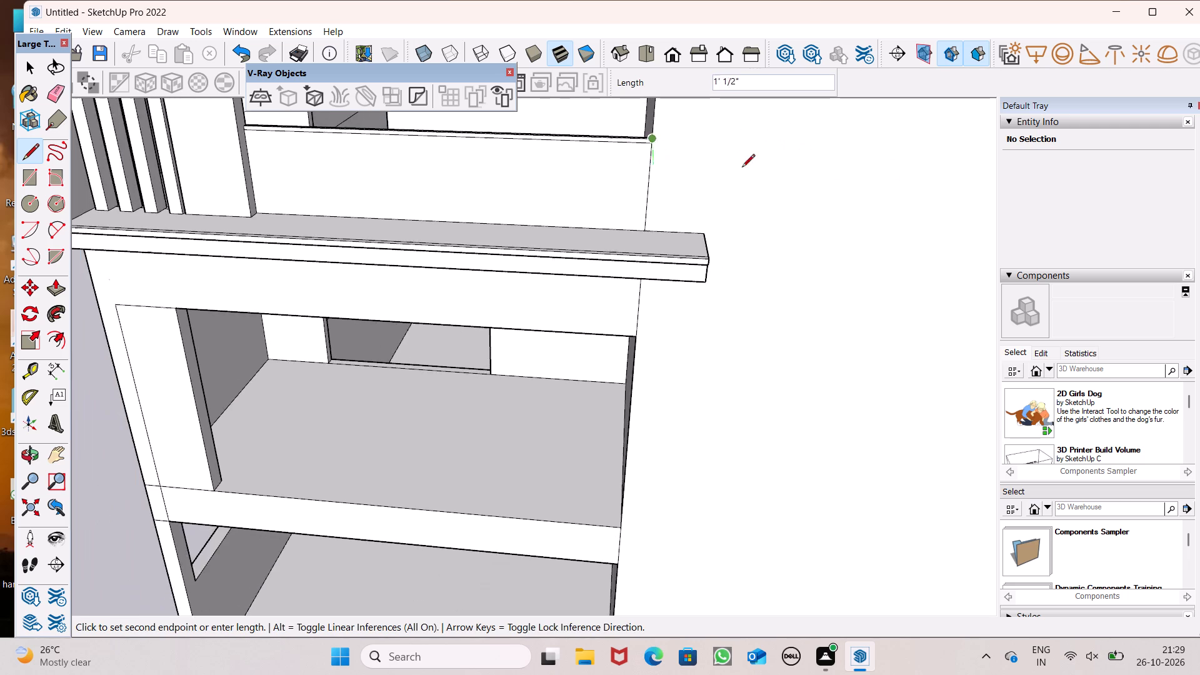
pyautogui.moveTo(884, 176); pyautogui.dragTo(832, 132, button='middle')
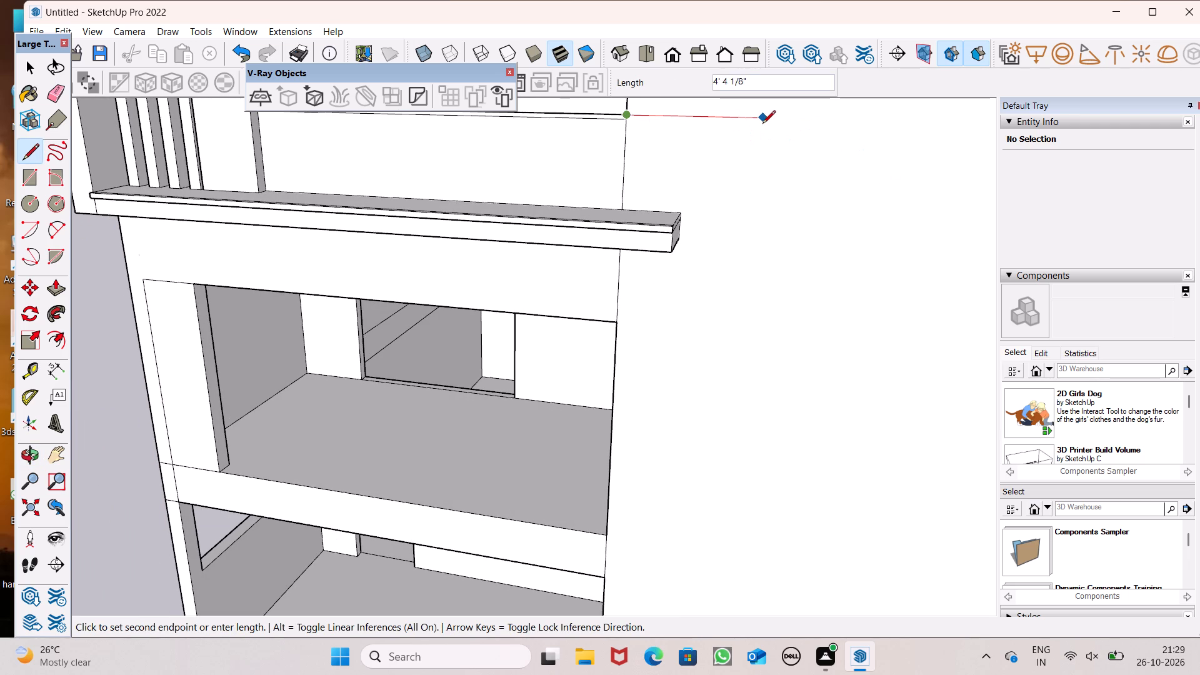
pyautogui.scroll(-11, 775, 123)
pyautogui.moveTo(753, 241); pyautogui.dragTo(753, 241, button='middle')
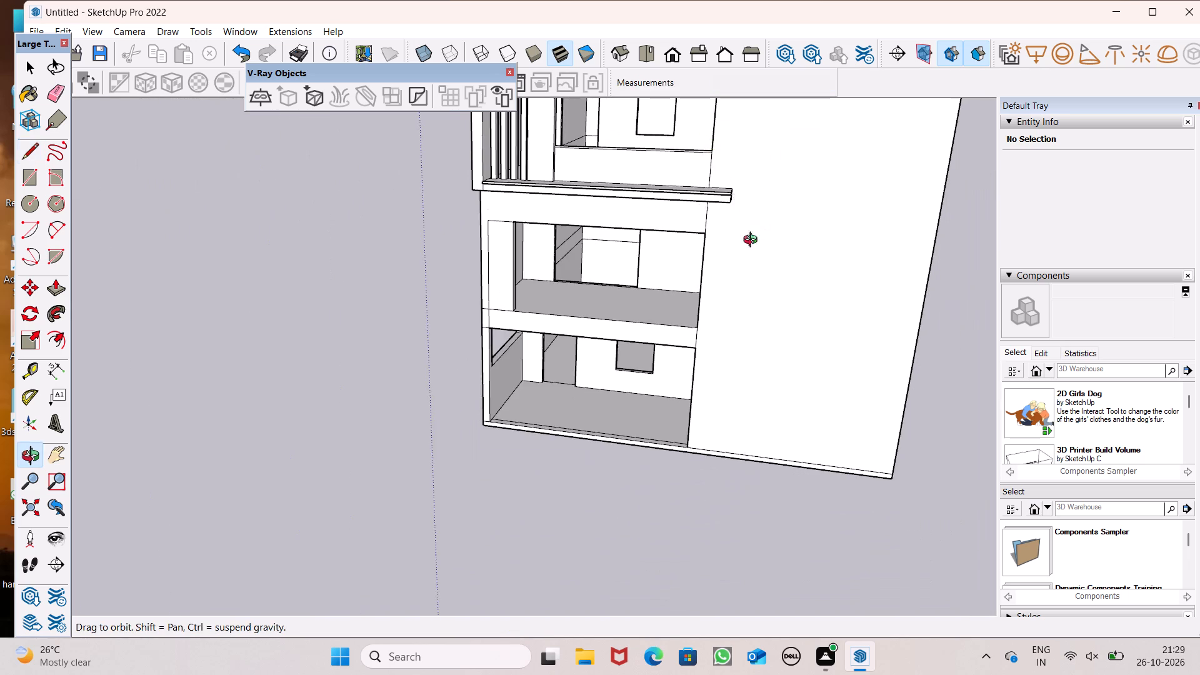
pyautogui.moveTo(753, 241); pyautogui.dragTo(784, 252, button='middle')
pyautogui.scroll(4, 796, 182)
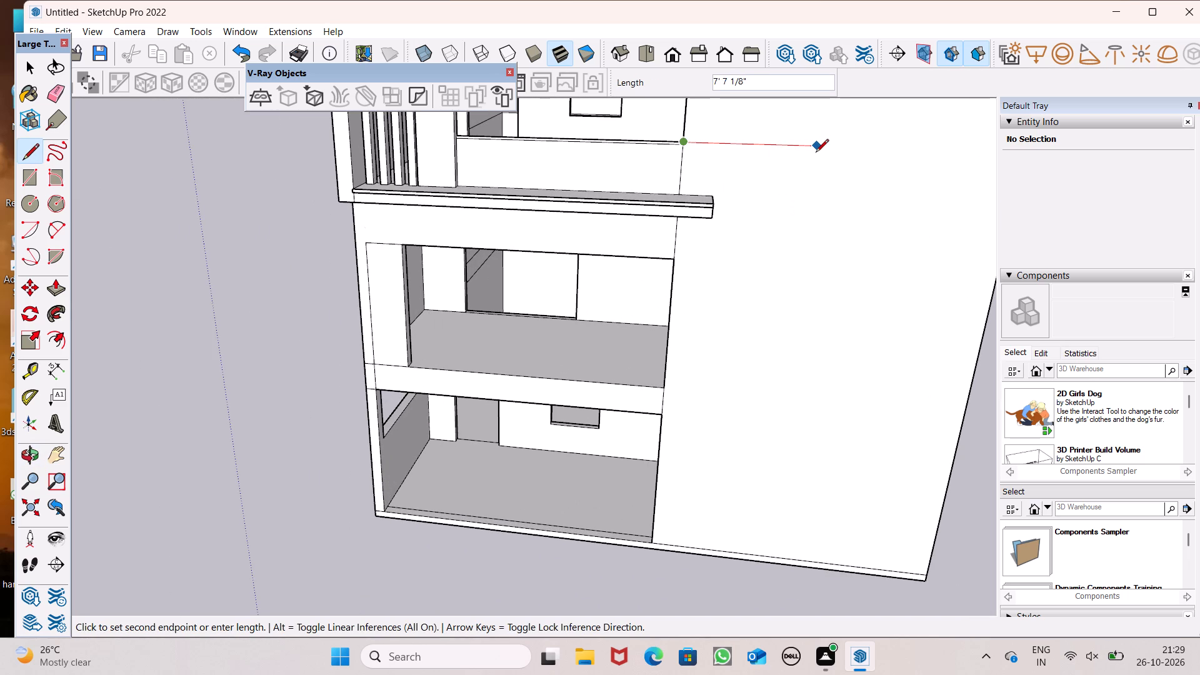
pyautogui.click(824, 147)
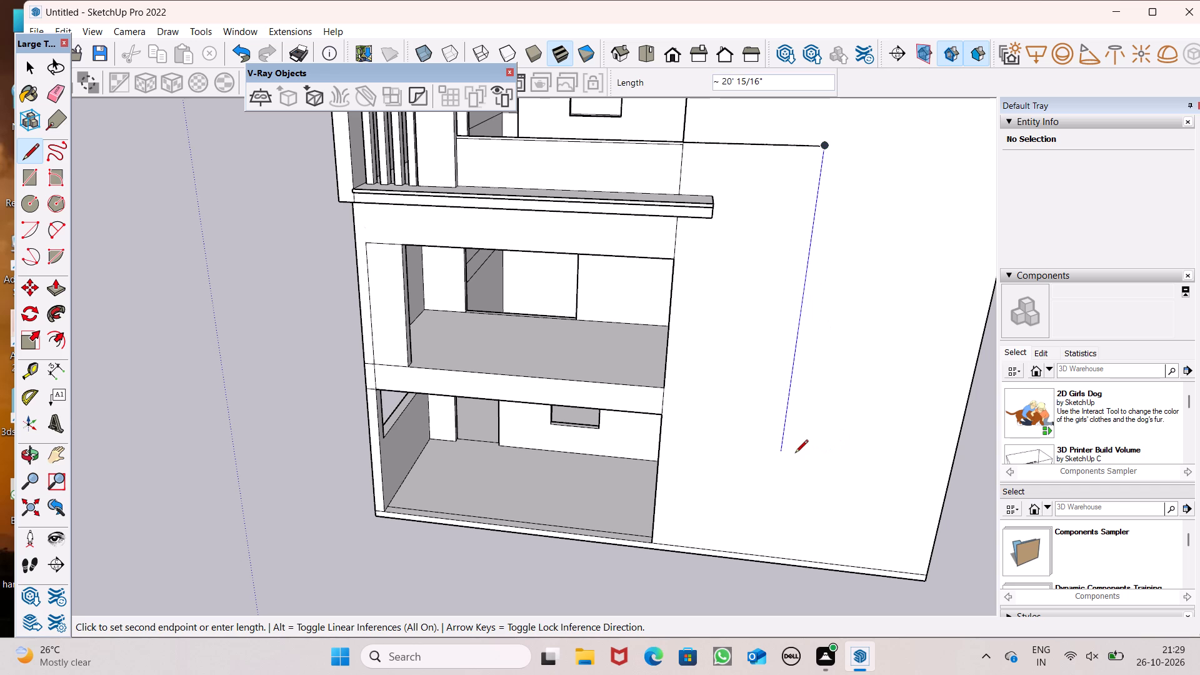
# Complete the panel outline with a vertical line about 20' down and a line about 8' long back to the bottom recess's edge.
pyautogui.moveTo(789, 452); pyautogui.dragTo(789, 401, button='middle')
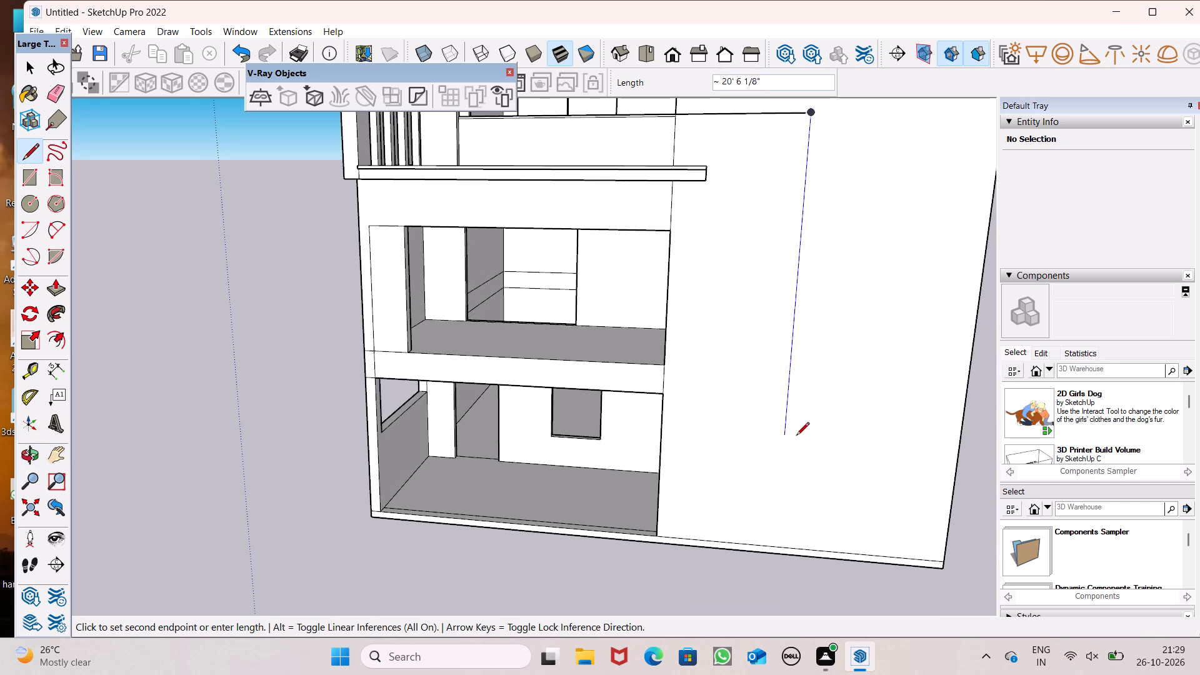
pyautogui.click(798, 422)
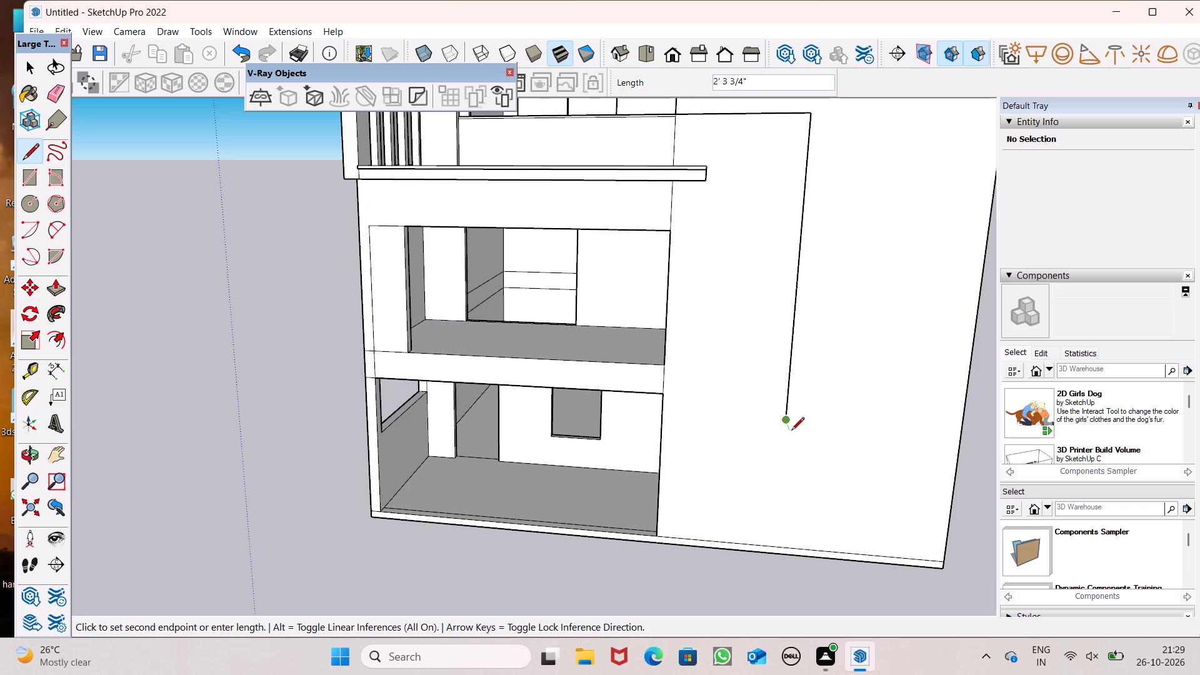
pyautogui.moveTo(776, 440); pyautogui.dragTo(802, 386, button='middle')
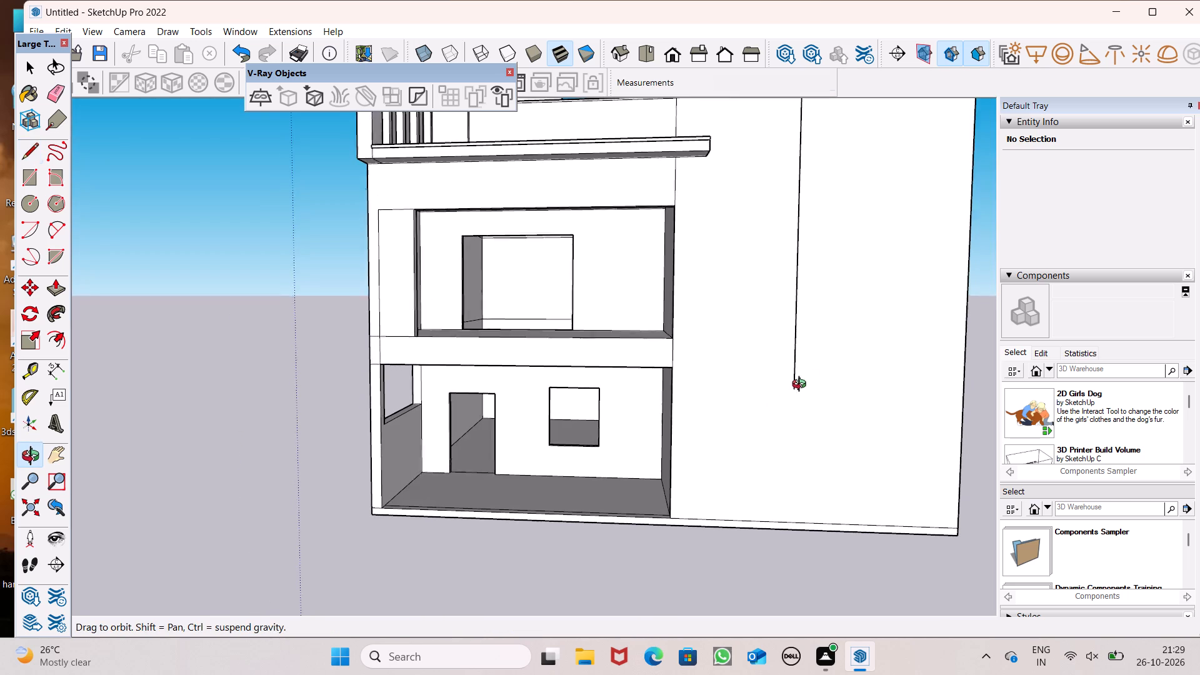
pyautogui.moveTo(802, 386); pyautogui.dragTo(802, 385, button='middle')
pyautogui.scroll(4, 802, 385)
pyautogui.click(804, 411)
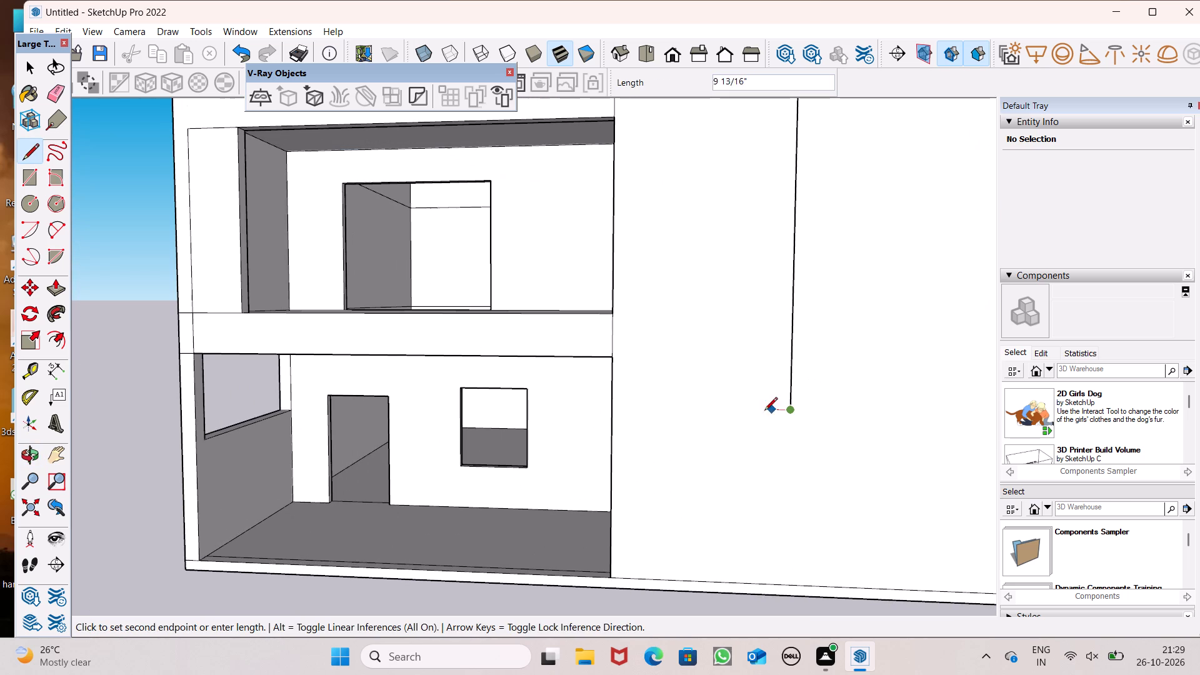
pyautogui.click(612, 414)
pyautogui.scroll(-6, 591, 405)
pyautogui.press('space')
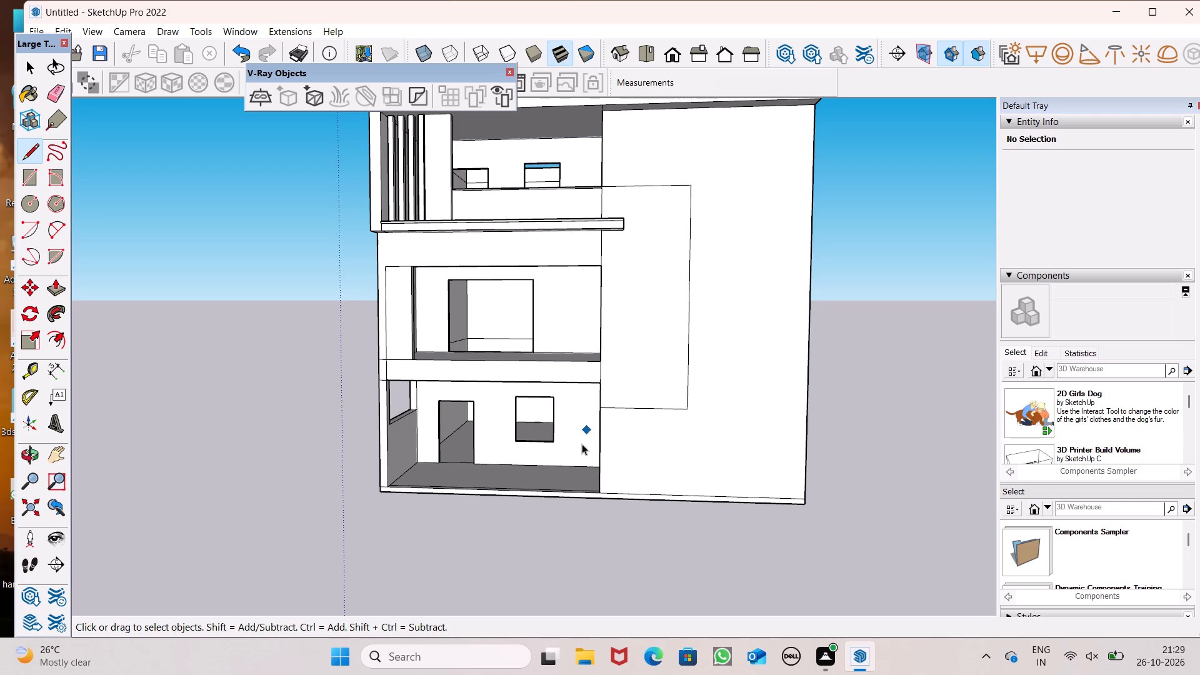
# Pull the outlined rectangular panel on the blank front wall outward 9 5/8".
pyautogui.scroll(-1, 581, 444)
pyautogui.moveTo(616, 416); pyautogui.dragTo(670, 451, button='middle')
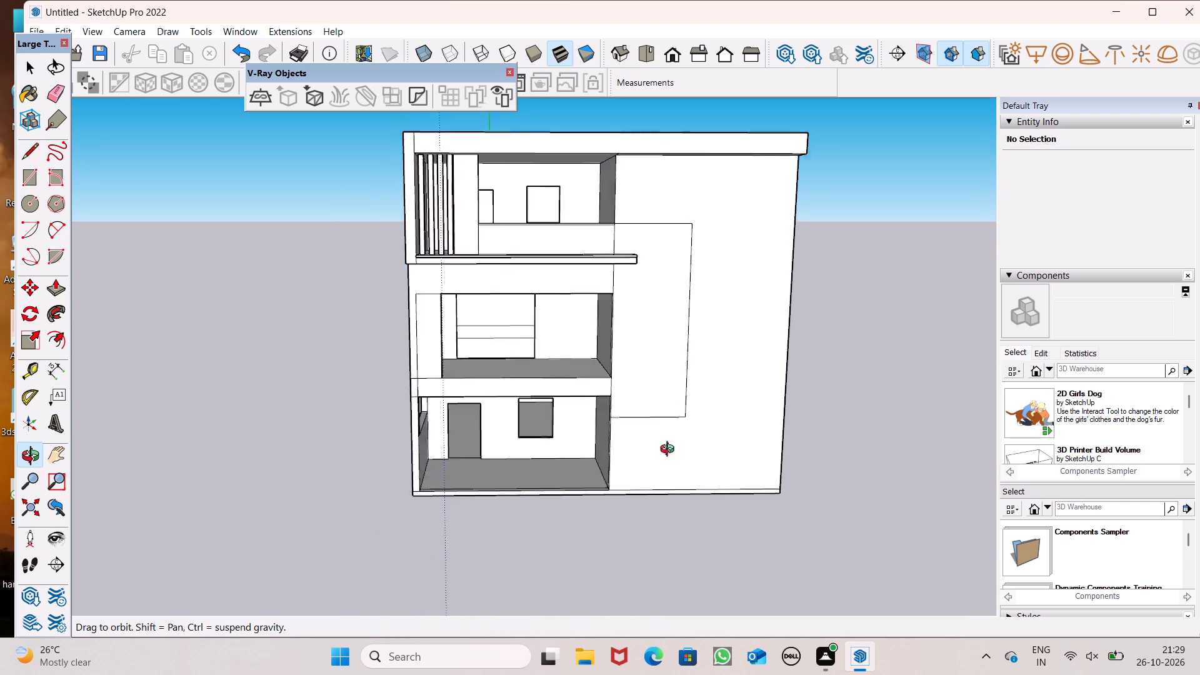
pyautogui.moveTo(670, 451); pyautogui.dragTo(751, 527, button='middle')
pyautogui.moveTo(646, 343); pyautogui.dragTo(649, 397, button='middle')
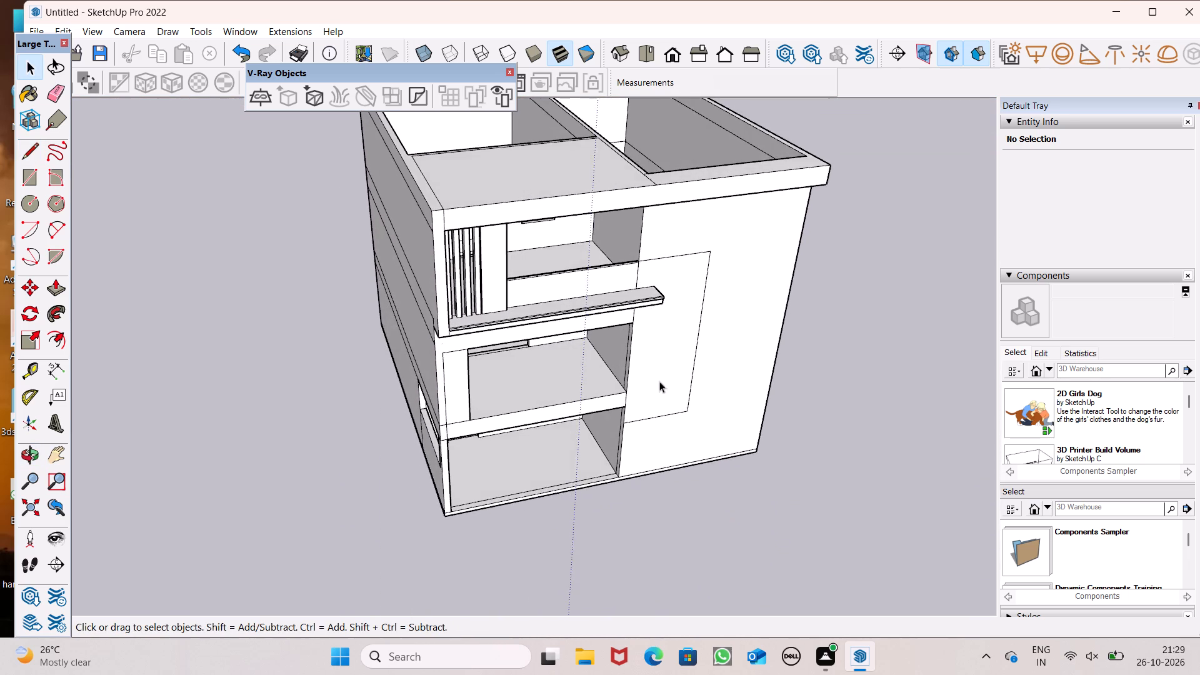
pyautogui.scroll(2, 670, 350)
pyautogui.scroll(-2, 587, 339)
pyautogui.moveTo(612, 343); pyautogui.dragTo(611, 369, button='middle')
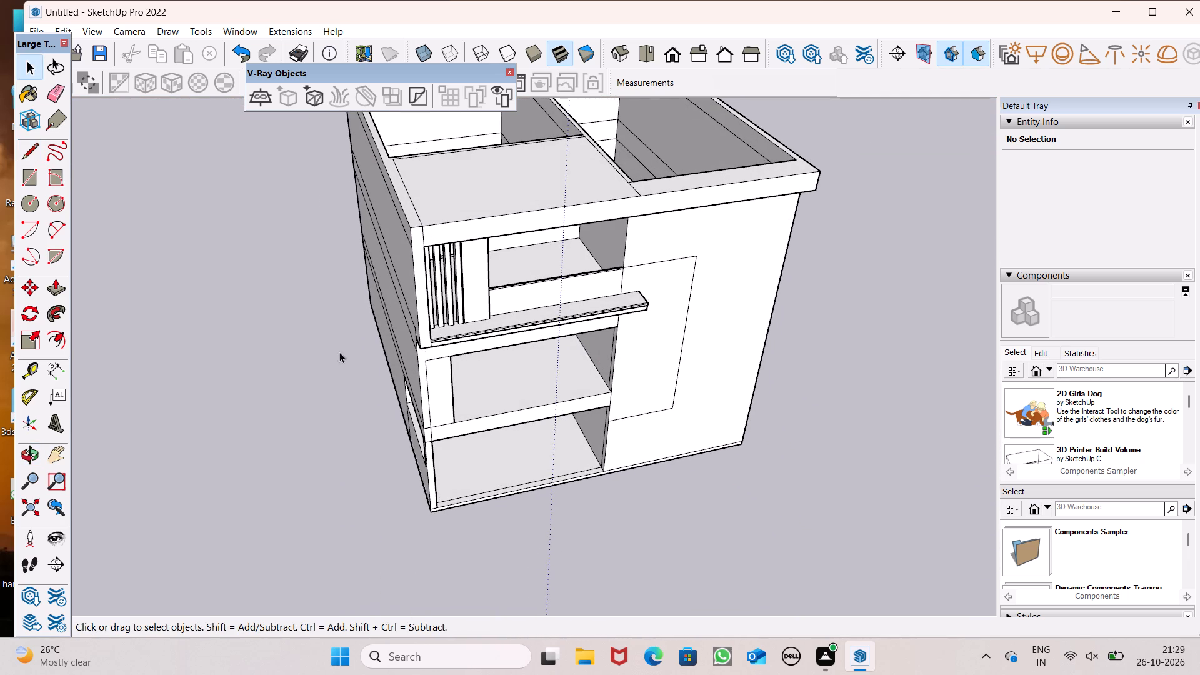
pyautogui.click(52, 296)
pyautogui.scroll(5, 415, 296)
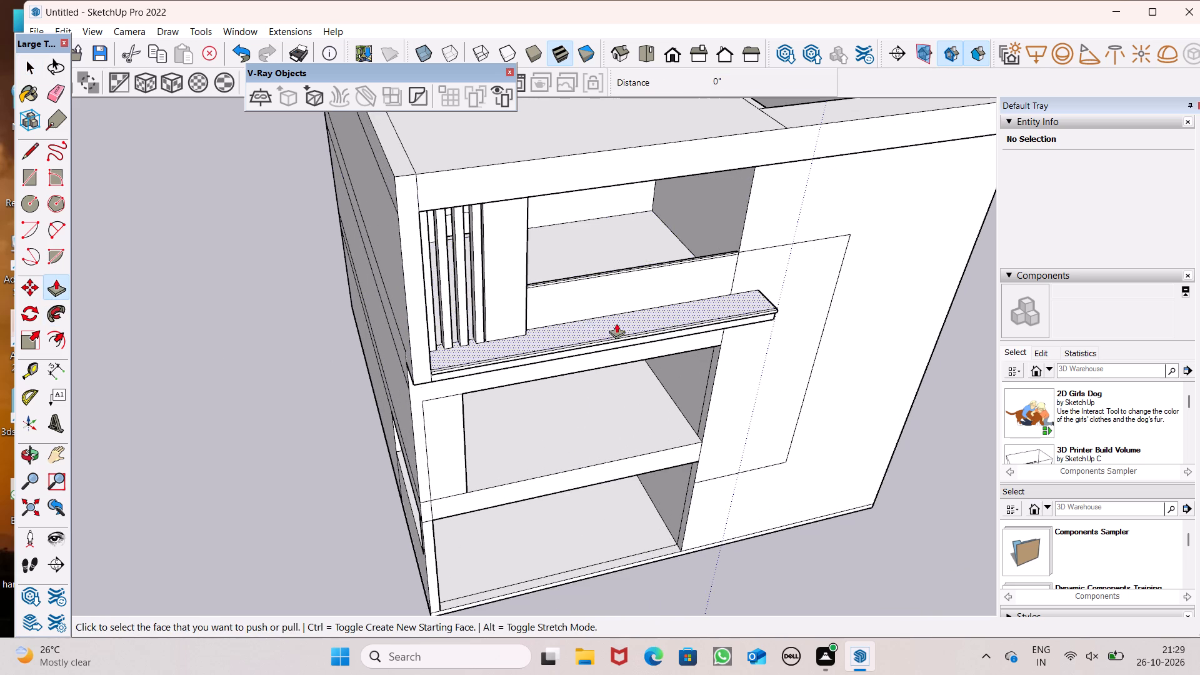
pyautogui.scroll(4, 816, 274)
pyautogui.moveTo(763, 270); pyautogui.dragTo(766, 286)
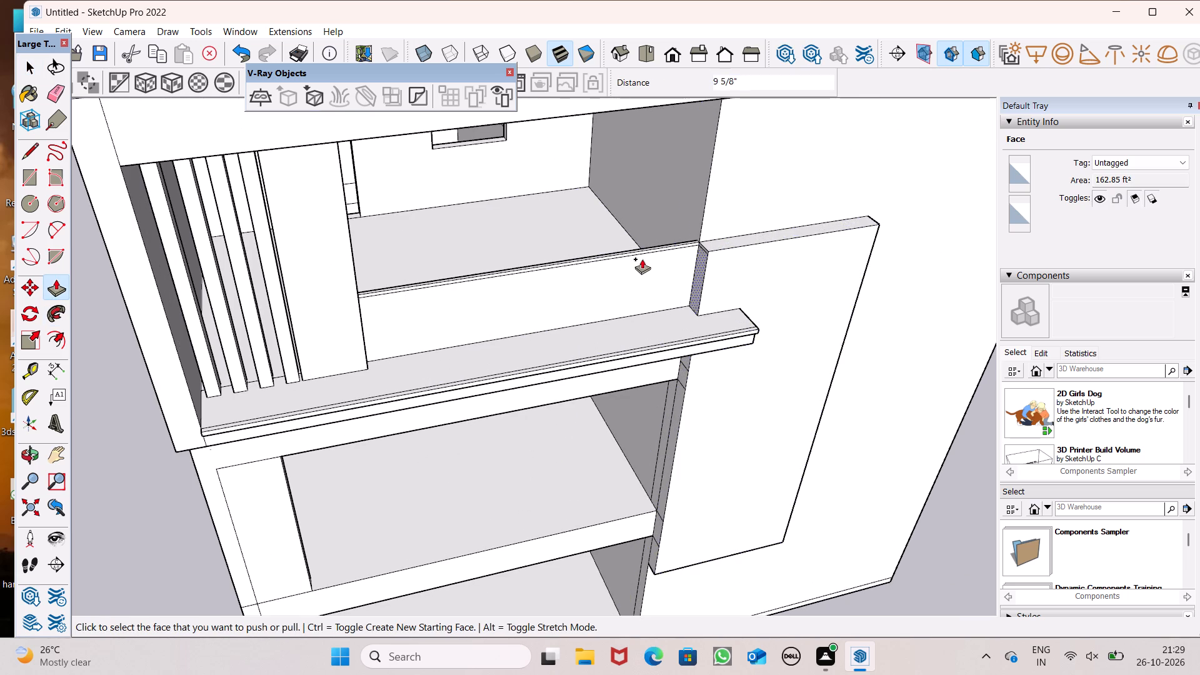
pyautogui.scroll(-4, 627, 257)
pyautogui.moveTo(683, 308); pyautogui.dragTo(512, 232, button='middle')
pyautogui.press('space')
# Examine the front facade from several angles, focusing on the raised panel and the wall area between it and the roof band.
pyautogui.scroll(-4, 451, 249)
pyautogui.moveTo(642, 332); pyautogui.dragTo(652, 263, button='middle')
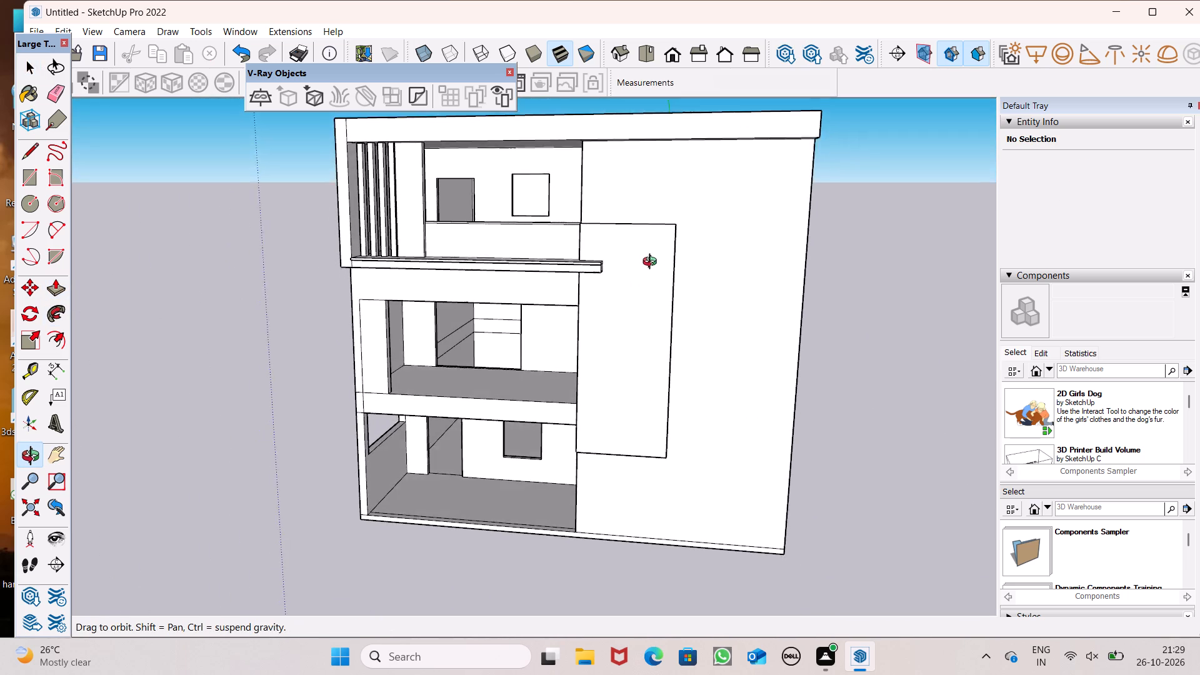
pyautogui.moveTo(652, 263); pyautogui.dragTo(654, 255, button='middle')
pyautogui.scroll(-3, 658, 260)
pyautogui.moveTo(748, 346); pyautogui.dragTo(752, 319, button='middle')
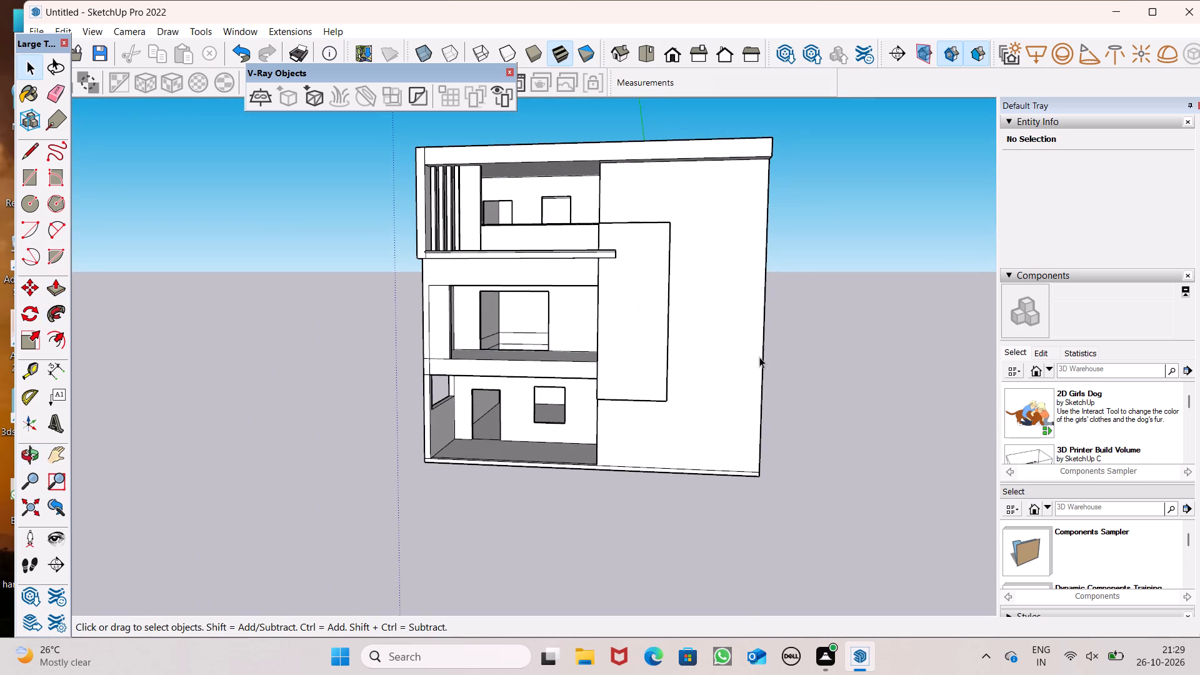
pyautogui.moveTo(739, 360); pyautogui.dragTo(748, 384, button='middle')
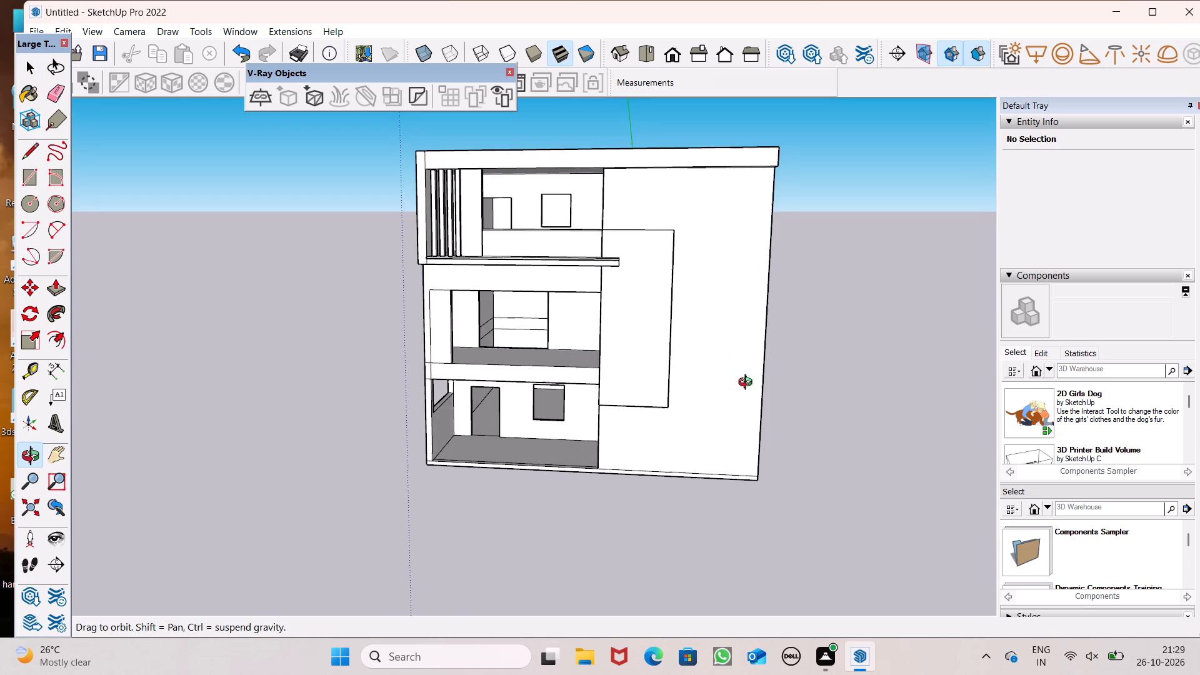
pyautogui.moveTo(748, 384); pyautogui.dragTo(754, 451, button='middle')
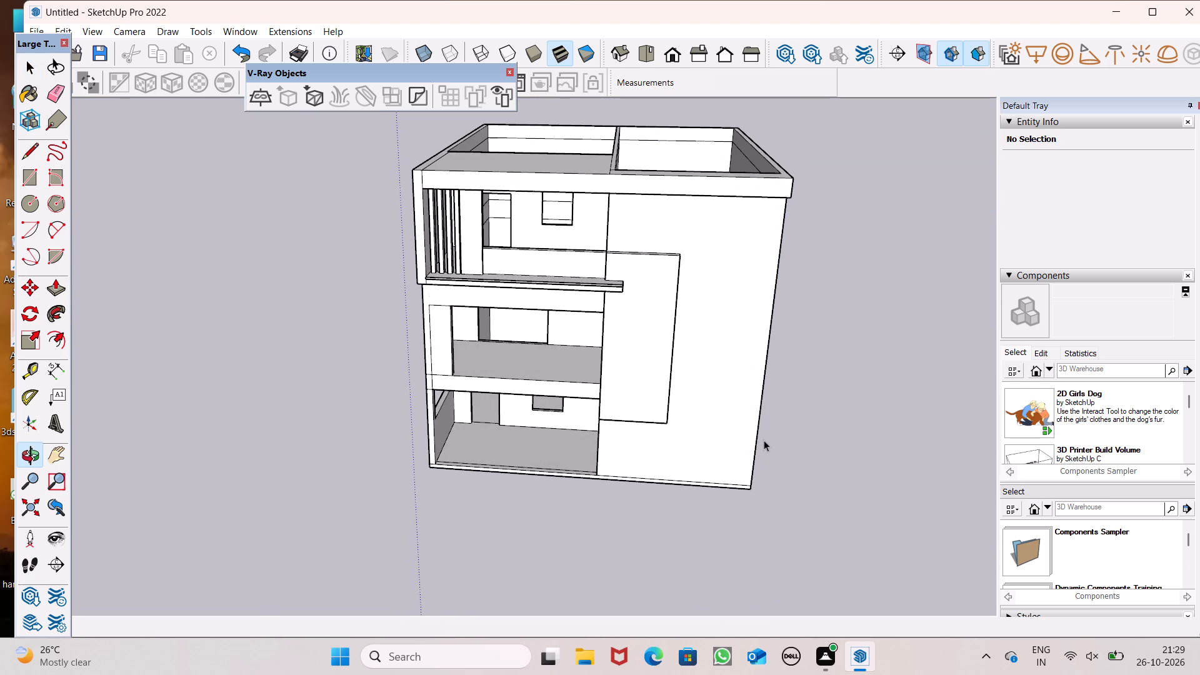
pyautogui.scroll(2, 705, 375)
pyautogui.scroll(-2, 705, 375)
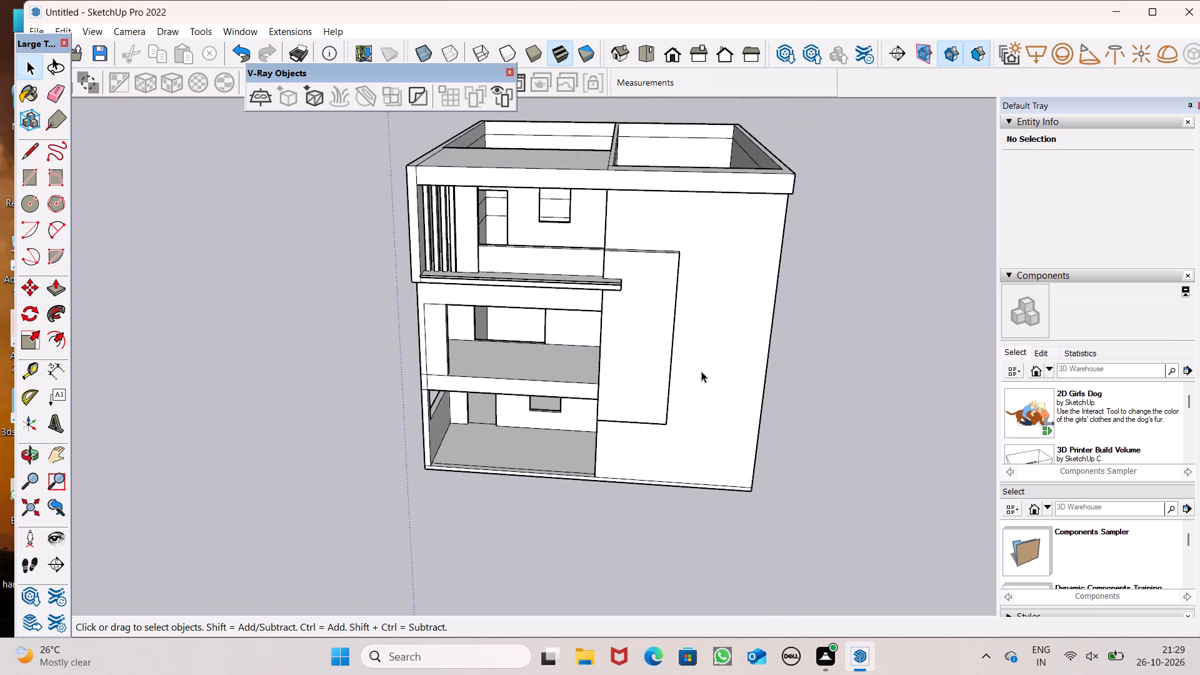
pyautogui.moveTo(701, 371); pyautogui.dragTo(703, 312, button='middle')
pyautogui.moveTo(703, 291); pyautogui.dragTo(693, 234, button='middle')
pyautogui.middleClick(692, 229)
pyautogui.moveTo(692, 229); pyautogui.dragTo(721, 278, button='middle')
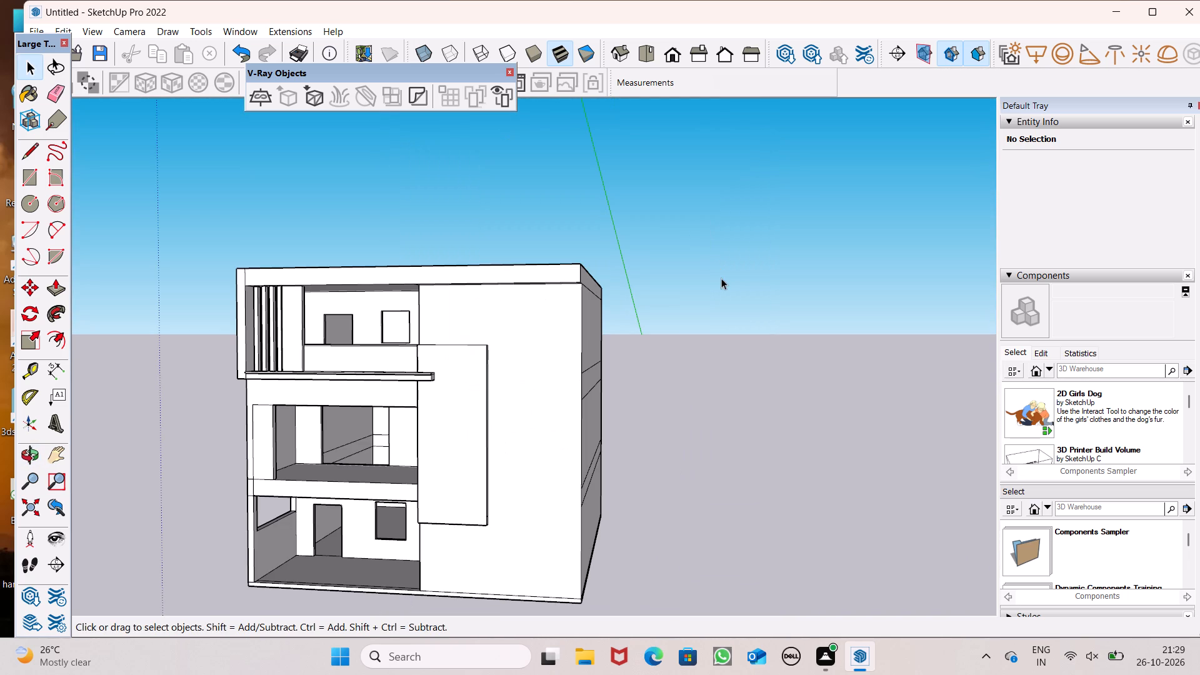
pyautogui.moveTo(721, 278); pyautogui.dragTo(728, 291, button='middle')
pyautogui.scroll(4, 621, 212)
pyautogui.scroll(-2, 603, 263)
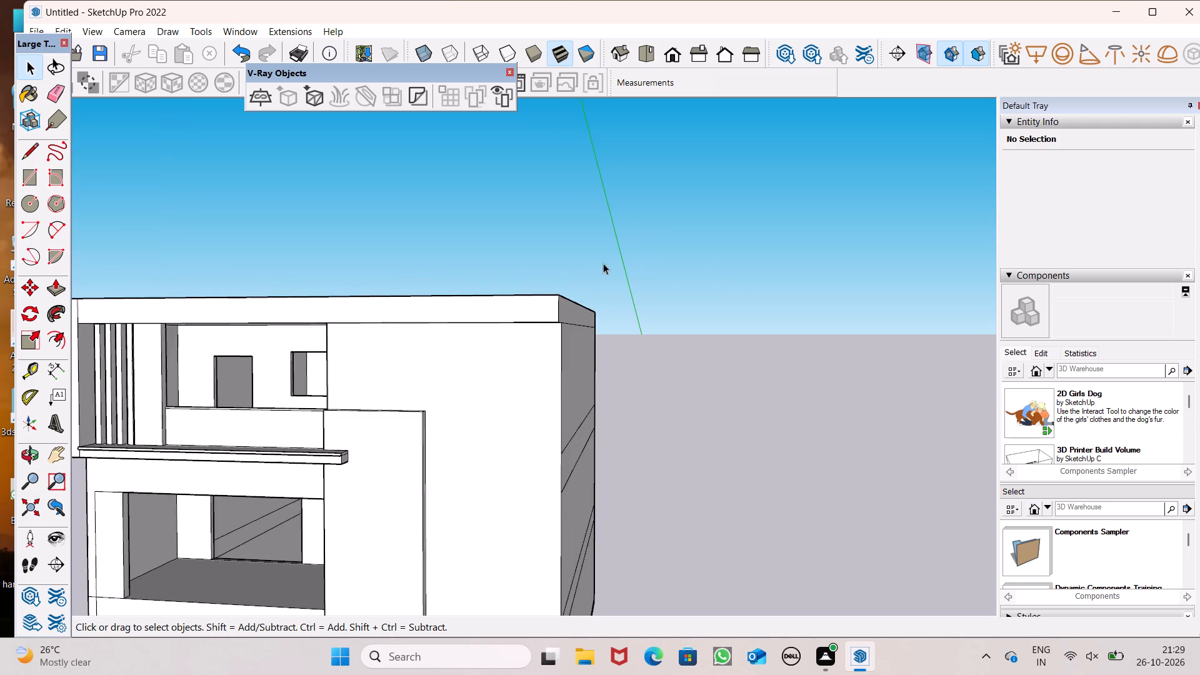
pyautogui.scroll(-2, 603, 263)
pyautogui.moveTo(479, 347); pyautogui.dragTo(534, 331, button='middle')
pyautogui.scroll(2, 530, 343)
pyautogui.scroll(1, 479, 328)
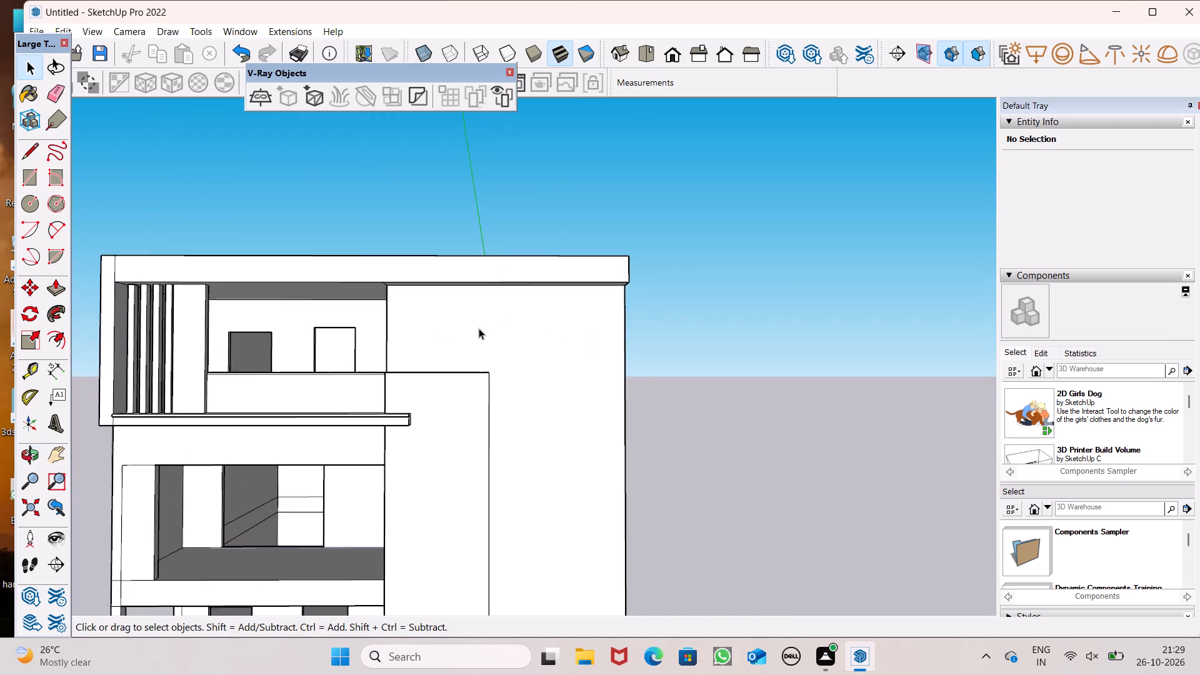
pyautogui.scroll(7, 479, 328)
pyautogui.scroll(-1, 524, 316)
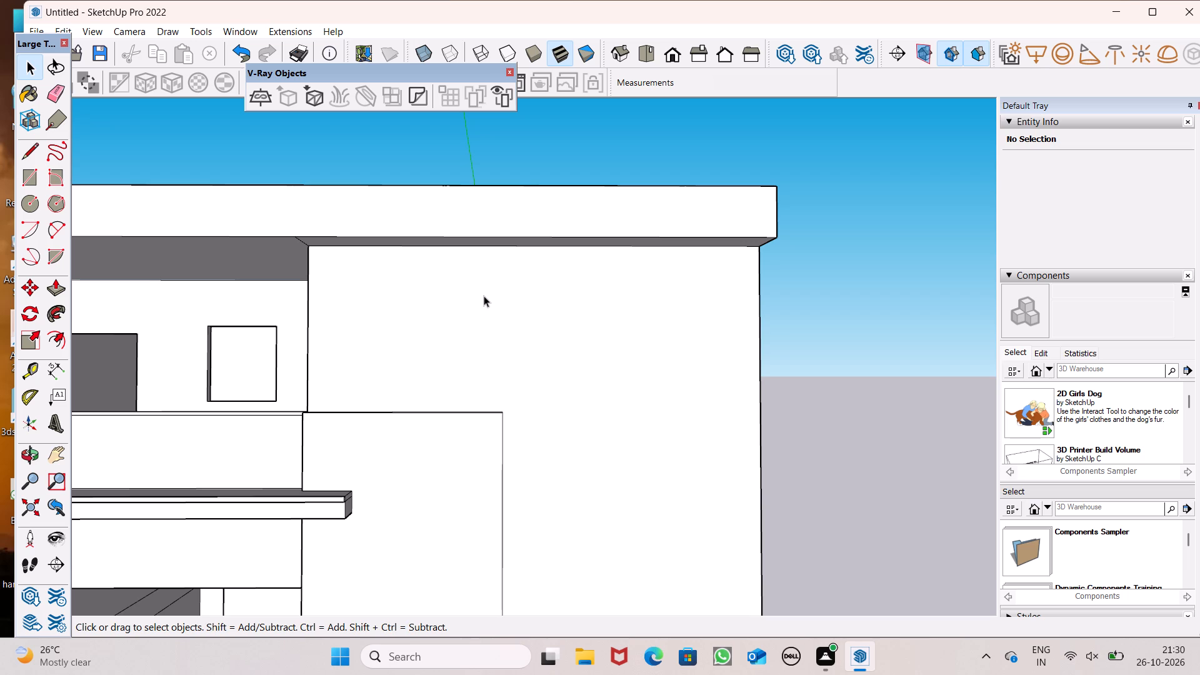
pyautogui.scroll(-5, 484, 296)
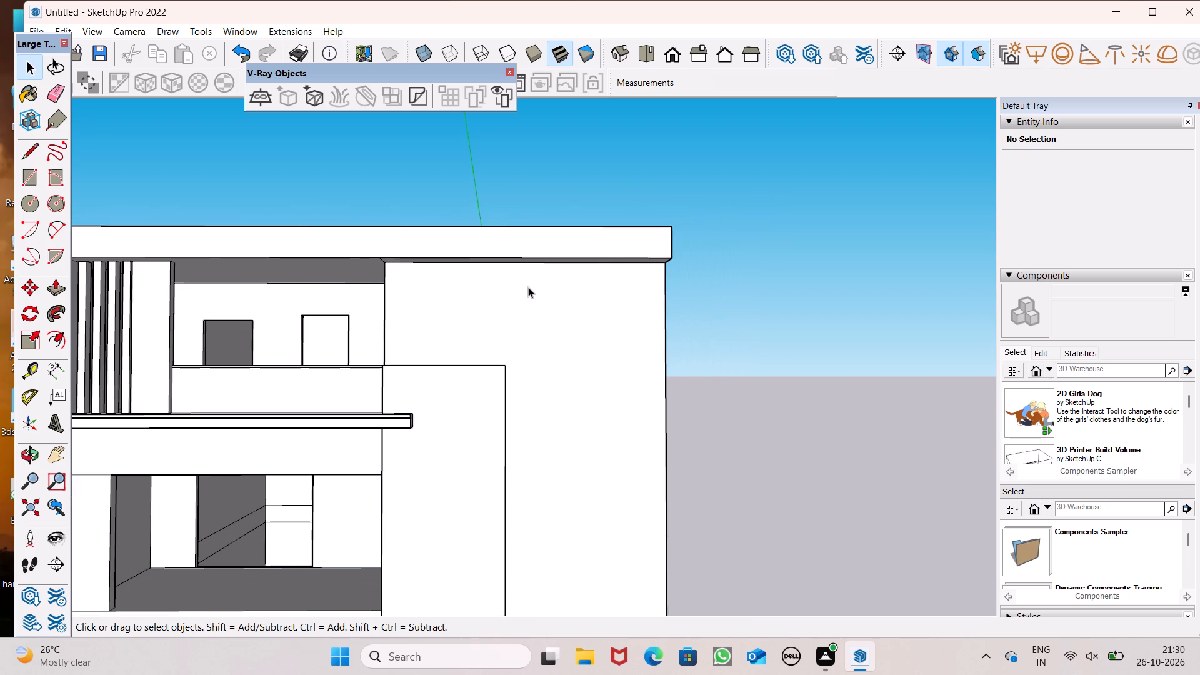
pyautogui.scroll(-2, 528, 287)
pyautogui.moveTo(534, 286); pyautogui.dragTo(551, 246, button='middle')
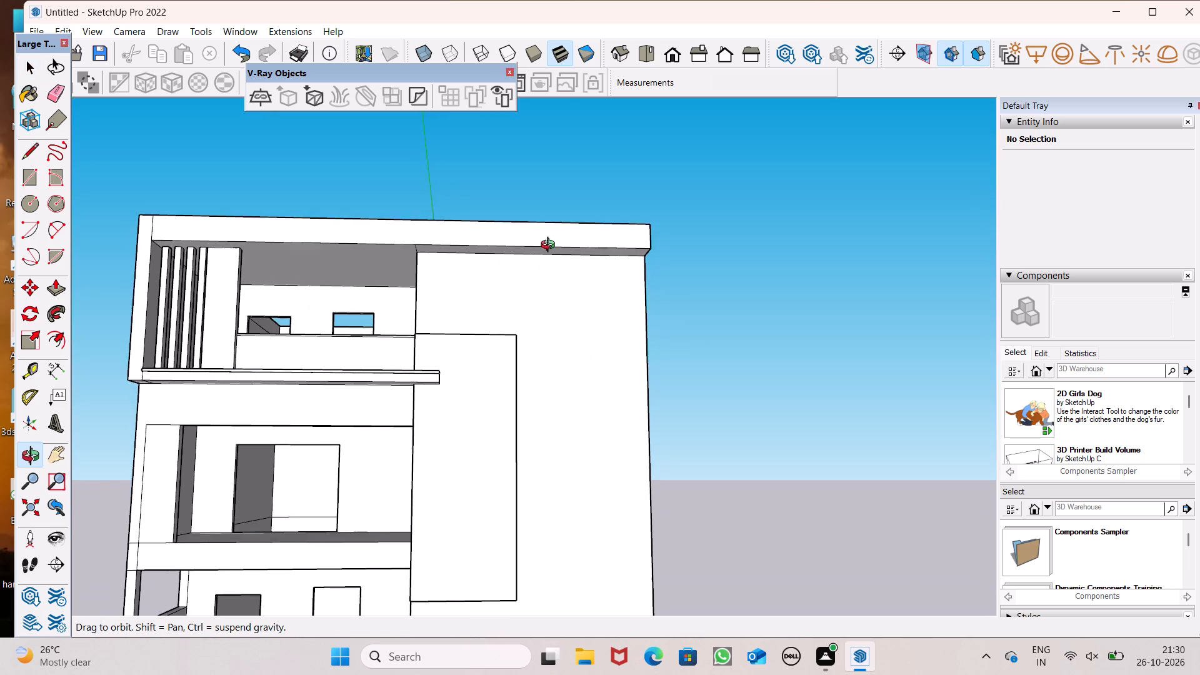
pyautogui.moveTo(551, 246); pyautogui.dragTo(551, 247, button='middle')
pyautogui.scroll(1, 549, 255)
pyautogui.scroll(-1, 549, 255)
pyautogui.scroll(3, 537, 302)
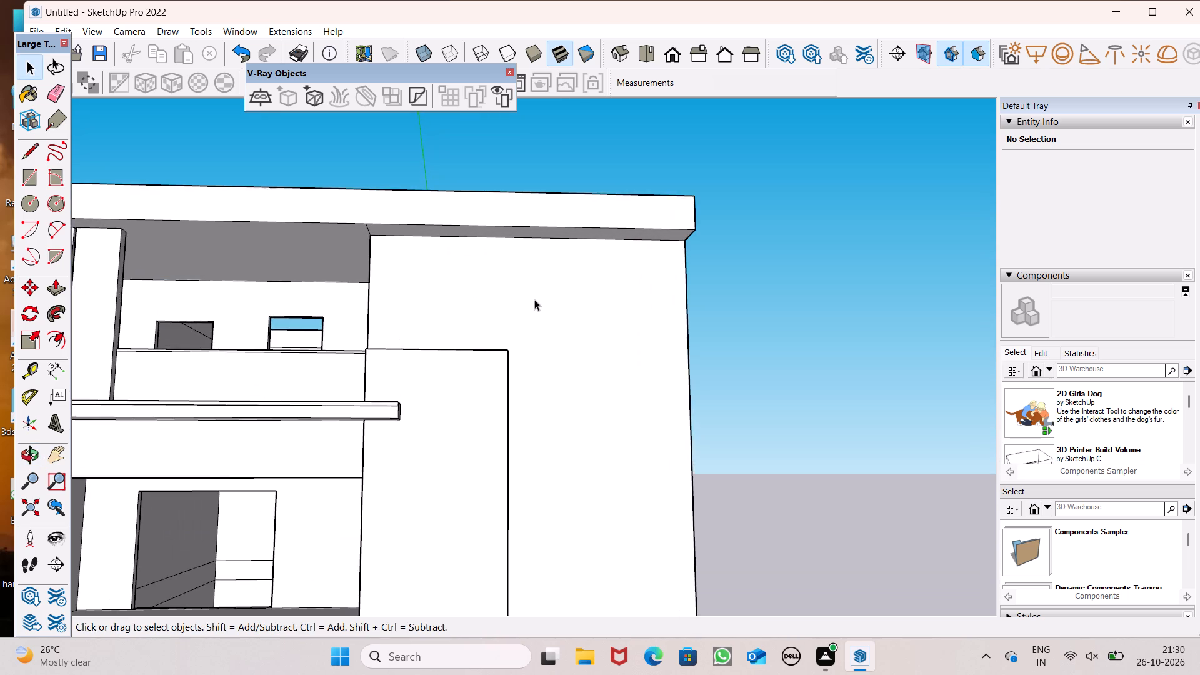
pyautogui.moveTo(534, 299); pyautogui.dragTo(519, 377, button='middle')
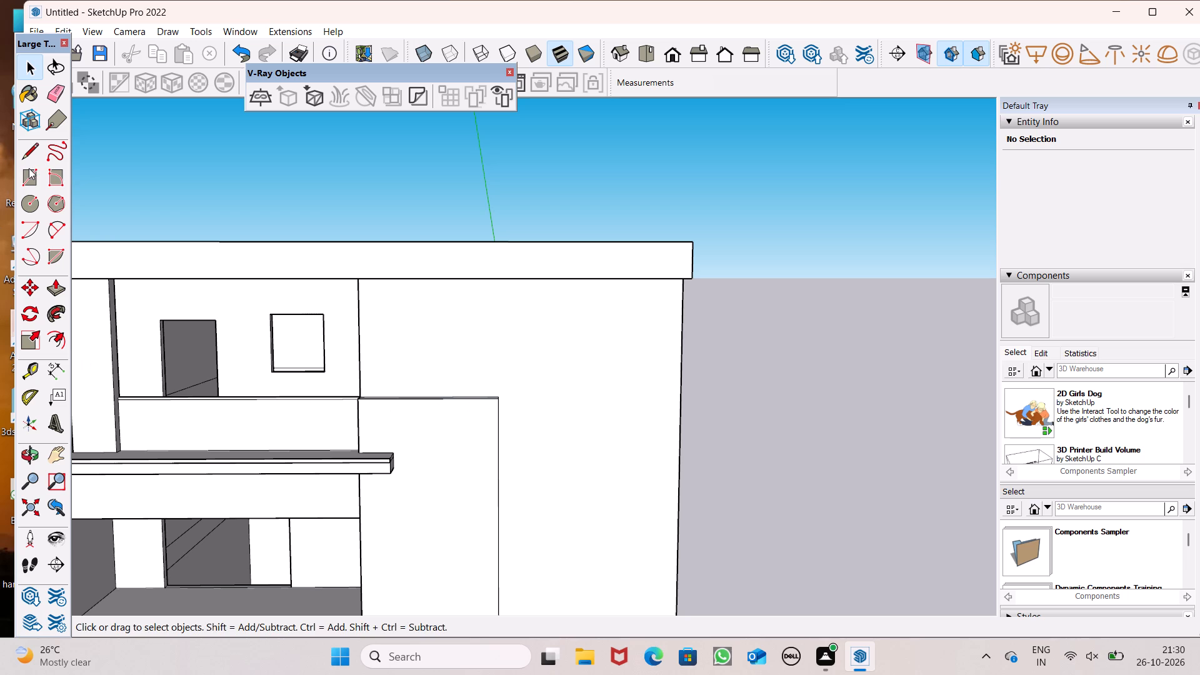
# Draw a vertical line about 6' 7" long from the raised panel's outer top corner up to the underside of the roof band.
pyautogui.click(29, 162)
pyautogui.scroll(5, 406, 344)
pyautogui.scroll(3, 541, 413)
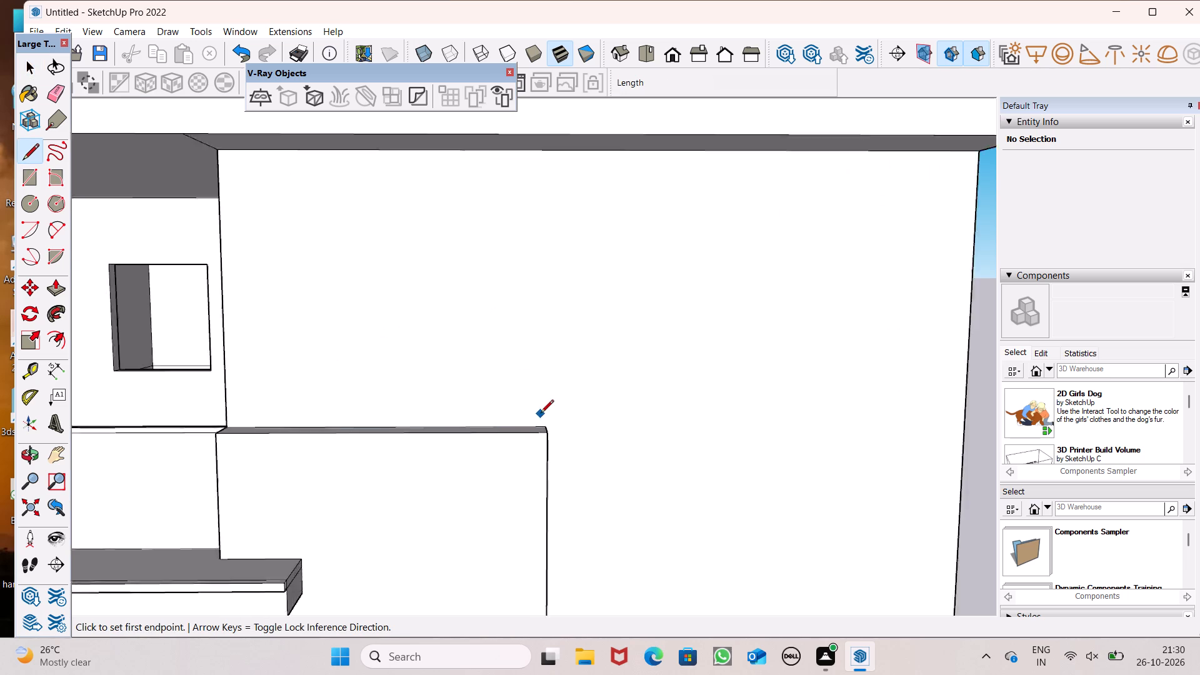
pyautogui.scroll(2, 541, 414)
pyautogui.click(548, 427)
pyautogui.scroll(-7, 538, 276)
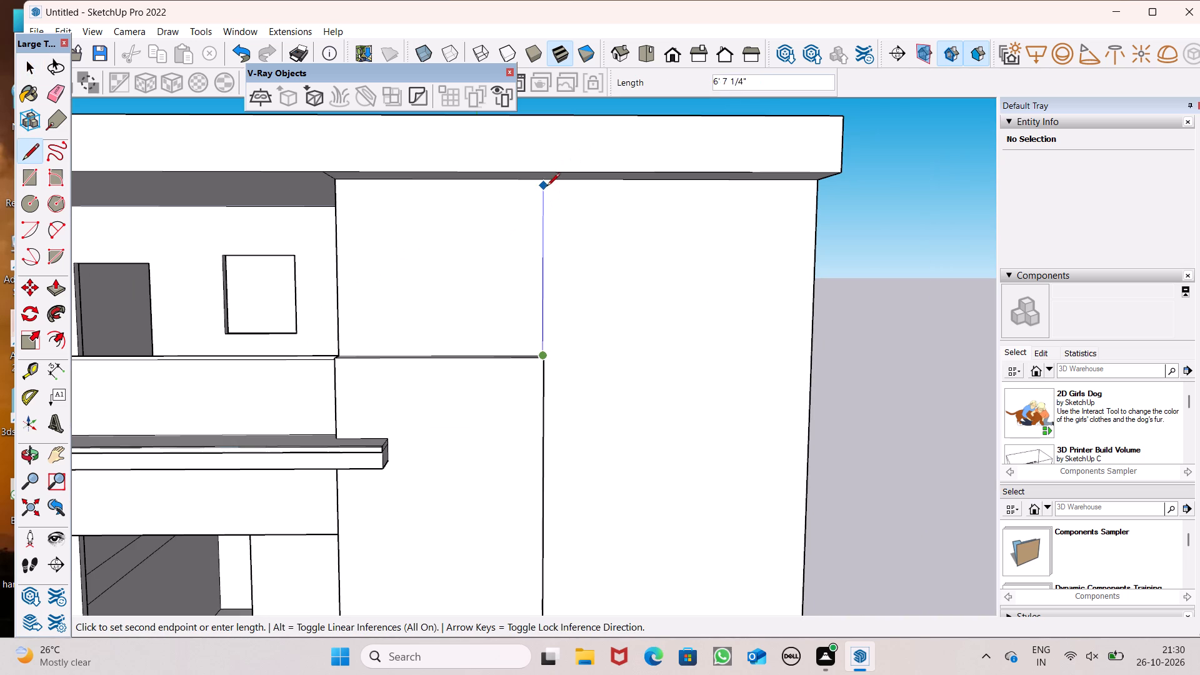
pyautogui.click(546, 183)
pyautogui.scroll(-9, 546, 180)
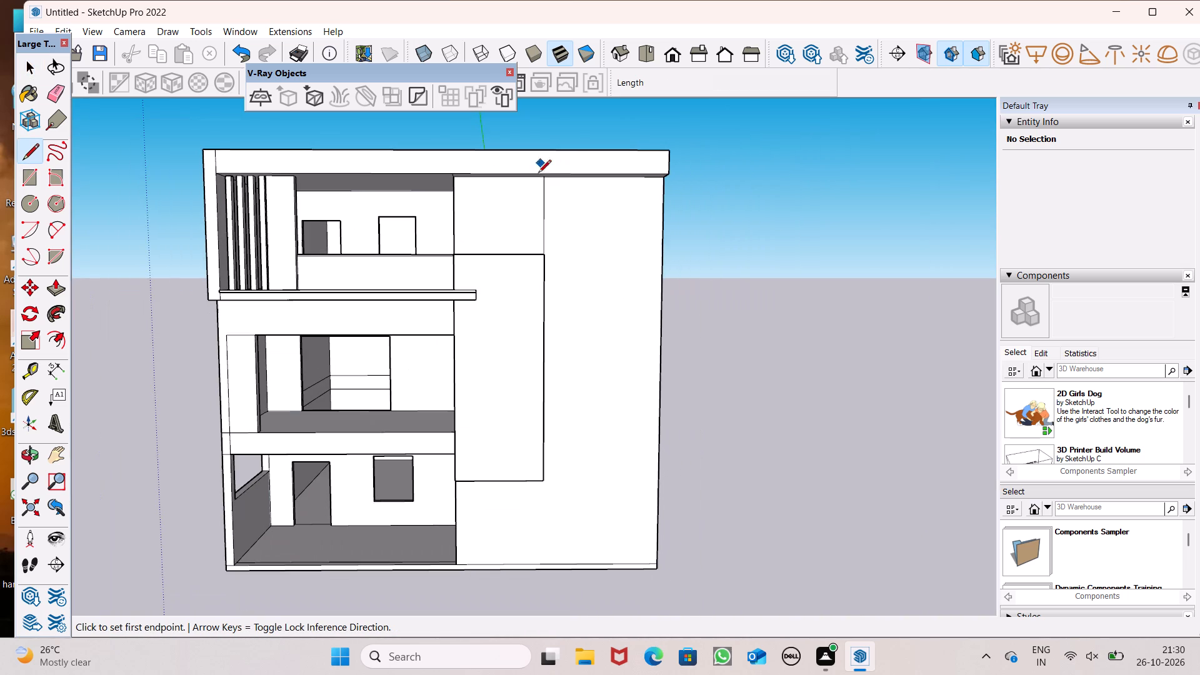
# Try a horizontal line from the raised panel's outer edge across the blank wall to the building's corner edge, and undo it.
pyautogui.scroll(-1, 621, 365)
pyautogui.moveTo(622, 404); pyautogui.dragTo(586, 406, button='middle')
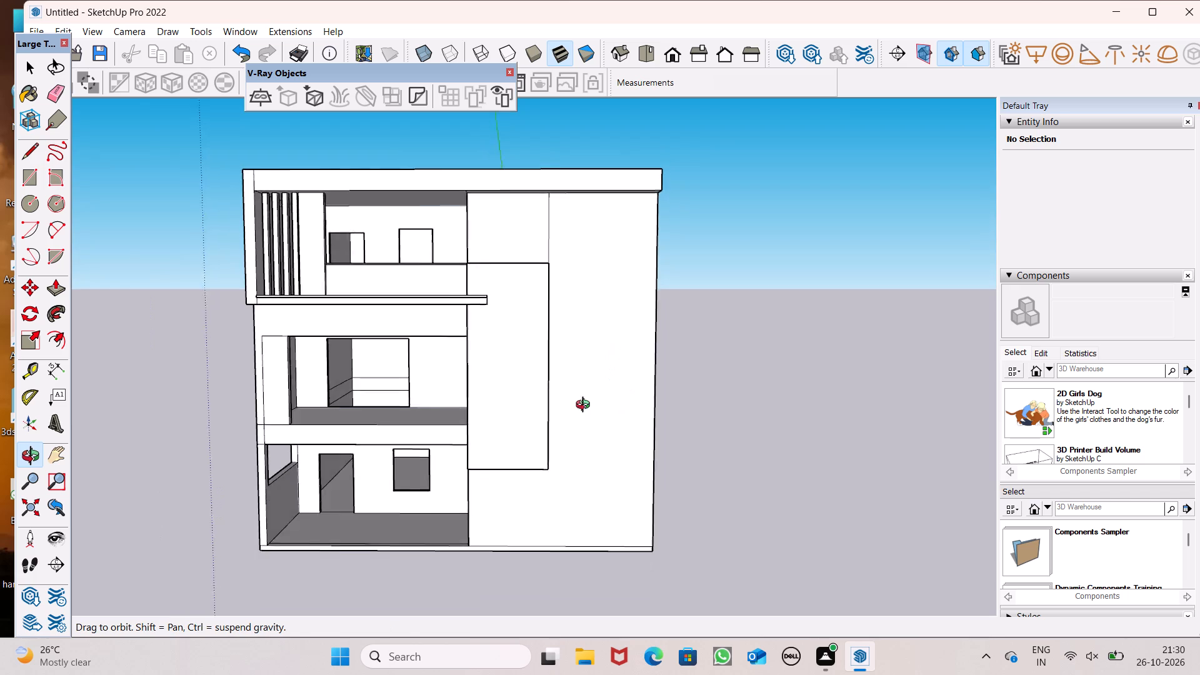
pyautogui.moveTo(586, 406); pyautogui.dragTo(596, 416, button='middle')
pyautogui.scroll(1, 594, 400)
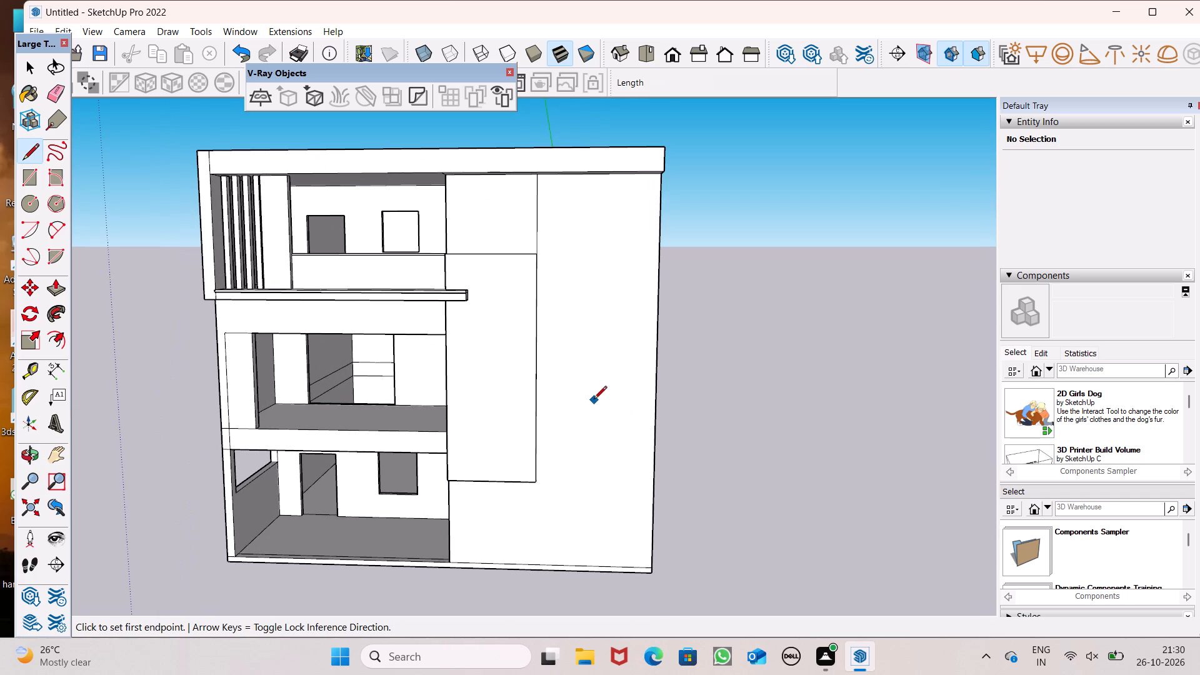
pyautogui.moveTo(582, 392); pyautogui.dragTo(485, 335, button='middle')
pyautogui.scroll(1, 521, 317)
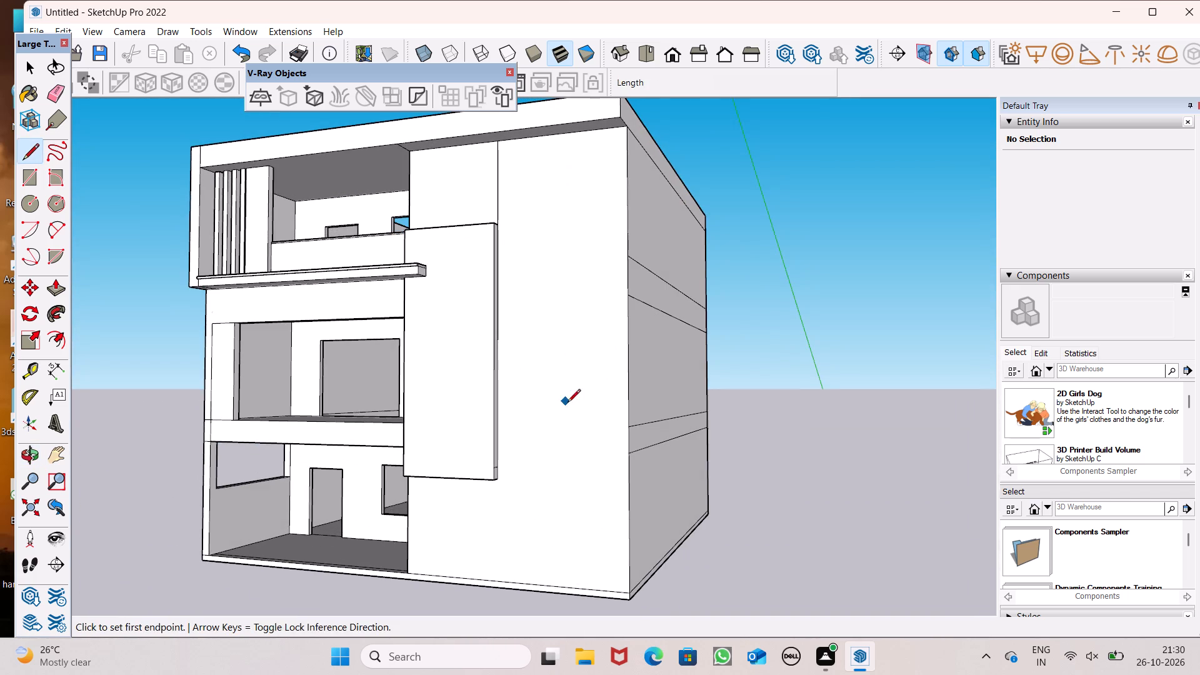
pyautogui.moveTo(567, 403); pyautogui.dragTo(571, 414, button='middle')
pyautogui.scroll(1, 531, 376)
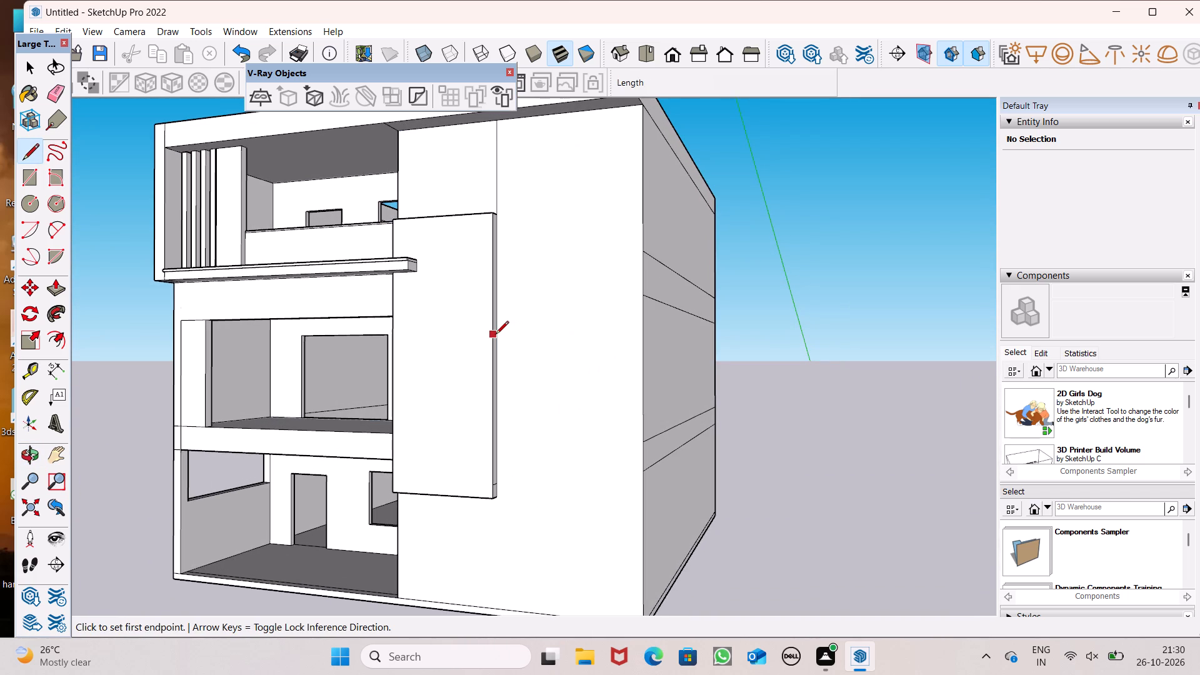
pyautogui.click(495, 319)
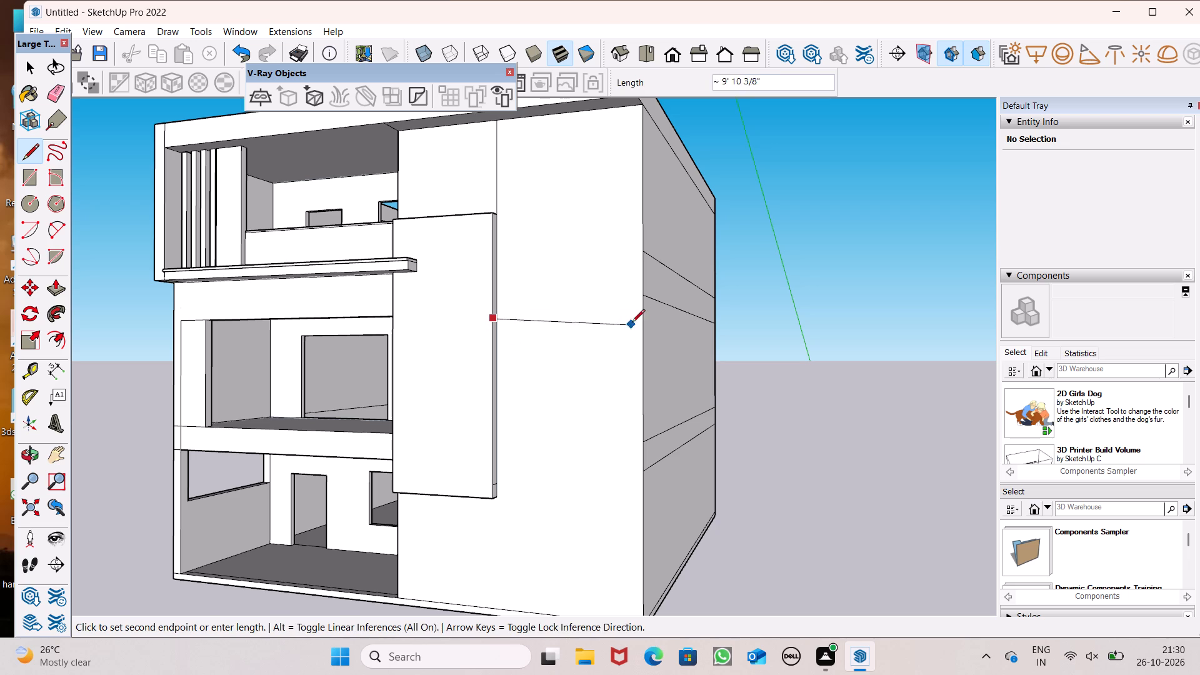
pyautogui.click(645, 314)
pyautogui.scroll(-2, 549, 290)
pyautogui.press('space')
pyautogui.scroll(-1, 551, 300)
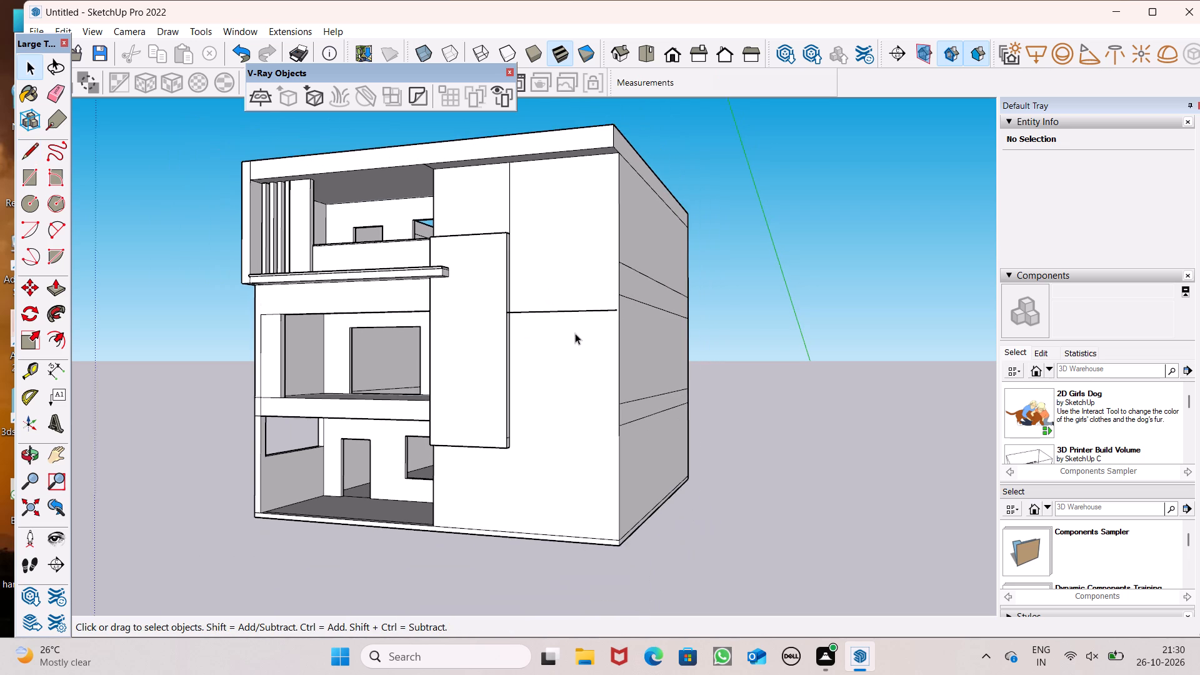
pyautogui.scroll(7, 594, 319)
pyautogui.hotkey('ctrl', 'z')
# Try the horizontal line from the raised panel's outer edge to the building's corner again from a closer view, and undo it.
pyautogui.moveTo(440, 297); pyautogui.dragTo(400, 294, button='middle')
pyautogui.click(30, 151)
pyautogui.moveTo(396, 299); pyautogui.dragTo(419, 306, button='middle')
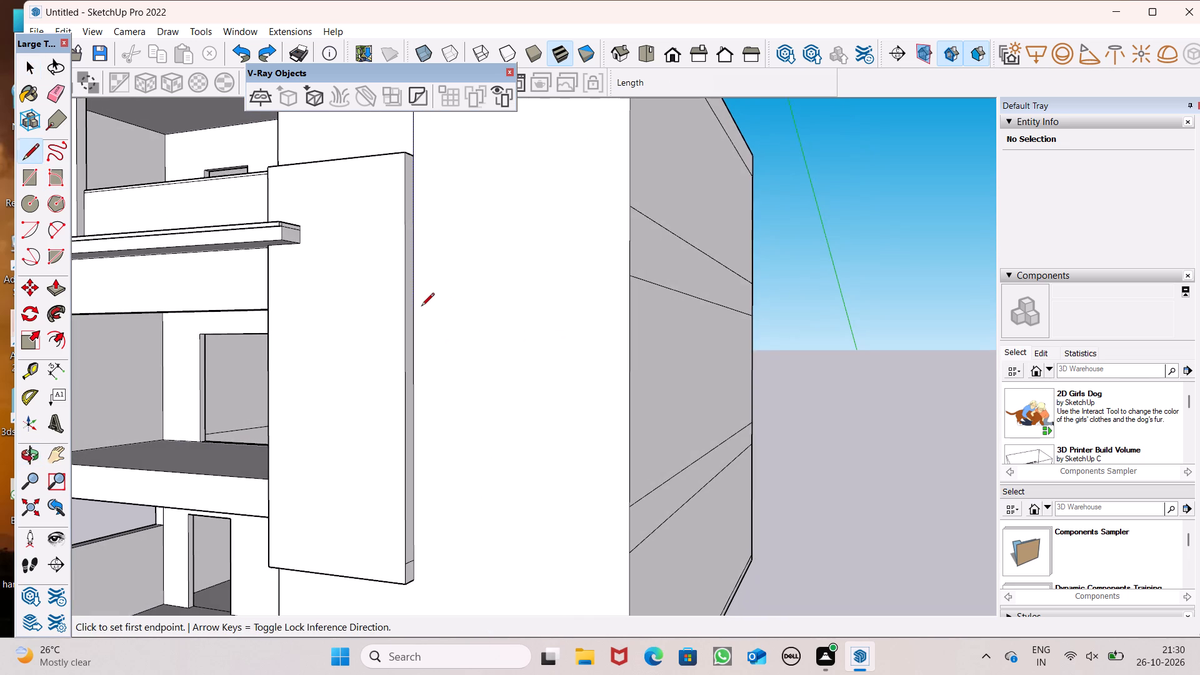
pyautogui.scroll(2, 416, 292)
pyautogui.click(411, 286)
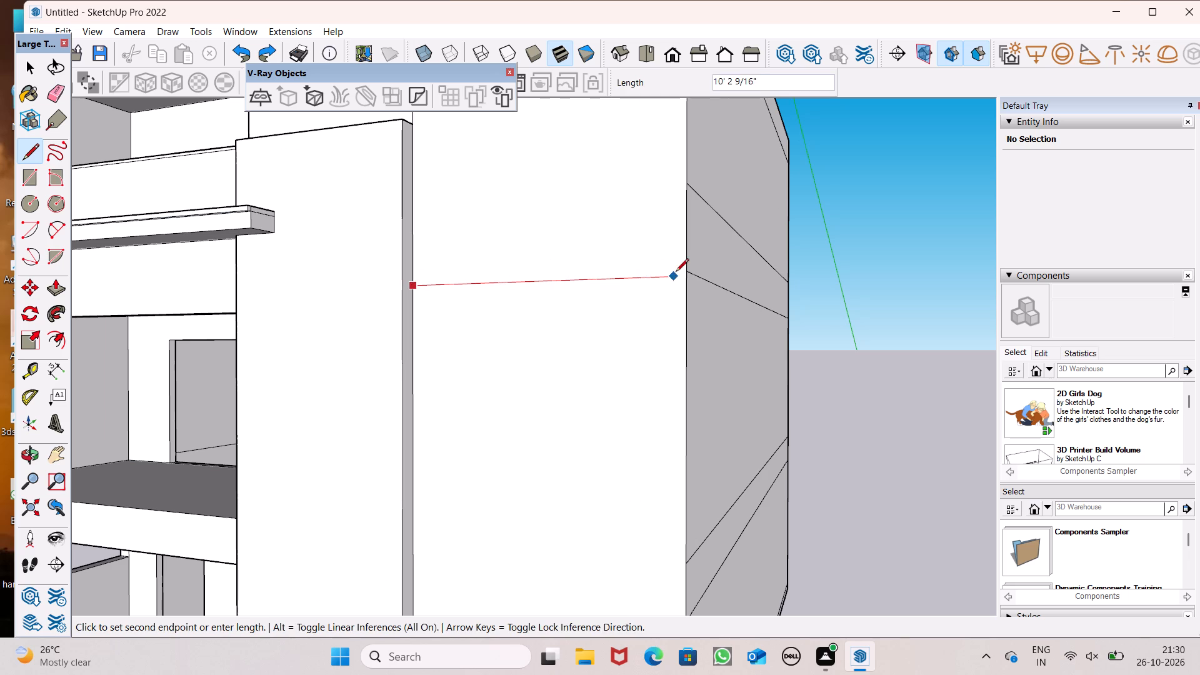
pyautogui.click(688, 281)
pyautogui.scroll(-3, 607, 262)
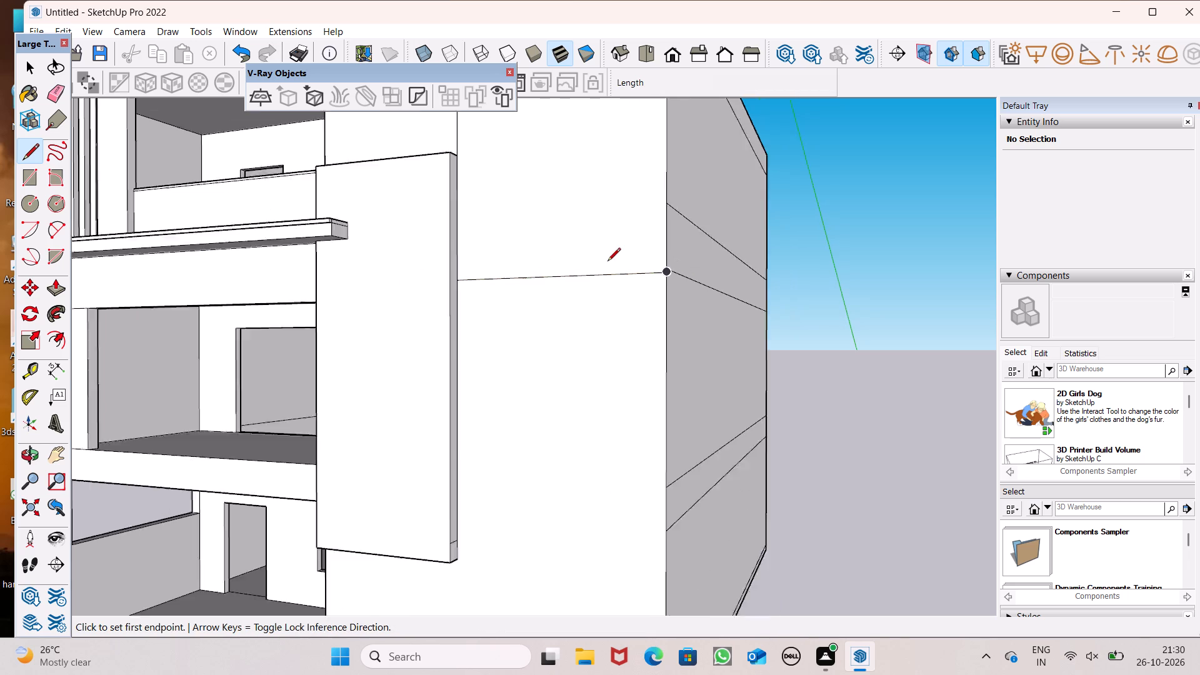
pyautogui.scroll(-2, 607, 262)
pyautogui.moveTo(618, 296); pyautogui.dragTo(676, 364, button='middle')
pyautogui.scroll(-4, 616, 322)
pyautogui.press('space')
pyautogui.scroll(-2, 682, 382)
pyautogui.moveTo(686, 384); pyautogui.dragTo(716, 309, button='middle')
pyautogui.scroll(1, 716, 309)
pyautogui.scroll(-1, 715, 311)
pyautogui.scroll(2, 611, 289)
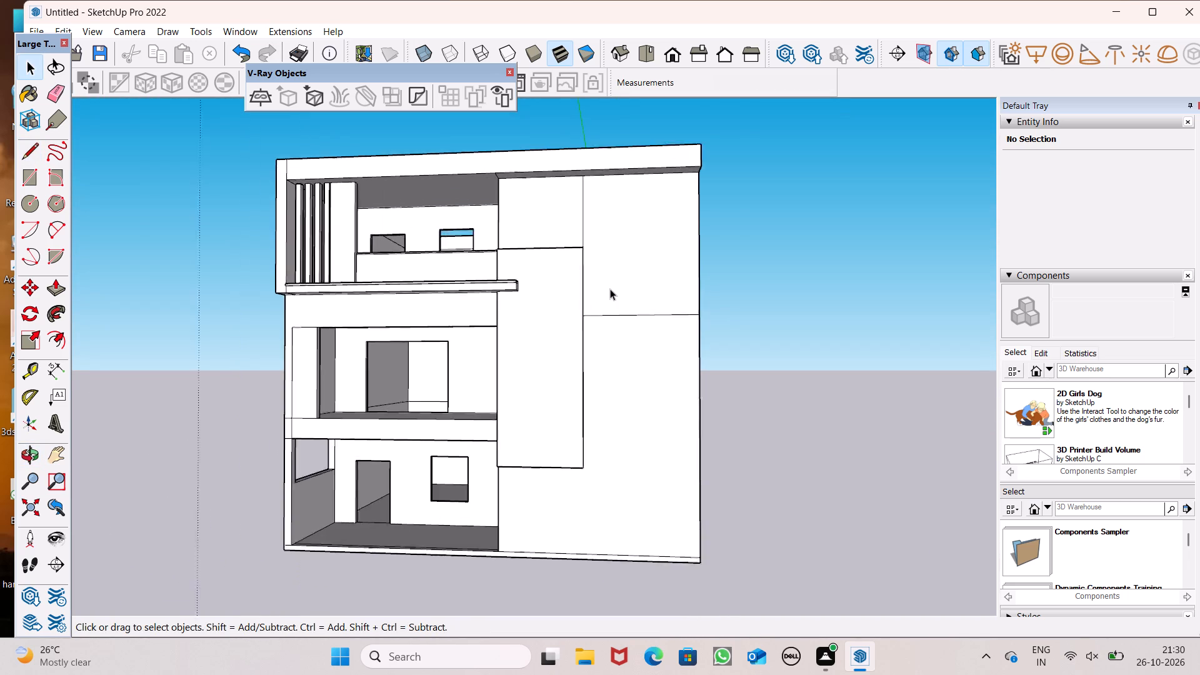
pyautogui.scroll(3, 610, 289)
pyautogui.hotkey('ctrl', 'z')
# Draw a horizontal line about 10' 8" long from the raised panel's outer edge across the blank wall to the building's corner edge.
pyautogui.moveTo(621, 368); pyautogui.dragTo(477, 364, button='middle')
pyautogui.click(29, 155)
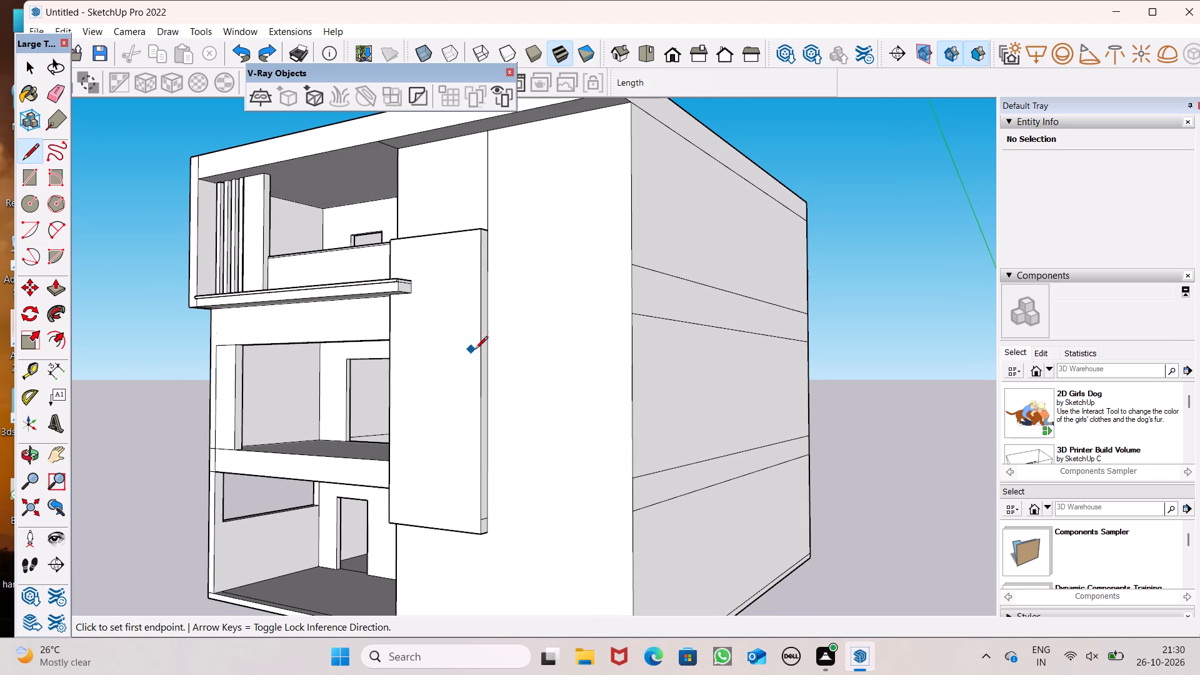
pyautogui.click(489, 334)
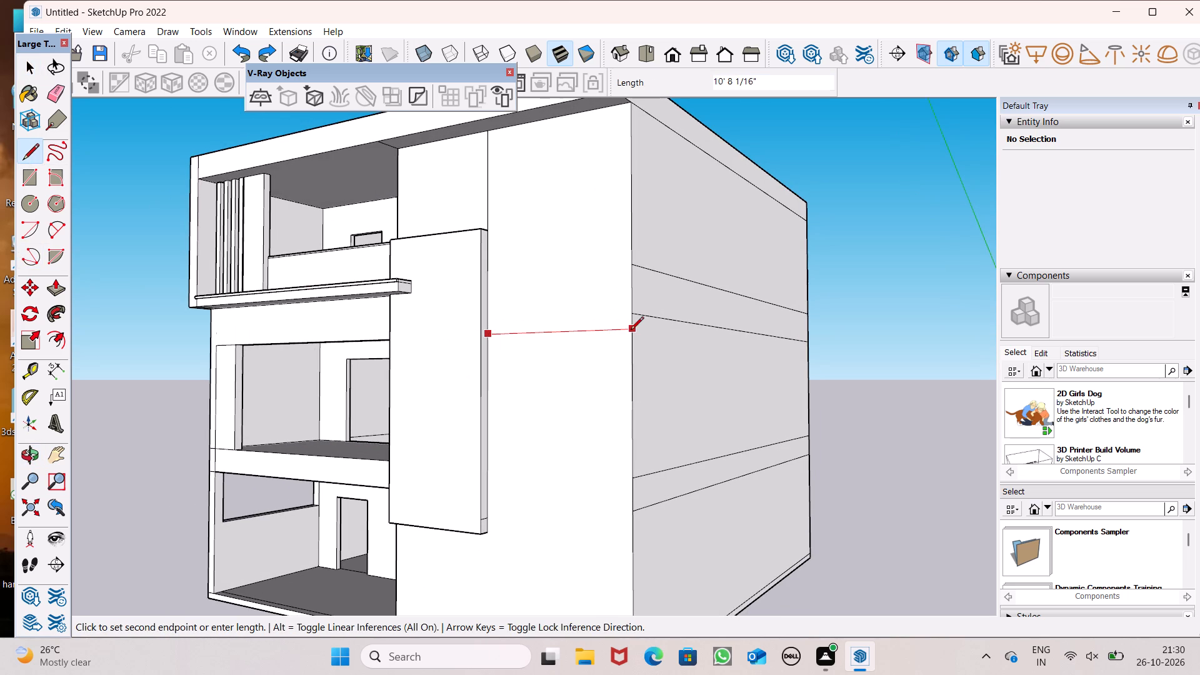
pyautogui.click(631, 330)
pyautogui.press('space')
pyautogui.scroll(-5, 539, 257)
pyautogui.moveTo(597, 352); pyautogui.dragTo(682, 352, button='middle')
pyautogui.scroll(-3, 684, 344)
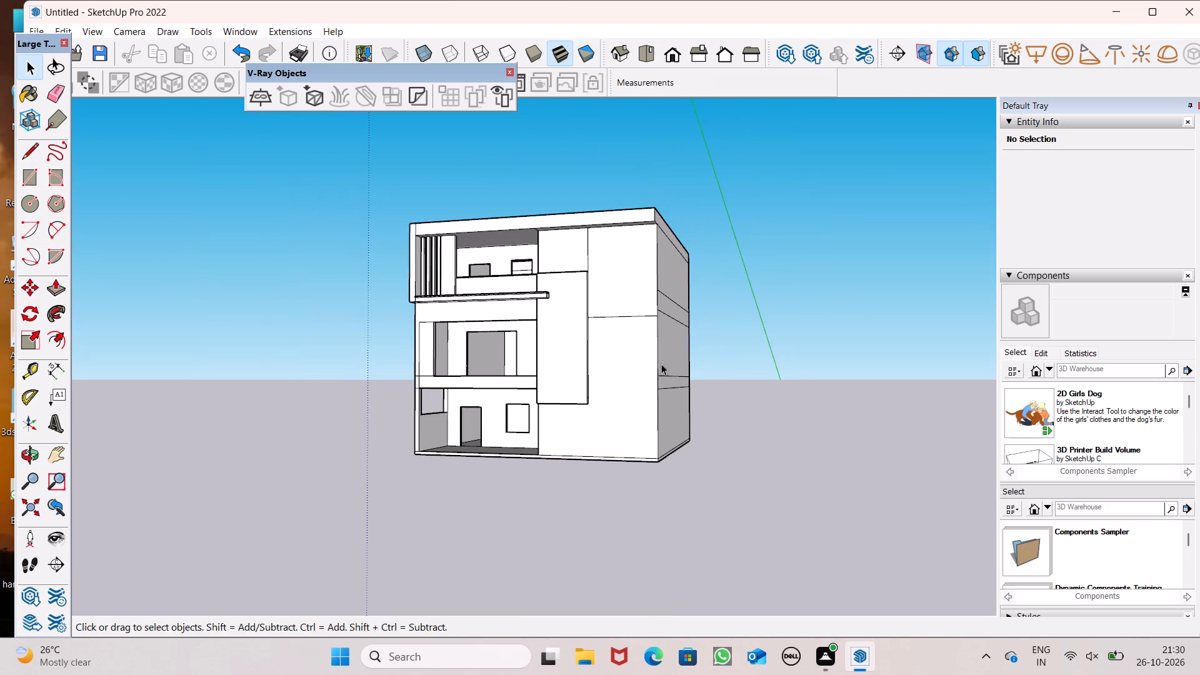
# Move the horizontal line on the blank wall beside the raised panel a little higher up the wall.
pyautogui.moveTo(534, 478); pyautogui.dragTo(616, 504, button='middle')
pyautogui.scroll(3, 672, 469)
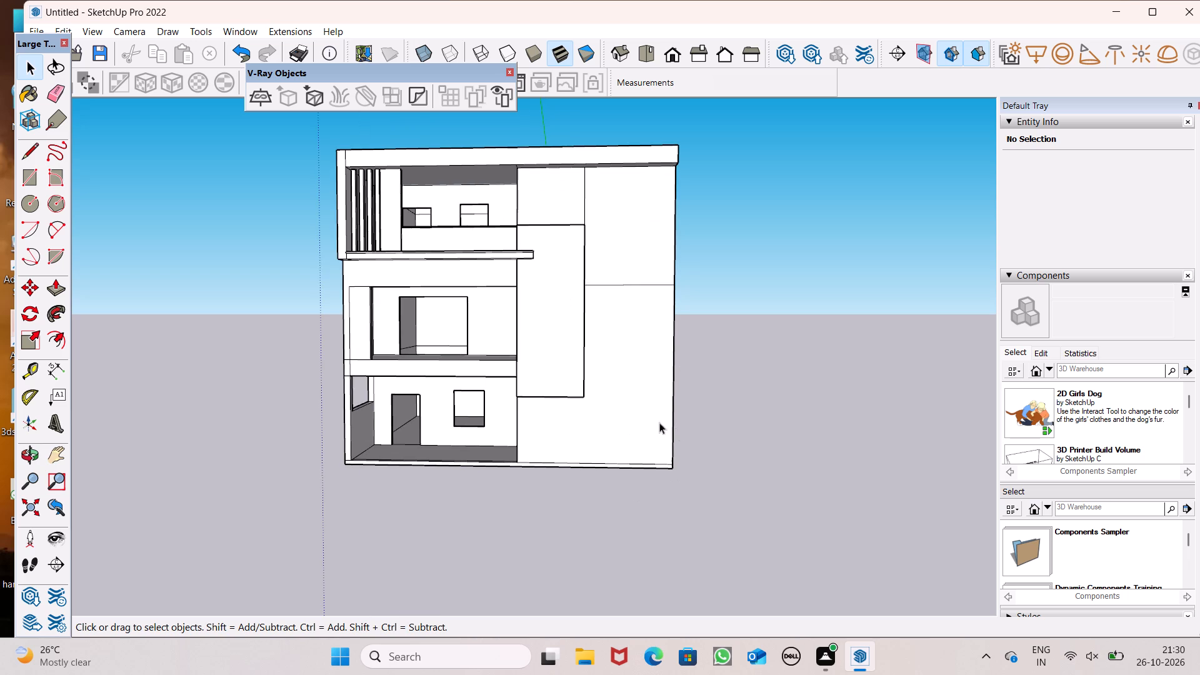
pyautogui.scroll(8, 643, 244)
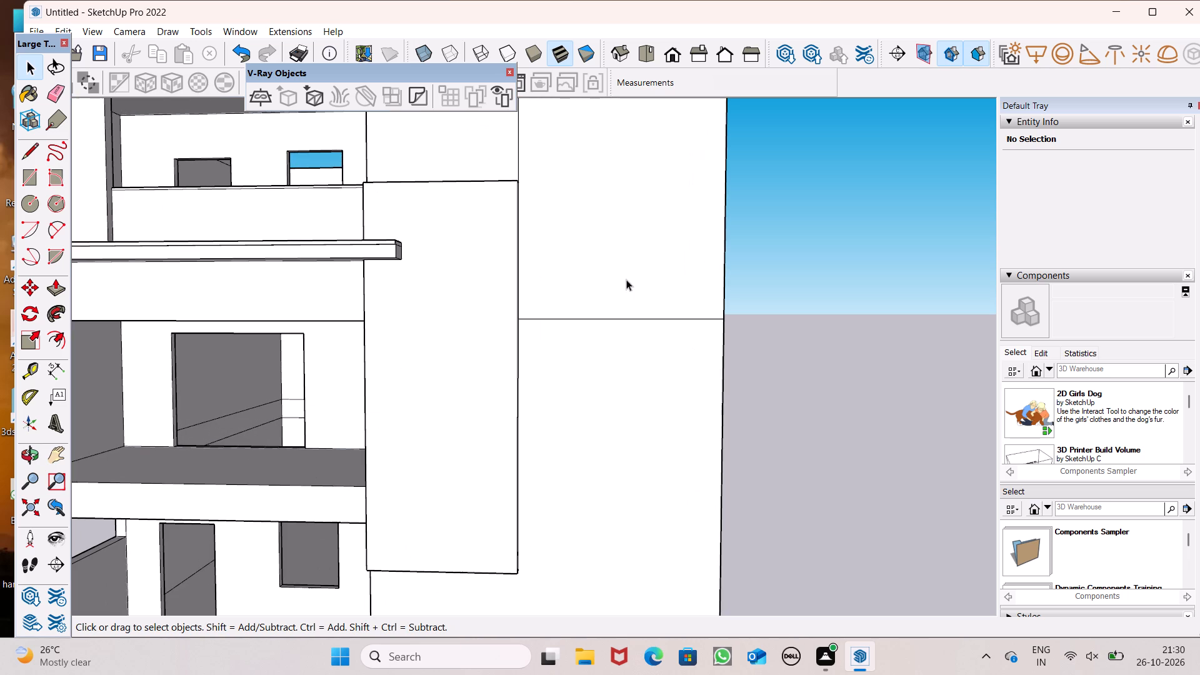
pyautogui.click(619, 317)
pyautogui.press('m')
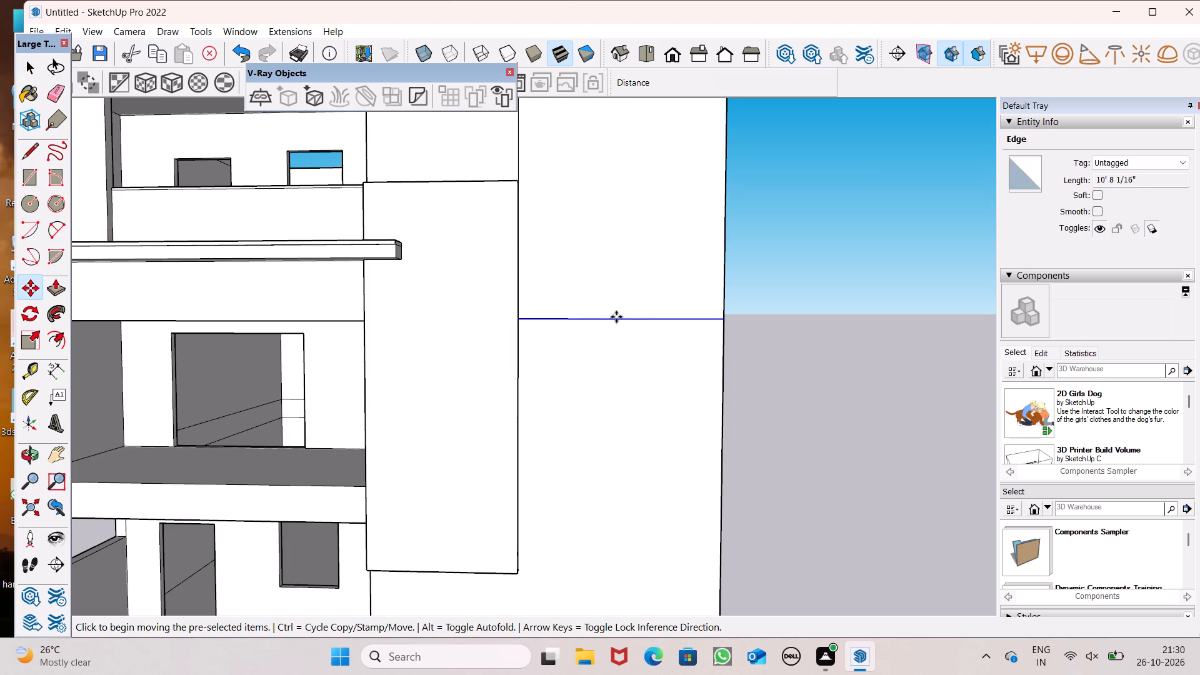
pyautogui.press('Return')
pyautogui.moveTo(611, 320); pyautogui.dragTo(607, 279)
pyautogui.click(607, 279)
pyautogui.press('space')
pyautogui.scroll(-7, 604, 279)
pyautogui.click(772, 303)
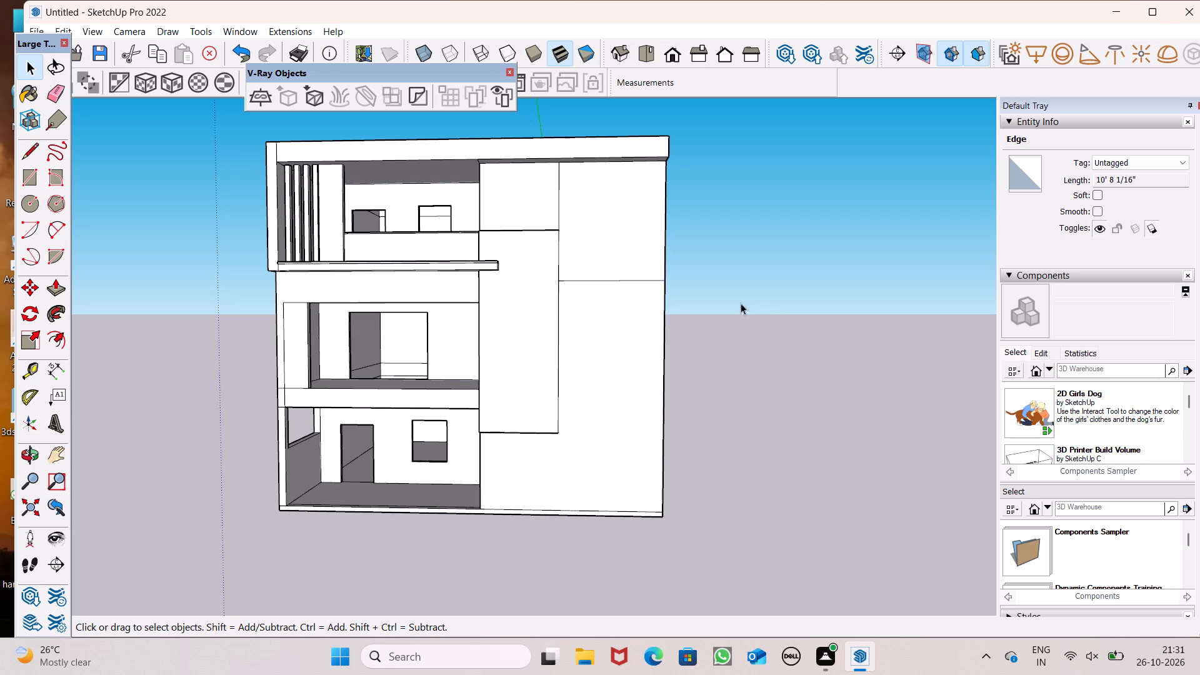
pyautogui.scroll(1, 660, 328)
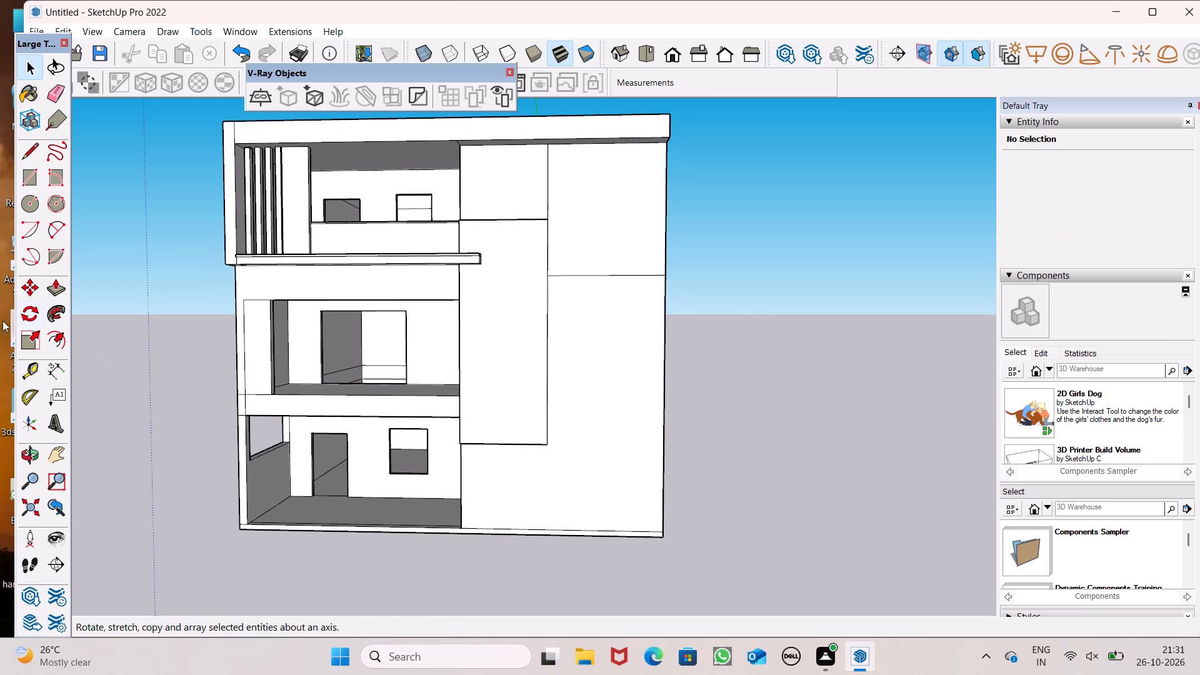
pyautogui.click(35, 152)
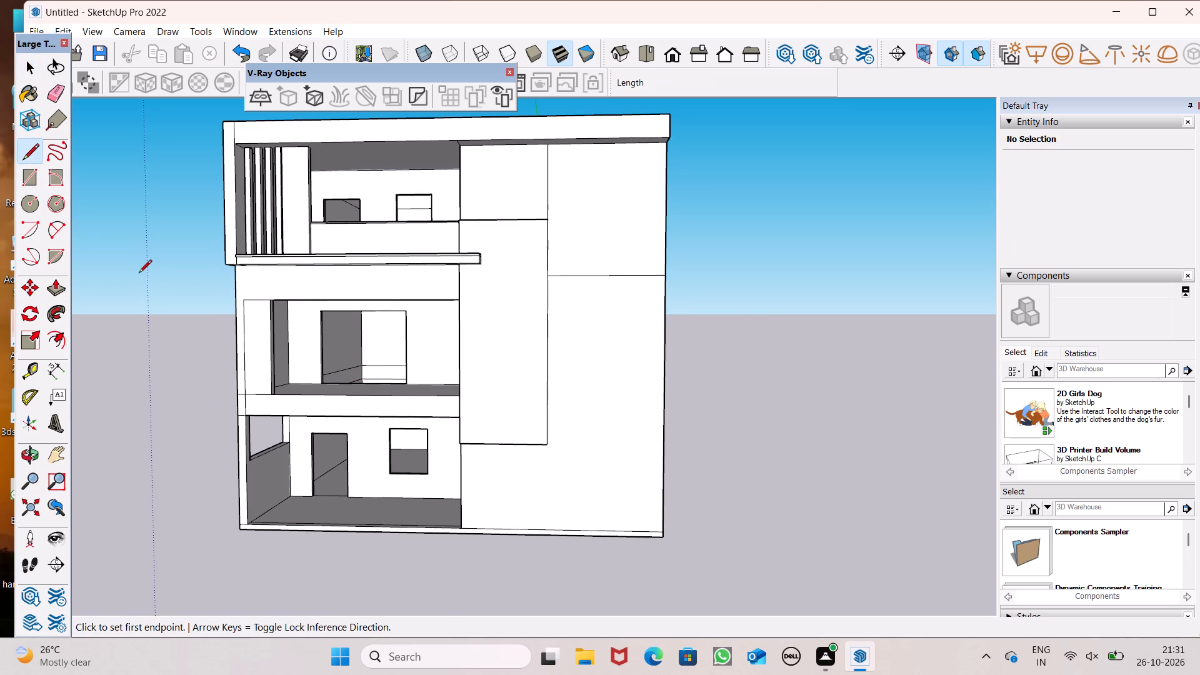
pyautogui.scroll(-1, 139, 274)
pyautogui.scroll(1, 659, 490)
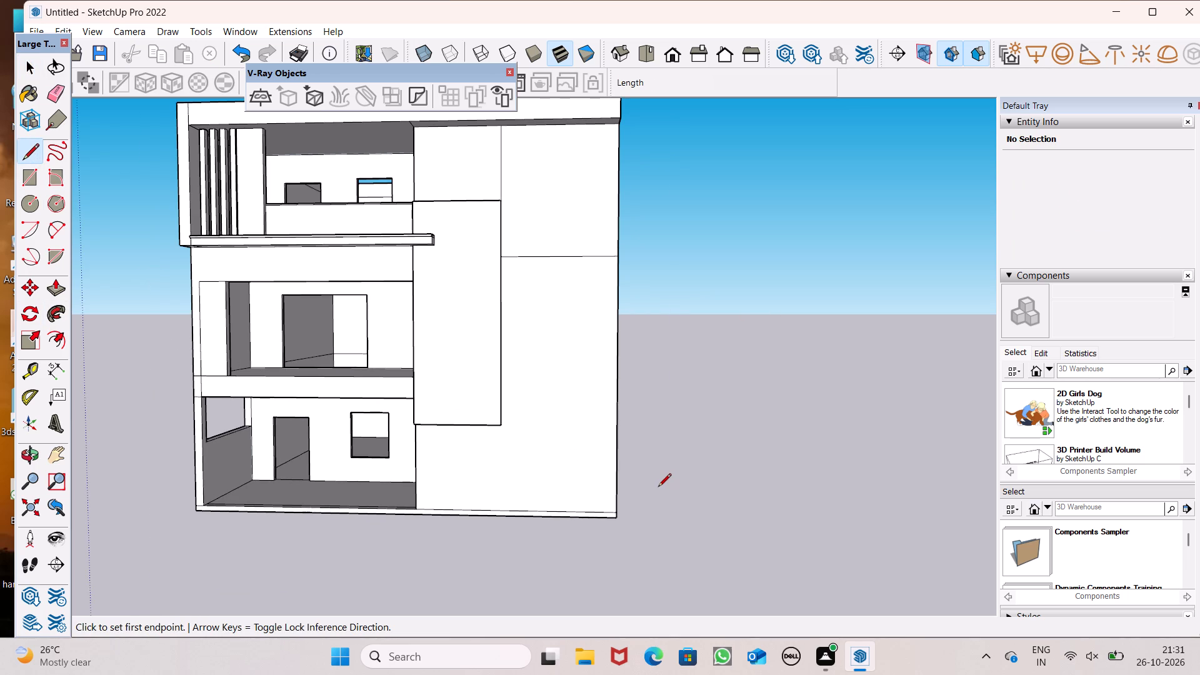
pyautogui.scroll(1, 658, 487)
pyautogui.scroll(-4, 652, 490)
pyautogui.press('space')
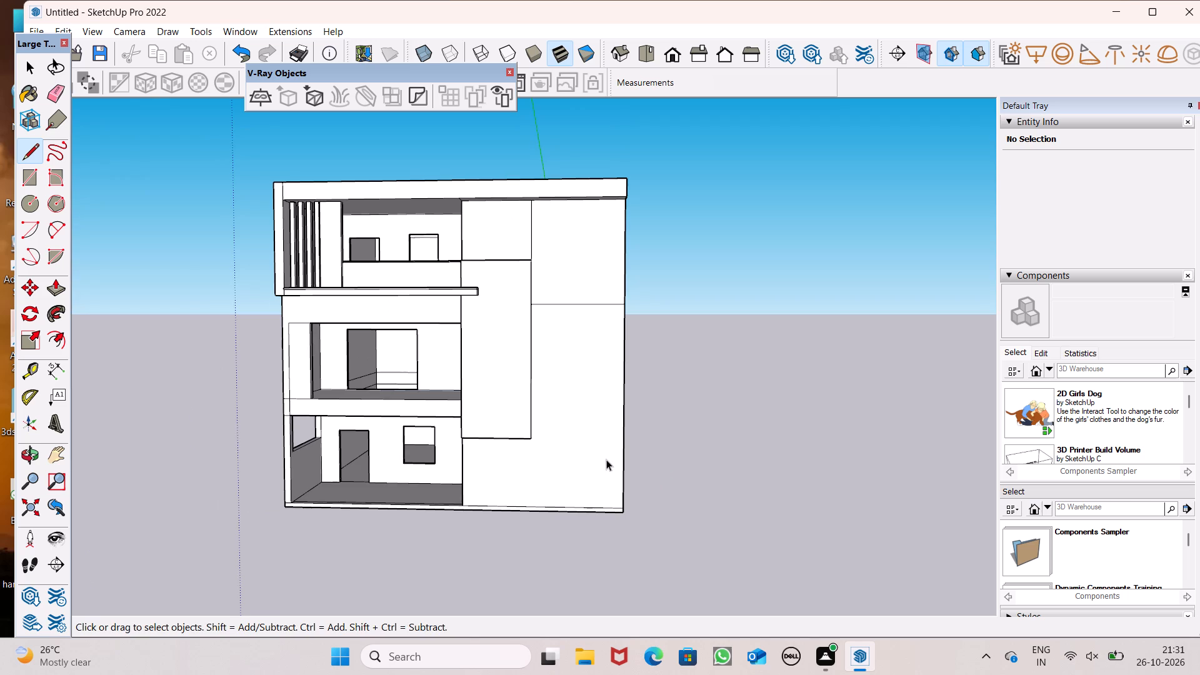
# Draw a line about 3' long from the roof opening's inner front corner to the roof band's front edge, and continue it 2' down the band's face.
pyautogui.moveTo(604, 458); pyautogui.dragTo(608, 666, button='middle')
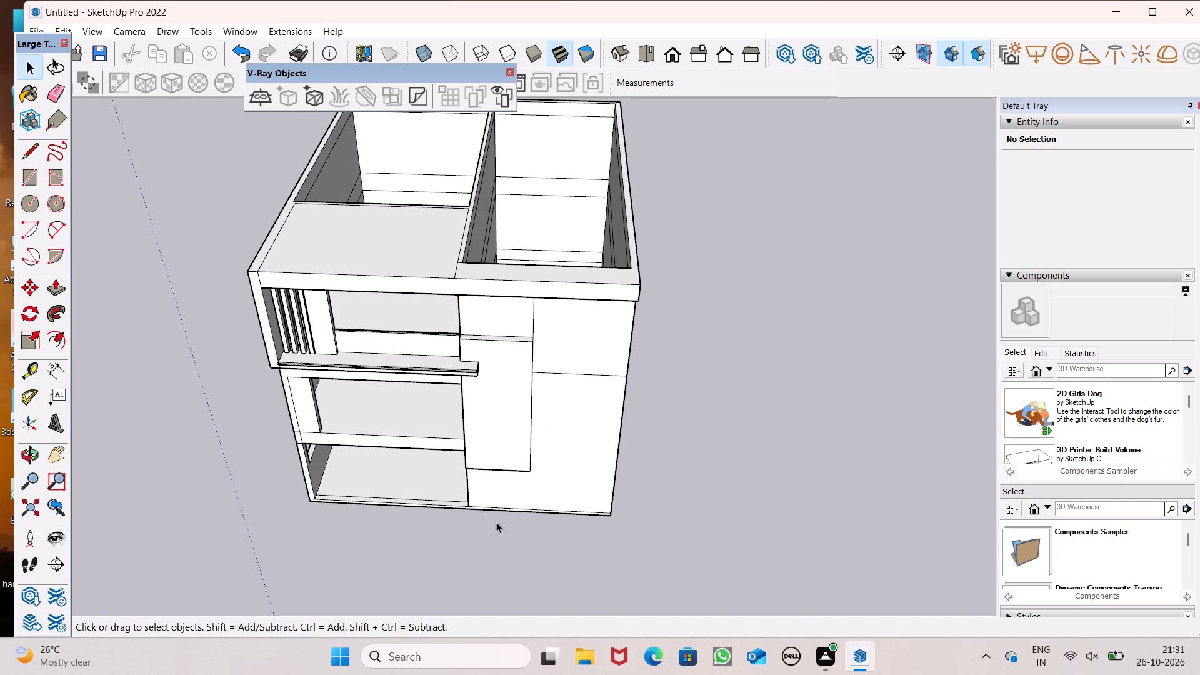
pyautogui.click(31, 147)
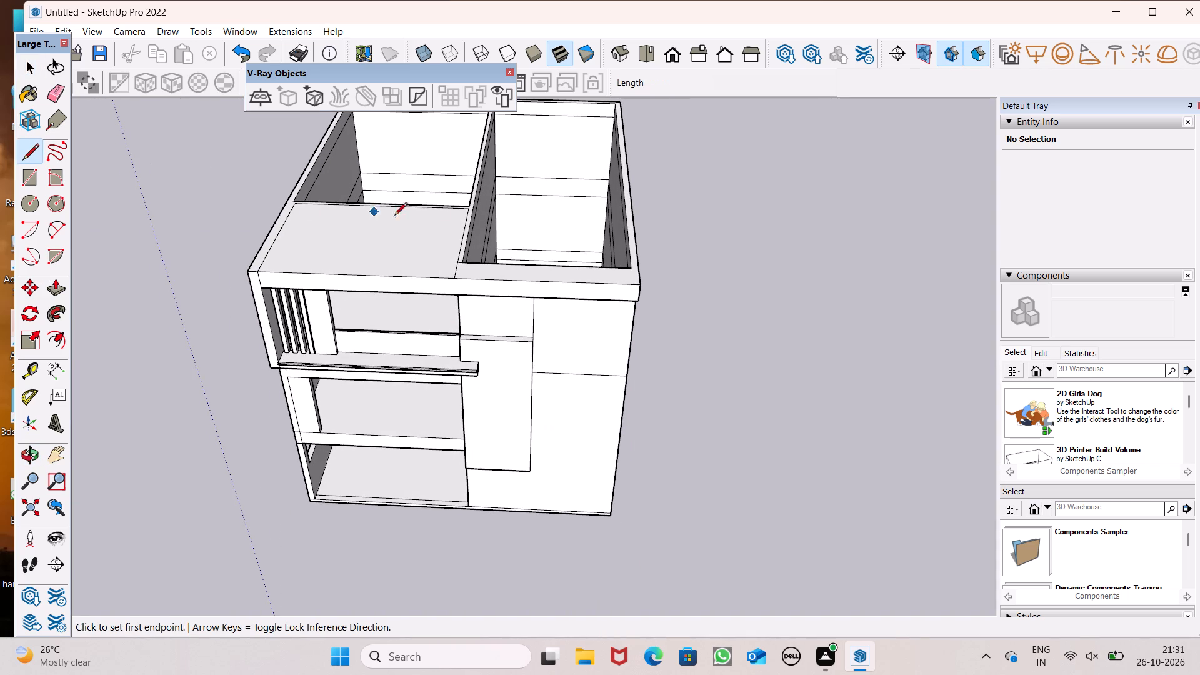
pyautogui.scroll(4, 509, 222)
pyautogui.scroll(-5, 622, 317)
pyautogui.scroll(6, 670, 336)
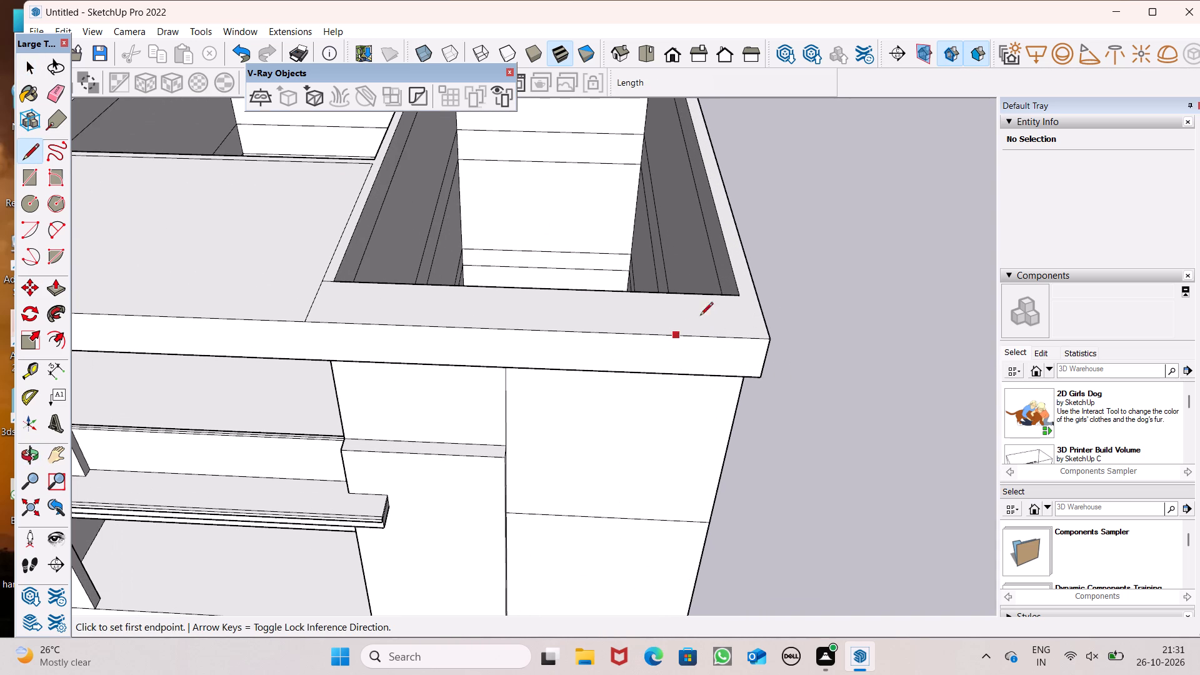
pyautogui.click(736, 297)
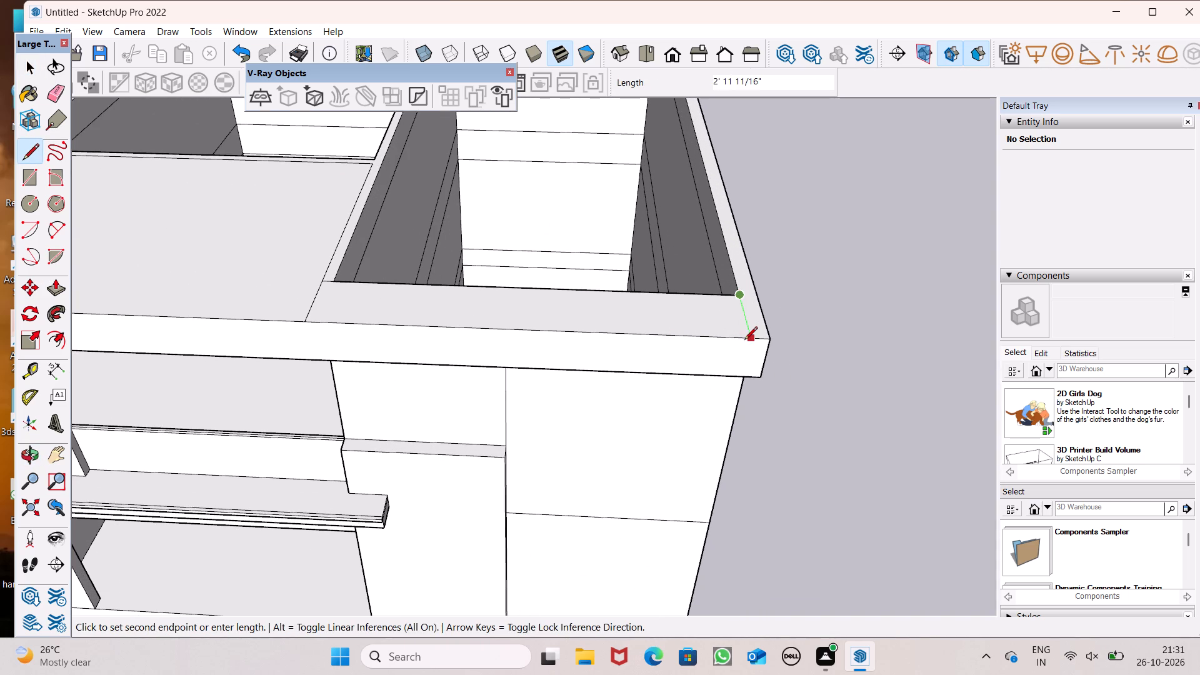
pyautogui.click(745, 339)
pyautogui.click(747, 341)
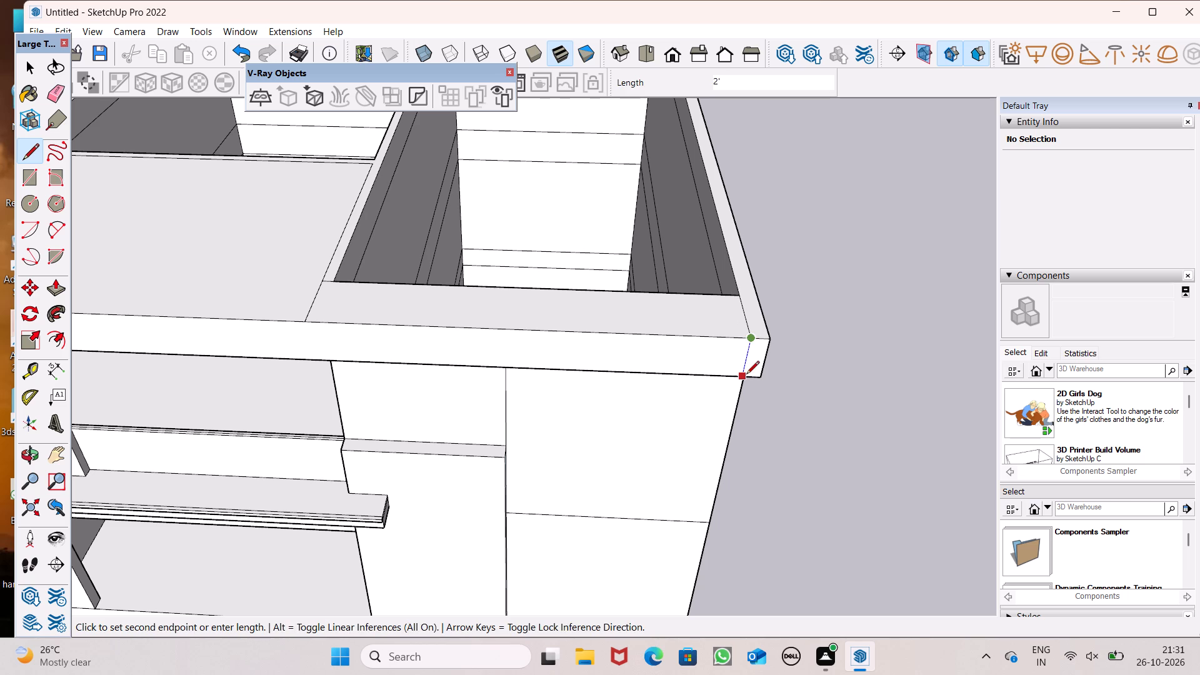
pyautogui.click(746, 376)
# Continue the line about 2' 3" across the underside of the roof band to the top of the blank front wall.
pyautogui.scroll(-2, 722, 350)
pyautogui.moveTo(729, 380); pyautogui.dragTo(682, 92, button='middle')
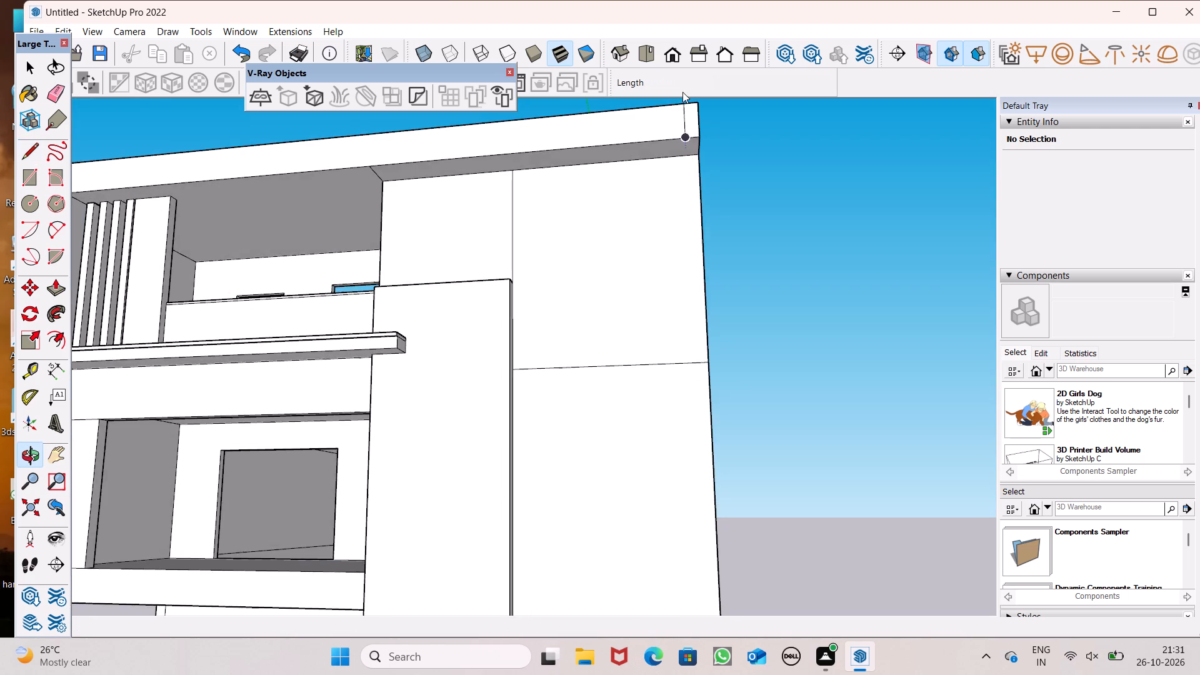
pyautogui.scroll(3, 678, 127)
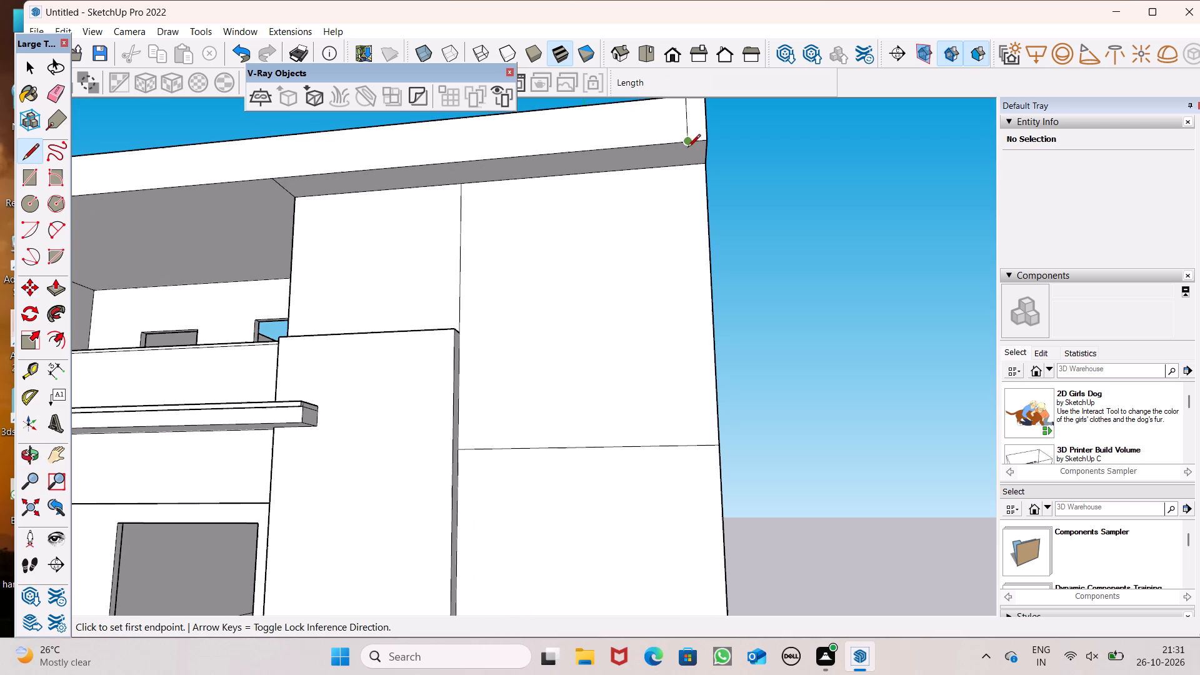
pyautogui.click(683, 146)
pyautogui.click(687, 166)
# Draw a vertical line about 35' 5" long down the blank wall near the building's corner, from the roof band's underside to the base.
pyautogui.click(687, 166)
pyautogui.scroll(-6, 685, 217)
pyautogui.scroll(-7, 702, 439)
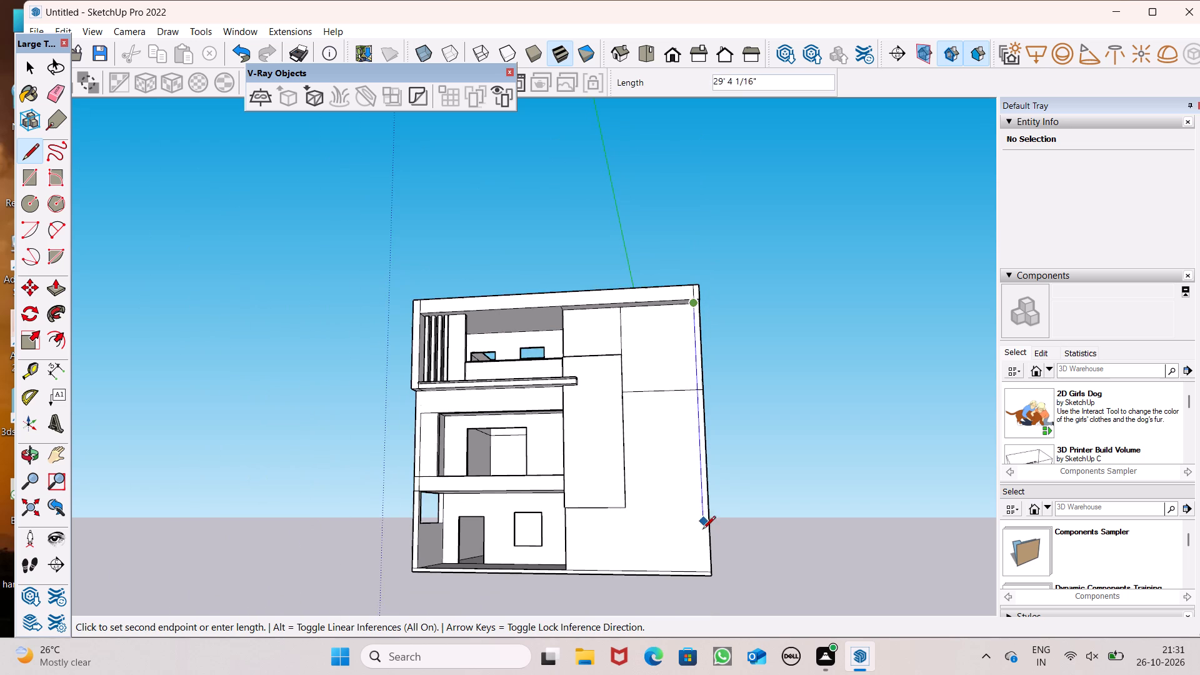
pyautogui.scroll(6, 692, 571)
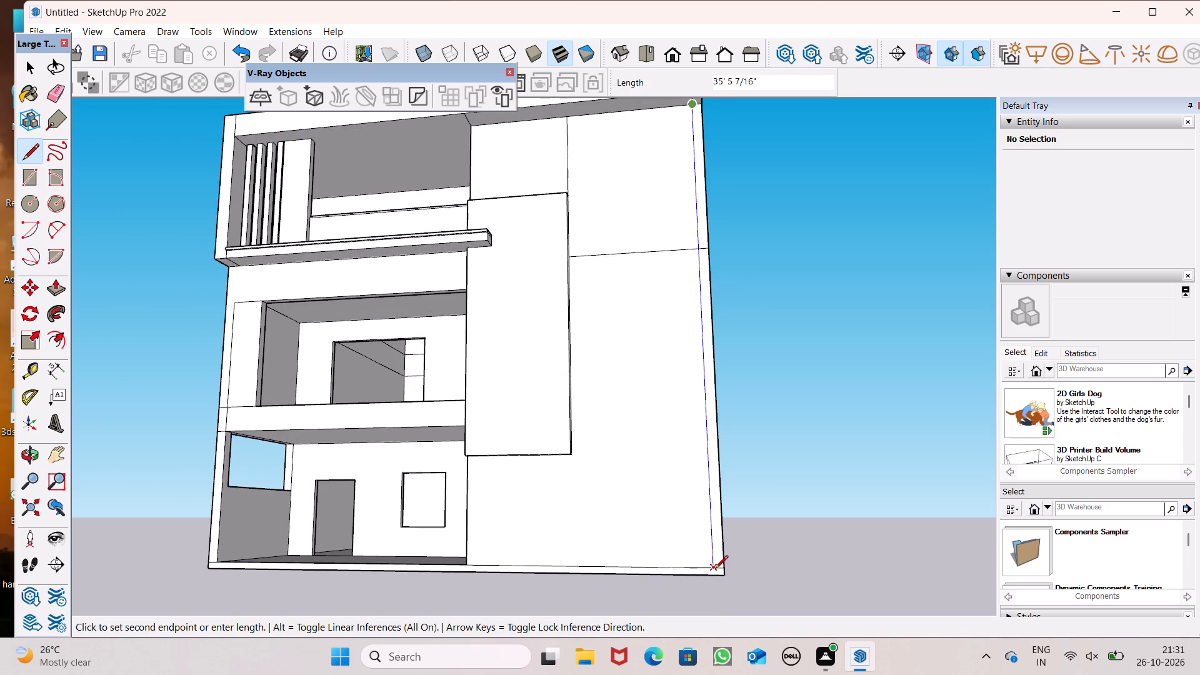
pyautogui.click(715, 569)
pyautogui.press('space')
# Erase the short construction lines on the roof band's front face and underside near the building's corner.
pyautogui.scroll(-5, 697, 219)
pyautogui.scroll(7, 668, 111)
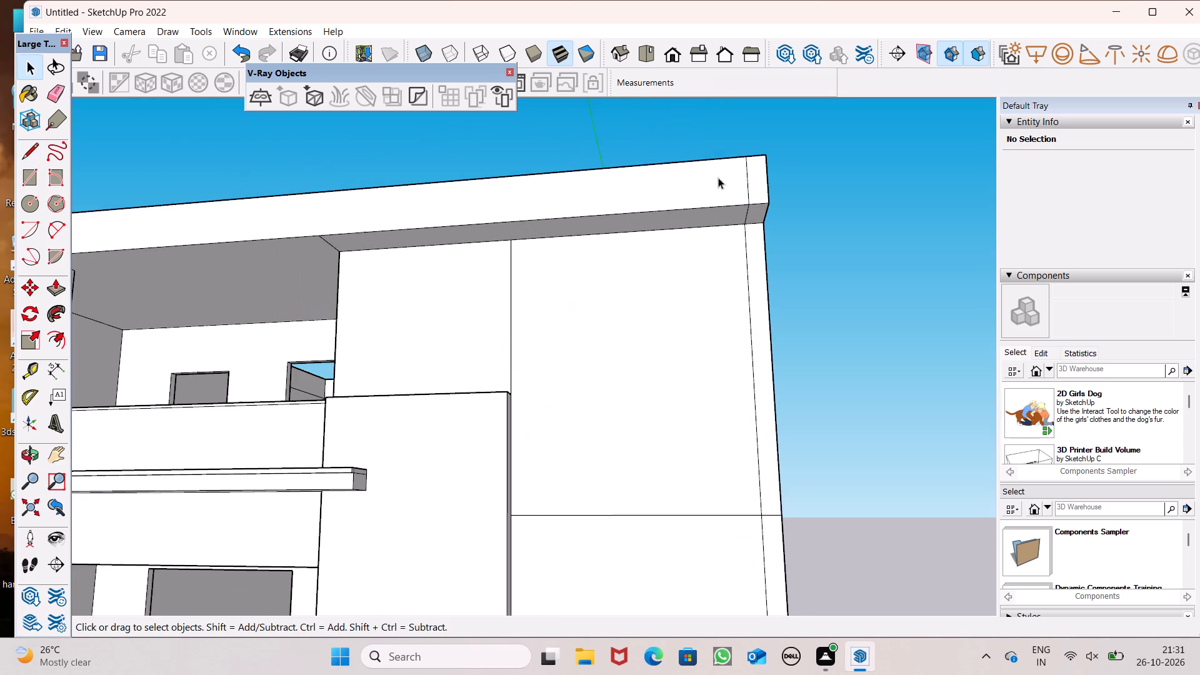
pyautogui.moveTo(727, 209); pyautogui.dragTo(702, 121, button='middle')
pyautogui.click(41, 94)
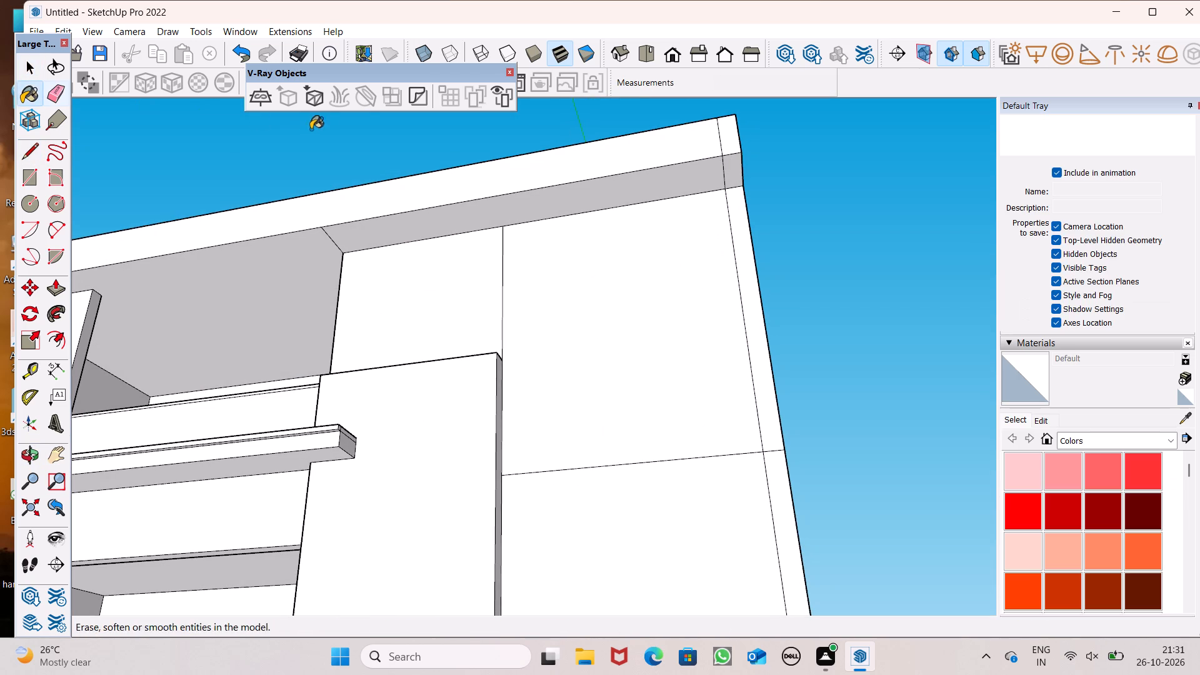
pyautogui.click(67, 93)
pyautogui.scroll(3, 685, 156)
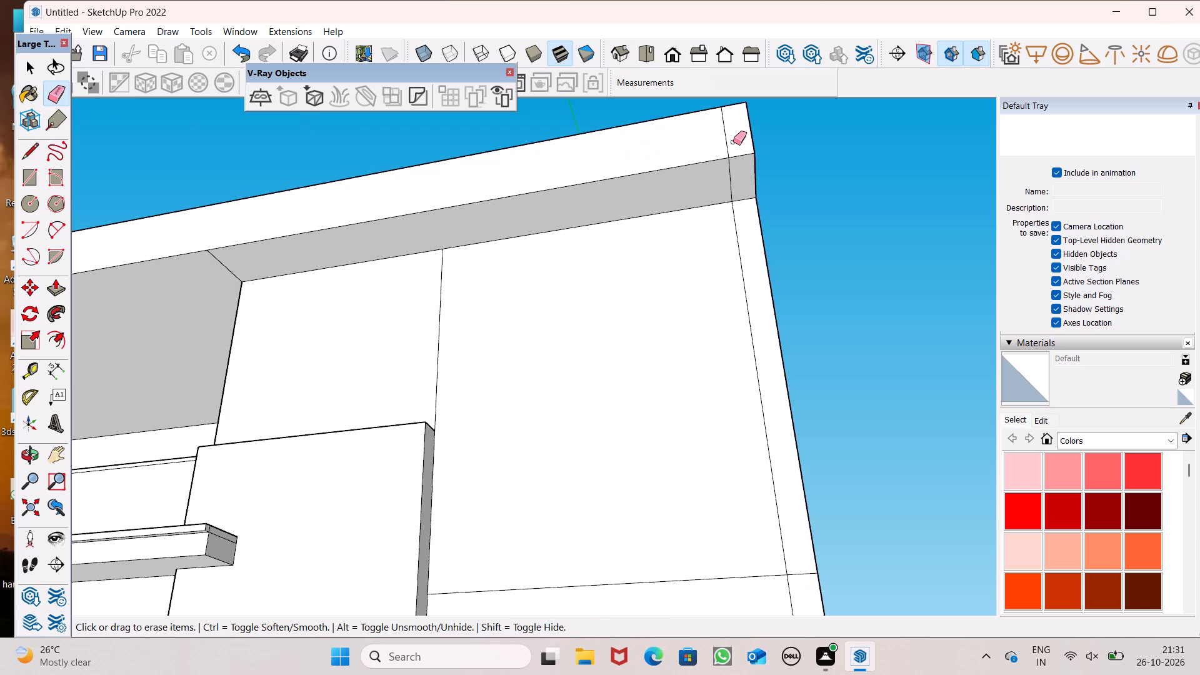
pyautogui.click(732, 142)
pyautogui.moveTo(732, 165); pyautogui.dragTo(726, 167)
pyautogui.click(726, 145)
pyautogui.scroll(-7, 671, 136)
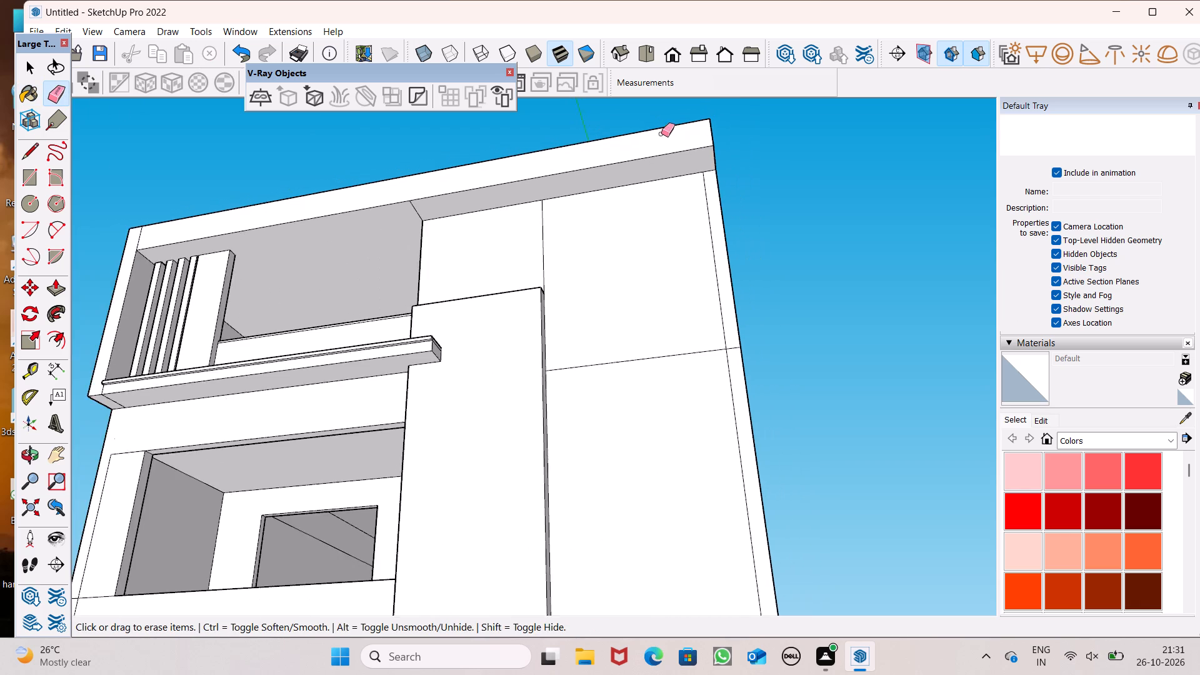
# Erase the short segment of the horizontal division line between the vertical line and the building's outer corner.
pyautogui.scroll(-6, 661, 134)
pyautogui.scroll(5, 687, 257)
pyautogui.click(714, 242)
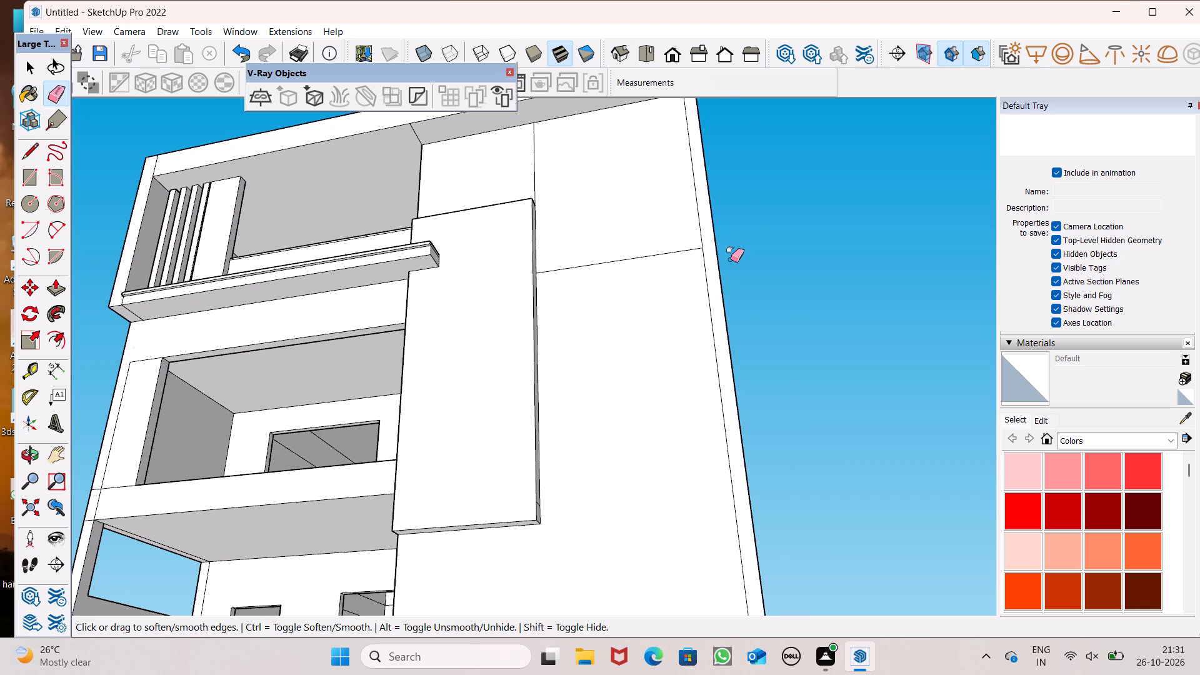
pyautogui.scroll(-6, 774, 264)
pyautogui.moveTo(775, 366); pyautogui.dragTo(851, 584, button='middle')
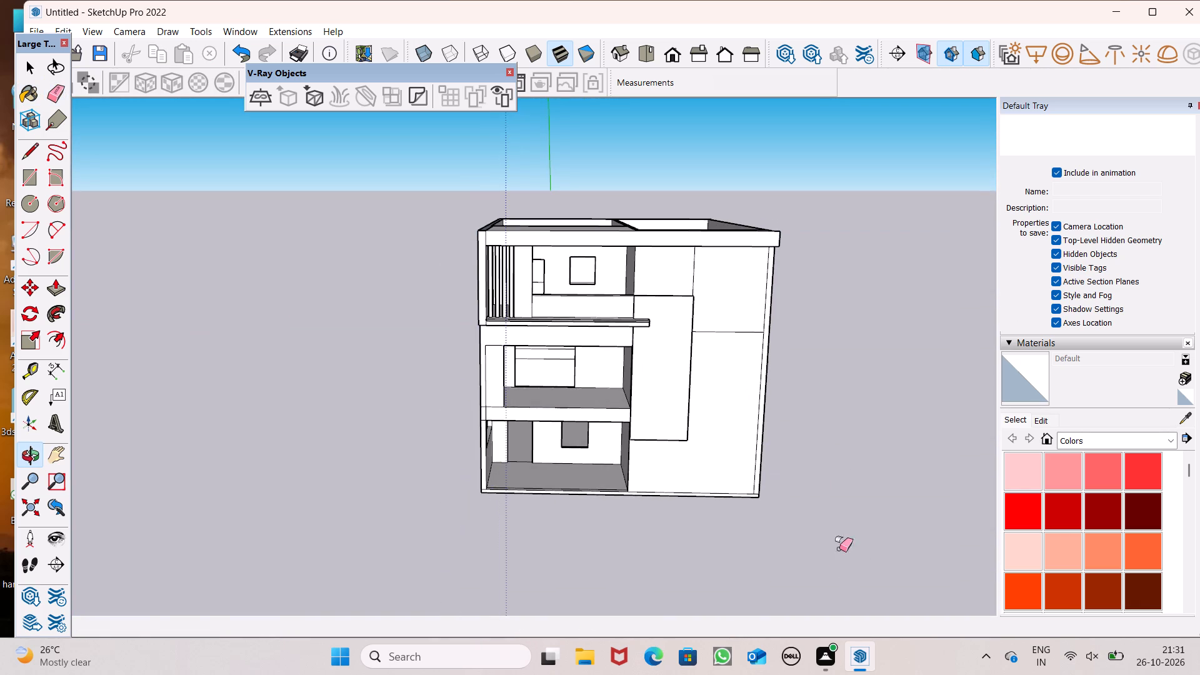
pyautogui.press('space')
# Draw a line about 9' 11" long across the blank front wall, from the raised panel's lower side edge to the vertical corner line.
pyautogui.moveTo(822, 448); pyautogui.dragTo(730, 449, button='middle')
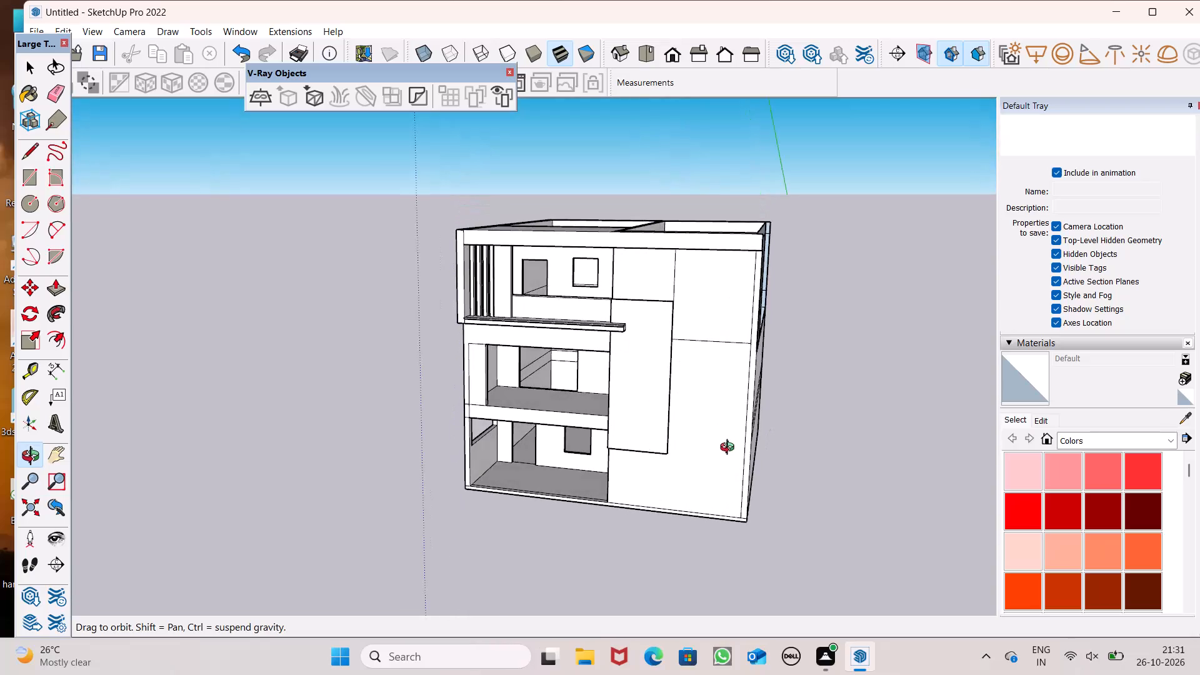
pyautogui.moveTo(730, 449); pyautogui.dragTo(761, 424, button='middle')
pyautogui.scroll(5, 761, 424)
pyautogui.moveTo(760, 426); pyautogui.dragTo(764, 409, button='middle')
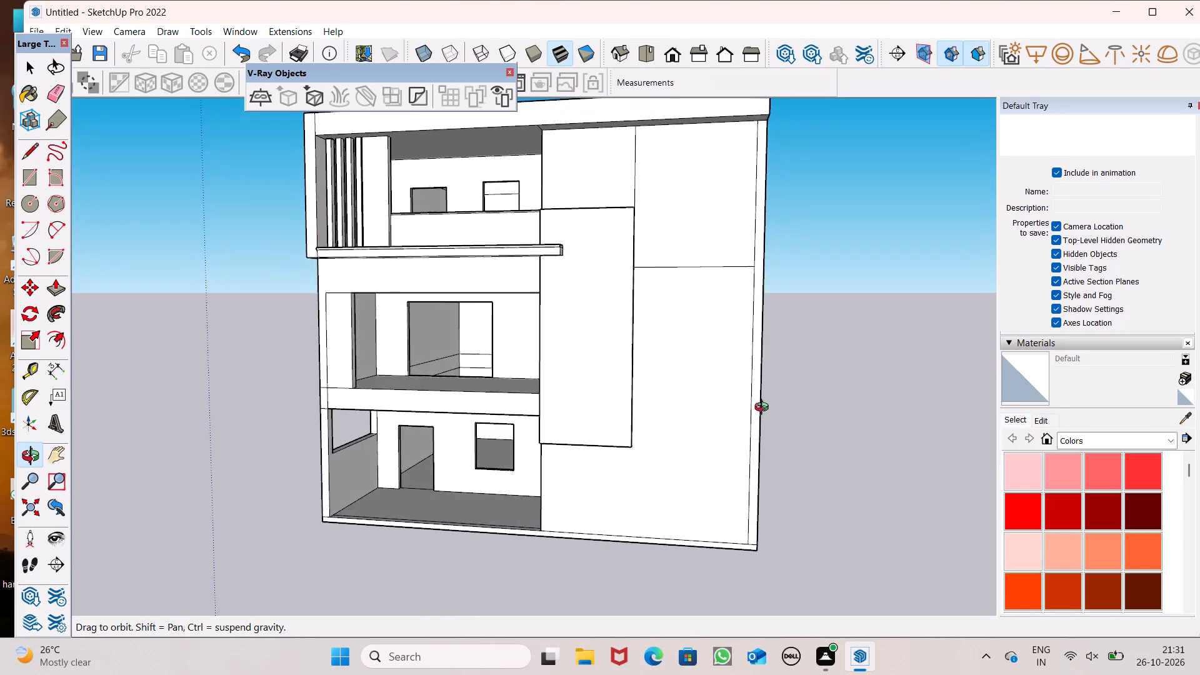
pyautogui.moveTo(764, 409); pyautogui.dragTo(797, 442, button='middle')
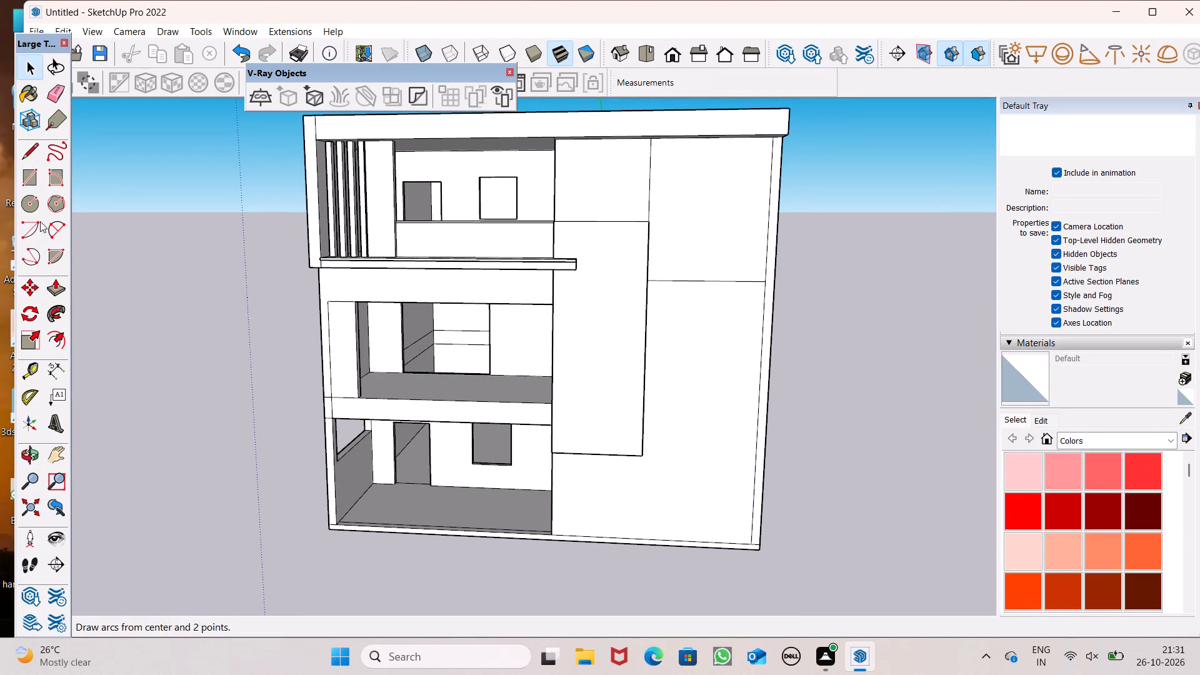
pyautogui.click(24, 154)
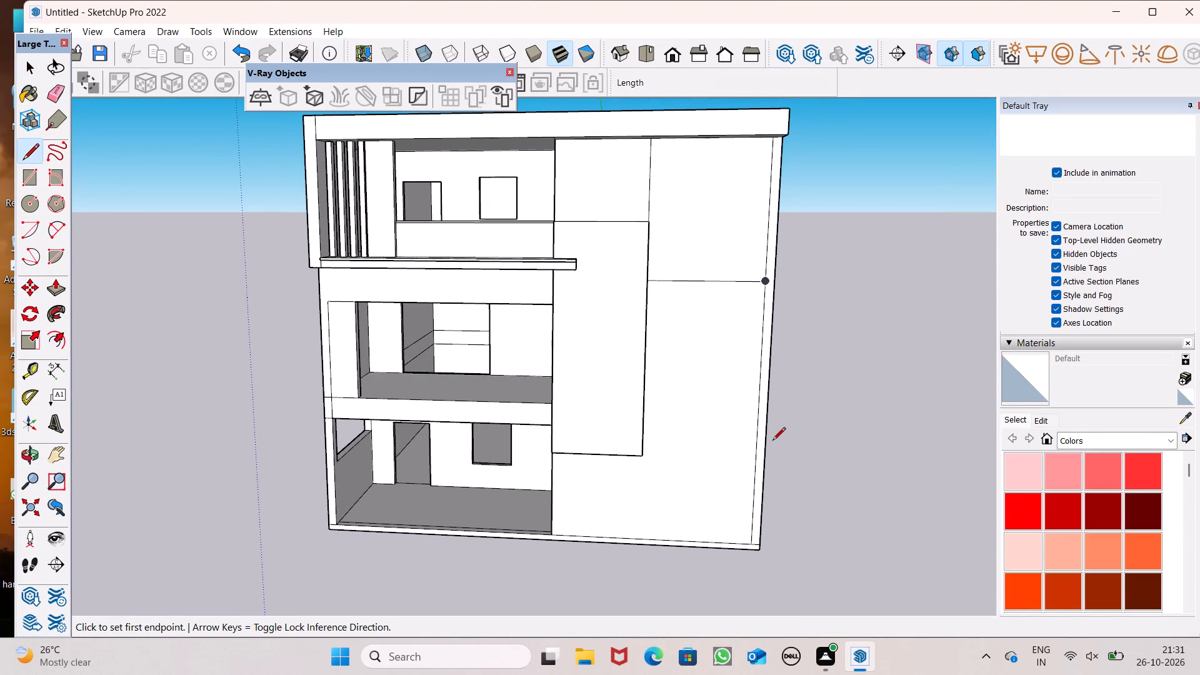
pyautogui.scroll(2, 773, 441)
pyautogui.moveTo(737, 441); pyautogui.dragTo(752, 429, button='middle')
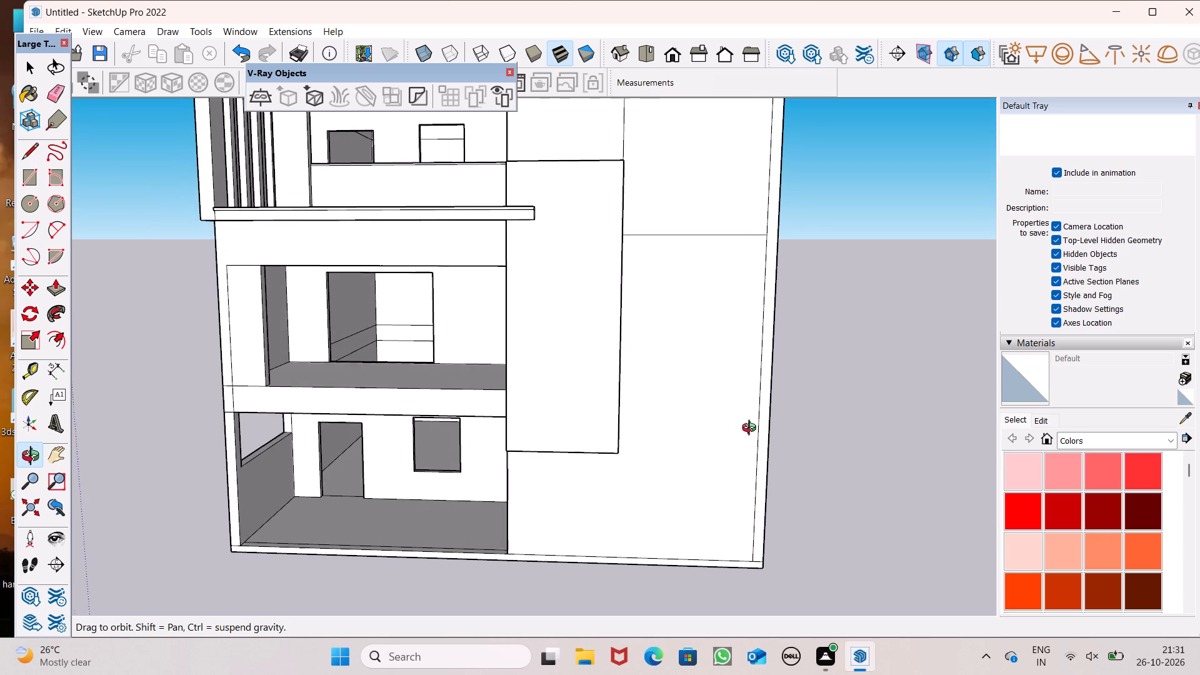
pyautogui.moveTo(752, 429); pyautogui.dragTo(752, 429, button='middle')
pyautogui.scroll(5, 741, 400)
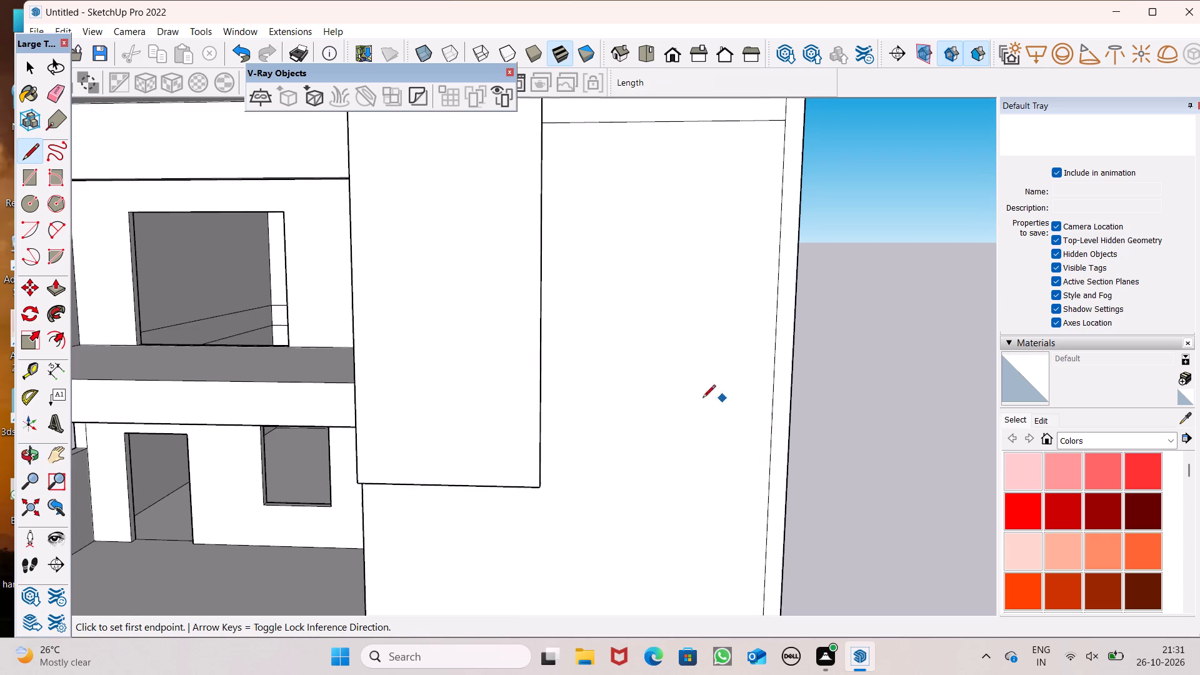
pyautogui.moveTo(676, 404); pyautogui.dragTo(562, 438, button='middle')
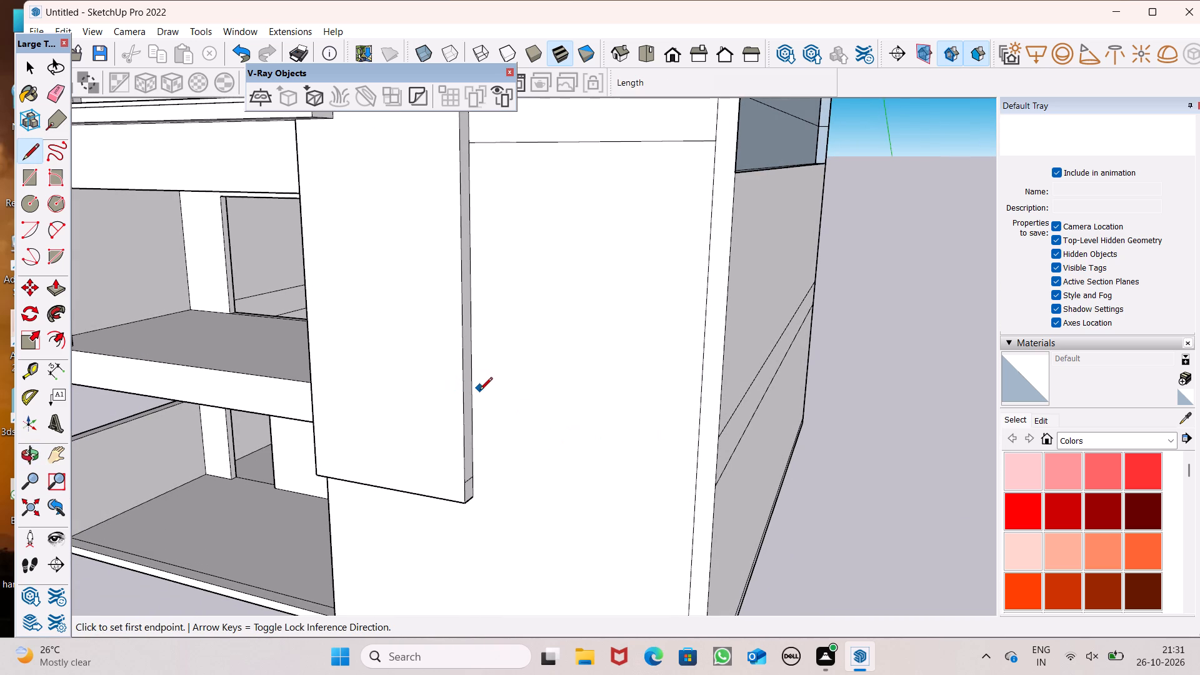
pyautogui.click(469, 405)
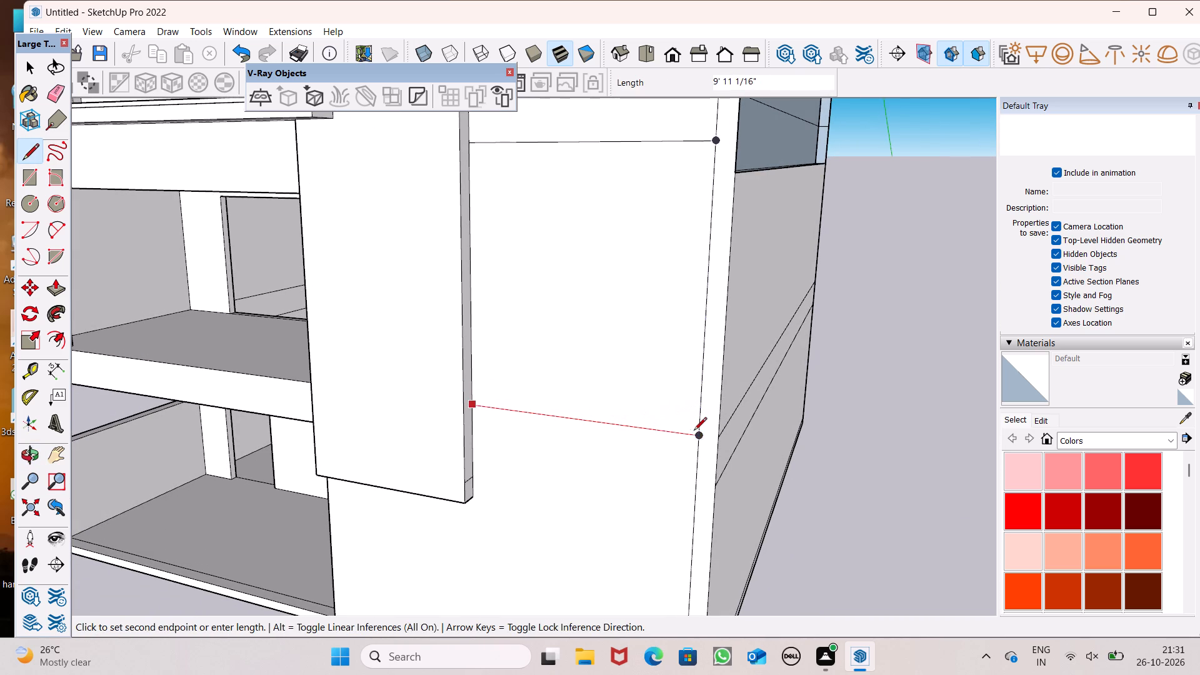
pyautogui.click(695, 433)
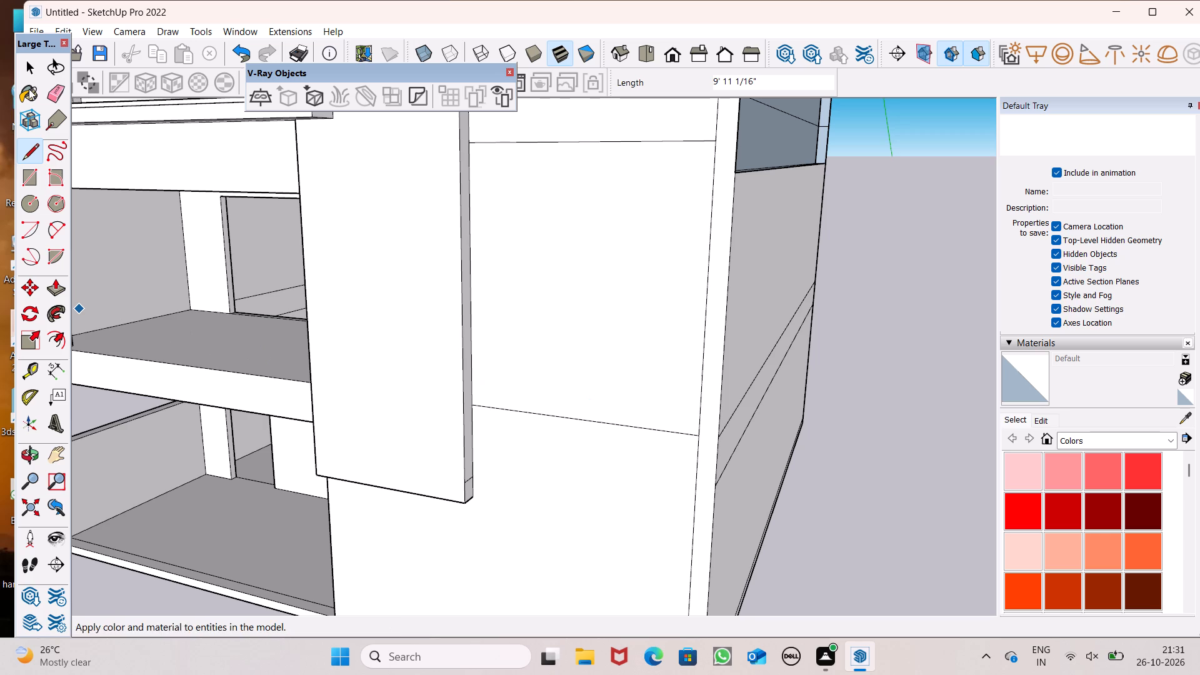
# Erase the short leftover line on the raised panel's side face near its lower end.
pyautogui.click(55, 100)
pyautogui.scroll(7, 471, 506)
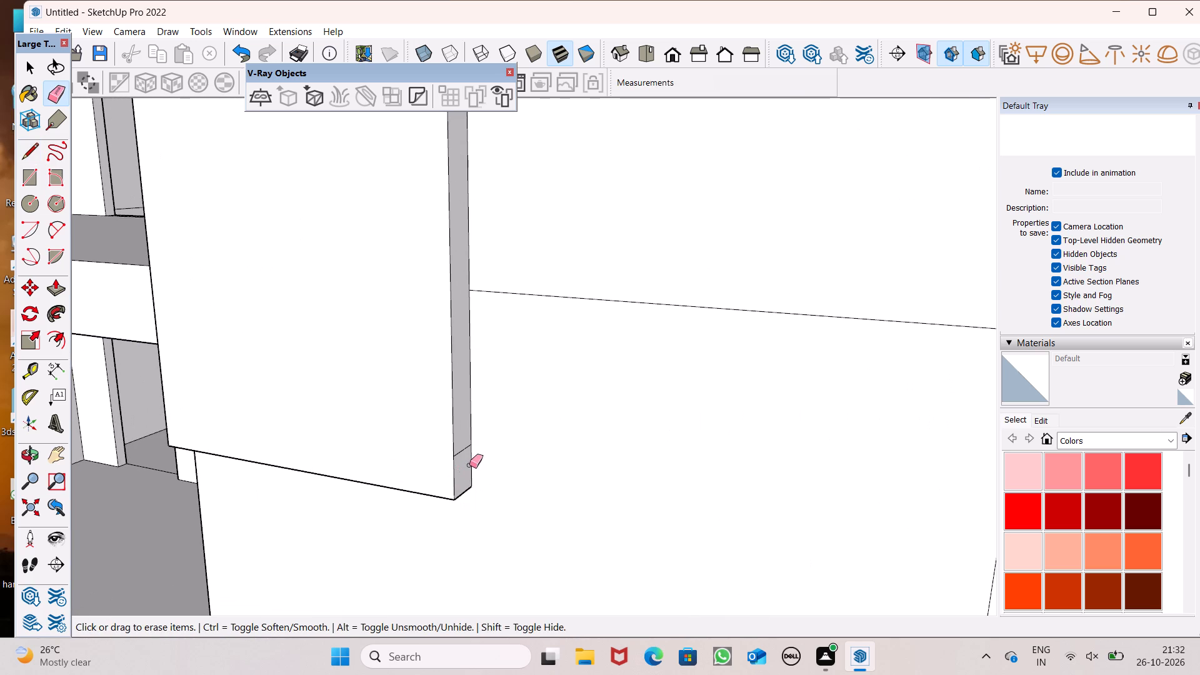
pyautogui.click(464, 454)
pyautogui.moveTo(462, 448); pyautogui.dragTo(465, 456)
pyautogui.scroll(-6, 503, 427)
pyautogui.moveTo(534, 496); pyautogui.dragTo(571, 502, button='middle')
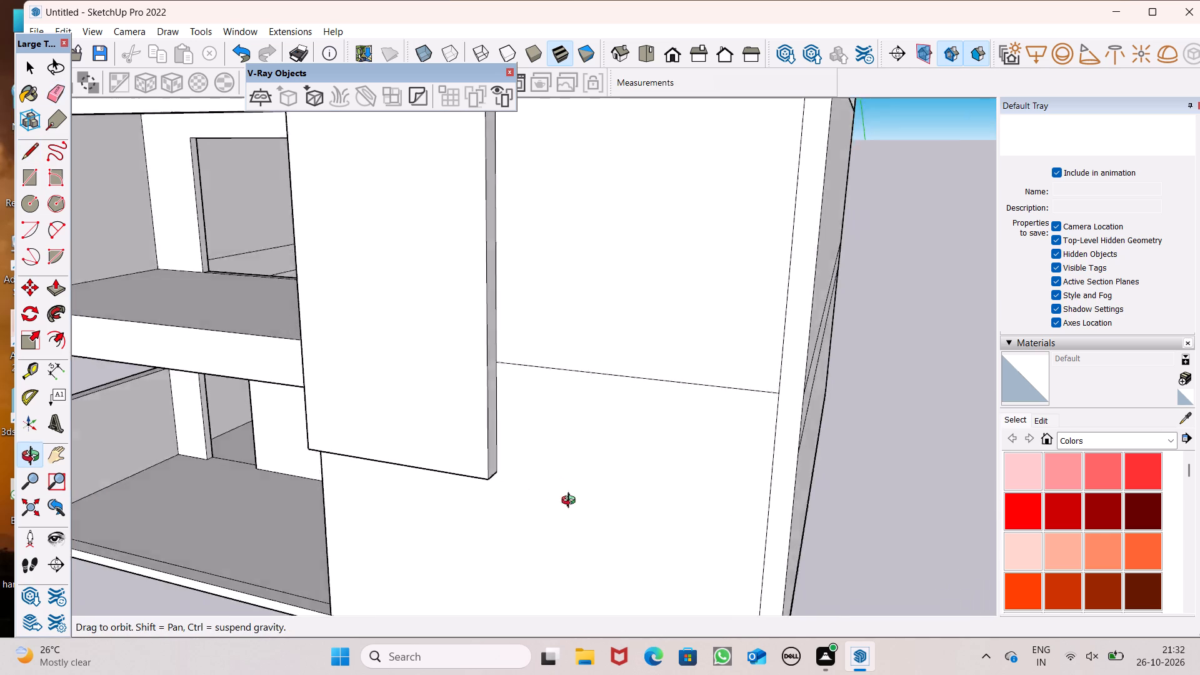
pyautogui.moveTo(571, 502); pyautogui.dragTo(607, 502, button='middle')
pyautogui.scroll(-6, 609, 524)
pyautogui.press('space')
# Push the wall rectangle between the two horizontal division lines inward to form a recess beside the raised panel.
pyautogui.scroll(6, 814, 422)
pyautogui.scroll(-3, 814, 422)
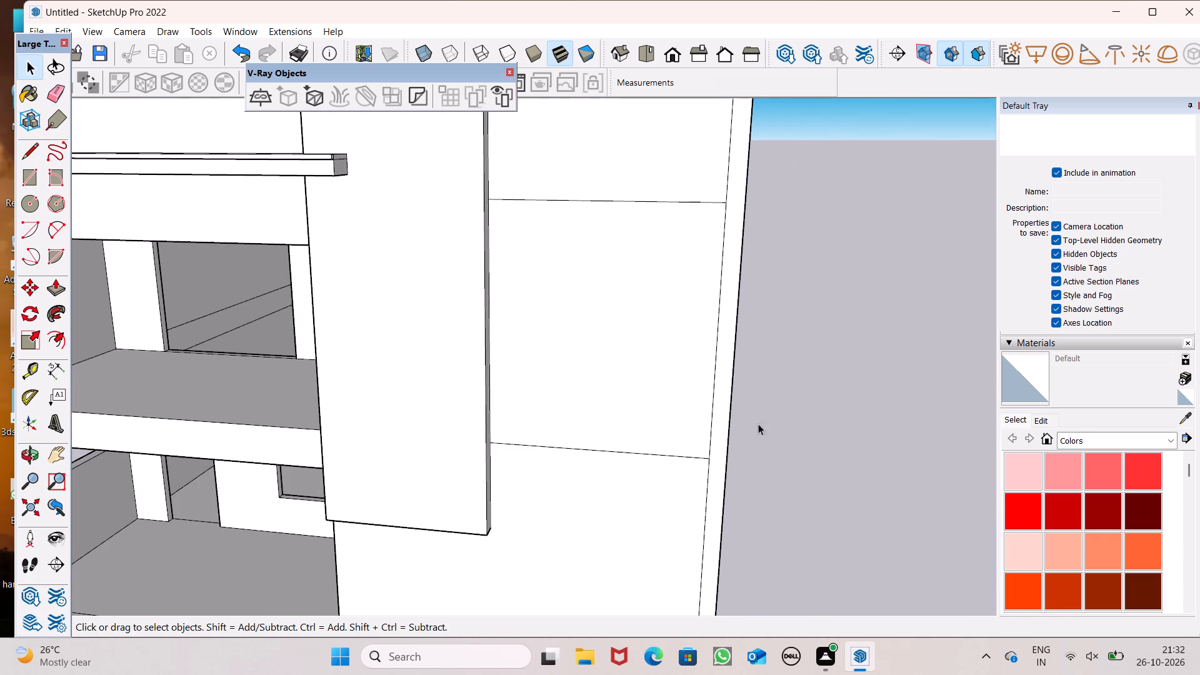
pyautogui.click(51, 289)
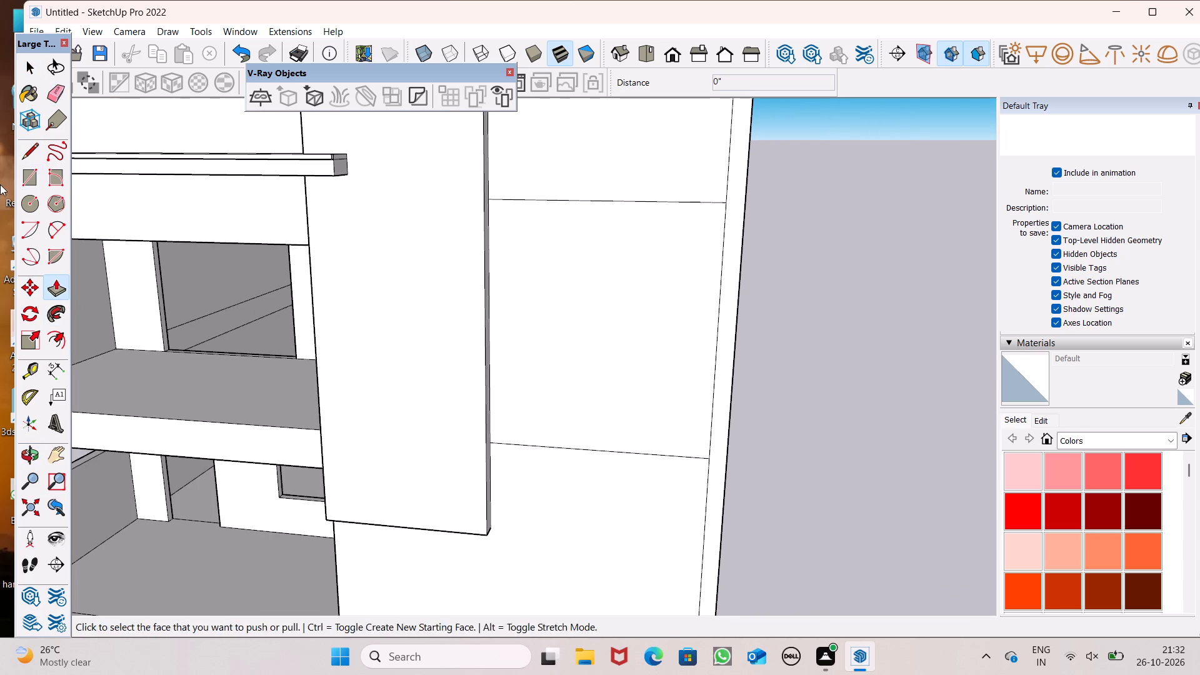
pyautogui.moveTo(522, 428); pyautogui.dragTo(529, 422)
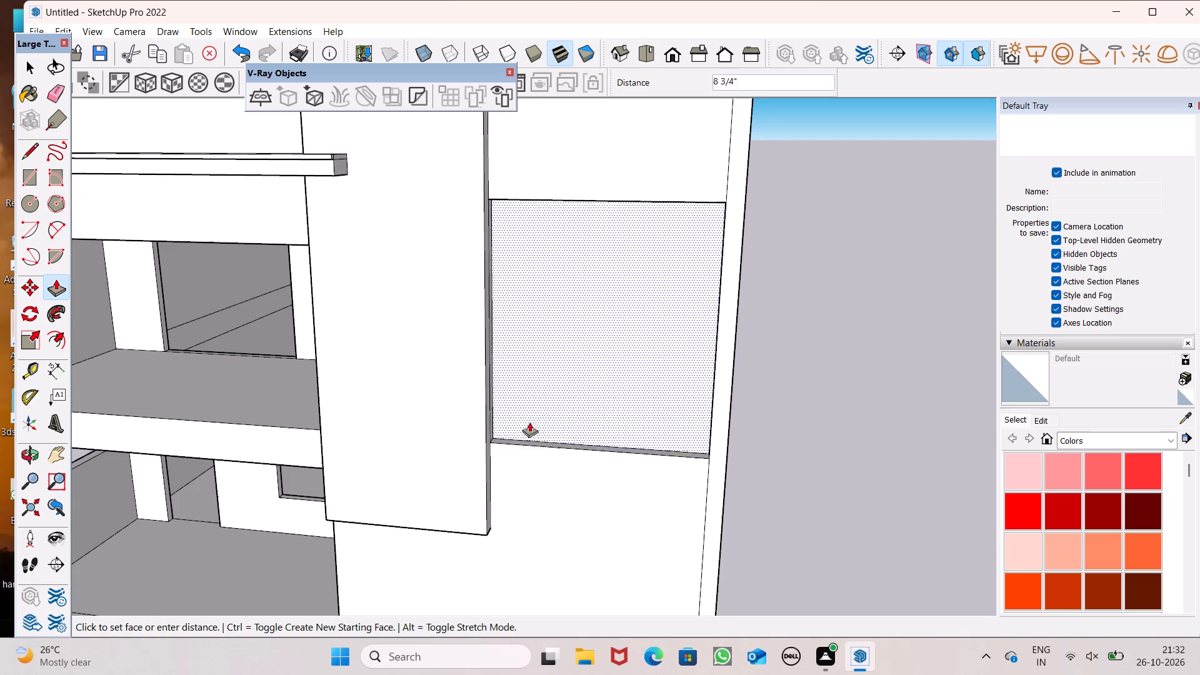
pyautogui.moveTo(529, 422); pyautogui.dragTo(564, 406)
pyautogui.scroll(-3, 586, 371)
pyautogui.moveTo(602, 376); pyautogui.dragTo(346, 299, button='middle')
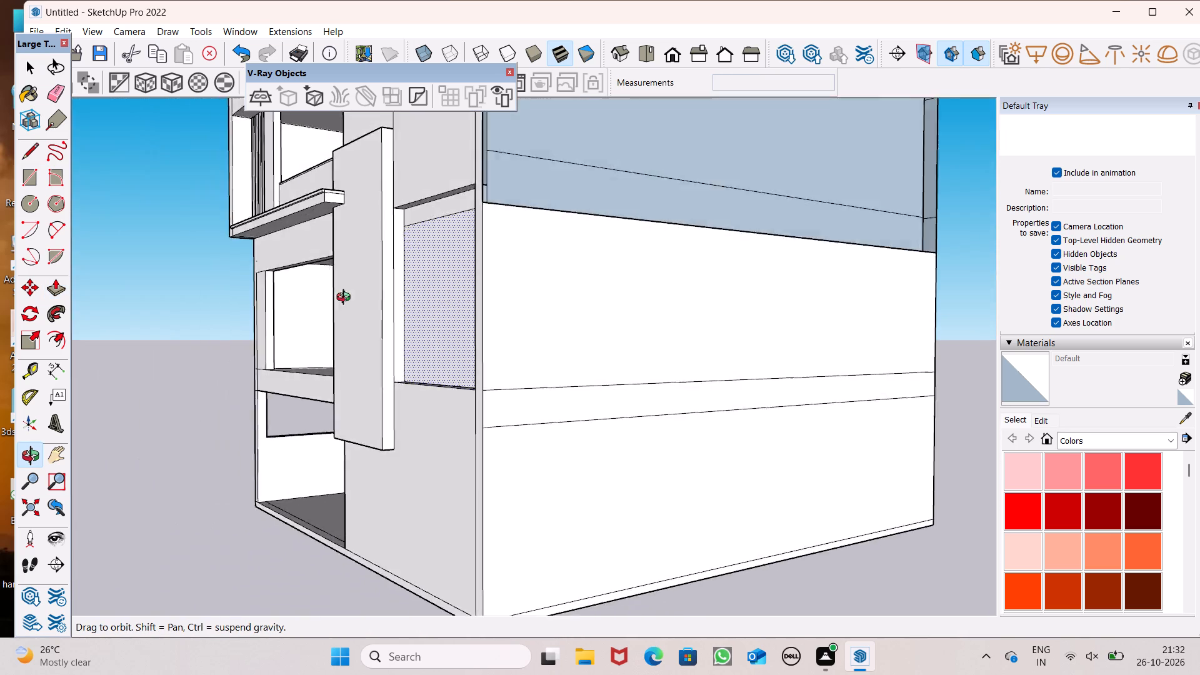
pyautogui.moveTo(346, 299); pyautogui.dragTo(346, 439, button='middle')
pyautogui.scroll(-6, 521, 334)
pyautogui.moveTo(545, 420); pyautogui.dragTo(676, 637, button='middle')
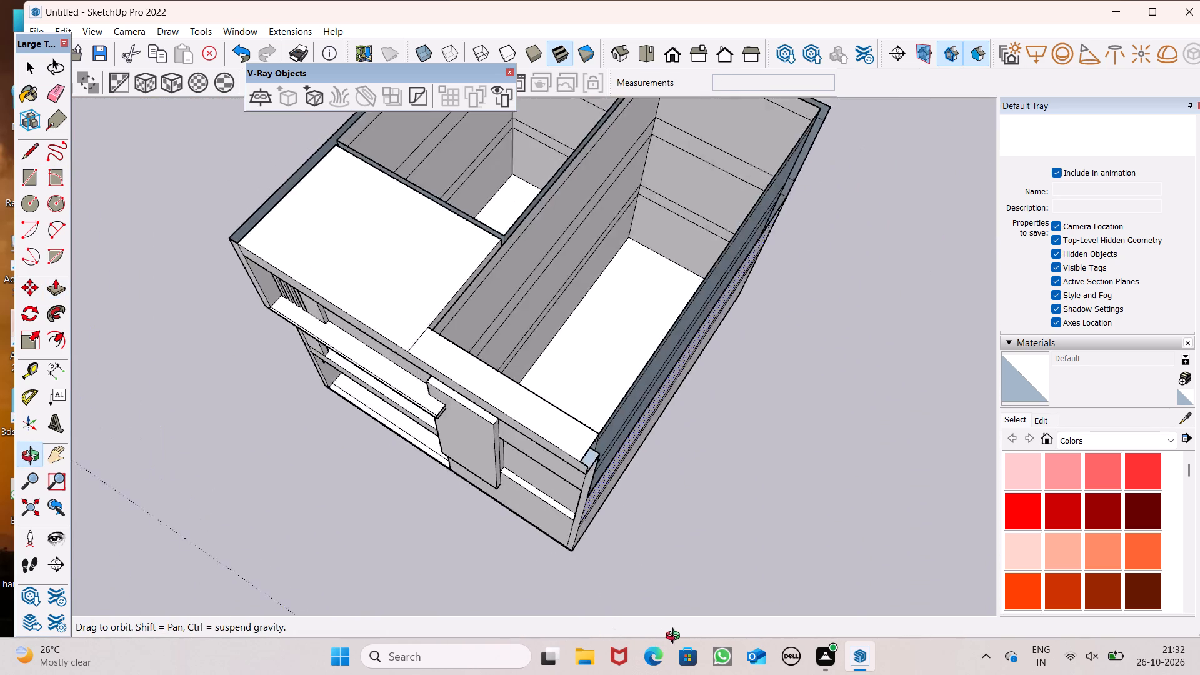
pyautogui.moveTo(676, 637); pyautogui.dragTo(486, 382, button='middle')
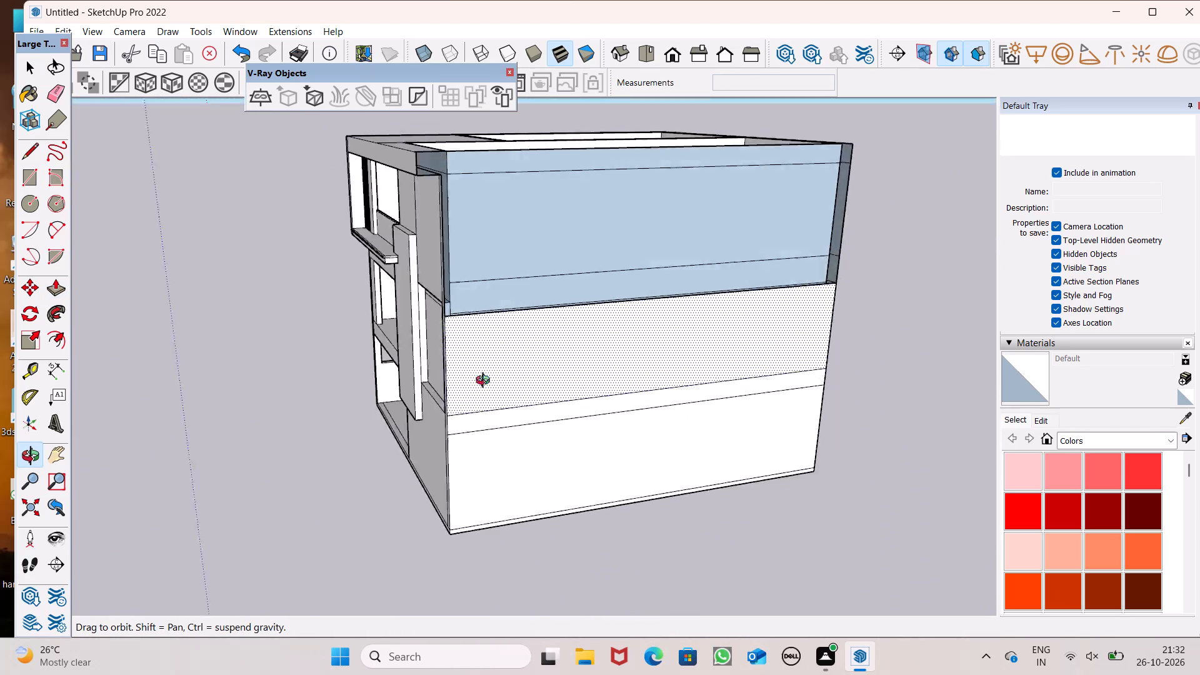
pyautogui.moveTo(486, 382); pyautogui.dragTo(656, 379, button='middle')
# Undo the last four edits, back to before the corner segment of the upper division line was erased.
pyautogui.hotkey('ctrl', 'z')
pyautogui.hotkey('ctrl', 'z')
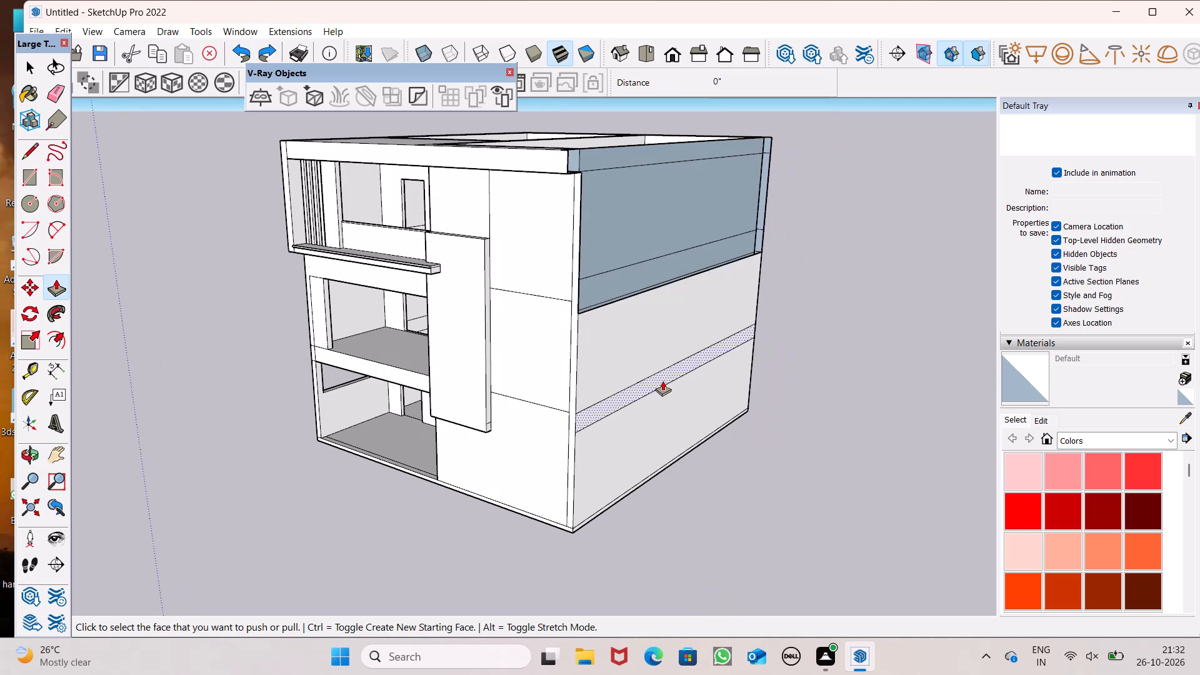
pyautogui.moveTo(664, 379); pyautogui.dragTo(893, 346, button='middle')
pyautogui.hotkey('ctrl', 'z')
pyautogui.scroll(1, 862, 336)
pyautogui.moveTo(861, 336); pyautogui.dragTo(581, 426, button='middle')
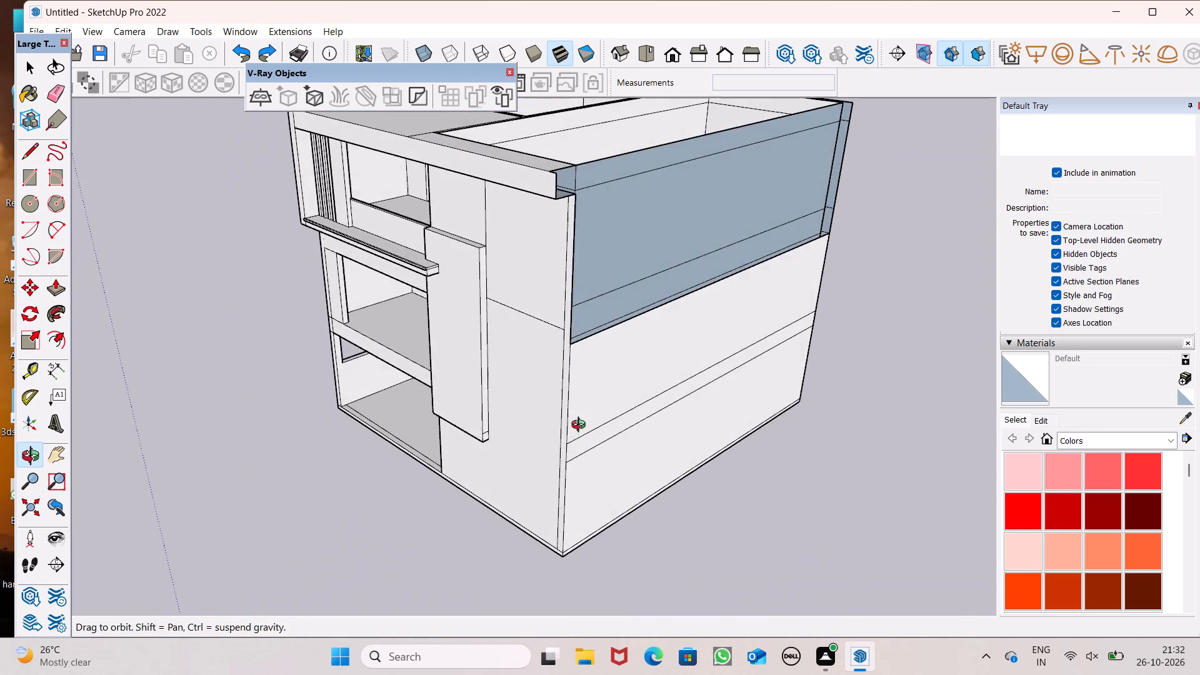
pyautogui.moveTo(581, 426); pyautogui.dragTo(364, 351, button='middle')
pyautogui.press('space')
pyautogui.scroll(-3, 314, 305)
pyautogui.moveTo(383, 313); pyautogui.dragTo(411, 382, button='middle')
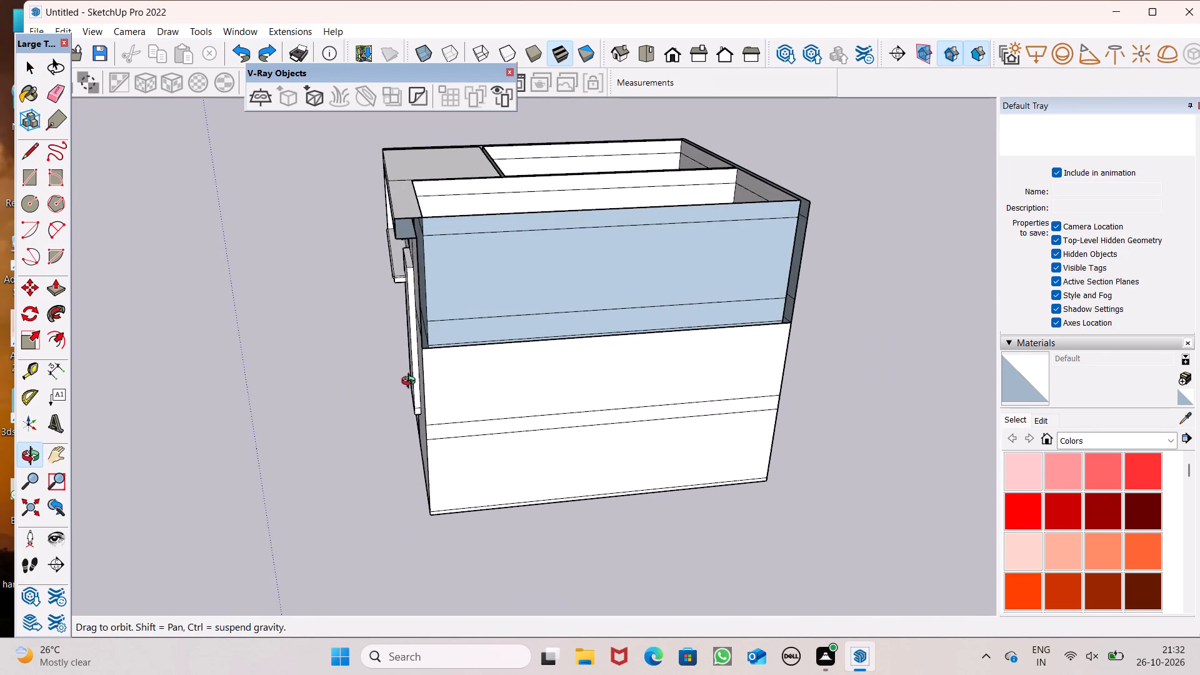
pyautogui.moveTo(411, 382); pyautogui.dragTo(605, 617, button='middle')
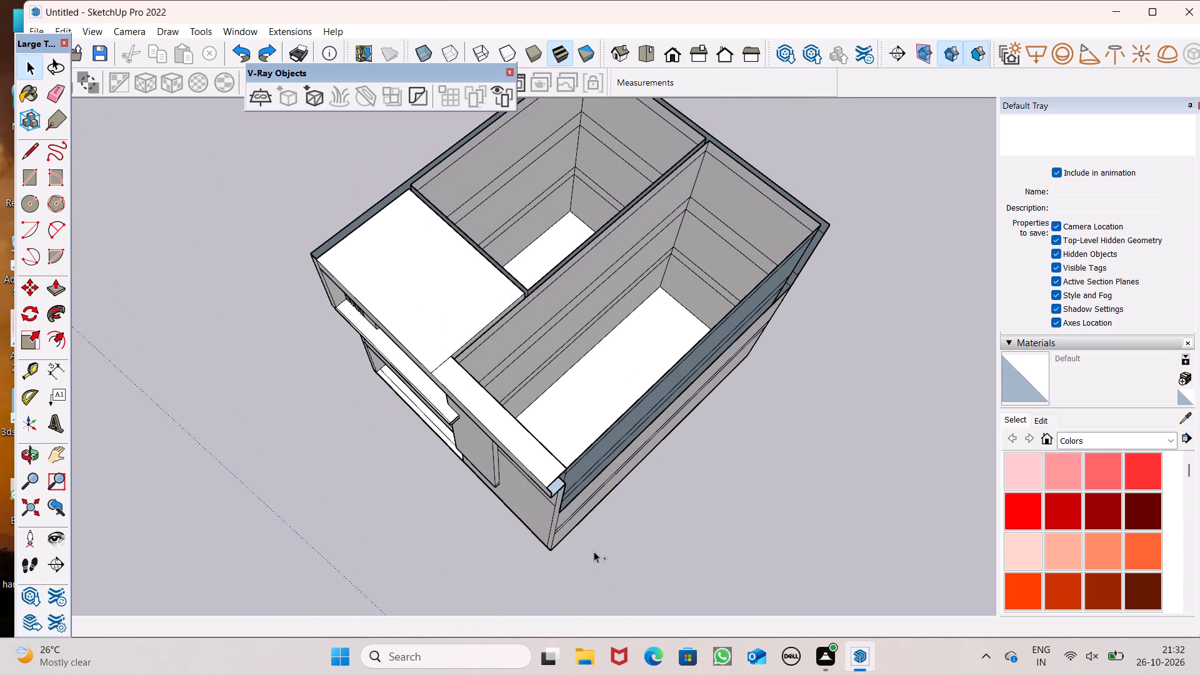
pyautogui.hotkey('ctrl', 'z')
# Examine the building's side wall, front wall and roof band from several angles.
pyautogui.moveTo(634, 531); pyautogui.dragTo(559, 259, button='middle')
pyautogui.scroll(1, 559, 259)
pyautogui.scroll(-2, 562, 297)
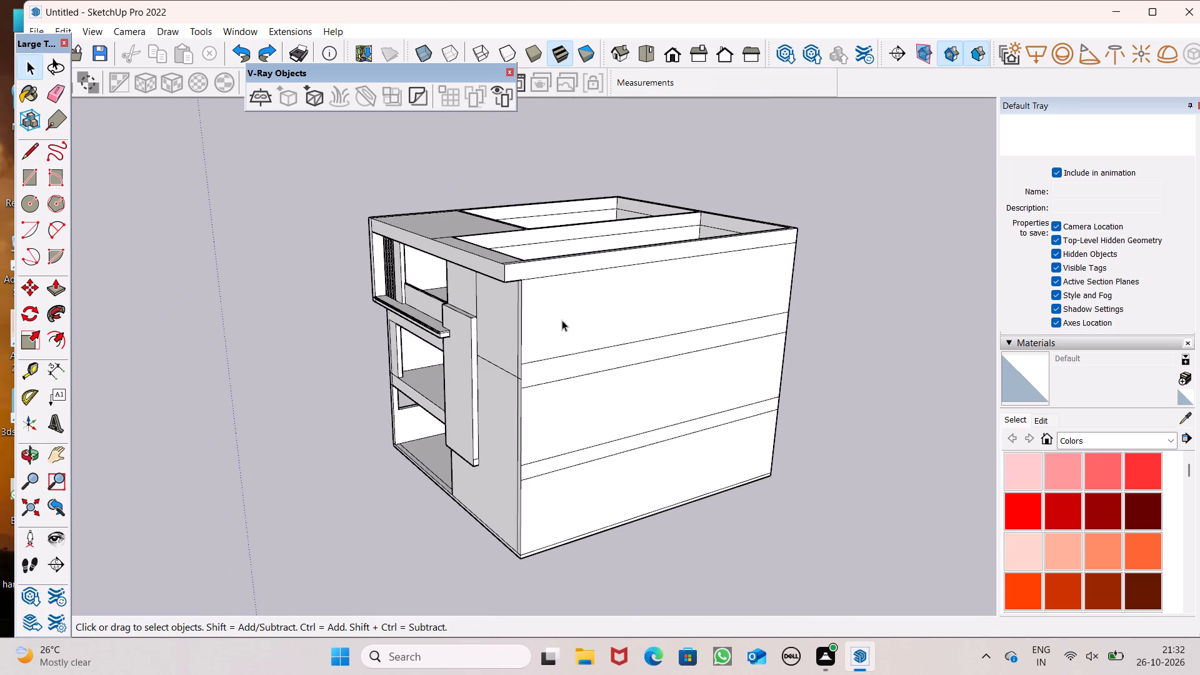
pyautogui.moveTo(561, 322); pyautogui.dragTo(785, 224, button='middle')
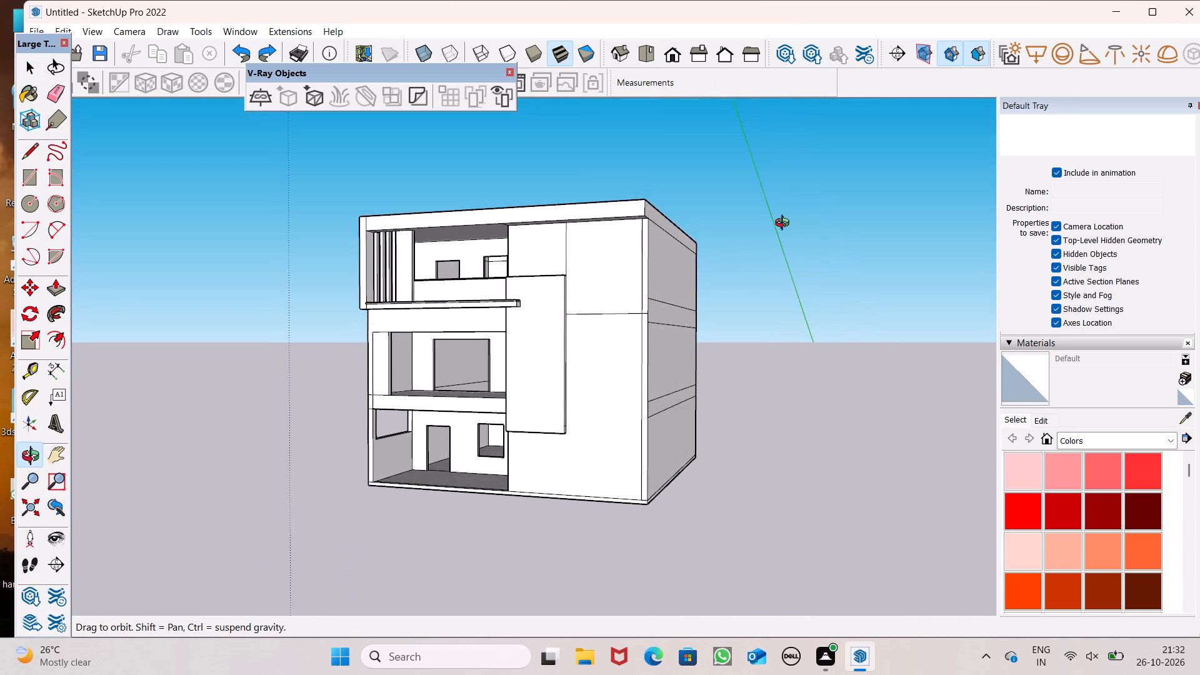
pyautogui.moveTo(785, 224); pyautogui.dragTo(792, 211, button='middle')
pyautogui.scroll(2, 792, 211)
pyautogui.scroll(-1, 658, 267)
pyautogui.moveTo(628, 289); pyautogui.dragTo(685, 212, button='middle')
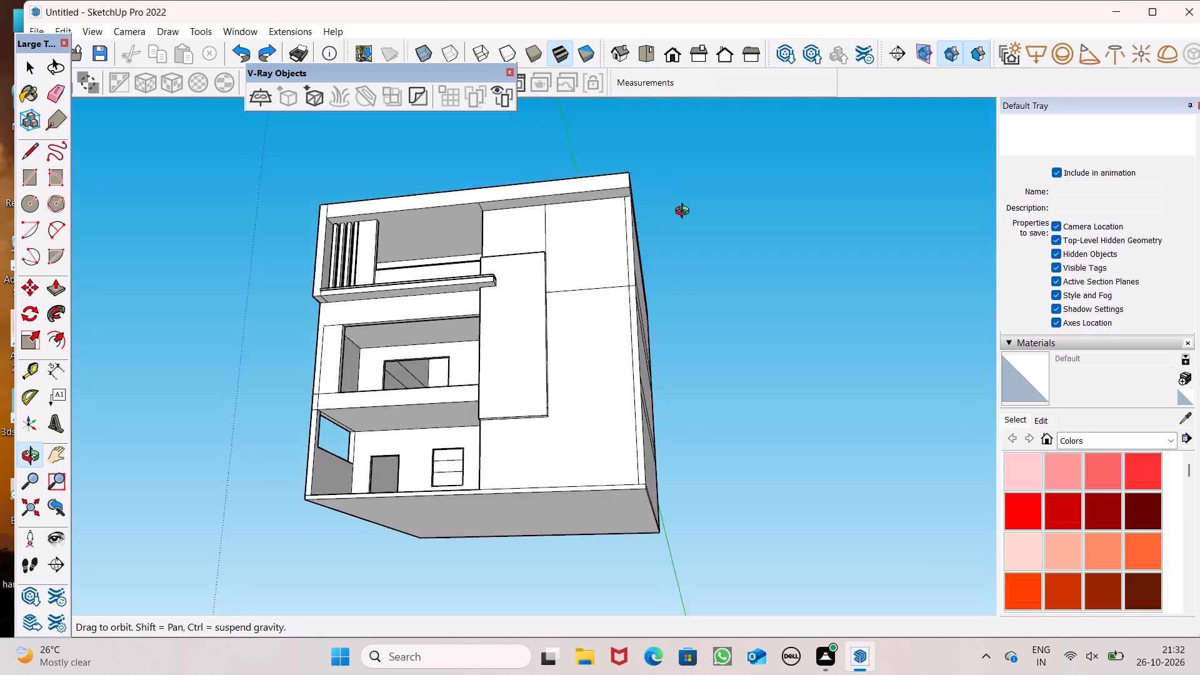
pyautogui.moveTo(685, 212); pyautogui.dragTo(694, 232, button='middle')
pyautogui.scroll(-1, 669, 272)
pyautogui.moveTo(651, 320); pyautogui.dragTo(641, 433, button='middle')
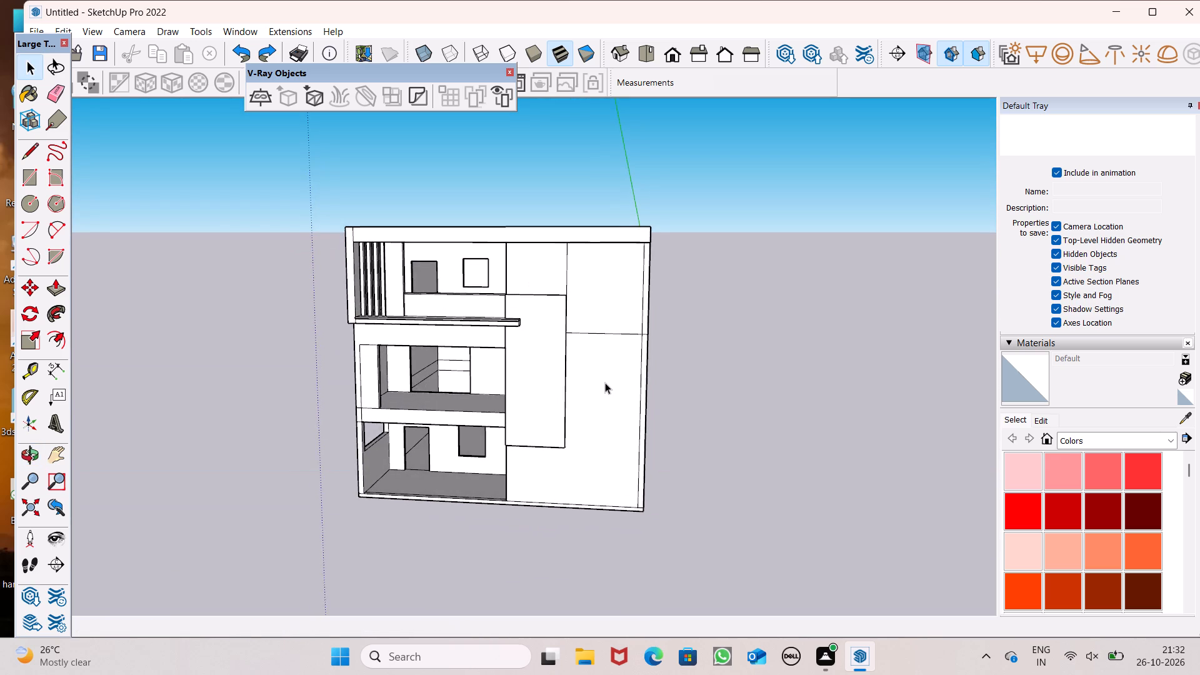
pyautogui.scroll(-4, 605, 382)
pyautogui.moveTo(607, 410); pyautogui.dragTo(598, 469, button='middle')
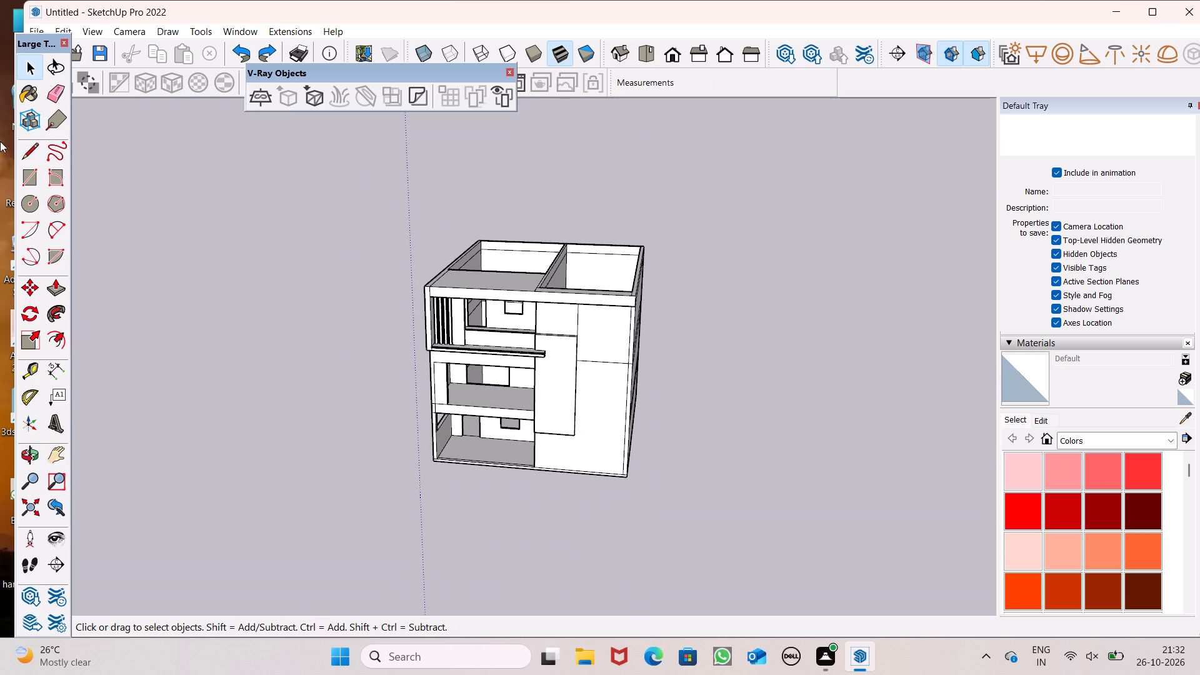
# Erase the short piece of the horizontal division line between the vertical line and the building's corner, keeping the side wall face.
pyautogui.click(22, 152)
pyautogui.scroll(7, 602, 301)
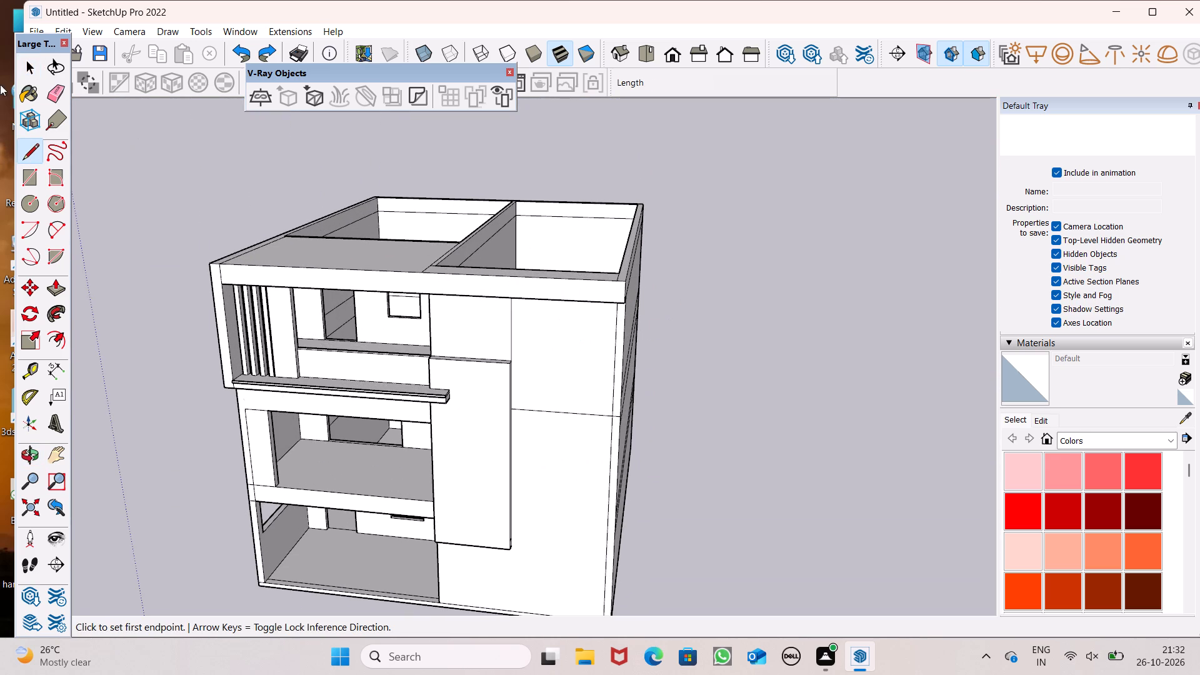
pyautogui.click(57, 89)
pyautogui.scroll(8, 602, 455)
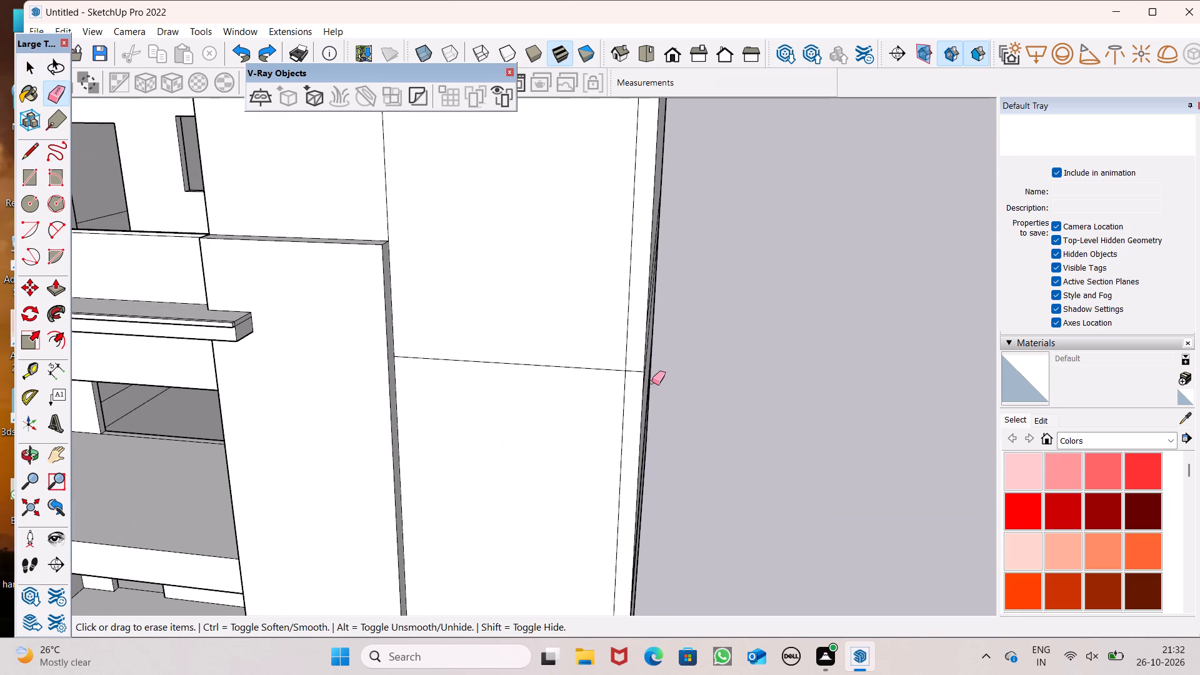
pyautogui.moveTo(637, 362); pyautogui.dragTo(634, 374)
pyautogui.scroll(-6, 693, 247)
pyautogui.moveTo(776, 299); pyautogui.dragTo(775, 221, button='middle')
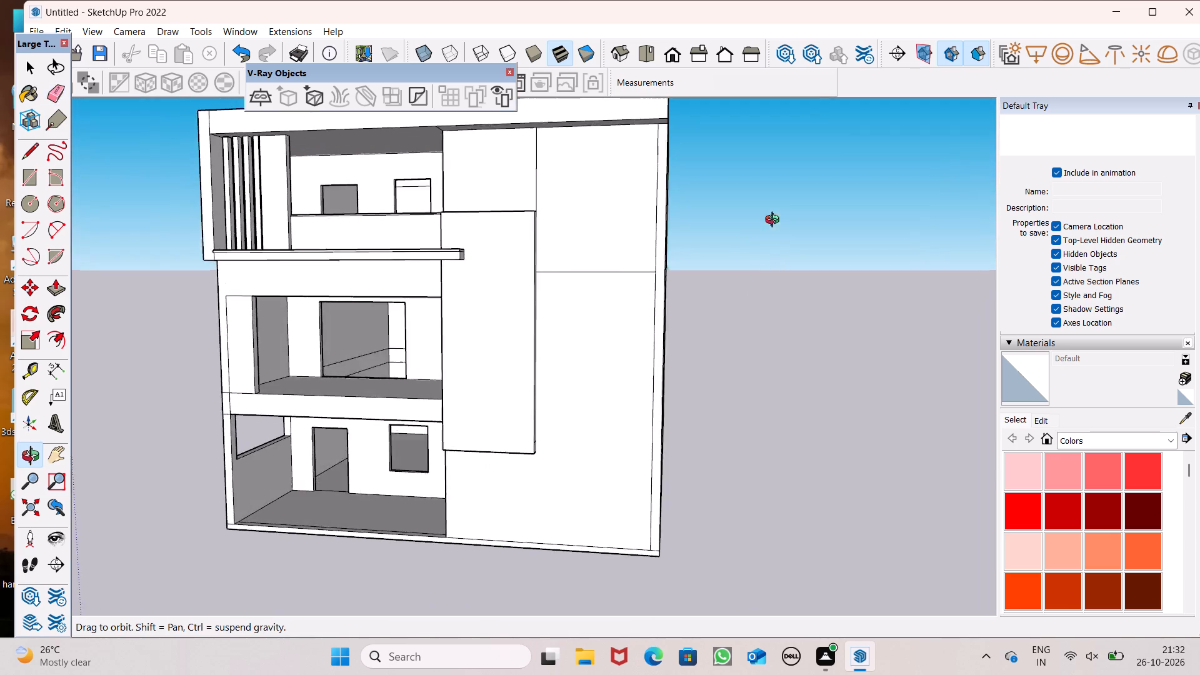
pyautogui.moveTo(775, 221); pyautogui.dragTo(777, 216, button='middle')
# Pull the narrow vertical wall strip at the front corner outward 2' 2 11/16", flush with the roof band.
pyautogui.scroll(1, 778, 214)
pyautogui.scroll(-4, 778, 214)
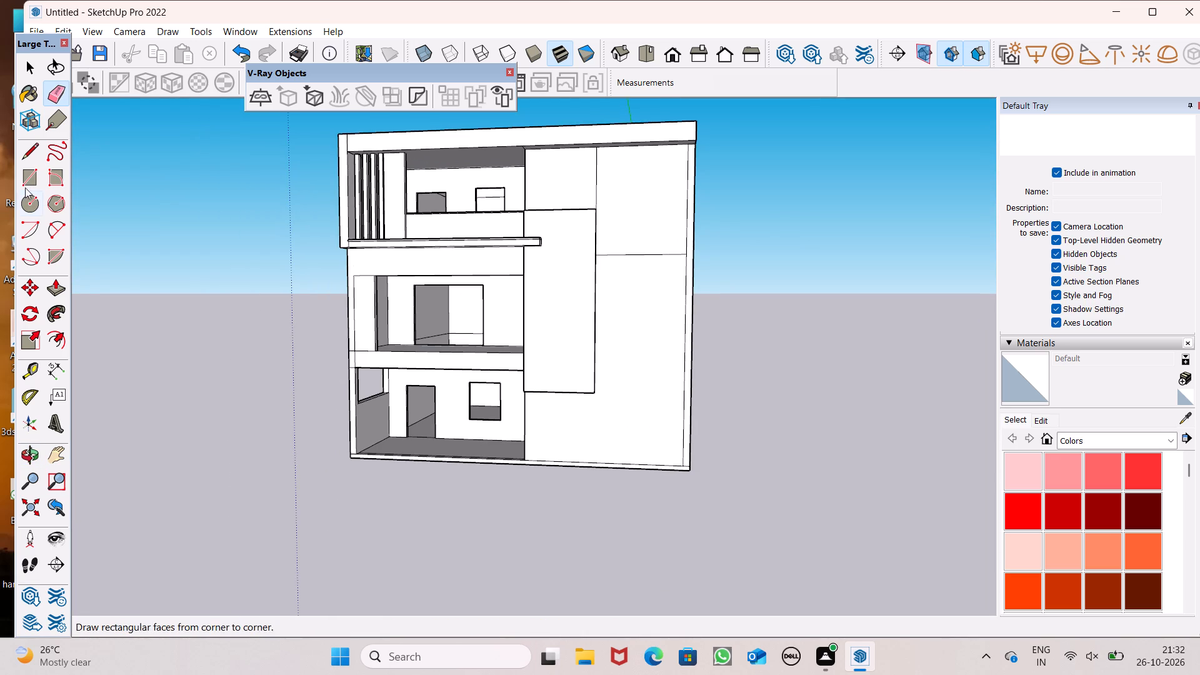
pyautogui.click(59, 291)
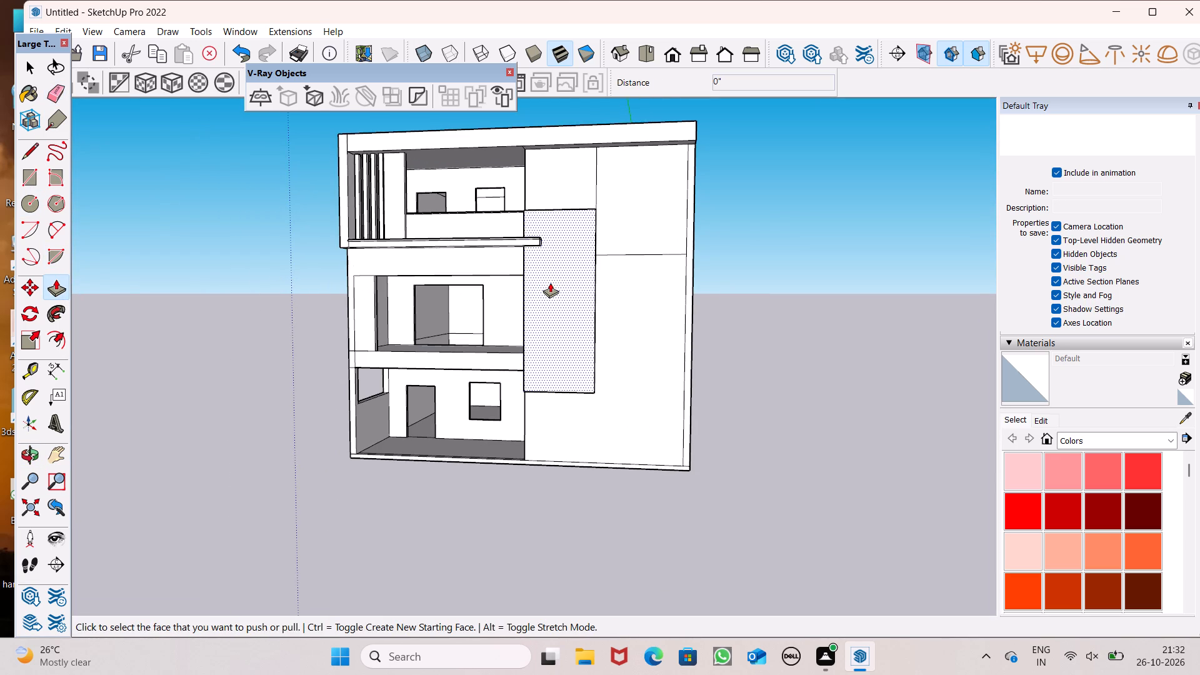
pyautogui.scroll(-1, 566, 282)
pyautogui.moveTo(610, 242); pyautogui.dragTo(596, 273, button='middle')
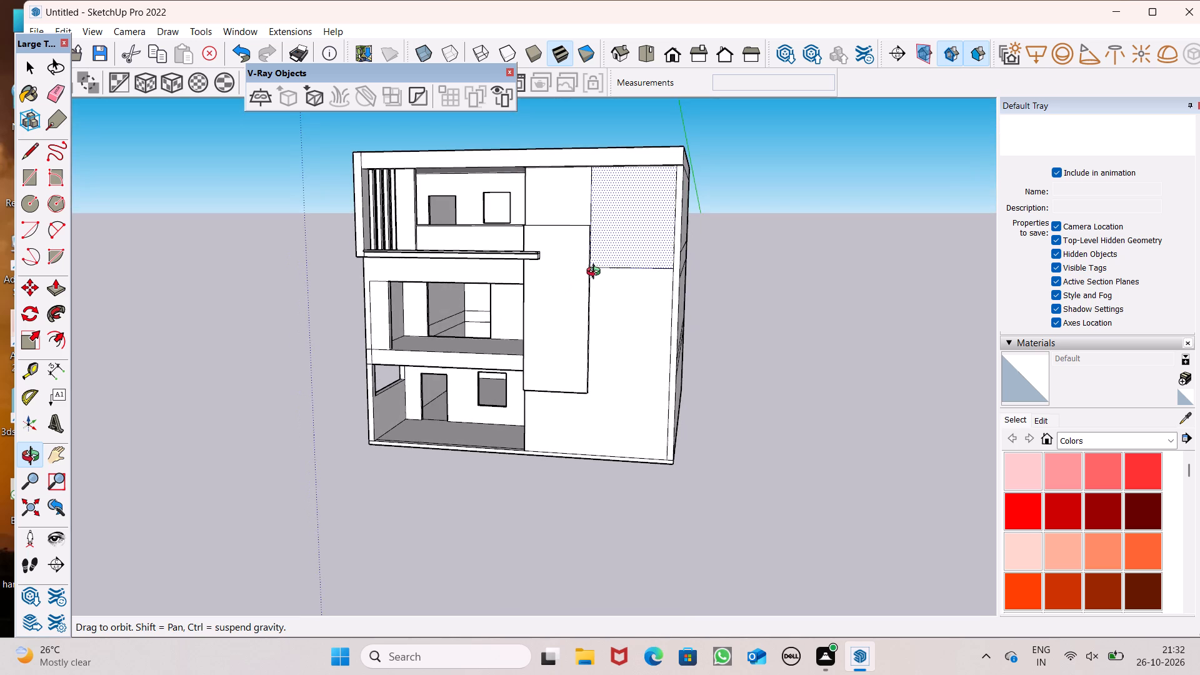
pyautogui.moveTo(596, 273); pyautogui.dragTo(536, 377, button='middle')
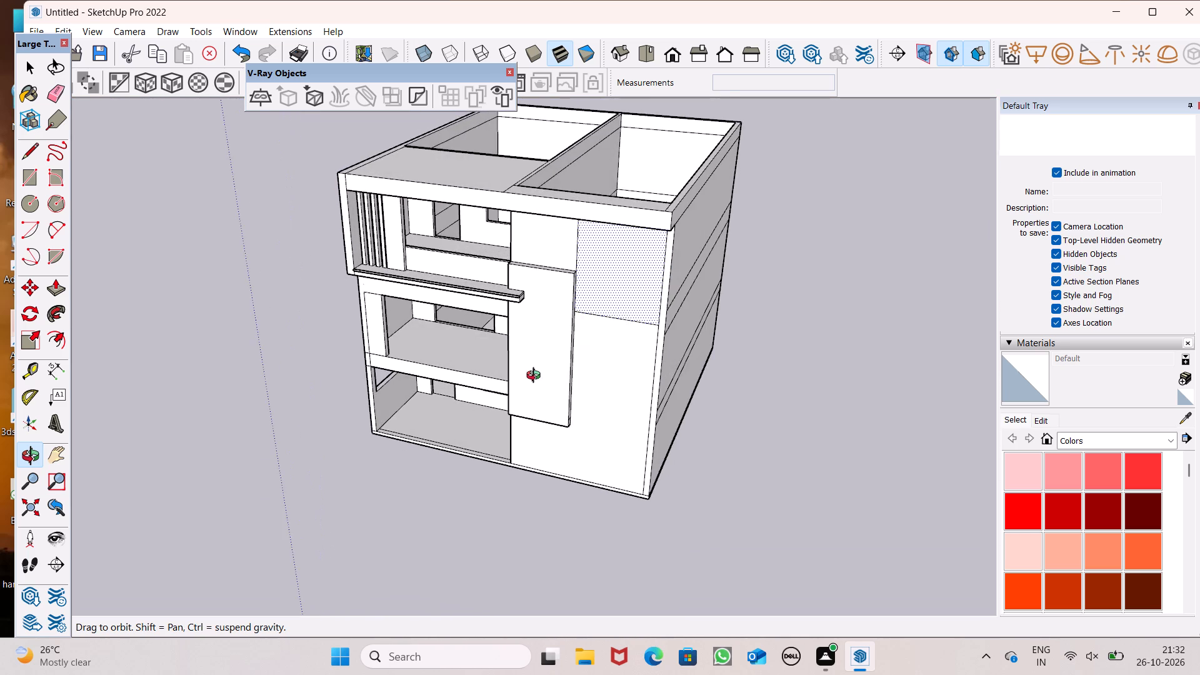
pyautogui.moveTo(536, 377); pyautogui.dragTo(595, 336, button='middle')
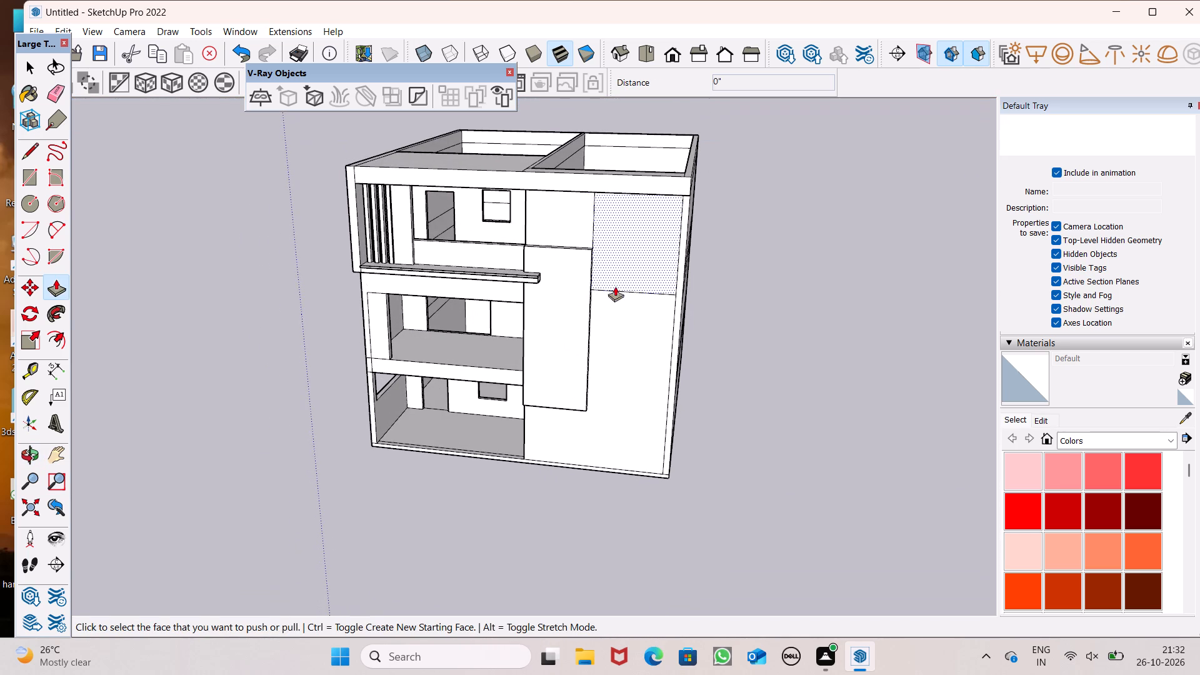
pyautogui.scroll(1, 643, 241)
pyautogui.moveTo(660, 234); pyautogui.dragTo(721, 152, button='middle')
pyautogui.scroll(7, 721, 152)
pyautogui.scroll(-1, 692, 176)
pyautogui.moveTo(691, 190); pyautogui.dragTo(720, 244, button='middle')
pyautogui.scroll(4, 704, 242)
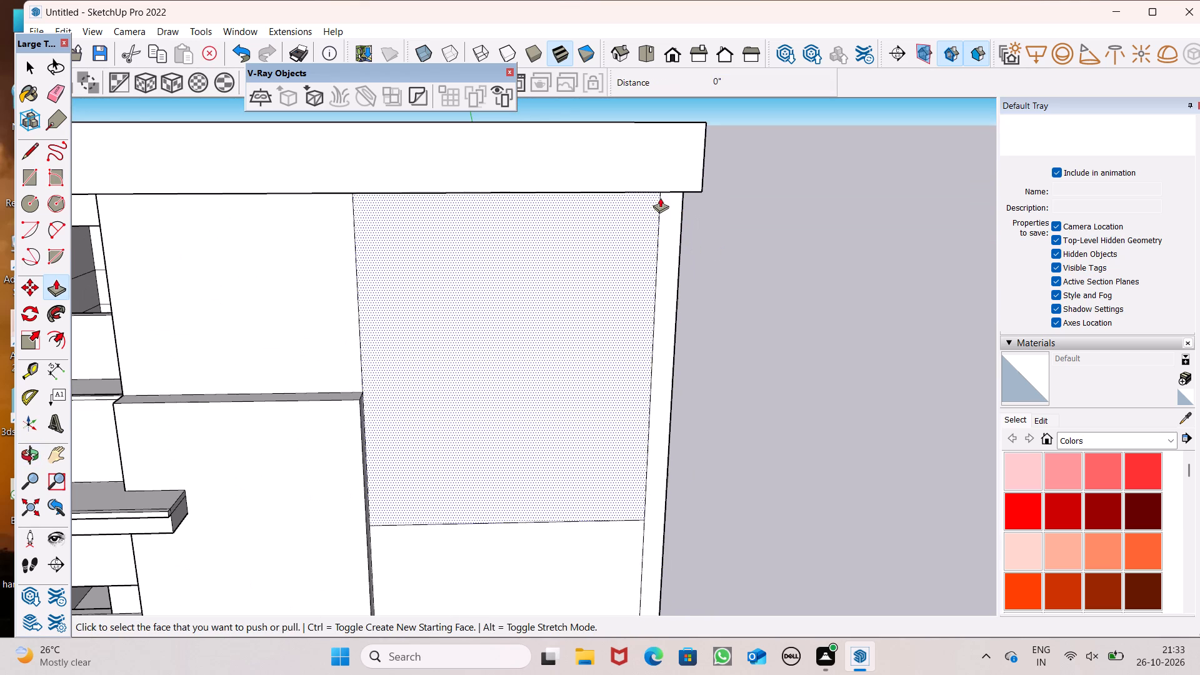
pyautogui.moveTo(670, 203); pyautogui.dragTo(687, 184)
# Draw a 2' line across the roof band's front face, from the corner strip's inner top corner up to the band's top edge.
pyautogui.scroll(-5, 622, 184)
pyautogui.moveTo(620, 211); pyautogui.dragTo(593, 281, button='middle')
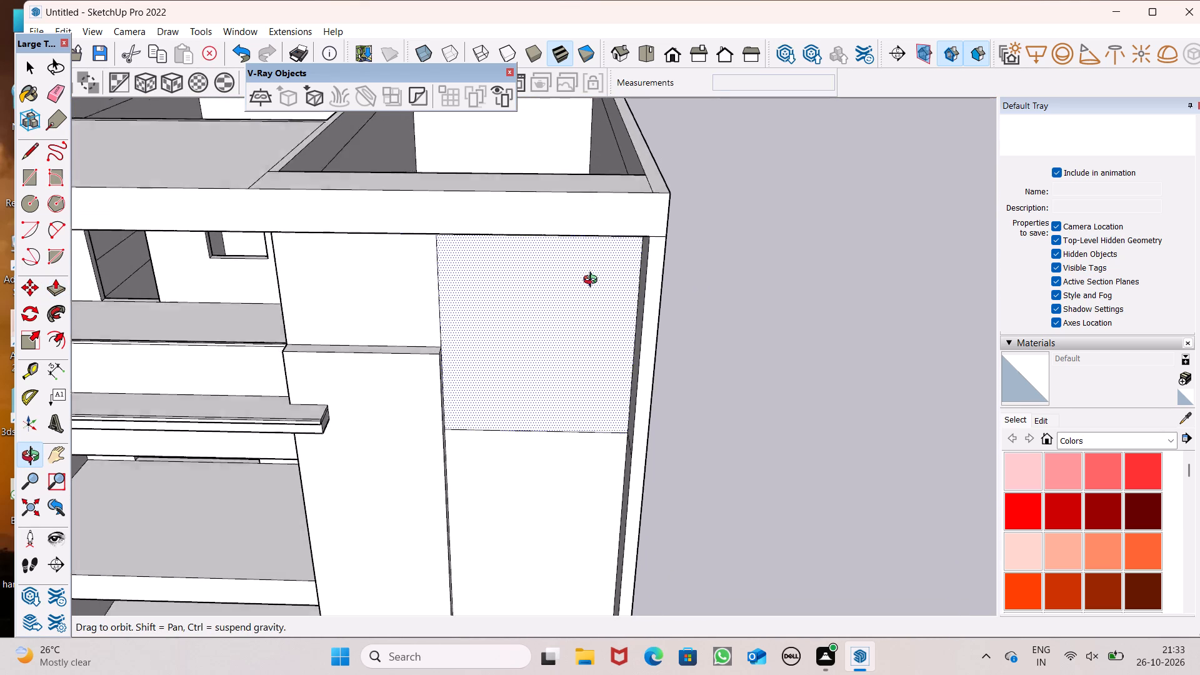
pyautogui.moveTo(593, 281); pyautogui.dragTo(663, 301, button='middle')
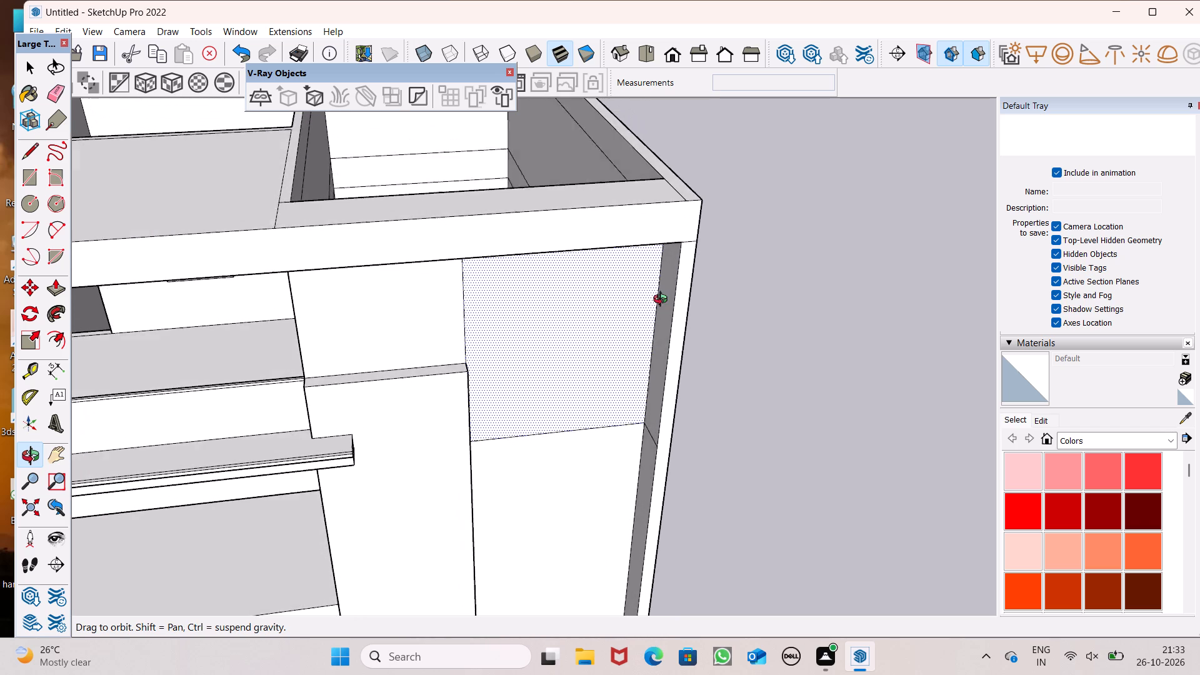
pyautogui.moveTo(663, 301); pyautogui.dragTo(639, 331, button='middle')
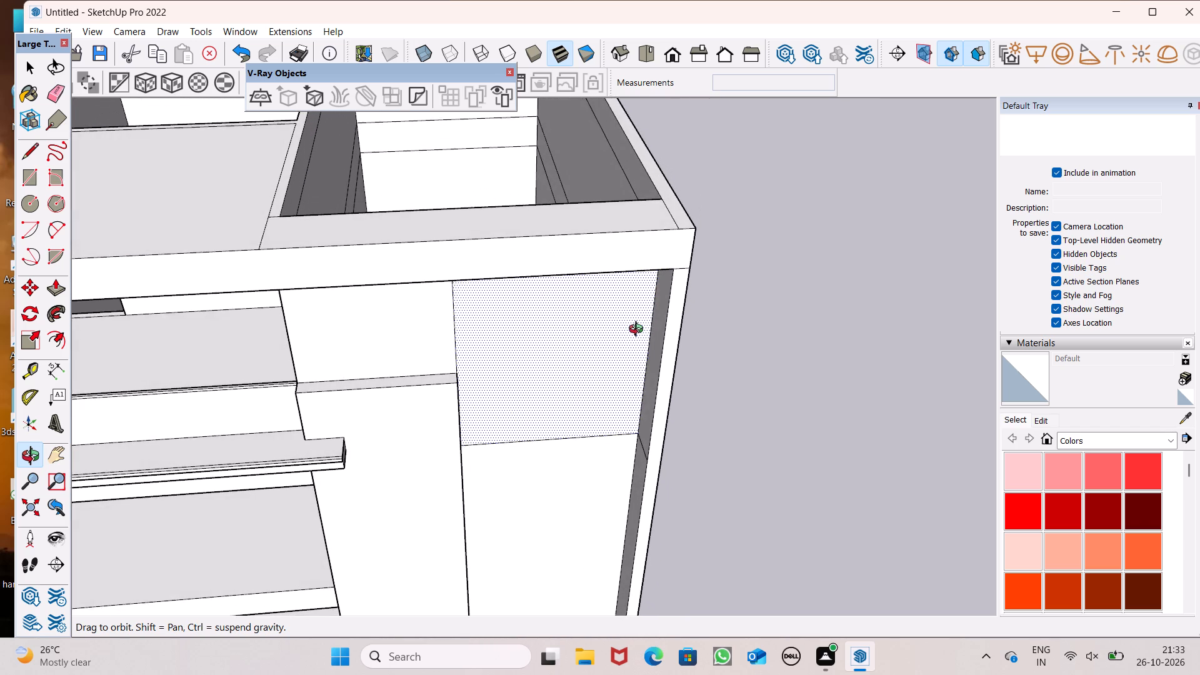
pyautogui.moveTo(639, 331); pyautogui.dragTo(631, 344, button='middle')
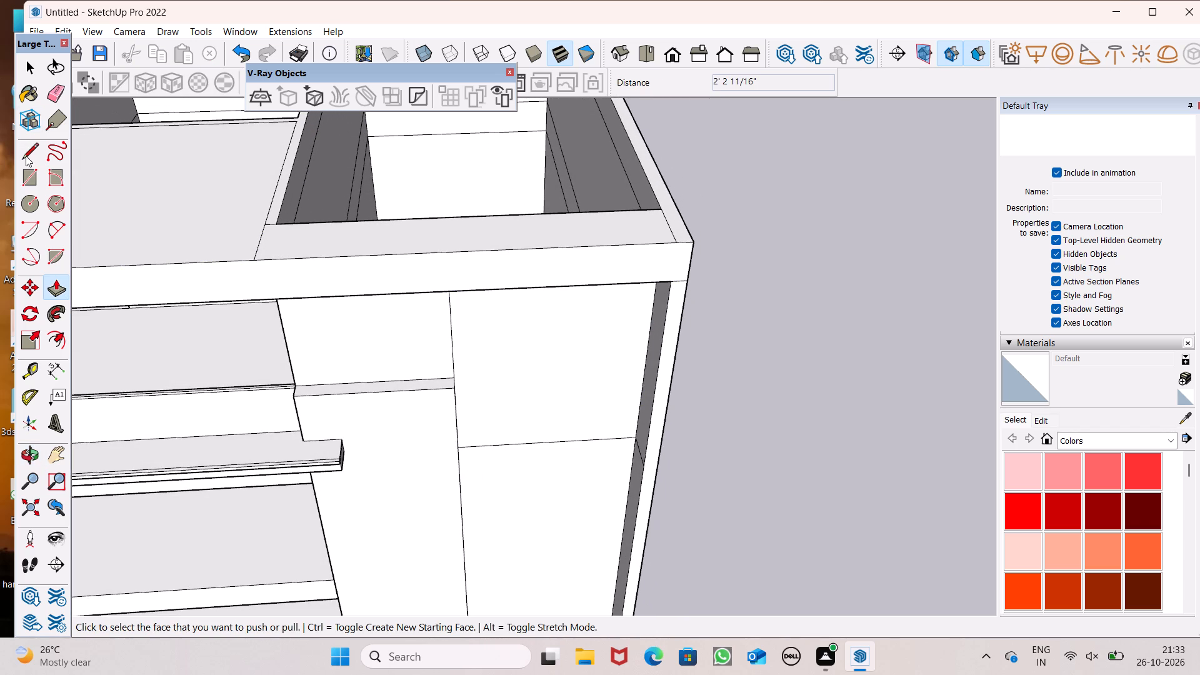
pyautogui.moveTo(26, 156); pyautogui.dragTo(35, 157)
pyautogui.moveTo(559, 265); pyautogui.dragTo(529, 231, button='middle')
pyautogui.scroll(7, 580, 231)
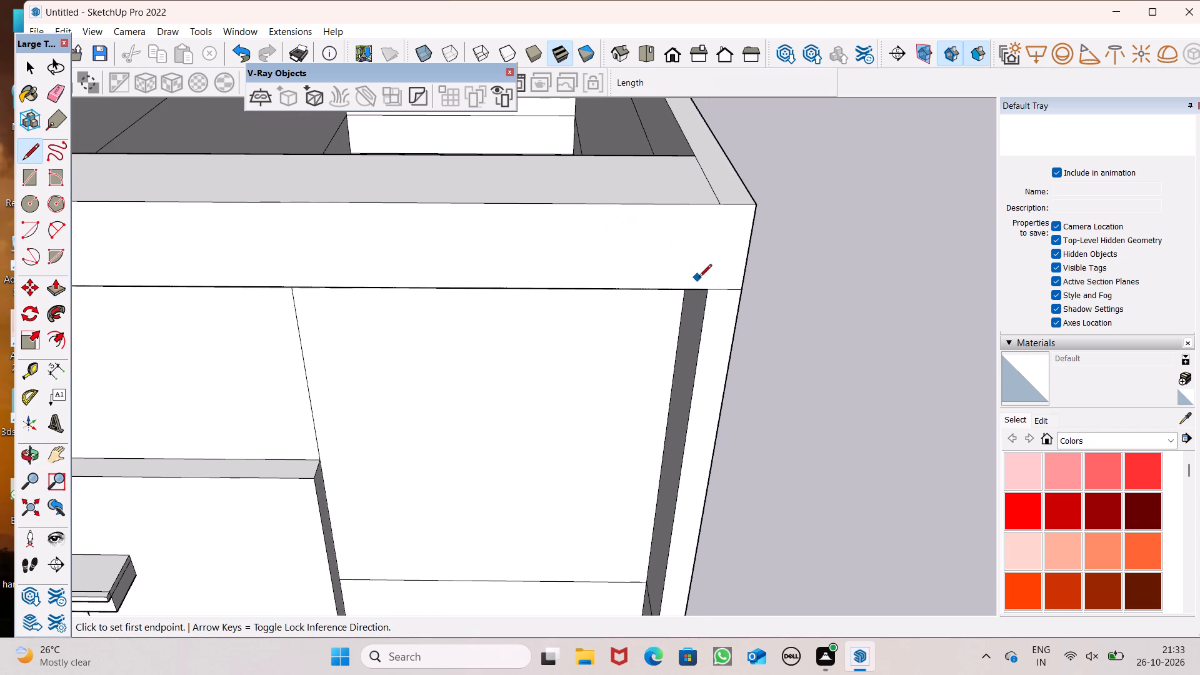
pyautogui.click(707, 291)
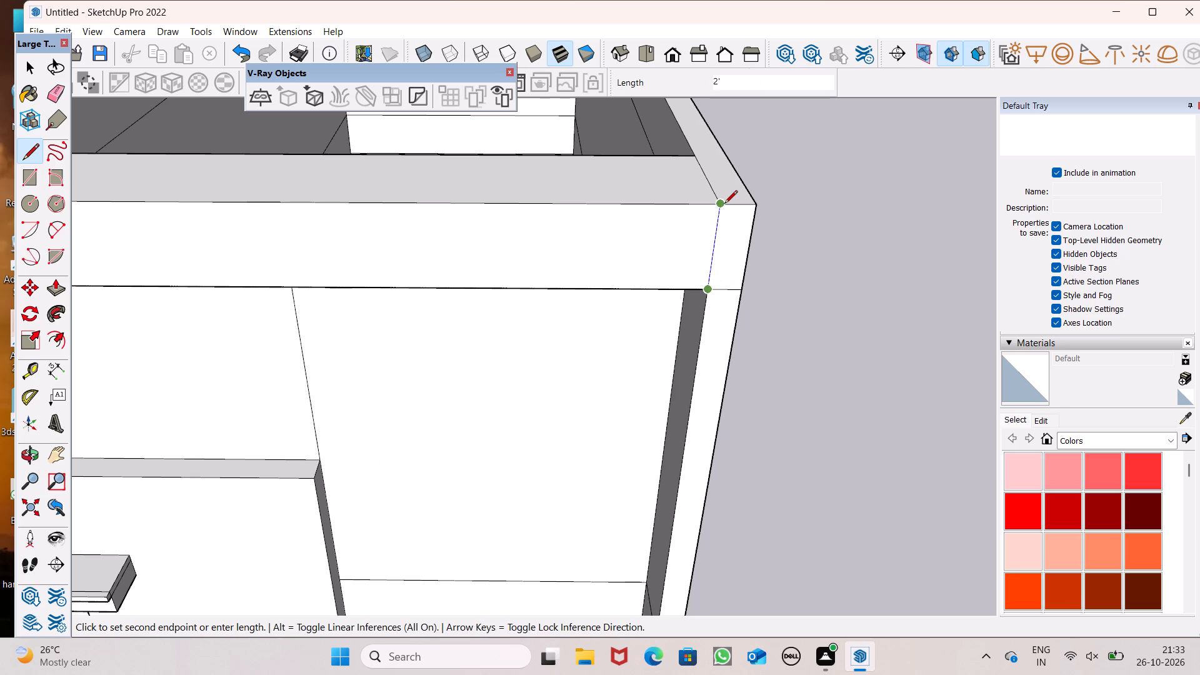
pyautogui.click(724, 204)
pyautogui.scroll(-6, 611, 166)
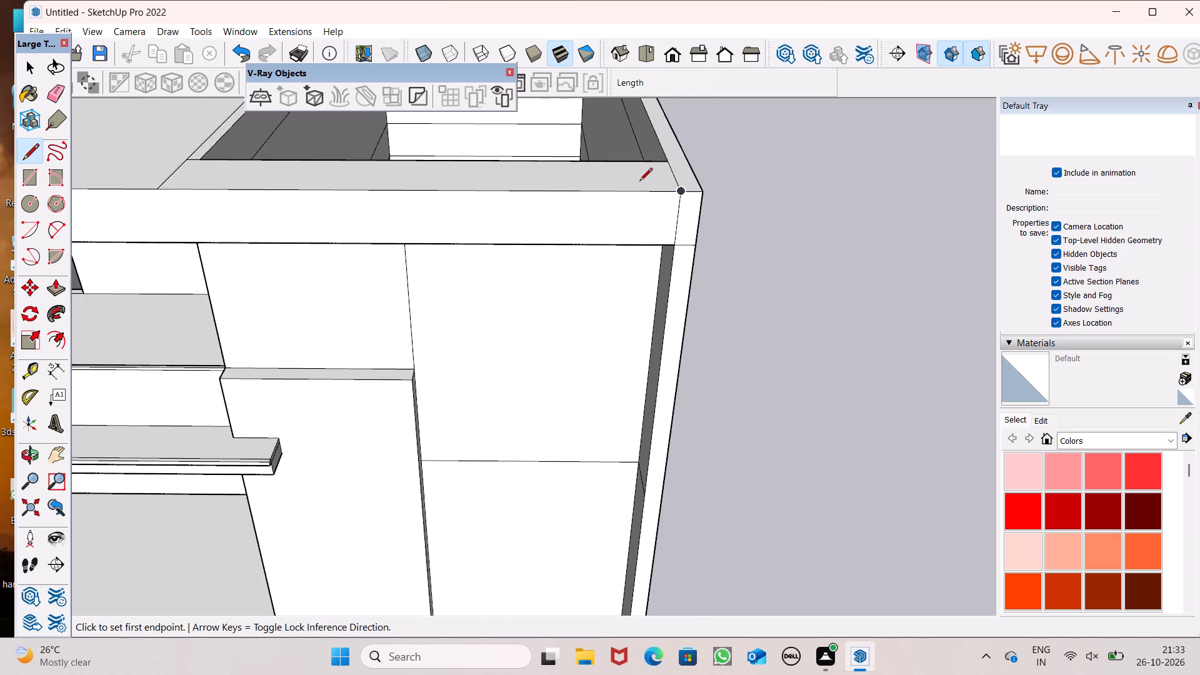
pyautogui.scroll(-3, 639, 182)
pyautogui.press('space')
# Pull the upper front wall rectangle beside the corner strip outward 2' 2 11/16", flush with the roof band.
pyautogui.scroll(-5, 673, 213)
pyautogui.moveTo(676, 217); pyautogui.dragTo(664, 252, button='middle')
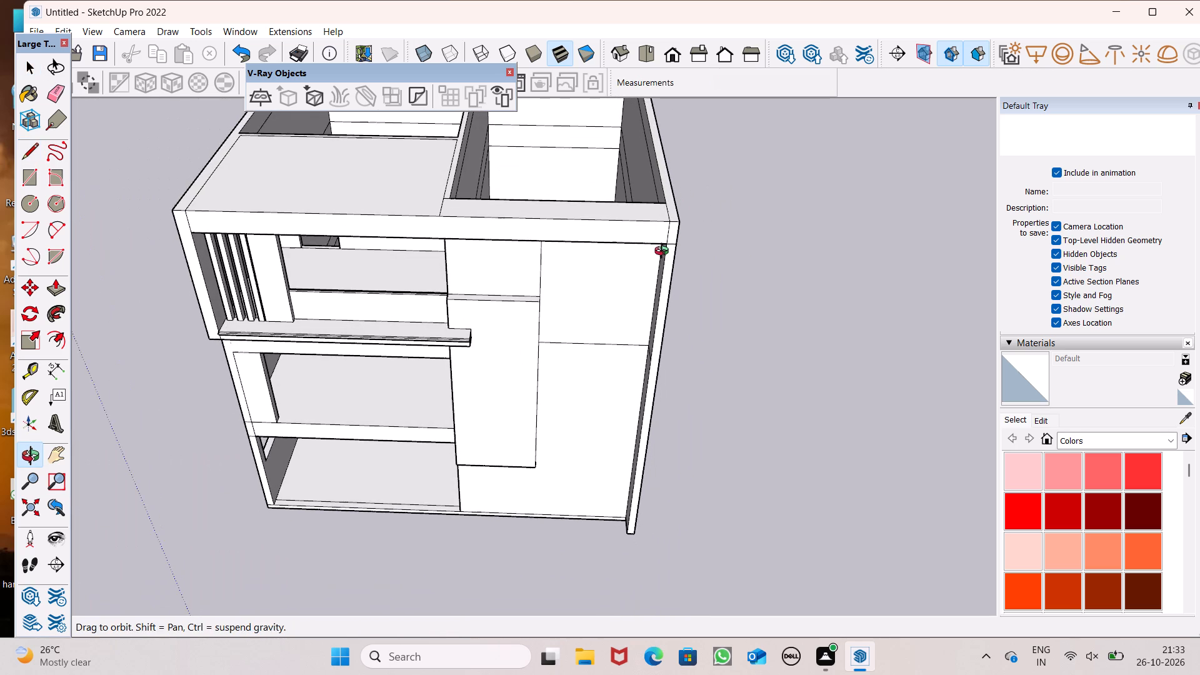
pyautogui.moveTo(664, 252); pyautogui.dragTo(666, 262, button='middle')
pyautogui.scroll(-9, 666, 262)
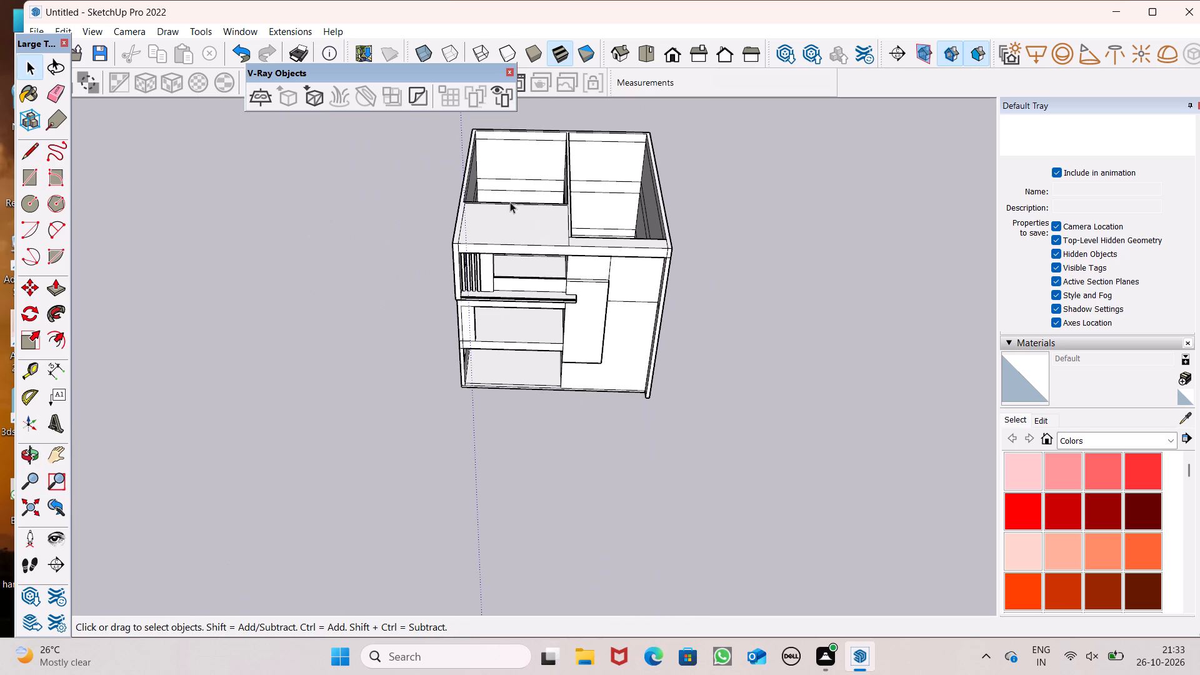
pyautogui.scroll(-1, 675, 199)
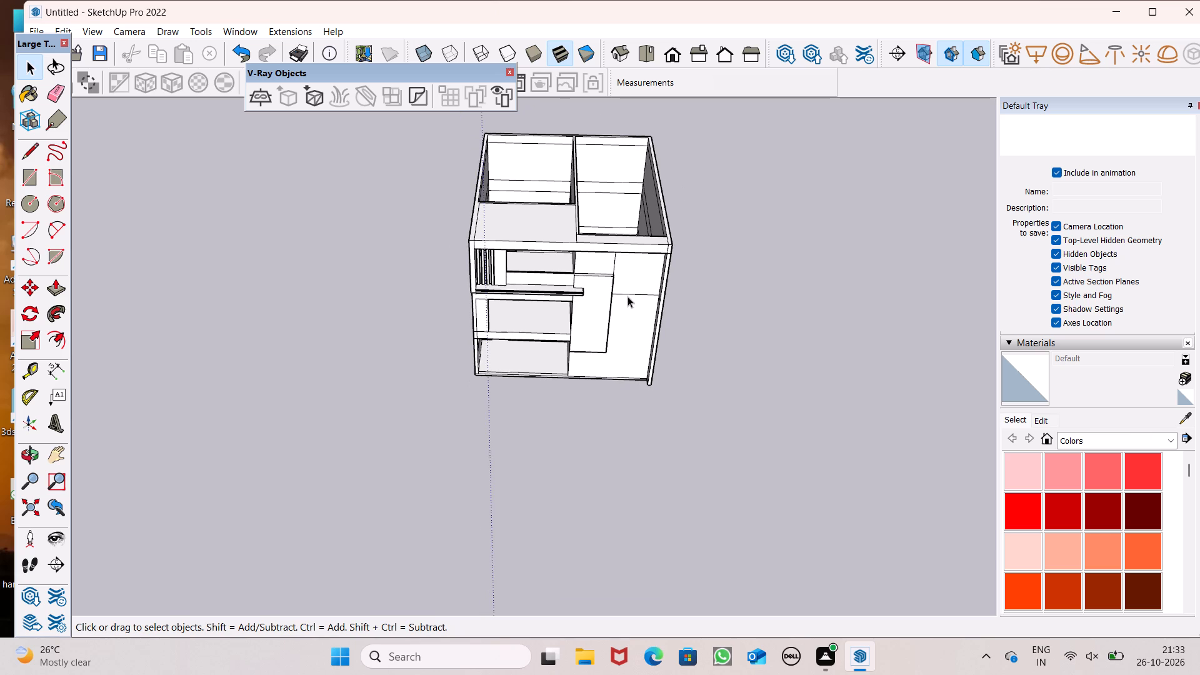
pyautogui.moveTo(624, 296); pyautogui.dragTo(639, 146, button='middle')
pyautogui.scroll(2, 675, 202)
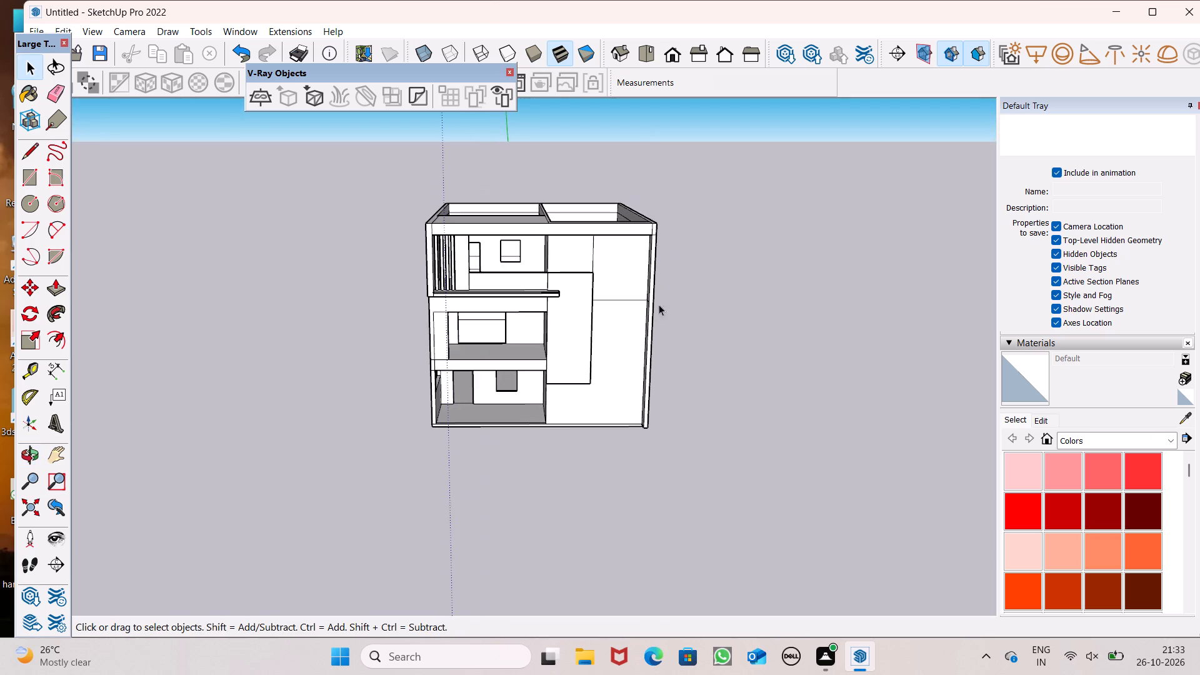
pyautogui.moveTo(657, 306); pyautogui.dragTo(592, 144, button='middle')
pyautogui.scroll(3, 609, 224)
pyautogui.moveTo(659, 277); pyautogui.dragTo(715, 322, button='middle')
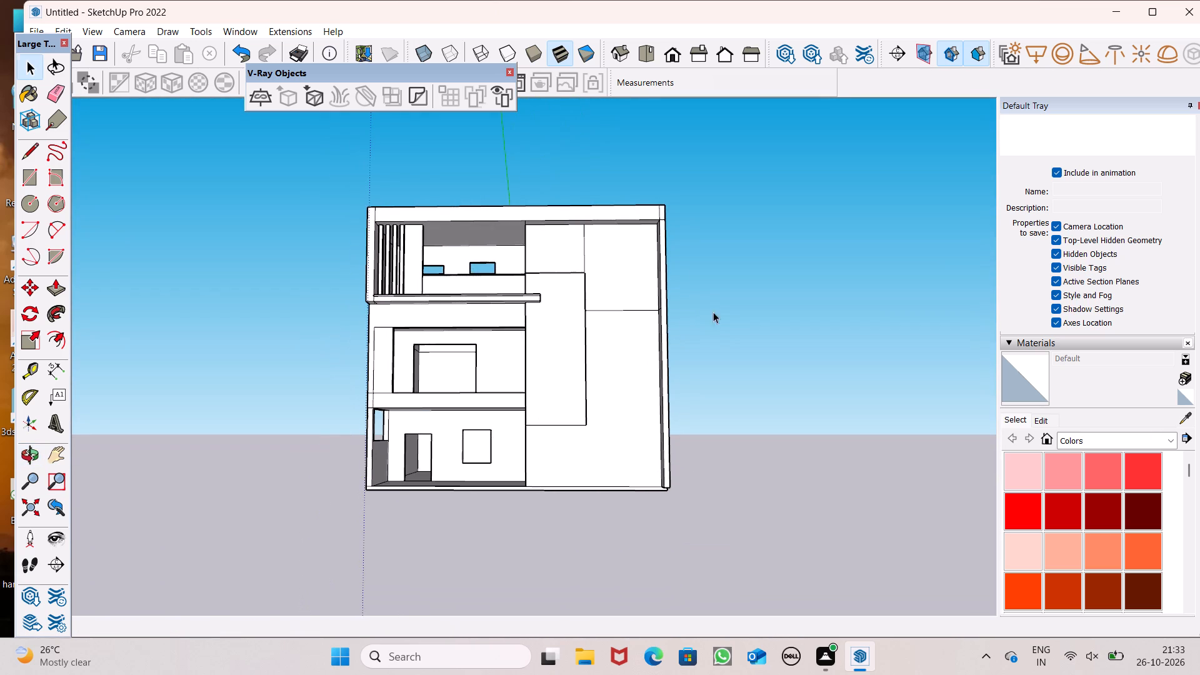
pyautogui.click(62, 289)
pyautogui.moveTo(412, 313); pyautogui.dragTo(446, 353, button='middle')
pyautogui.scroll(1, 445, 355)
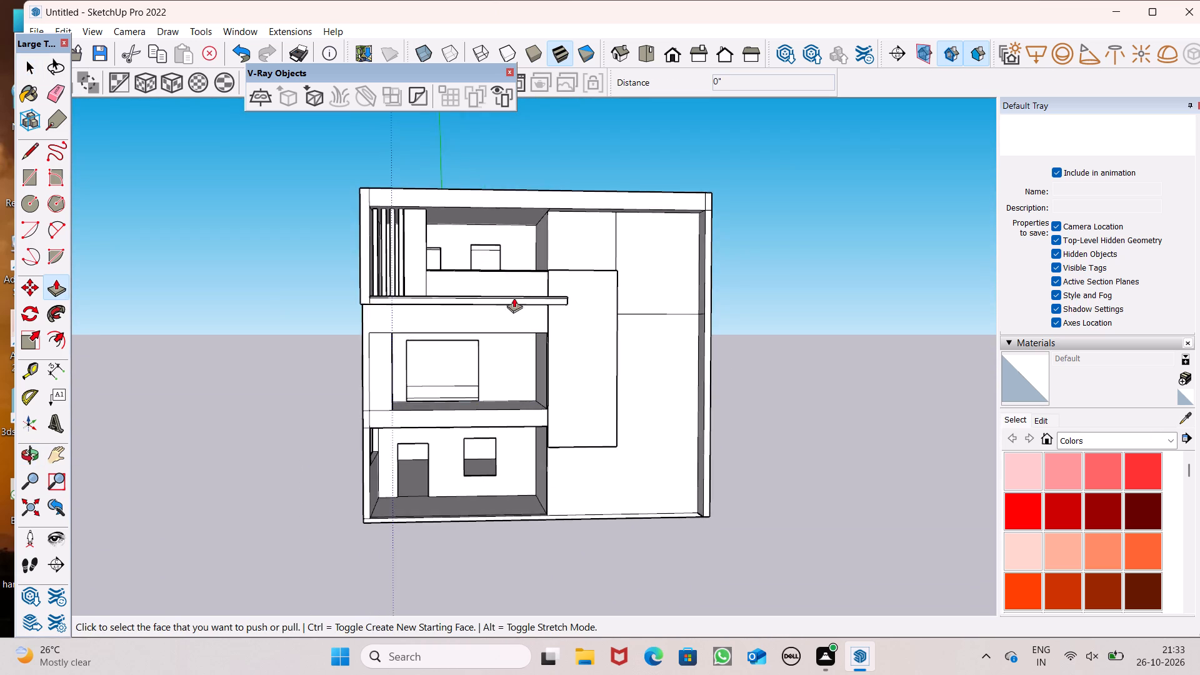
pyautogui.scroll(7, 514, 286)
pyautogui.moveTo(706, 249); pyautogui.dragTo(718, 196)
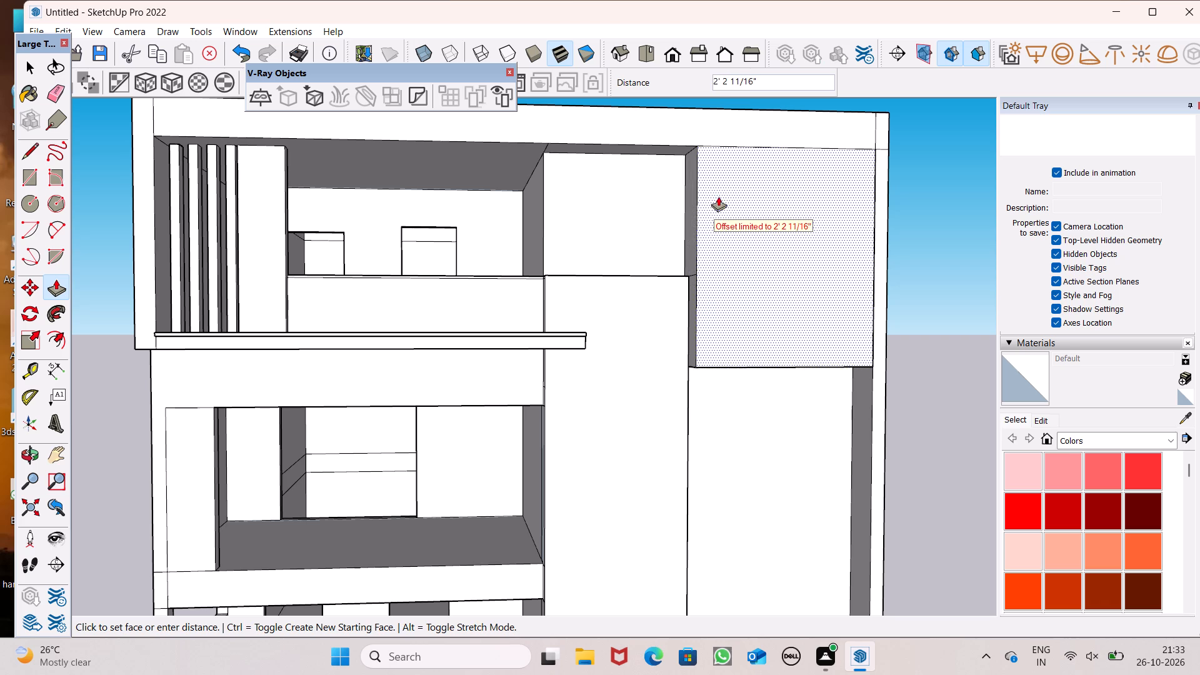
pyautogui.moveTo(718, 196); pyautogui.dragTo(692, 136)
pyautogui.scroll(-4, 686, 138)
pyautogui.scroll(1, 676, 148)
pyautogui.scroll(-1, 672, 149)
pyautogui.moveTo(704, 232); pyautogui.dragTo(656, 315, button='middle')
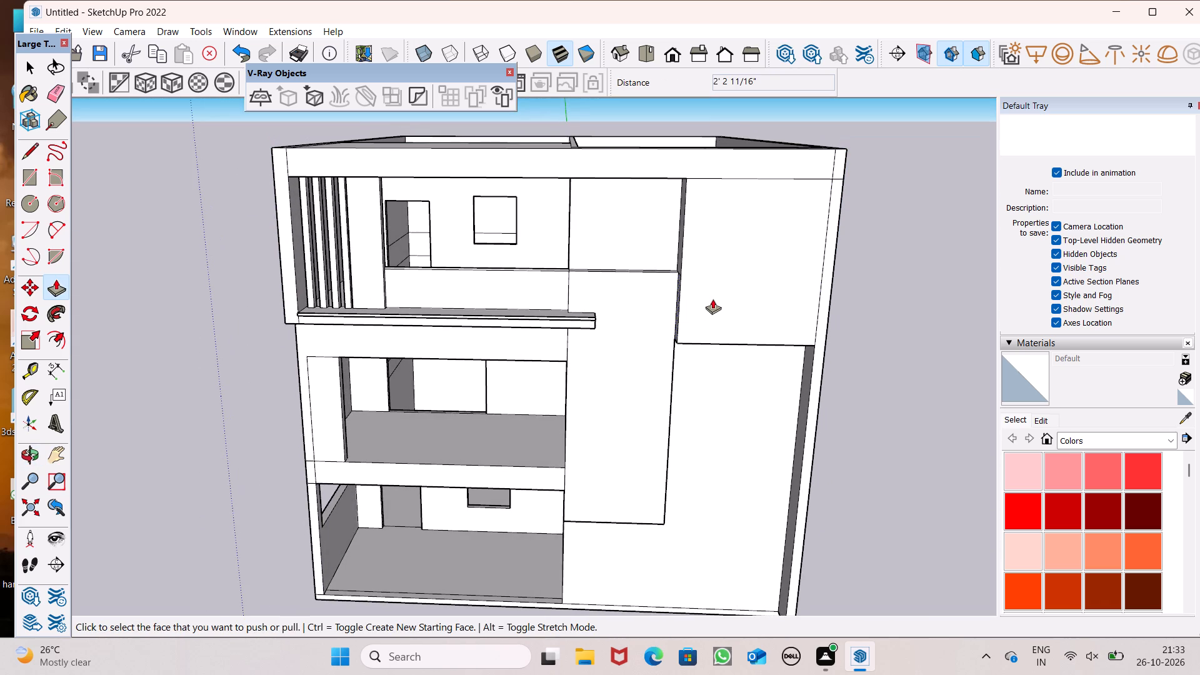
pyautogui.scroll(-1, 720, 281)
pyautogui.moveTo(771, 320); pyautogui.dragTo(771, 334, button='middle')
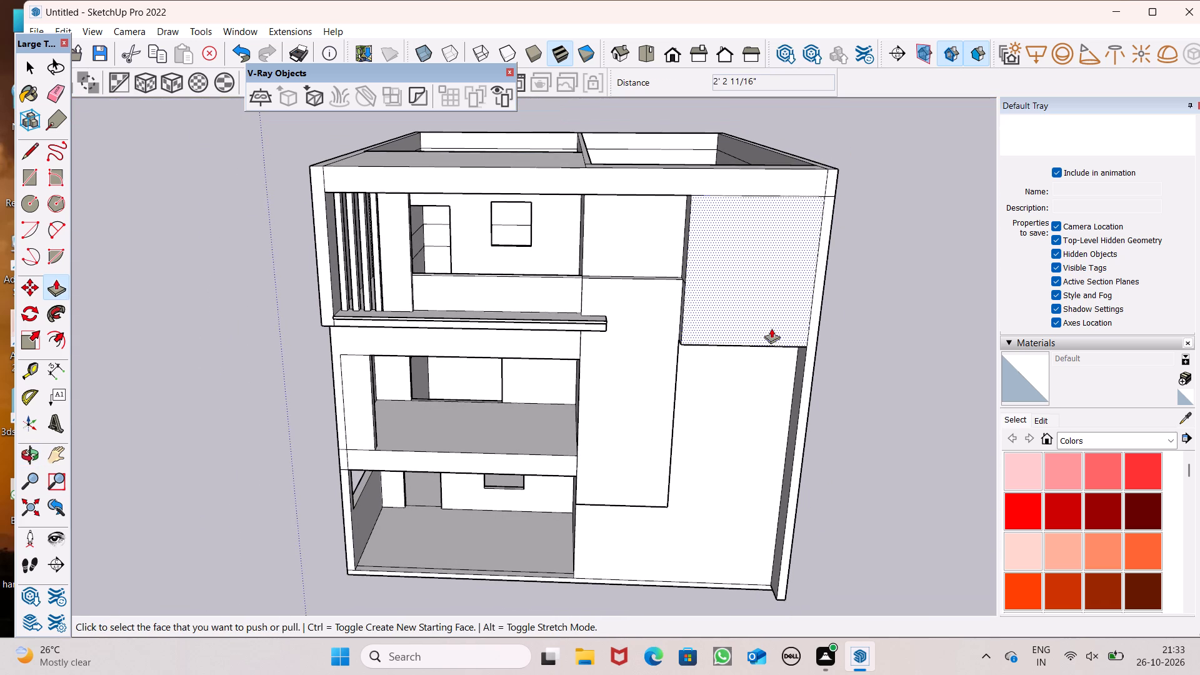
pyautogui.scroll(-3, 711, 234)
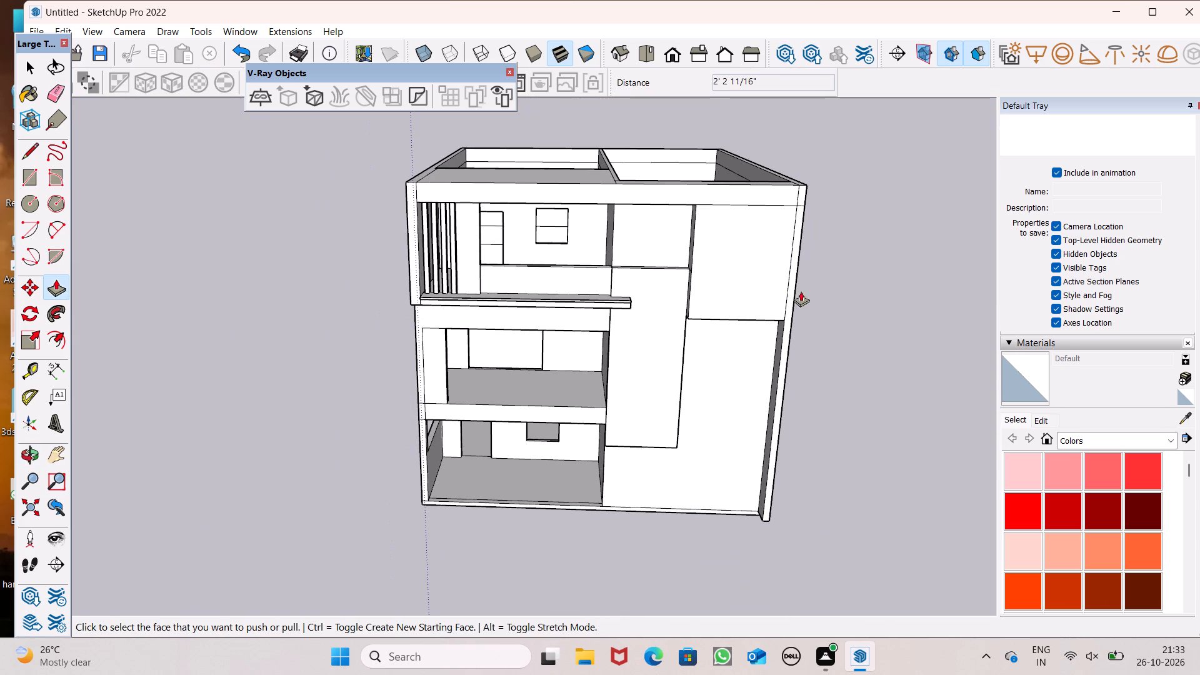
pyautogui.scroll(-4, 640, 222)
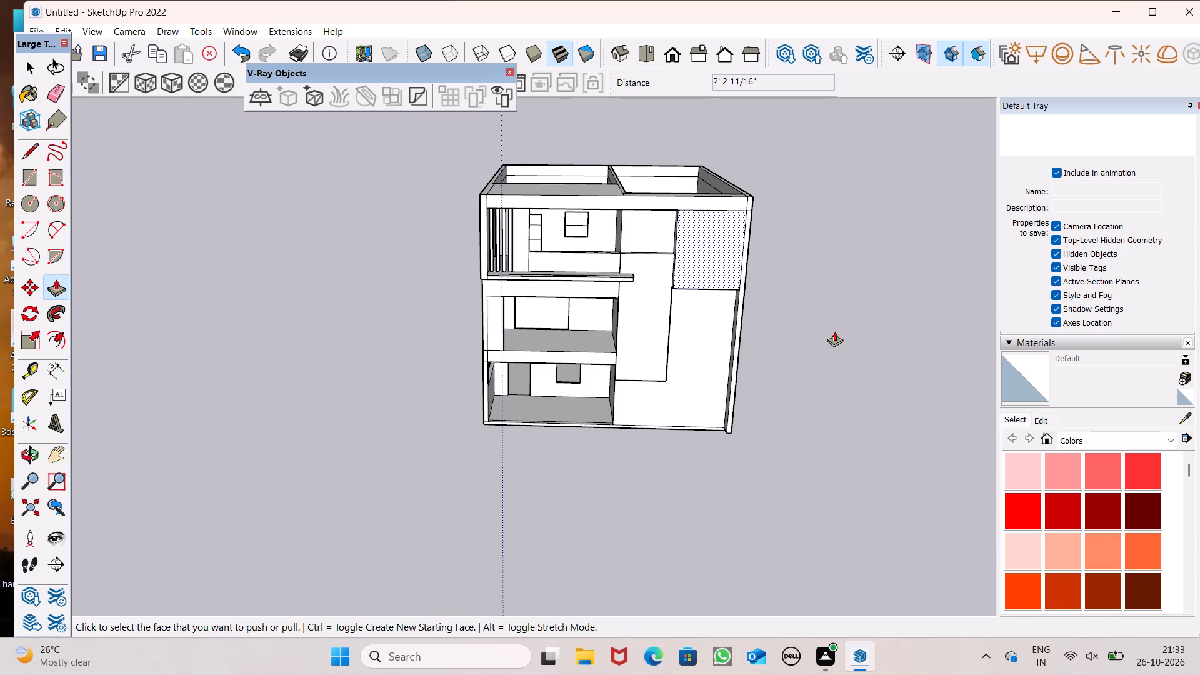
pyautogui.press('space')
# Erase the short horizontal edge separating the corner strip from the roof band.
pyautogui.scroll(1, 740, 239)
pyautogui.scroll(-4, 745, 219)
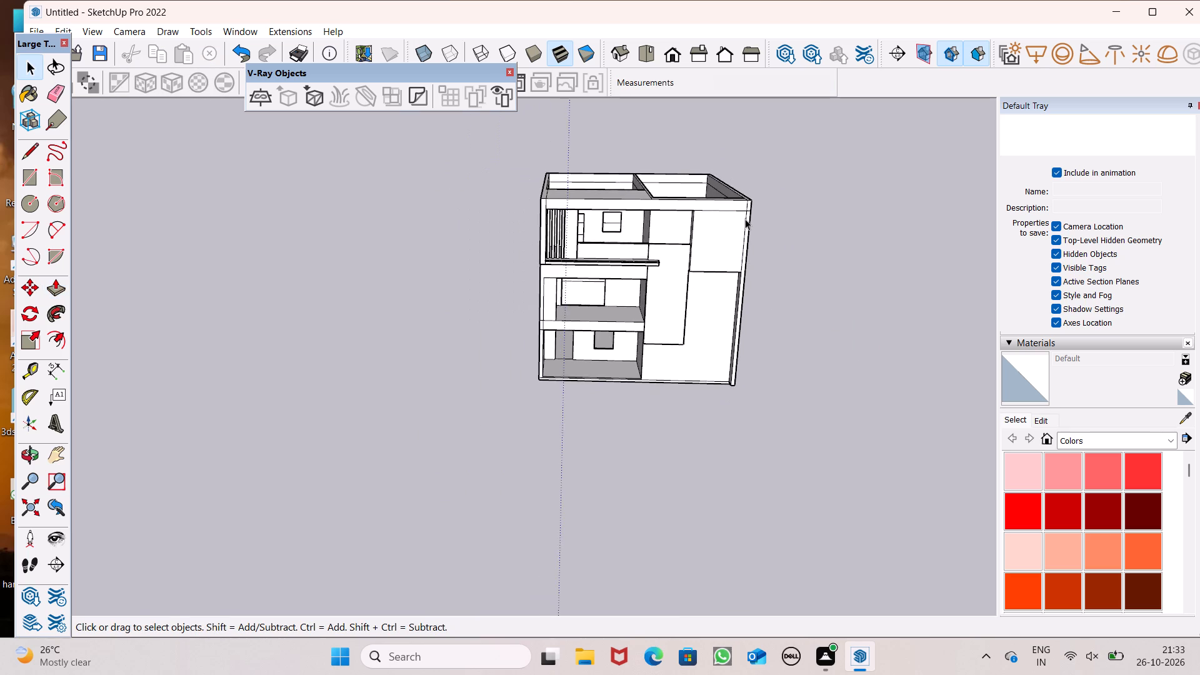
pyautogui.moveTo(745, 219); pyautogui.dragTo(756, 246, button='middle')
pyautogui.scroll(5, 752, 222)
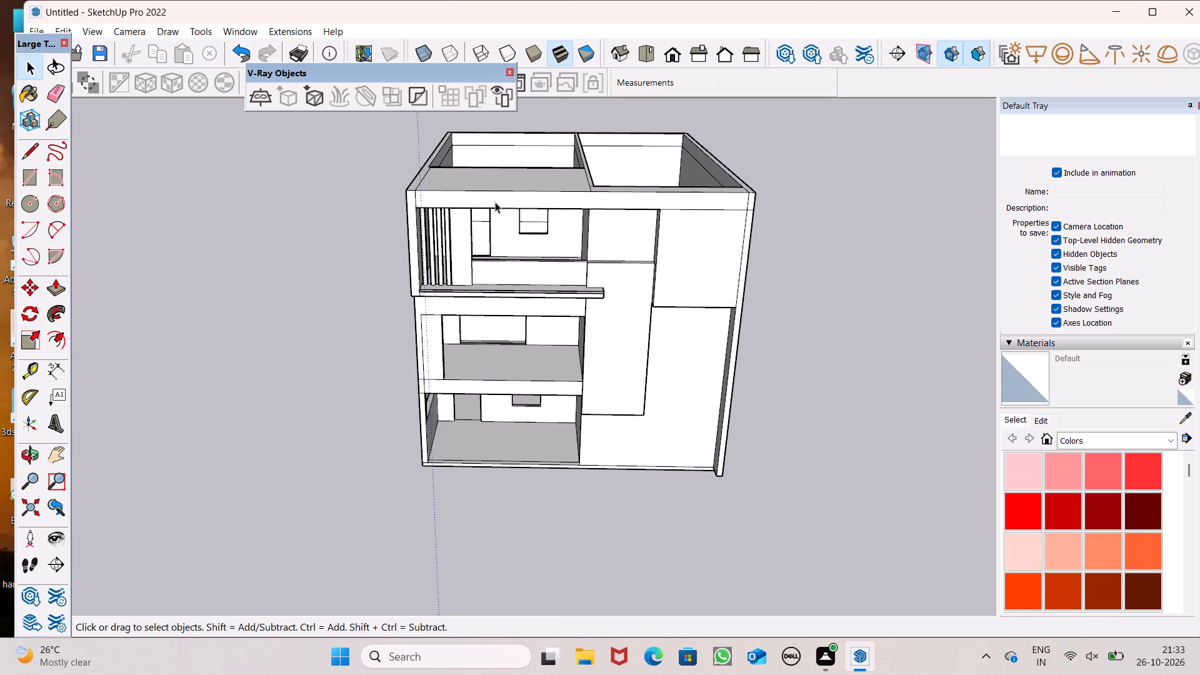
pyautogui.click(51, 97)
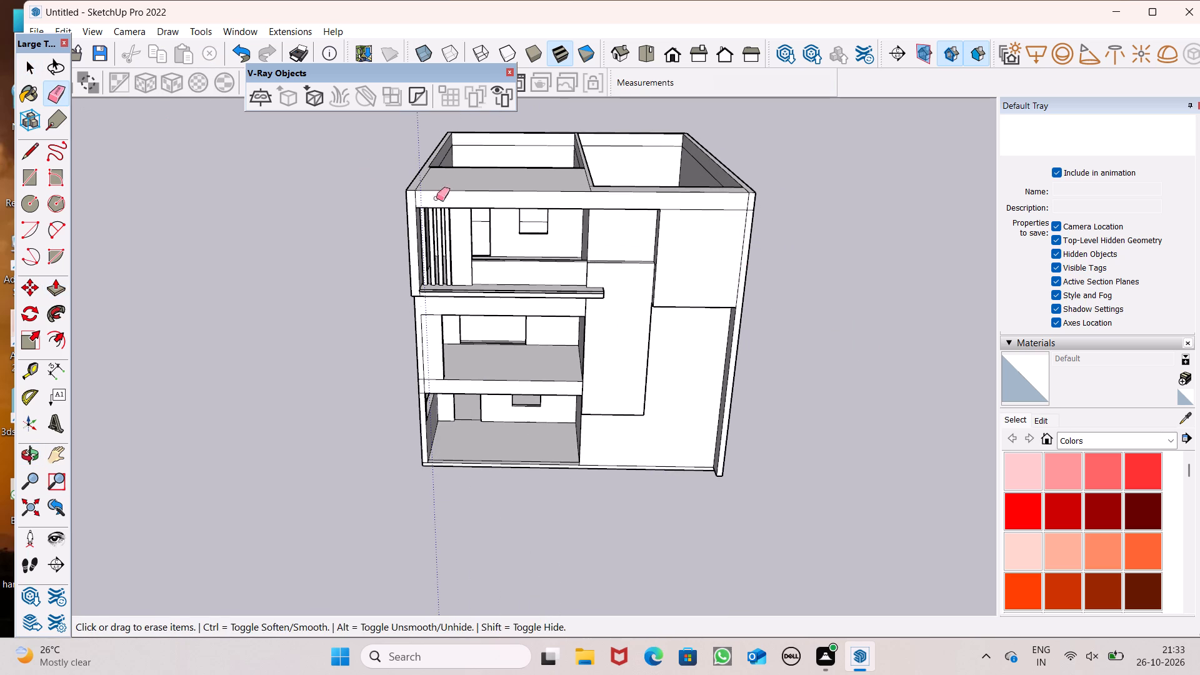
pyautogui.scroll(9, 764, 214)
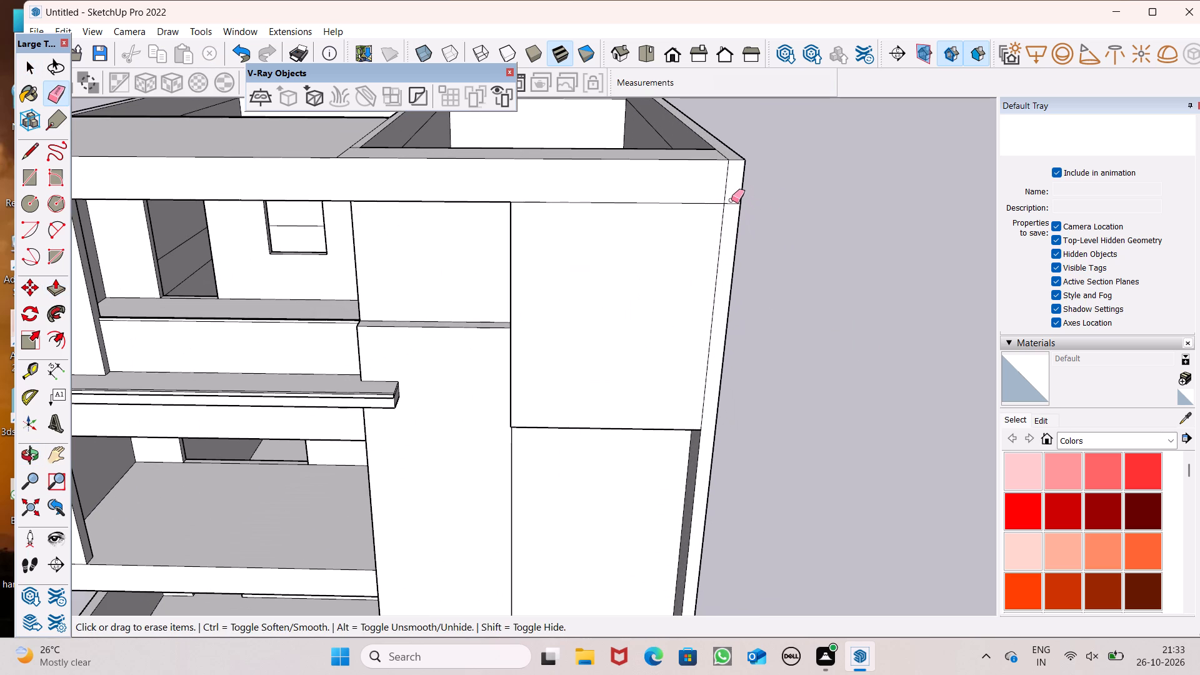
pyautogui.moveTo(732, 200); pyautogui.dragTo(731, 208)
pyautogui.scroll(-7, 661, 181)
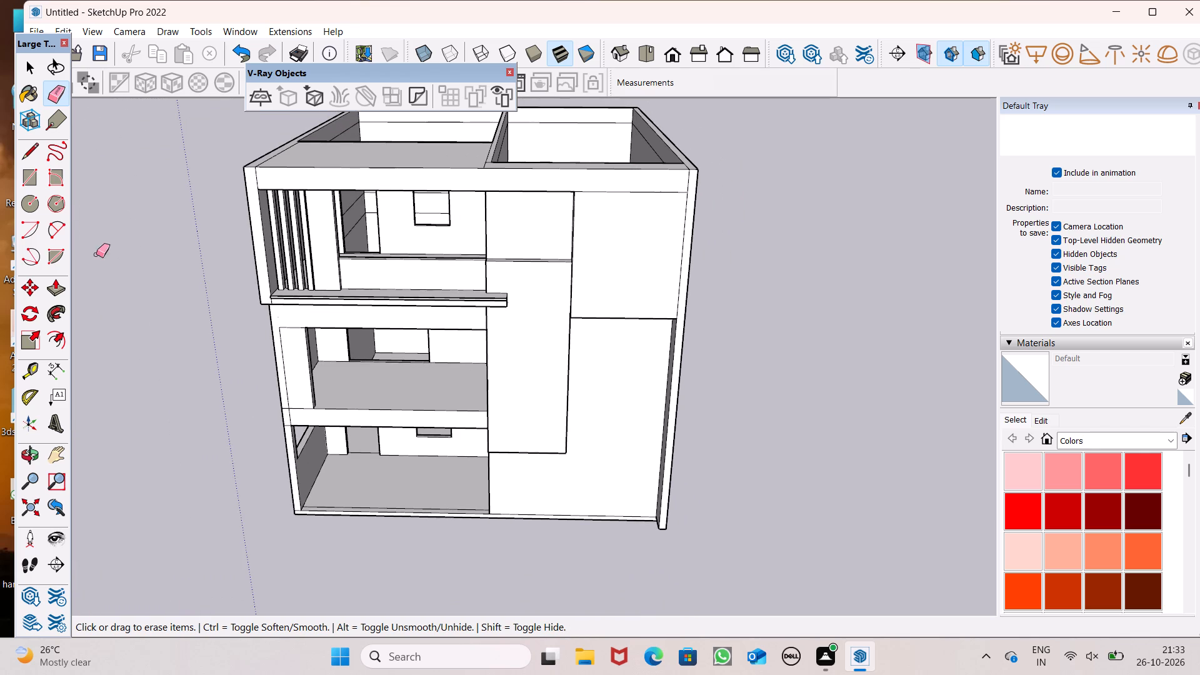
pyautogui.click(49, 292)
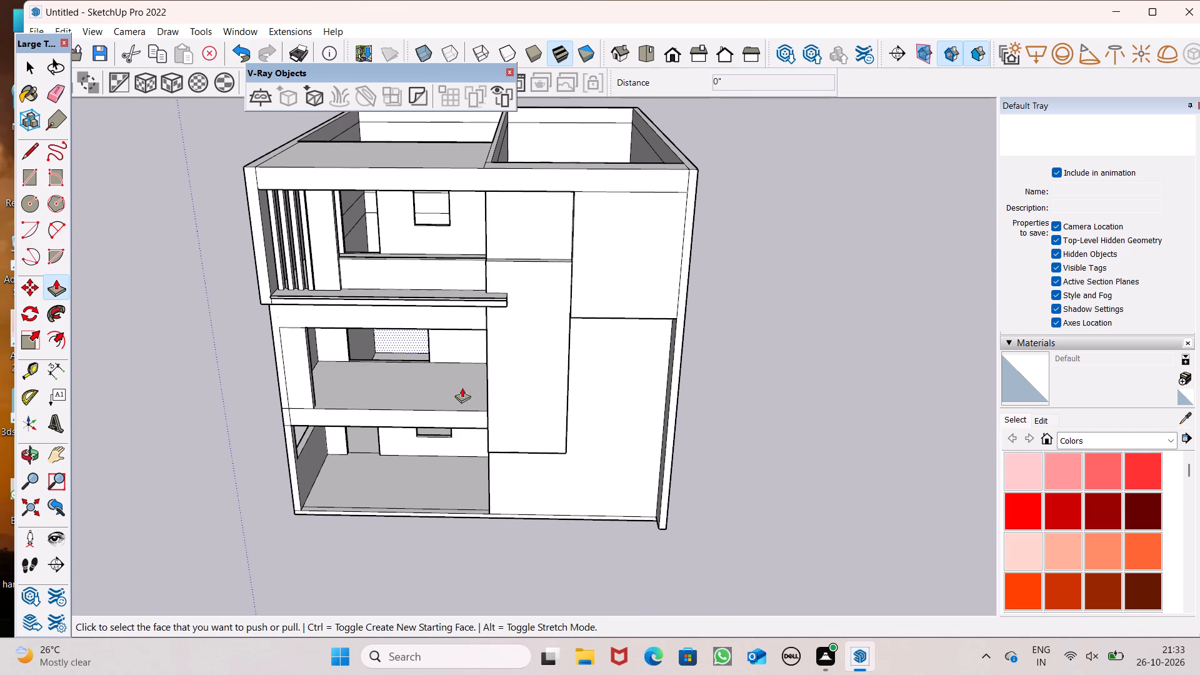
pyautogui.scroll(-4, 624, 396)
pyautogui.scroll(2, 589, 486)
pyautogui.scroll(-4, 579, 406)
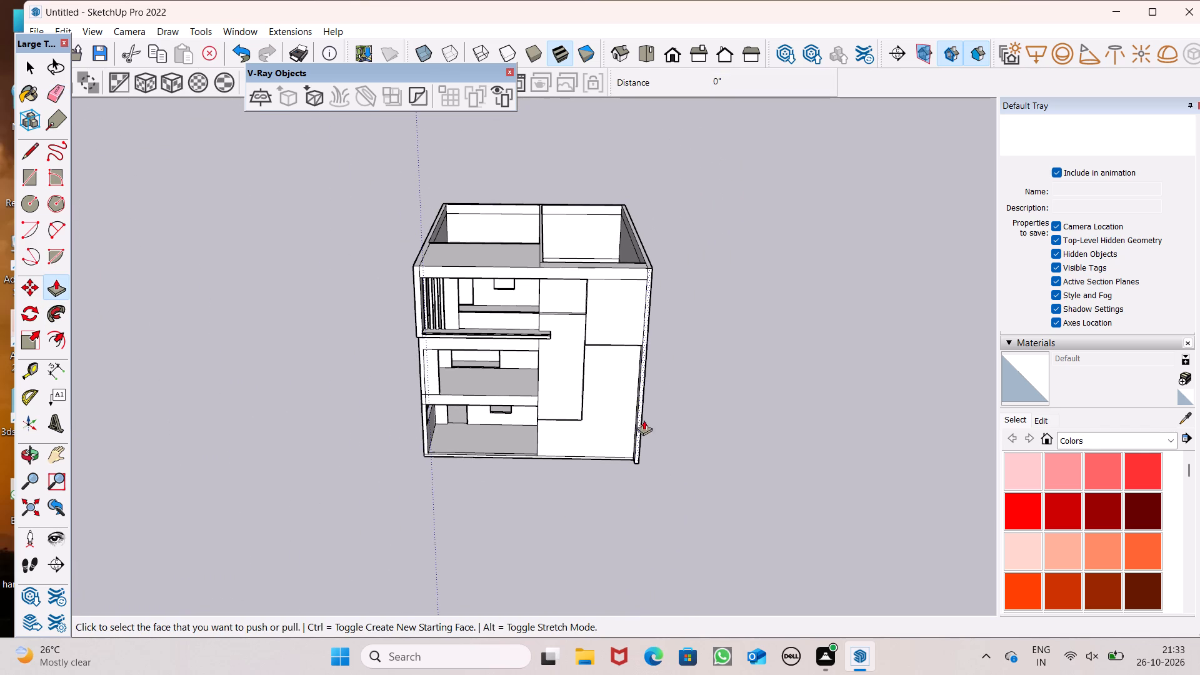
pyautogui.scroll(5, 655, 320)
# Erase the five horizontal lines running across the side wall so it becomes one plain face.
pyautogui.moveTo(678, 338); pyautogui.dragTo(552, 346, button='middle')
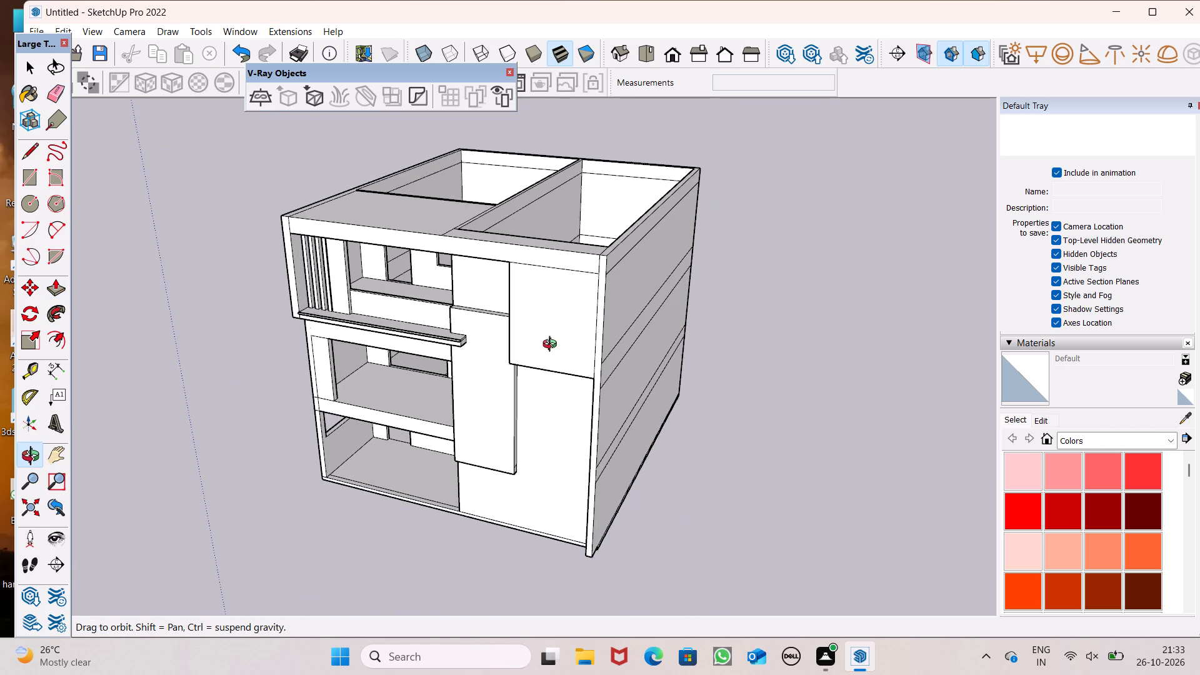
pyautogui.moveTo(552, 346); pyautogui.dragTo(552, 346, button='middle')
pyautogui.click(58, 96)
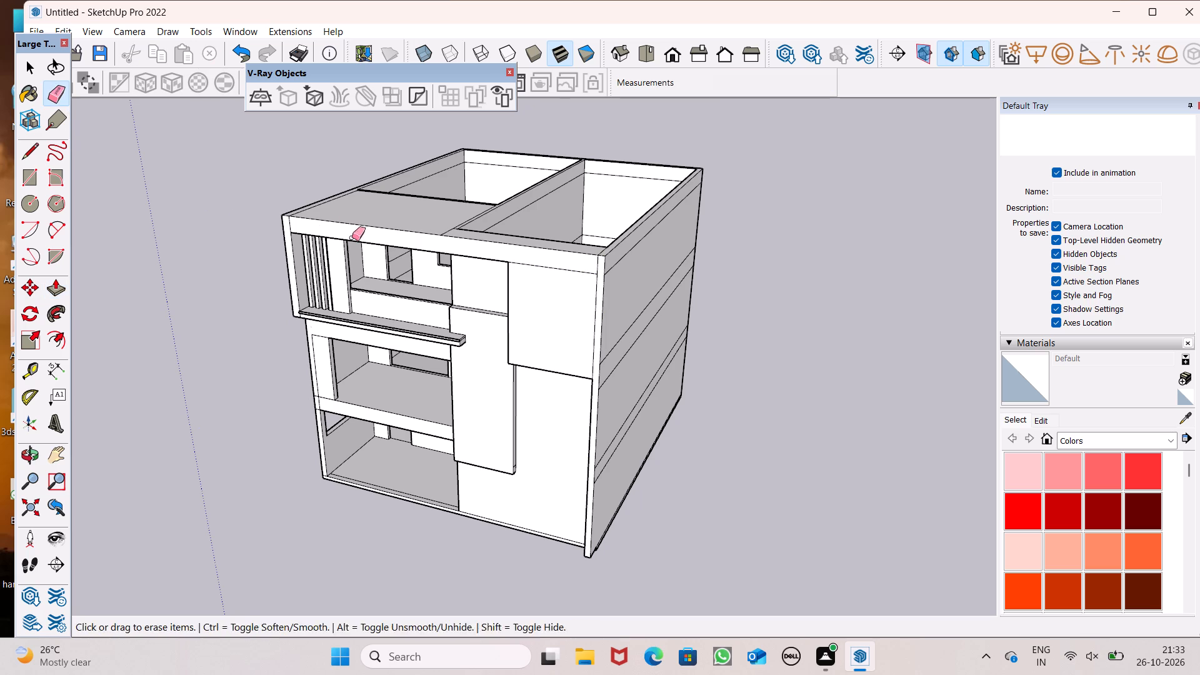
pyautogui.moveTo(351, 238); pyautogui.dragTo(229, 236, button='middle')
pyautogui.moveTo(561, 266); pyautogui.dragTo(644, 416)
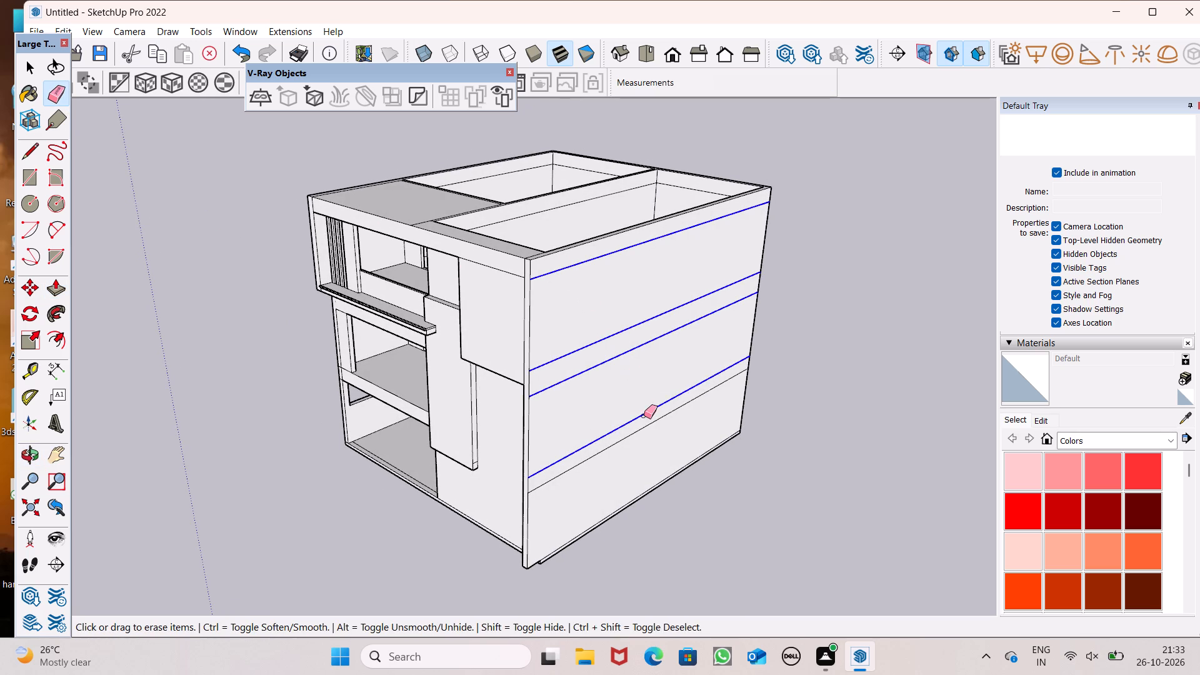
pyautogui.moveTo(644, 416); pyautogui.dragTo(649, 426)
pyautogui.moveTo(619, 381); pyautogui.dragTo(783, 391, button='middle')
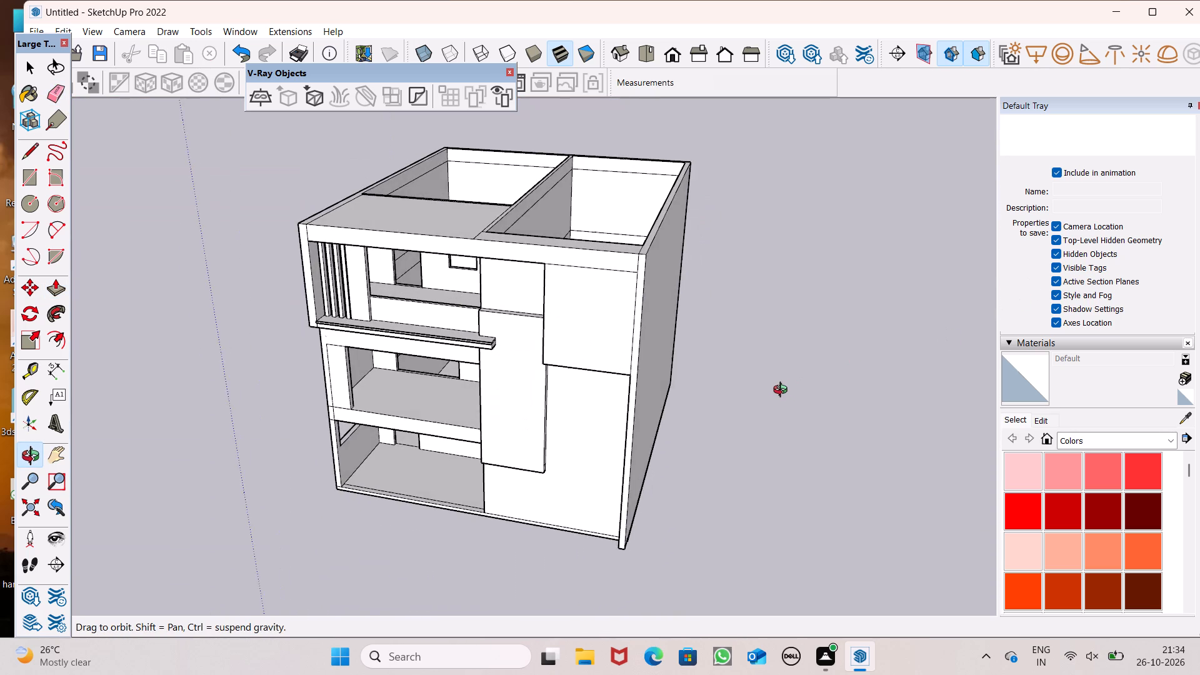
# Pull the base slab's narrow edge along the side wall outward 8' 6 5/16".
pyautogui.moveTo(783, 391); pyautogui.dragTo(701, 489, button='middle')
pyautogui.moveTo(667, 419); pyautogui.dragTo(938, 549, button='middle')
pyautogui.scroll(1, 667, 420)
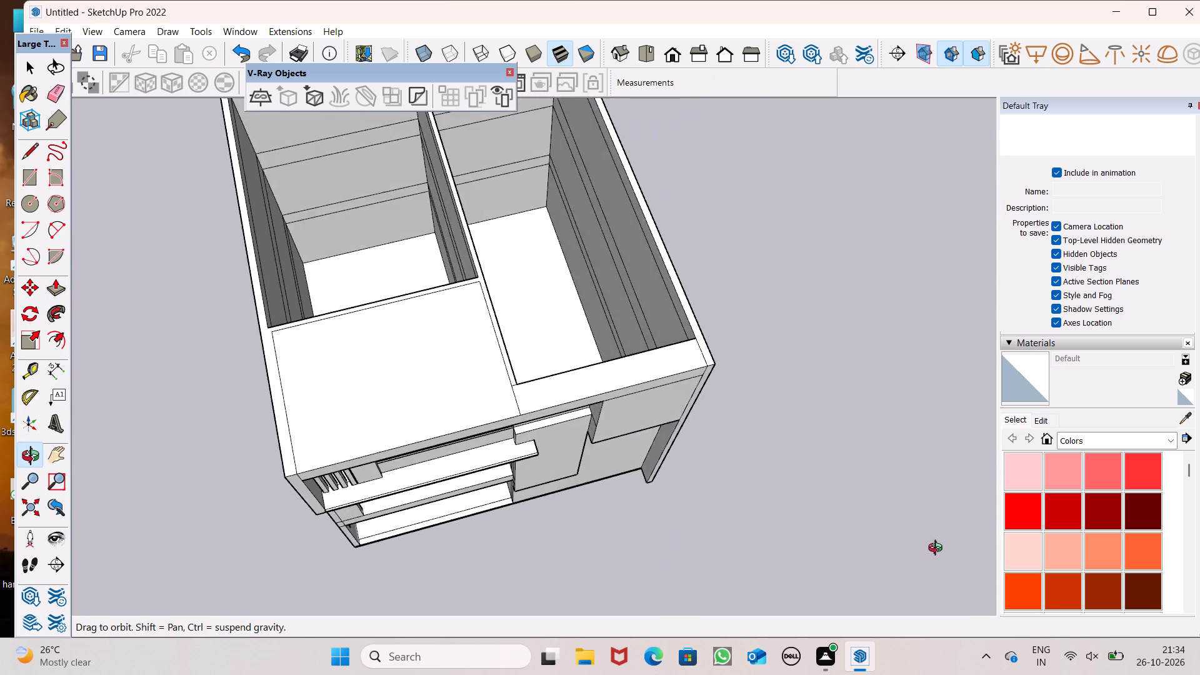
pyautogui.moveTo(938, 549); pyautogui.dragTo(698, 285, button='middle')
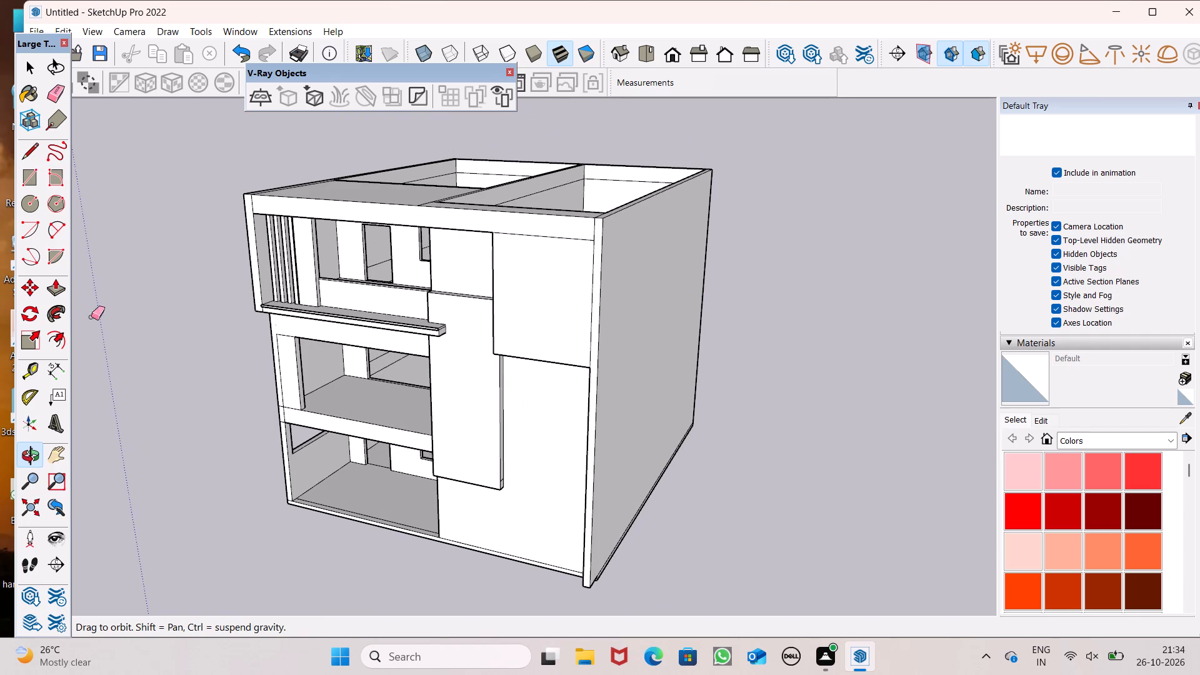
pyautogui.click(49, 293)
pyautogui.scroll(-4, 456, 262)
pyautogui.scroll(1, 614, 401)
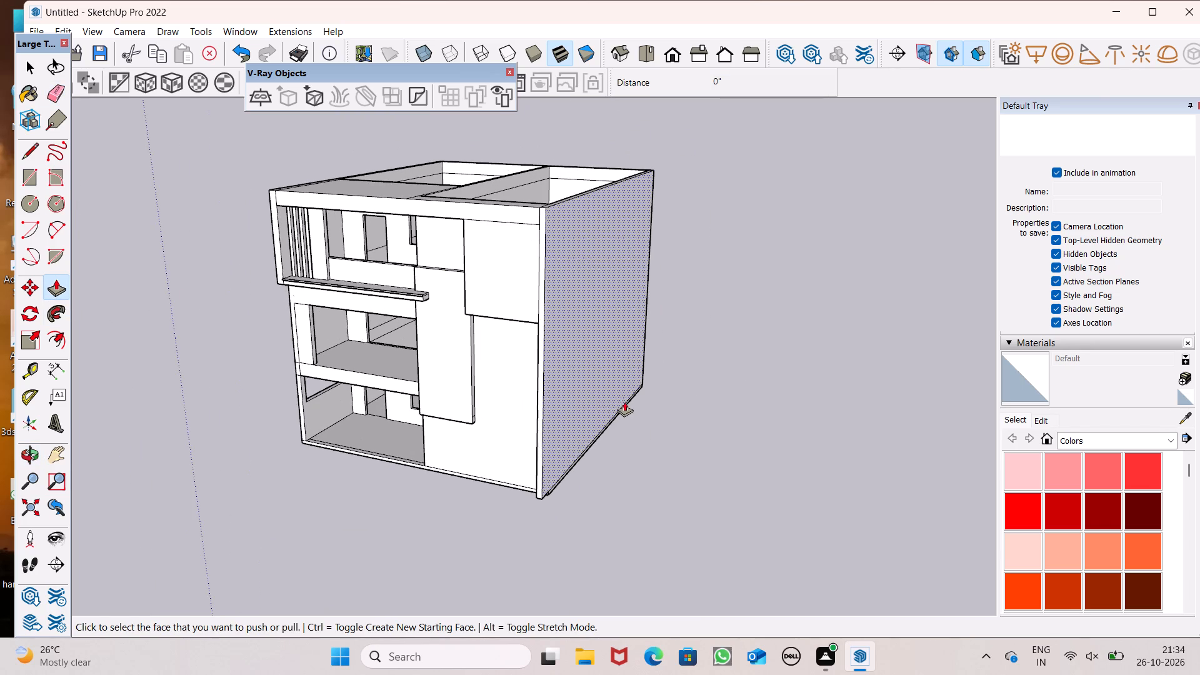
pyautogui.scroll(-2, 624, 401)
pyautogui.moveTo(587, 482); pyautogui.dragTo(599, 379, button='middle')
pyautogui.scroll(1, 598, 383)
pyautogui.scroll(3, 597, 448)
pyautogui.moveTo(597, 451); pyautogui.dragTo(612, 402, button='middle')
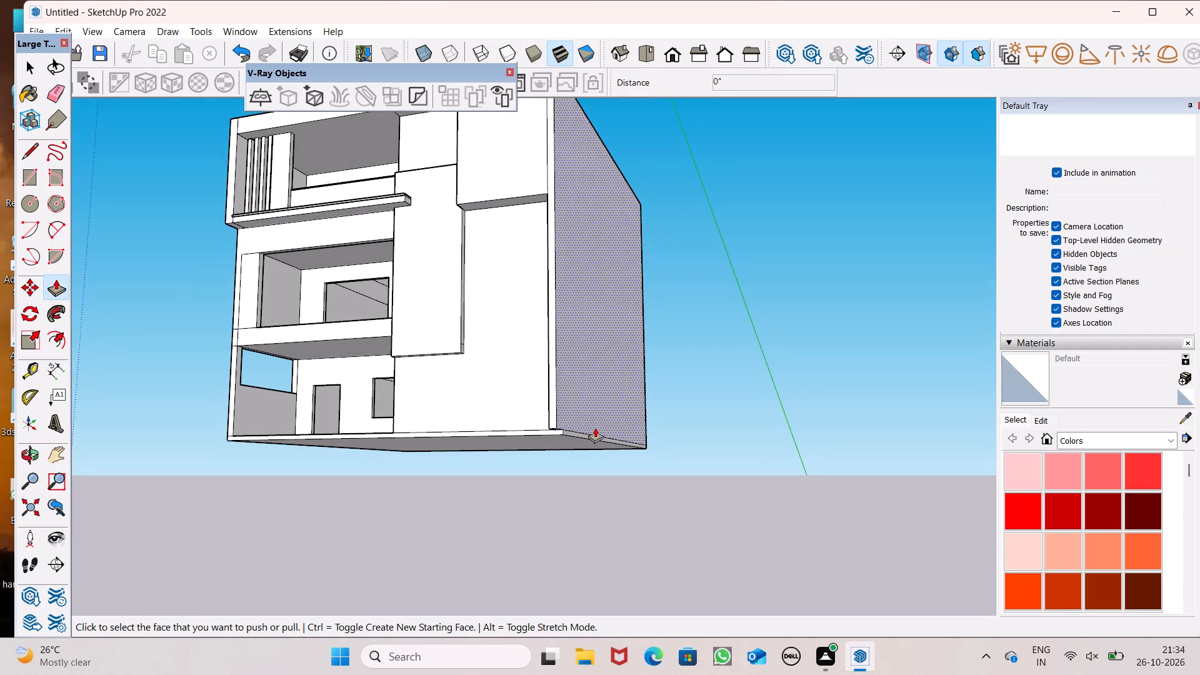
pyautogui.moveTo(578, 436); pyautogui.dragTo(660, 452)
pyautogui.scroll(-3, 689, 384)
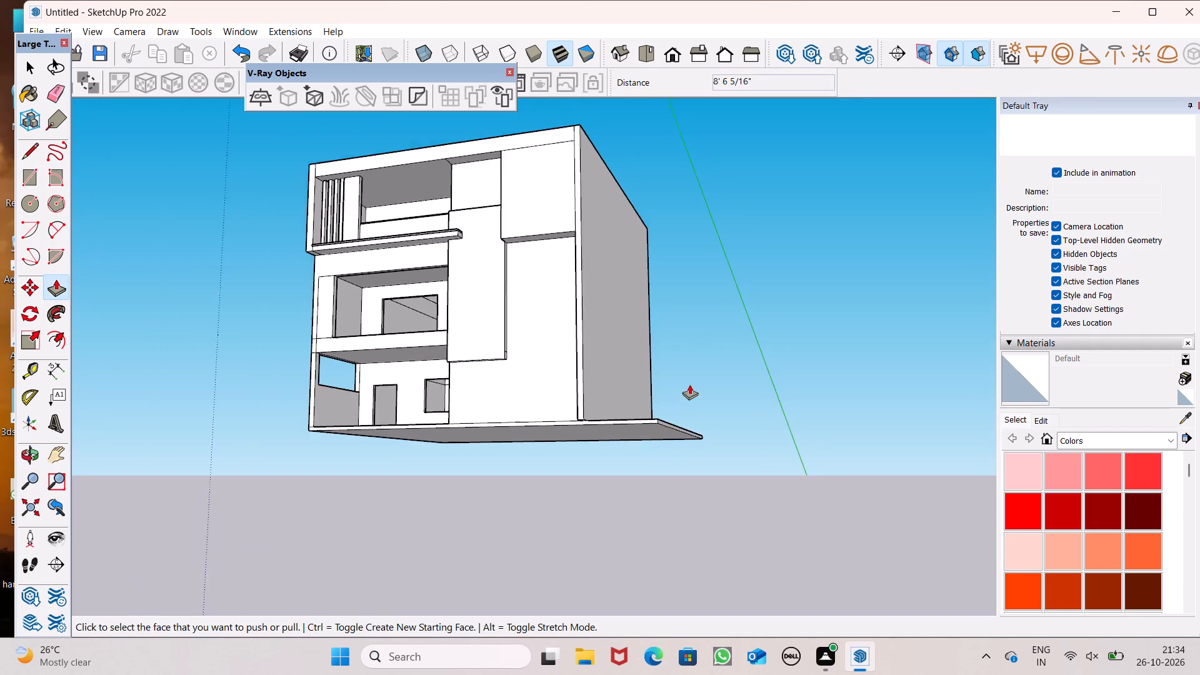
# Thicken the side wall by pulling its outer face out 1' 6 11/16" and pushing it back 9 1/16".
pyautogui.moveTo(696, 404); pyautogui.dragTo(747, 564, button='middle')
pyautogui.scroll(5, 674, 479)
pyautogui.moveTo(581, 444); pyautogui.dragTo(598, 449)
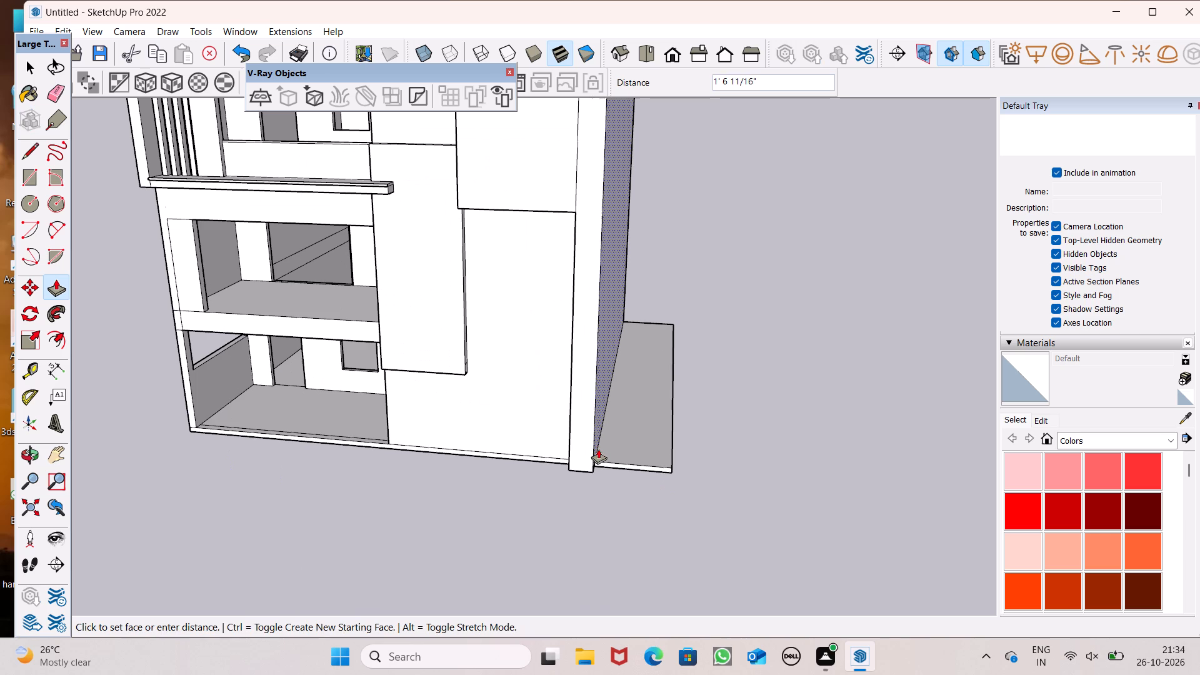
pyautogui.moveTo(598, 449); pyautogui.dragTo(589, 451)
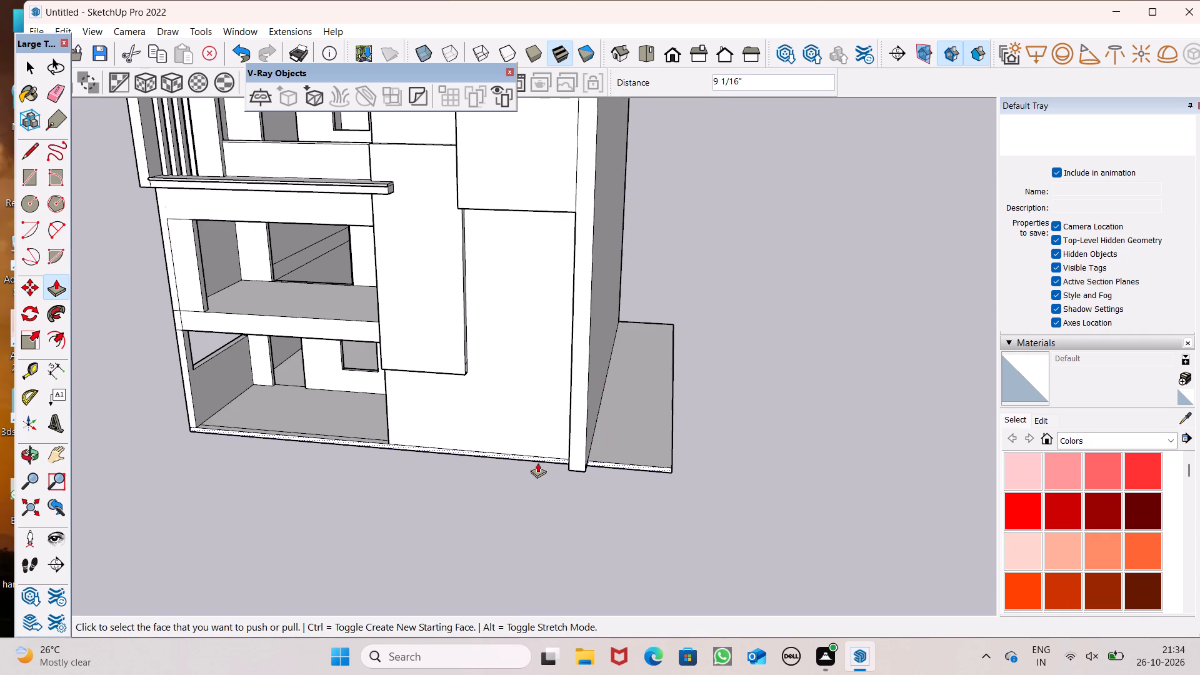
# Pull the base slab's narrow front edge outward 2' 2 11/16", flush with the corner strip.
pyautogui.moveTo(540, 459); pyautogui.dragTo(546, 478)
pyautogui.scroll(-2, 585, 428)
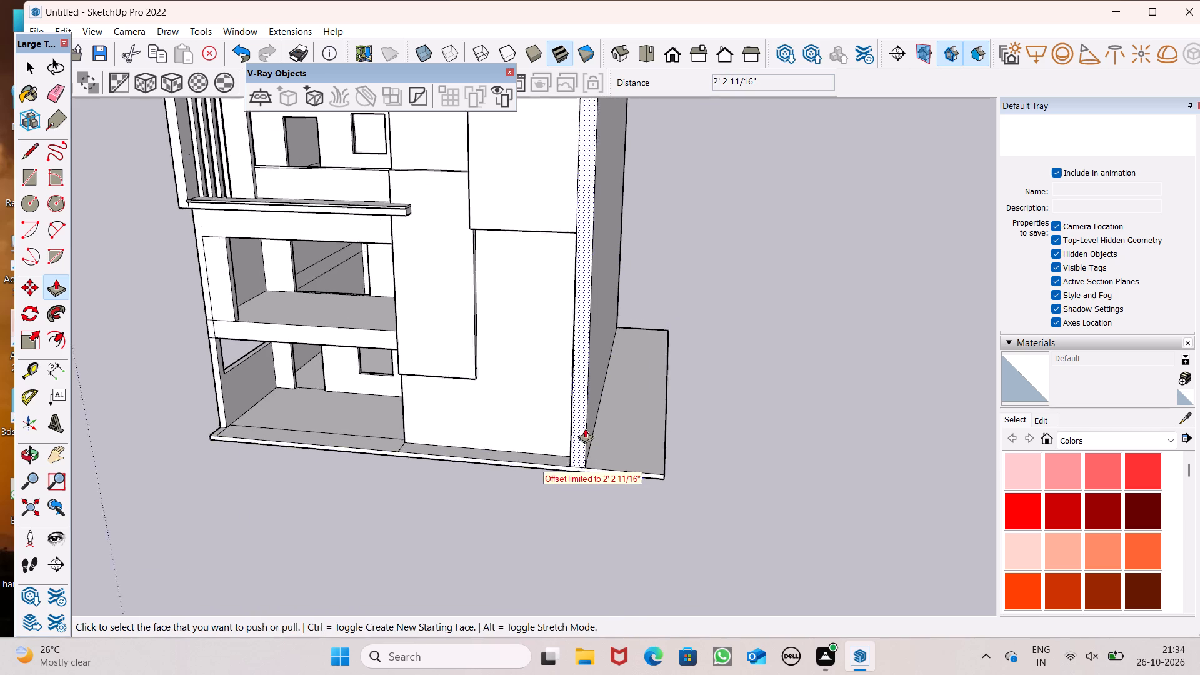
pyautogui.scroll(-3, 585, 428)
# Draw a 2' vertical line across the roof band, from the raised upper panel's inner top corner to the band's top edge.
pyautogui.moveTo(720, 438); pyautogui.dragTo(757, 489, button='middle')
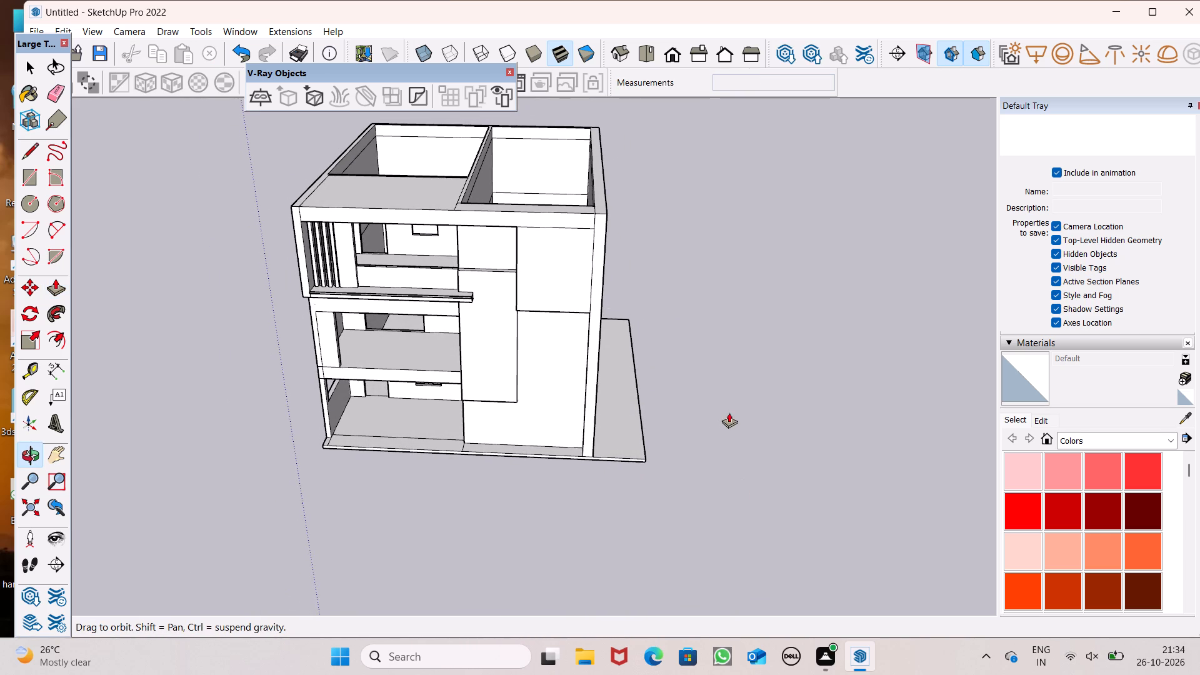
pyautogui.moveTo(721, 408); pyautogui.dragTo(784, 251, button='middle')
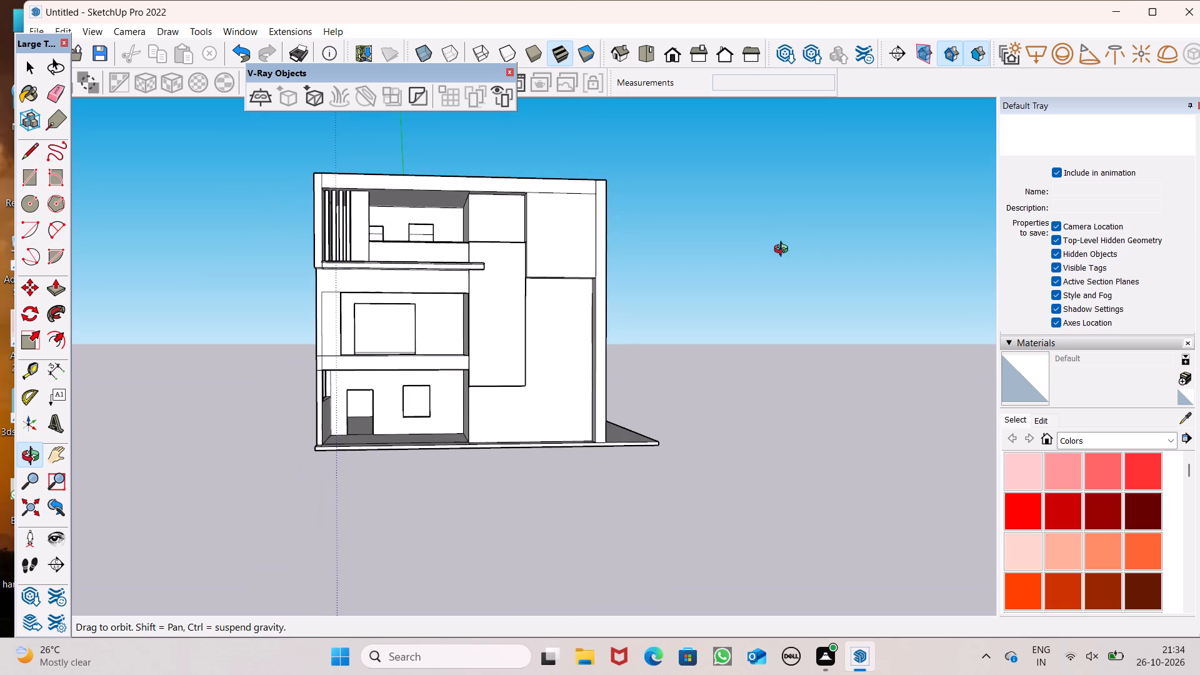
pyautogui.moveTo(784, 251); pyautogui.dragTo(784, 251, button='middle')
pyautogui.scroll(5, 529, 176)
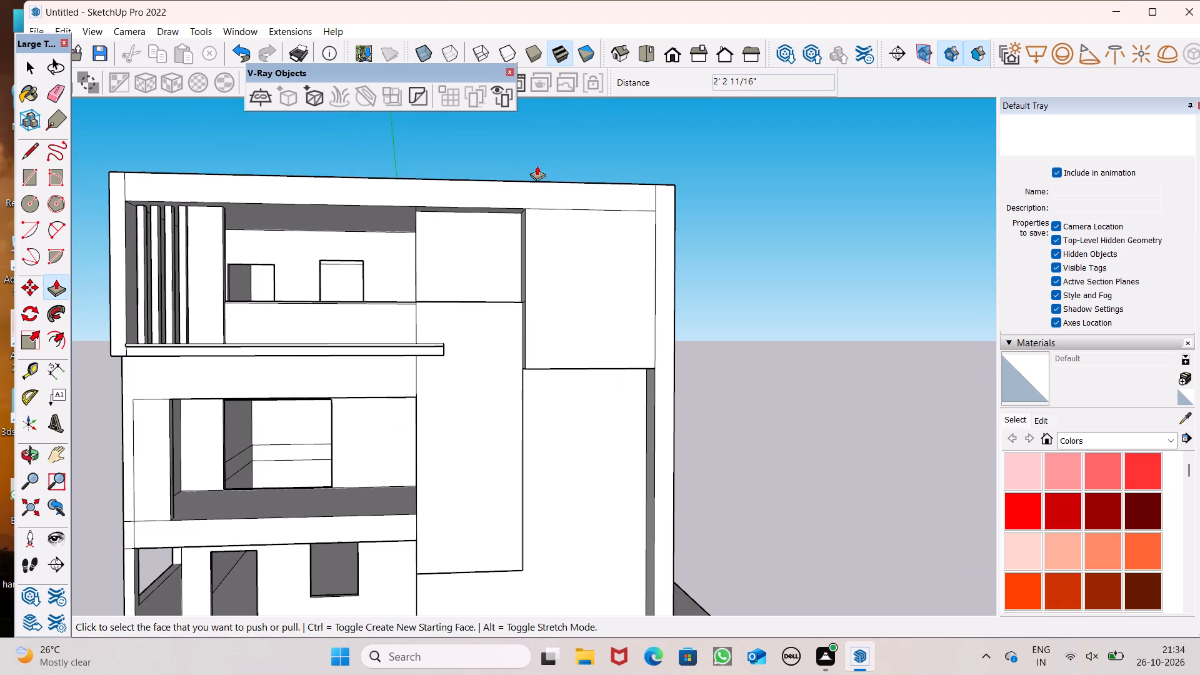
pyautogui.click(29, 153)
pyautogui.moveTo(445, 187); pyautogui.dragTo(436, 194, button='middle')
pyautogui.scroll(1, 436, 194)
pyautogui.scroll(5, 529, 212)
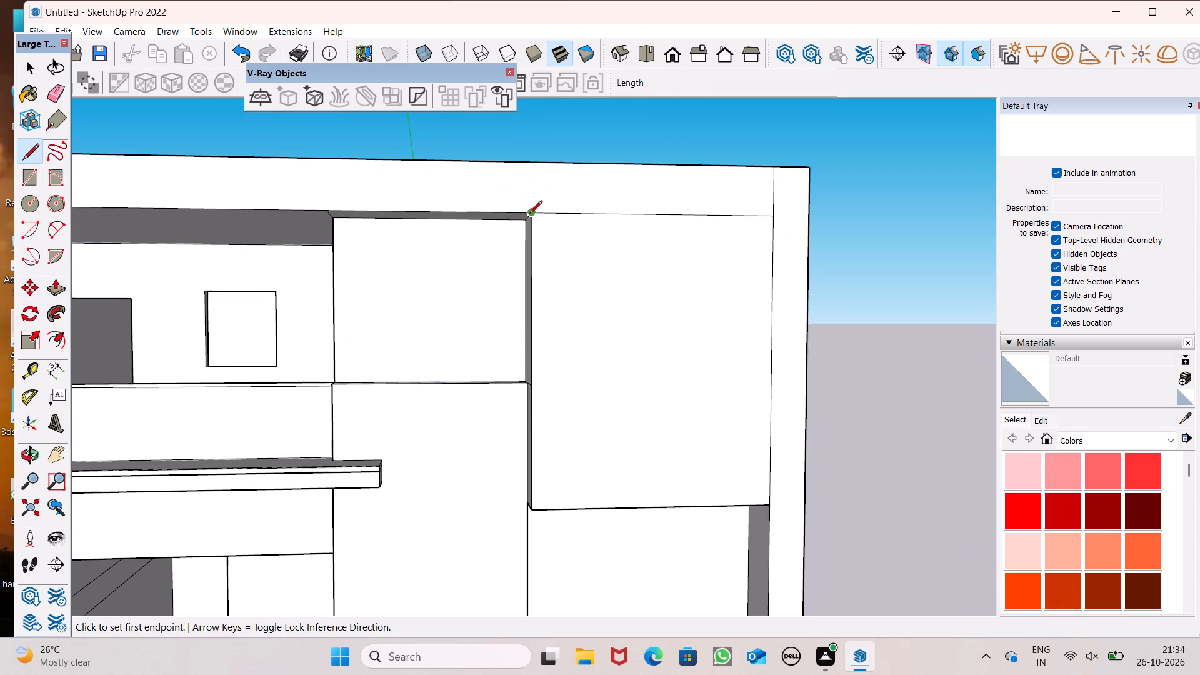
pyautogui.click(529, 214)
pyautogui.click(531, 161)
# Erase the horizontal edge separating the raised upper panel from the roof band above it.
pyautogui.click(61, 94)
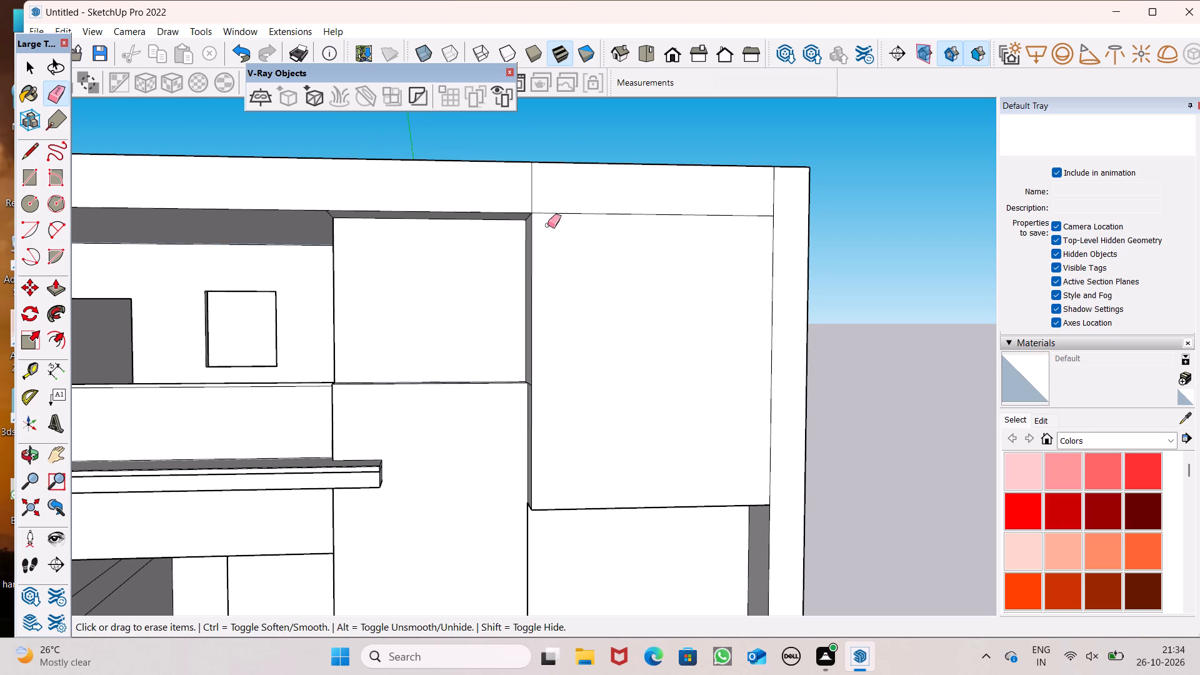
pyautogui.moveTo(579, 208); pyautogui.dragTo(585, 222)
pyautogui.moveTo(771, 241); pyautogui.dragTo(747, 252, button='middle')
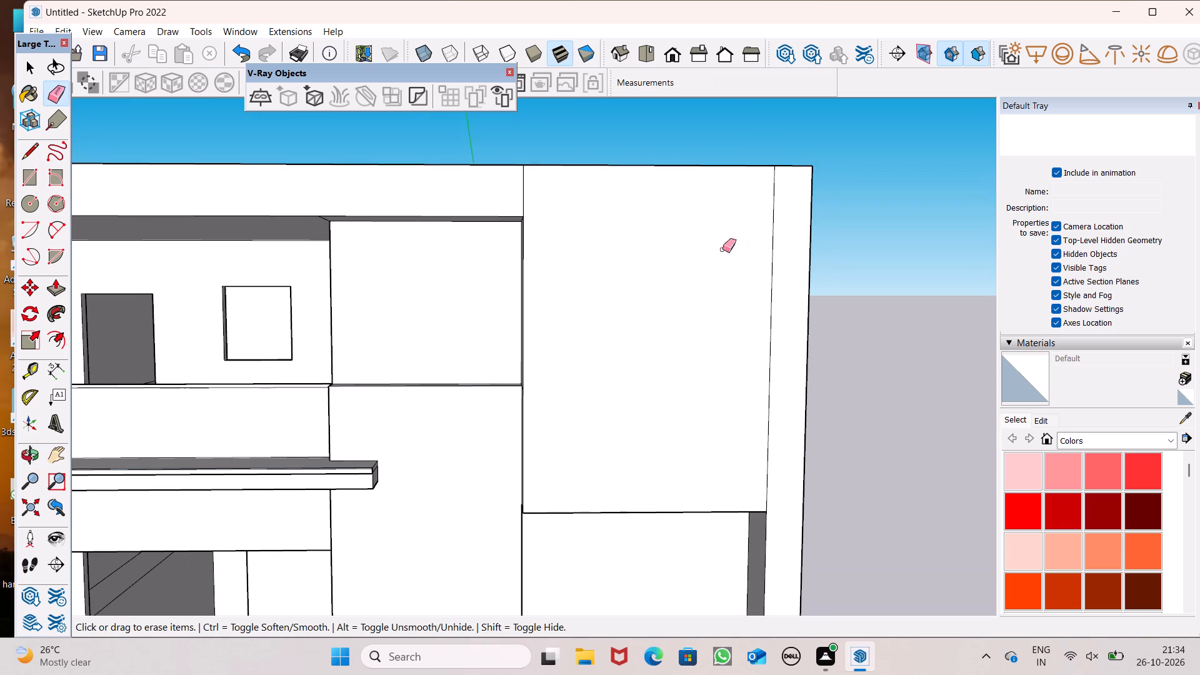
# Draw a vertical line down the raised upper panel from the roof's top edge to the panel's bottom edge, near its inner side.
pyautogui.click(26, 152)
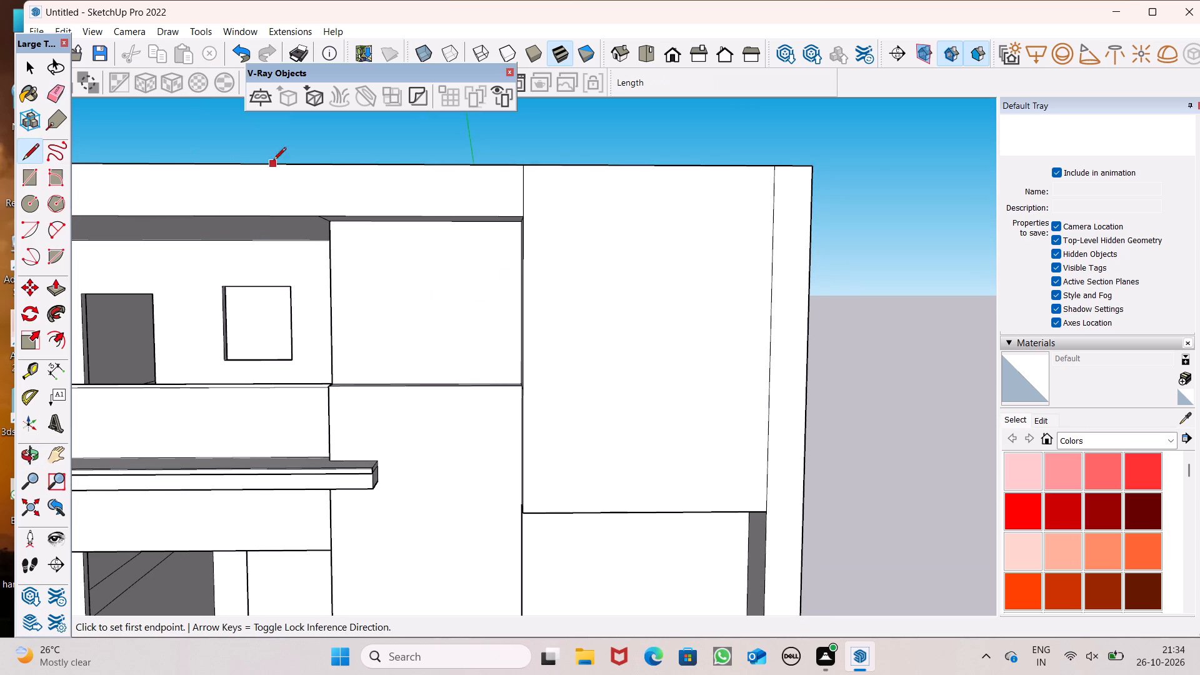
pyautogui.scroll(1, 569, 219)
pyautogui.moveTo(614, 232); pyautogui.dragTo(592, 244, button='middle')
pyautogui.scroll(1, 593, 242)
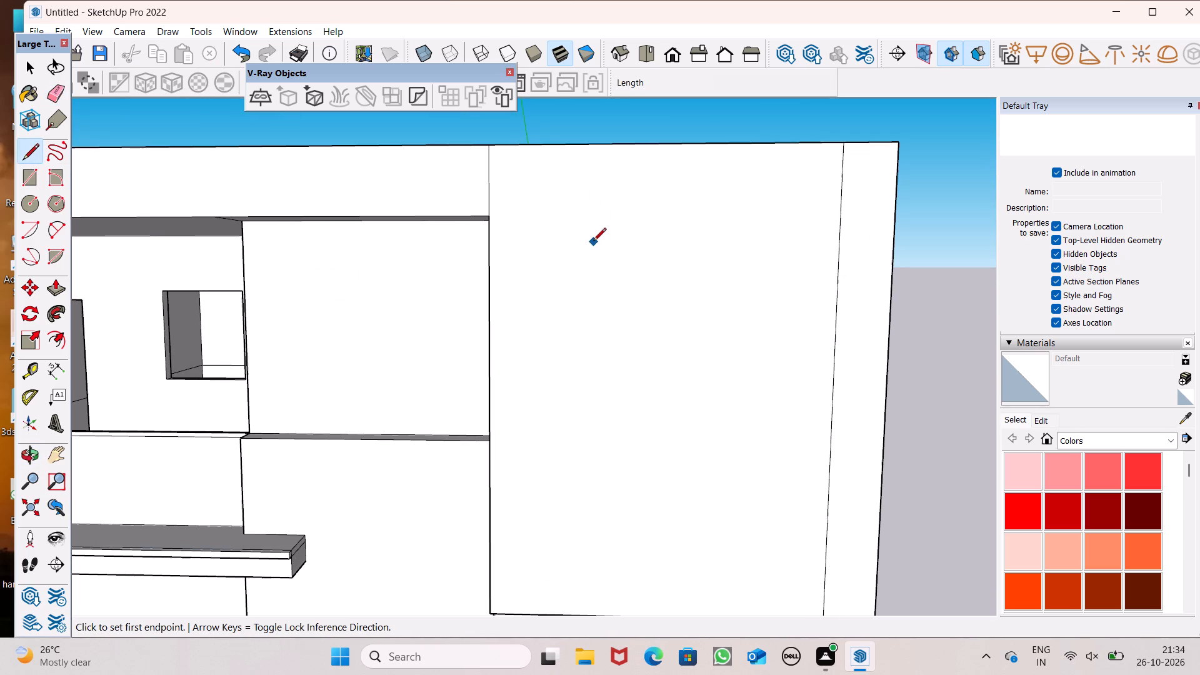
pyautogui.scroll(1, 593, 242)
pyautogui.click(548, 144)
pyautogui.scroll(-4, 586, 147)
pyautogui.scroll(1, 587, 148)
pyautogui.scroll(-2, 587, 149)
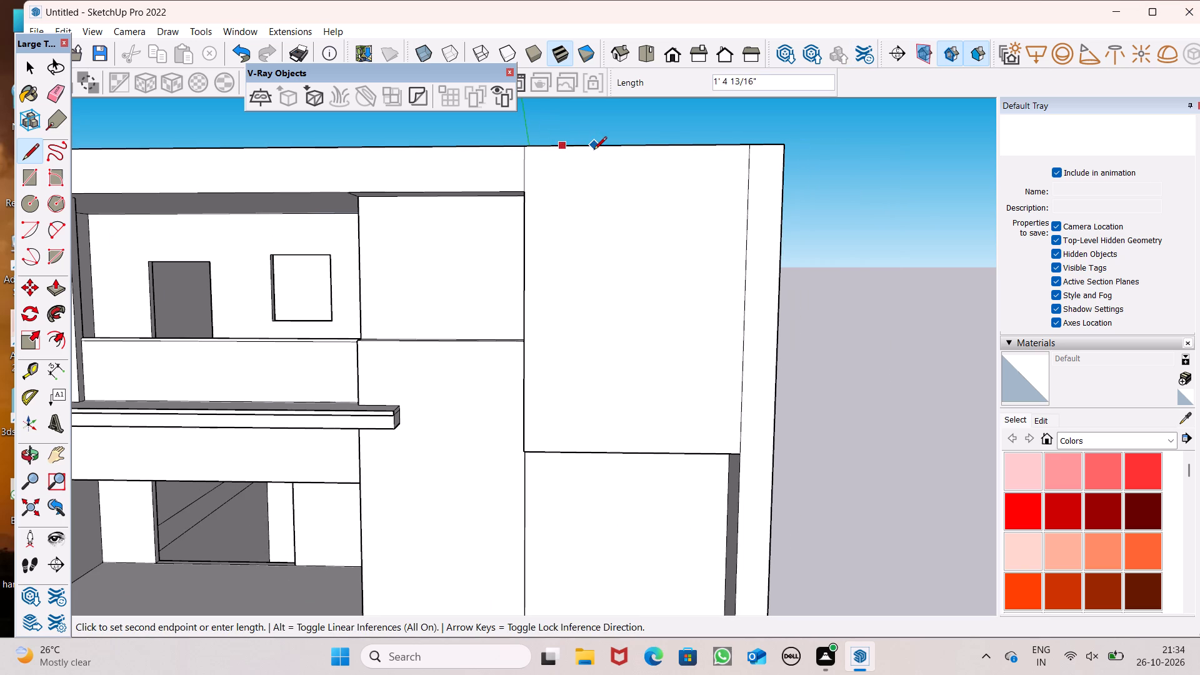
pyautogui.scroll(2, 574, 401)
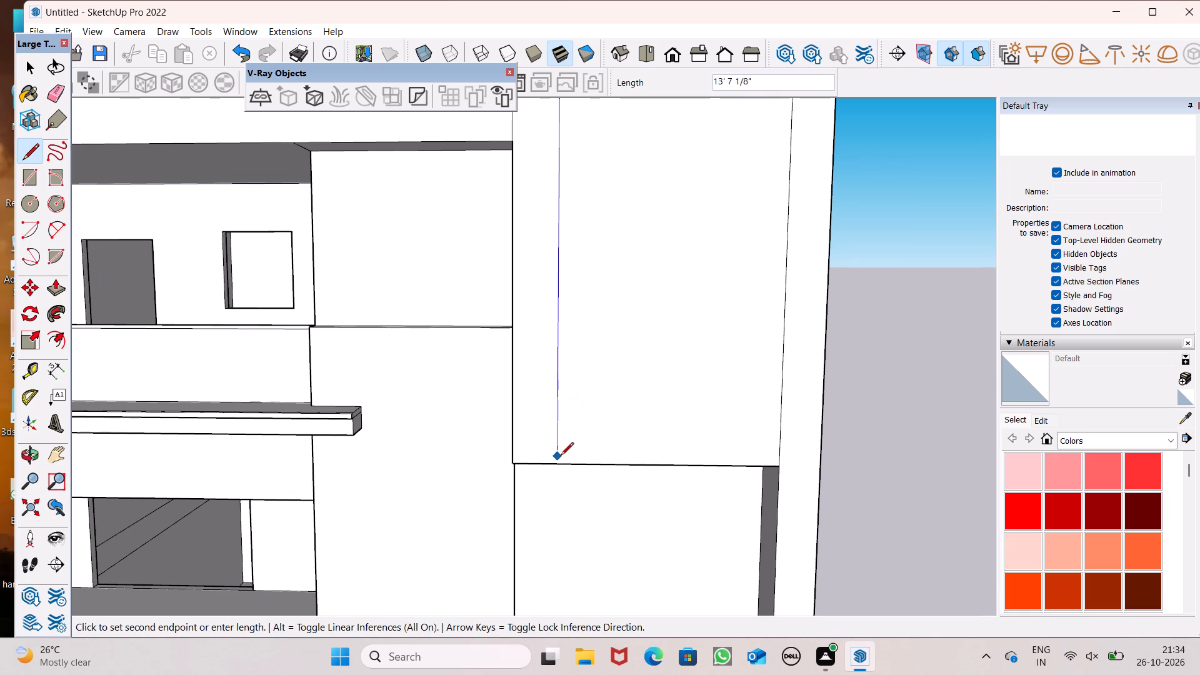
pyautogui.click(557, 462)
pyautogui.scroll(-4, 552, 472)
pyautogui.press('space')
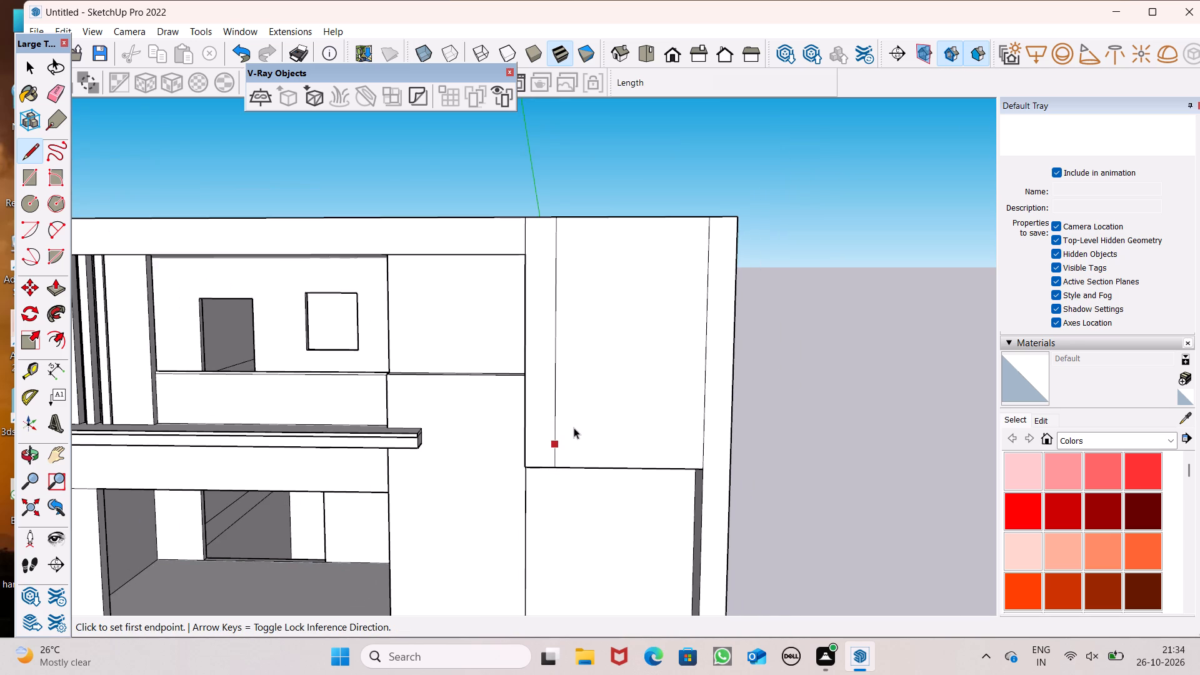
# Copy the vertical panel line 1' 5 1/8" toward the corner strip and multiply it into six evenly spaced copies.
pyautogui.scroll(3, 574, 427)
pyautogui.click(546, 460)
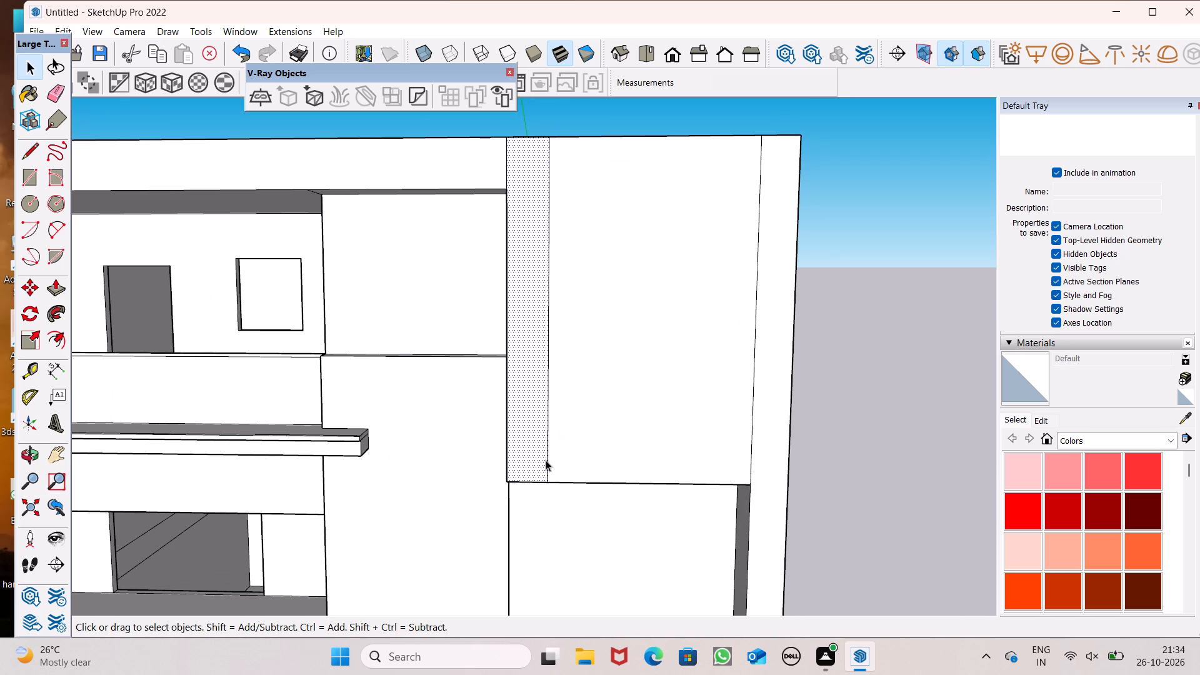
pyautogui.click(897, 456)
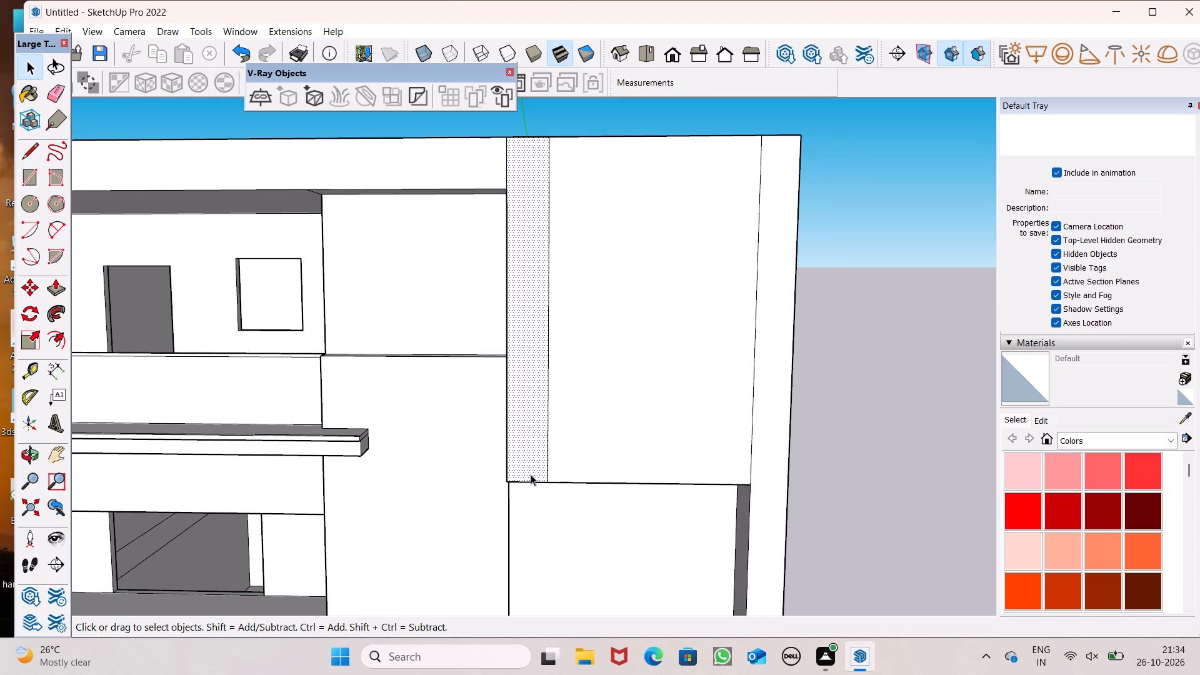
pyautogui.click(546, 475)
pyautogui.press('m')
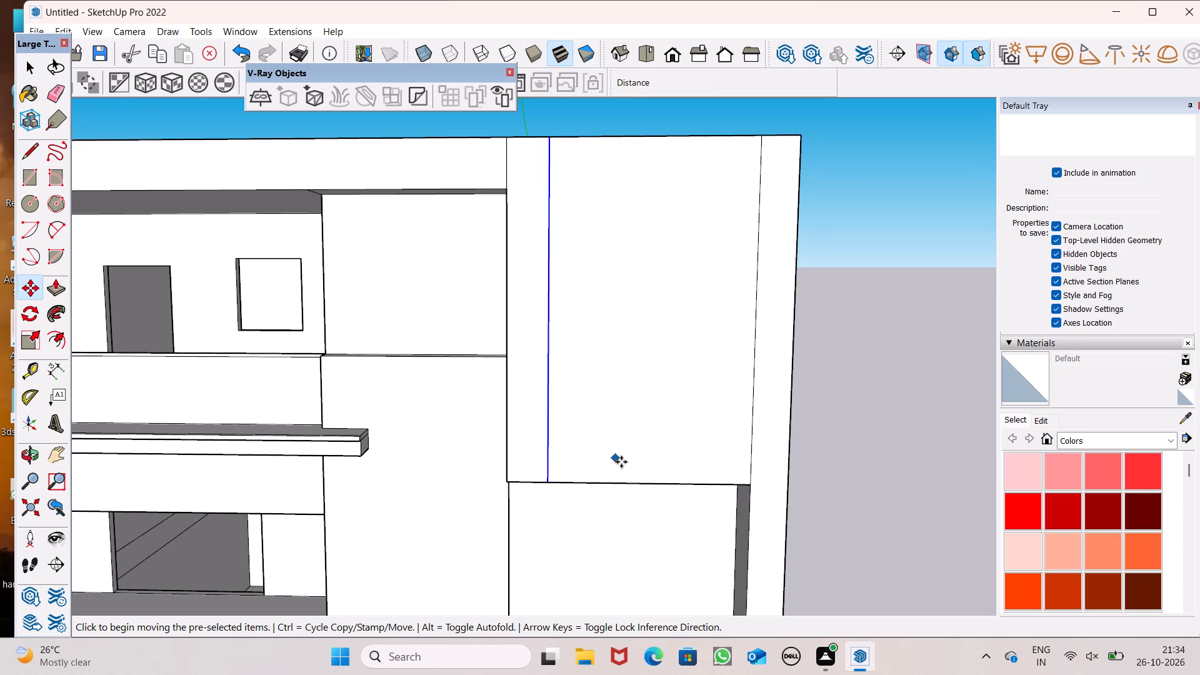
pyautogui.press('Return')
pyautogui.moveTo(551, 485); pyautogui.dragTo(582, 484)
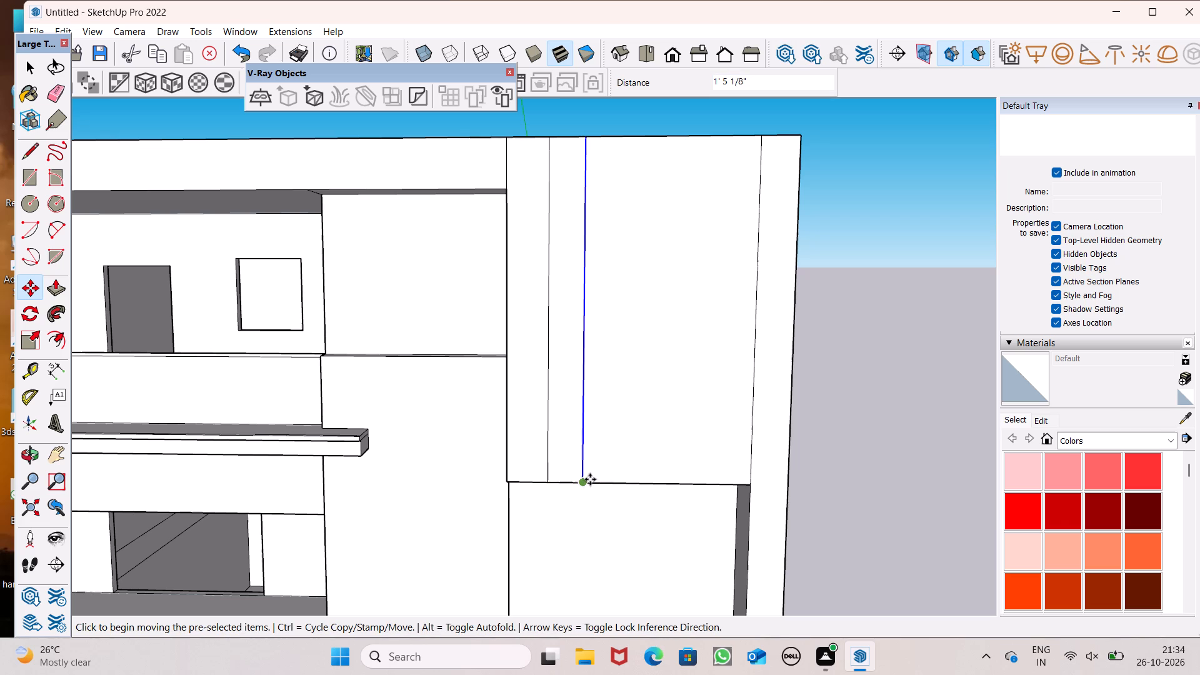
pyautogui.write('*6')
pyautogui.press('Return')
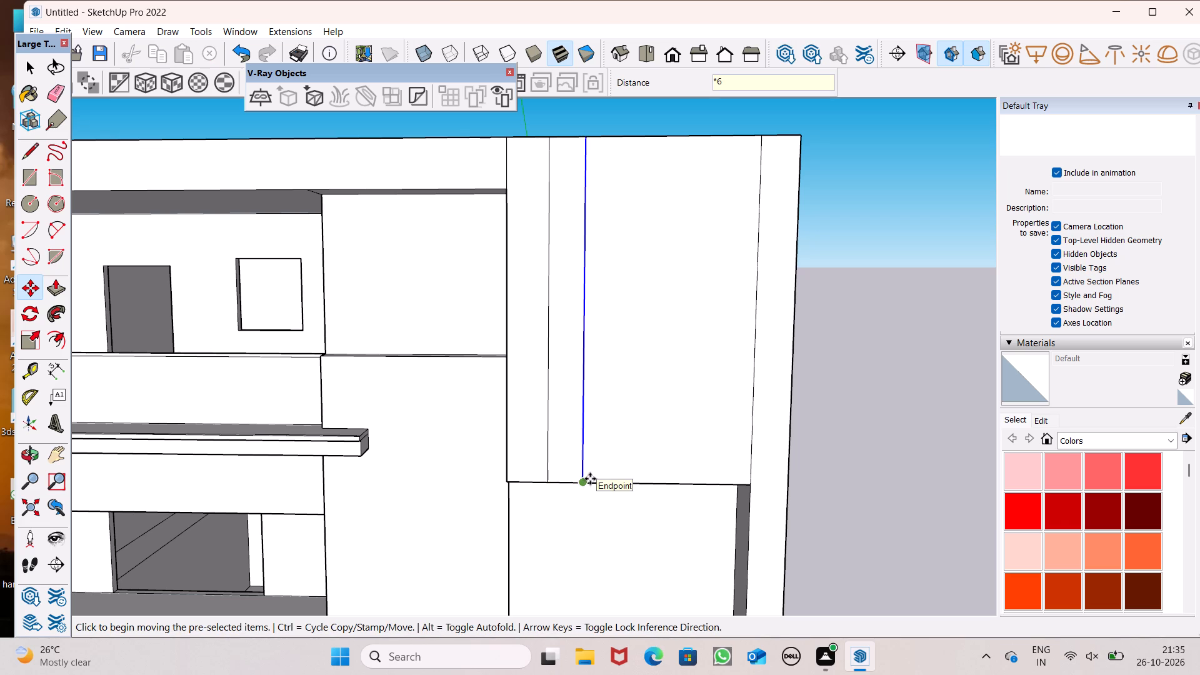
pyautogui.press('space')
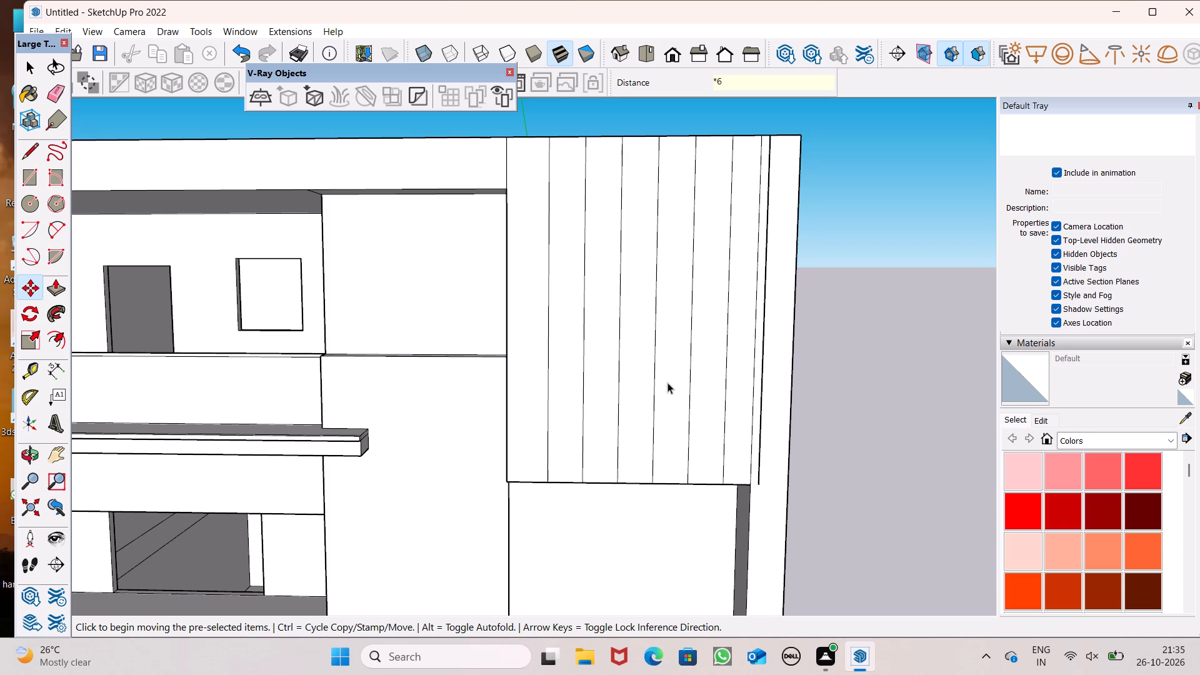
# Erase the surplus line copy that falls on the corner strip.
pyautogui.click(58, 98)
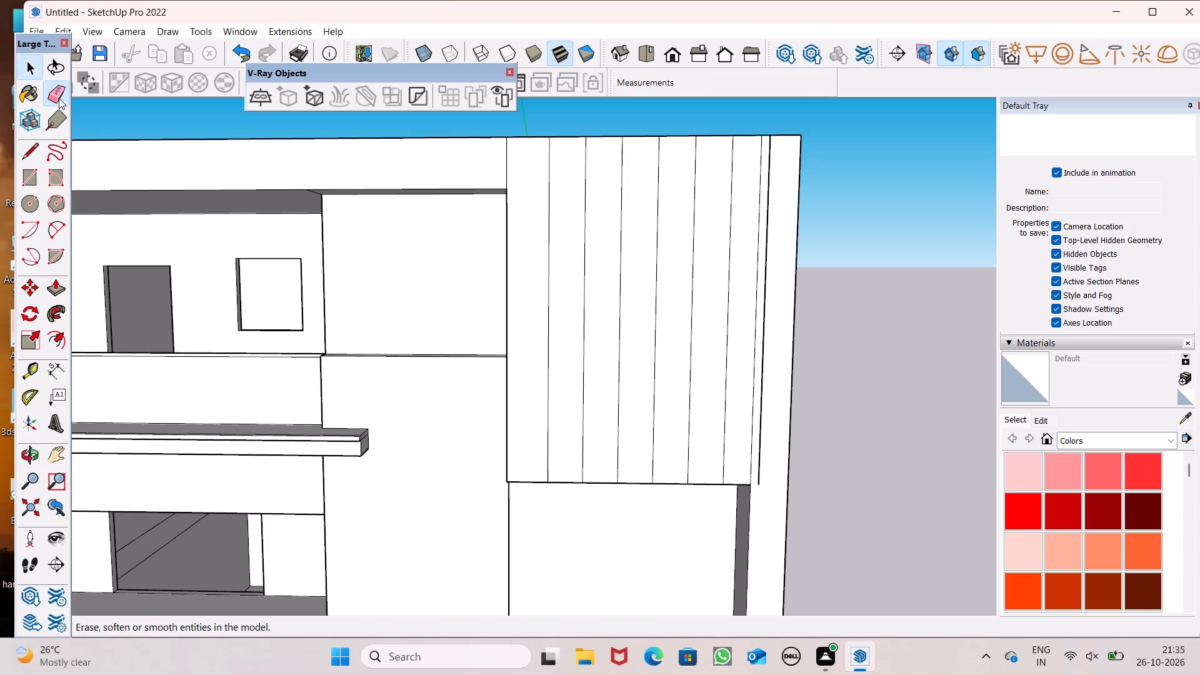
pyautogui.scroll(1, 722, 489)
pyautogui.moveTo(771, 482); pyautogui.dragTo(762, 474)
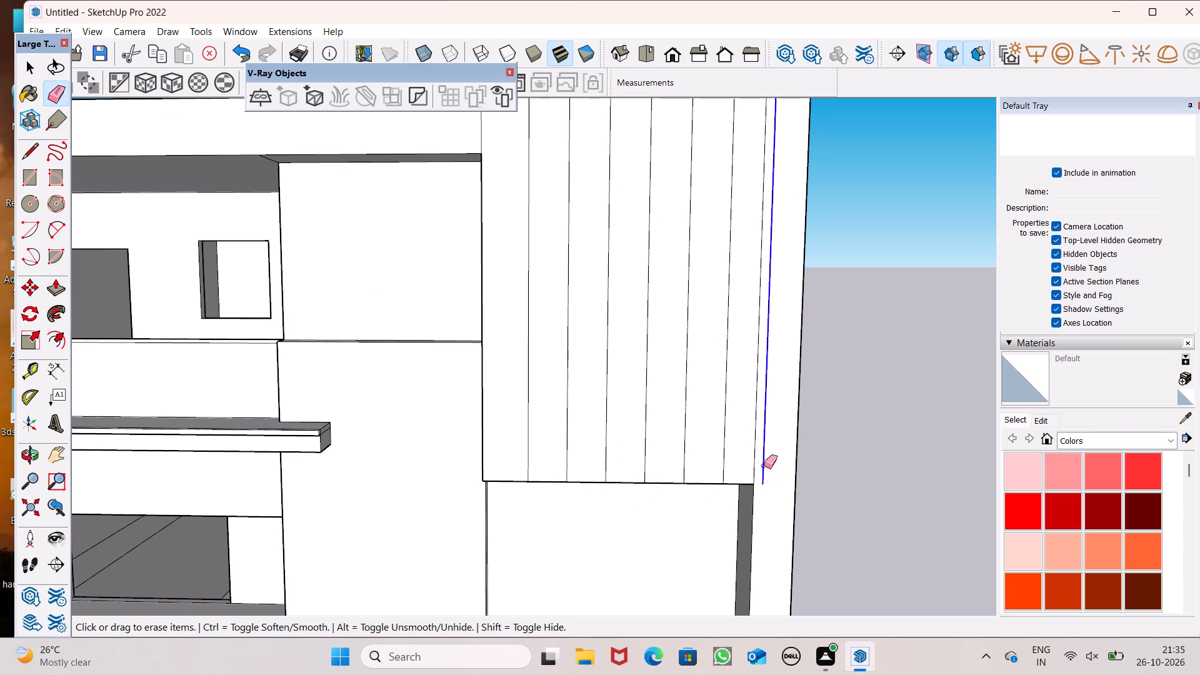
pyautogui.scroll(-2, 766, 443)
# Pull the corner strip's front face outward 1' 1 5/16" beyond the grooved upper panel.
pyautogui.moveTo(779, 442); pyautogui.dragTo(752, 538, button='middle')
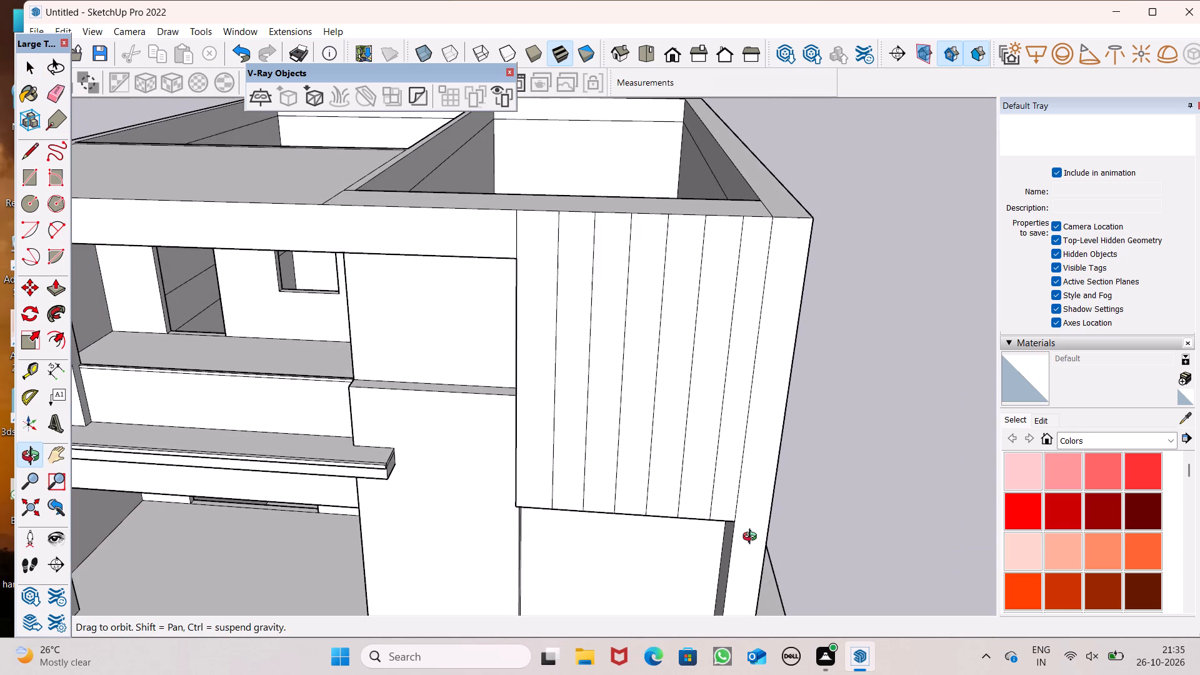
pyautogui.moveTo(752, 538); pyautogui.dragTo(885, 474, button='middle')
pyautogui.scroll(-2, 569, 275)
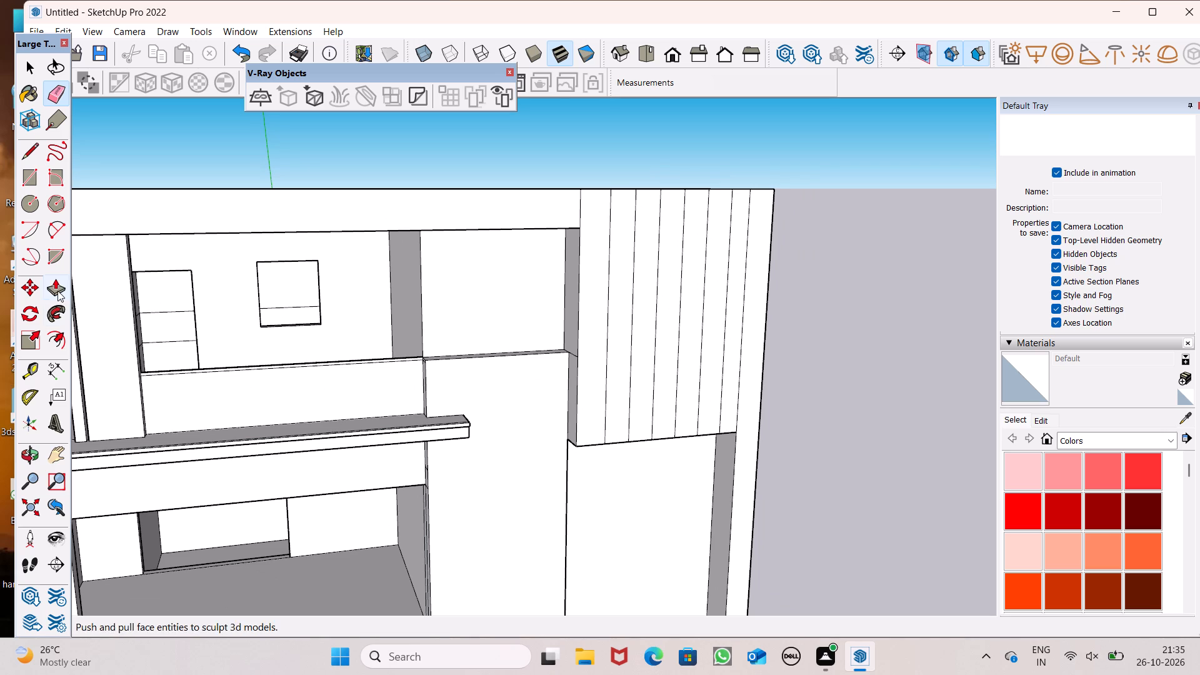
pyautogui.click(54, 285)
pyautogui.moveTo(760, 380); pyautogui.dragTo(782, 479, button='middle')
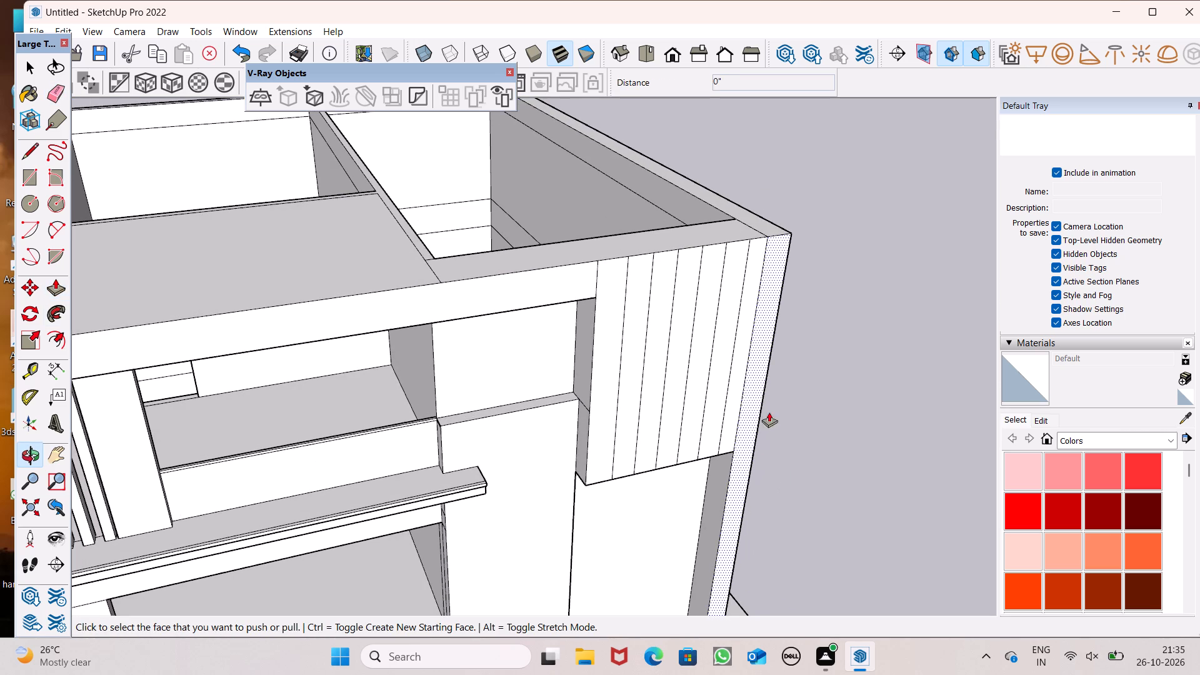
pyautogui.scroll(-1, 745, 318)
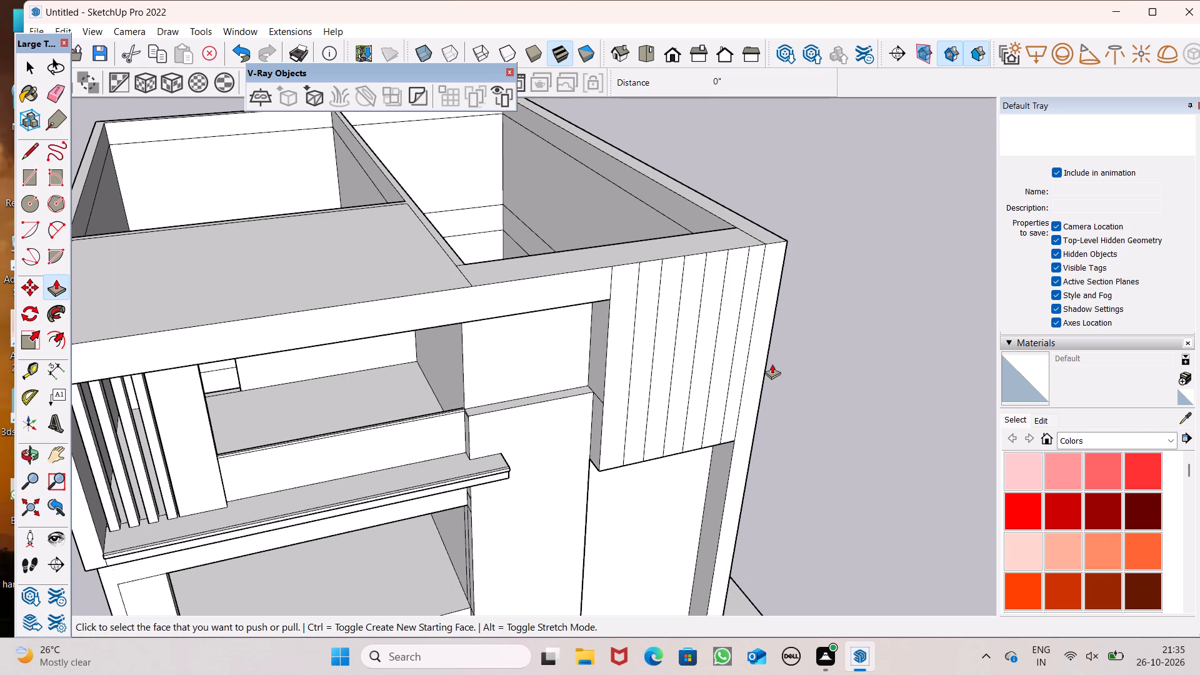
pyautogui.moveTo(758, 369); pyautogui.dragTo(767, 379)
pyautogui.scroll(-2, 701, 328)
pyautogui.moveTo(806, 387); pyautogui.dragTo(740, 333, button='middle')
pyautogui.scroll(-1, 855, 291)
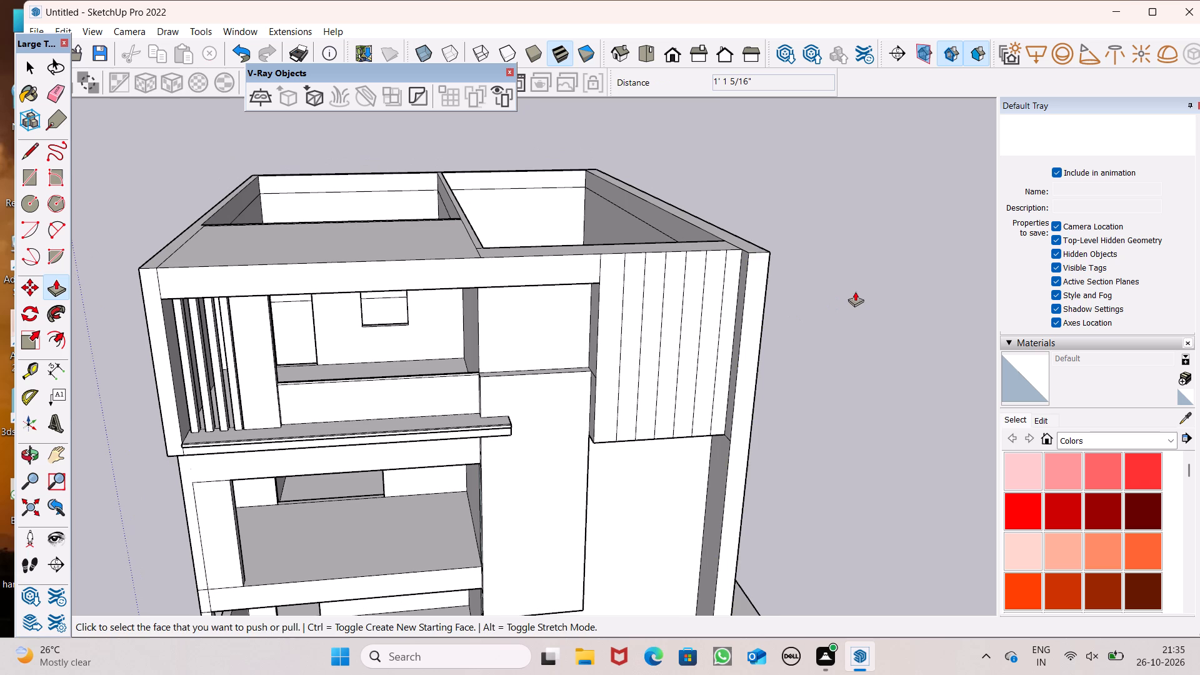
# Examine the whole house model from the front, from below and from above.
pyautogui.moveTo(844, 337); pyautogui.dragTo(798, 278, button='middle')
pyautogui.press('space')
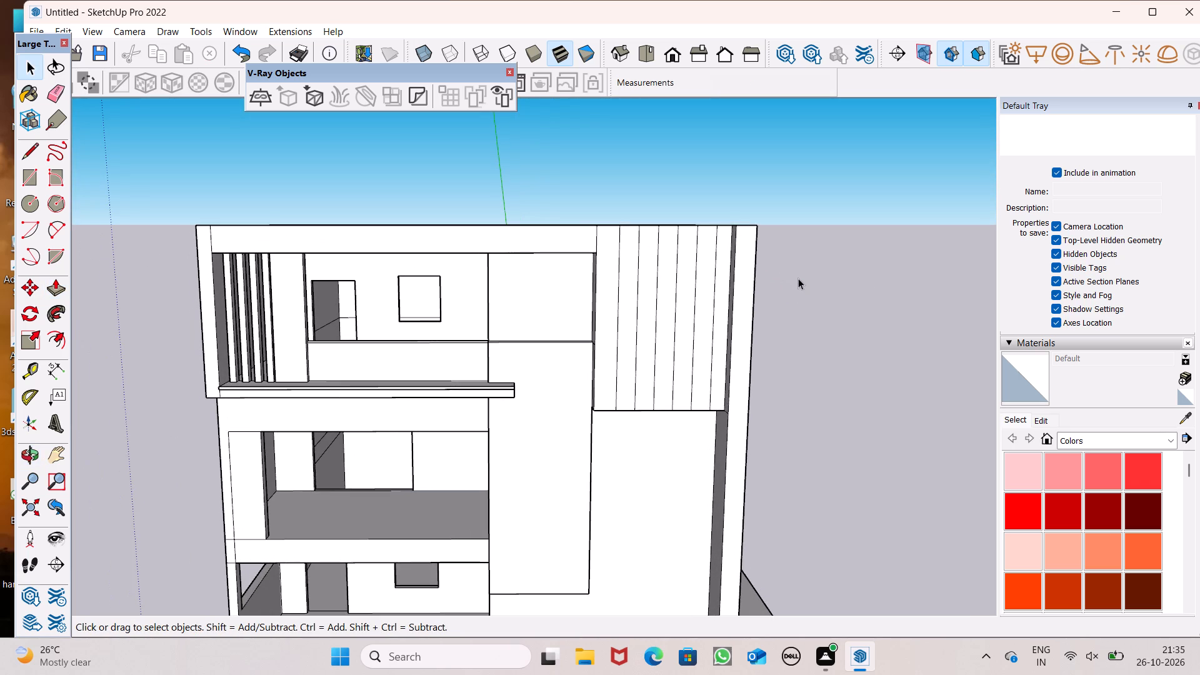
pyautogui.scroll(-5, 771, 327)
pyautogui.moveTo(759, 359); pyautogui.dragTo(759, 367, button='middle')
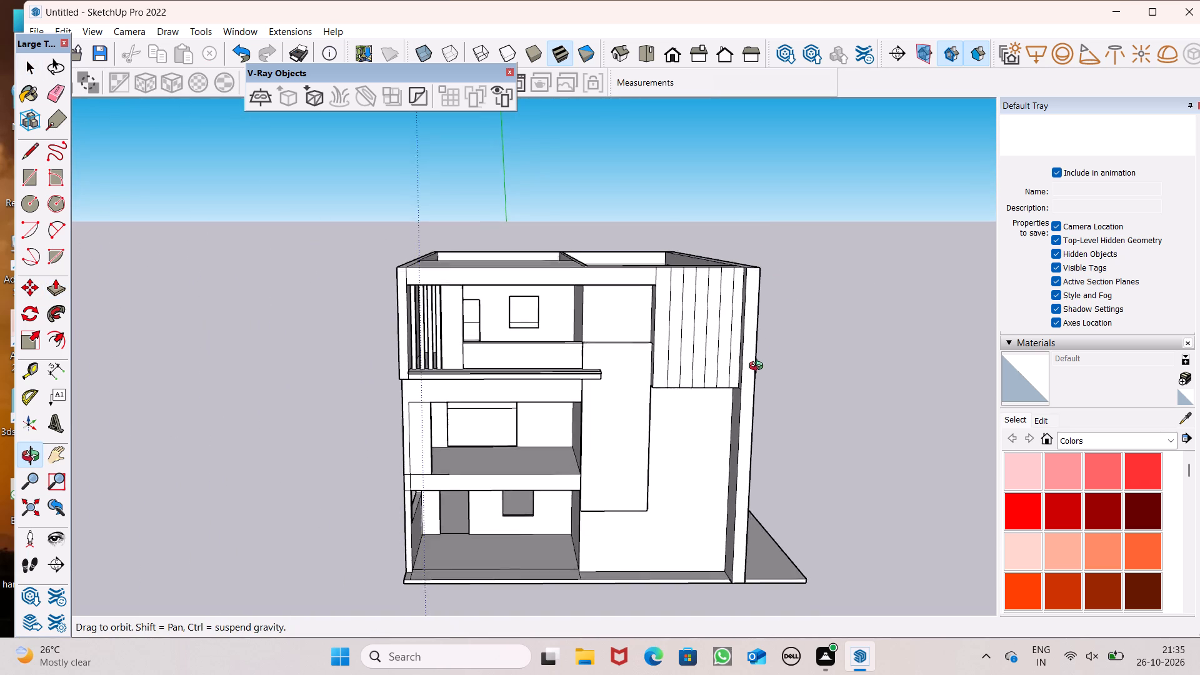
pyautogui.moveTo(759, 367); pyautogui.dragTo(741, 377, button='middle')
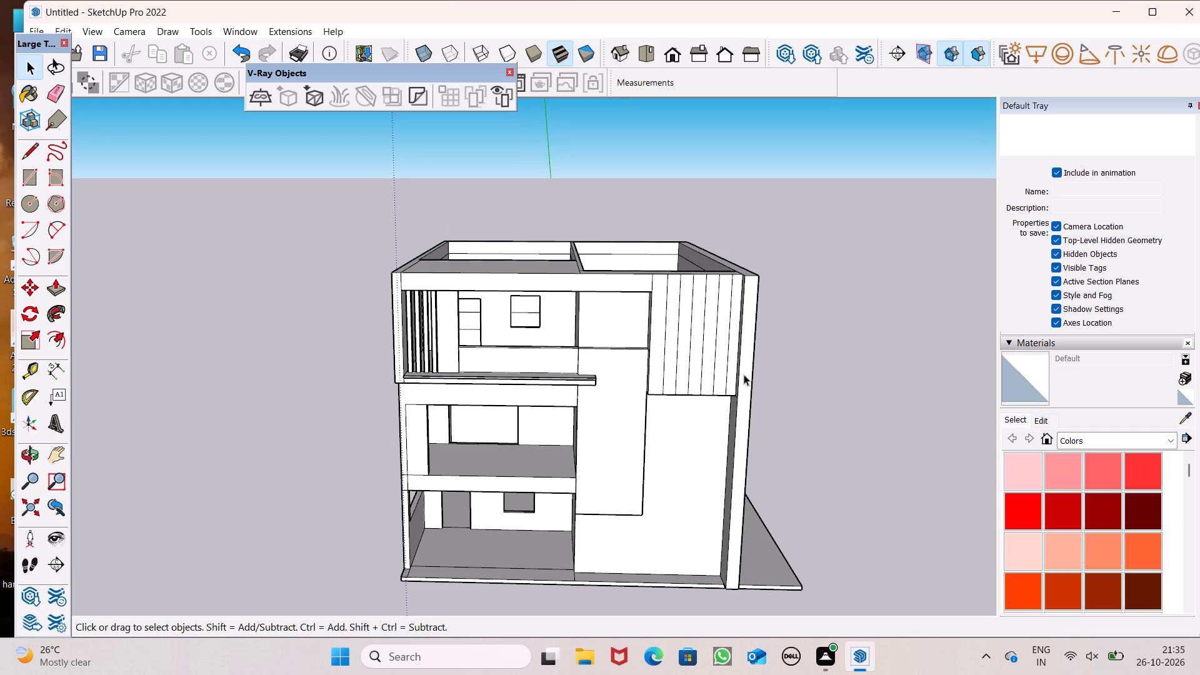
pyautogui.scroll(-4, 558, 192)
pyautogui.moveTo(657, 316); pyautogui.dragTo(661, 152, button='middle')
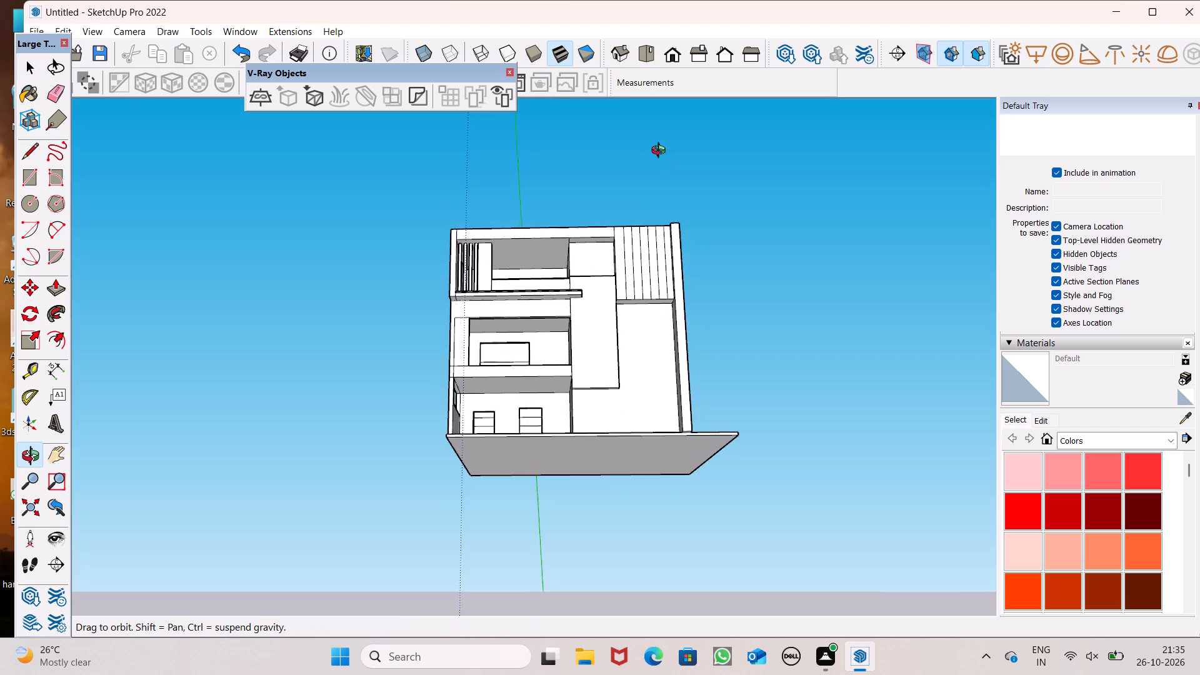
pyautogui.moveTo(661, 152); pyautogui.dragTo(731, 517, button='middle')
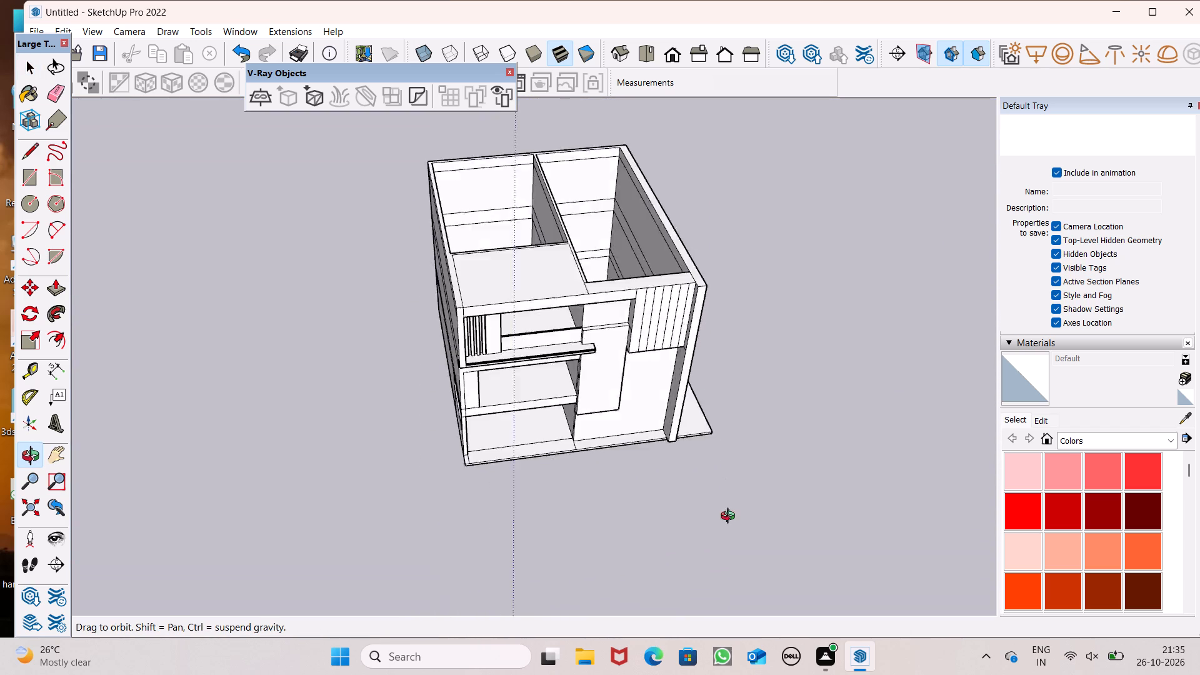
# Draw a line along the wall edge at the lower slab level inside the rear room behind the front roof slab, closing its floor face.
pyautogui.moveTo(731, 517); pyautogui.dragTo(731, 602, button='middle')
pyautogui.moveTo(579, 364); pyautogui.dragTo(431, 503, button='middle')
pyautogui.scroll(1, 431, 514)
pyautogui.scroll(1, 522, 240)
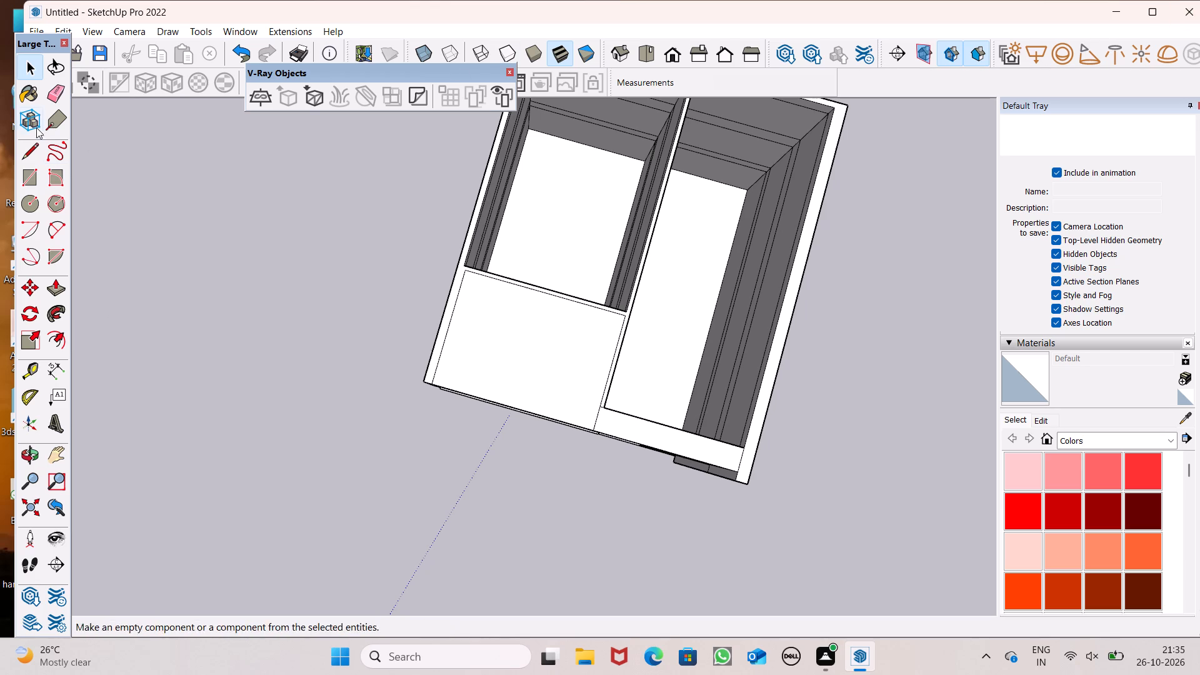
pyautogui.click(28, 144)
pyautogui.scroll(-4, 70, 163)
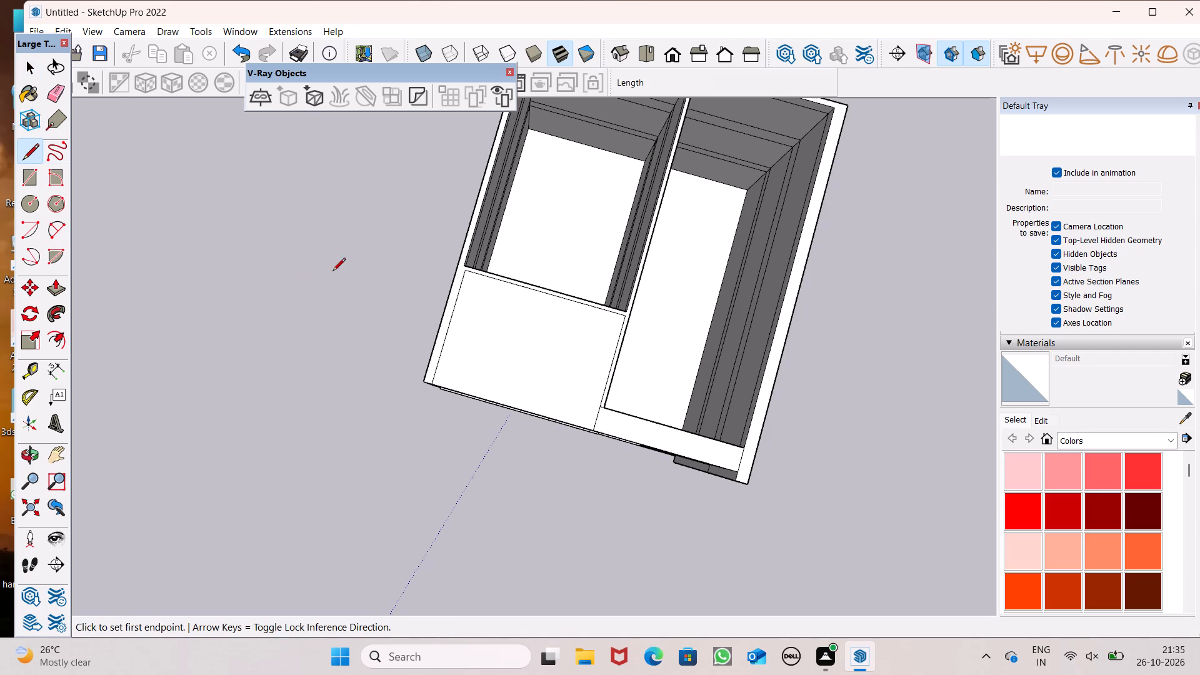
pyautogui.scroll(-5, 373, 269)
pyautogui.moveTo(374, 347); pyautogui.dragTo(456, 266, button='middle')
pyautogui.scroll(9, 456, 231)
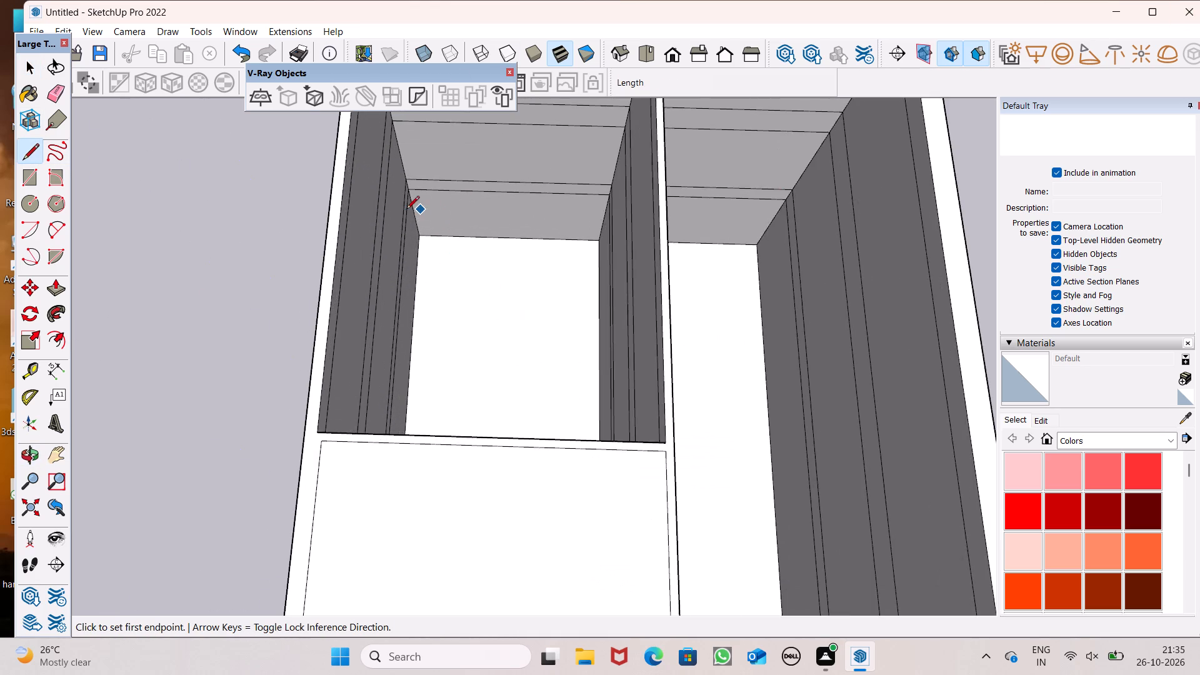
pyautogui.scroll(4, 406, 210)
pyautogui.click(409, 163)
pyautogui.click(431, 158)
pyautogui.scroll(-6, 431, 194)
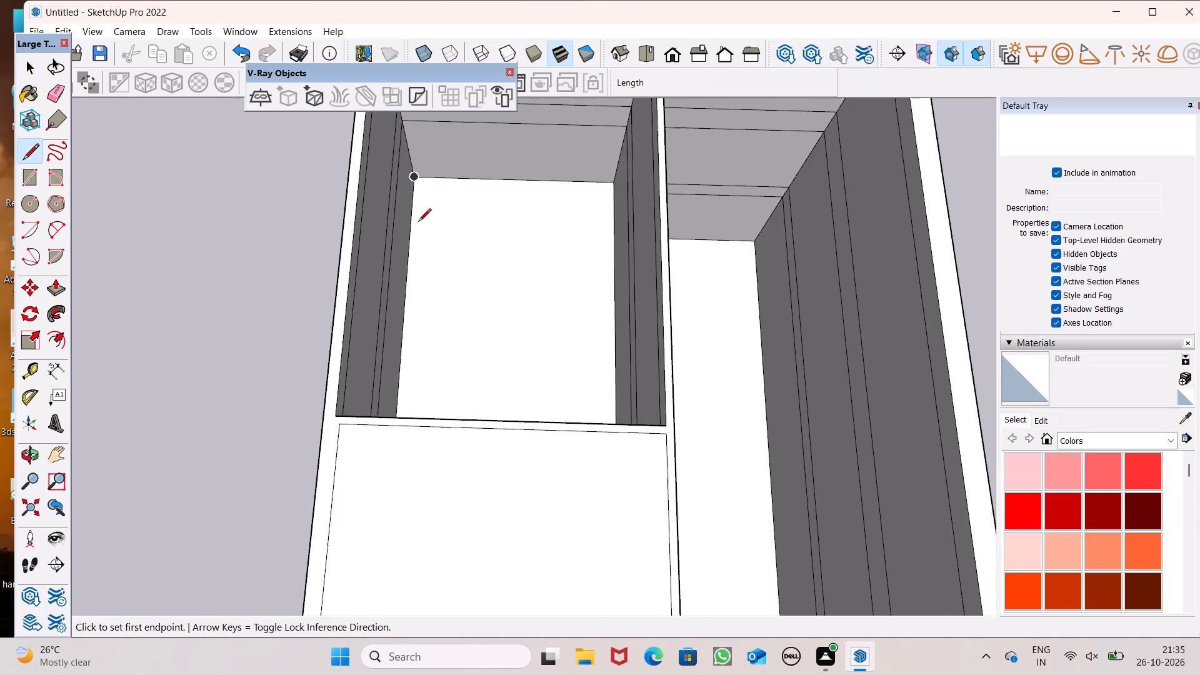
pyautogui.scroll(-5, 417, 276)
pyautogui.scroll(5, 395, 192)
pyautogui.press('space')
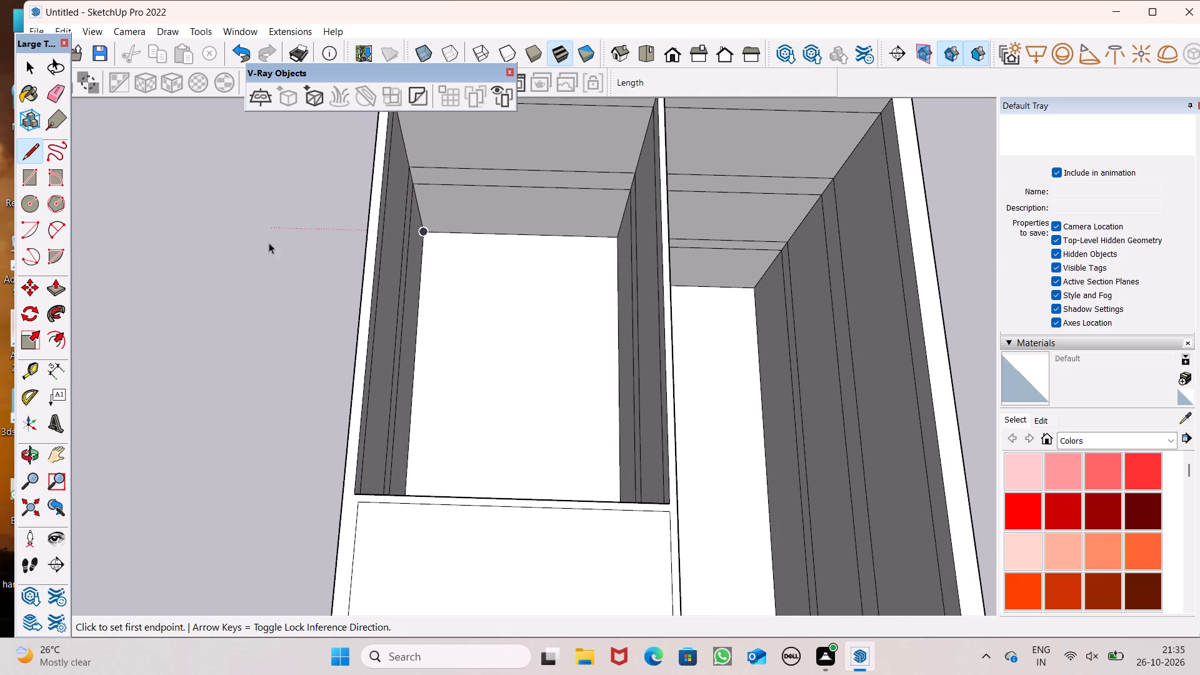
# Push/Pull the new lower floor face inside the rear room by 4".
pyautogui.click(60, 292)
pyautogui.scroll(2, 444, 354)
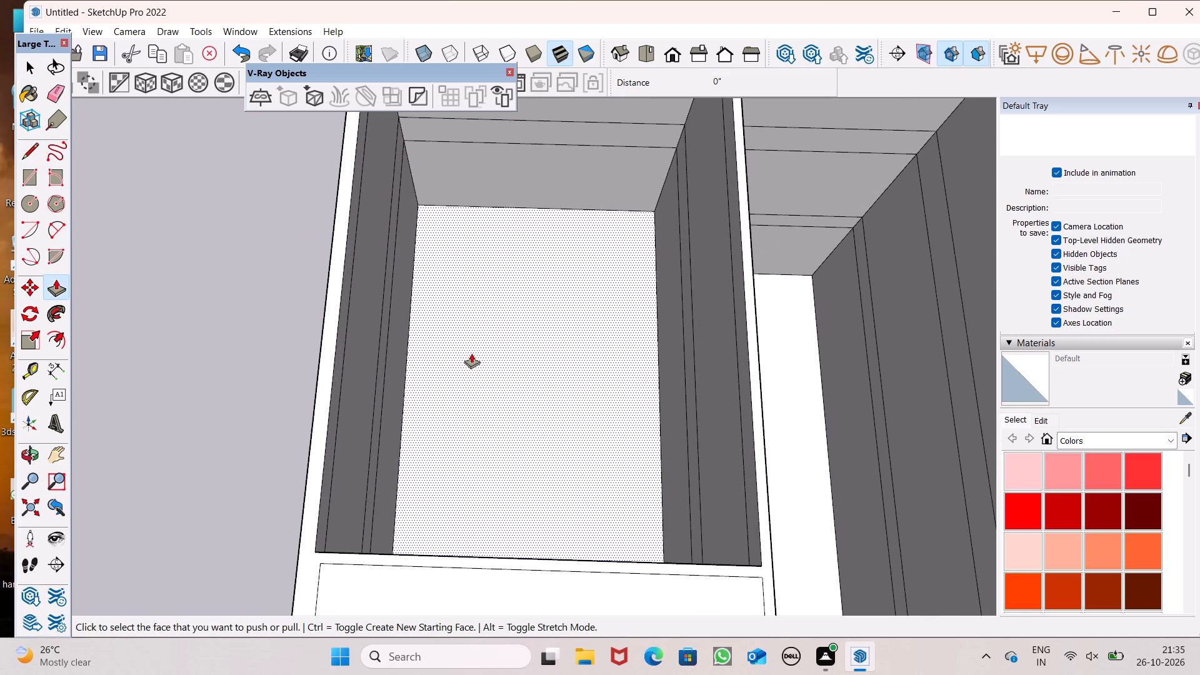
pyautogui.click(471, 353)
pyautogui.write('4"')
pyautogui.press('Return')
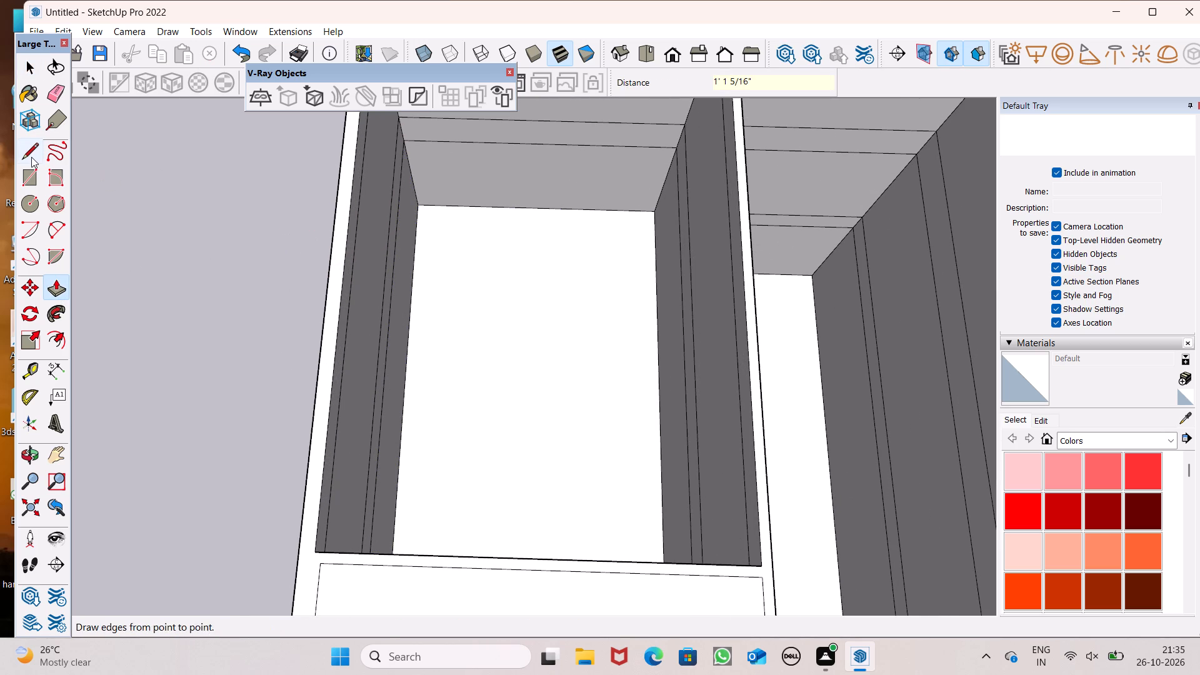
# Draw a line along the wall edge at the upper slab level in the same rear room, closing the next floor face.
pyautogui.click(31, 157)
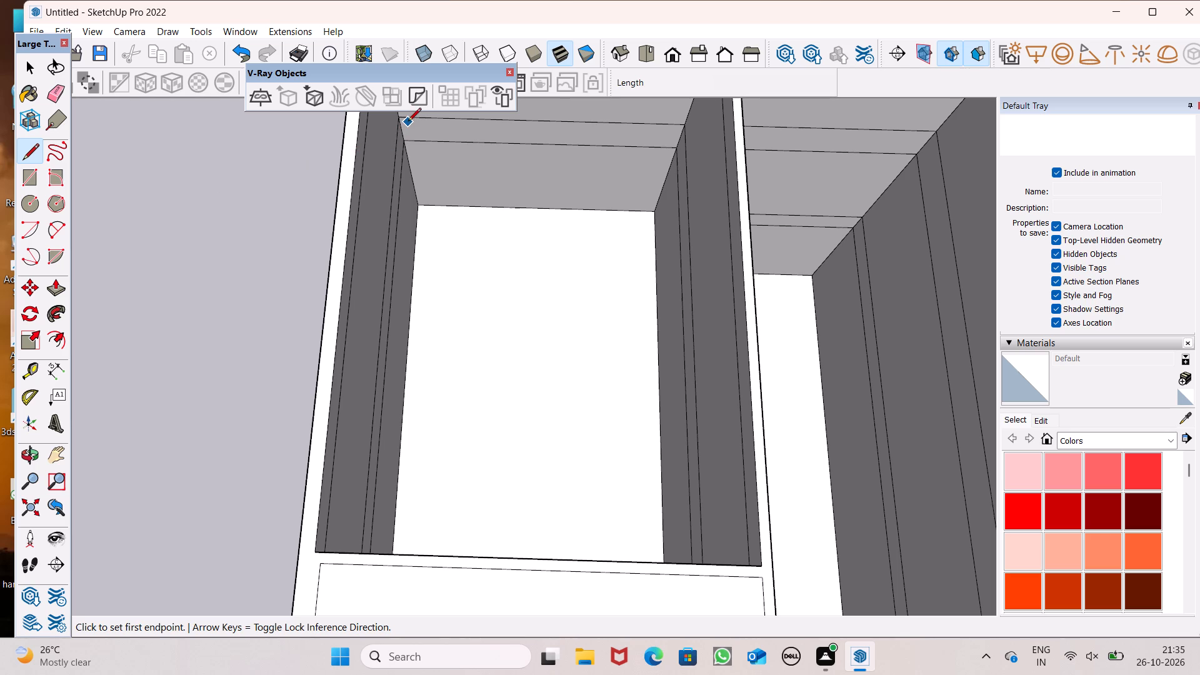
pyautogui.click(410, 120)
pyautogui.click(422, 119)
pyautogui.press('space')
pyautogui.scroll(-4, 426, 156)
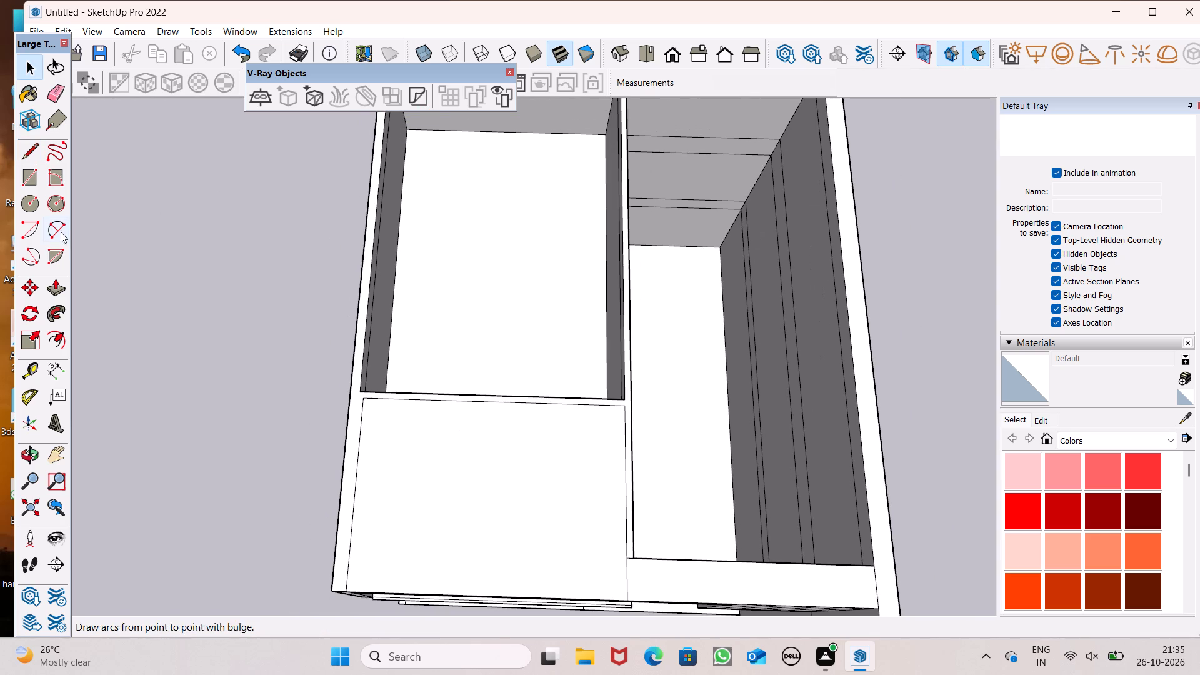
# Push/Pull the new upper floor face inside the same rear room by 4".
pyautogui.click(61, 278)
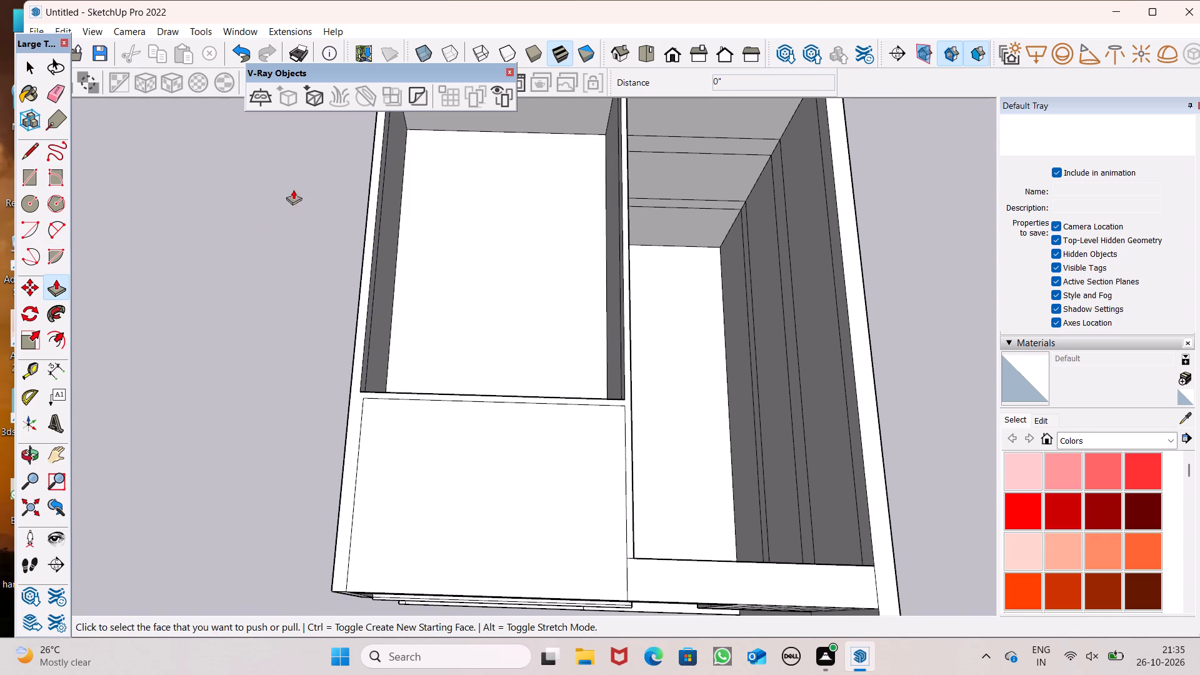
pyautogui.scroll(-4, 442, 307)
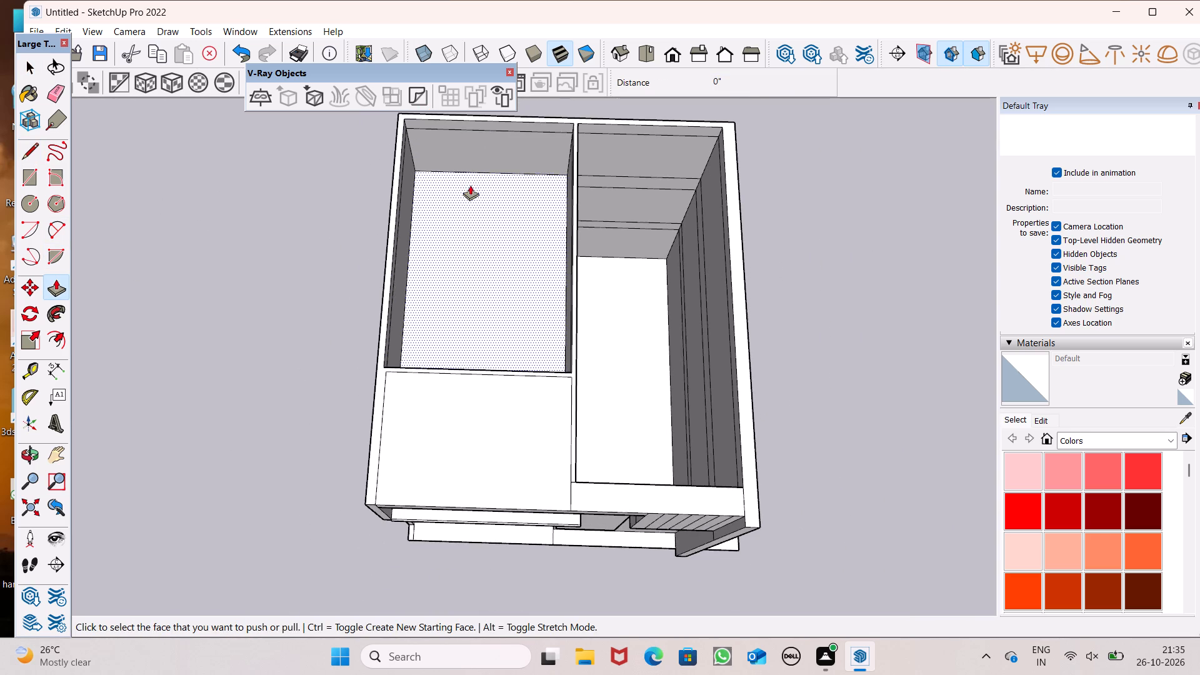
pyautogui.scroll(6, 470, 185)
pyautogui.moveTo(475, 281); pyautogui.dragTo(481, 289)
pyautogui.press('4')
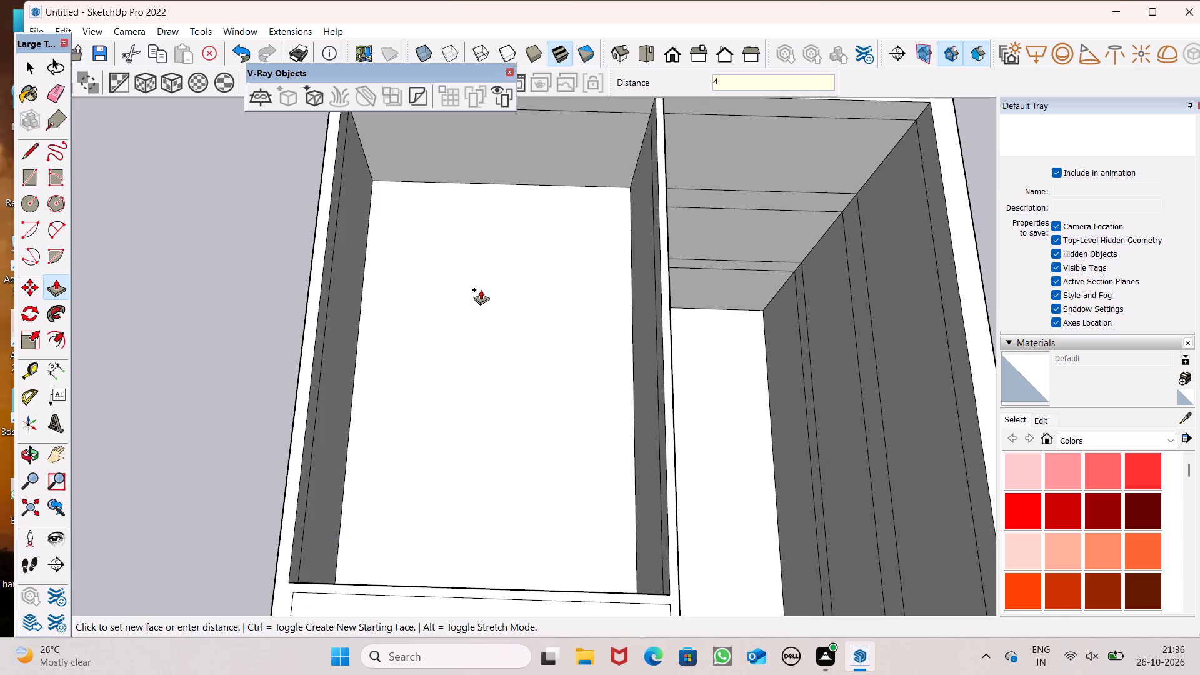
pyautogui.moveTo(481, 289); pyautogui.dragTo(481, 290)
pyautogui.hotkey('shift', '"')
pyautogui.press('Return')
pyautogui.scroll(-5, 479, 288)
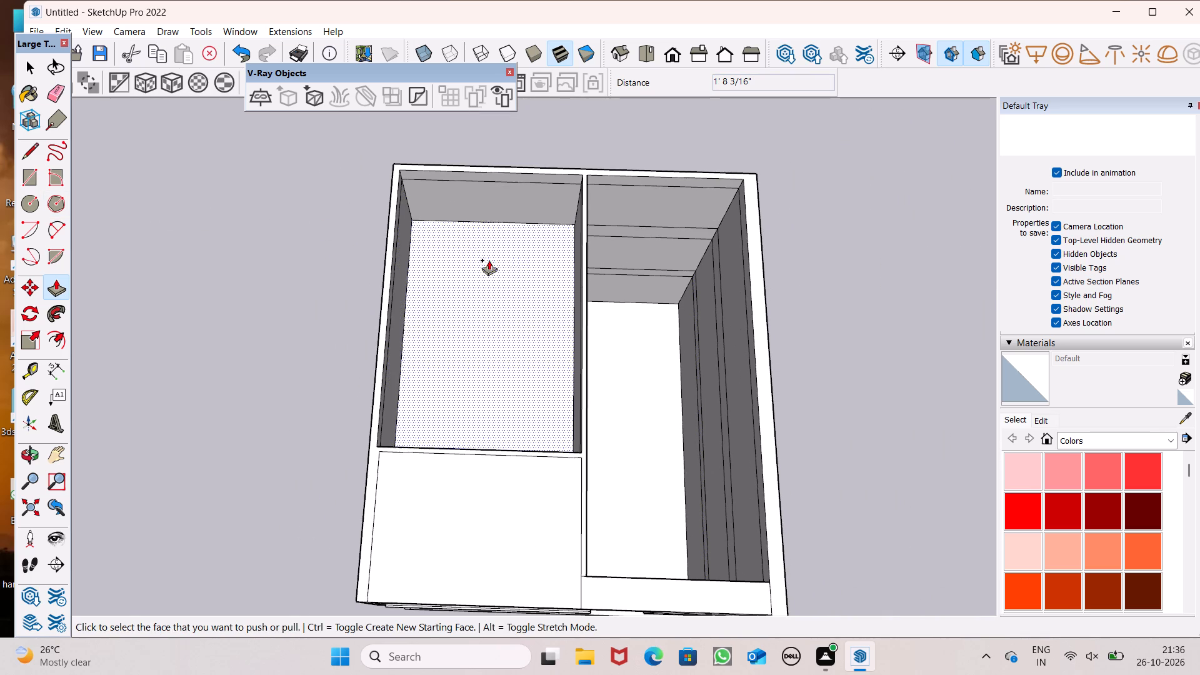
pyautogui.scroll(-1, 604, 236)
pyautogui.press('space')
pyautogui.scroll(-3, 575, 231)
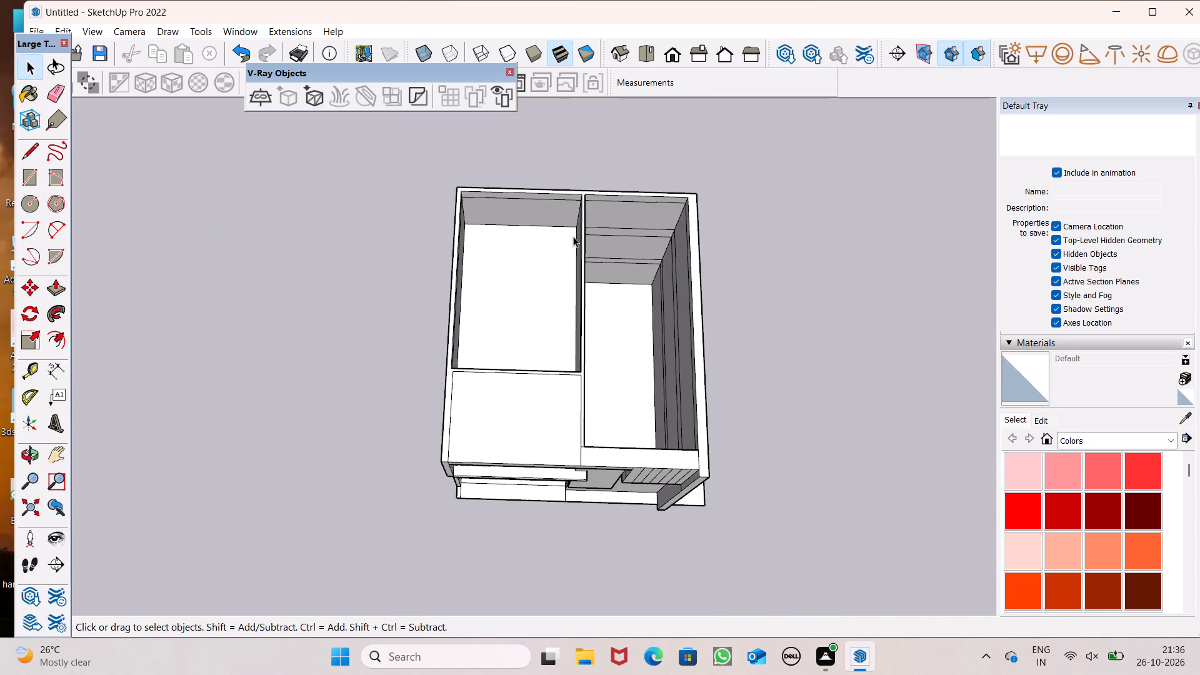
# Erase the leftover lower slab lines on the side and back walls of the ground-floor rear room, working through its doorway.
pyautogui.moveTo(614, 309); pyautogui.dragTo(642, 75, button='middle')
pyautogui.scroll(1, 613, 281)
pyautogui.moveTo(610, 280); pyautogui.dragTo(602, 82, button='middle')
pyautogui.scroll(-3, 615, 217)
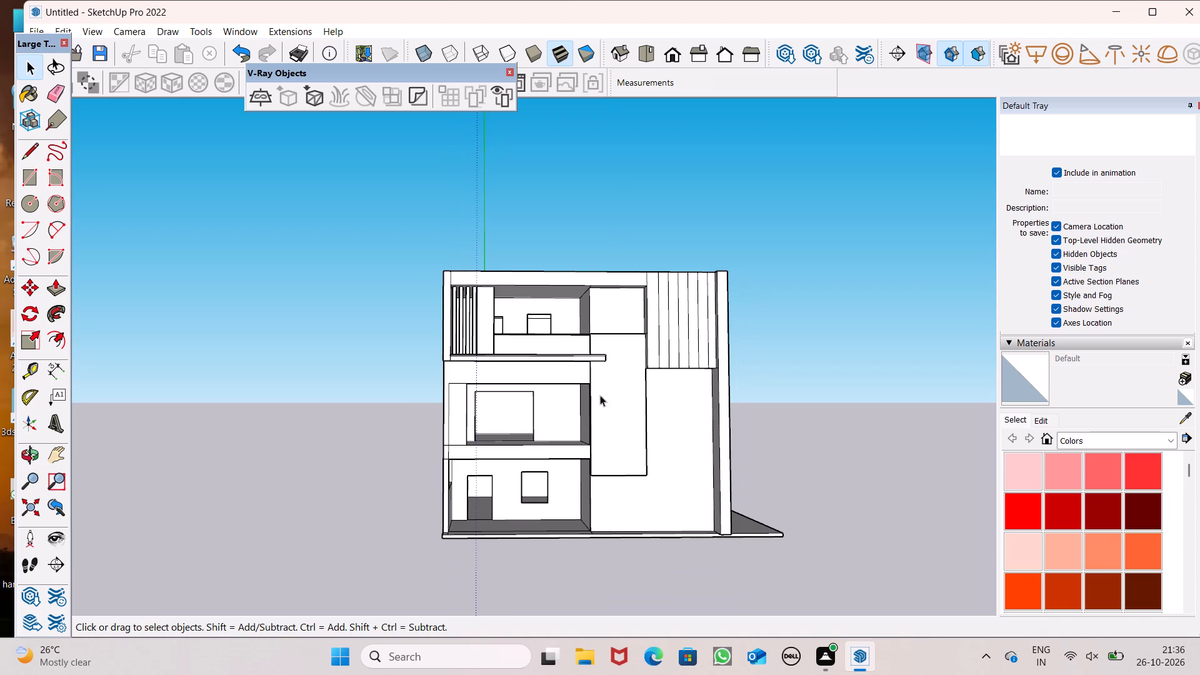
pyautogui.moveTo(601, 411); pyautogui.dragTo(582, 270, button='middle')
pyautogui.scroll(9, 582, 270)
pyautogui.scroll(5, 525, 414)
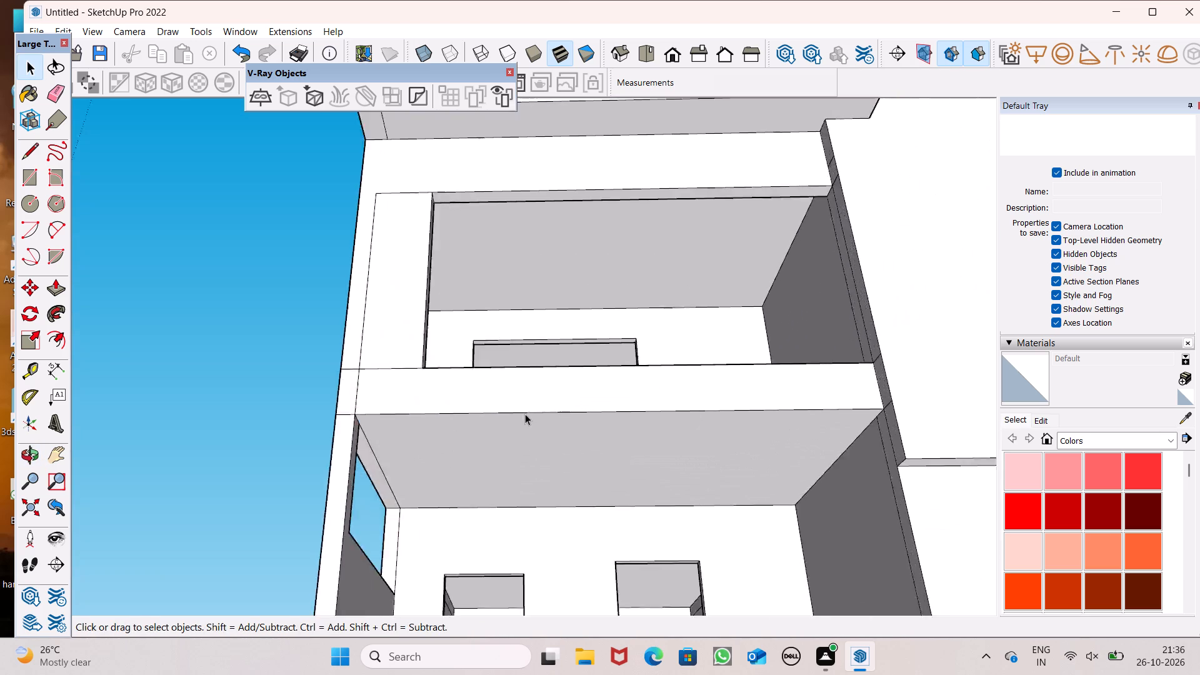
pyautogui.scroll(3, 525, 414)
pyautogui.scroll(-4, 558, 356)
pyautogui.moveTo(595, 466); pyautogui.dragTo(601, 449, button='middle')
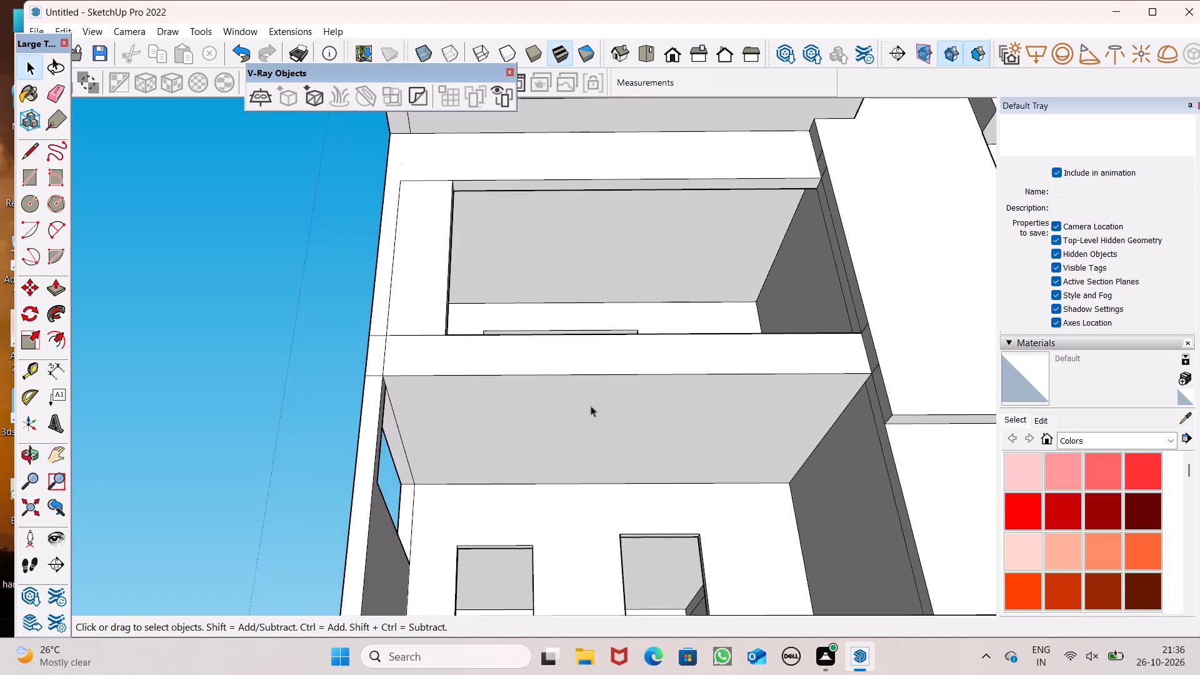
pyautogui.scroll(-6, 631, 302)
pyautogui.moveTo(632, 509); pyautogui.dragTo(638, 620, button='middle')
pyautogui.scroll(8, 598, 539)
pyautogui.scroll(6, 531, 438)
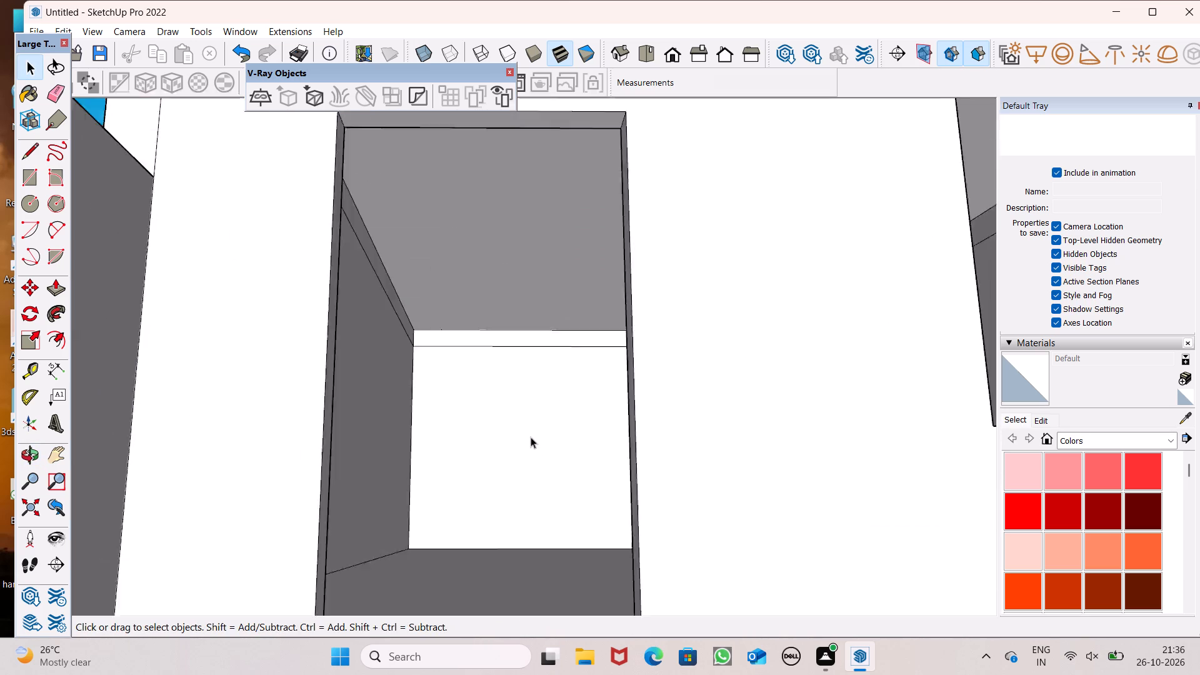
pyautogui.scroll(1, 531, 437)
pyautogui.moveTo(535, 442); pyautogui.dragTo(533, 467, button='middle')
pyautogui.scroll(-3, 574, 376)
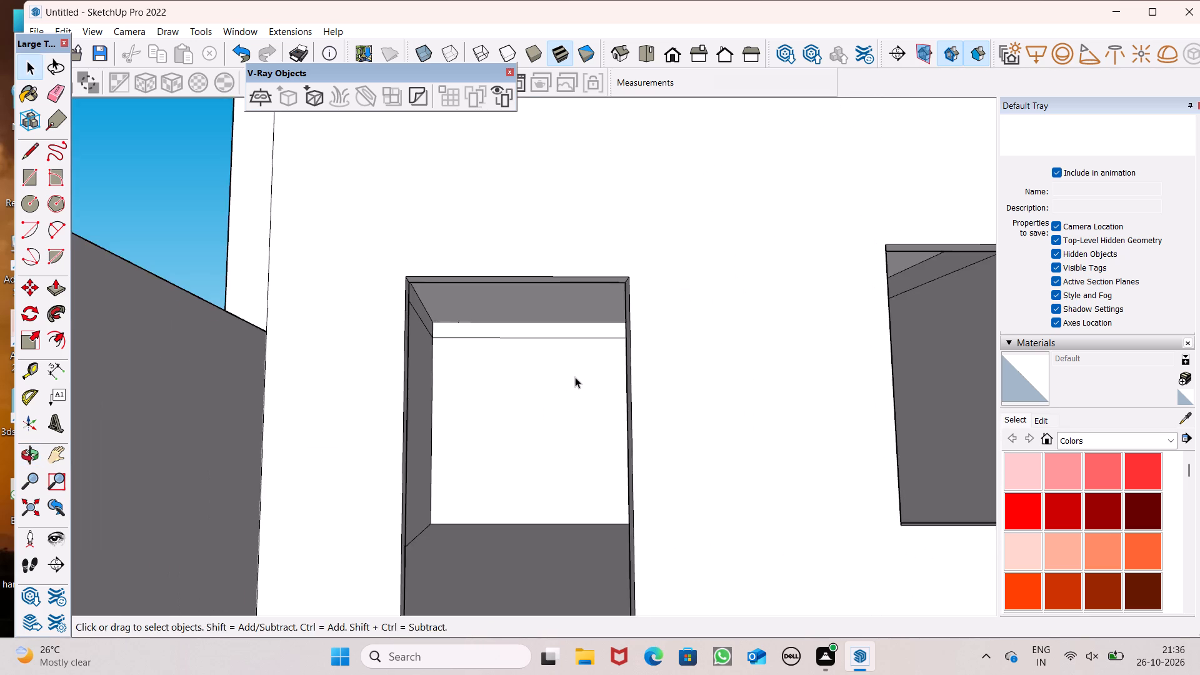
pyautogui.moveTo(575, 377); pyautogui.dragTo(555, 371, button='middle')
pyautogui.click(56, 96)
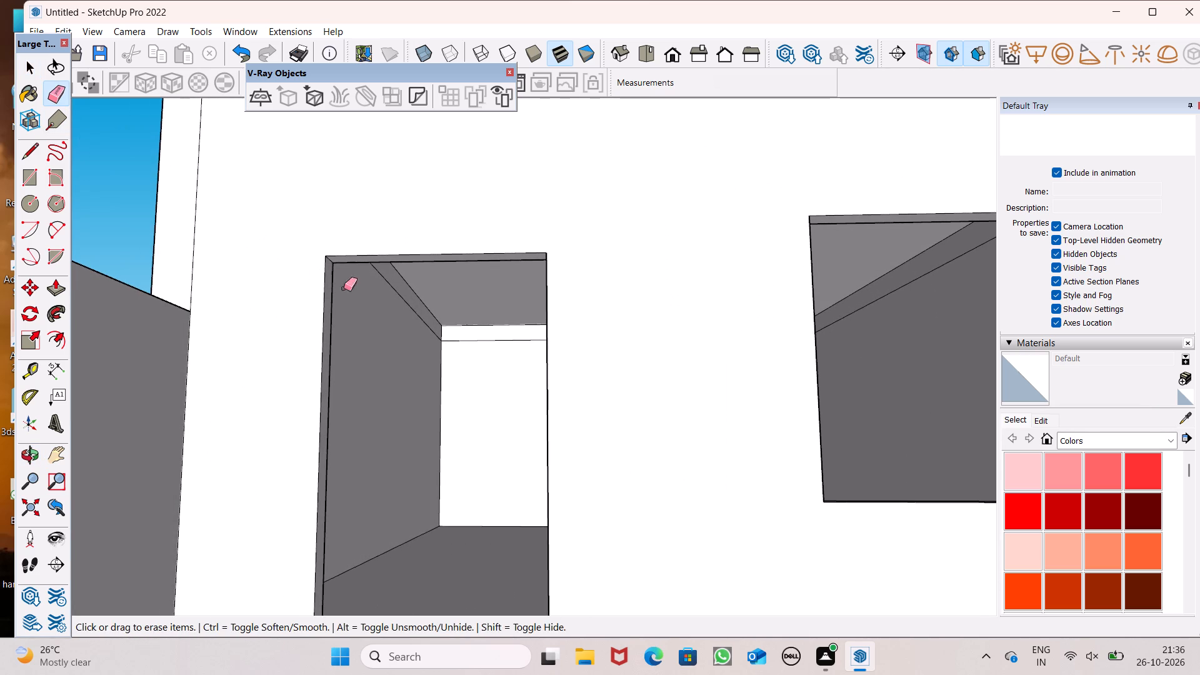
pyautogui.scroll(1, 383, 315)
pyautogui.click(402, 297)
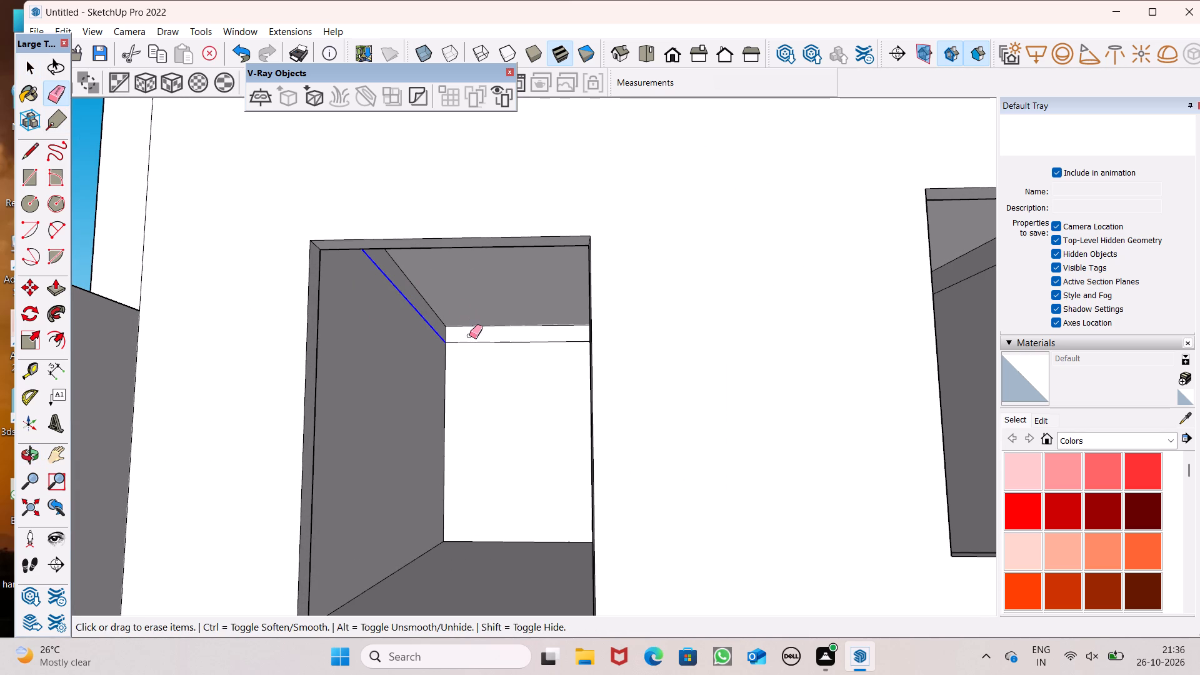
pyautogui.moveTo(471, 336); pyautogui.dragTo(472, 344)
# Erase the leftover lower slab line on the ground-floor rear room's other side wall, working through the window opening.
pyautogui.moveTo(510, 384); pyautogui.dragTo(538, 392, button='middle')
pyautogui.scroll(-8, 517, 319)
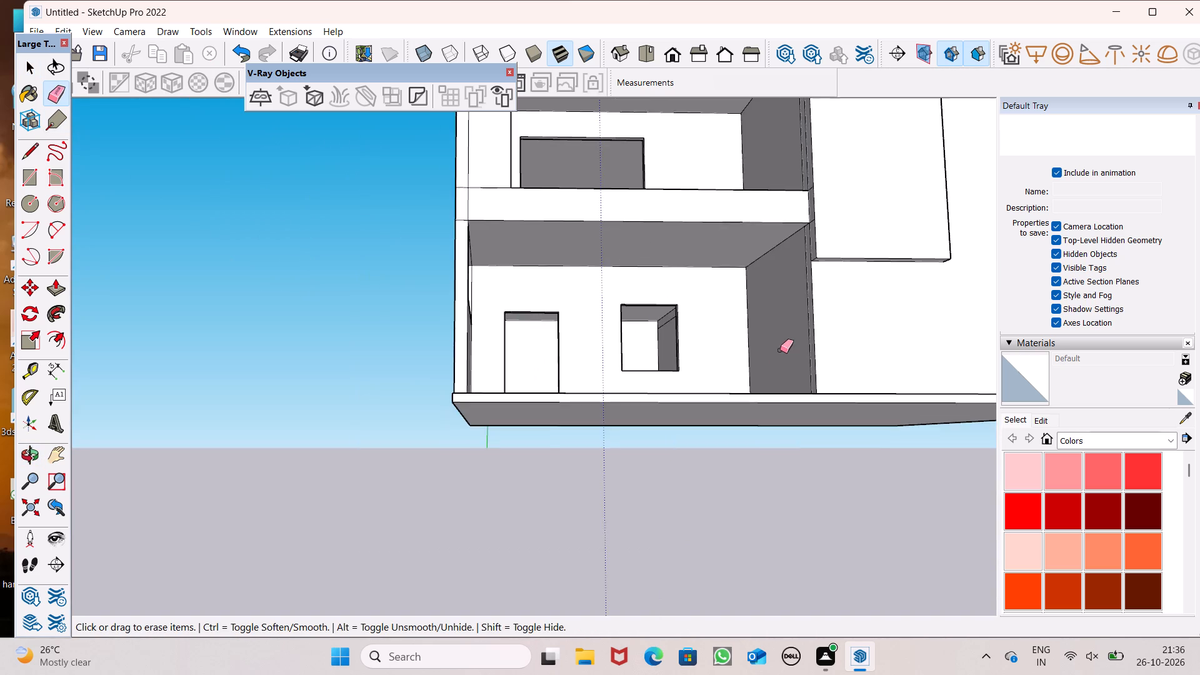
pyautogui.scroll(7, 779, 346)
pyautogui.moveTo(628, 347); pyautogui.dragTo(724, 318, button='middle')
pyautogui.scroll(4, 697, 298)
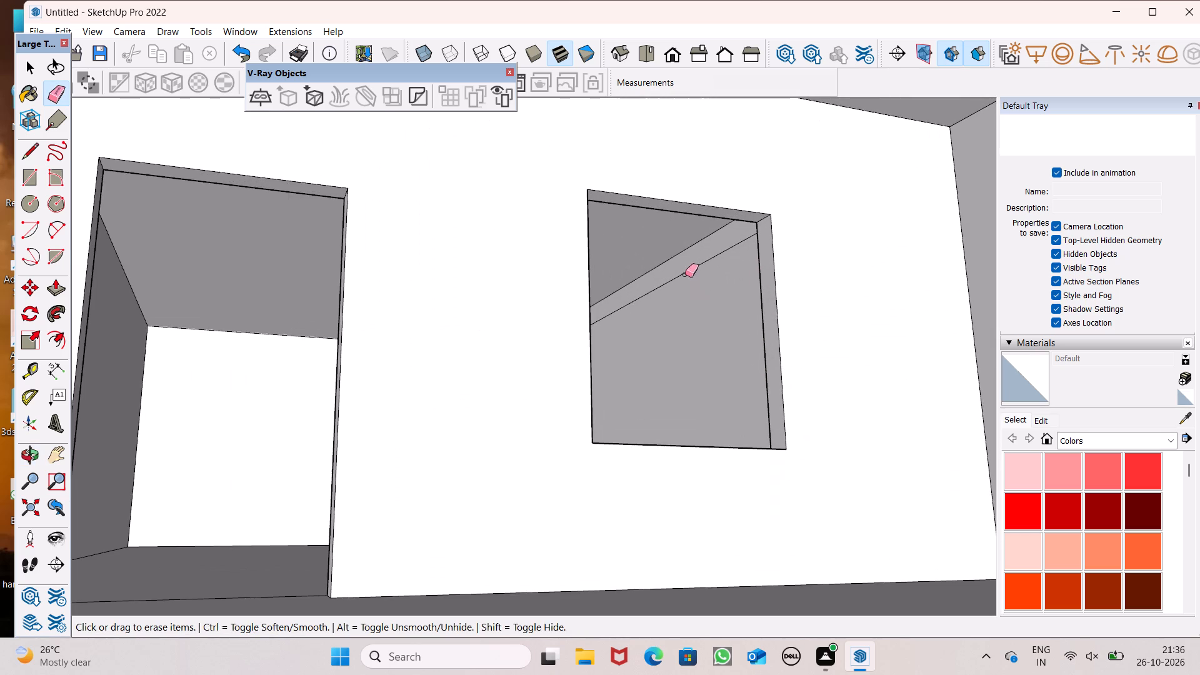
pyautogui.moveTo(685, 270); pyautogui.dragTo(687, 289)
# Erase the leftover slab lines below the ceiling on the back and both side walls of the middle-storey rear room.
pyautogui.scroll(-7, 652, 312)
pyautogui.moveTo(608, 332); pyautogui.dragTo(577, 442, button='middle')
pyautogui.scroll(-4, 553, 385)
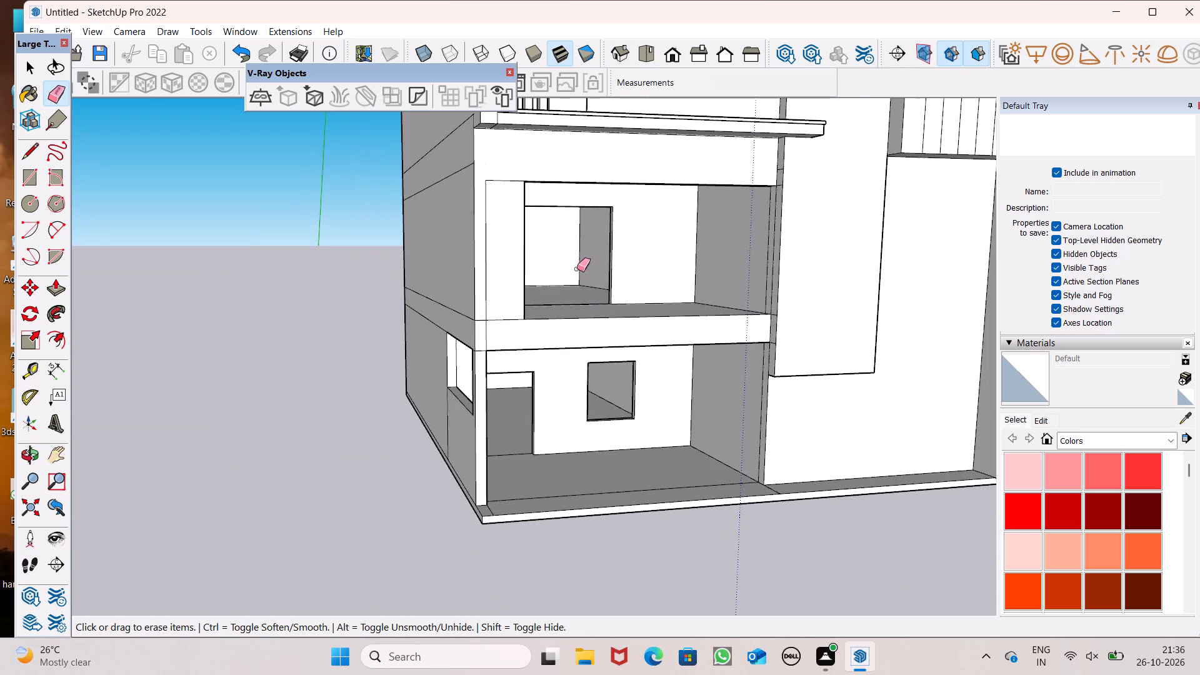
pyautogui.scroll(8, 581, 253)
pyautogui.click(529, 144)
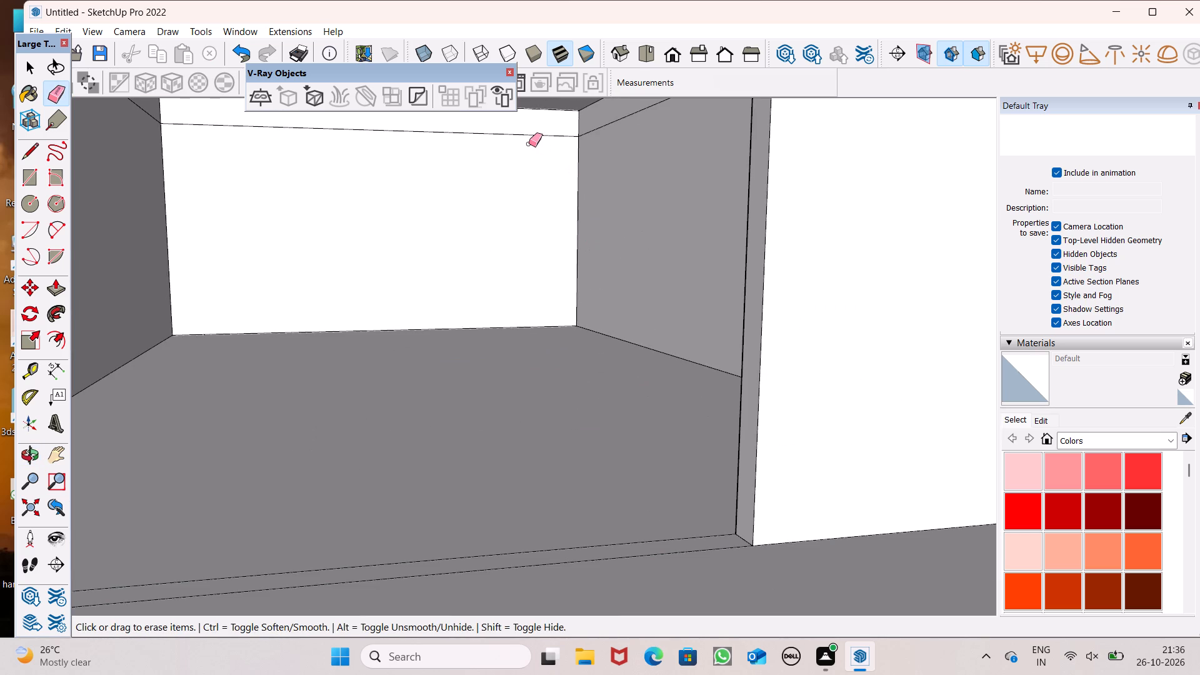
pyautogui.moveTo(529, 144); pyautogui.dragTo(537, 135)
pyautogui.moveTo(596, 127); pyautogui.dragTo(597, 136)
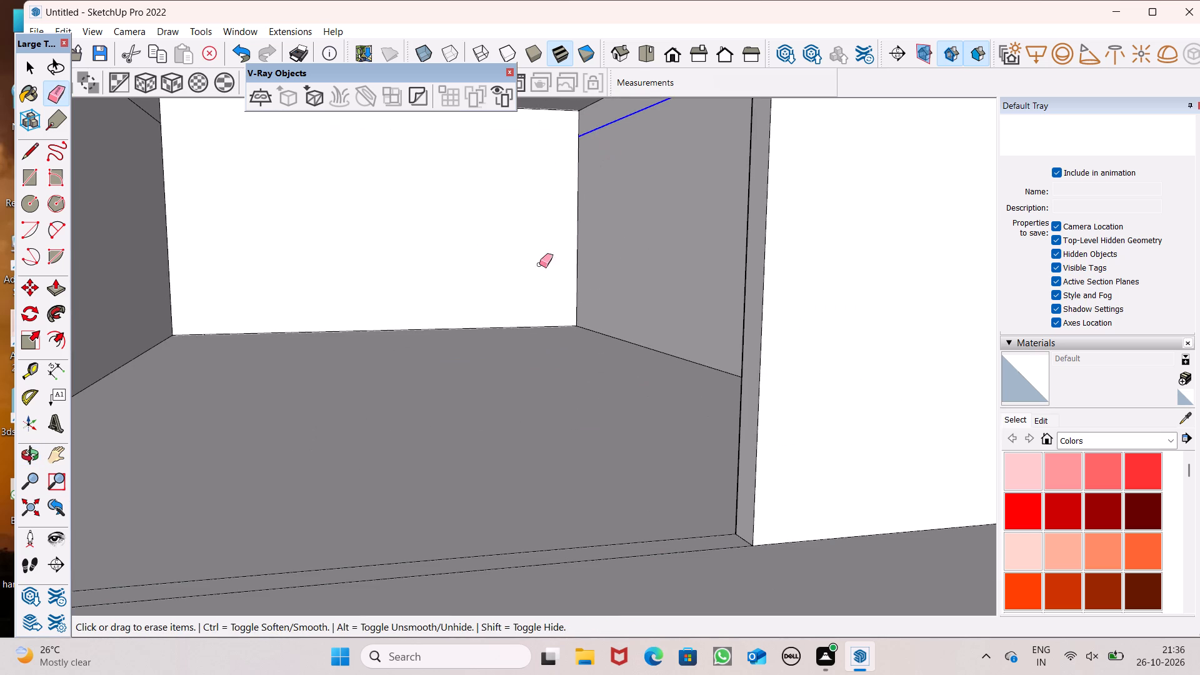
pyautogui.scroll(-4, 478, 257)
pyautogui.moveTo(433, 289); pyautogui.dragTo(359, 272, button='middle')
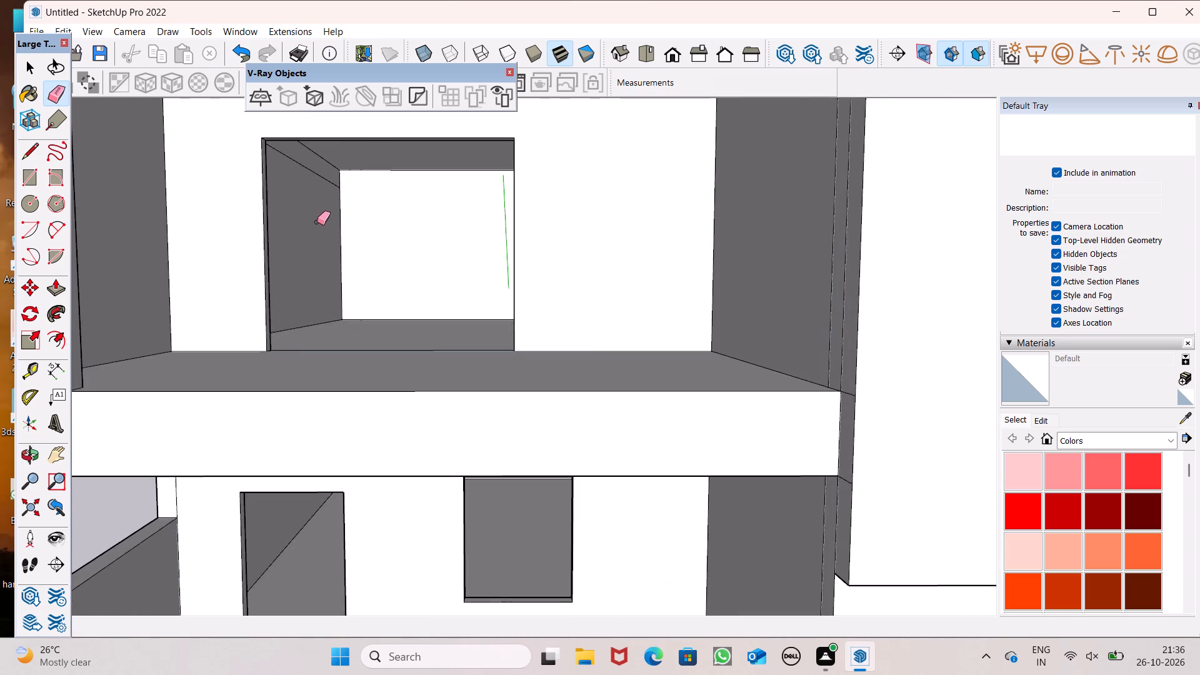
pyautogui.scroll(3, 317, 219)
pyautogui.moveTo(307, 148); pyautogui.dragTo(307, 157)
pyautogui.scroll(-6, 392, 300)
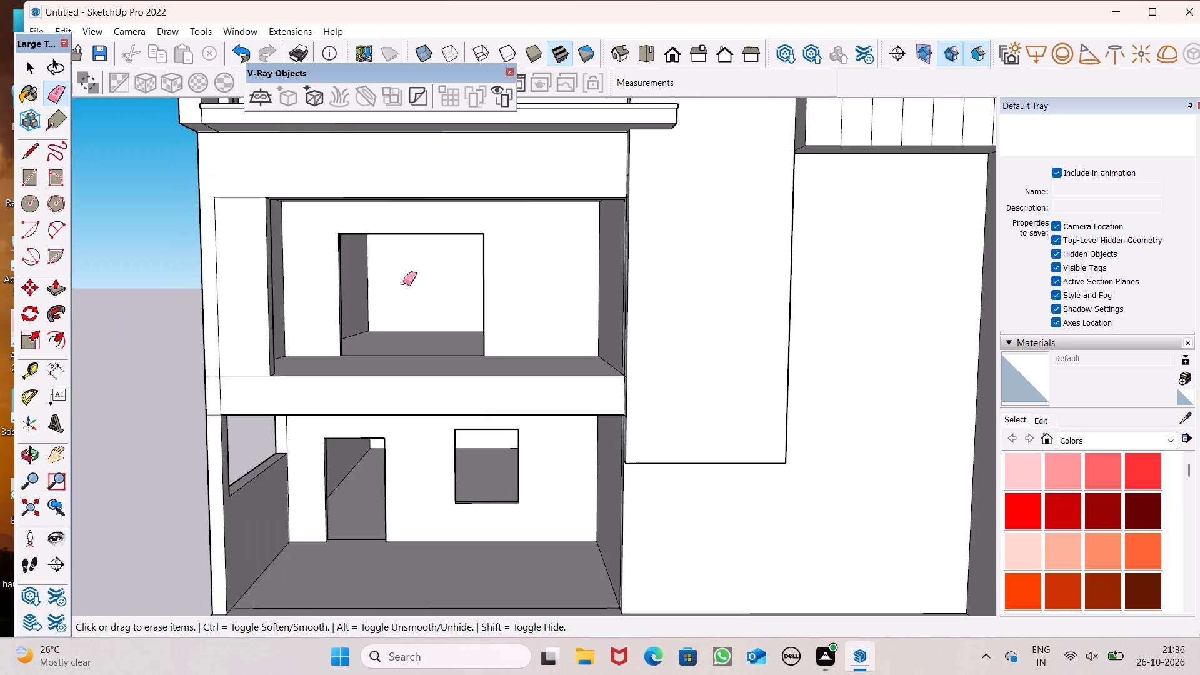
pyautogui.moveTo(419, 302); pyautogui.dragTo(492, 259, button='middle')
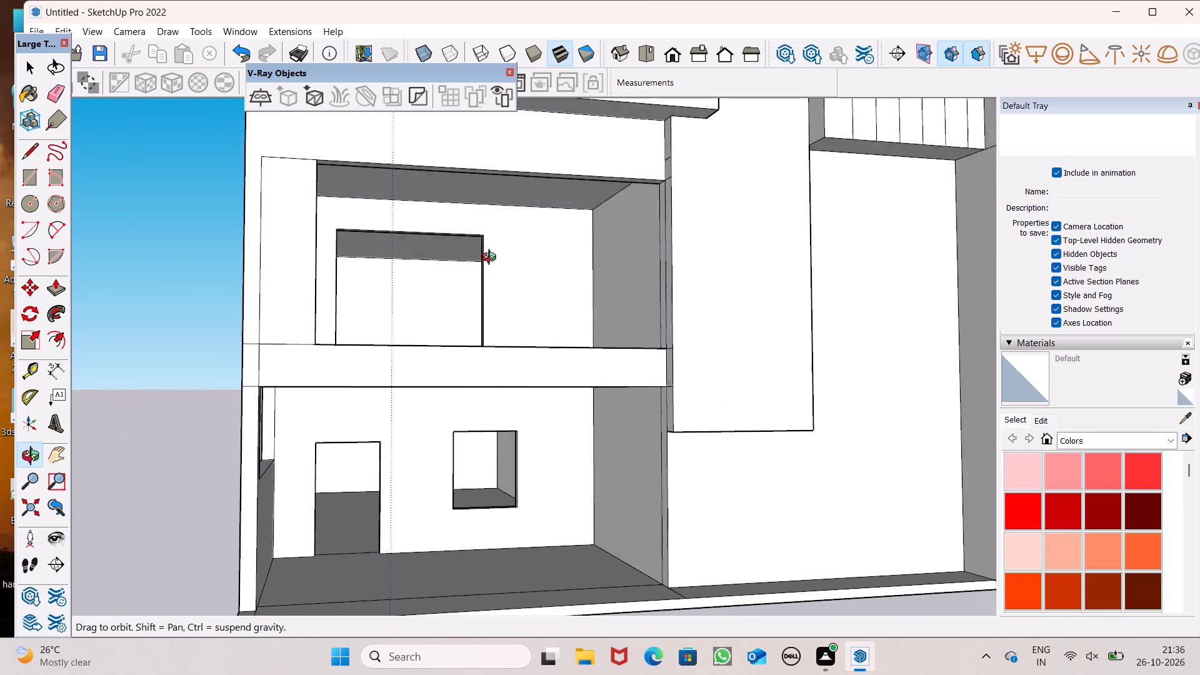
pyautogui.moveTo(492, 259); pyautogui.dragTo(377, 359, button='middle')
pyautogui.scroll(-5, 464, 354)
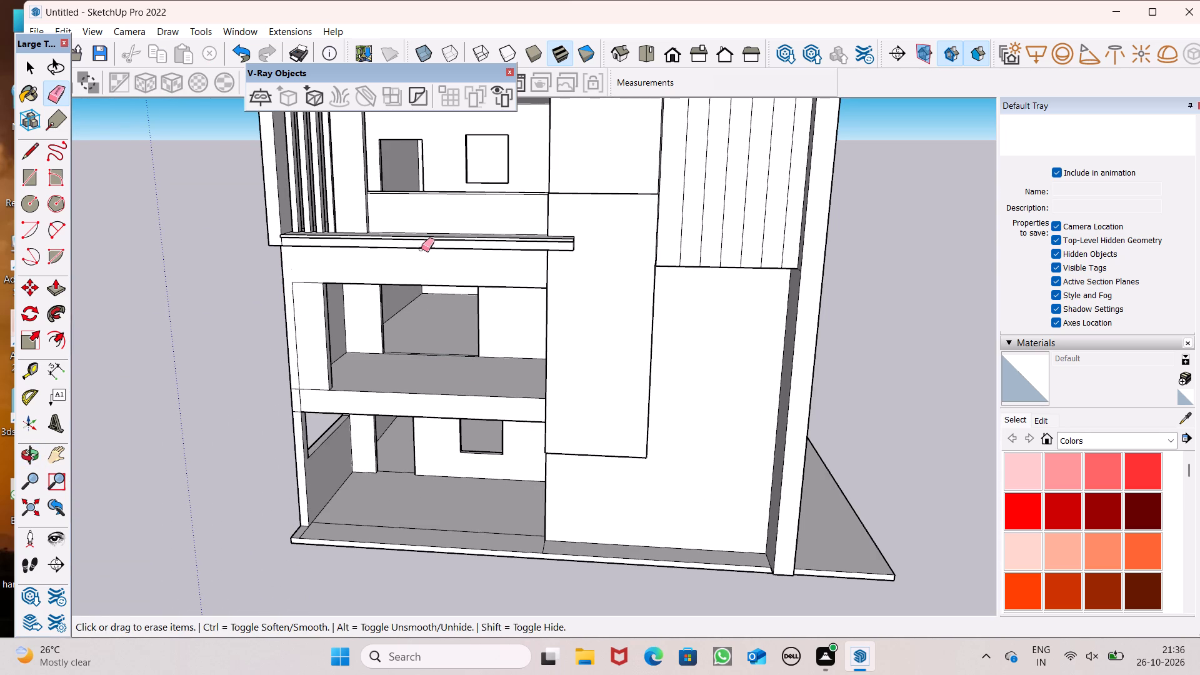
# Erase the leftover slab lines on the back and both side walls of the top-storey rear room, working from above through its open top.
pyautogui.scroll(8, 426, 231)
pyautogui.scroll(1, 396, 183)
pyautogui.scroll(-6, 436, 254)
pyautogui.scroll(8, 471, 174)
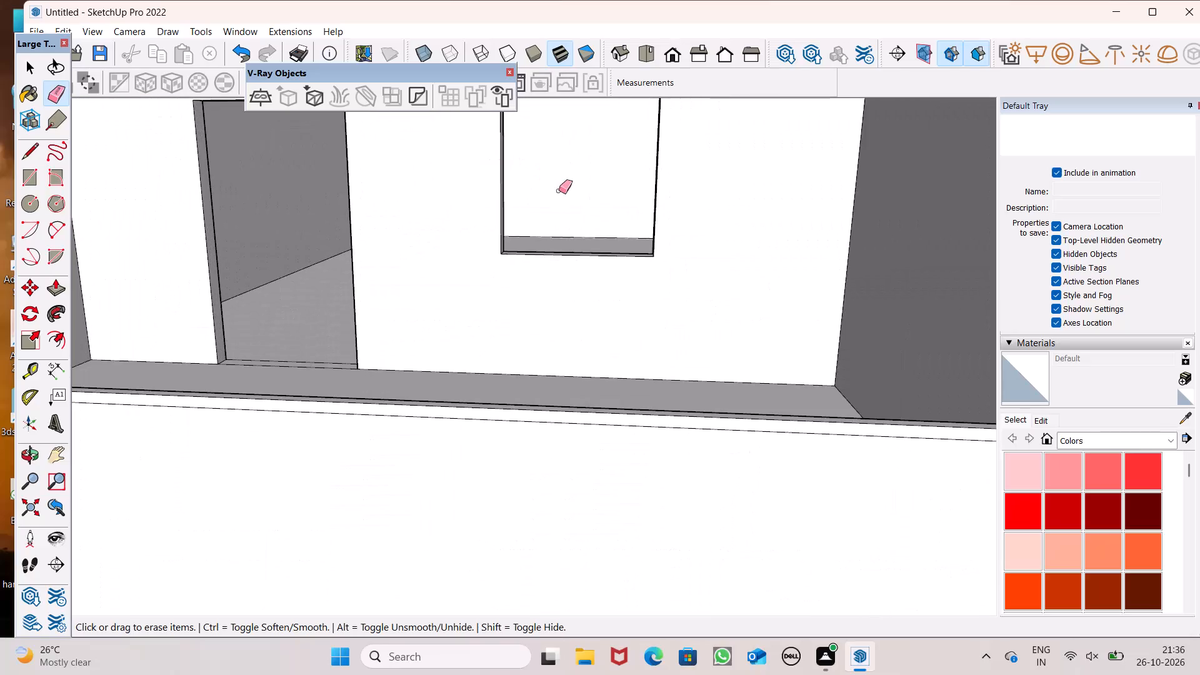
pyautogui.moveTo(559, 191); pyautogui.dragTo(539, 171, button='middle')
pyautogui.scroll(-4, 549, 273)
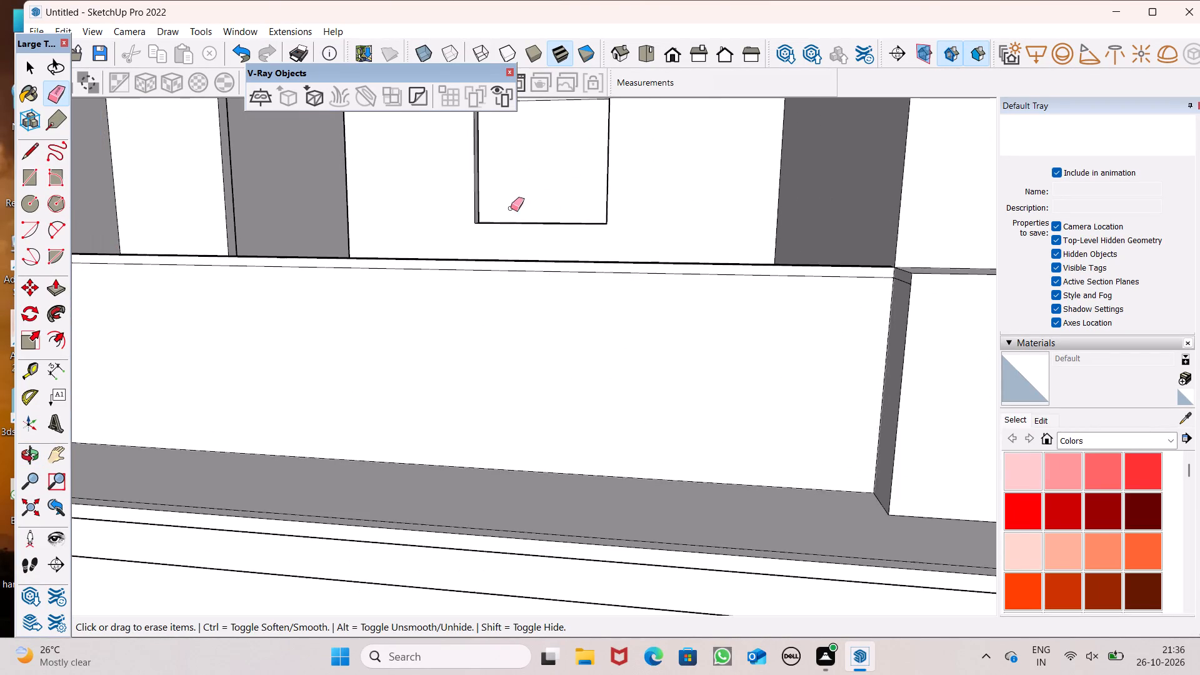
pyautogui.scroll(-10, 506, 259)
pyautogui.scroll(8, 525, 250)
pyautogui.scroll(6, 450, 175)
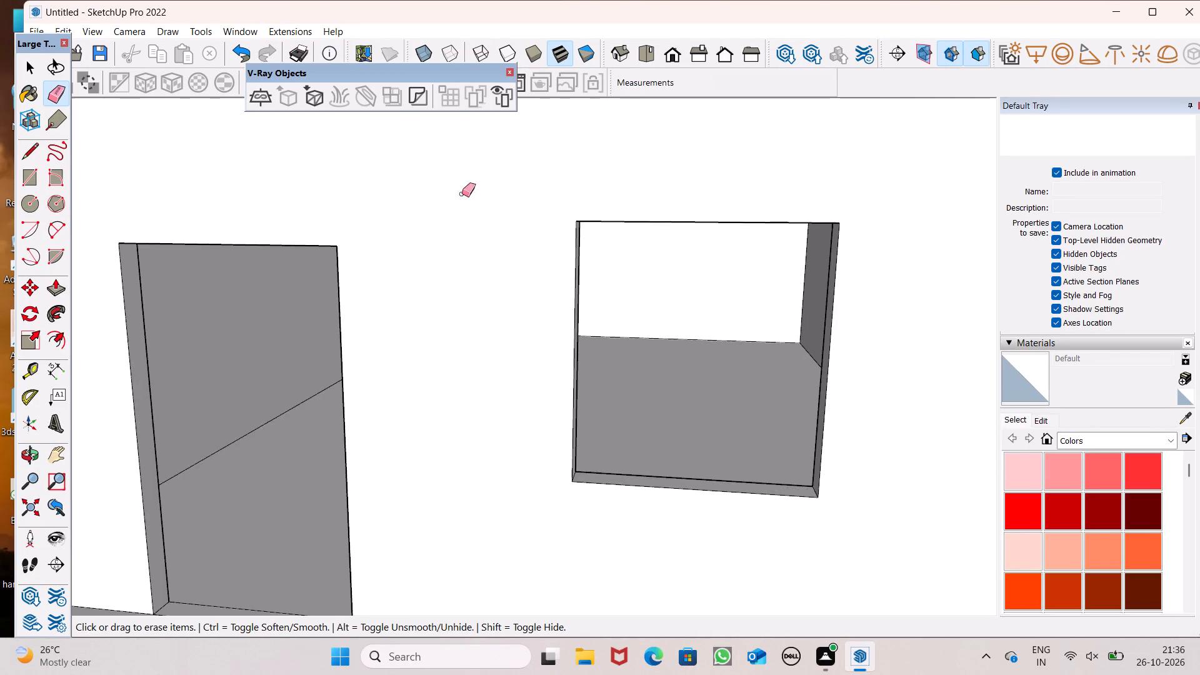
pyautogui.moveTo(462, 194); pyautogui.dragTo(499, 79, button='middle')
pyautogui.scroll(-6, 394, 317)
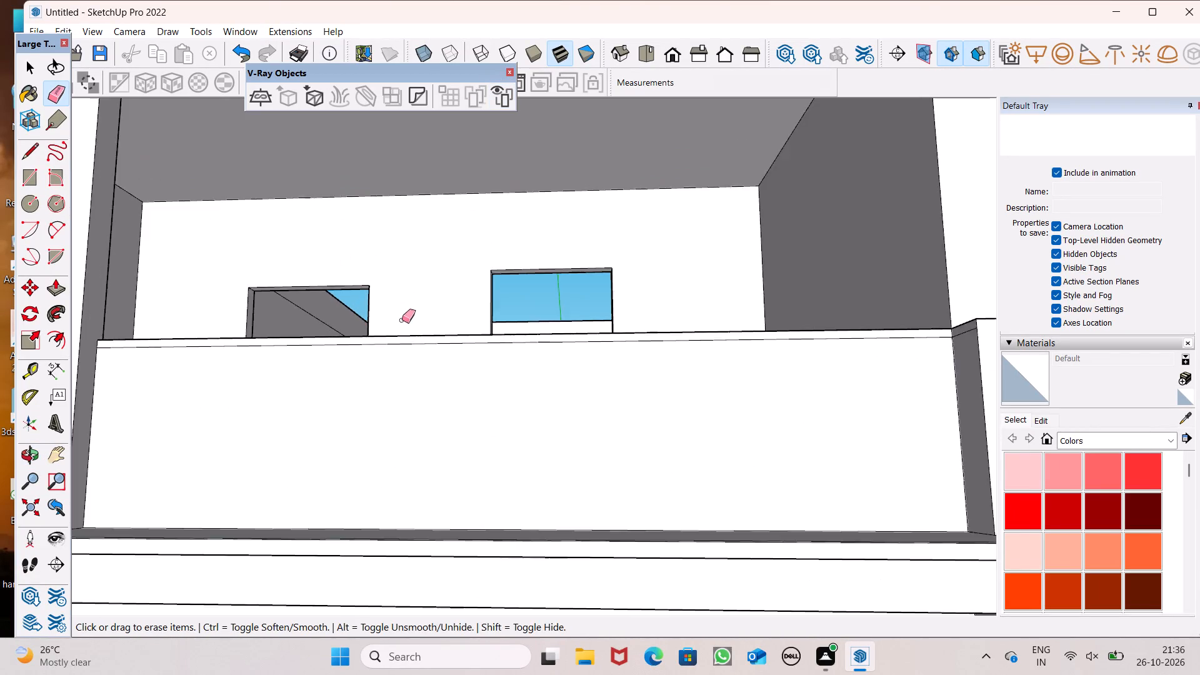
pyautogui.scroll(-6, 402, 320)
pyautogui.moveTo(467, 391); pyautogui.dragTo(511, 616, button='middle')
pyautogui.scroll(1, 479, 379)
pyautogui.scroll(-11, 481, 387)
pyautogui.scroll(5, 413, 274)
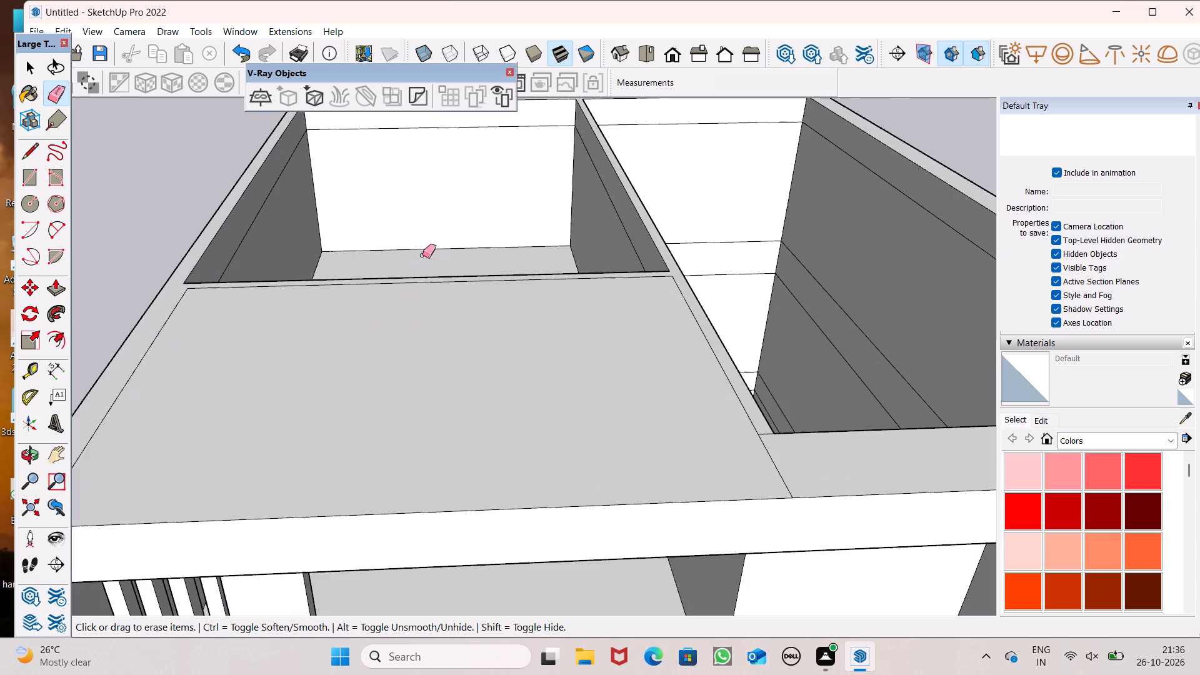
pyautogui.click(256, 217)
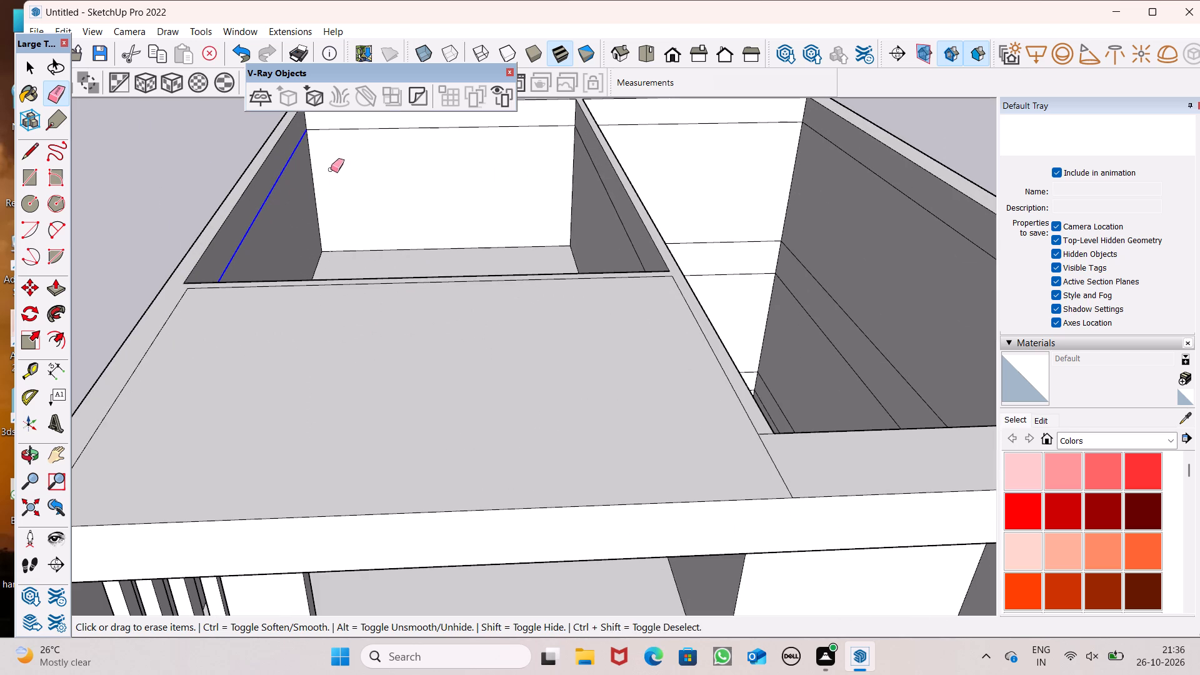
pyautogui.click(376, 127)
pyautogui.click(597, 170)
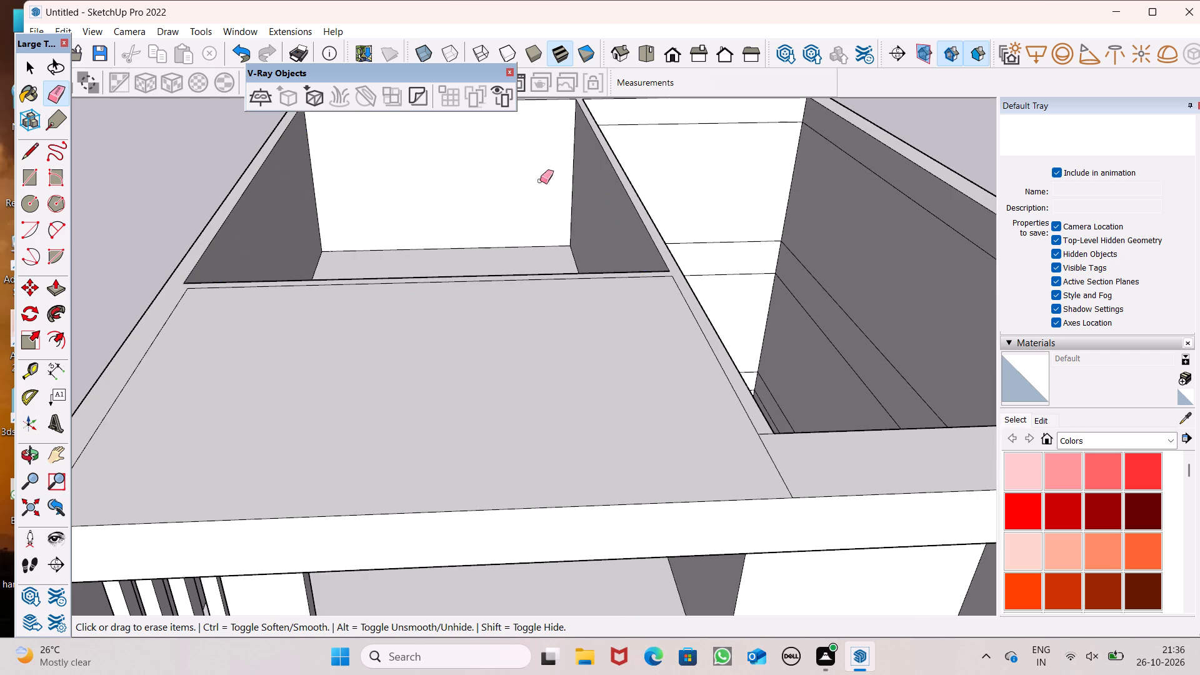
pyautogui.scroll(-4, 436, 214)
pyautogui.scroll(1, 471, 219)
pyautogui.press('space')
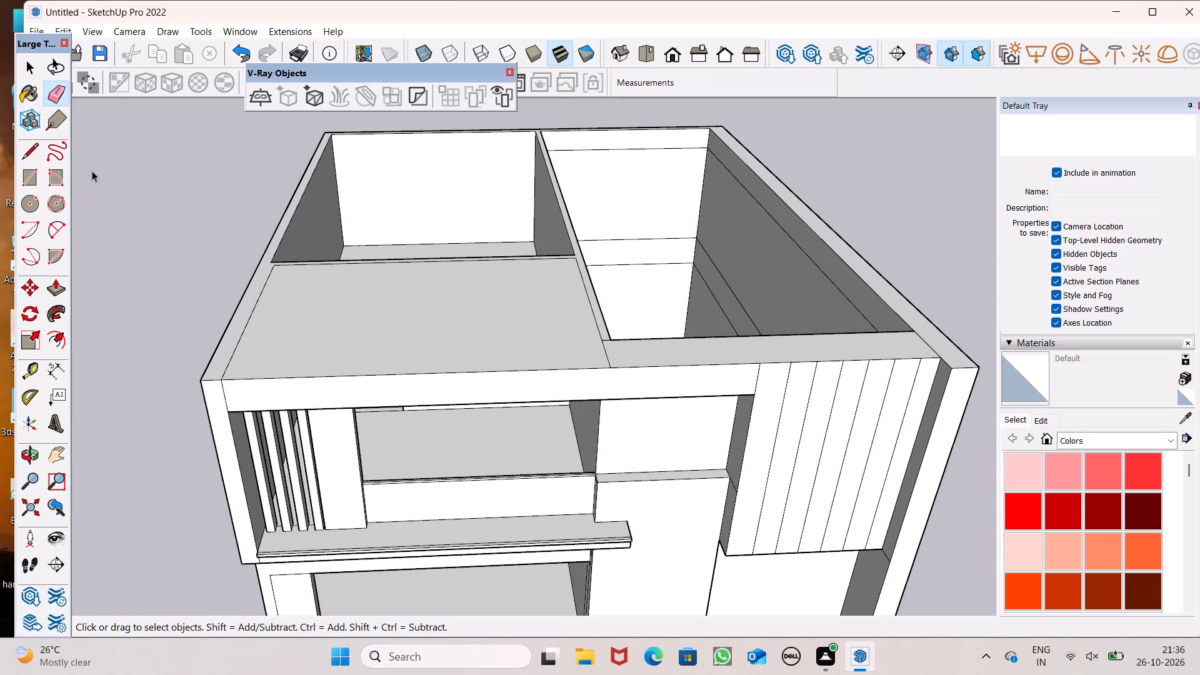
# Draw a short line along the back inner edge of the top-storey rear room's opening to close it with a roof face.
pyautogui.click(31, 154)
pyautogui.scroll(-5, 191, 288)
pyautogui.scroll(6, 259, 199)
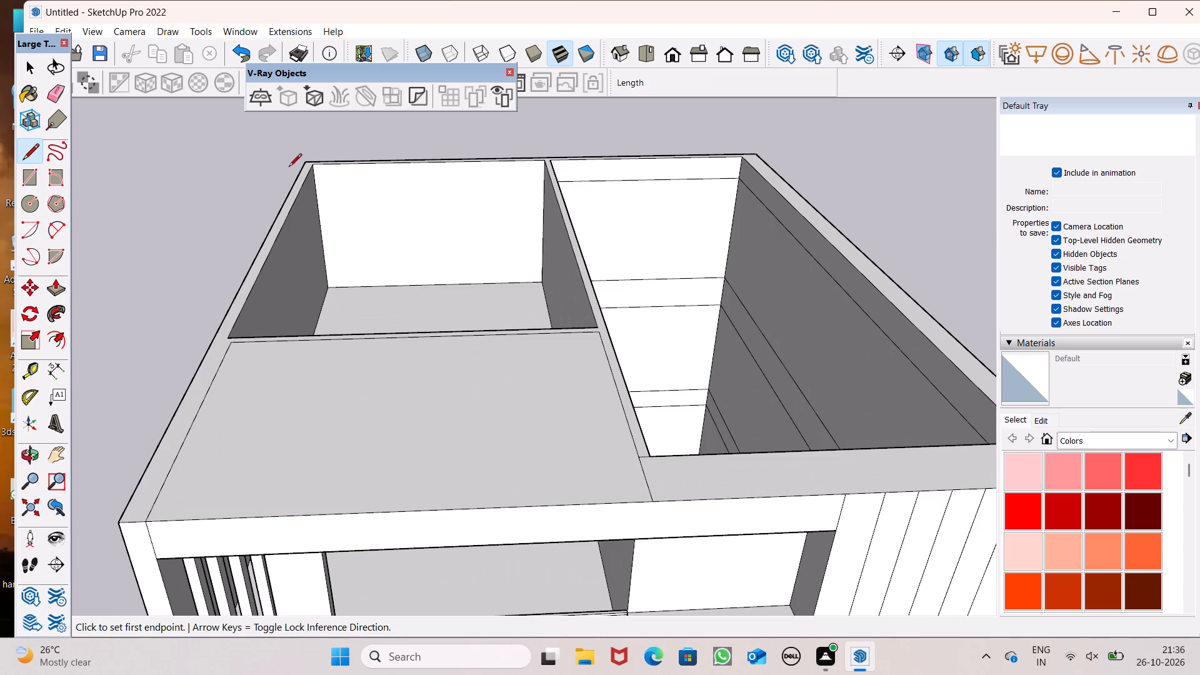
pyautogui.scroll(5, 289, 165)
pyautogui.click(316, 171)
pyautogui.click(335, 171)
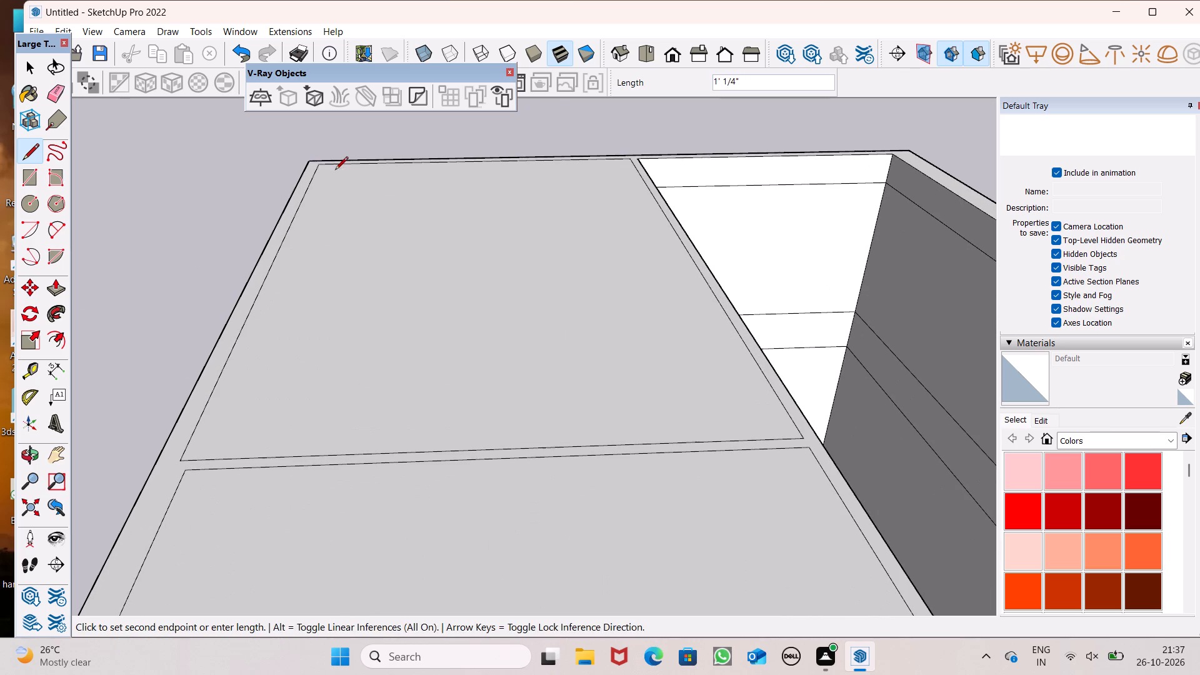
pyautogui.press('space')
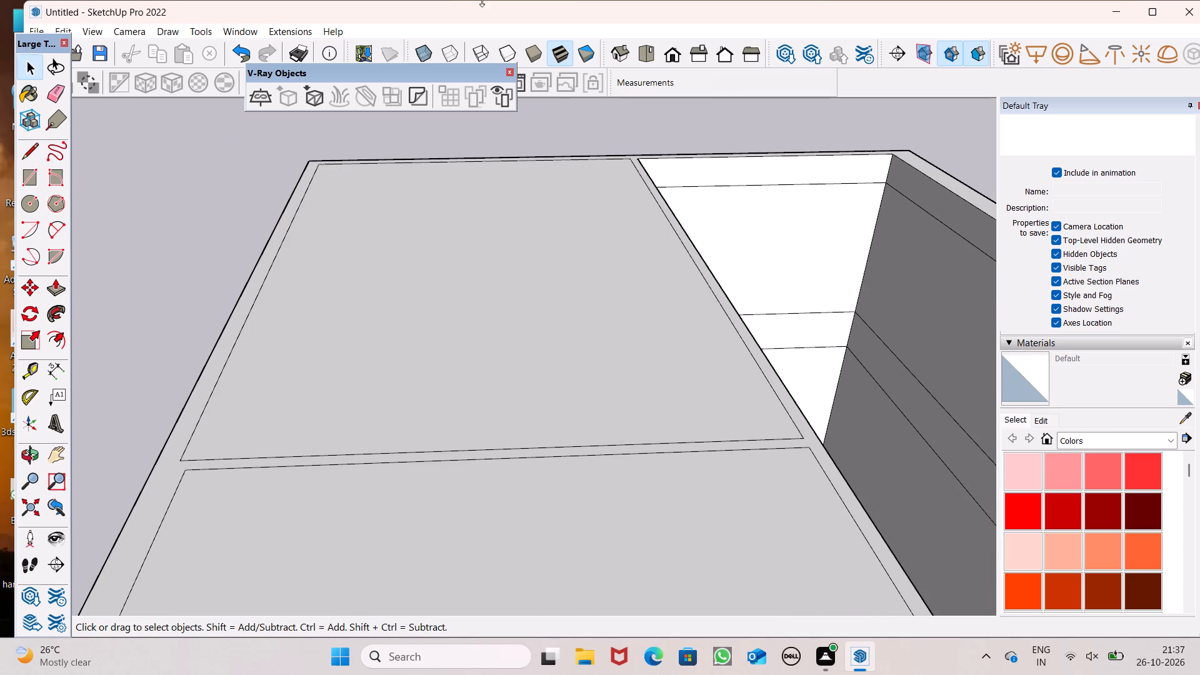
# Push/Pull the new roof face over the rear room by 5".
pyautogui.click(62, 289)
pyautogui.moveTo(305, 353); pyautogui.dragTo(306, 359)
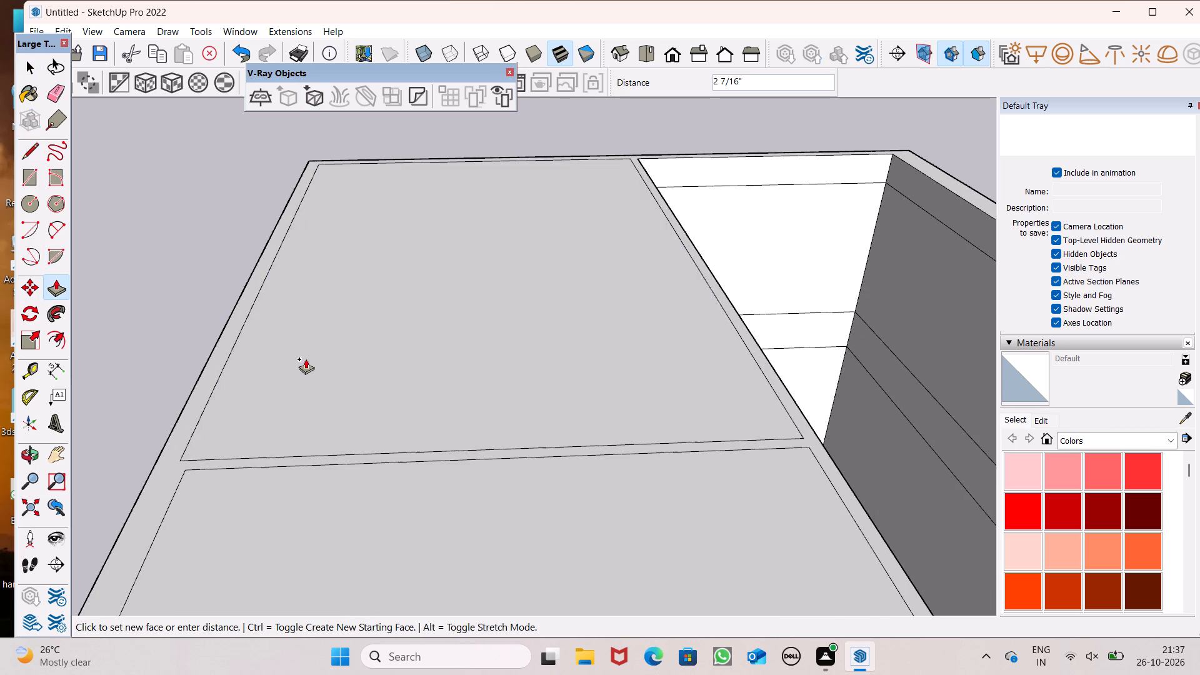
pyautogui.moveTo(306, 359); pyautogui.dragTo(308, 364)
pyautogui.press('5')
pyautogui.hotkey('shift', '"')
pyautogui.press('Return')
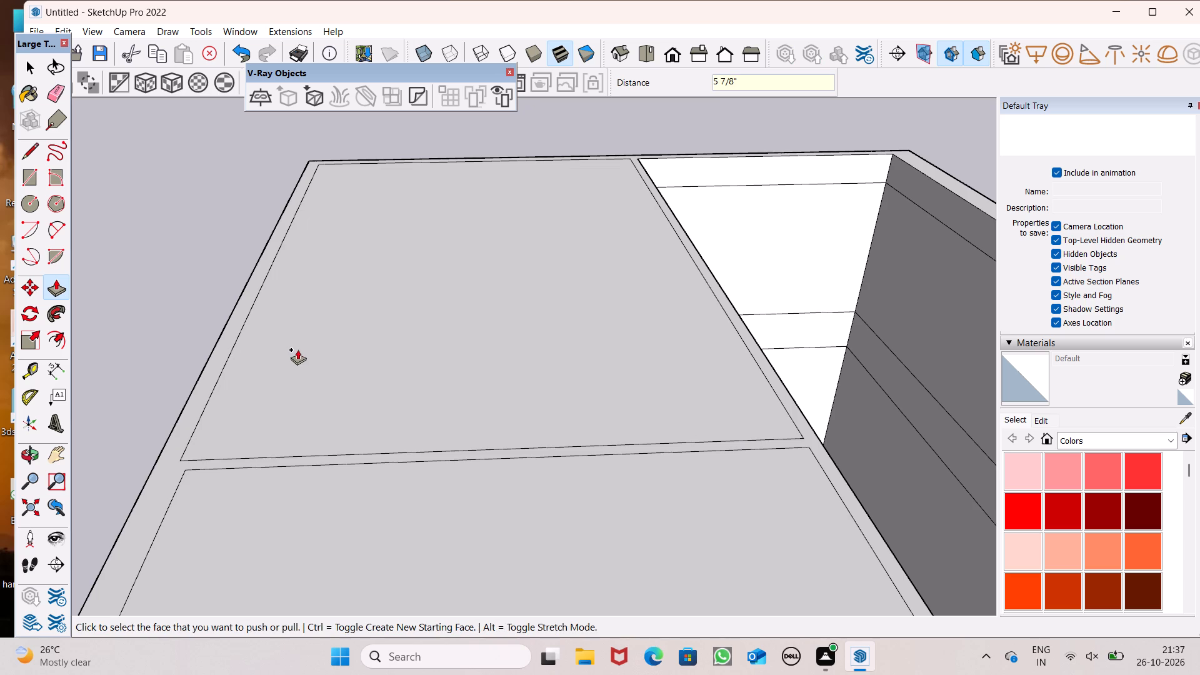
pyautogui.scroll(-6, 252, 290)
pyautogui.press('space')
# Examine the remaining open-topped shaft beside the roofed rooms from above, as well as the whole house from the front.
pyautogui.click(30, 152)
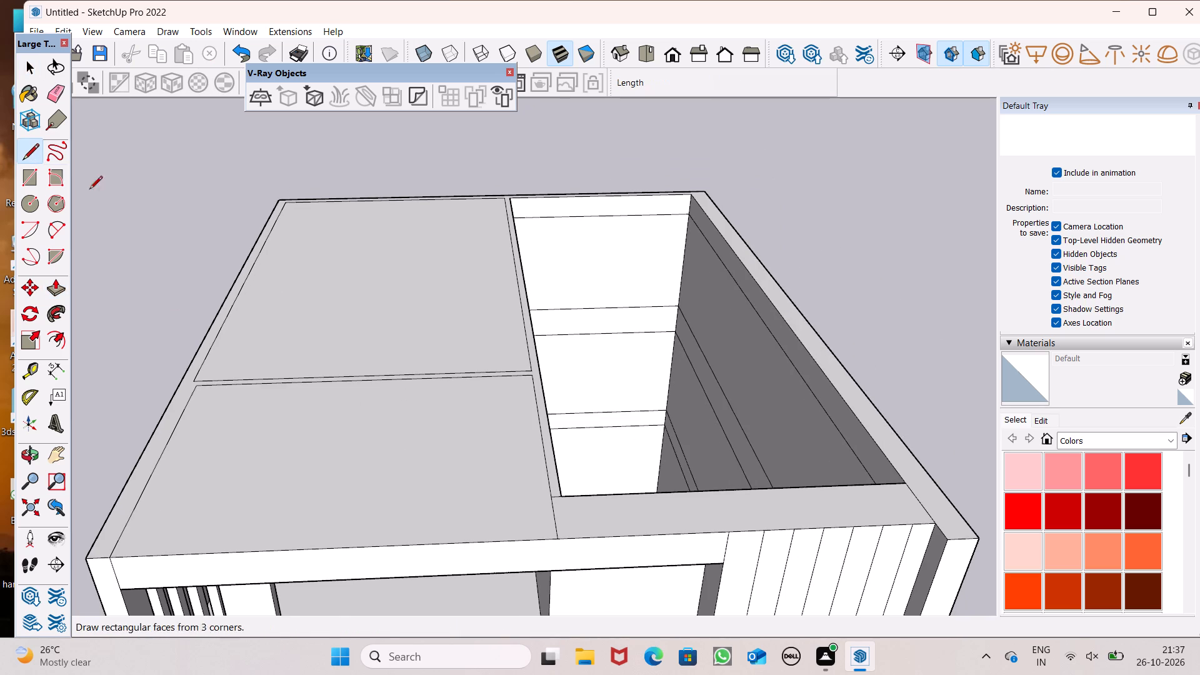
pyautogui.scroll(-4, 517, 277)
pyautogui.moveTo(575, 369); pyautogui.dragTo(508, 487, button='middle')
pyautogui.scroll(3, 575, 377)
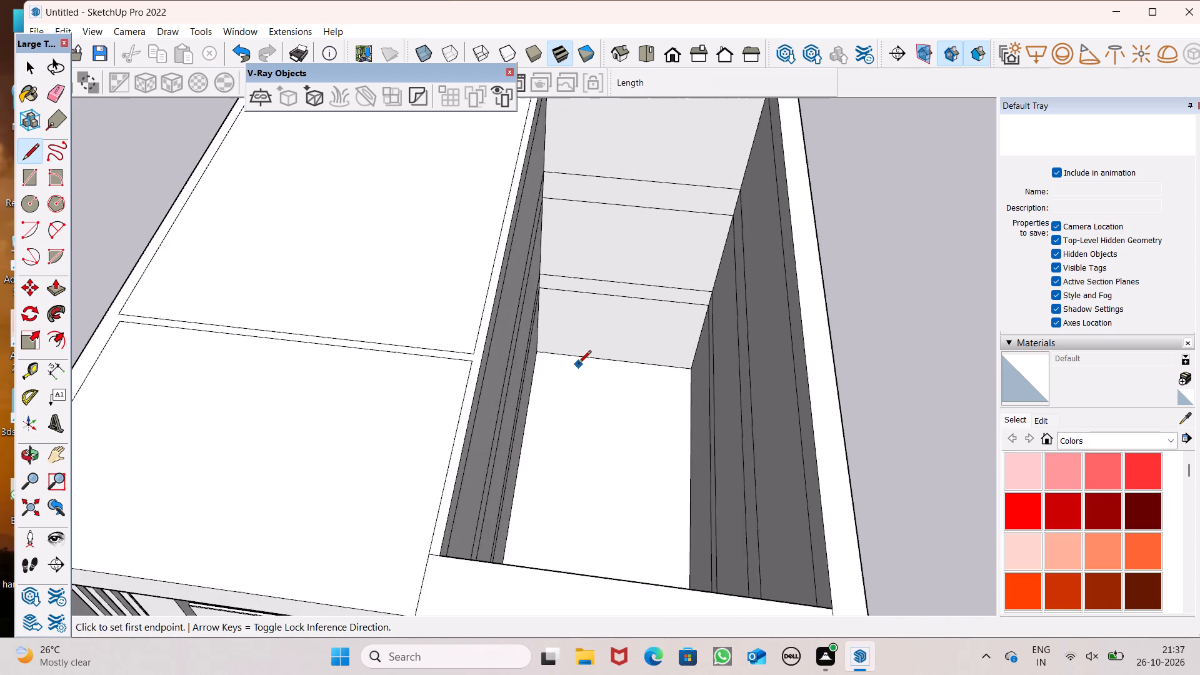
pyautogui.scroll(1, 578, 364)
pyautogui.scroll(-4, 518, 289)
pyautogui.moveTo(591, 364); pyautogui.dragTo(609, 151, button='middle')
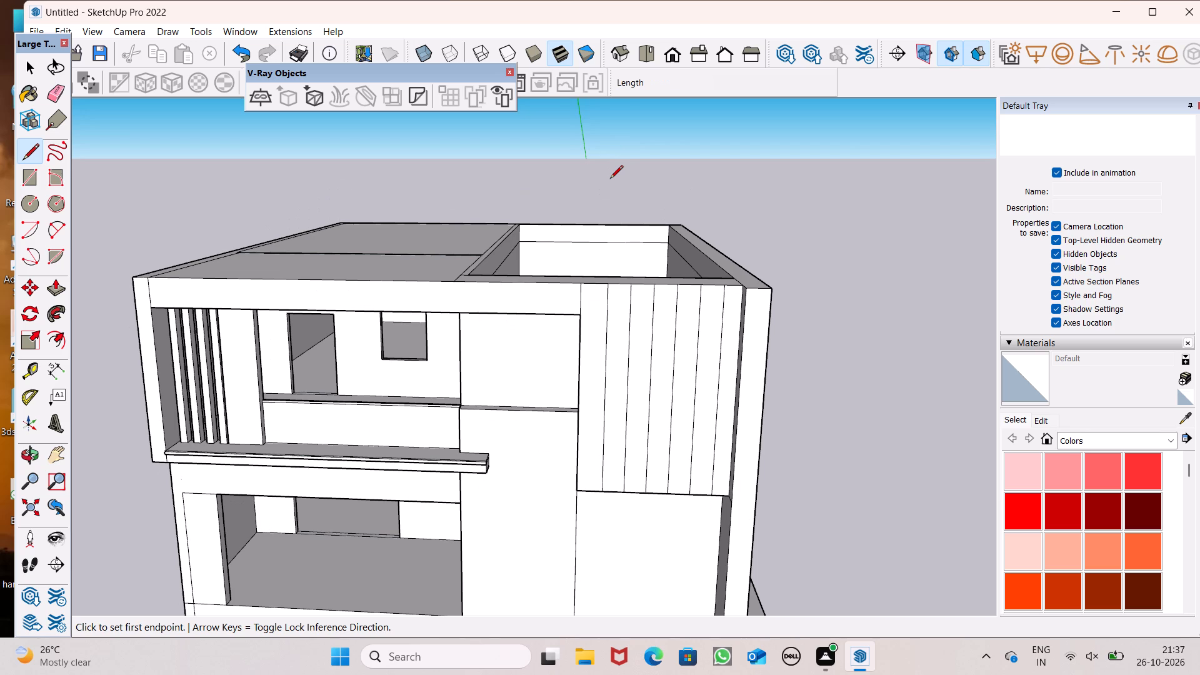
pyautogui.scroll(-6, 609, 241)
pyautogui.moveTo(619, 254); pyautogui.dragTo(567, 219, button='middle')
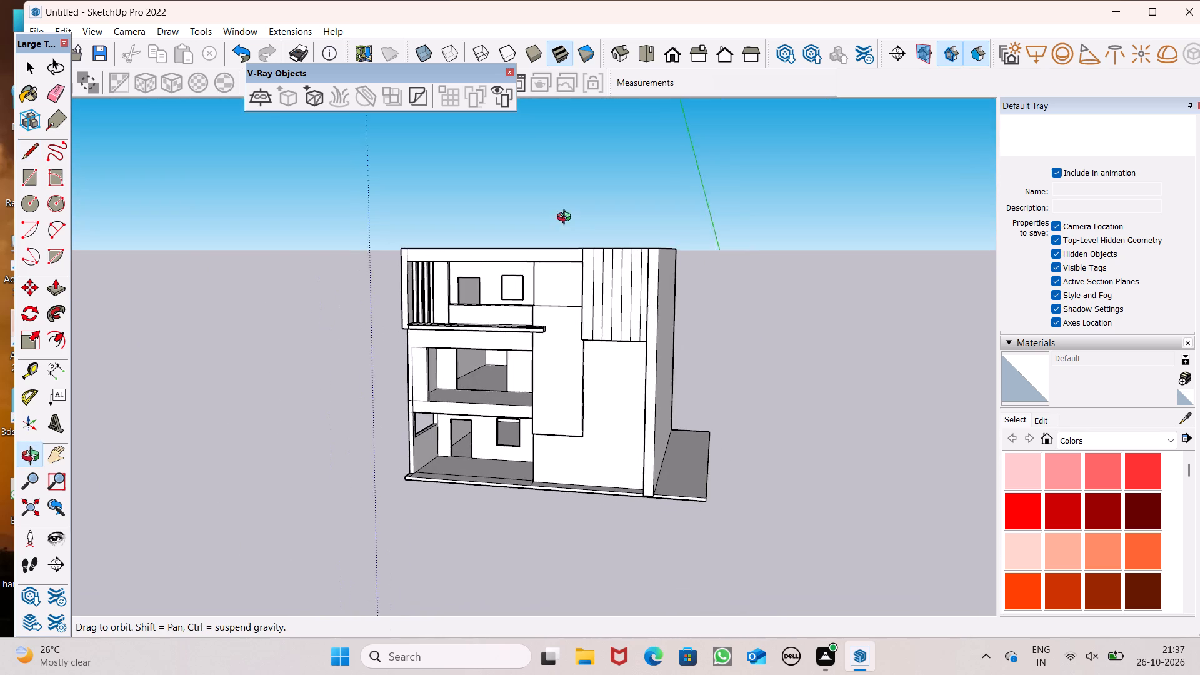
# Draw a horizontal line about 10 ft long across the front wall below the slatted panel, from the projecting box's edge to the side wall.
pyautogui.moveTo(567, 219); pyautogui.dragTo(567, 219, button='middle')
pyautogui.scroll(-1, 571, 234)
pyautogui.moveTo(579, 301); pyautogui.dragTo(636, 229, button='middle')
pyautogui.scroll(1, 651, 231)
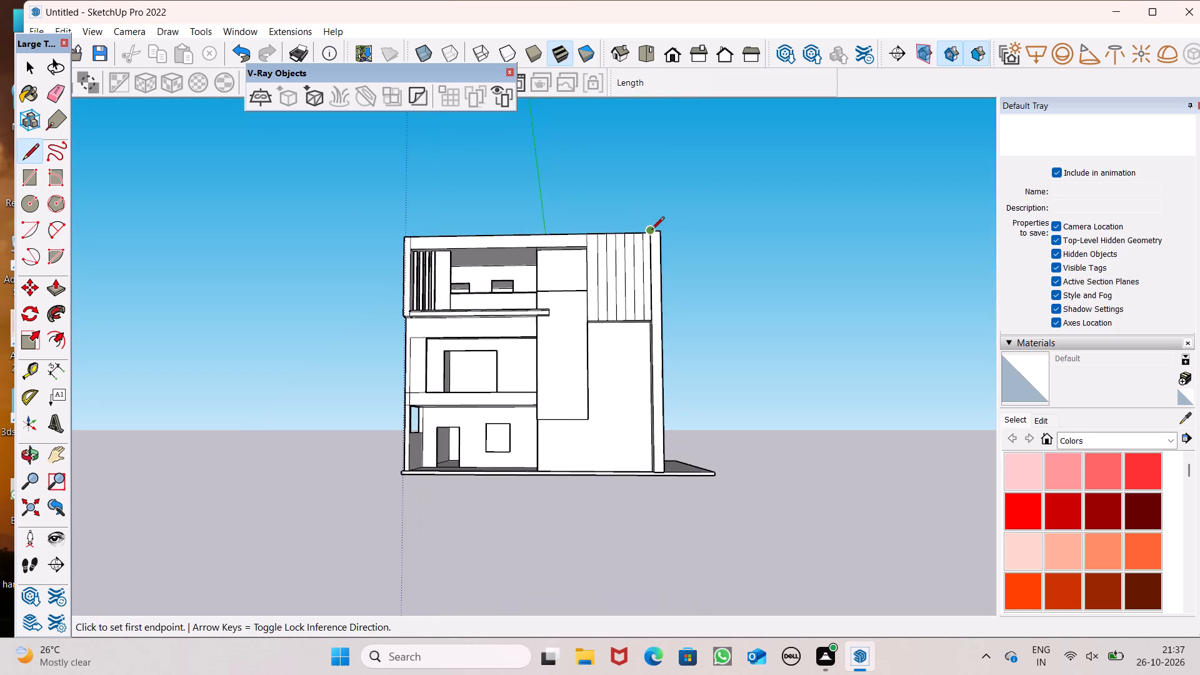
pyautogui.scroll(4, 666, 242)
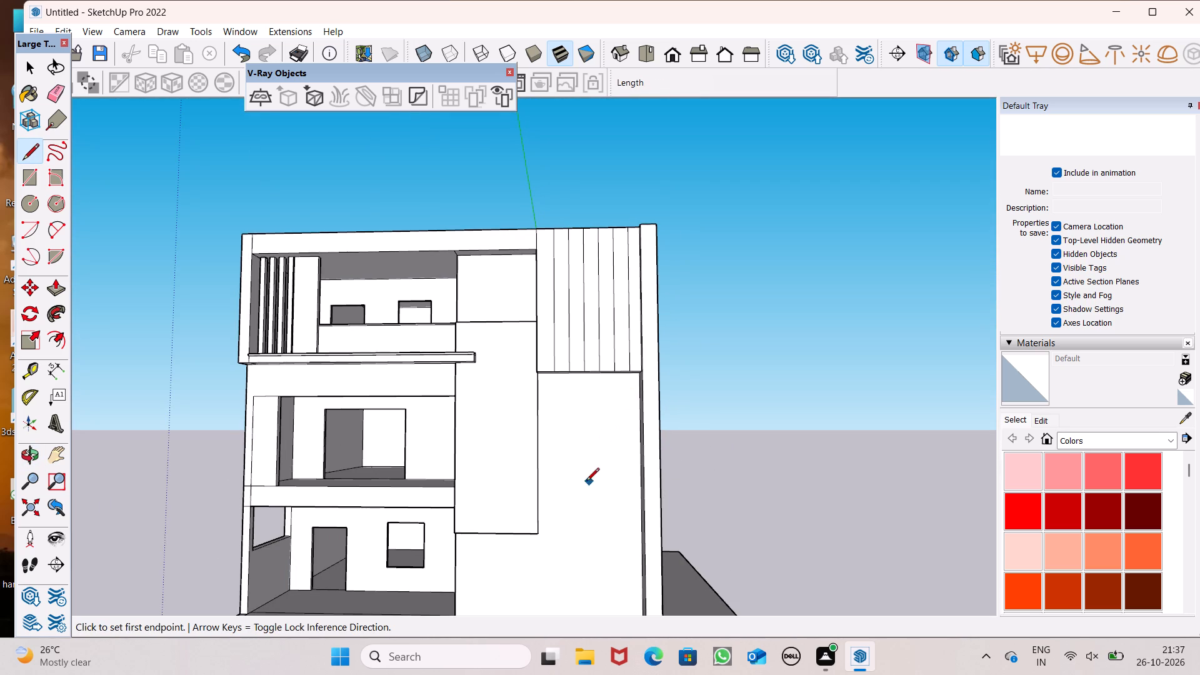
pyautogui.press('space')
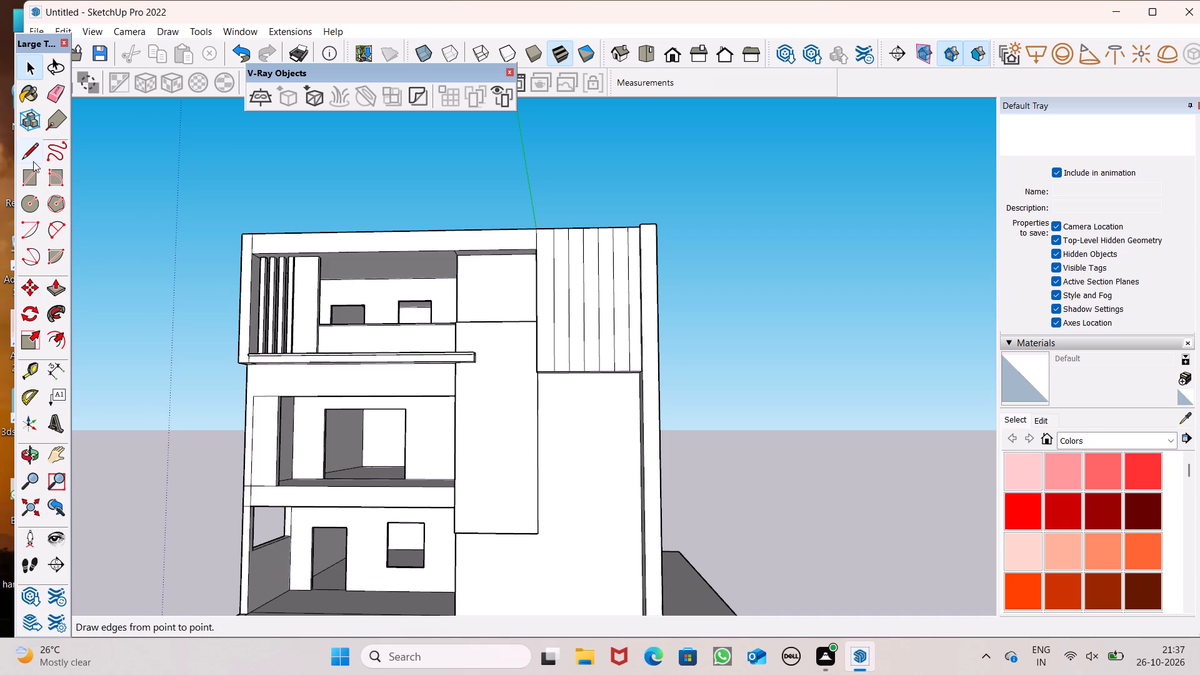
pyautogui.click(32, 157)
pyautogui.scroll(-2, 328, 147)
pyautogui.moveTo(404, 321); pyautogui.dragTo(317, 362, button='middle')
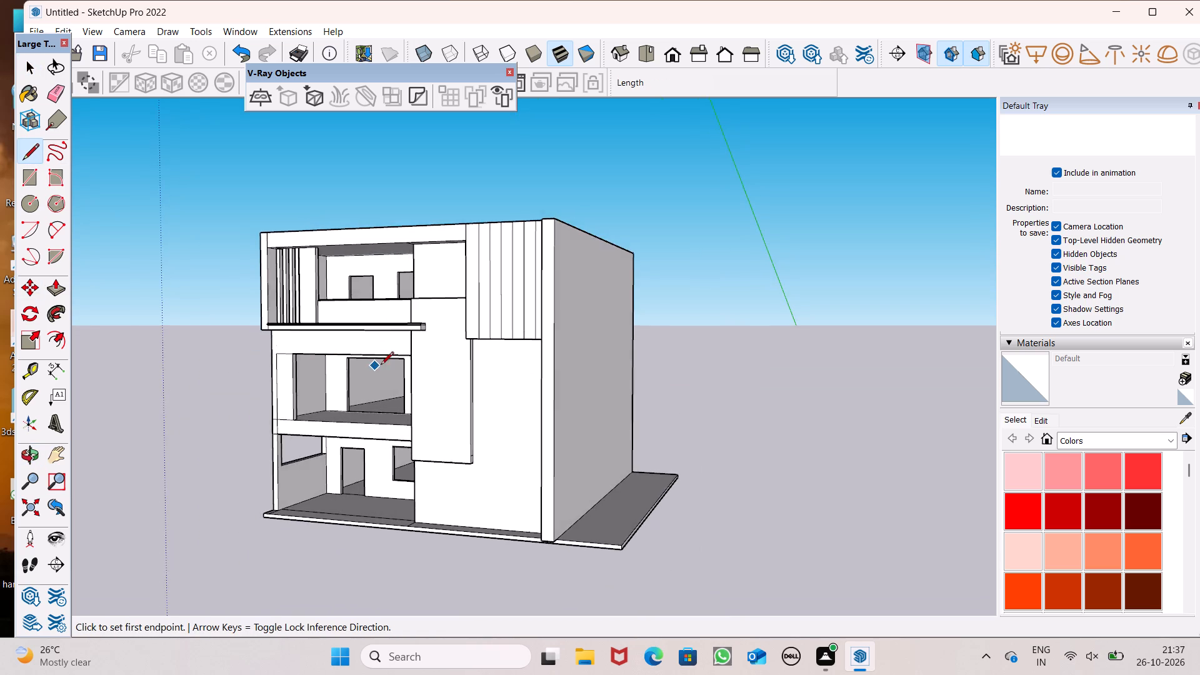
pyautogui.scroll(8, 411, 366)
pyautogui.scroll(5, 476, 435)
pyautogui.click(448, 431)
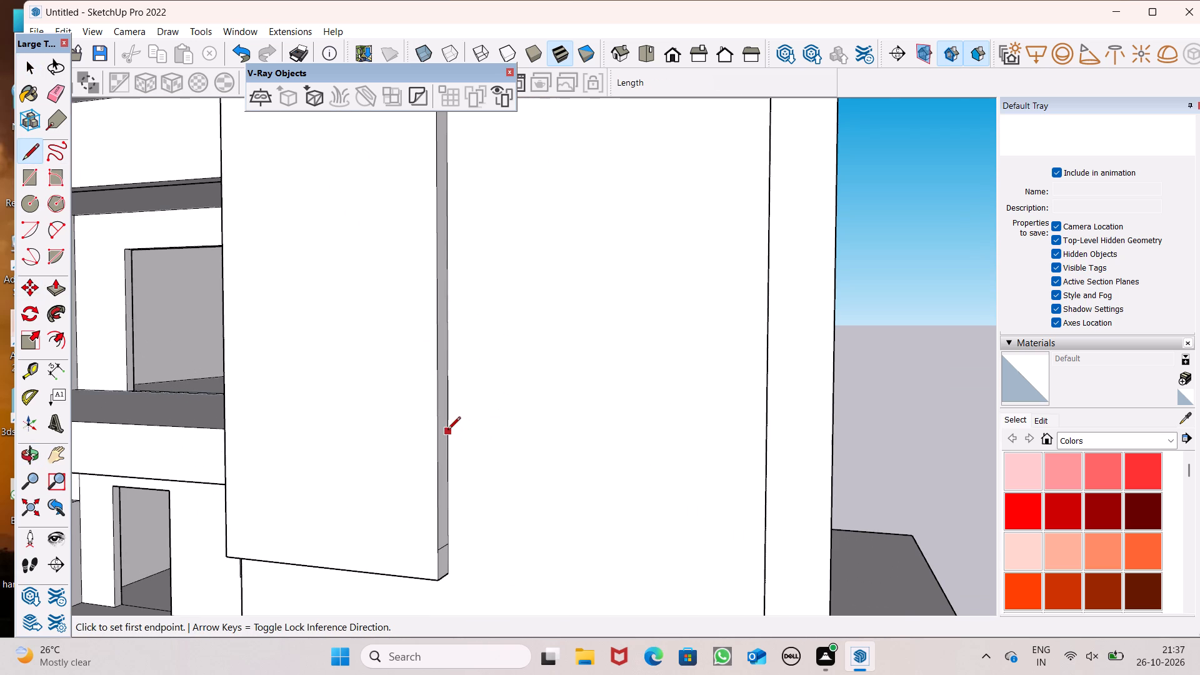
pyautogui.moveTo(571, 438); pyautogui.dragTo(672, 424, button='middle')
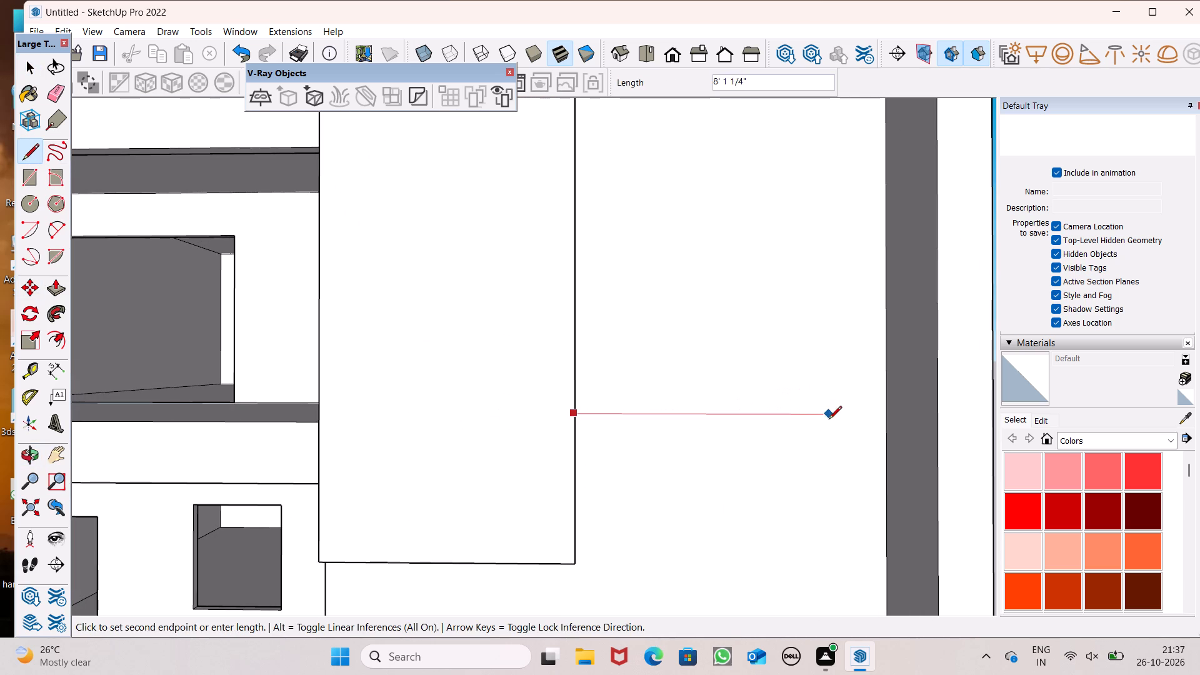
pyautogui.click(891, 418)
pyautogui.press('space')
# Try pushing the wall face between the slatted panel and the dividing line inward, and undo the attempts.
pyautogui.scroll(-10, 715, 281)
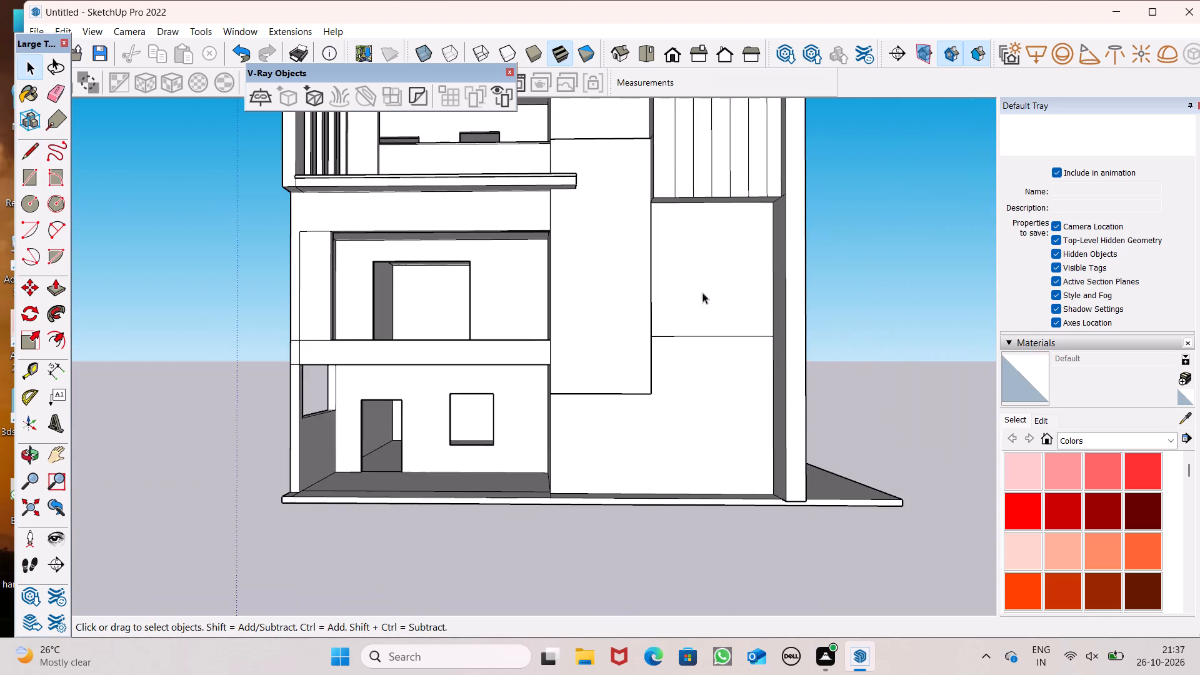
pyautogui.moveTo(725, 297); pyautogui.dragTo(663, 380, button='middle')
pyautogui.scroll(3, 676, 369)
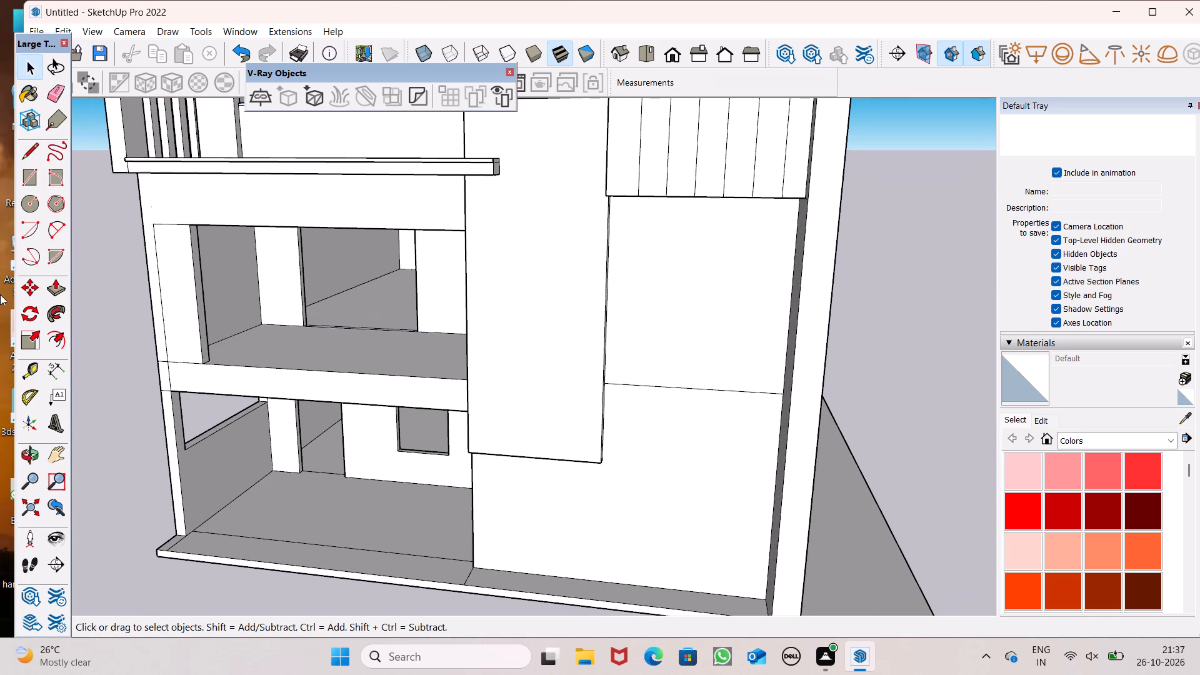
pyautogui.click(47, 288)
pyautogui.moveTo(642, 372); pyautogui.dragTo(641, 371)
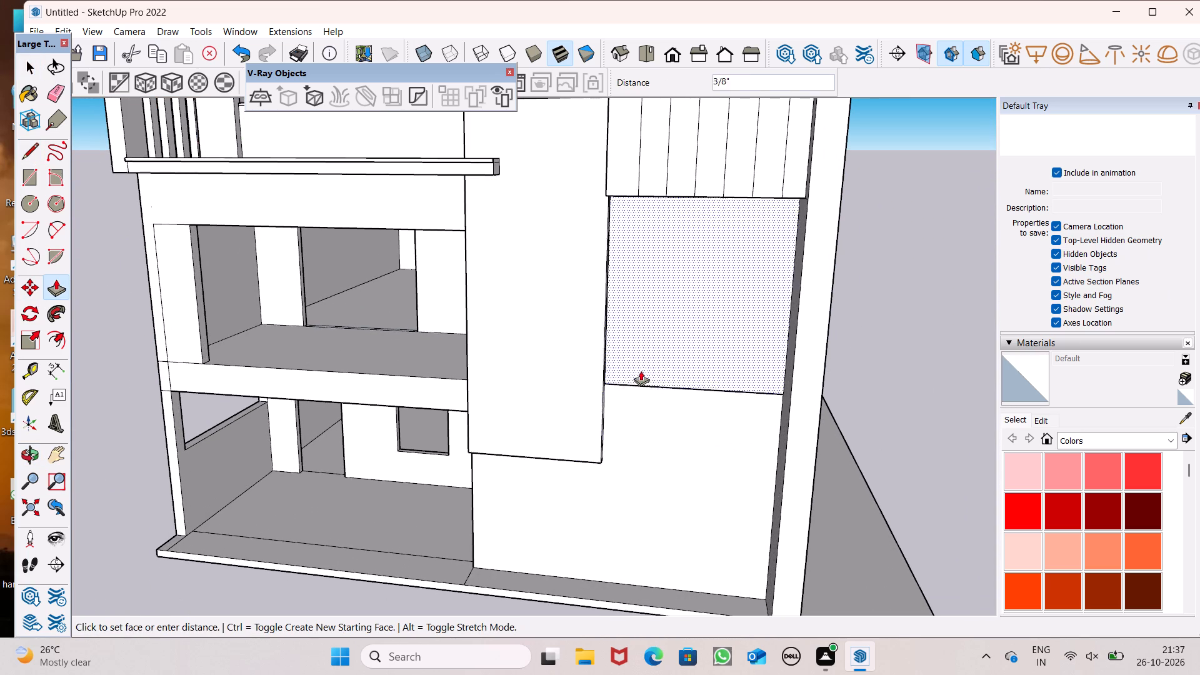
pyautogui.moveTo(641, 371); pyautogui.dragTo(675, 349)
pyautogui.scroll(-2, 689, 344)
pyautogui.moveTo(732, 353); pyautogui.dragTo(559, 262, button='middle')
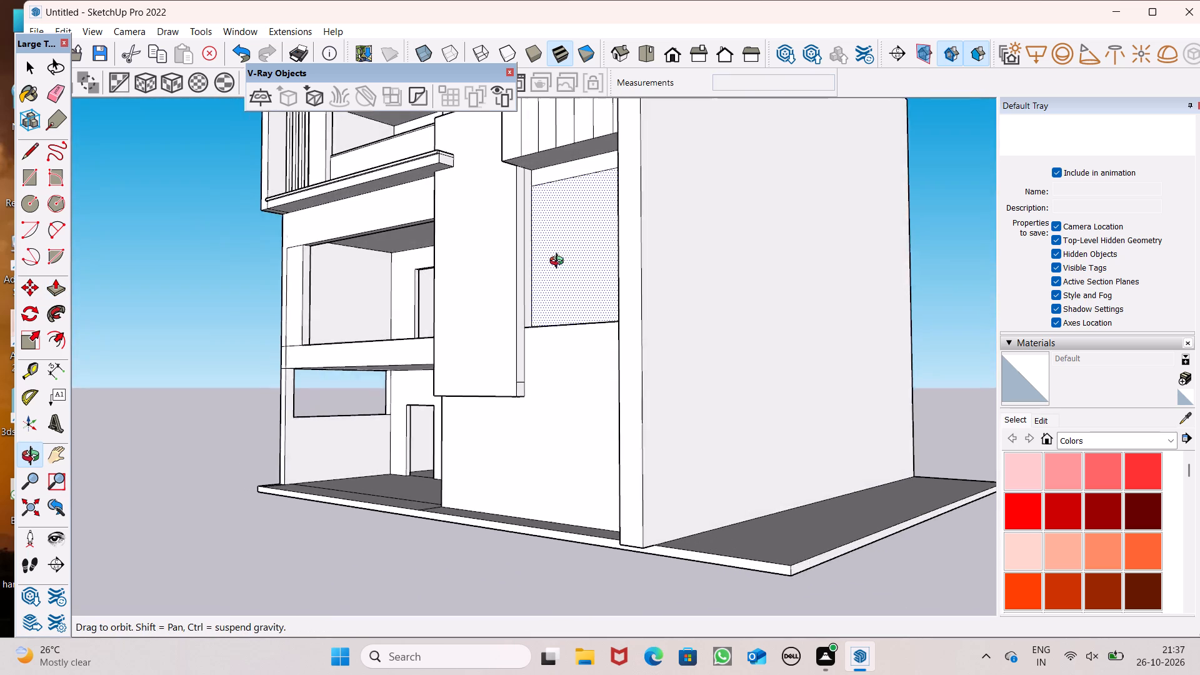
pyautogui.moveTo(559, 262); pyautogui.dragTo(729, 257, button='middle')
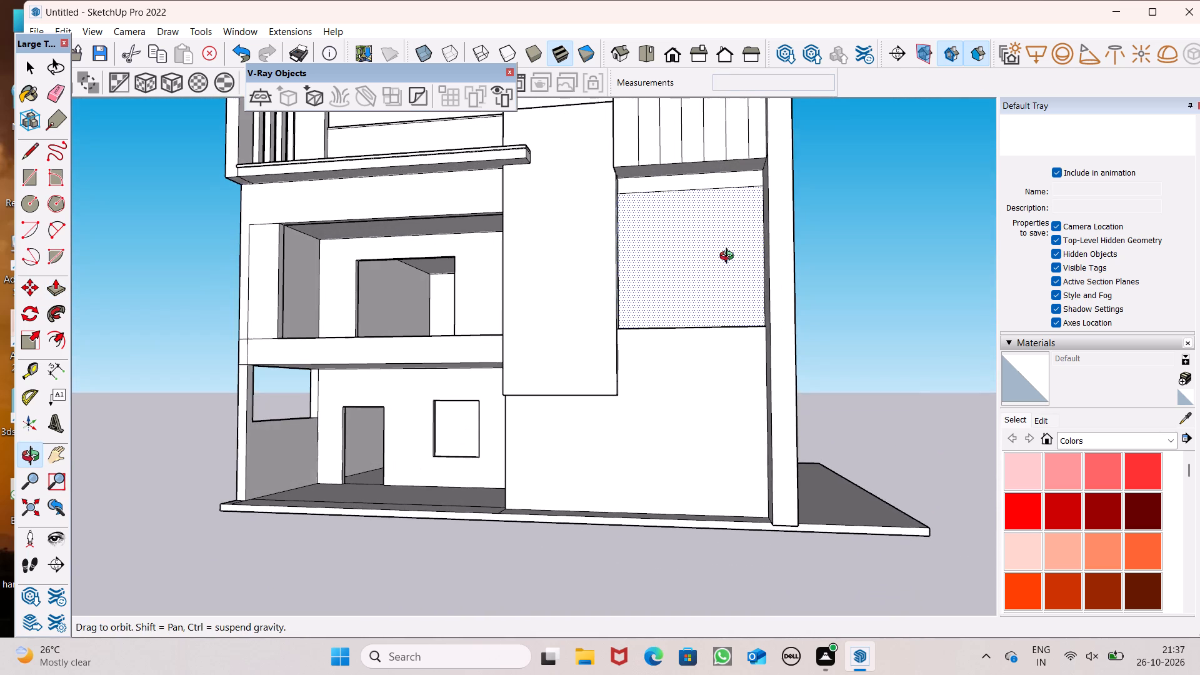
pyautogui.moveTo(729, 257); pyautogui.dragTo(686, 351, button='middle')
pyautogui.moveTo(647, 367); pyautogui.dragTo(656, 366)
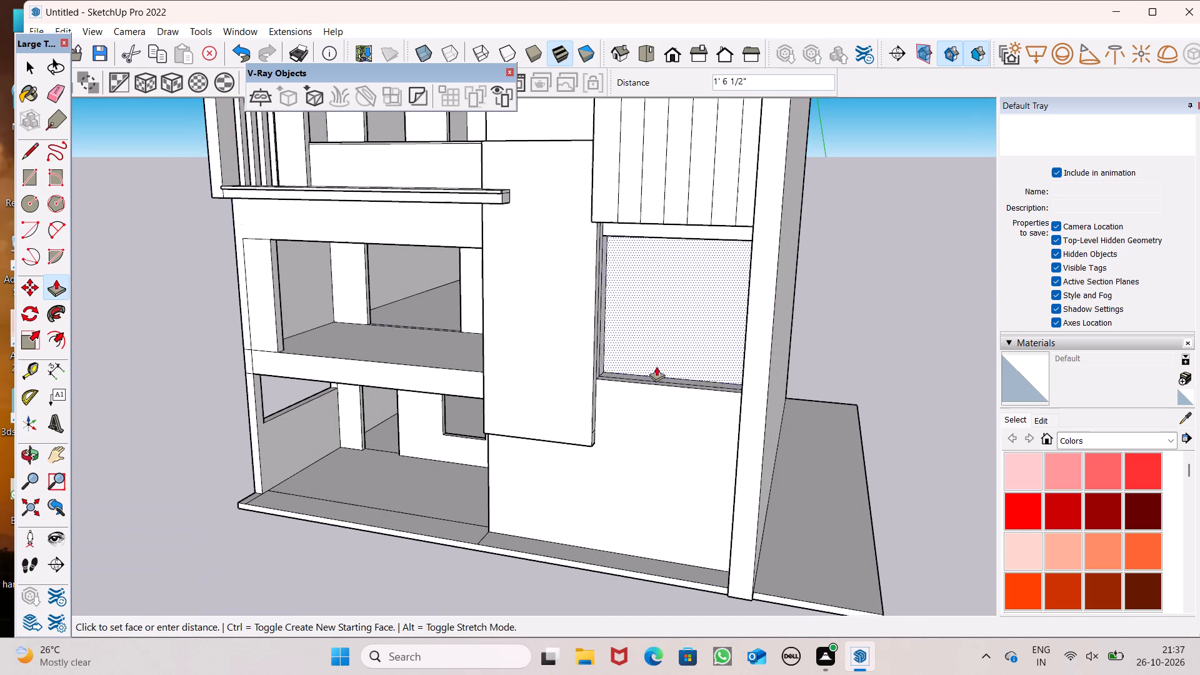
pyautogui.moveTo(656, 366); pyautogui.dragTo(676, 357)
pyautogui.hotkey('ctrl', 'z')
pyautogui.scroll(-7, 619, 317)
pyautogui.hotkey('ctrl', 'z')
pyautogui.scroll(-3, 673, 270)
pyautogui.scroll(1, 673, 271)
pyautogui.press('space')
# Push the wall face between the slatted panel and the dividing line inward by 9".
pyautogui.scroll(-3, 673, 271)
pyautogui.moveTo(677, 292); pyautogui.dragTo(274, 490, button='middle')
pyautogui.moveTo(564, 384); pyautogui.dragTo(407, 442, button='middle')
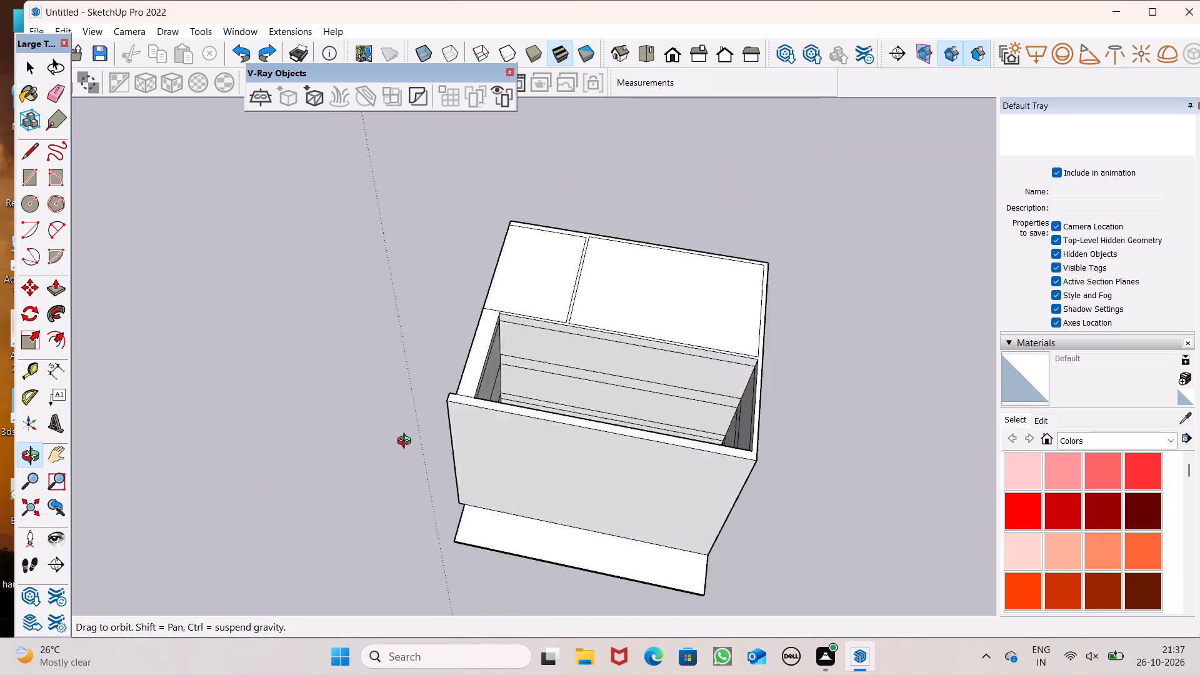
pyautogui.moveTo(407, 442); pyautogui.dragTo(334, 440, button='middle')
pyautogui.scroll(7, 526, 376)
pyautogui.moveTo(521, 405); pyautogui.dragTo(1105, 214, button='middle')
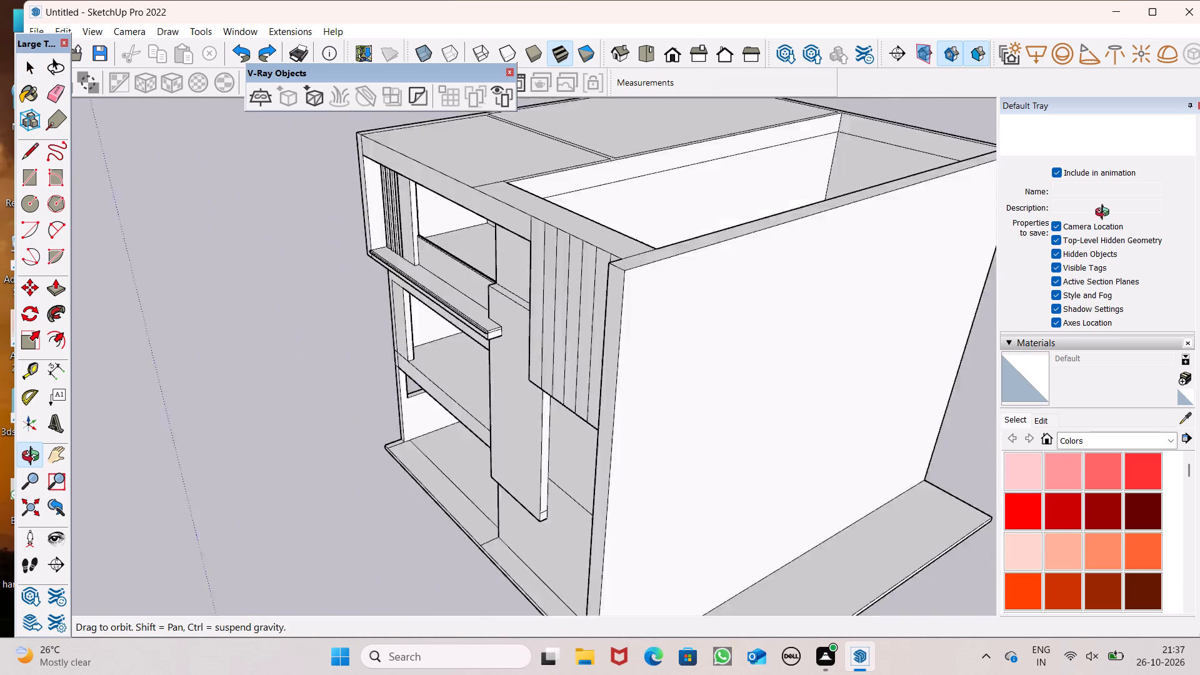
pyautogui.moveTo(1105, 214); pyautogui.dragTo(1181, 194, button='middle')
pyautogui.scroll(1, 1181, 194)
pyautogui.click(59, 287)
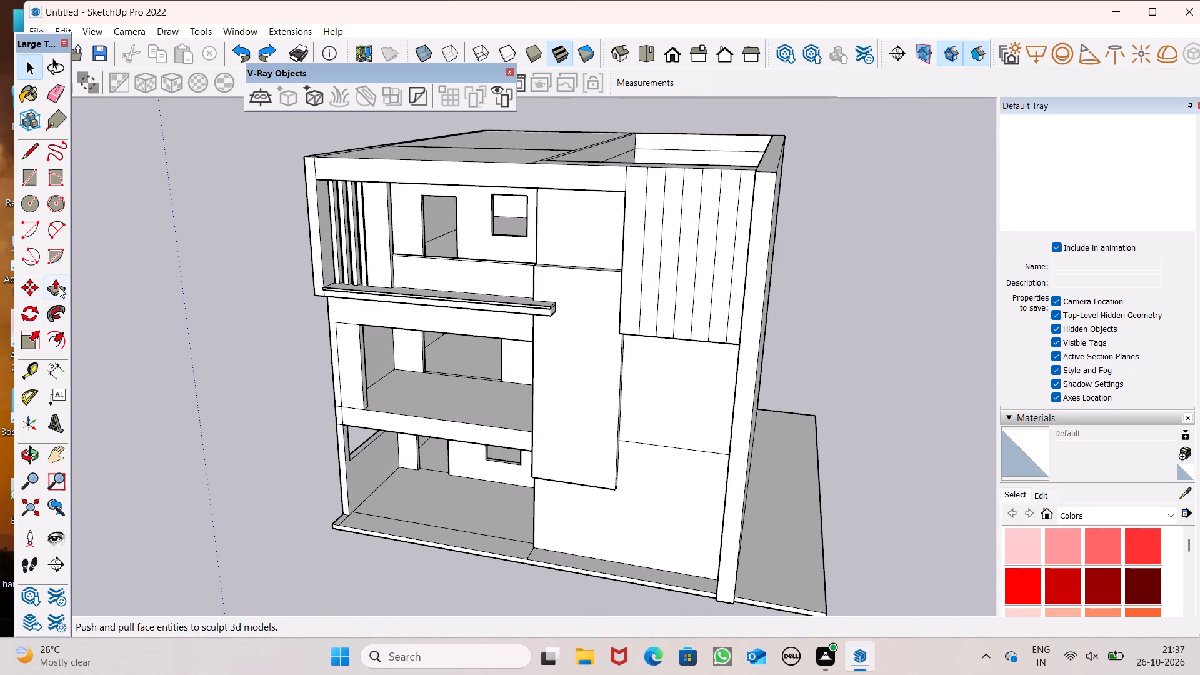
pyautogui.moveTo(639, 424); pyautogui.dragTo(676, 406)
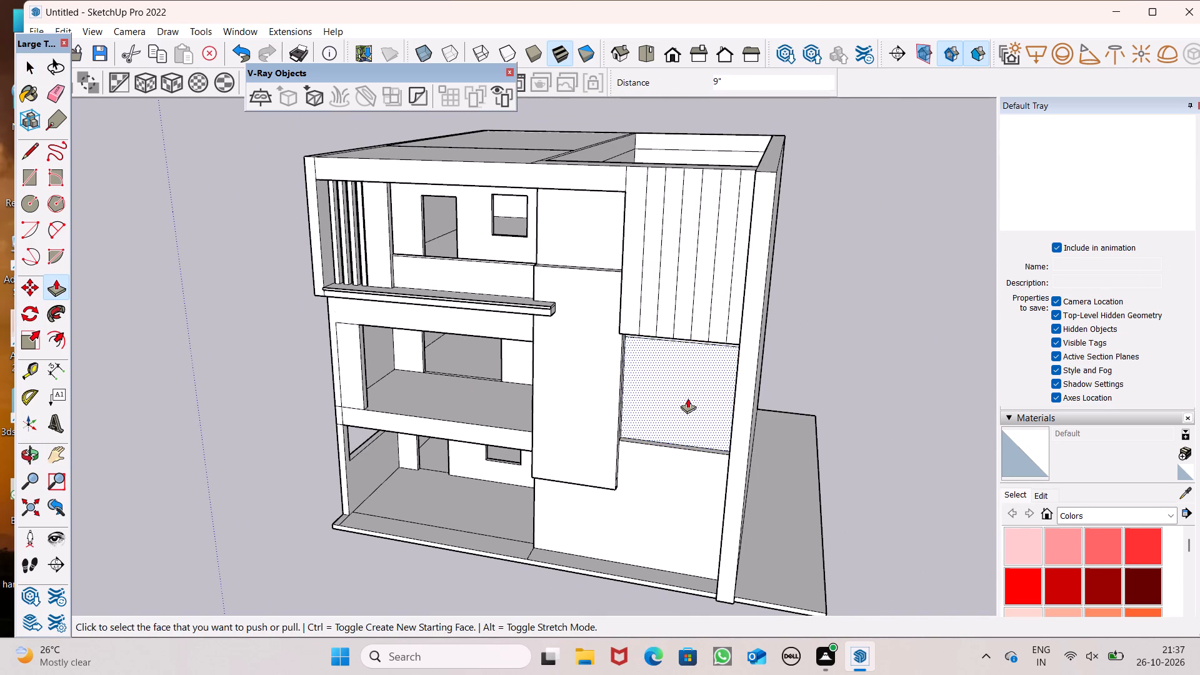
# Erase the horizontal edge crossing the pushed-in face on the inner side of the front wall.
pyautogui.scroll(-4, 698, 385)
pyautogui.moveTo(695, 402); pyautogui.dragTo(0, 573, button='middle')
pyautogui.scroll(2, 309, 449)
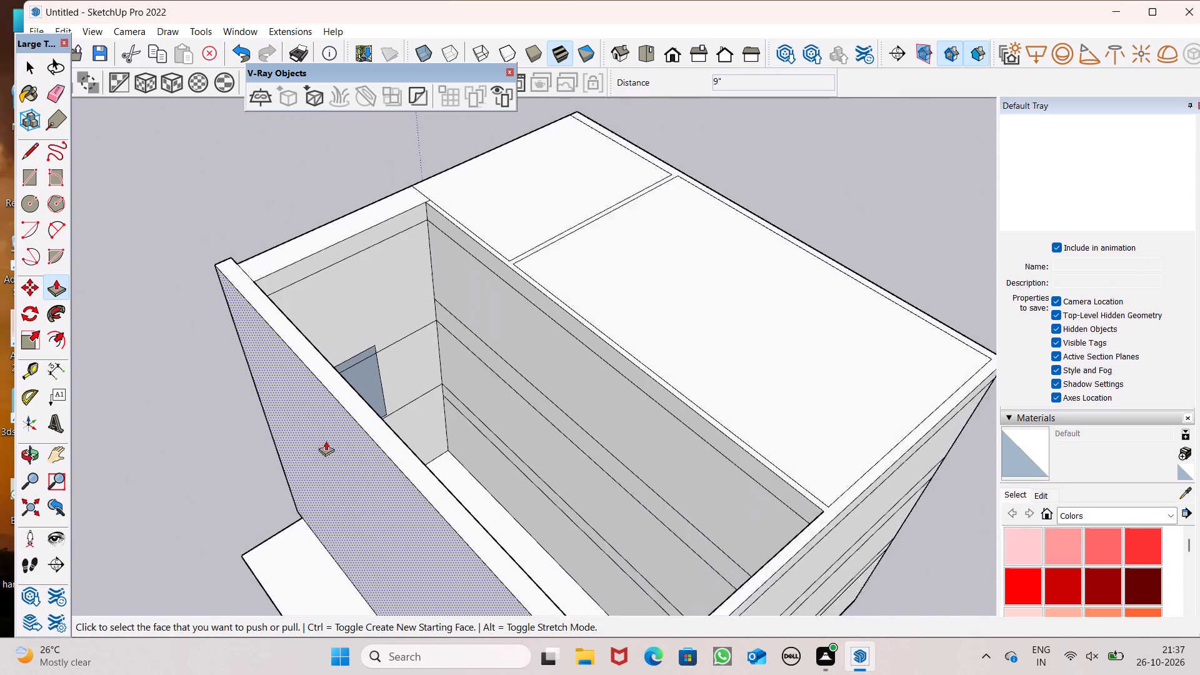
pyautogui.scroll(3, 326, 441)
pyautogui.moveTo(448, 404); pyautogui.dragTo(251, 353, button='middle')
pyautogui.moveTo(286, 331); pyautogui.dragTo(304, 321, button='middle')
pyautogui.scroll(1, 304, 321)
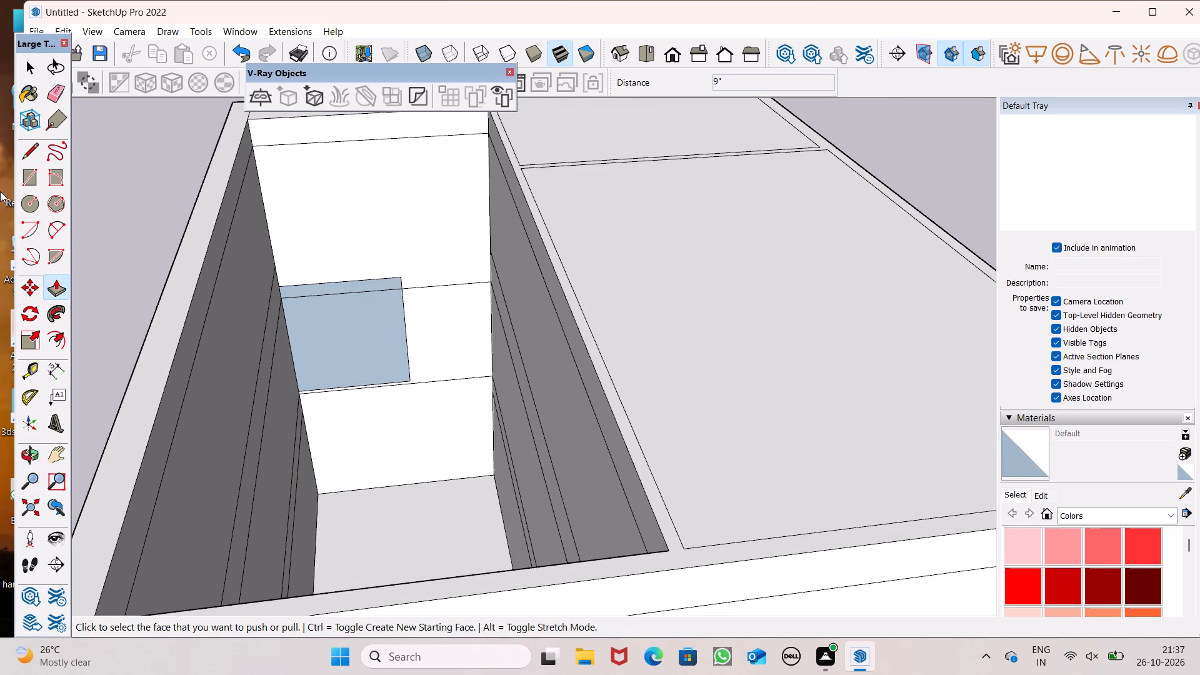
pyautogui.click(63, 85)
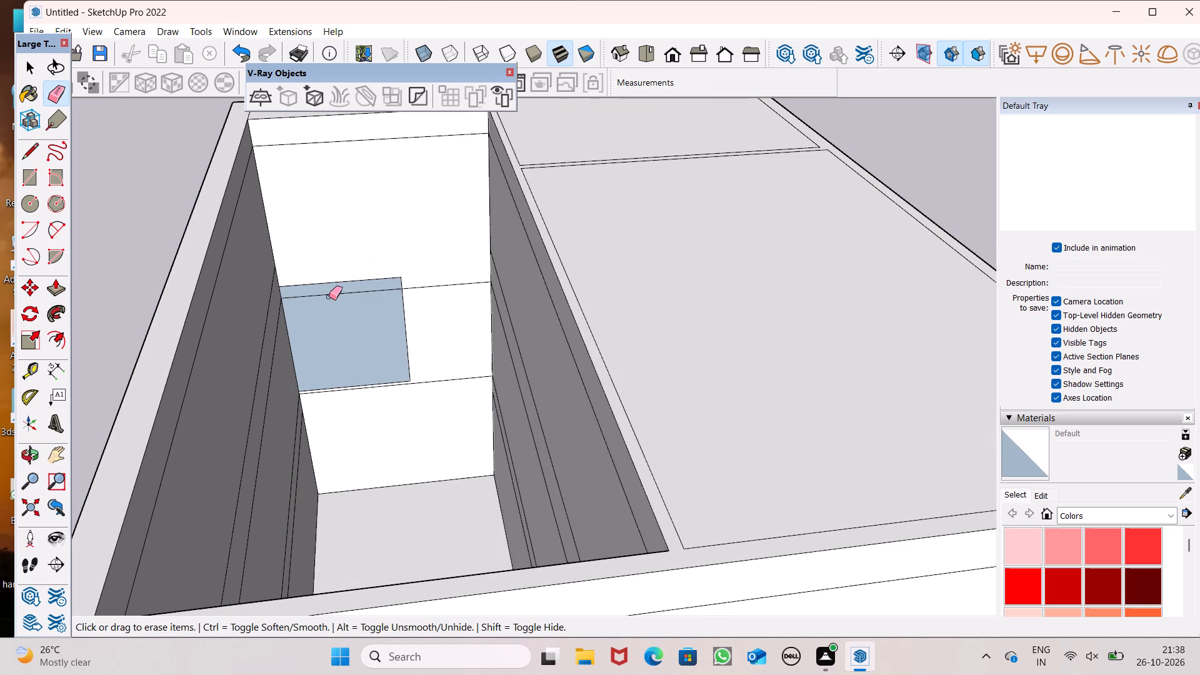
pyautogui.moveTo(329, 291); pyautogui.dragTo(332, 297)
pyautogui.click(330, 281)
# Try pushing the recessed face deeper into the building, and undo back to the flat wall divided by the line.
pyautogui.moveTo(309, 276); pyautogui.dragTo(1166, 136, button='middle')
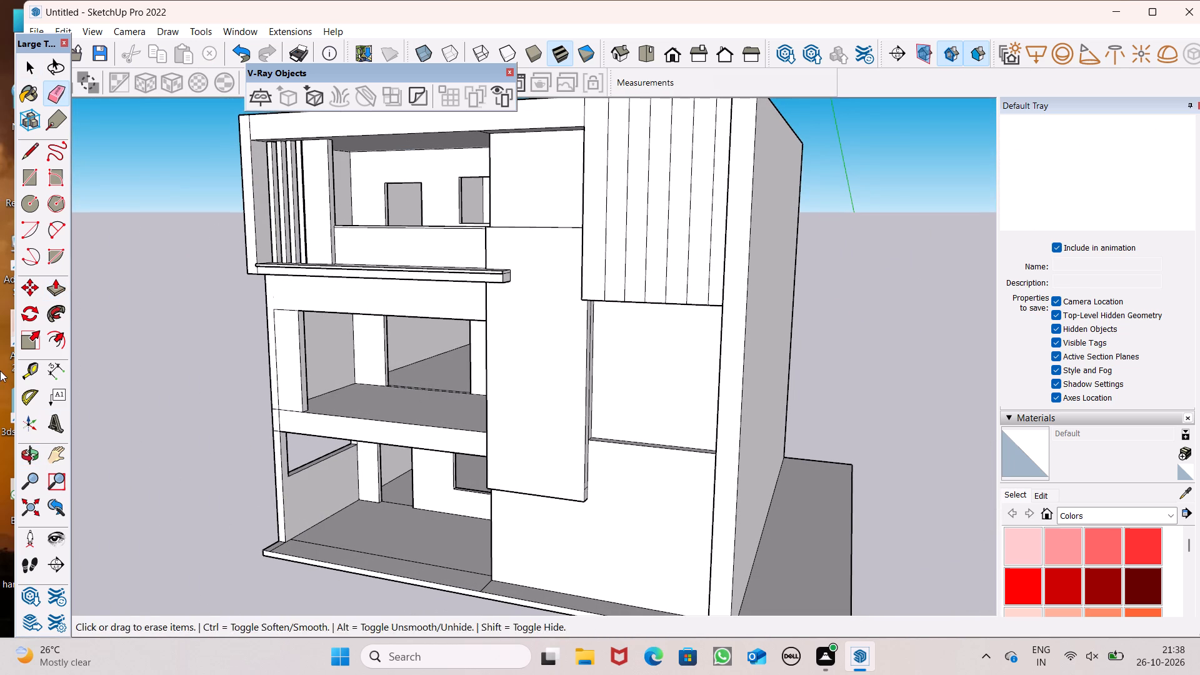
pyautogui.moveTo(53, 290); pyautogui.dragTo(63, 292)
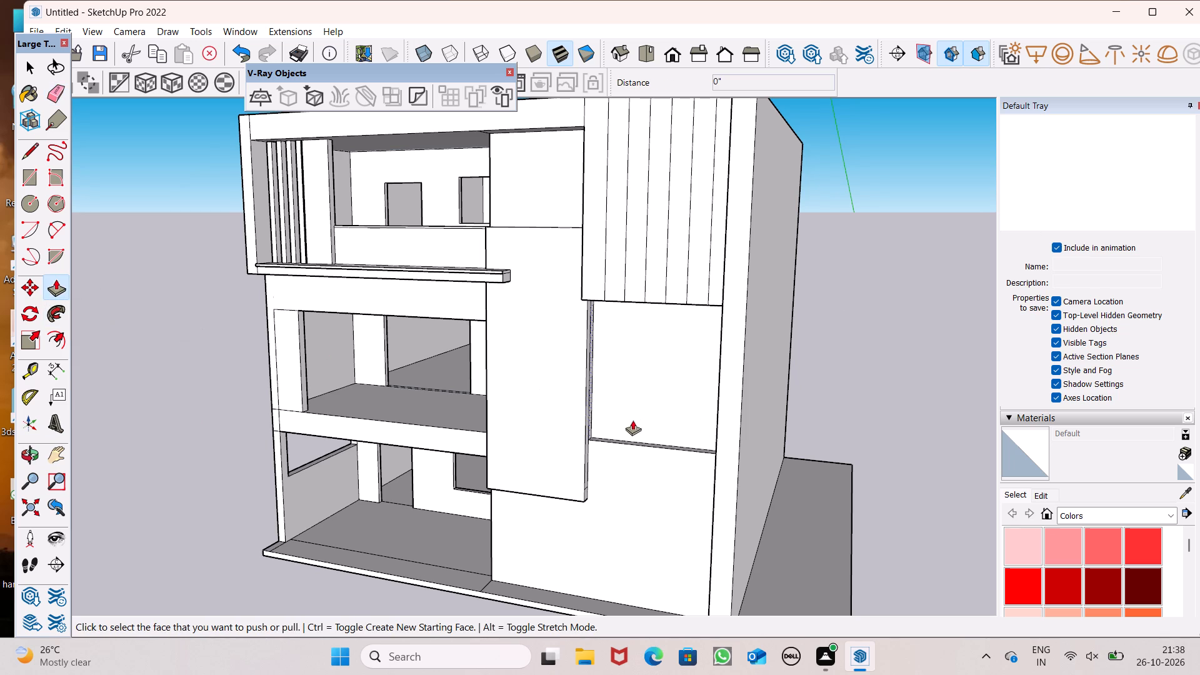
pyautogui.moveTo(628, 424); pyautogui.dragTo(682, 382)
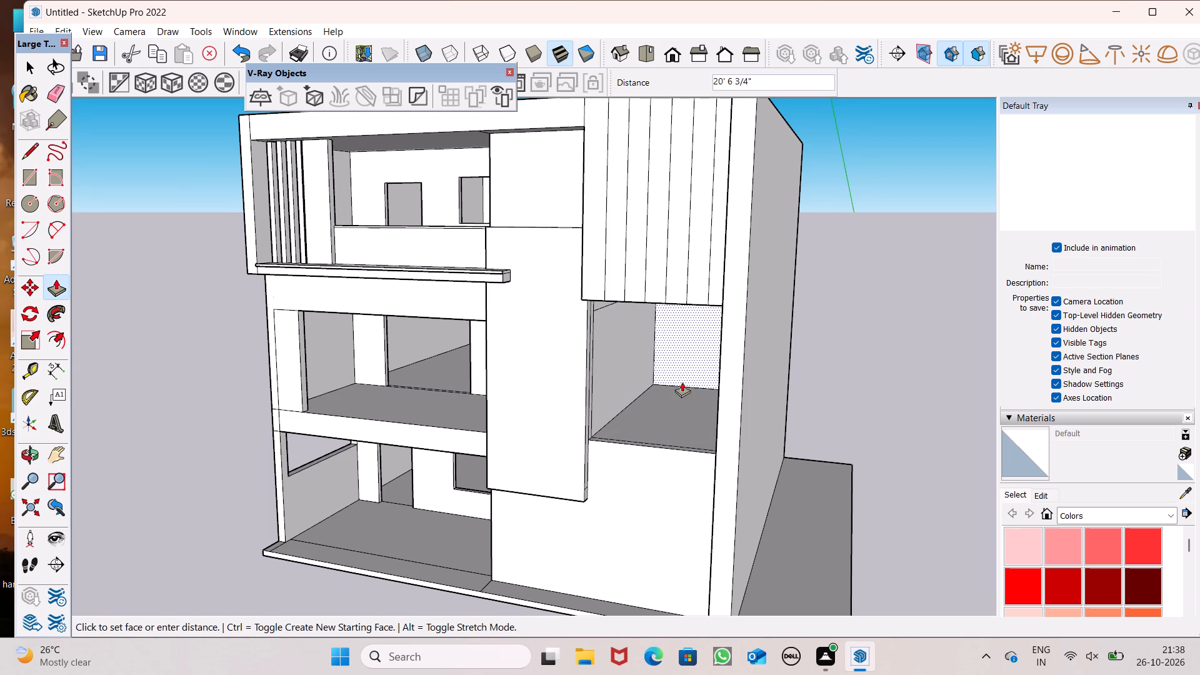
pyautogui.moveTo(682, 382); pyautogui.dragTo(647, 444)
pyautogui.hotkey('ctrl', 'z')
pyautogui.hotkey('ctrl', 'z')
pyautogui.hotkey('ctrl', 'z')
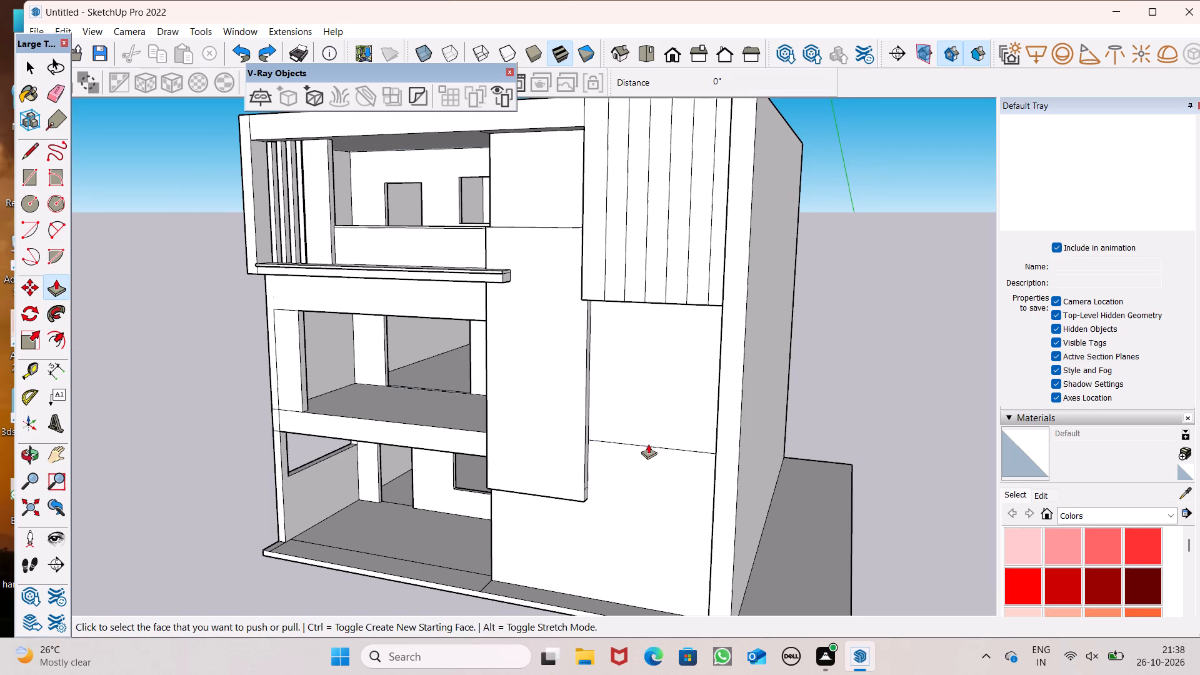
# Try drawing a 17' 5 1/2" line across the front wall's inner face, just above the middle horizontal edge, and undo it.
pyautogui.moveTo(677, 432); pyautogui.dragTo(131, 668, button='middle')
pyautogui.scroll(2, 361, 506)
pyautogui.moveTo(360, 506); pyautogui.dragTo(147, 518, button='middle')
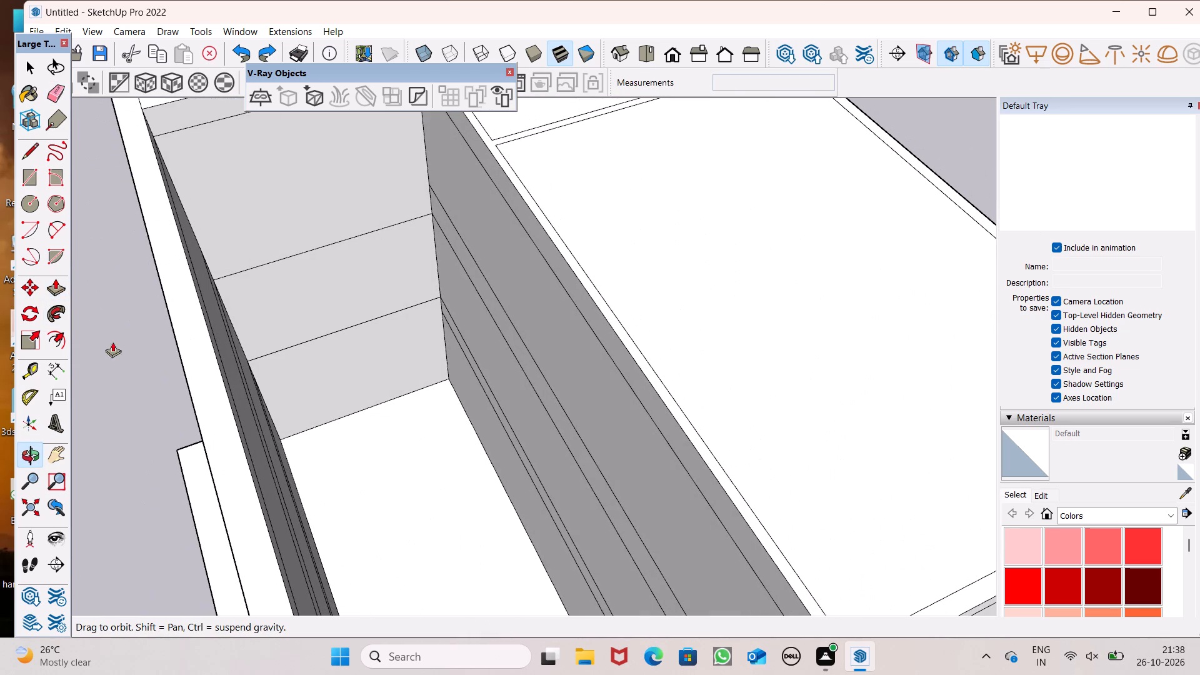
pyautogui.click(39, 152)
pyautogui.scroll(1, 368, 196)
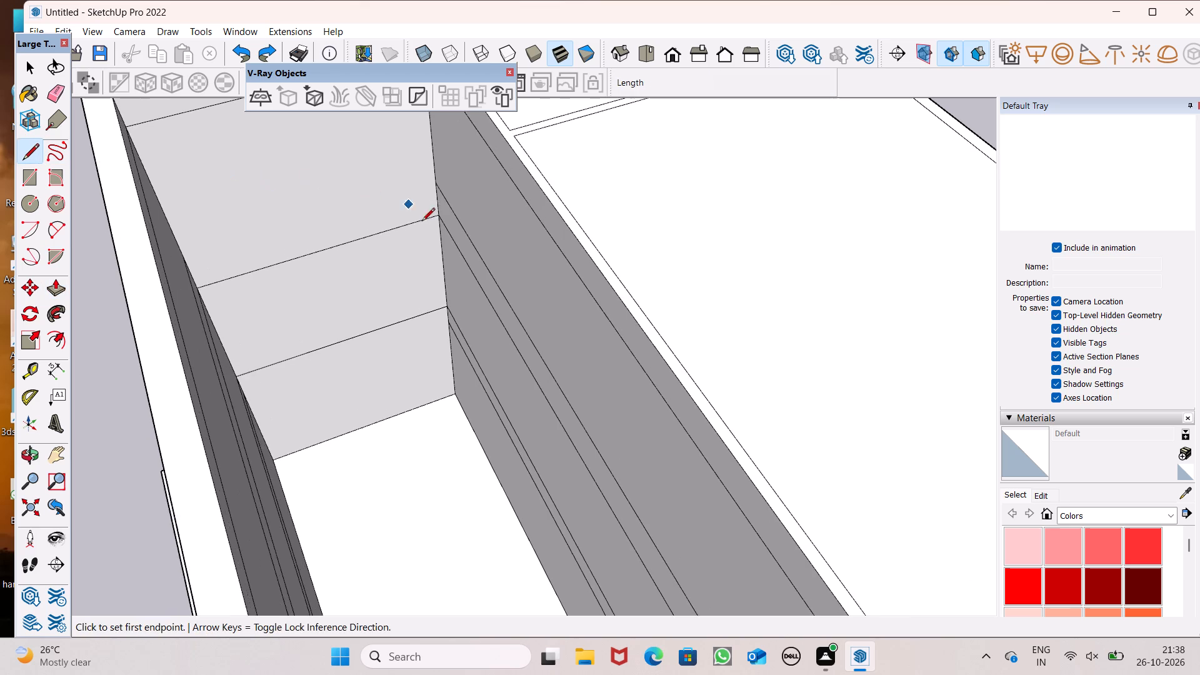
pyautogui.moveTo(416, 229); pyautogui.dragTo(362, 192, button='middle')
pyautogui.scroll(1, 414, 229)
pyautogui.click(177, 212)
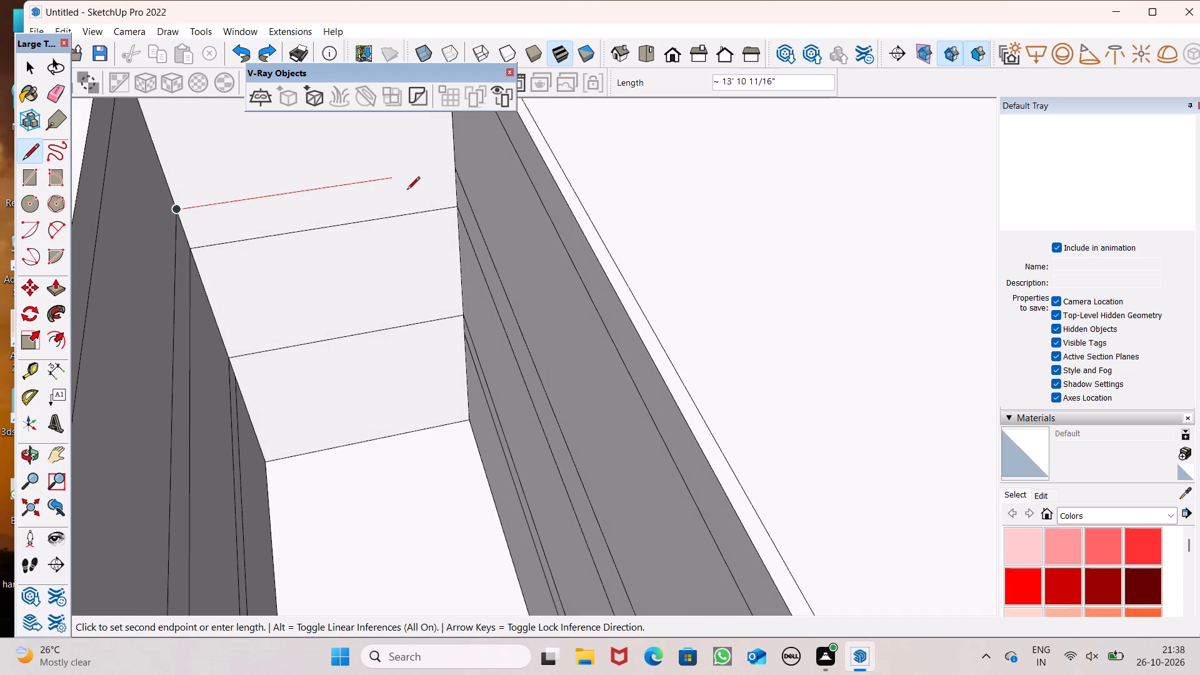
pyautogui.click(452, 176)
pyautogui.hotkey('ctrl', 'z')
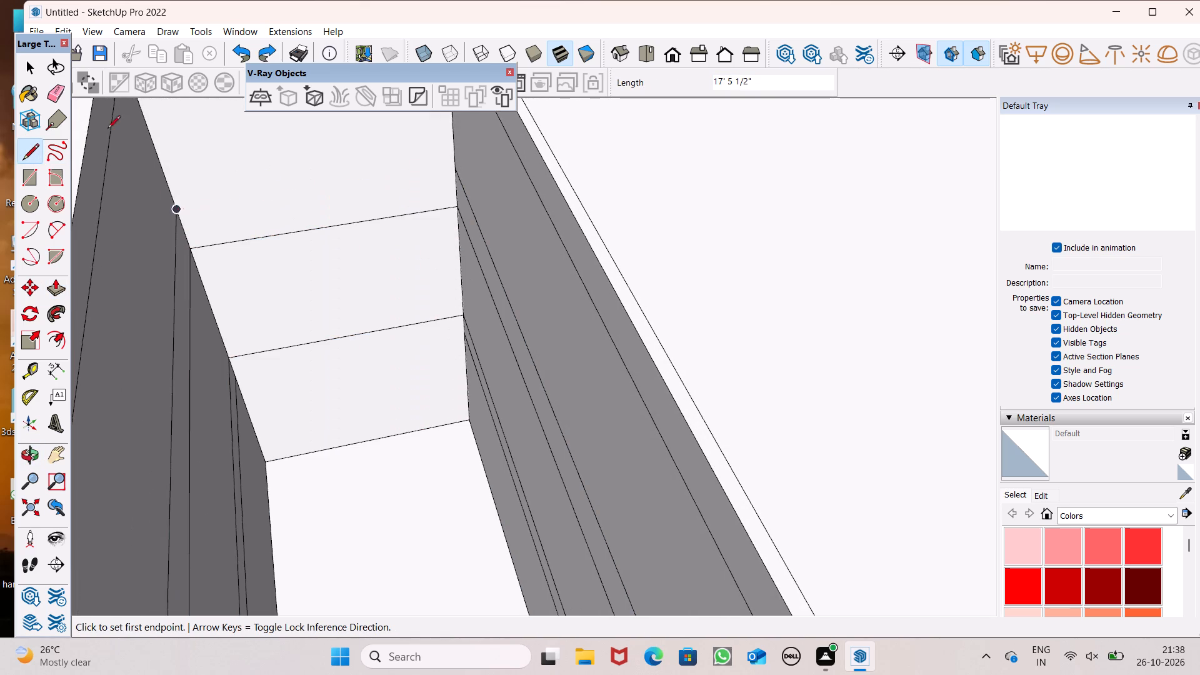
# Erase the middle horizontal edge on the inner face of the front wall.
pyautogui.moveTo(48, 90); pyautogui.dragTo(57, 94)
pyautogui.moveTo(254, 225); pyautogui.dragTo(266, 251)
# Push the wall face below the slatted panel inward by 9" to cut an opening through the front wall.
pyautogui.moveTo(278, 277); pyautogui.dragTo(342, 282, button='middle')
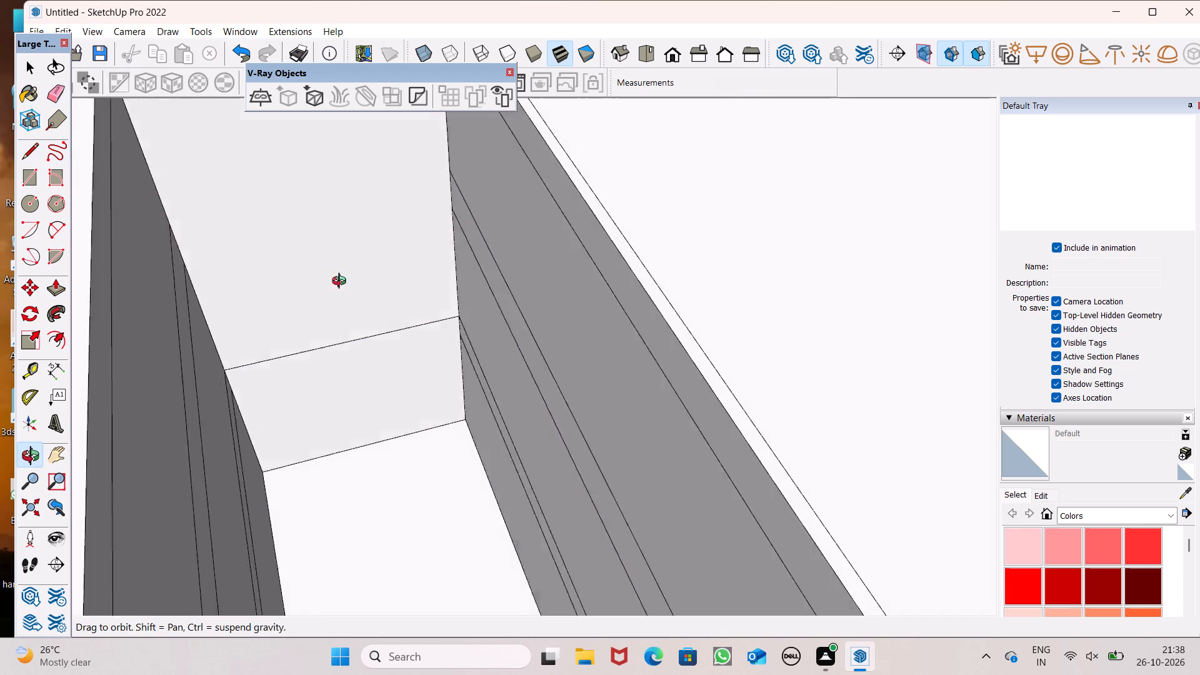
pyautogui.moveTo(342, 282); pyautogui.dragTo(1125, 146, button='middle')
pyautogui.moveTo(940, 389); pyautogui.dragTo(955, 325, button='middle')
pyautogui.scroll(1, 937, 389)
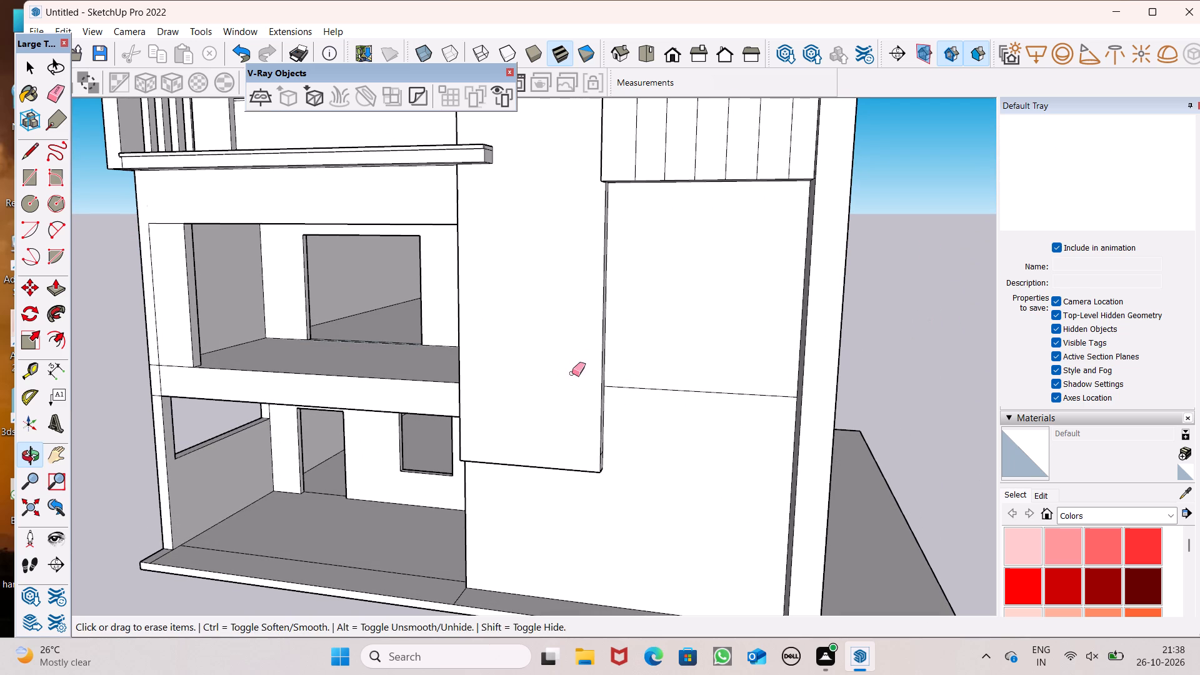
pyautogui.click(70, 294)
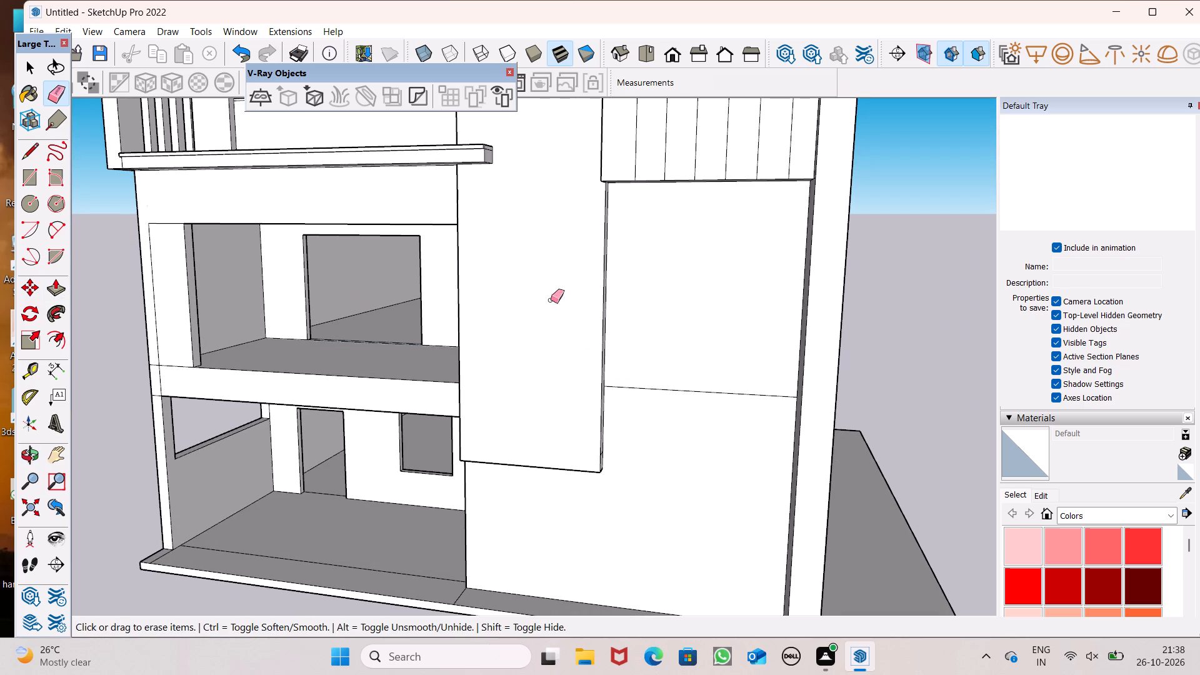
pyautogui.click(61, 296)
pyautogui.scroll(2, 771, 356)
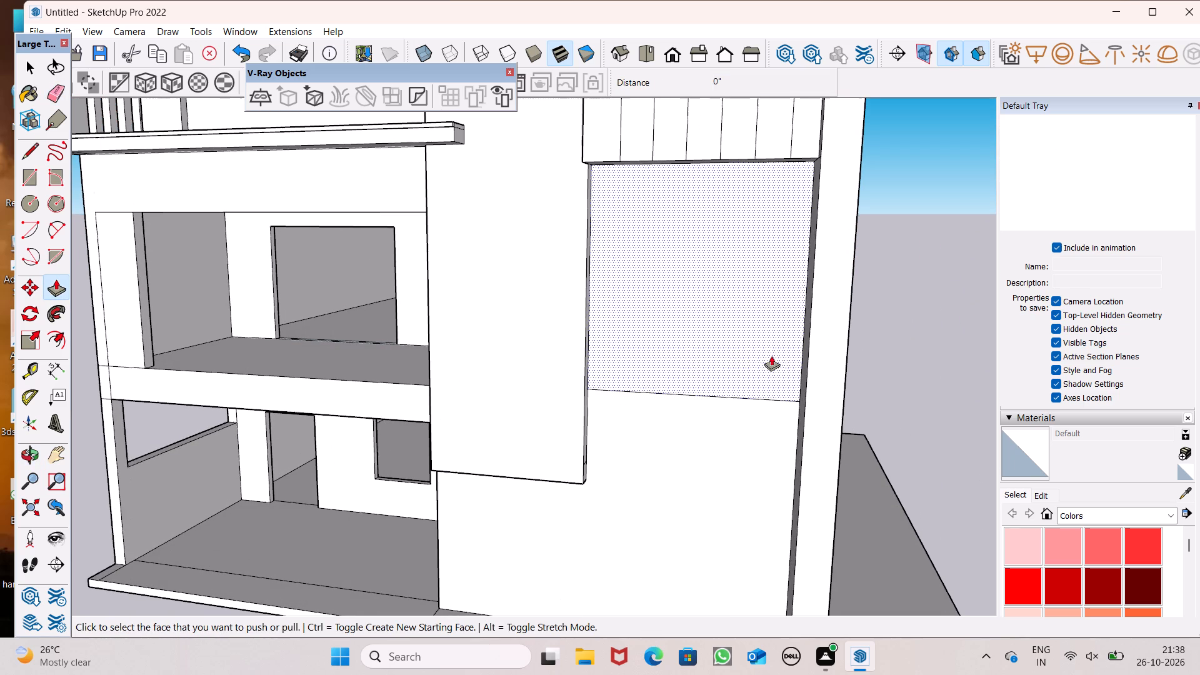
pyautogui.moveTo(633, 381); pyautogui.dragTo(634, 374)
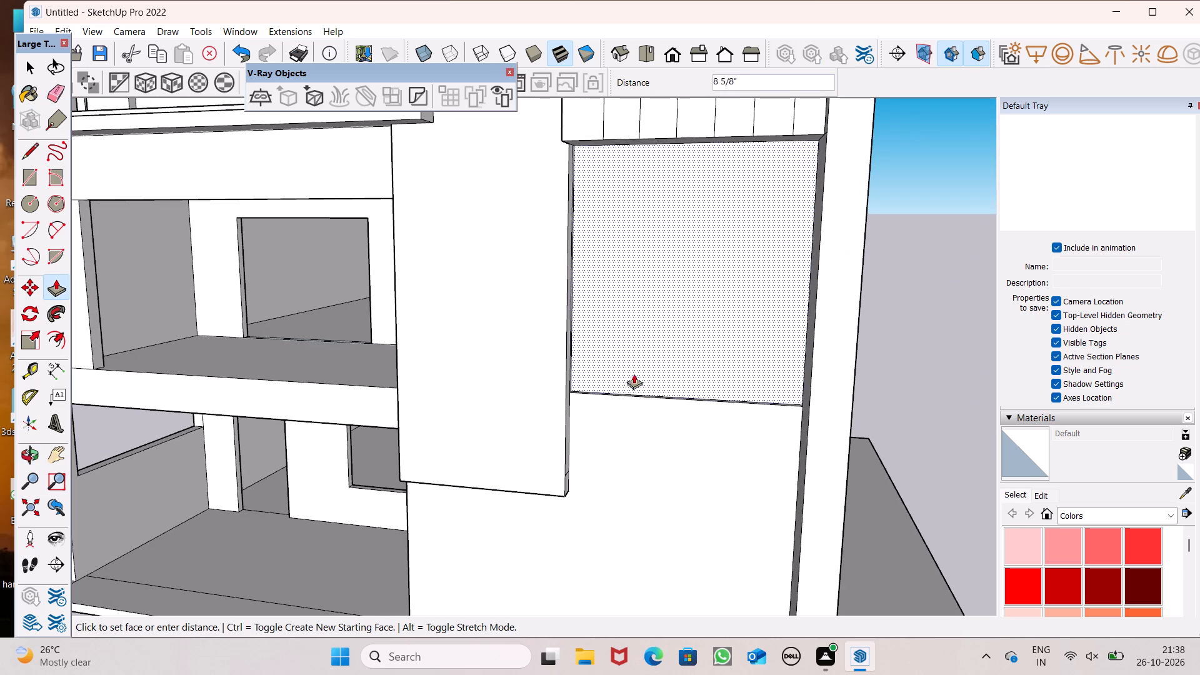
pyautogui.moveTo(634, 374); pyautogui.dragTo(699, 339)
pyautogui.scroll(-5, 696, 336)
pyautogui.moveTo(698, 340); pyautogui.dragTo(462, 509, button='middle')
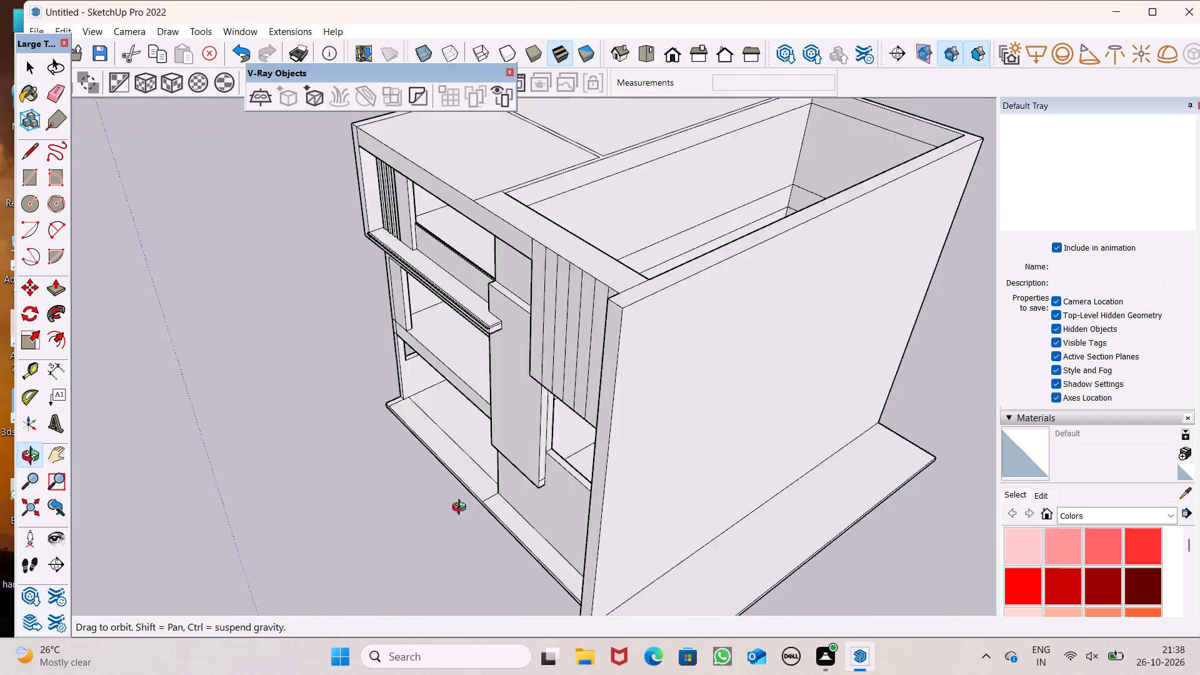
pyautogui.moveTo(462, 509); pyautogui.dragTo(9, 569, button='middle')
pyautogui.moveTo(185, 454); pyautogui.dragTo(22, 476, button='middle')
pyautogui.scroll(3, 232, 372)
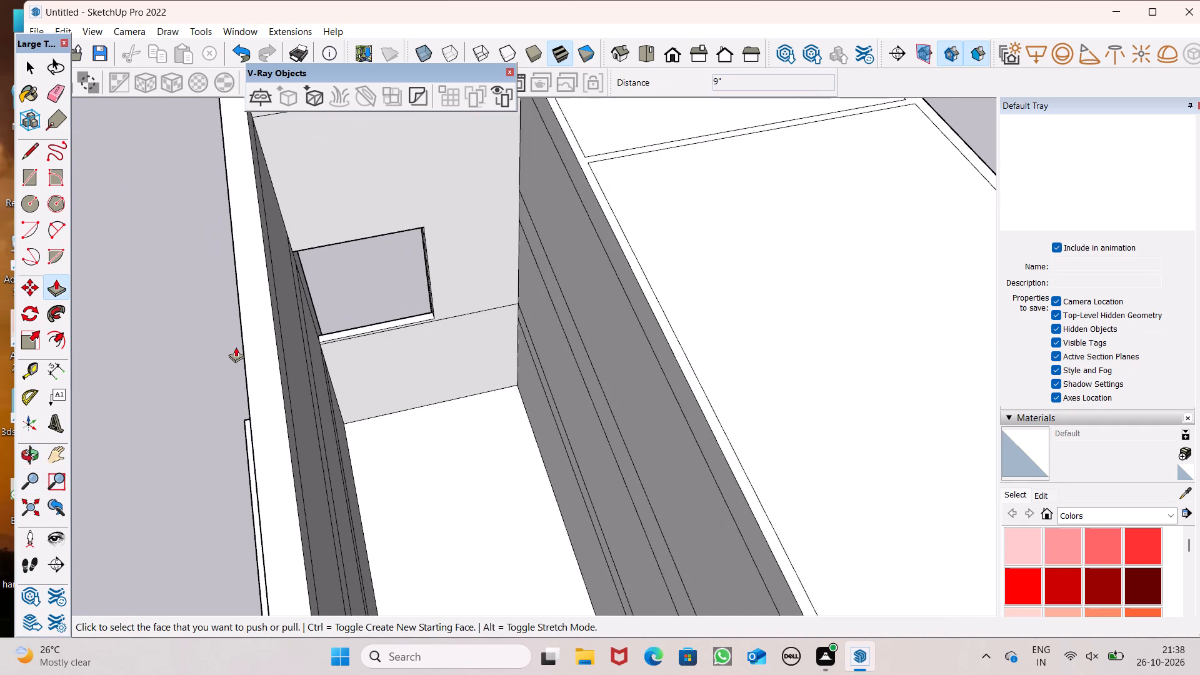
# Examine the new opening below the slatted panel from outside and around the front facade.
pyautogui.moveTo(306, 264); pyautogui.dragTo(264, 154, button='middle')
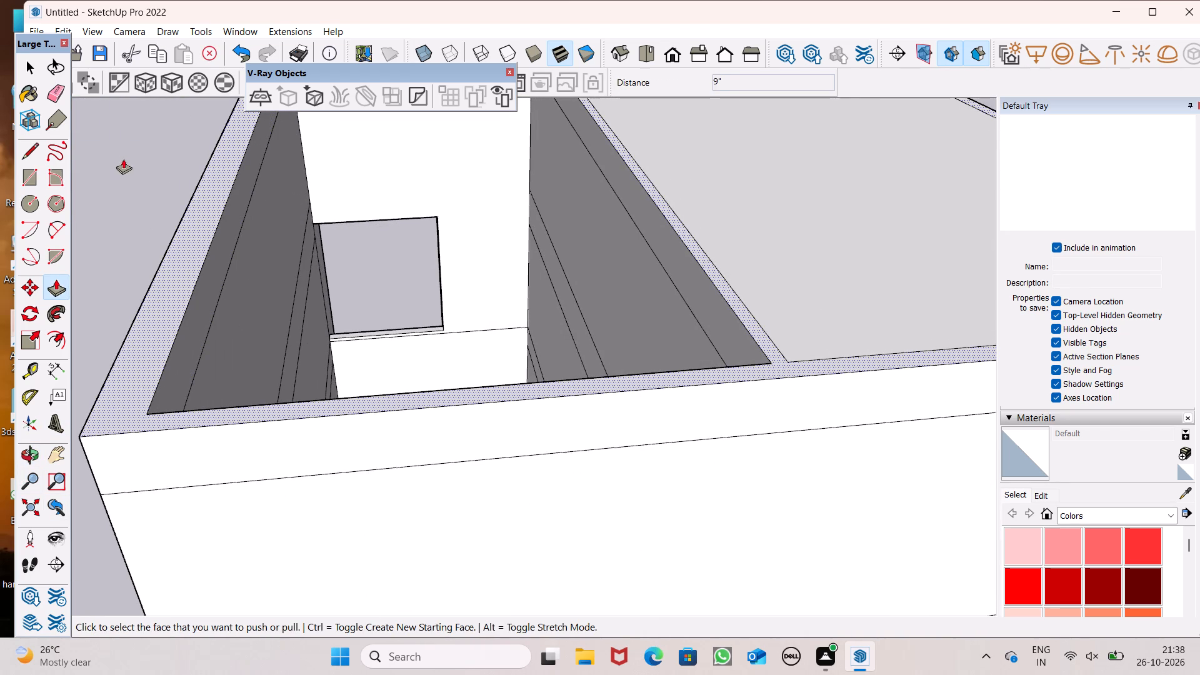
pyautogui.moveTo(327, 254); pyautogui.dragTo(1126, 195, button='middle')
pyautogui.scroll(1, 1091, 209)
pyautogui.scroll(1, 607, 267)
pyautogui.moveTo(607, 267); pyautogui.dragTo(632, 279, button='middle')
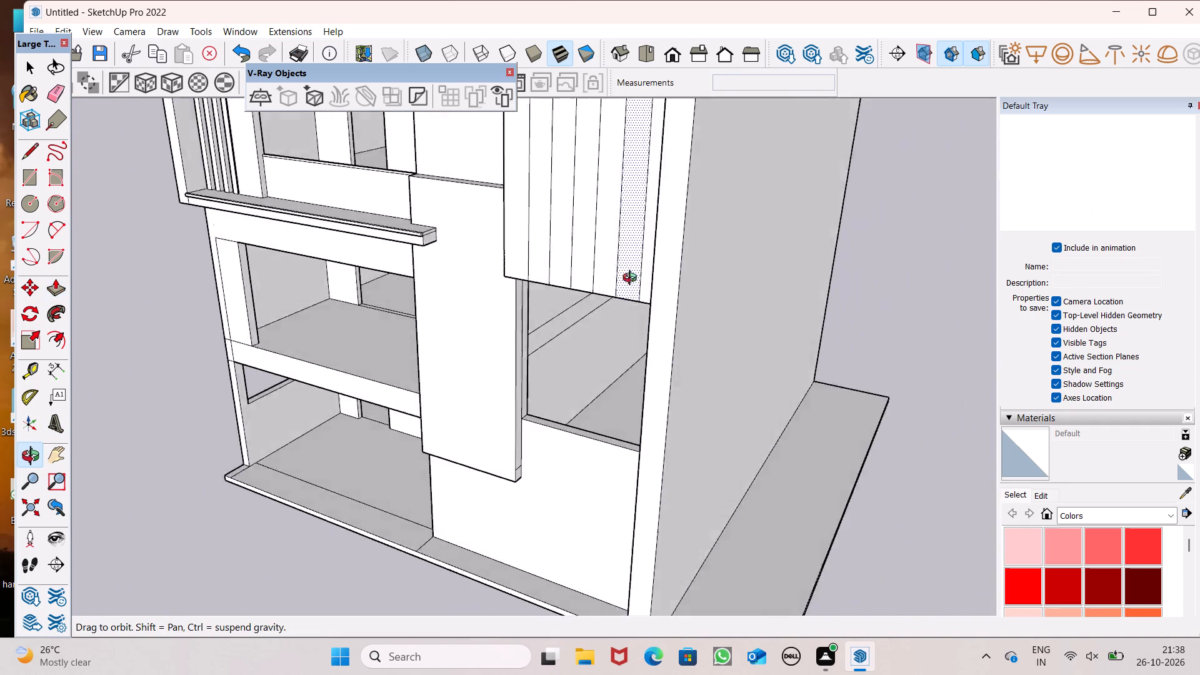
pyautogui.moveTo(632, 279); pyautogui.dragTo(946, 209, button='middle')
pyautogui.scroll(3, 841, 234)
pyautogui.scroll(-2, 809, 234)
pyautogui.moveTo(824, 237); pyautogui.dragTo(809, 241, button='middle')
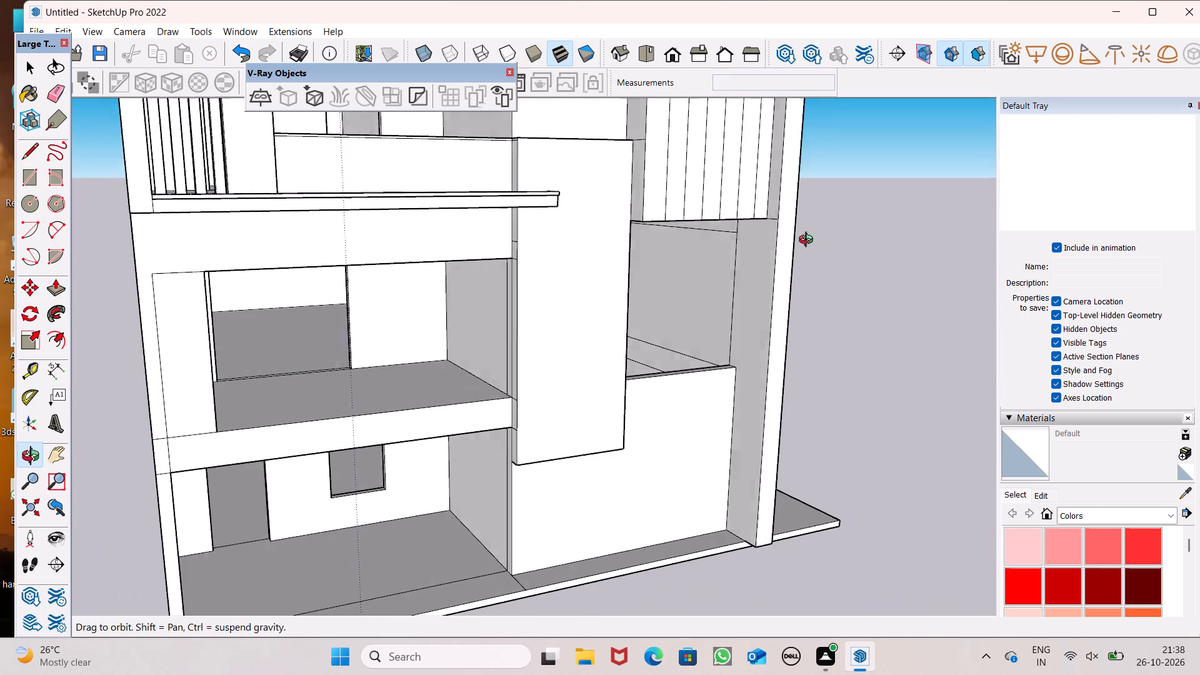
pyautogui.moveTo(809, 241); pyautogui.dragTo(0, 401, button='middle')
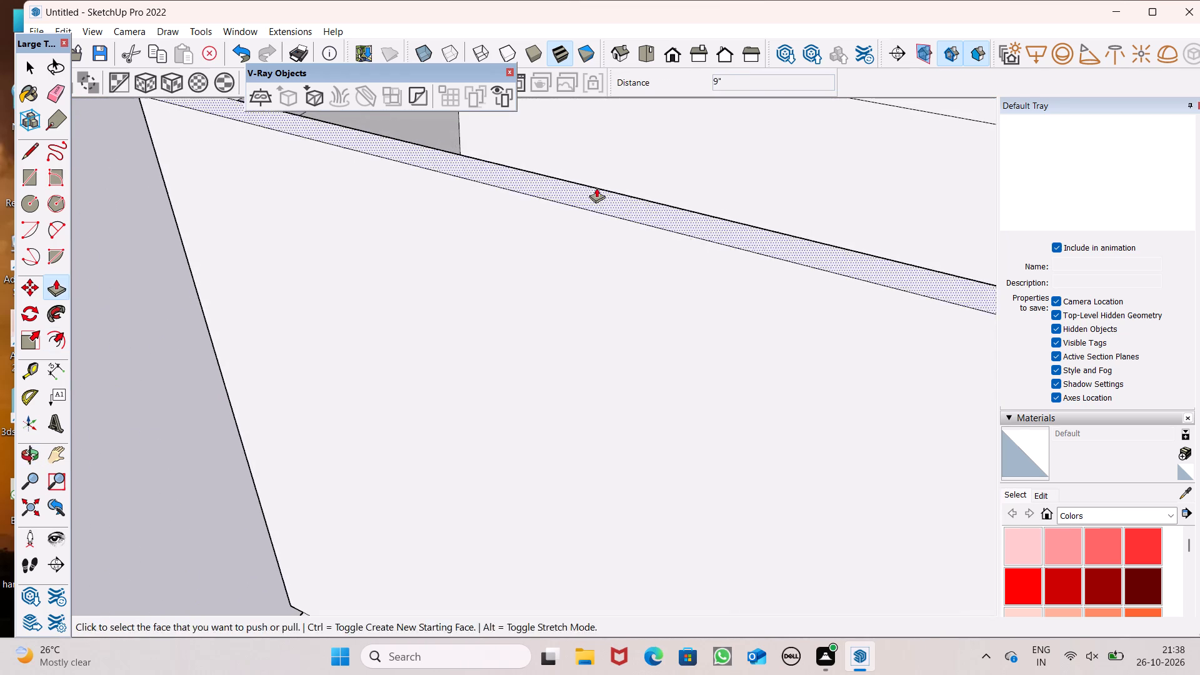
# Draw a short line along the front wall's inner edge just below the opening to close a floor face across the open bay.
pyautogui.moveTo(587, 211); pyautogui.dragTo(212, 284, button='middle')
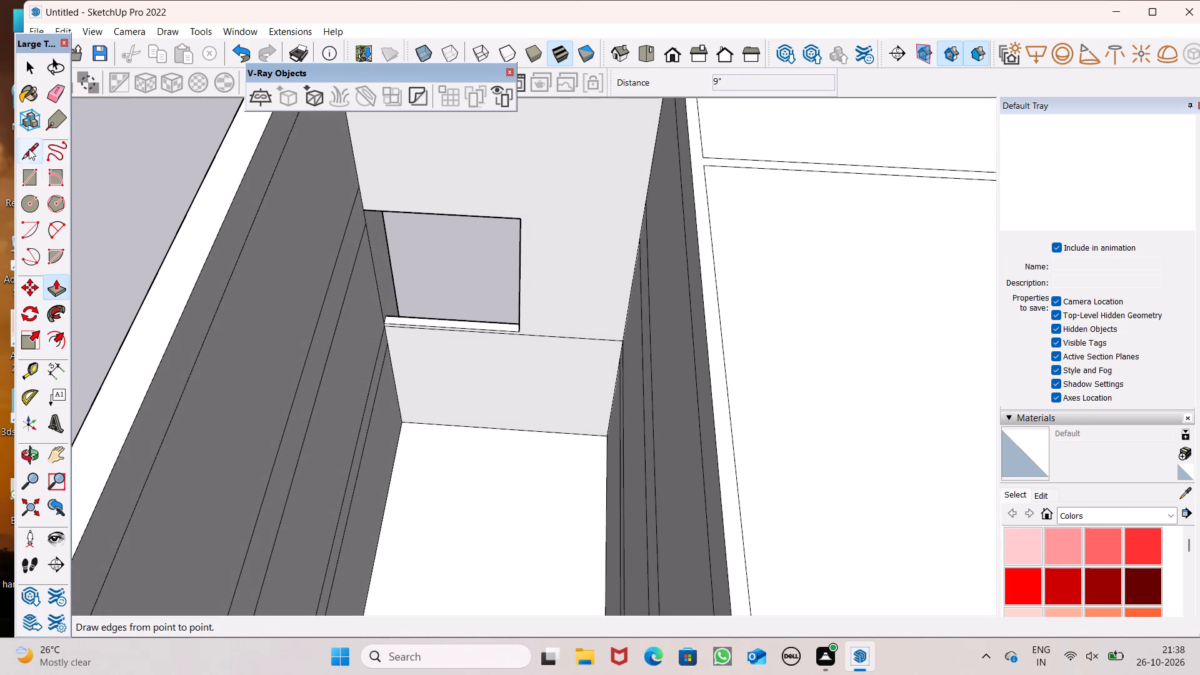
pyautogui.click(29, 149)
pyautogui.moveTo(577, 317); pyautogui.dragTo(625, 161, button='middle')
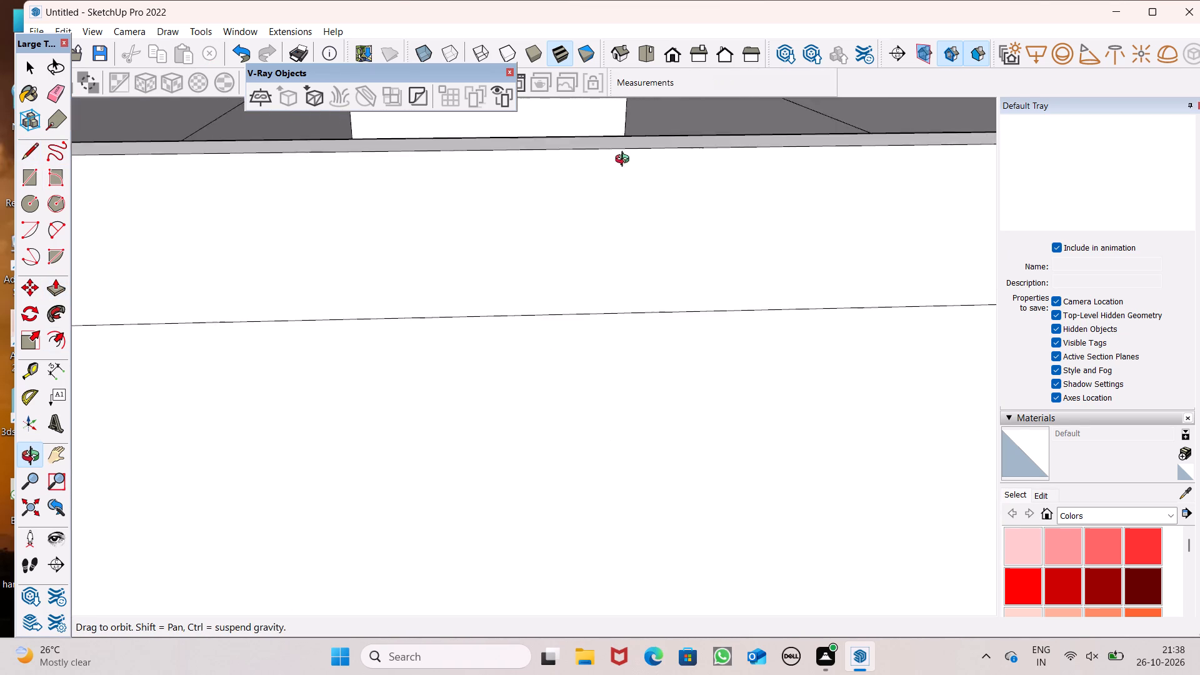
pyautogui.moveTo(625, 161); pyautogui.dragTo(599, 322, button='middle')
pyautogui.scroll(1, 467, 375)
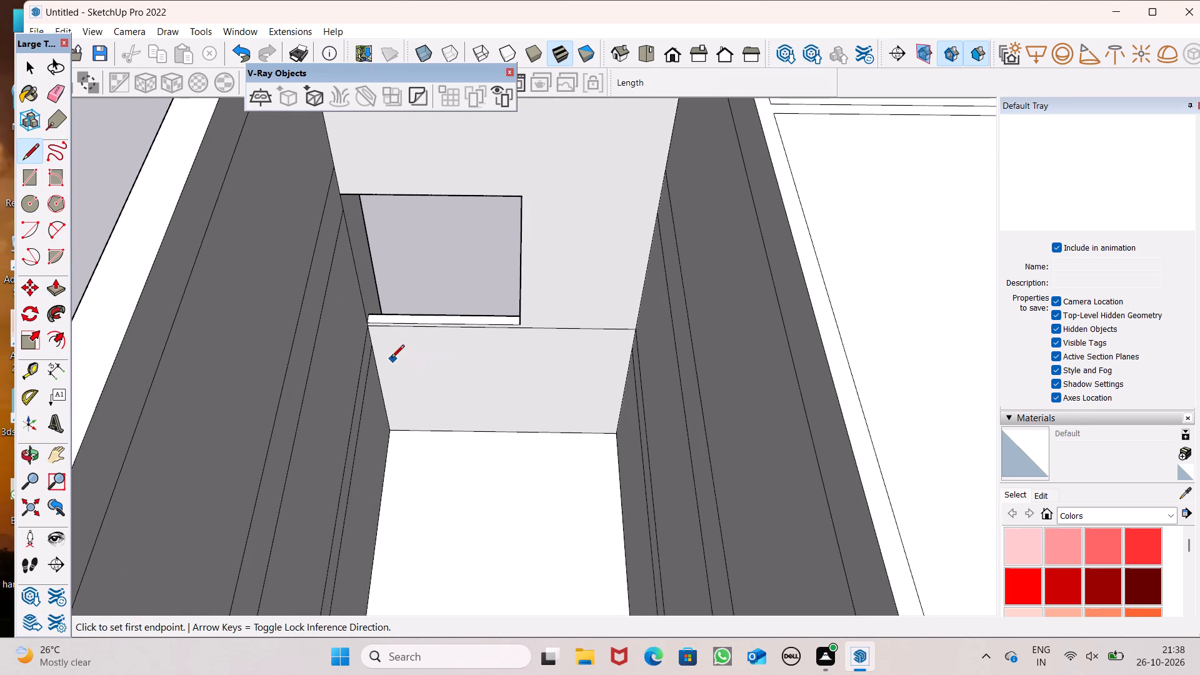
pyautogui.click(579, 330)
pyautogui.click(592, 327)
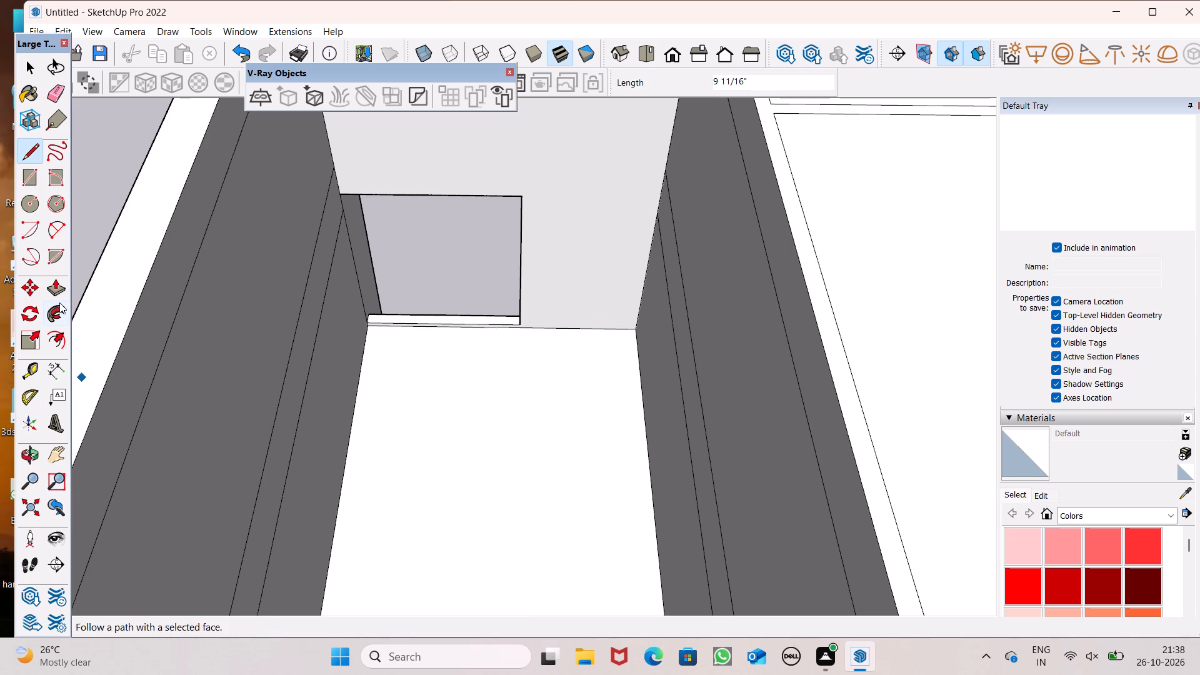
# Push/Pull the new floor face below the opening by 5".
pyautogui.click(60, 298)
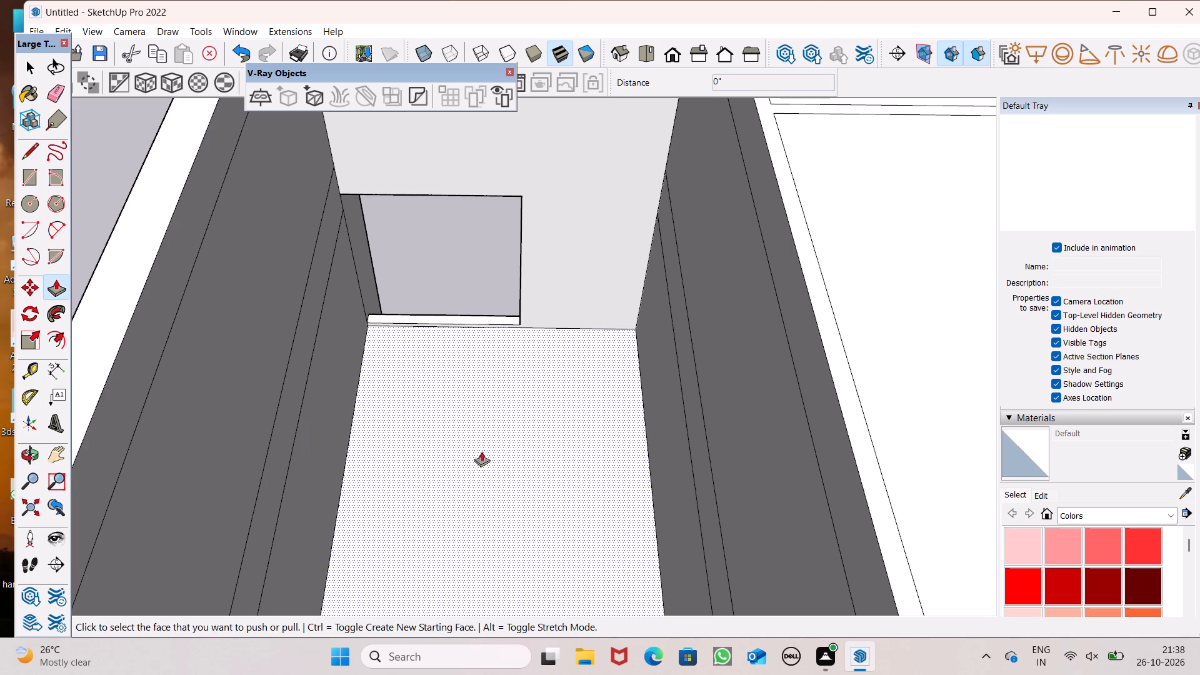
pyautogui.click(479, 451)
pyautogui.press('5')
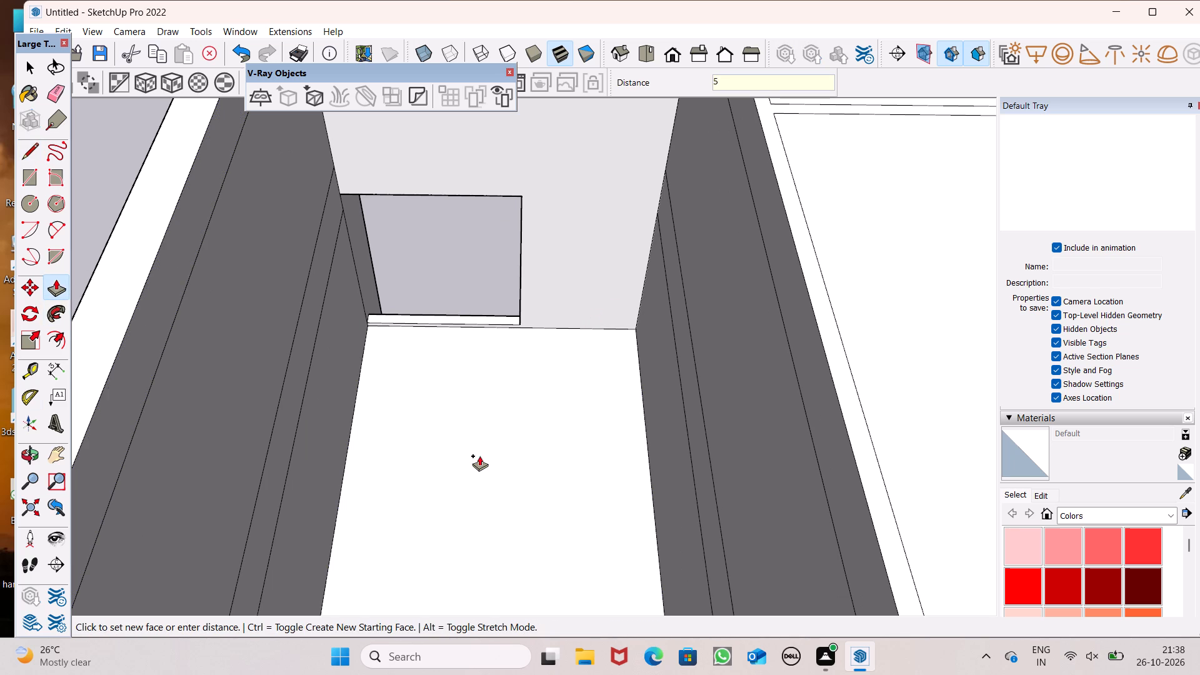
pyautogui.hotkey('shift', '"')
pyautogui.press('Return')
# Draw a 17' 5 1/2" line across the front wall's inner face above the opening to form an upper floor face.
pyautogui.scroll(-3, 385, 332)
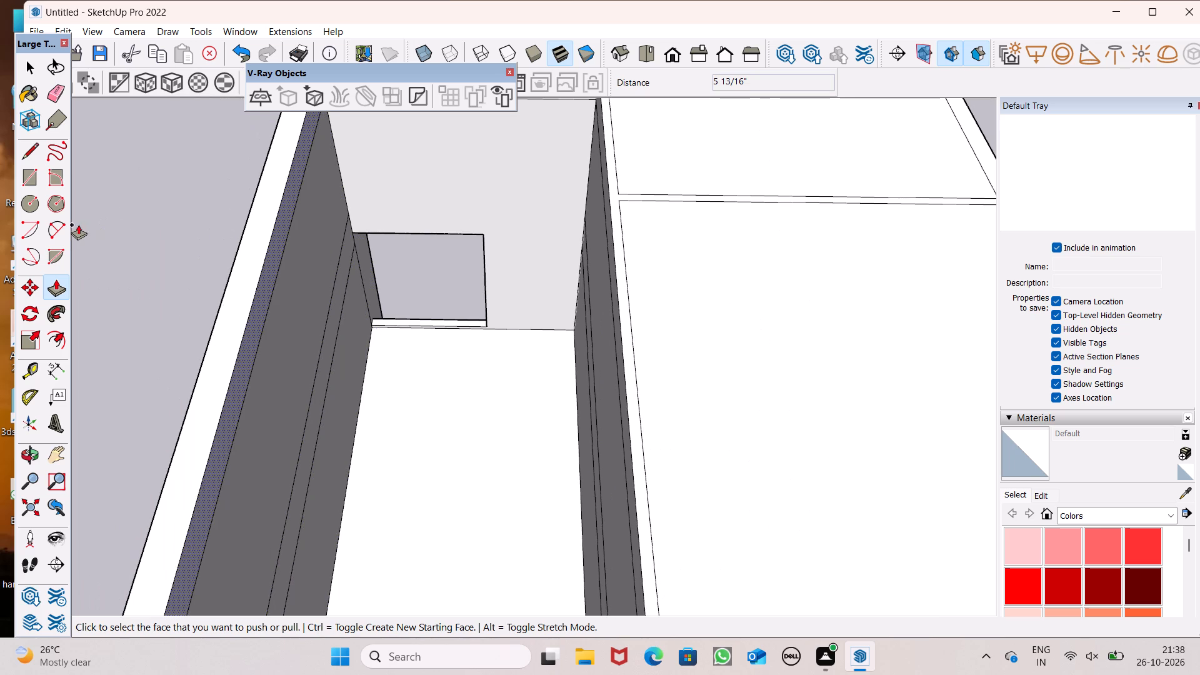
pyautogui.click(34, 159)
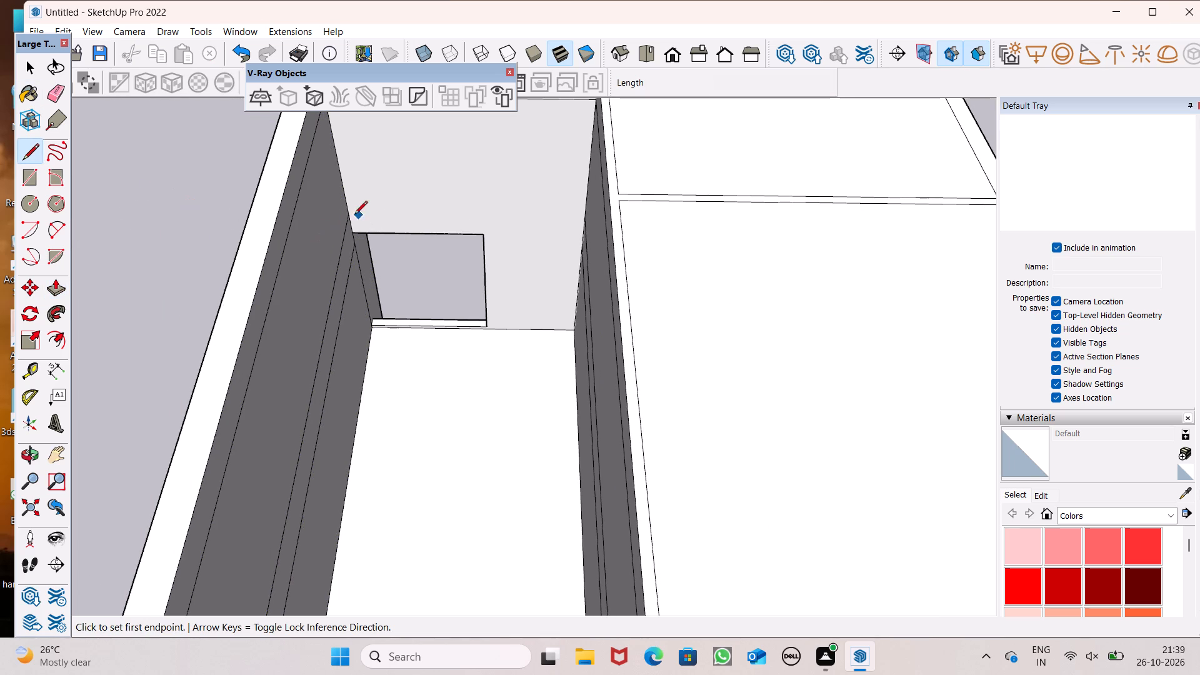
pyautogui.moveTo(348, 212); pyautogui.dragTo(366, 212)
pyautogui.click(584, 217)
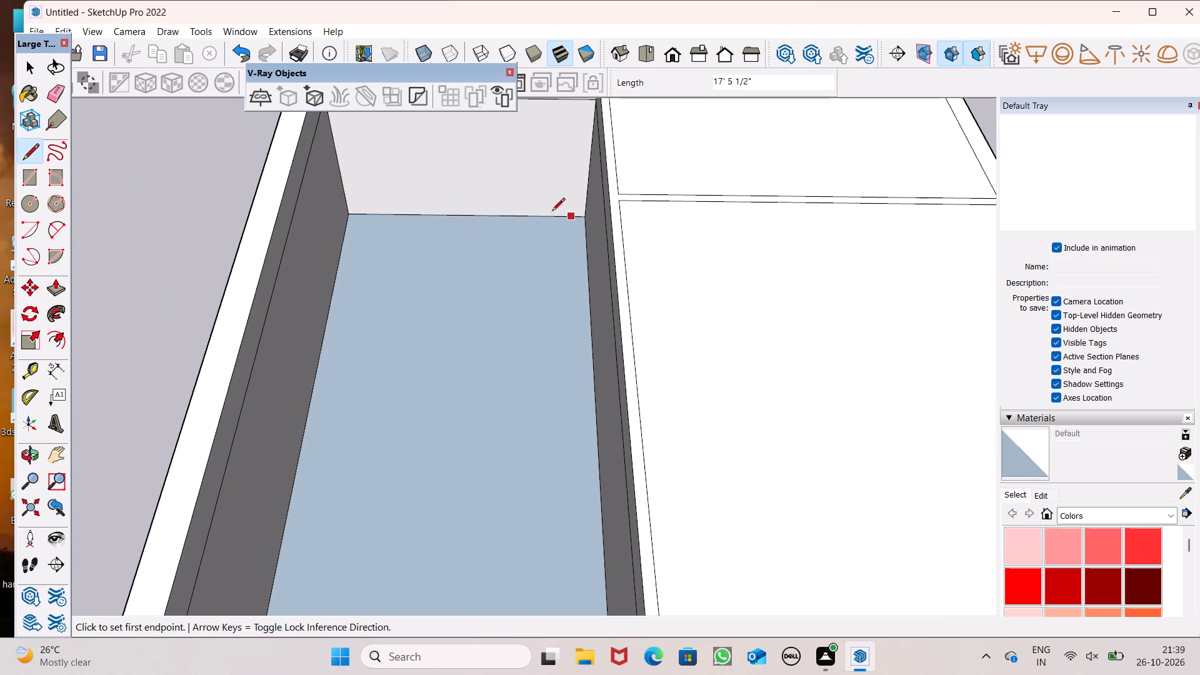
pyautogui.press('space')
# Push/Pull the upper floor face above the opening by 5".
pyautogui.click(58, 286)
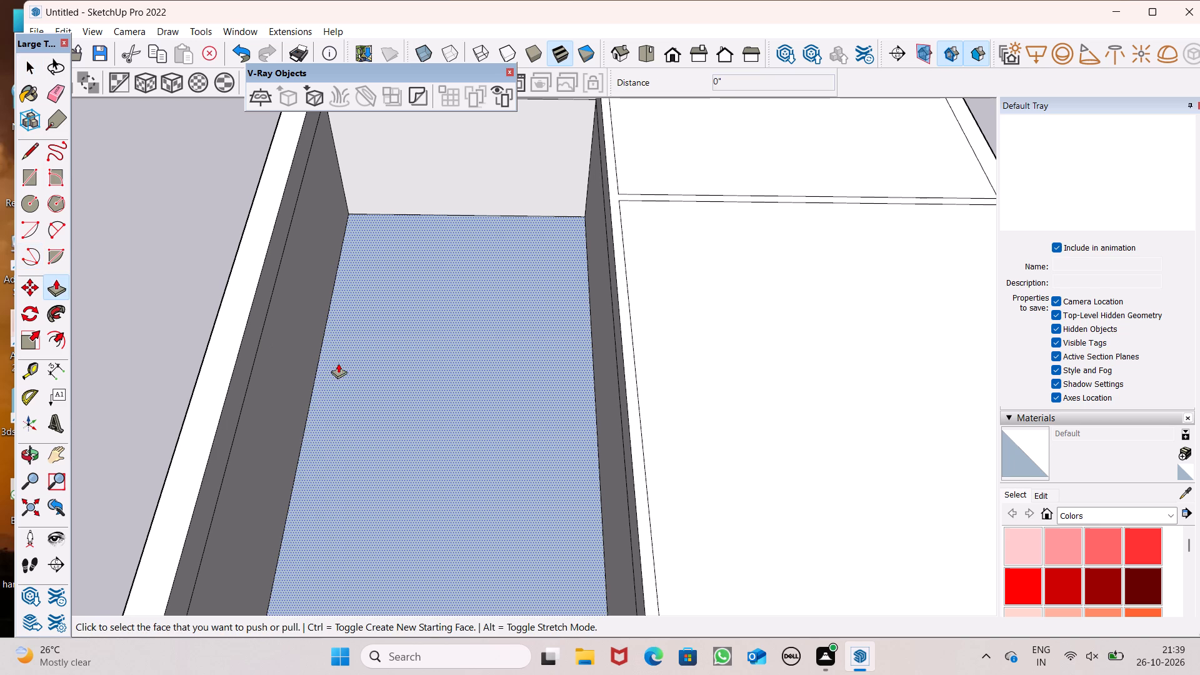
pyautogui.click(340, 368)
pyautogui.press('5')
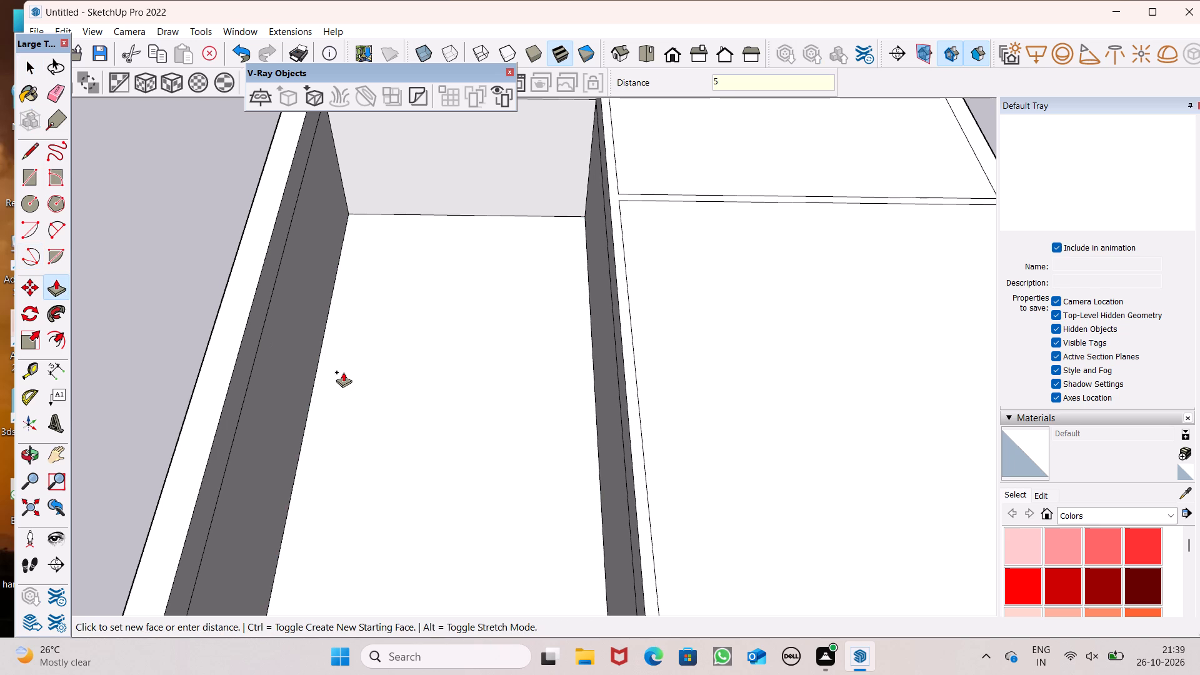
pyautogui.hotkey('shift', '"')
pyautogui.press('Return')
pyautogui.press('\\')
# Draw a line about 1' 11 7/16" long on the open bay's top inner edge to close the roof face.
pyautogui.scroll(-5, 347, 367)
pyautogui.moveTo(392, 359); pyautogui.dragTo(455, 294, button='middle')
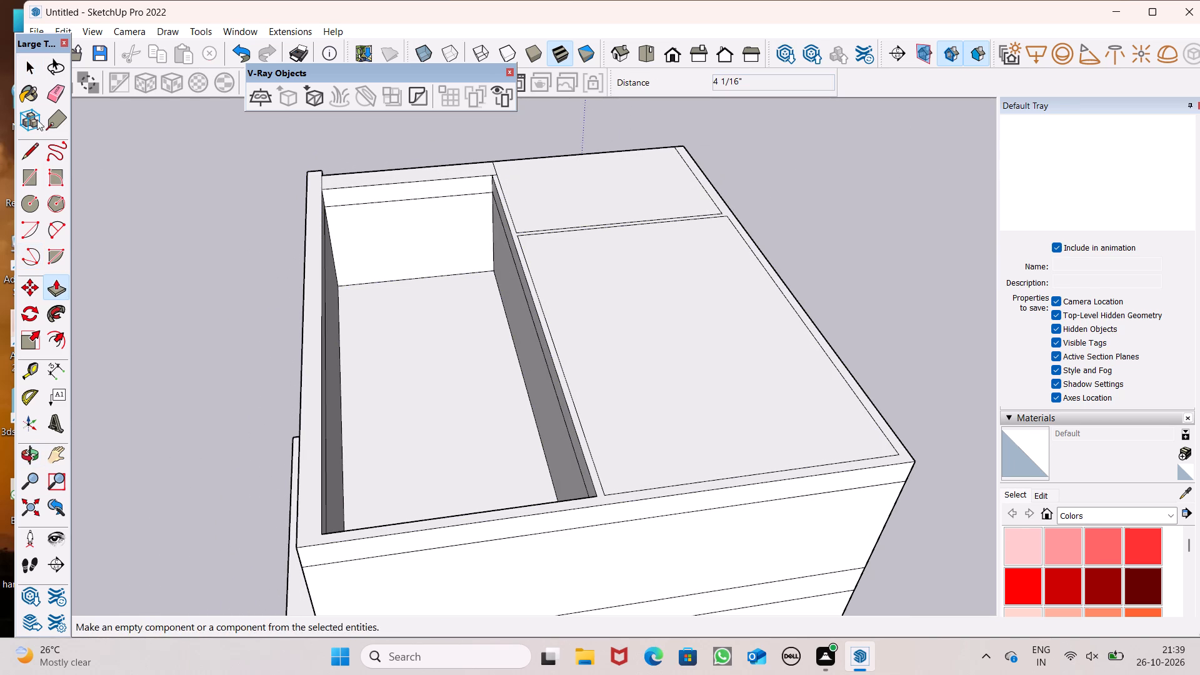
pyautogui.click(32, 149)
pyautogui.moveTo(199, 227); pyautogui.dragTo(192, 223, button='middle')
pyautogui.scroll(2, 279, 196)
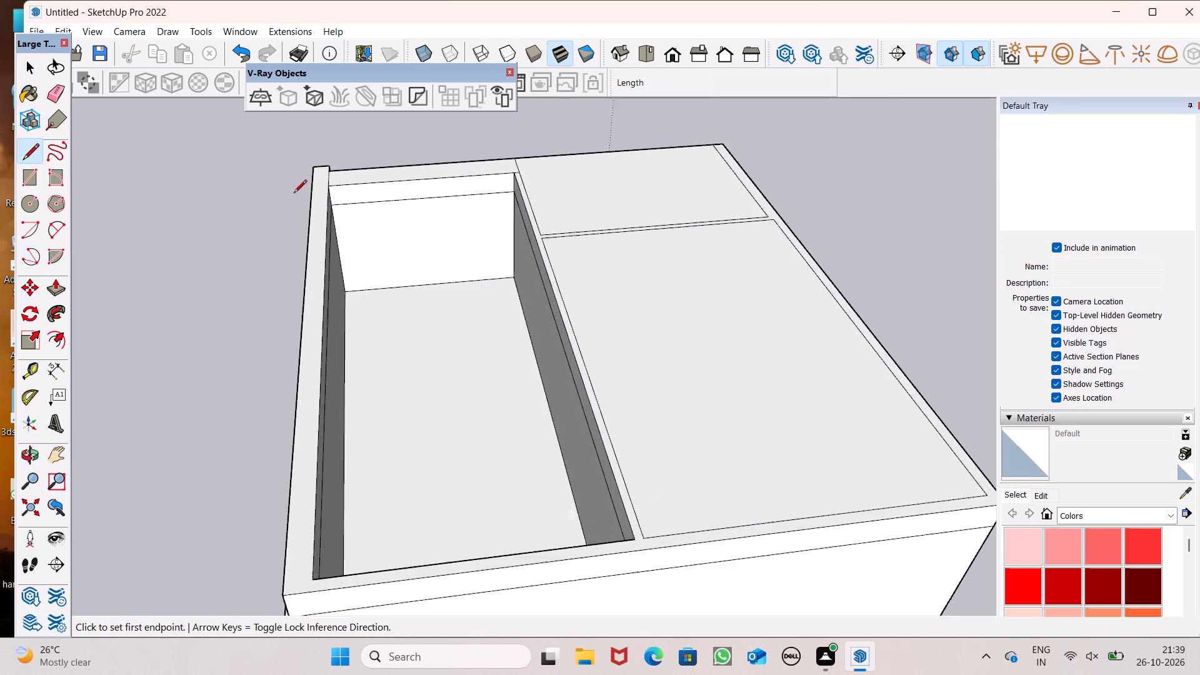
pyautogui.scroll(5, 294, 194)
pyautogui.click(333, 180)
pyautogui.click(375, 180)
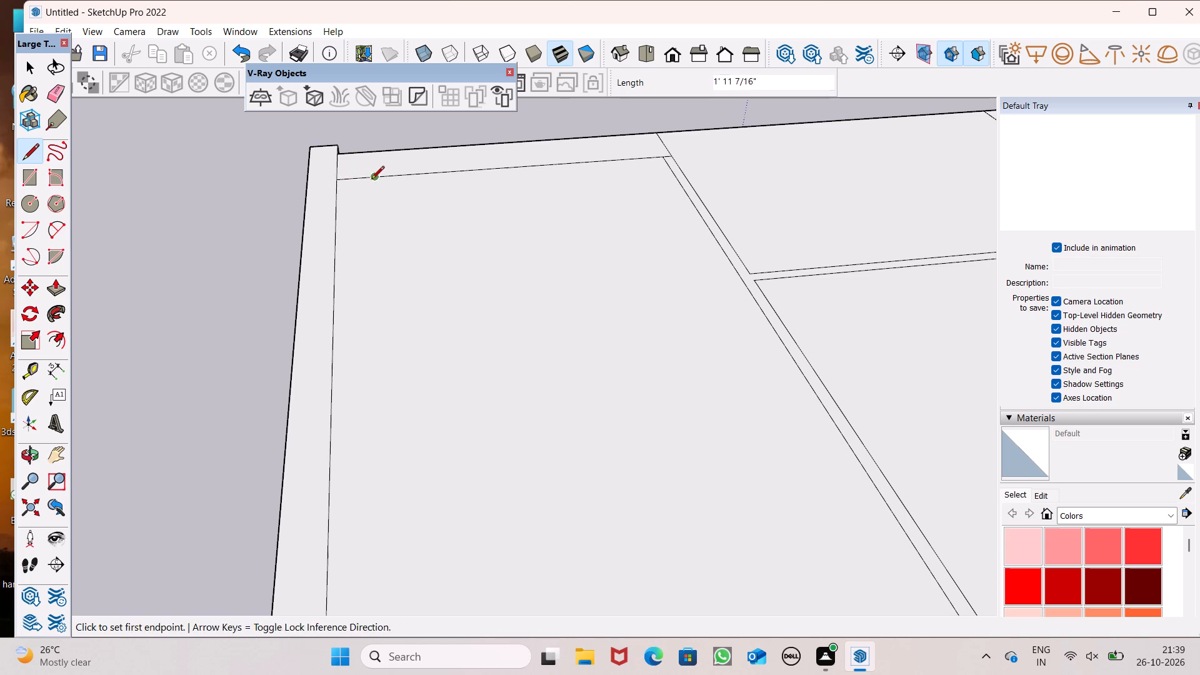
pyautogui.press('space')
# Push/Pull the roof face over the bay by 6".
pyautogui.click(54, 284)
pyautogui.scroll(-3, 318, 294)
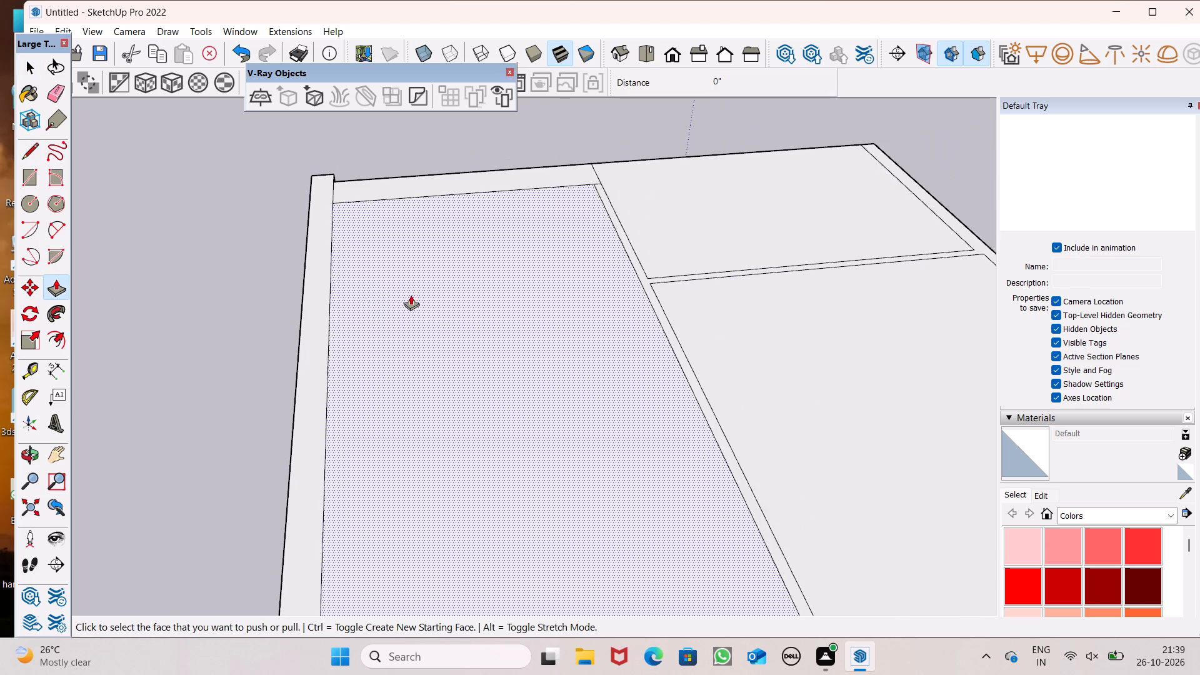
pyautogui.scroll(2, 411, 296)
pyautogui.moveTo(411, 296); pyautogui.dragTo(411, 297)
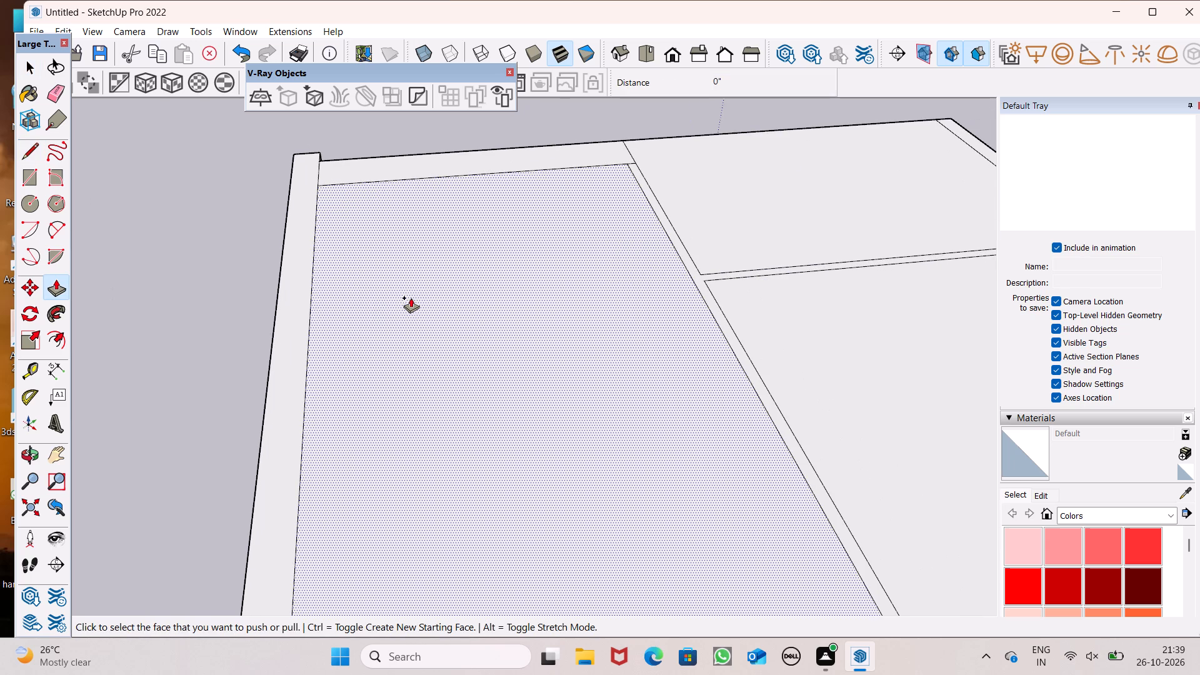
pyautogui.moveTo(411, 297); pyautogui.dragTo(411, 307)
pyautogui.write('6"')
pyautogui.press('Return')
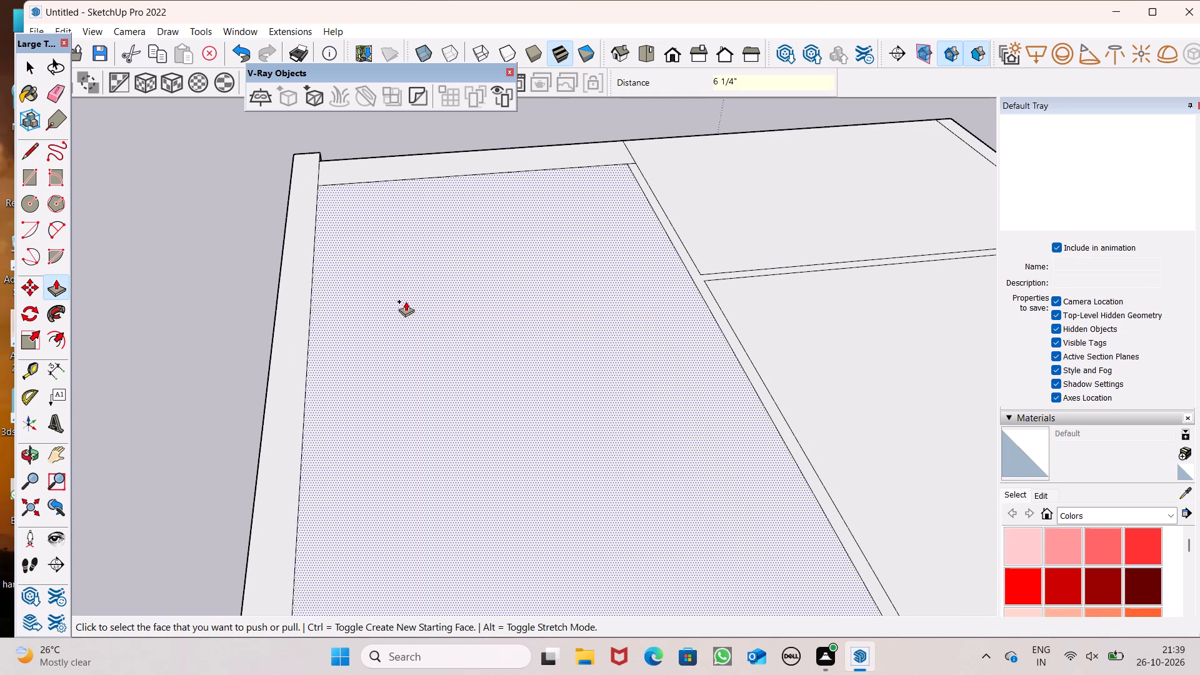
# Examine the whole house from above and from the front, including the roof and the front openings.
pyautogui.scroll(-3, 406, 299)
pyautogui.moveTo(354, 351); pyautogui.dragTo(907, 318, button='middle')
pyautogui.moveTo(416, 313); pyautogui.dragTo(850, 302, button='middle')
pyautogui.press('space')
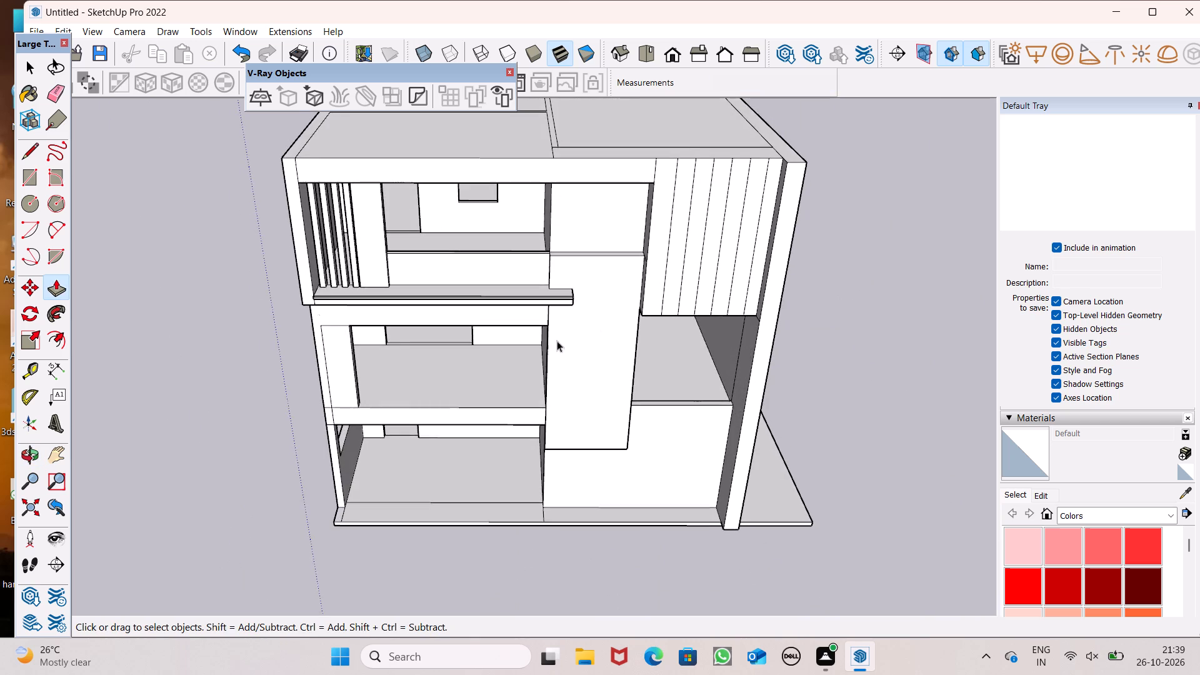
pyautogui.scroll(-3, 548, 347)
pyautogui.moveTo(566, 349); pyautogui.dragTo(580, 254, button='middle')
pyautogui.scroll(-4, 580, 254)
pyautogui.moveTo(583, 286); pyautogui.dragTo(584, 466, button='middle')
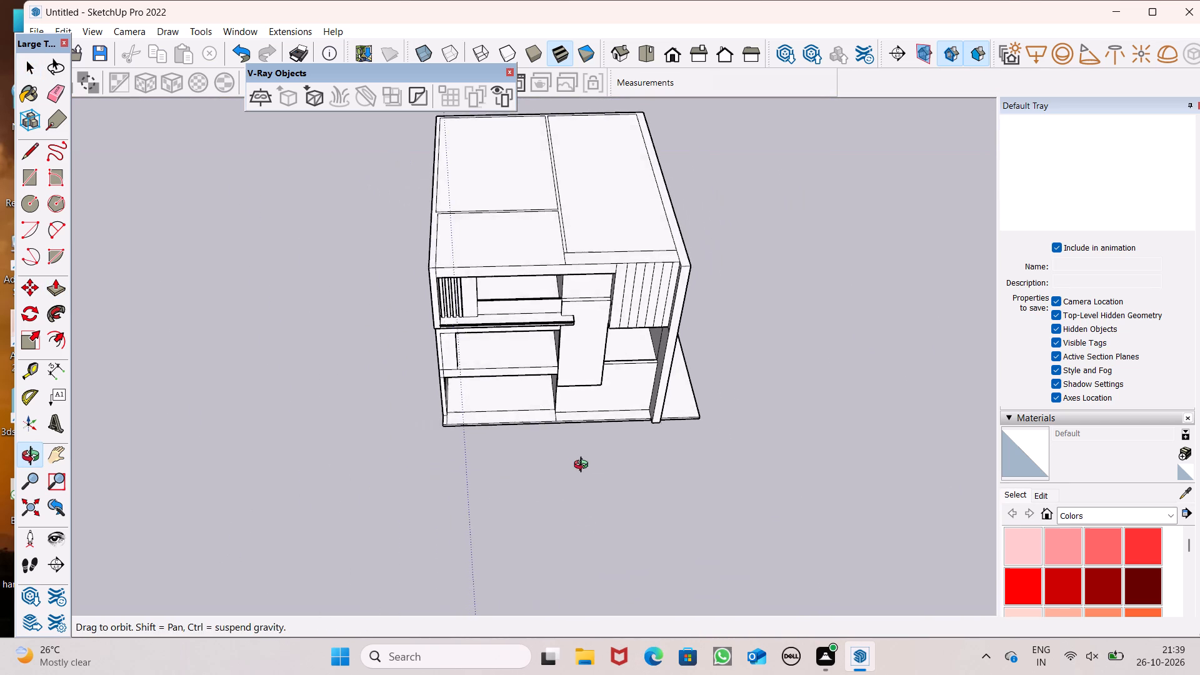
pyautogui.moveTo(584, 466); pyautogui.dragTo(587, 474, button='middle')
pyautogui.scroll(-2, 526, 336)
pyautogui.scroll(1, 526, 336)
pyautogui.scroll(-1, 526, 336)
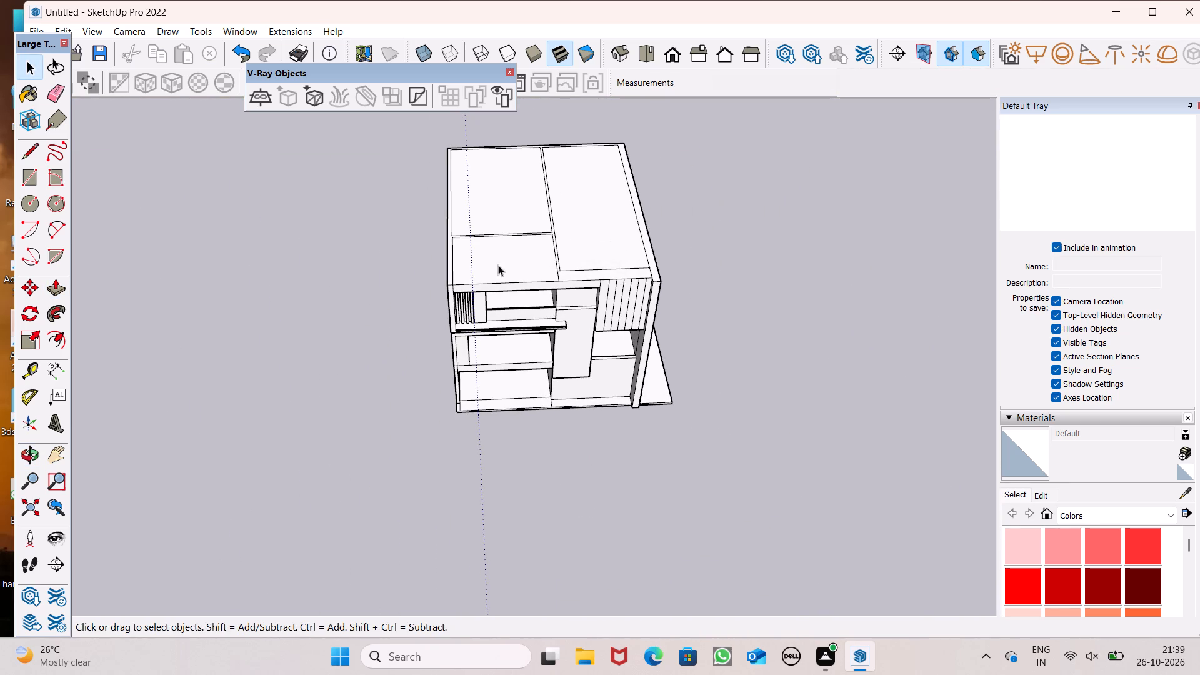
pyautogui.scroll(-3, 481, 284)
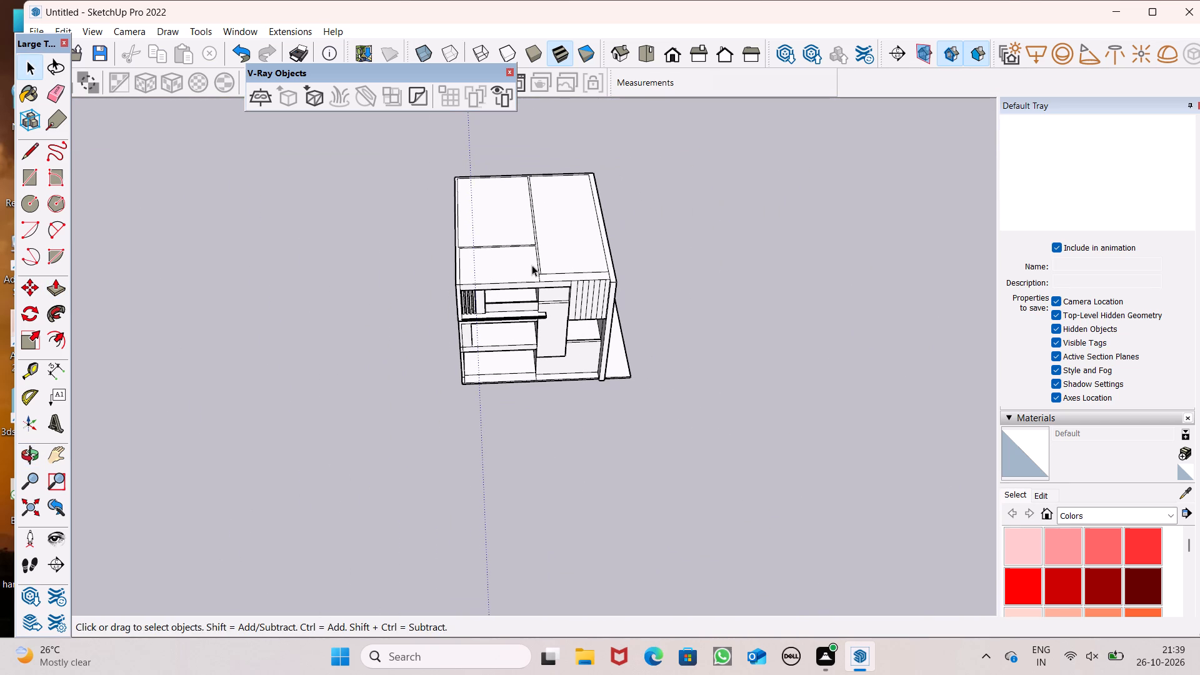
pyautogui.scroll(1, 604, 290)
pyautogui.moveTo(570, 286); pyautogui.dragTo(562, 101, button='middle')
pyautogui.scroll(1, 562, 101)
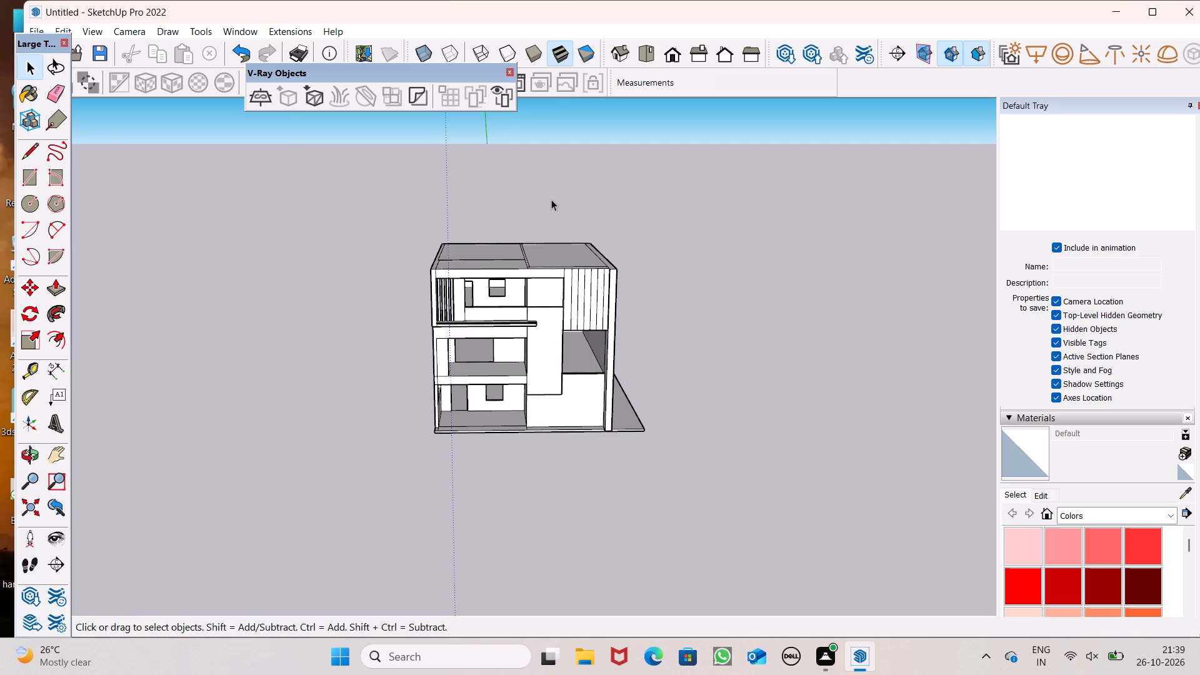
pyautogui.scroll(1, 552, 246)
pyautogui.moveTo(549, 262); pyautogui.dragTo(548, 161, button='middle')
pyautogui.scroll(4, 583, 239)
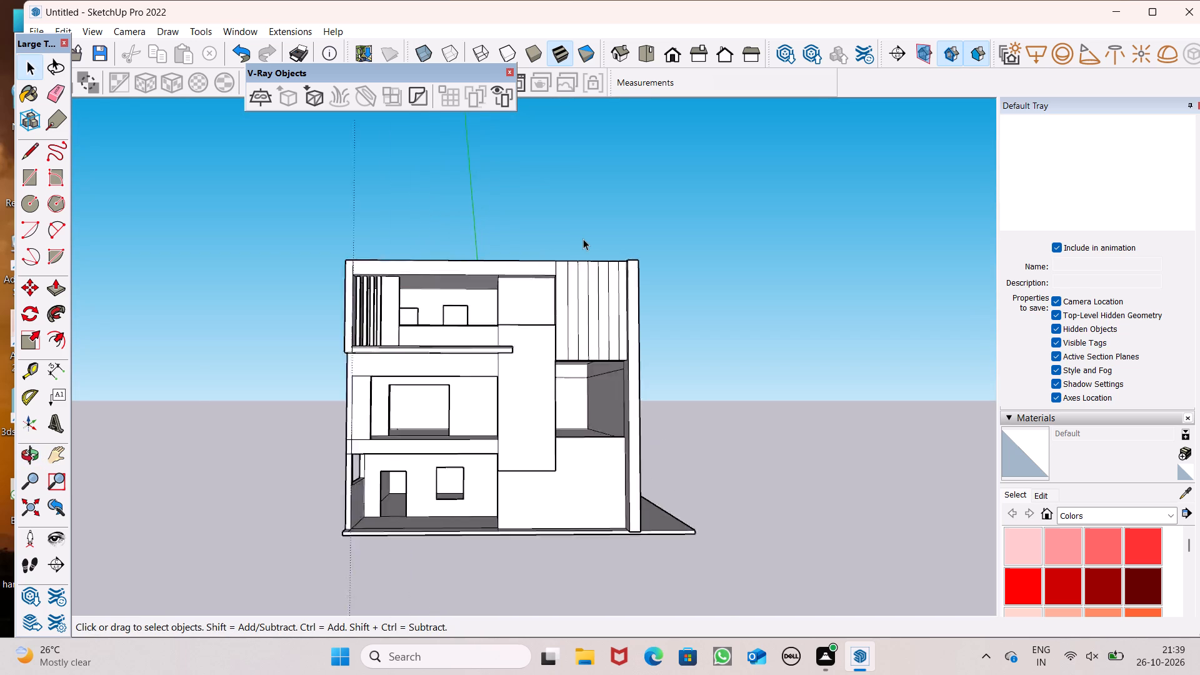
pyautogui.scroll(3, 583, 239)
pyautogui.scroll(1, 527, 356)
# Draw a vertical line about 6' 10 3/8" long on the recessed top-floor wall beside the slatted panel, from its top edge to its bottom edge.
pyautogui.moveTo(521, 360); pyautogui.dragTo(570, 344, button='middle')
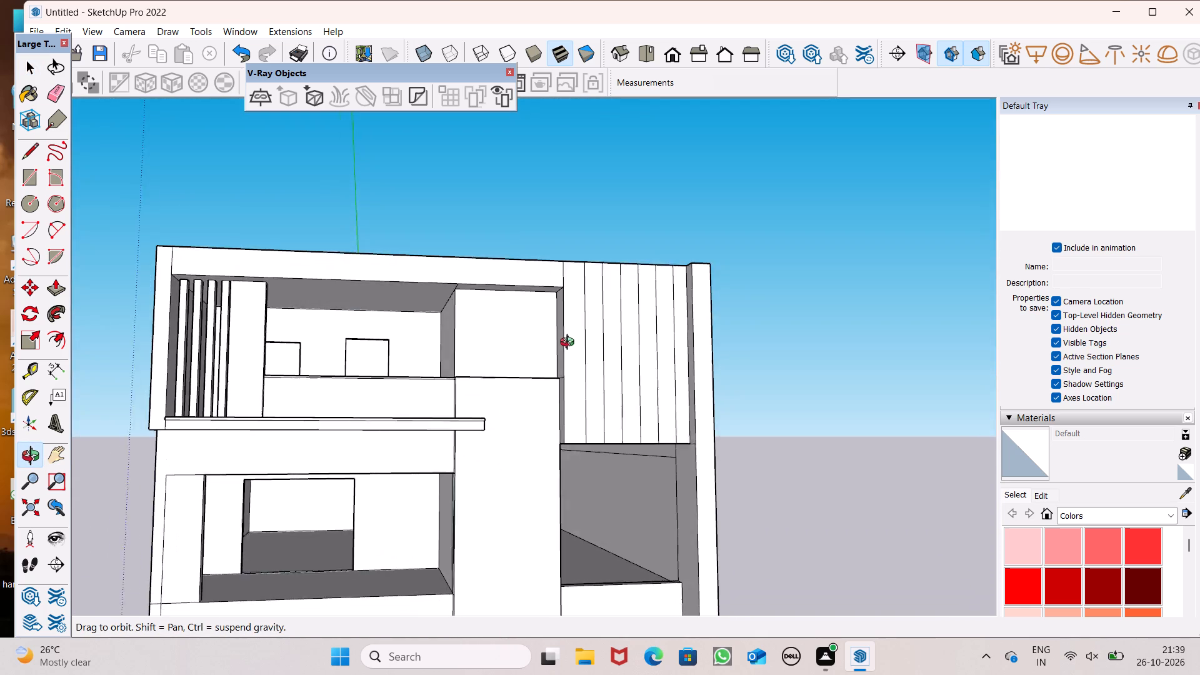
pyautogui.moveTo(570, 344); pyautogui.dragTo(569, 343, button='middle')
pyautogui.scroll(7, 447, 315)
pyautogui.moveTo(529, 355); pyautogui.dragTo(524, 441, button='middle')
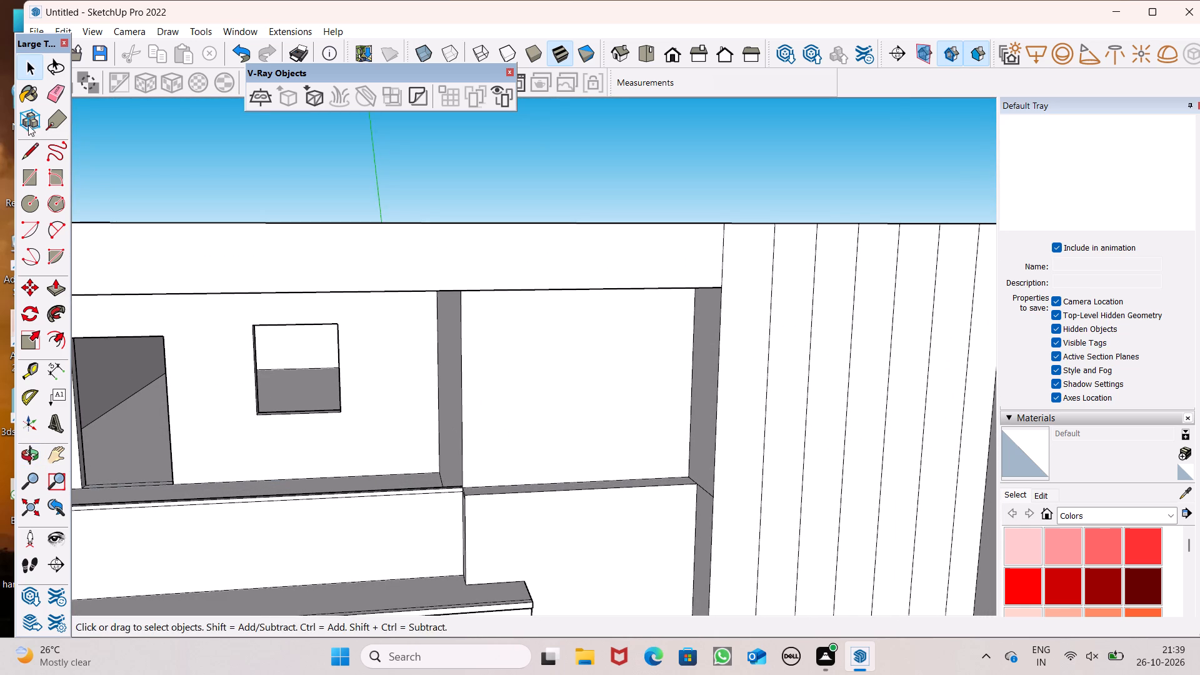
pyautogui.click(32, 150)
pyautogui.scroll(2, 594, 442)
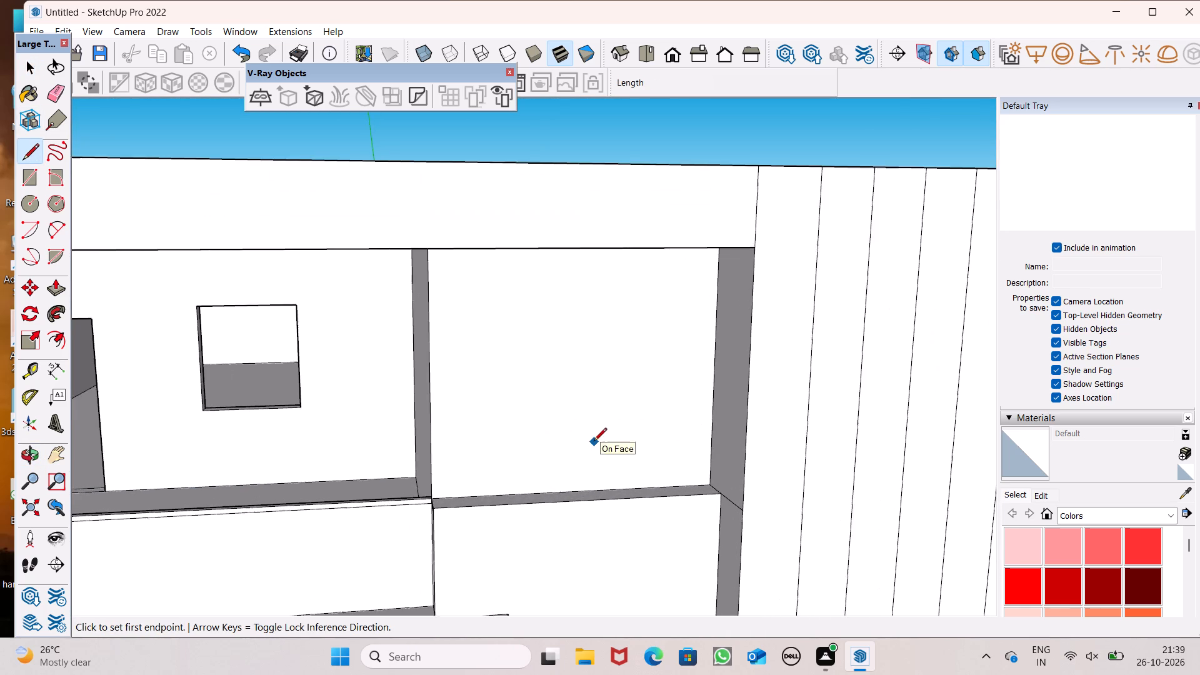
pyautogui.scroll(1, 594, 442)
pyautogui.moveTo(602, 487); pyautogui.dragTo(601, 434, button='middle')
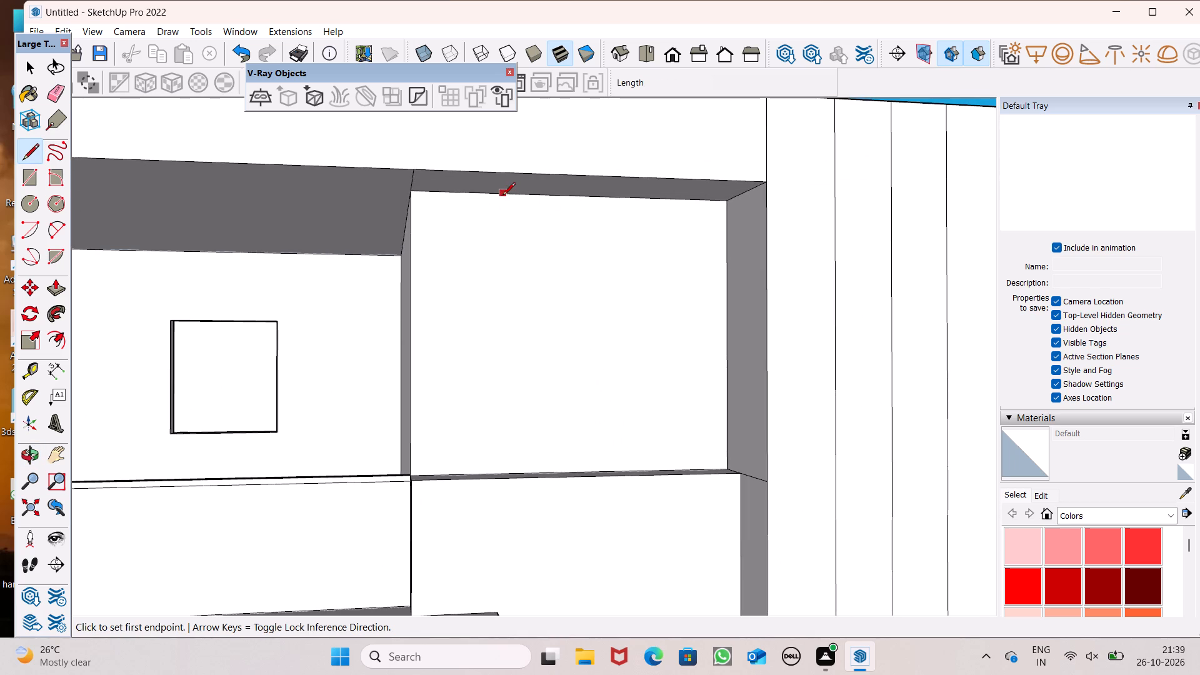
pyautogui.click(499, 196)
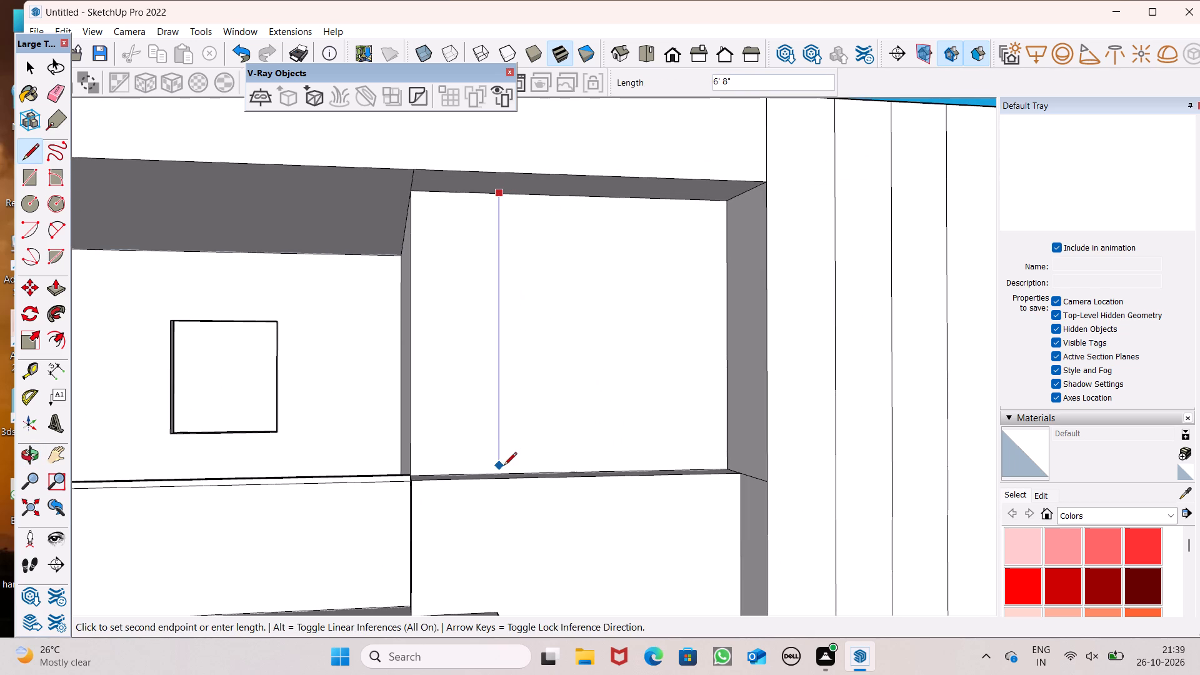
pyautogui.click(498, 472)
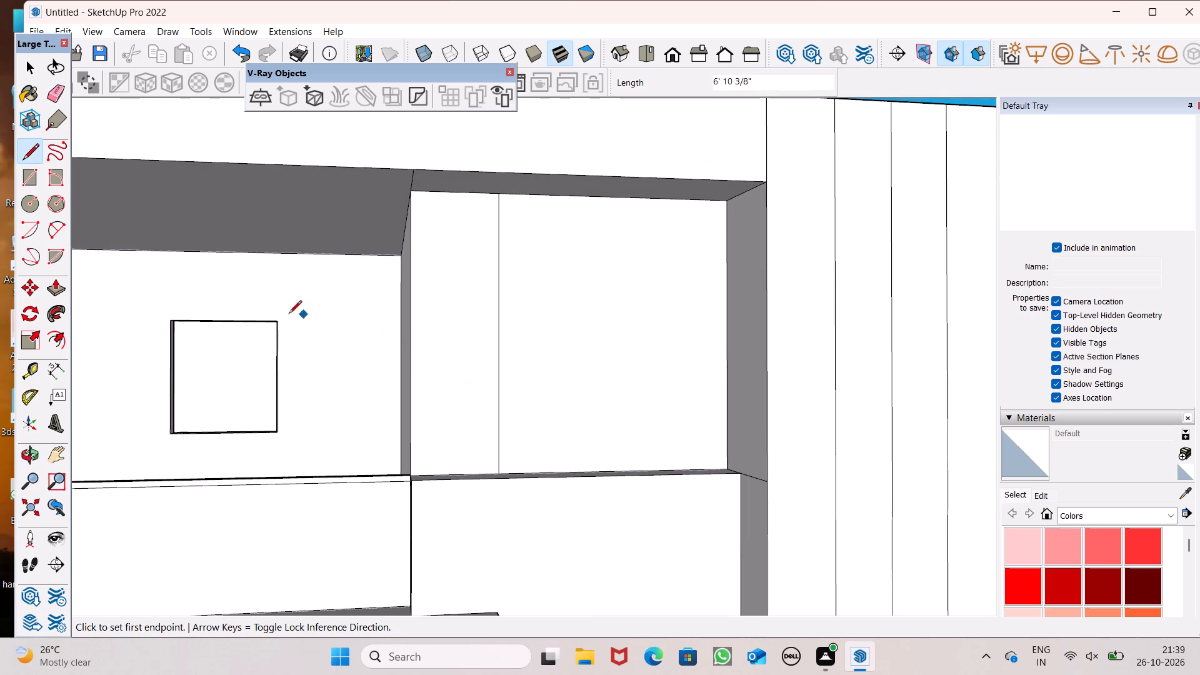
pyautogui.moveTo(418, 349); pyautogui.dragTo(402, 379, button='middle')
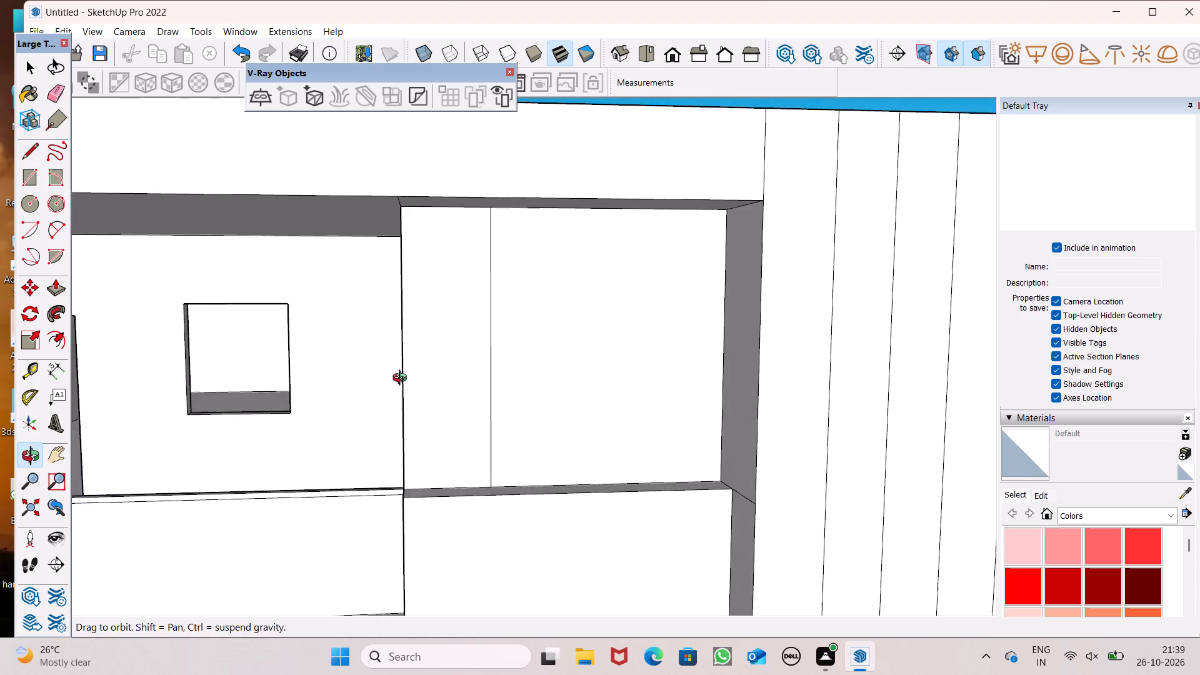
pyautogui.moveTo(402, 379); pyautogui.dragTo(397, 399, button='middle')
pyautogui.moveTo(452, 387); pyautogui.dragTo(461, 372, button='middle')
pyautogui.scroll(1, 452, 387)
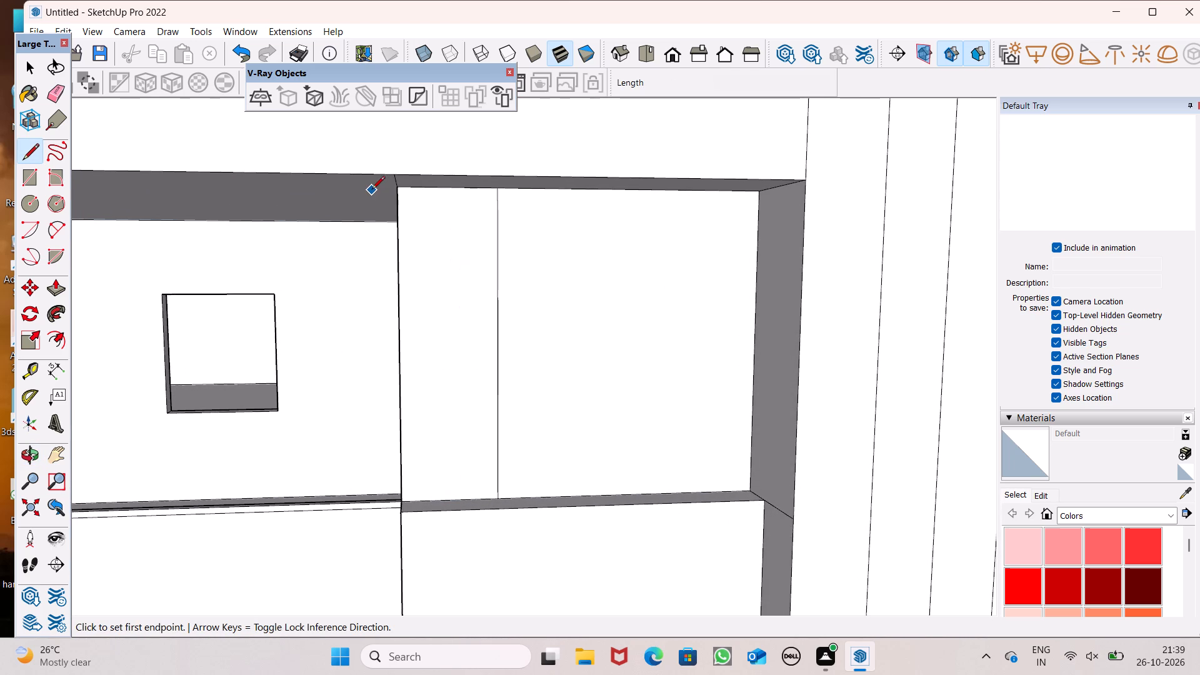
# Copy the vertical line on the recessed top-floor wall four times away from the slatted panel, spacing the copies about 3" to 4" apart.
pyautogui.press('space')
pyautogui.click(499, 303)
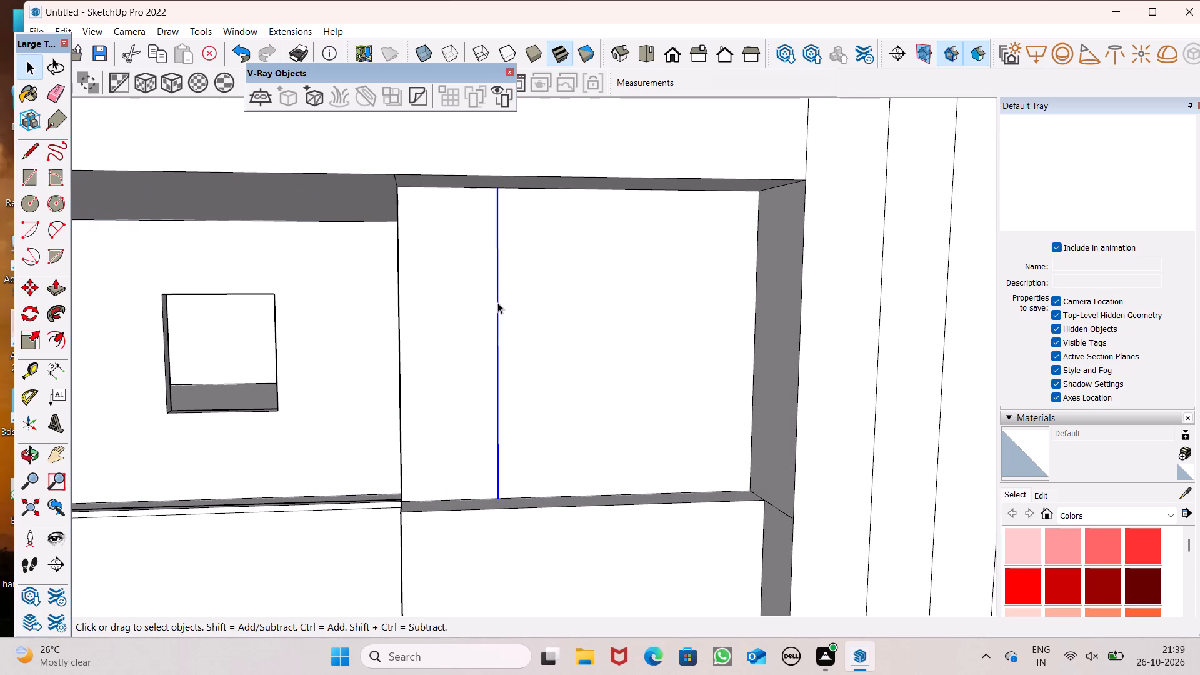
pyautogui.press('m')
pyautogui.press('Return')
pyautogui.keyDown('ctrl'); pyautogui.moveTo(496, 319); pyautogui.dragTo(492, 319); pyautogui.keyUp('ctrl')
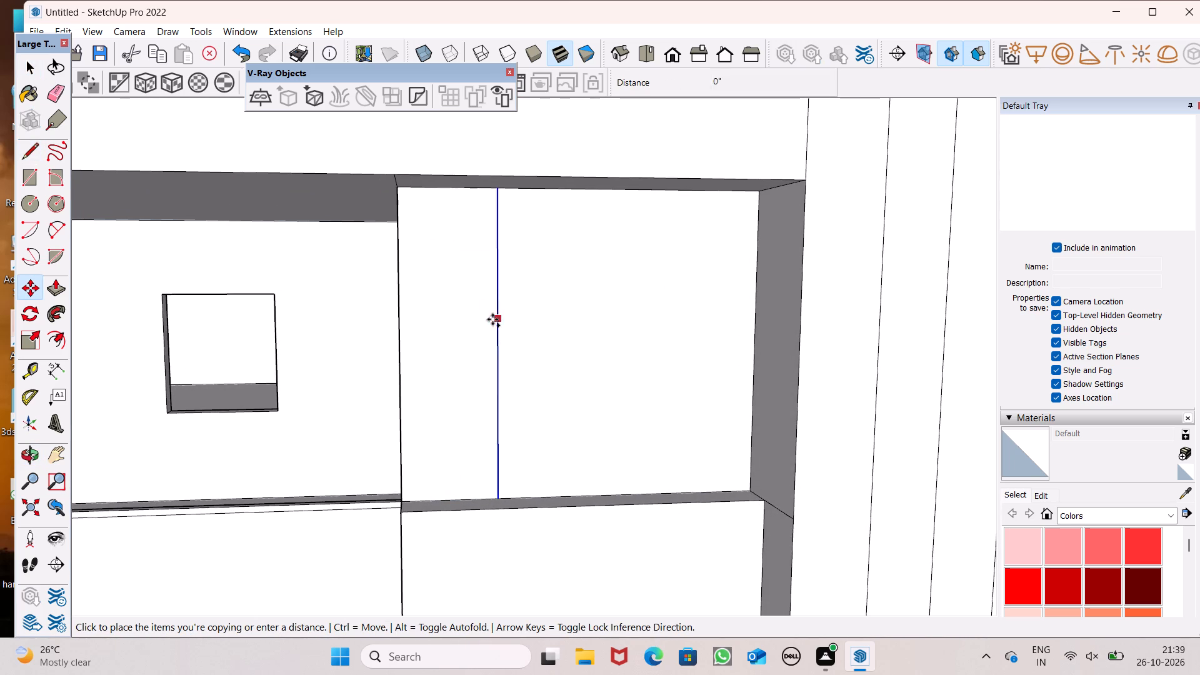
pyautogui.keyDown('ctrl'); pyautogui.moveTo(492, 319); pyautogui.dragTo(487, 320); pyautogui.keyUp('ctrl')
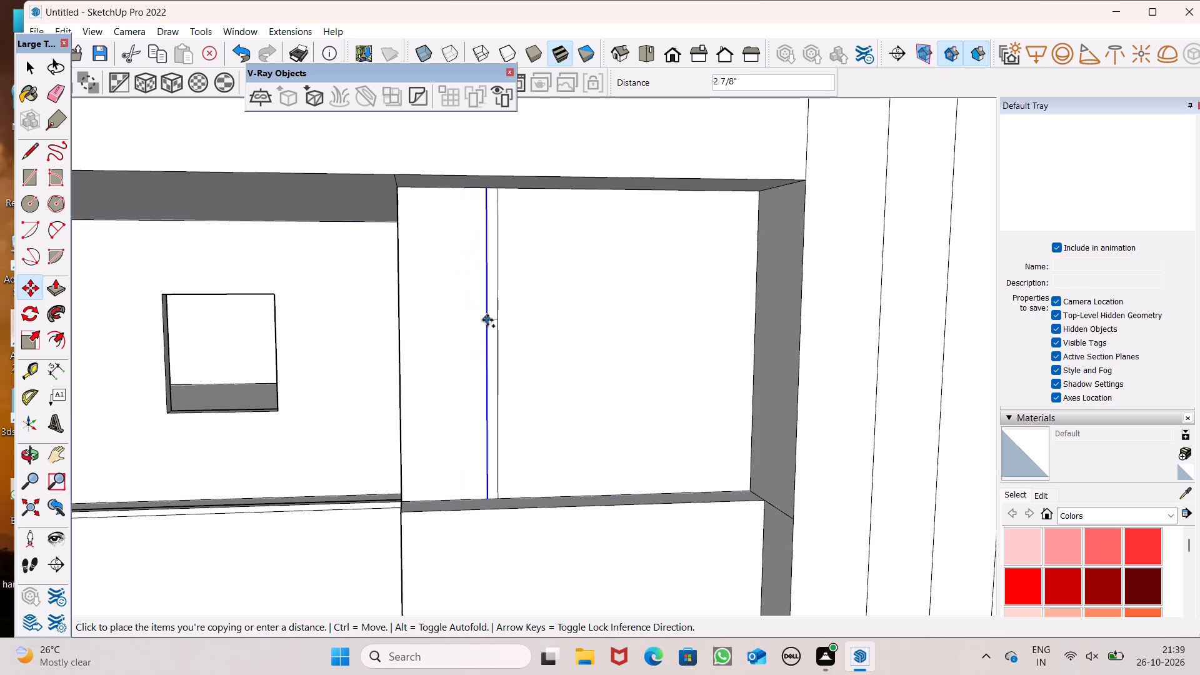
pyautogui.keyDown('ctrl'); pyautogui.moveTo(487, 320); pyautogui.dragTo(490, 317); pyautogui.keyUp('ctrl')
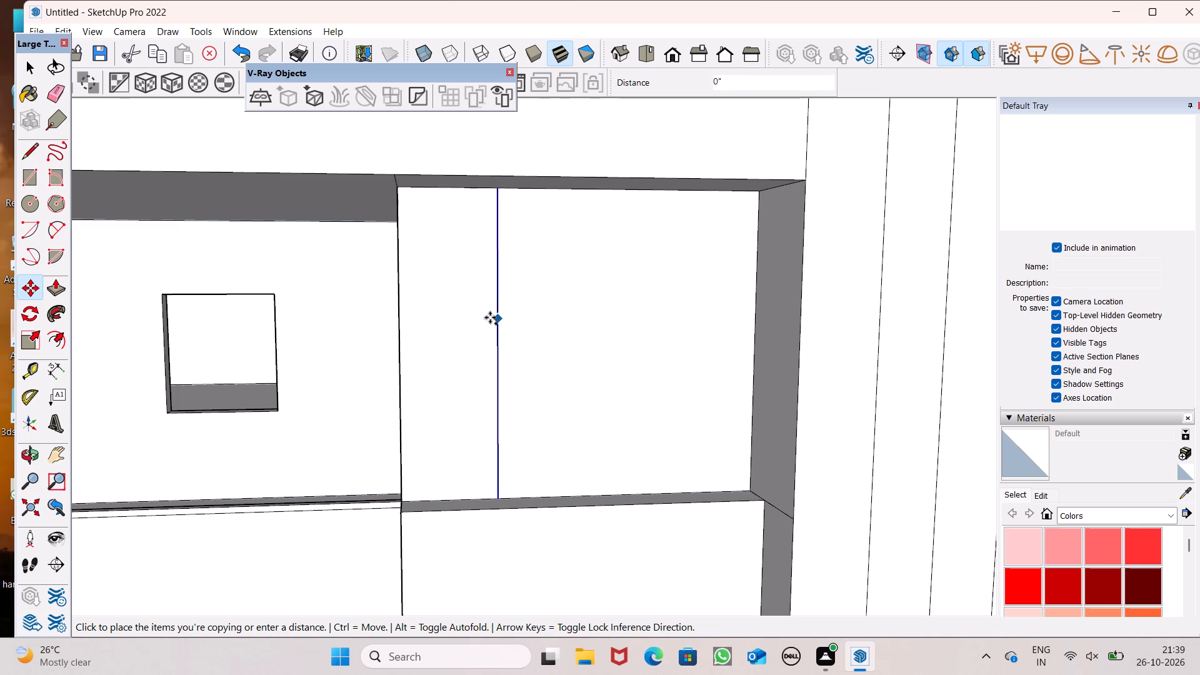
pyautogui.keyDown('ctrl'); pyautogui.moveTo(490, 317); pyautogui.dragTo(487, 319); pyautogui.keyUp('ctrl')
pyautogui.moveTo(489, 326); pyautogui.dragTo(473, 329)
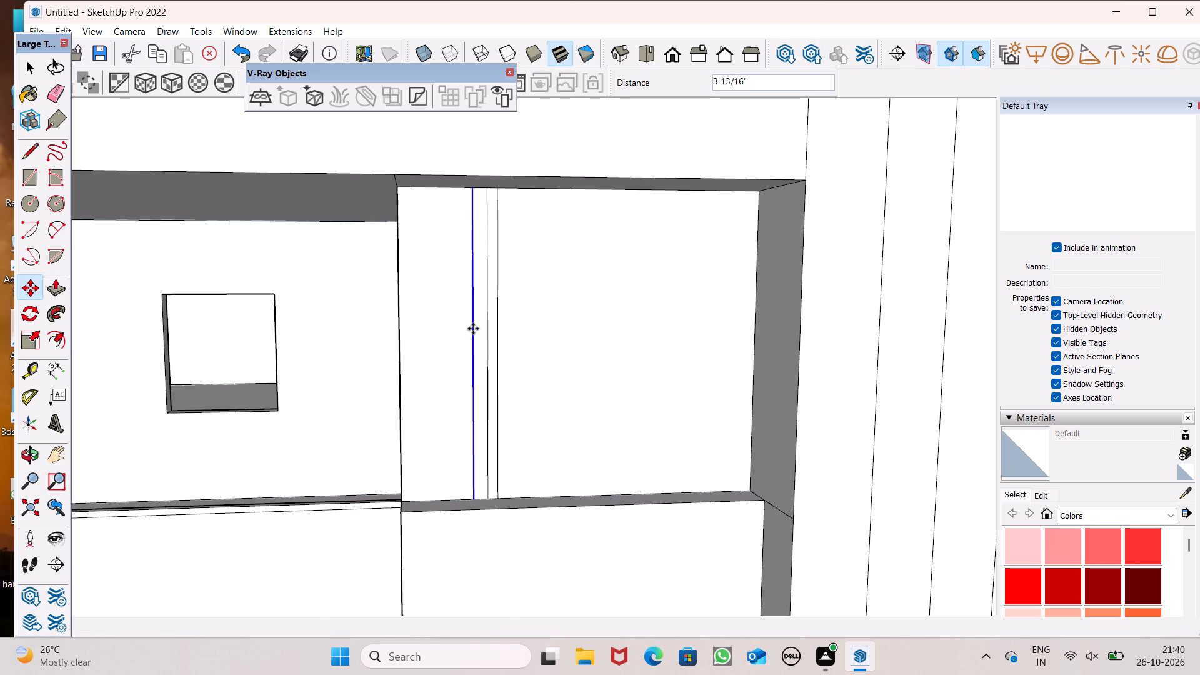
pyautogui.moveTo(473, 329); pyautogui.dragTo(463, 332)
pyautogui.moveTo(462, 332); pyautogui.dragTo(449, 331)
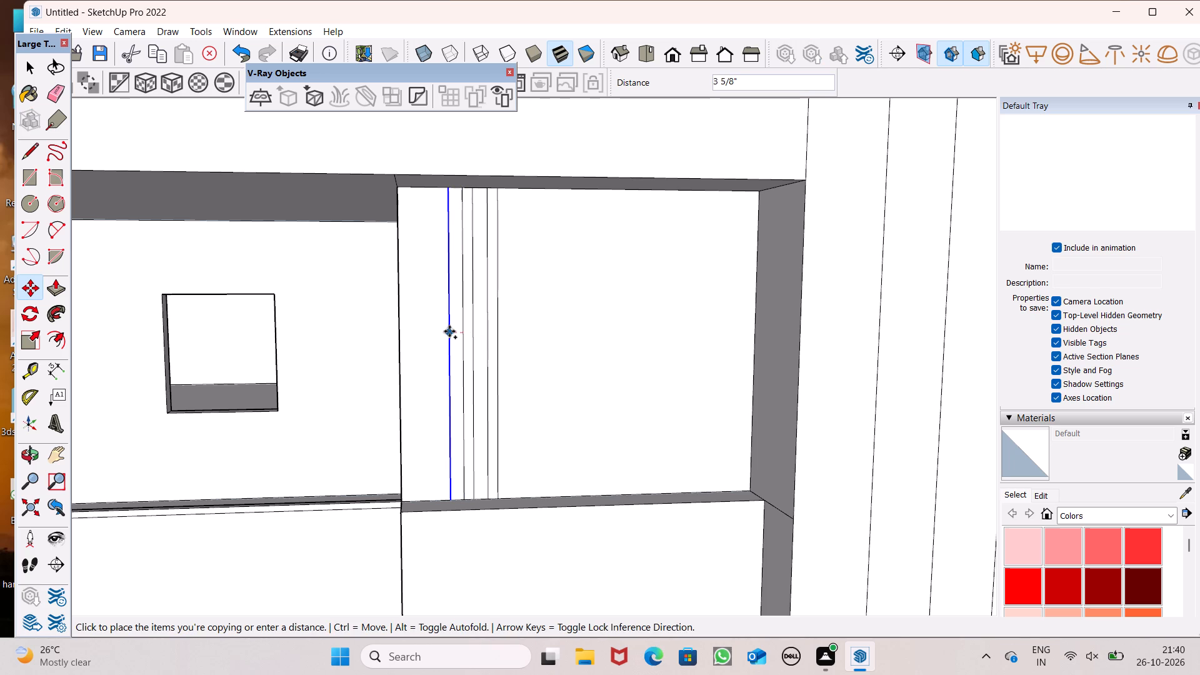
pyautogui.moveTo(449, 331); pyautogui.dragTo(450, 331)
# Copy the vertical line four more times, about 2 5/8" apart, up to the recessed wall's outer corner nearest the small window.
pyautogui.moveTo(450, 331); pyautogui.dragTo(440, 332)
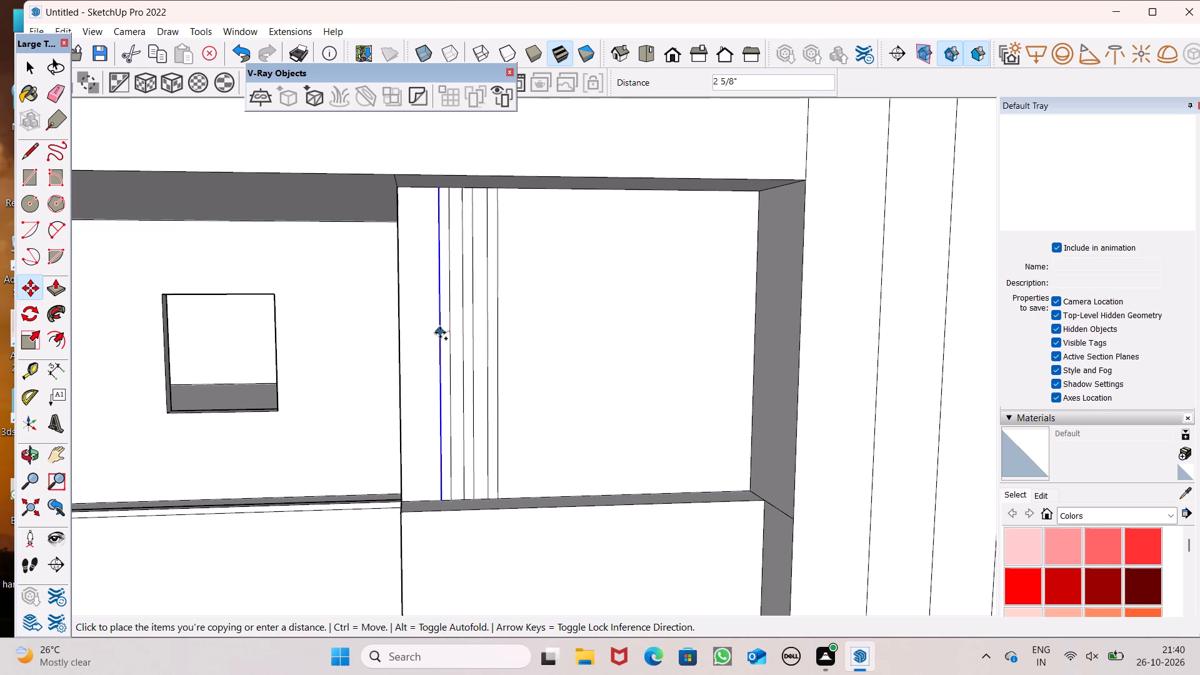
pyautogui.moveTo(440, 332); pyautogui.dragTo(439, 332)
pyautogui.moveTo(439, 332); pyautogui.dragTo(429, 337)
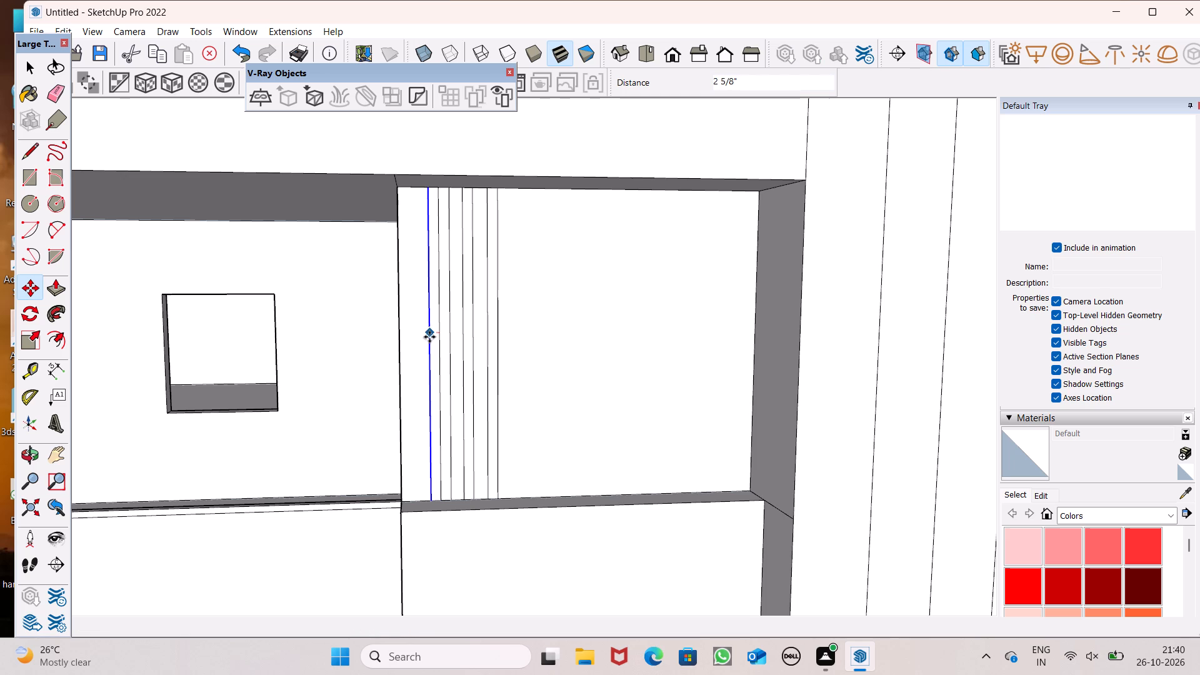
pyautogui.moveTo(429, 337); pyautogui.dragTo(421, 340)
pyautogui.moveTo(429, 340); pyautogui.dragTo(430, 339)
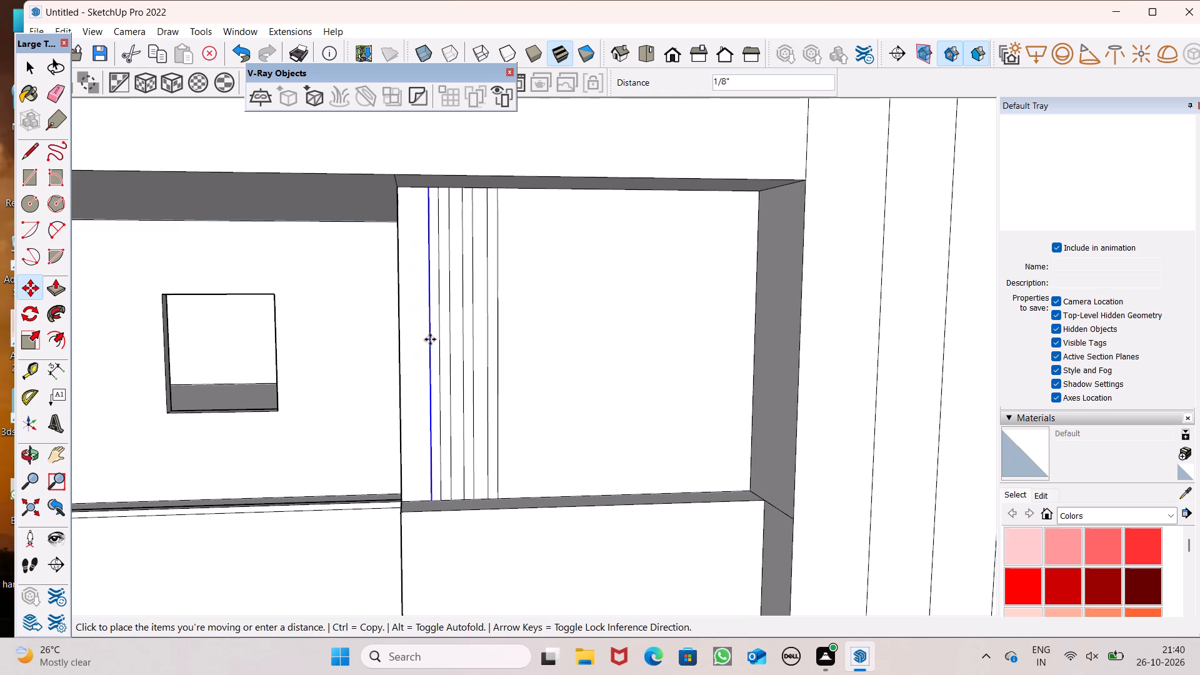
pyautogui.moveTo(430, 339); pyautogui.dragTo(419, 345)
pyautogui.moveTo(419, 345); pyautogui.dragTo(416, 345)
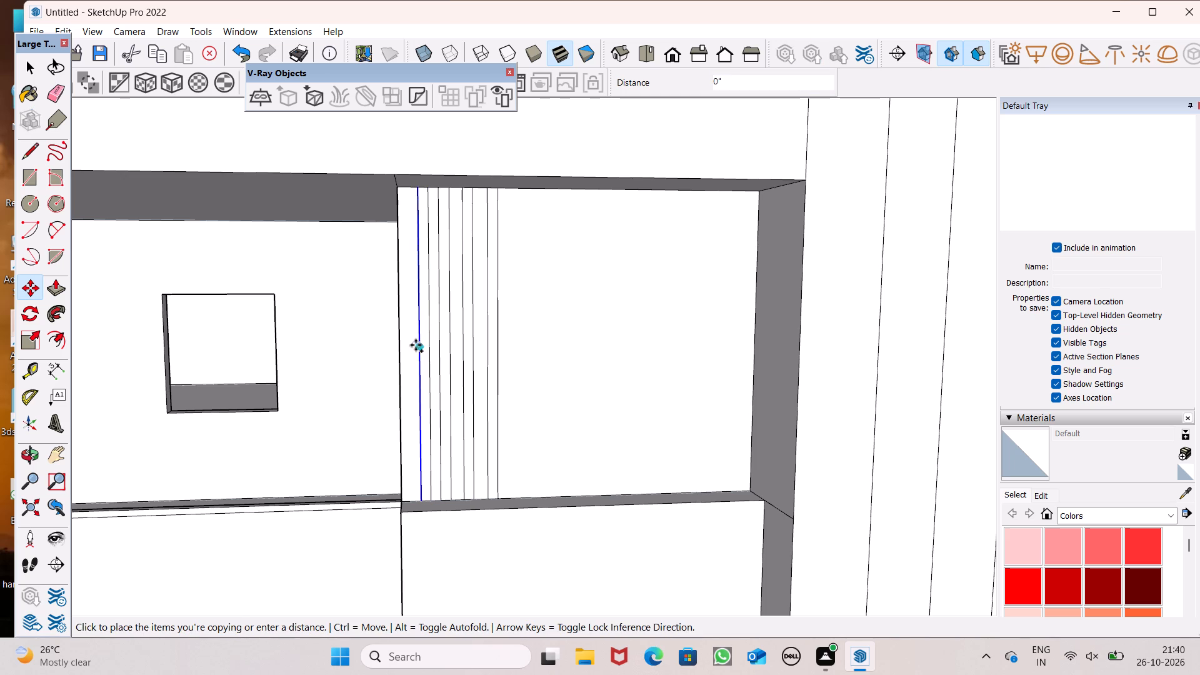
pyautogui.moveTo(416, 345); pyautogui.dragTo(409, 347)
pyautogui.press('space')
pyautogui.scroll(-5, 404, 305)
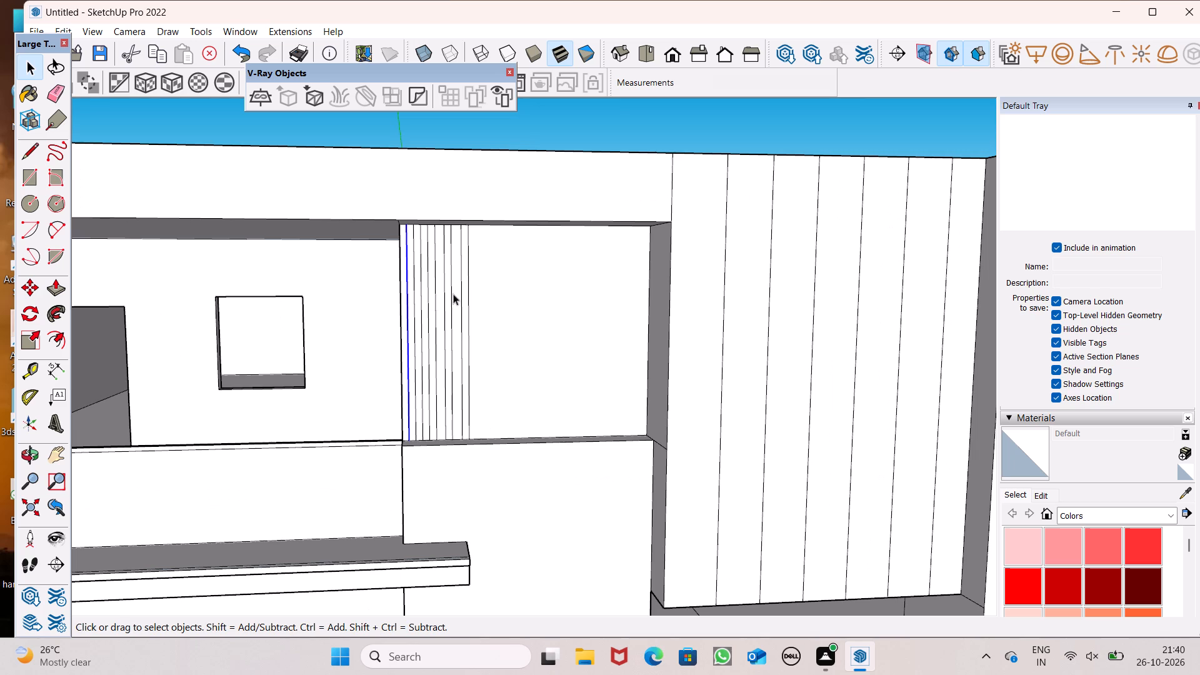
pyautogui.press('space')
pyautogui.scroll(-4, 476, 288)
pyautogui.click(457, 145)
# Push/Pull five alternate strips of the divided recessed wall outward by about 2 5/16" to form vertical slats.
pyautogui.scroll(3, 474, 331)
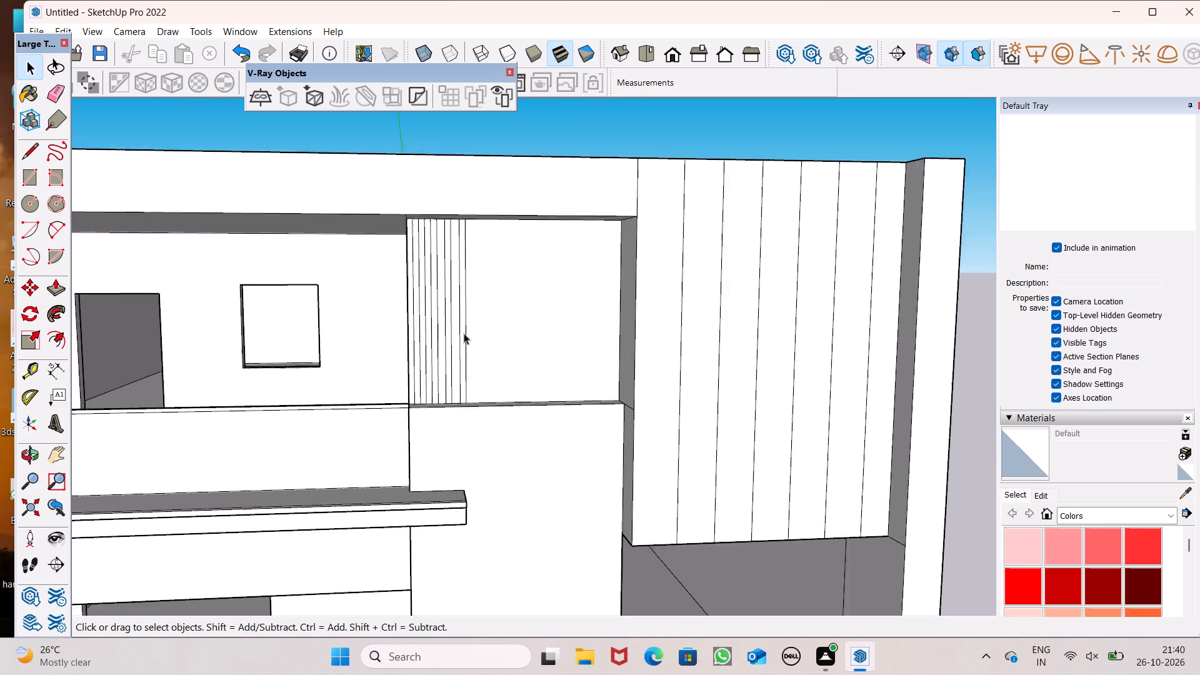
pyautogui.scroll(3, 464, 333)
pyautogui.moveTo(452, 337); pyautogui.dragTo(462, 401, button='middle')
pyautogui.scroll(1, 462, 399)
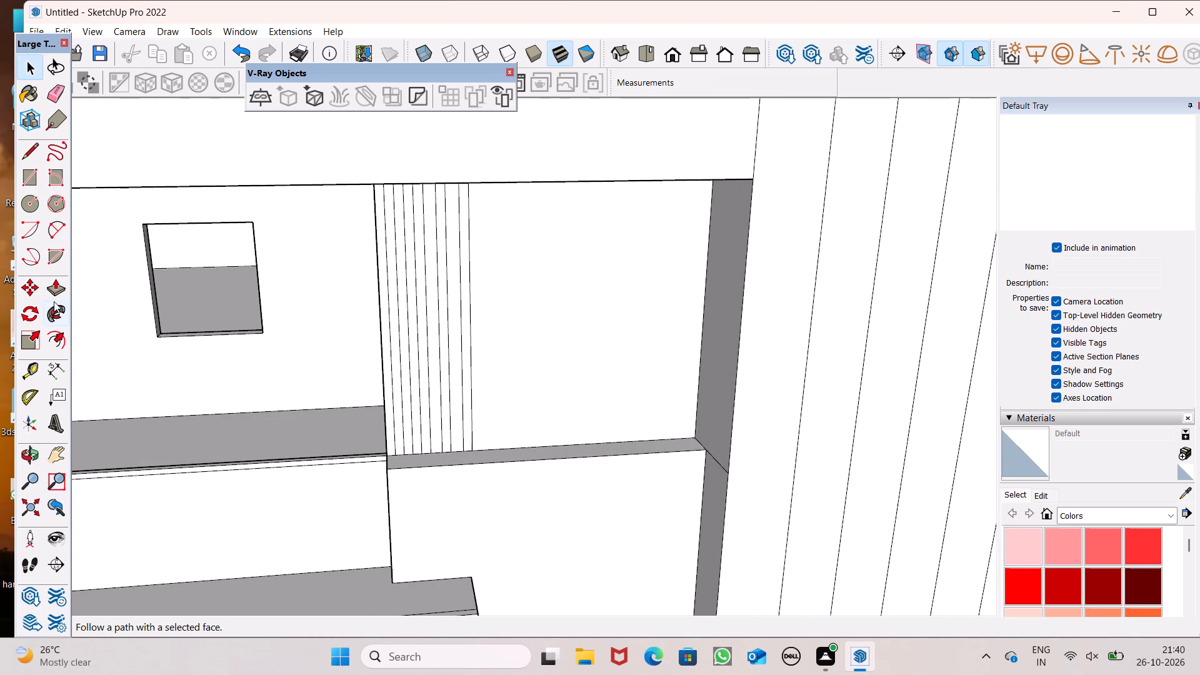
pyautogui.click(54, 296)
pyautogui.scroll(-2, 425, 411)
pyautogui.moveTo(435, 439); pyautogui.dragTo(436, 475, button='middle')
pyautogui.scroll(6, 455, 460)
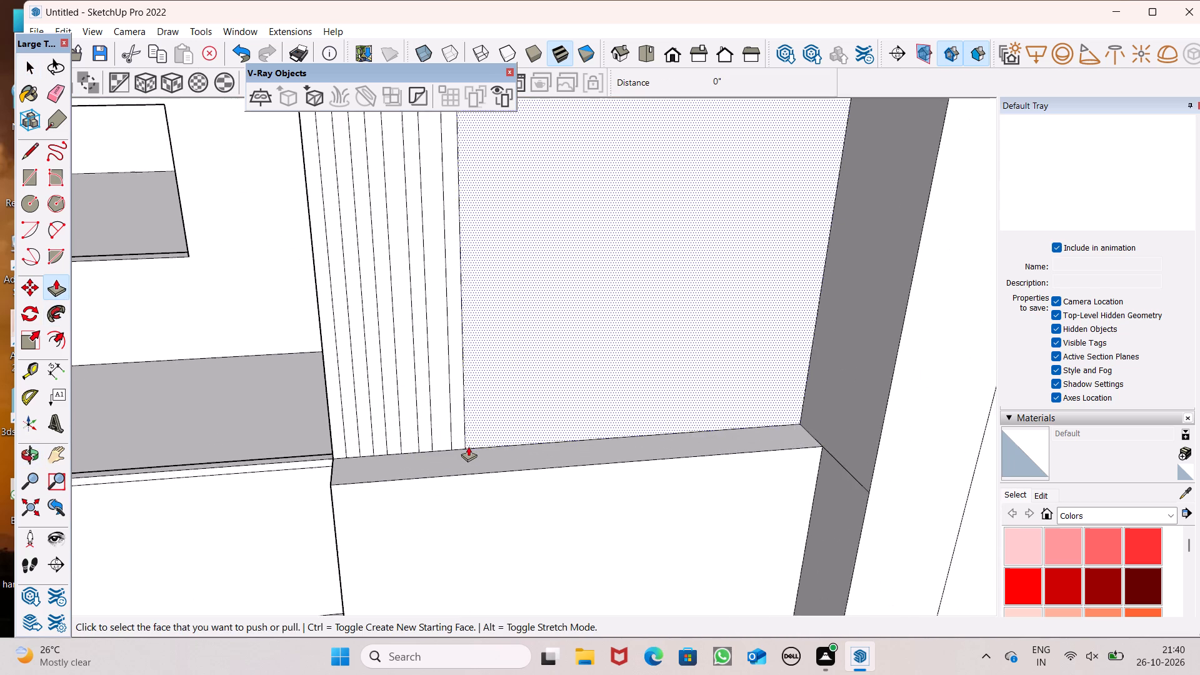
pyautogui.scroll(4, 465, 445)
pyautogui.moveTo(459, 444); pyautogui.dragTo(461, 453)
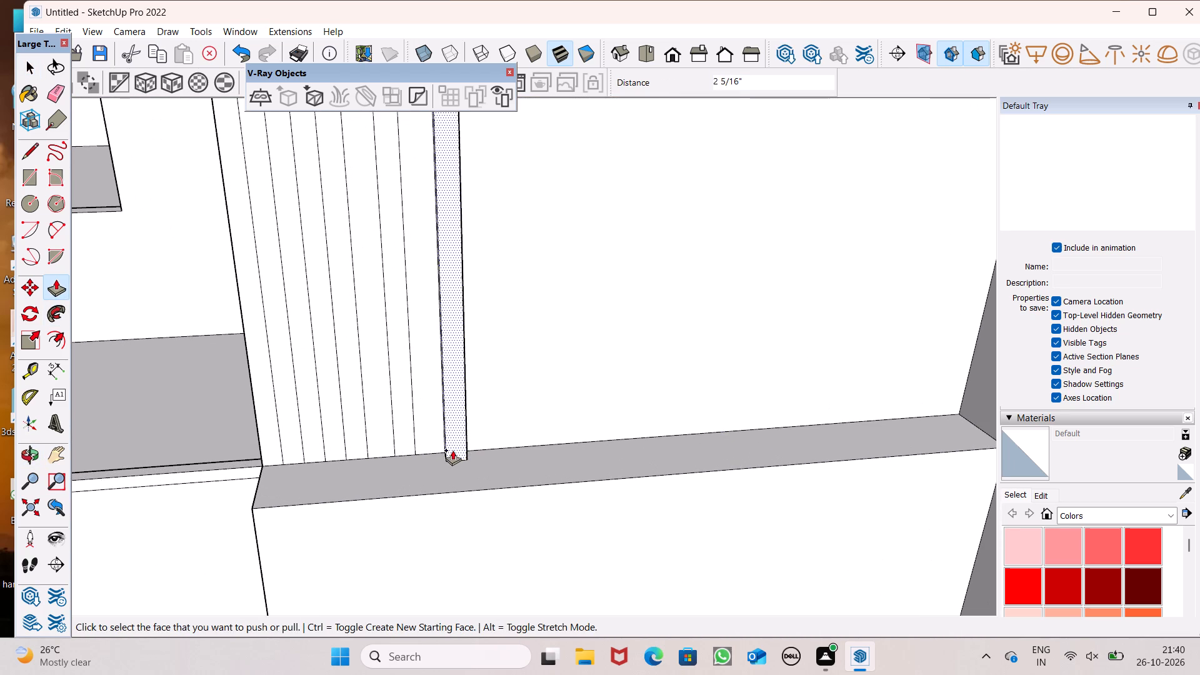
pyautogui.moveTo(410, 449); pyautogui.dragTo(445, 458)
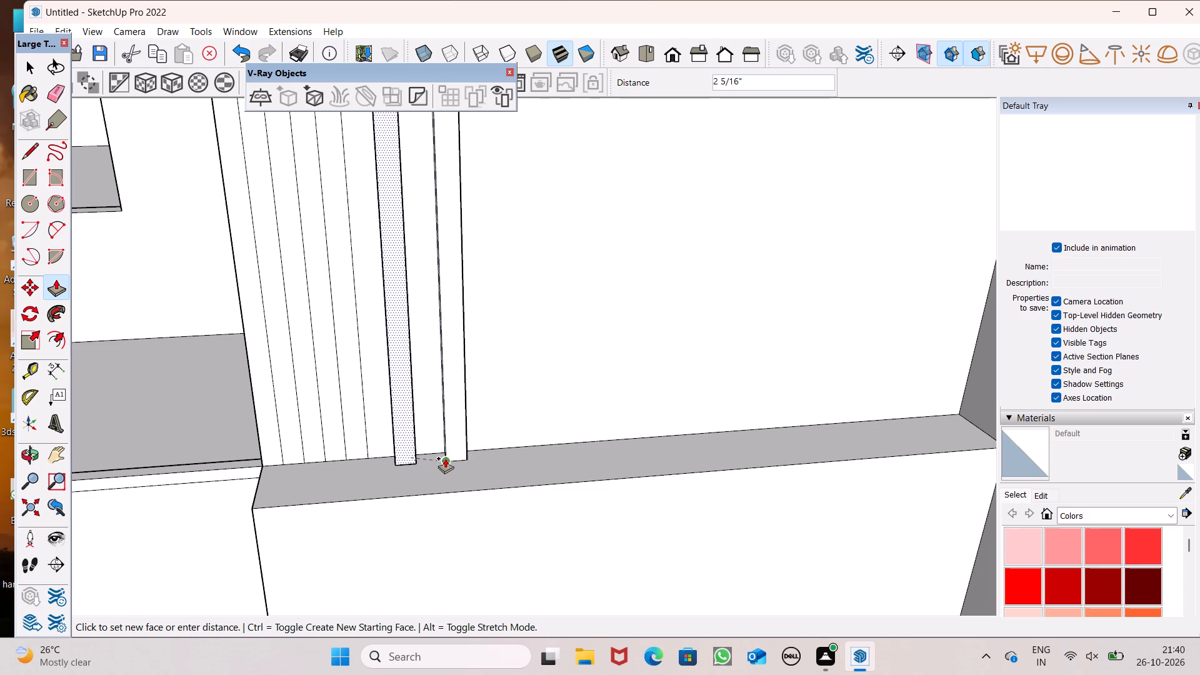
pyautogui.moveTo(445, 458); pyautogui.dragTo(446, 457)
pyautogui.moveTo(363, 447); pyautogui.dragTo(396, 461)
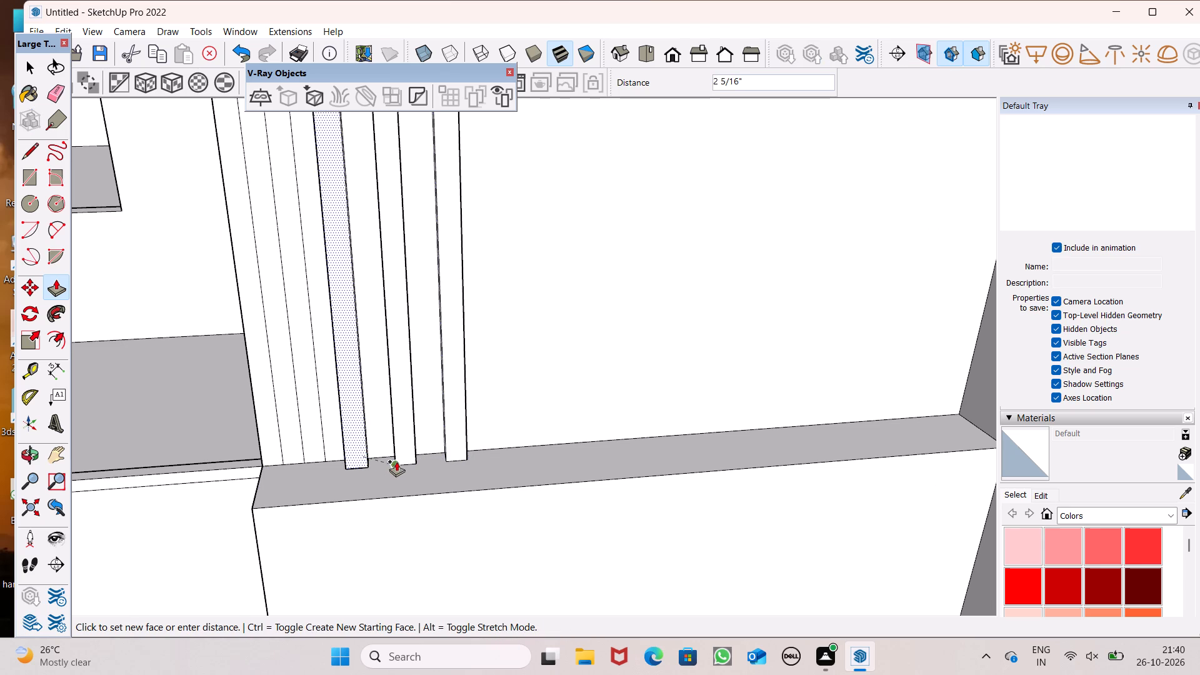
pyautogui.moveTo(396, 461); pyautogui.dragTo(396, 462)
pyautogui.moveTo(316, 458); pyautogui.dragTo(349, 471)
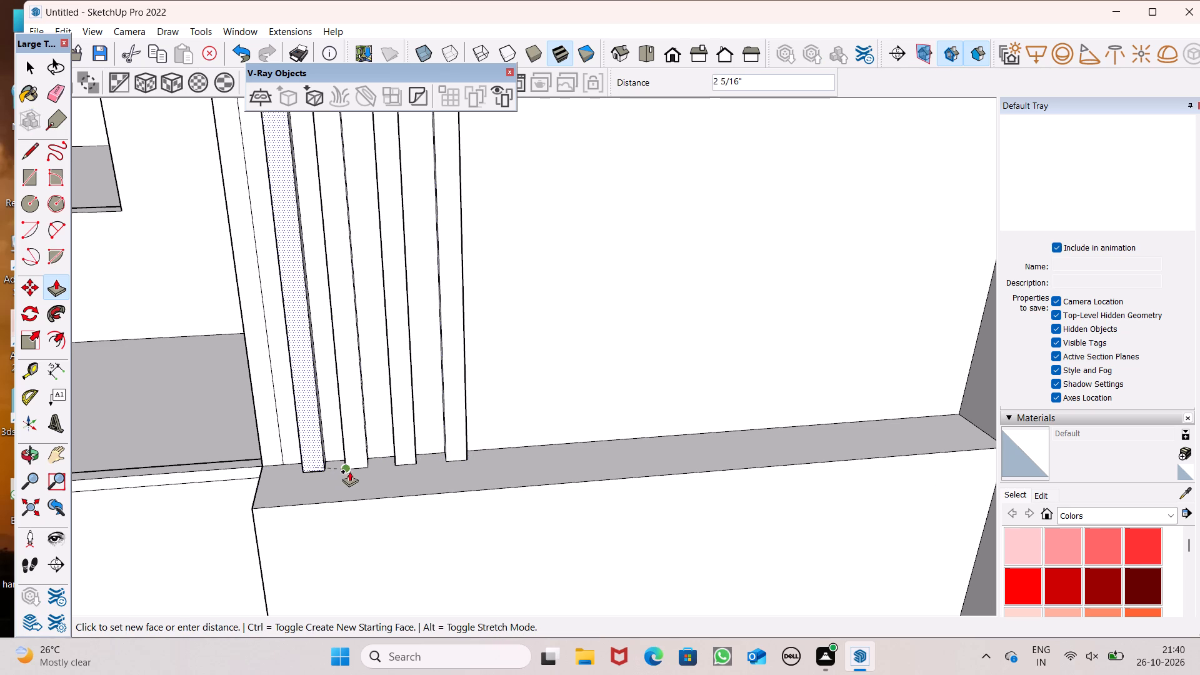
pyautogui.moveTo(349, 471); pyautogui.dragTo(351, 469)
pyautogui.moveTo(277, 456); pyautogui.dragTo(303, 472)
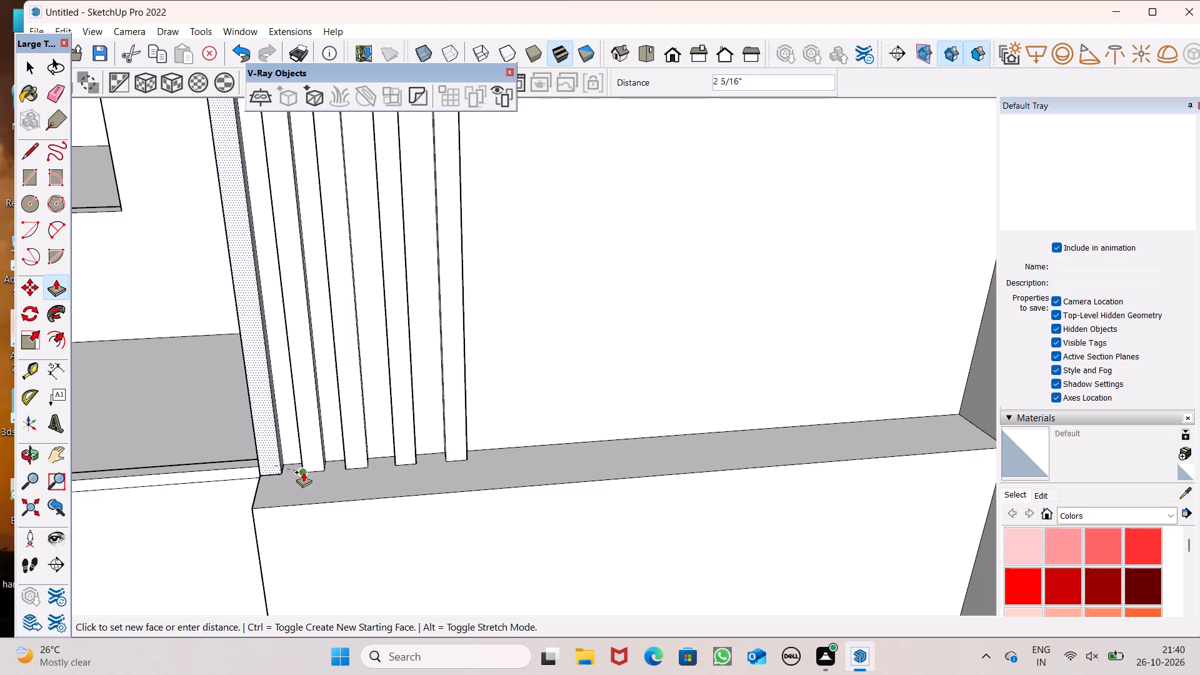
pyautogui.moveTo(303, 472); pyautogui.dragTo(315, 467)
pyautogui.press('space')
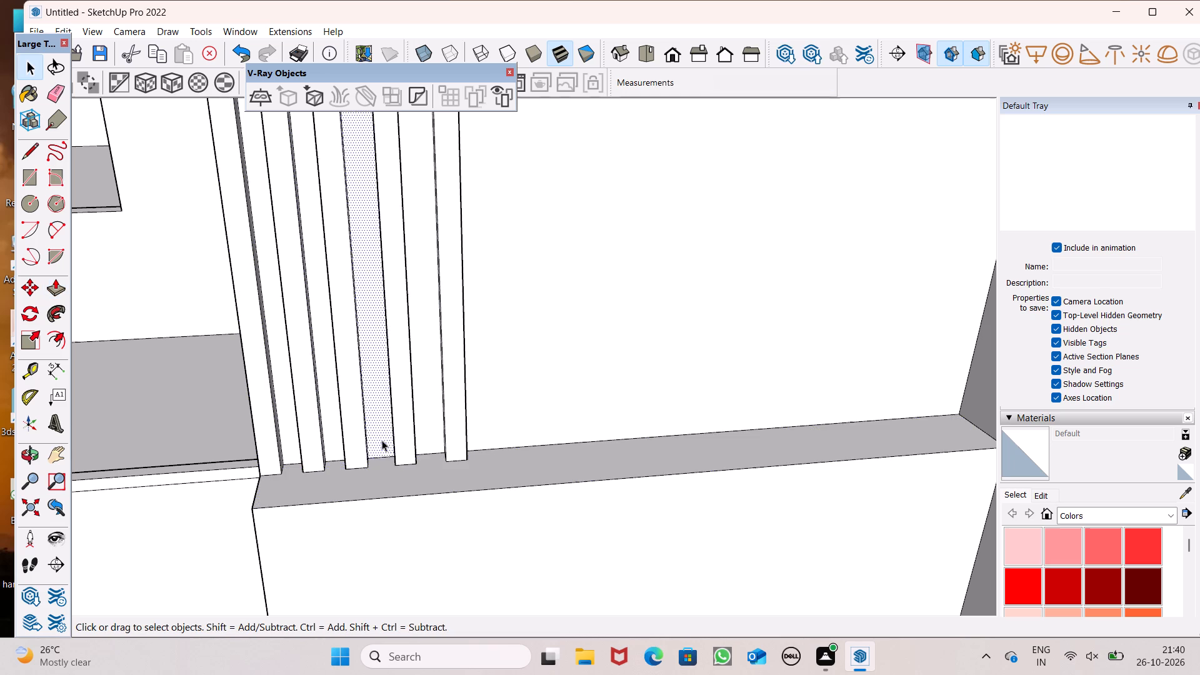
# Push/Pull the plain wall face beside the new slats inward by 9" to cut an opening into the top-floor room.
pyautogui.scroll(-5, 394, 387)
pyautogui.moveTo(433, 431); pyautogui.dragTo(377, 397, button='middle')
pyautogui.middleClick(377, 397)
pyautogui.scroll(-4, 417, 372)
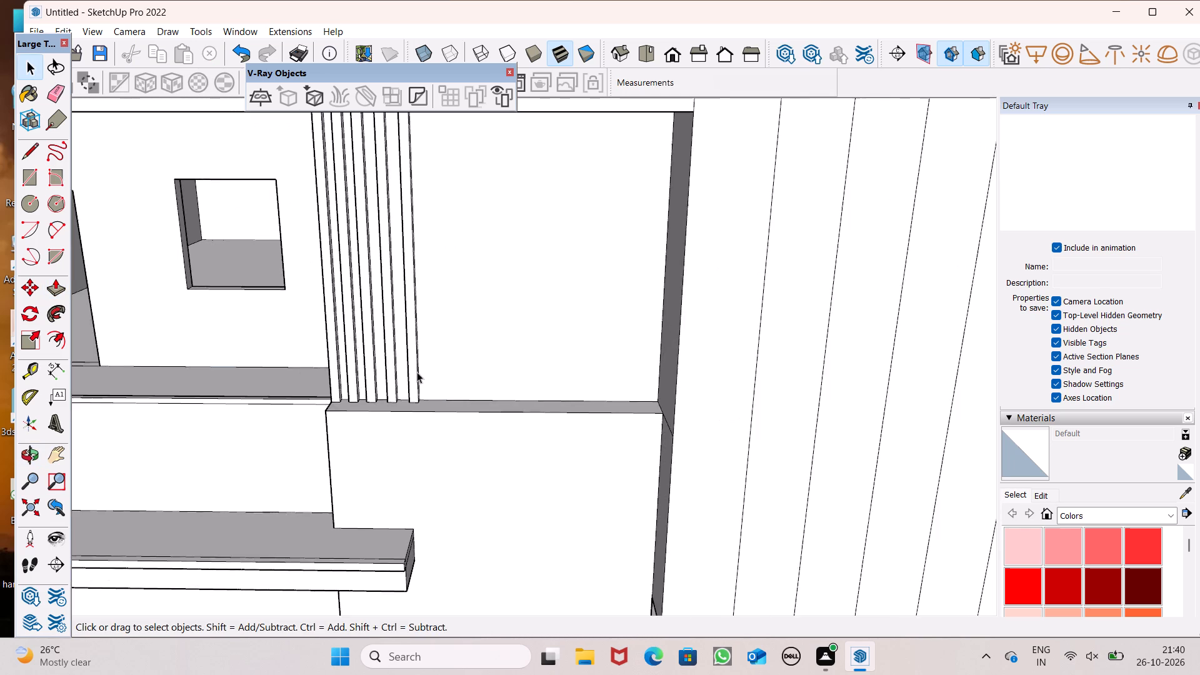
pyautogui.scroll(-5, 417, 372)
pyautogui.moveTo(481, 381); pyautogui.dragTo(537, 376, button='middle')
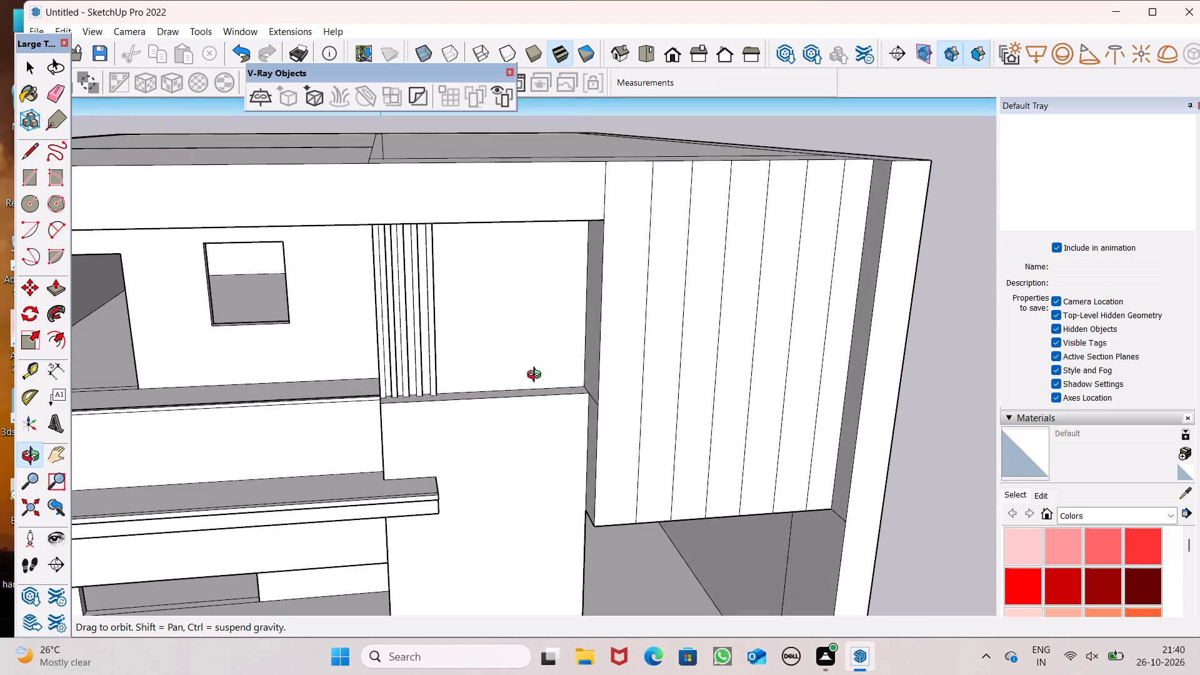
pyautogui.moveTo(537, 376); pyautogui.dragTo(494, 338, button='middle')
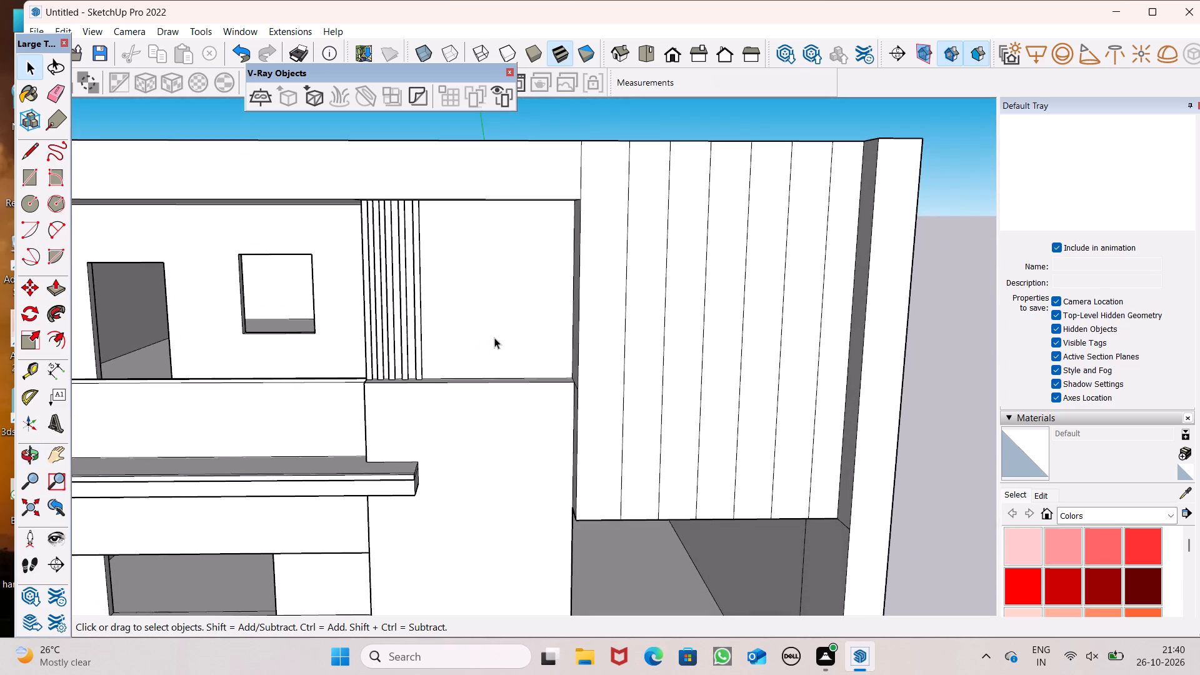
pyautogui.scroll(1, 494, 337)
pyautogui.moveTo(506, 336); pyautogui.dragTo(520, 286, button='middle')
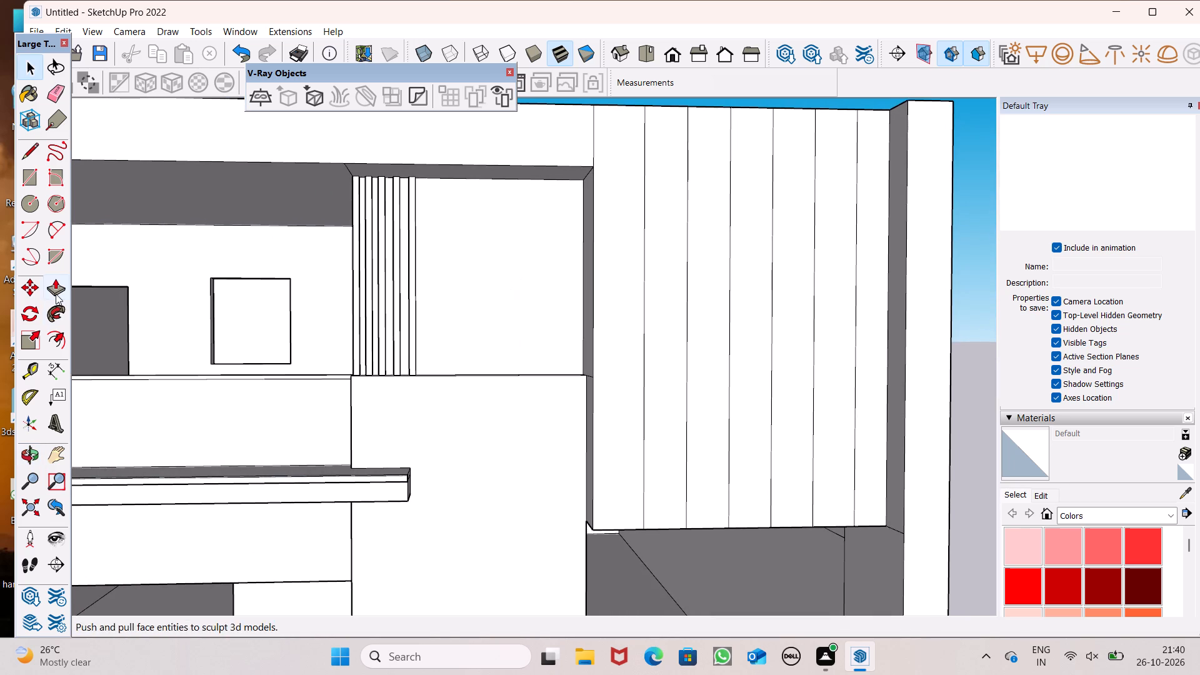
pyautogui.click(56, 293)
pyautogui.moveTo(486, 300); pyautogui.dragTo(486, 328, button='middle')
pyautogui.scroll(5, 486, 330)
pyautogui.moveTo(446, 391); pyautogui.dragTo(457, 377)
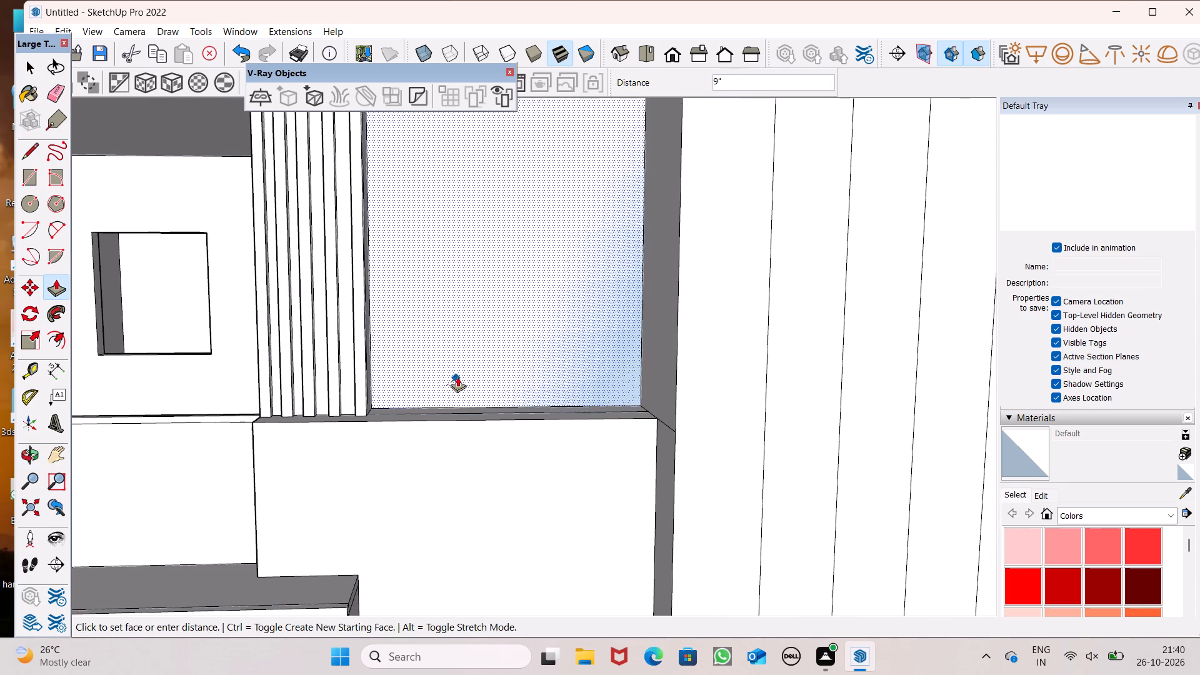
pyautogui.moveTo(457, 377); pyautogui.dragTo(501, 354)
# Examine the new top-floor opening and the room behind it from above, the side and the front.
pyautogui.scroll(-3, 496, 364)
pyautogui.moveTo(541, 366); pyautogui.dragTo(500, 401, button='middle')
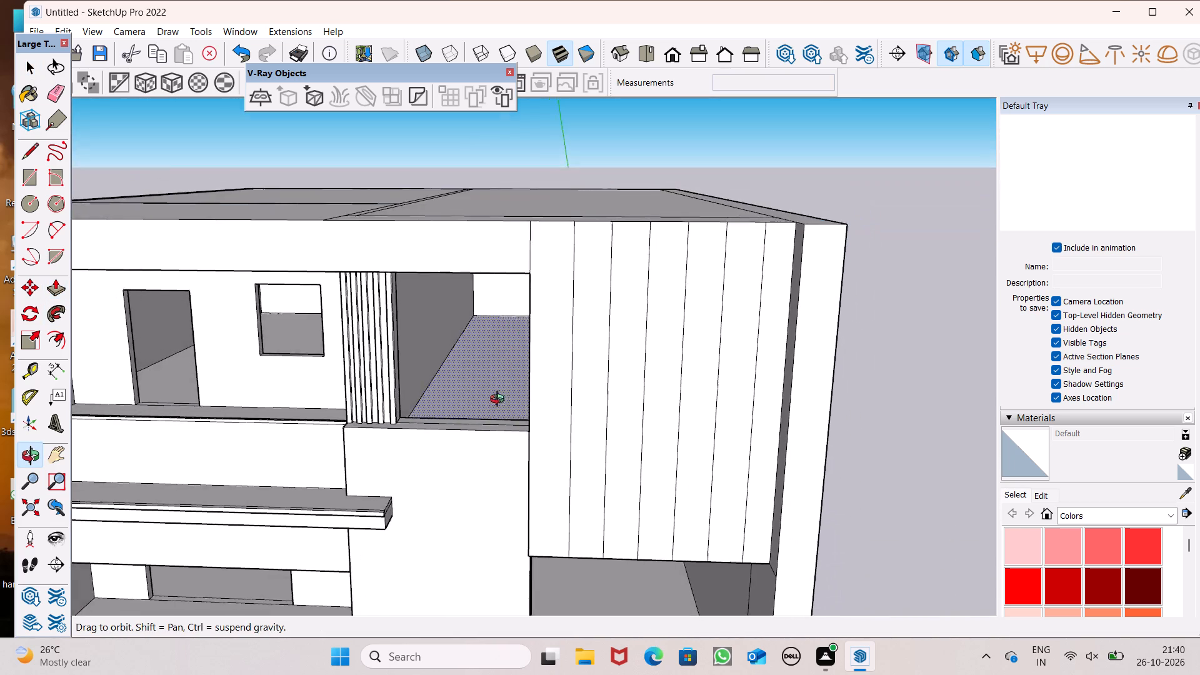
pyautogui.moveTo(500, 401); pyautogui.dragTo(531, 367, button='middle')
pyautogui.scroll(-1, 549, 346)
pyautogui.moveTo(555, 351); pyautogui.dragTo(662, 312, button='middle')
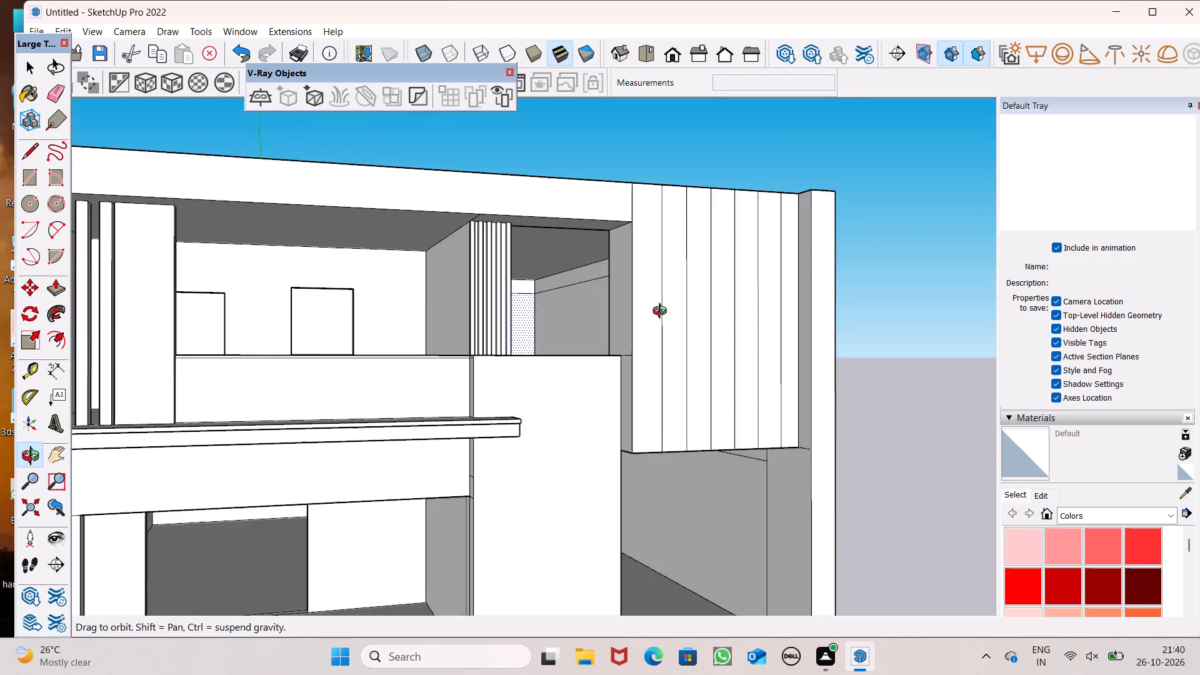
pyautogui.moveTo(662, 312); pyautogui.dragTo(566, 316, button='middle')
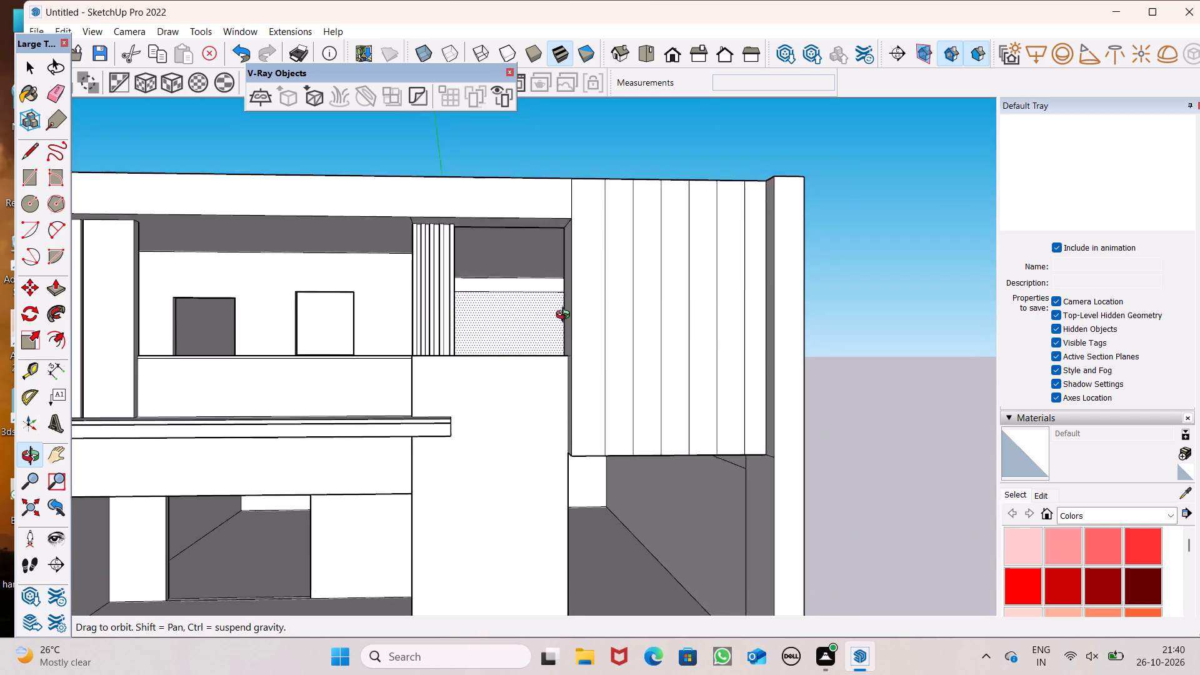
pyautogui.moveTo(566, 316); pyautogui.dragTo(541, 354, button='middle')
pyautogui.press('space')
pyautogui.scroll(-2, 476, 338)
pyautogui.moveTo(481, 339); pyautogui.dragTo(437, 269, button='middle')
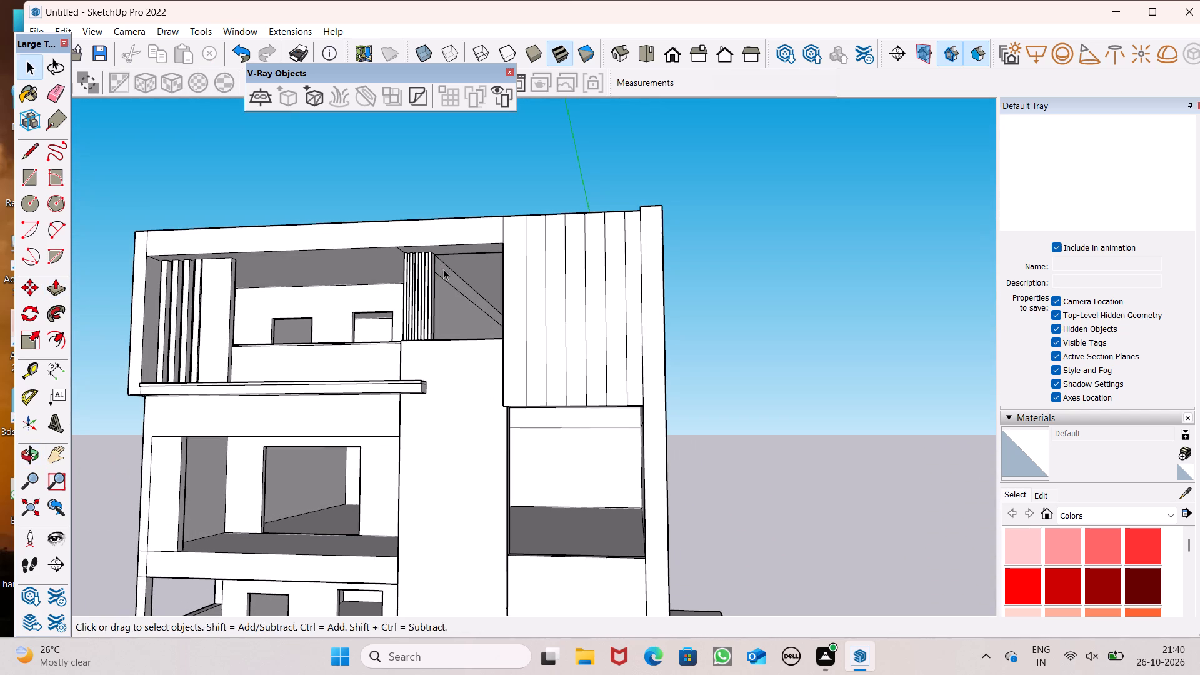
# Erase the horizontal lines near the ceiling on the side and back walls of the room behind the new opening.
pyautogui.click(57, 94)
pyautogui.scroll(3, 472, 287)
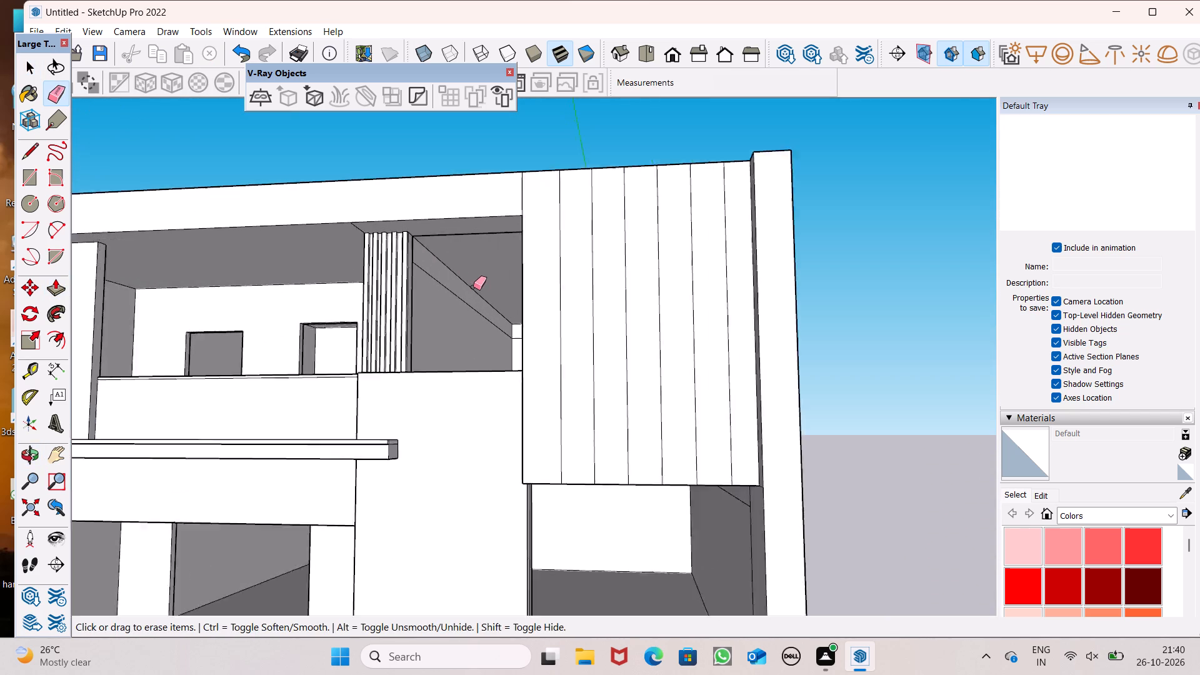
pyautogui.scroll(2, 473, 287)
pyautogui.click(446, 296)
pyautogui.moveTo(457, 322); pyautogui.dragTo(554, 351, button='middle')
pyautogui.click(570, 317)
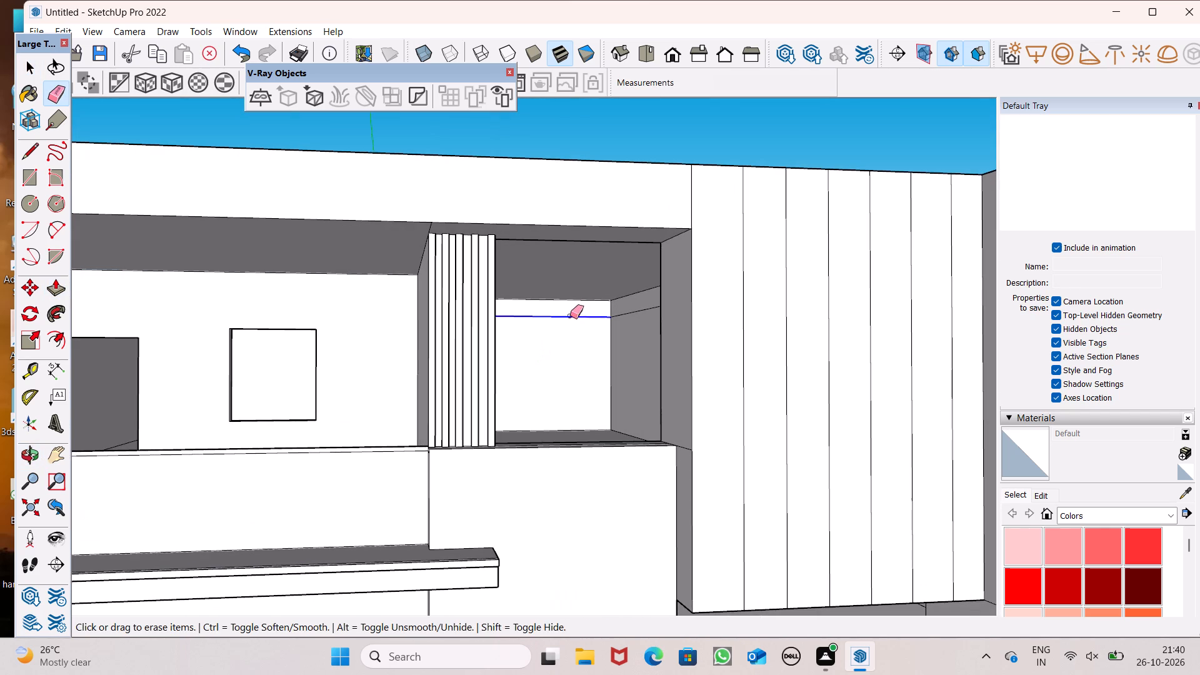
pyautogui.click(624, 312)
pyautogui.click(625, 316)
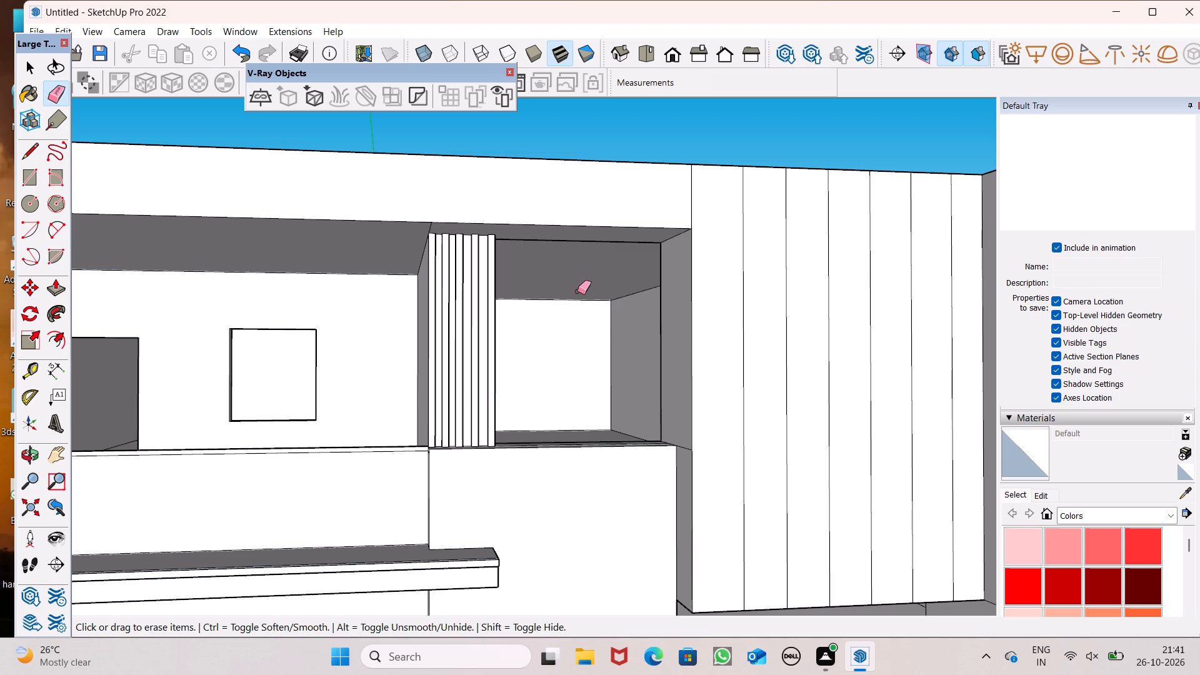
# Examine the roof from above and the whole front facade with the new slats and opening.
pyautogui.moveTo(577, 291); pyautogui.dragTo(564, 511, button='middle')
pyautogui.scroll(-5, 539, 406)
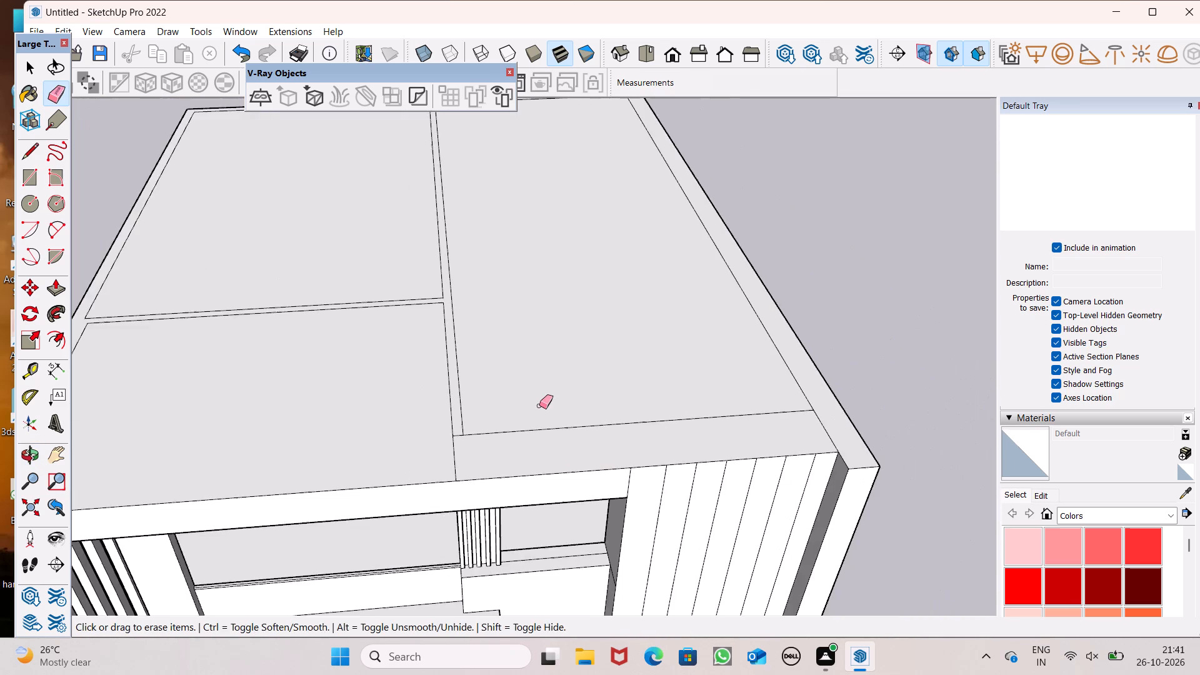
pyautogui.moveTo(541, 412); pyautogui.dragTo(509, 219, button='middle')
pyautogui.scroll(-2, 509, 219)
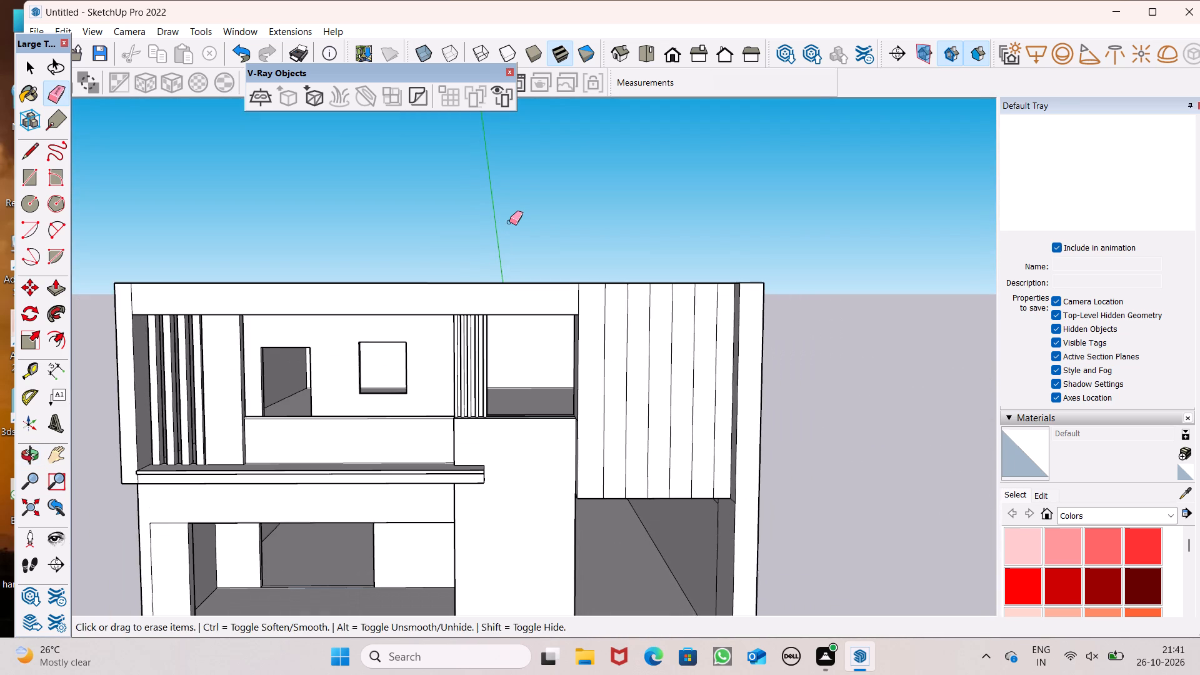
pyautogui.scroll(-1, 509, 222)
pyautogui.moveTo(547, 249); pyautogui.dragTo(562, 275, button='middle')
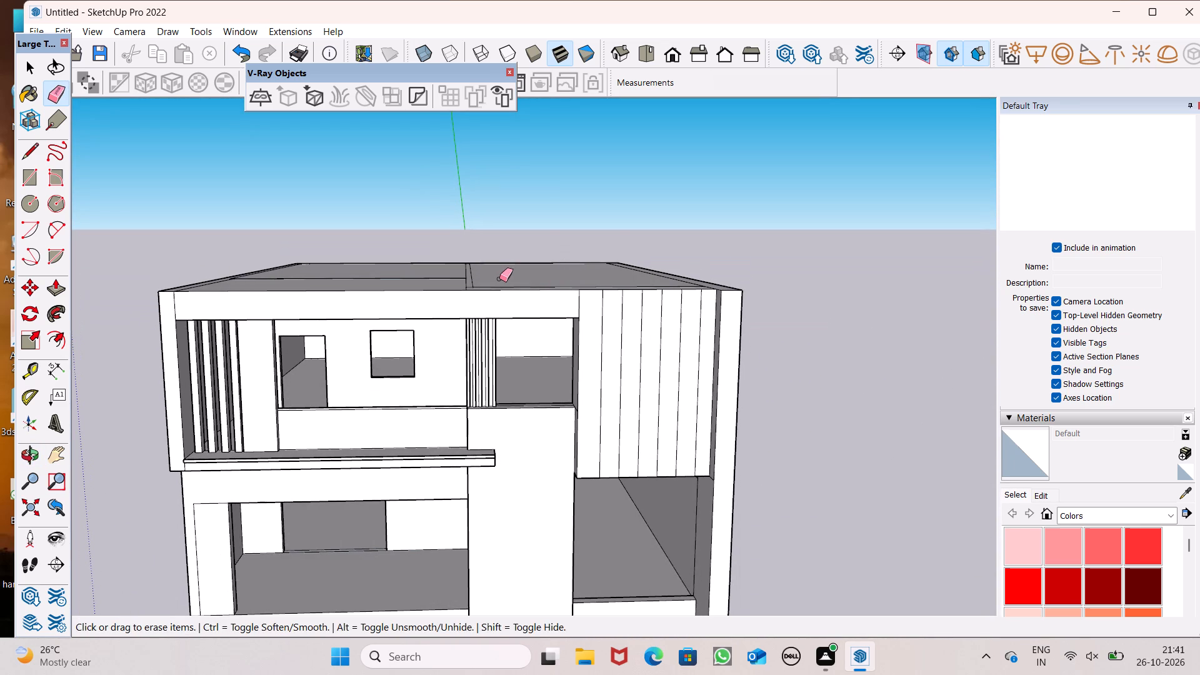
# Erase the wall outlines dividing the roof top, including those along both sides and the strip above the grooved facade panel.
pyautogui.scroll(-1, 499, 278)
pyautogui.moveTo(503, 282); pyautogui.dragTo(509, 398, button='middle')
pyautogui.scroll(1, 501, 299)
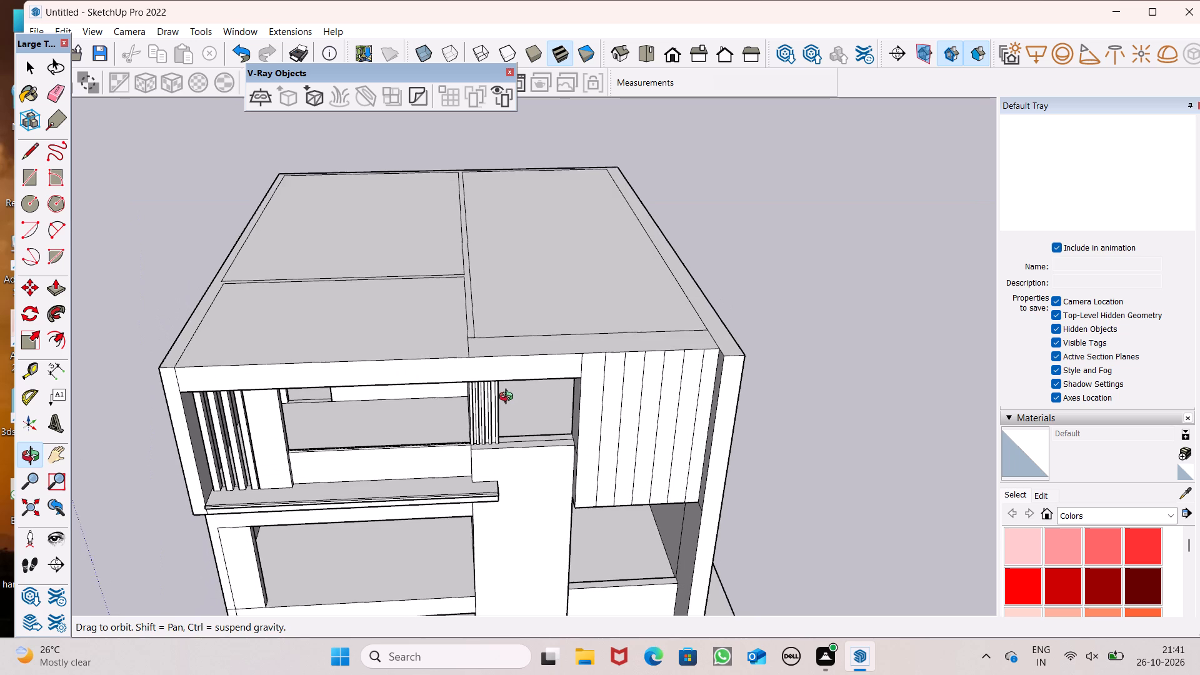
pyautogui.moveTo(509, 398); pyautogui.dragTo(517, 449, button='middle')
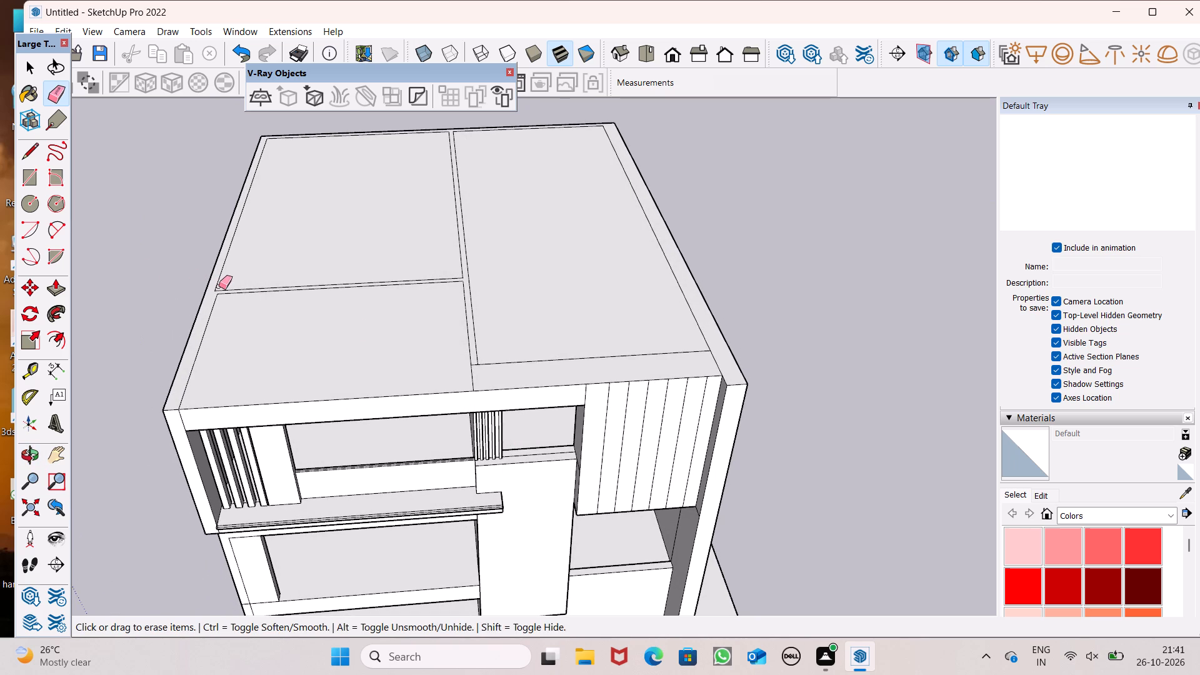
pyautogui.moveTo(219, 286); pyautogui.dragTo(261, 282)
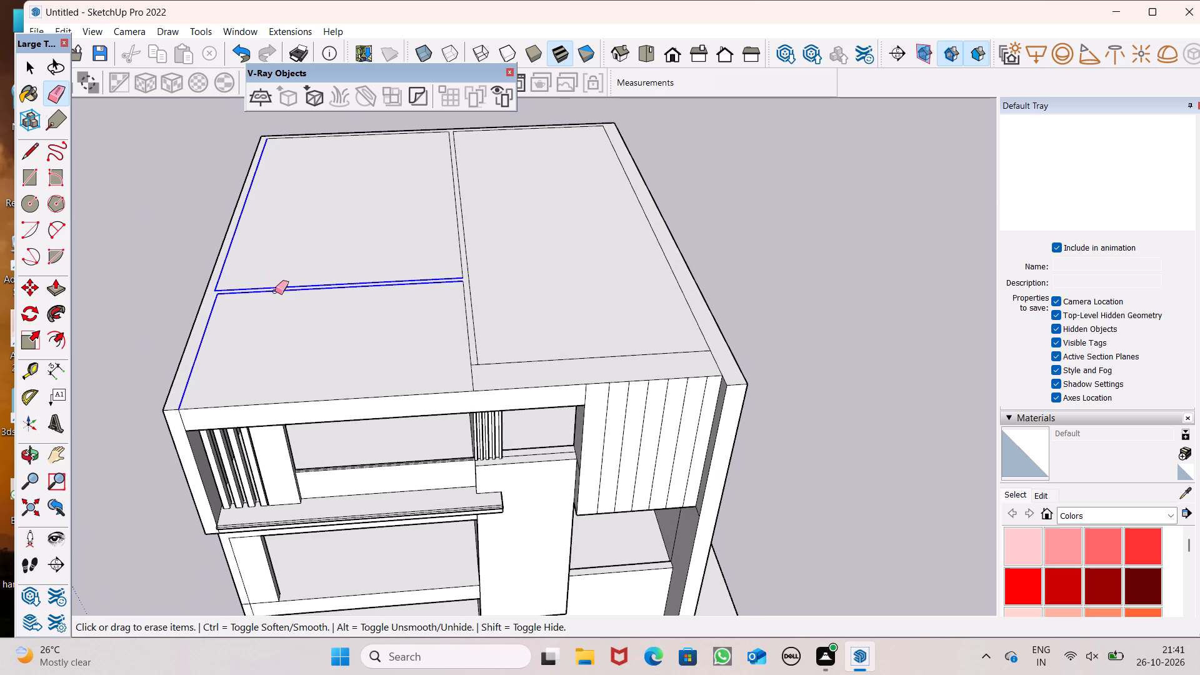
pyautogui.moveTo(477, 307); pyautogui.dragTo(478, 374)
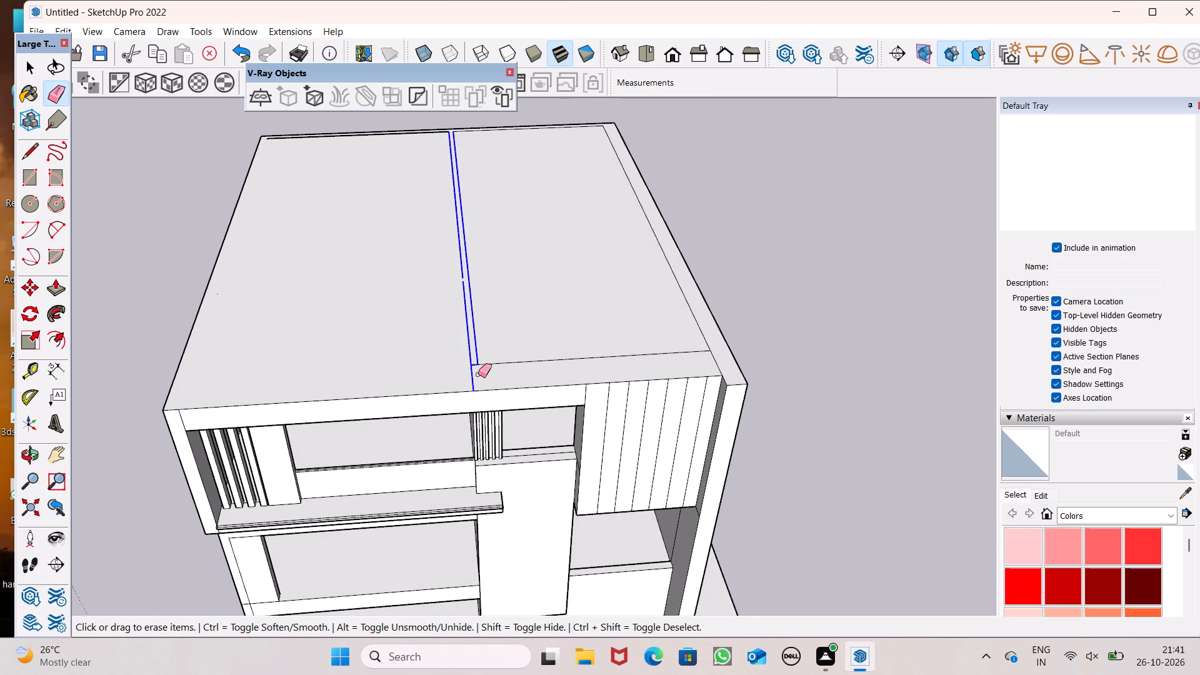
pyautogui.moveTo(478, 374); pyautogui.dragTo(519, 352)
pyautogui.moveTo(703, 352); pyautogui.dragTo(711, 344)
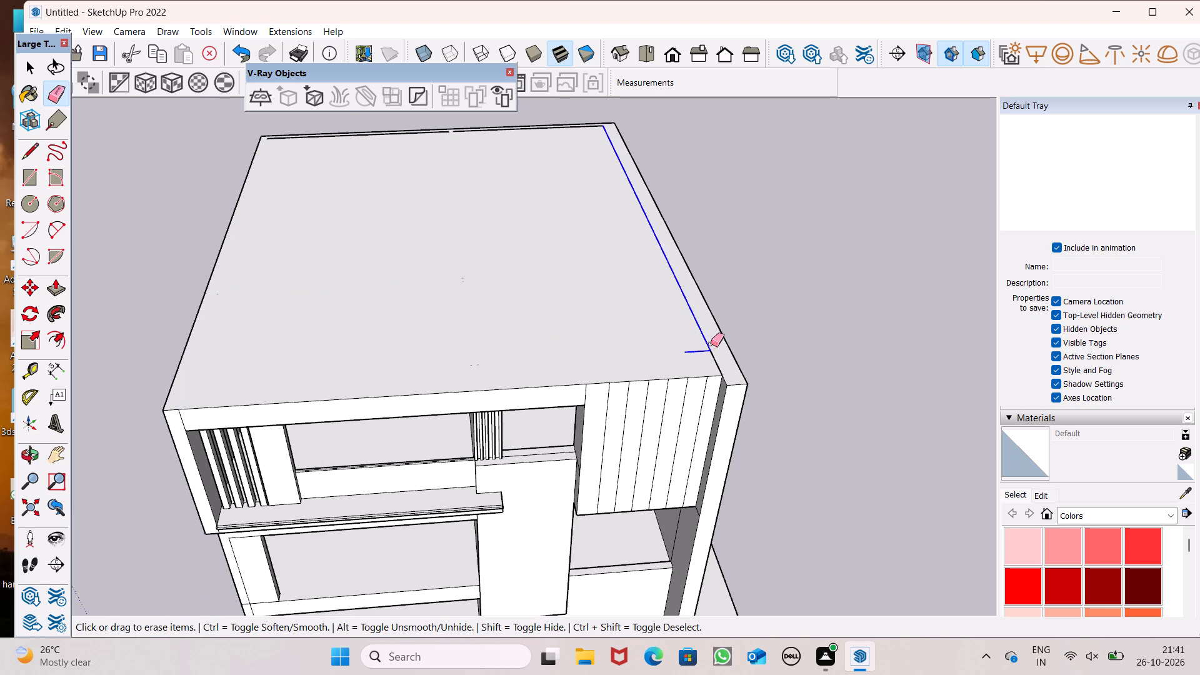
pyautogui.moveTo(711, 344); pyautogui.dragTo(710, 343)
pyautogui.moveTo(714, 356); pyautogui.dragTo(707, 359)
# Erase the leftover edge segments along the back edge and back corner of the roof top.
pyautogui.scroll(-3, 596, 302)
pyautogui.moveTo(563, 343); pyautogui.dragTo(553, 16, button='middle')
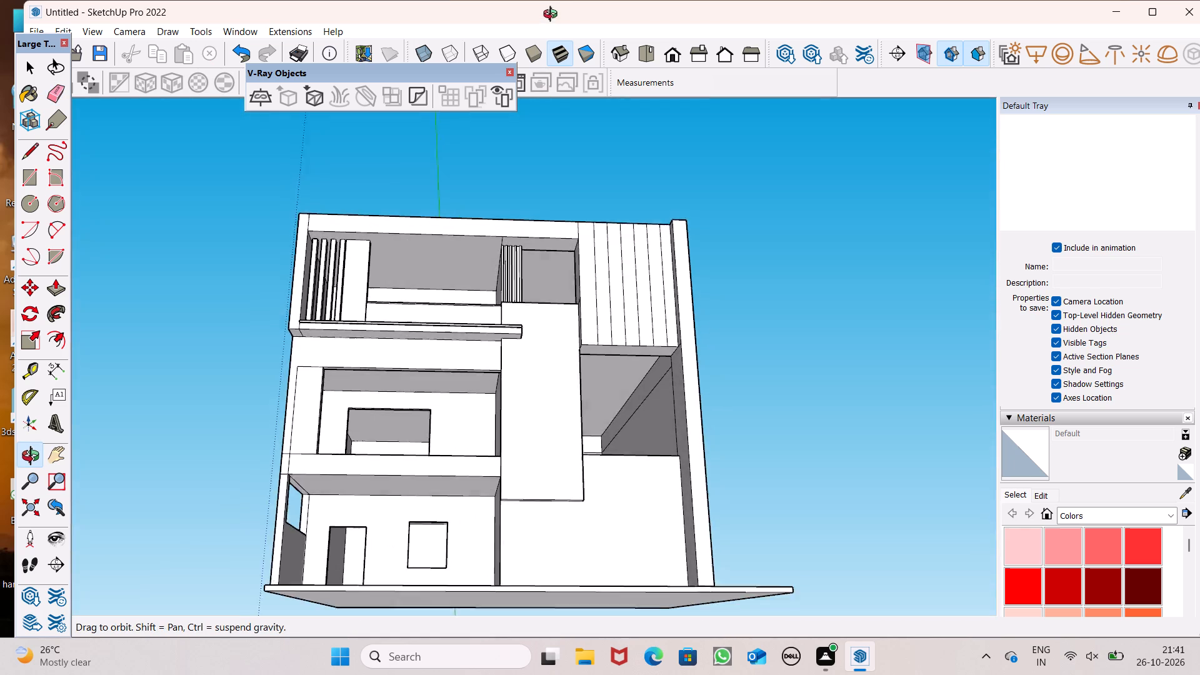
pyautogui.moveTo(553, 16); pyautogui.dragTo(534, 443, button='middle')
pyautogui.scroll(-4, 529, 360)
pyautogui.scroll(17, 524, 192)
pyautogui.moveTo(499, 211); pyautogui.dragTo(465, 211)
pyautogui.scroll(-6, 501, 260)
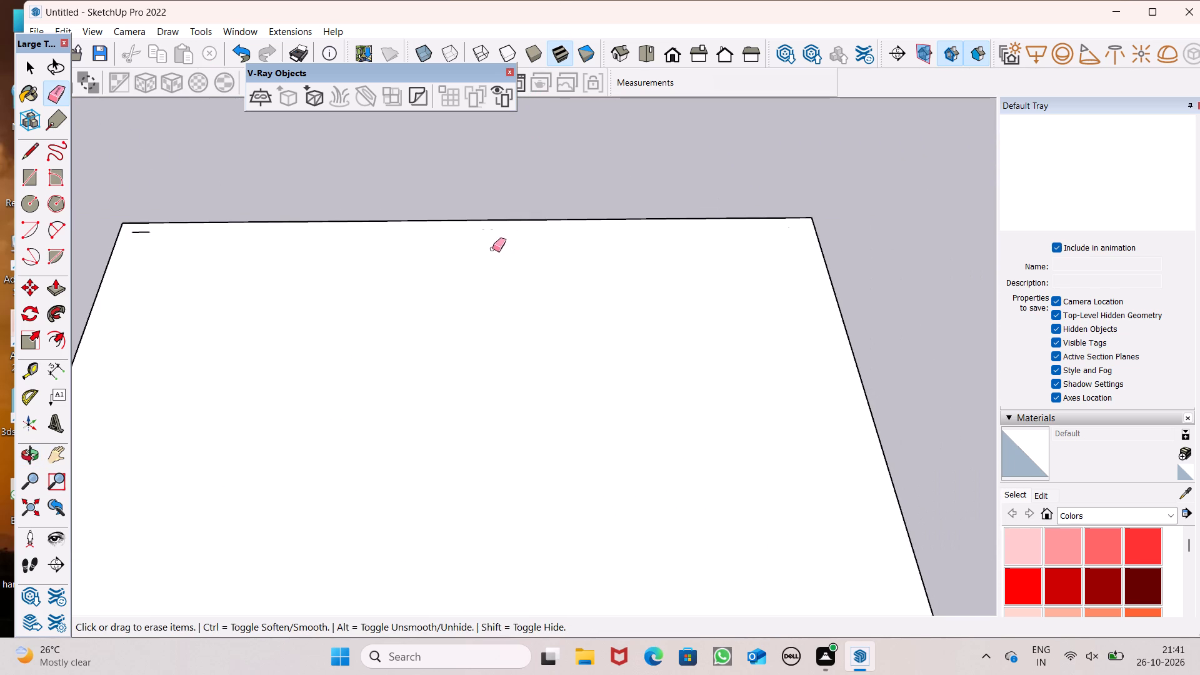
pyautogui.scroll(4, 62, 230)
pyautogui.scroll(4, 179, 232)
pyautogui.click(178, 235)
pyautogui.scroll(-5, 272, 298)
pyautogui.scroll(5, 186, 265)
pyautogui.moveTo(211, 258); pyautogui.dragTo(212, 258)
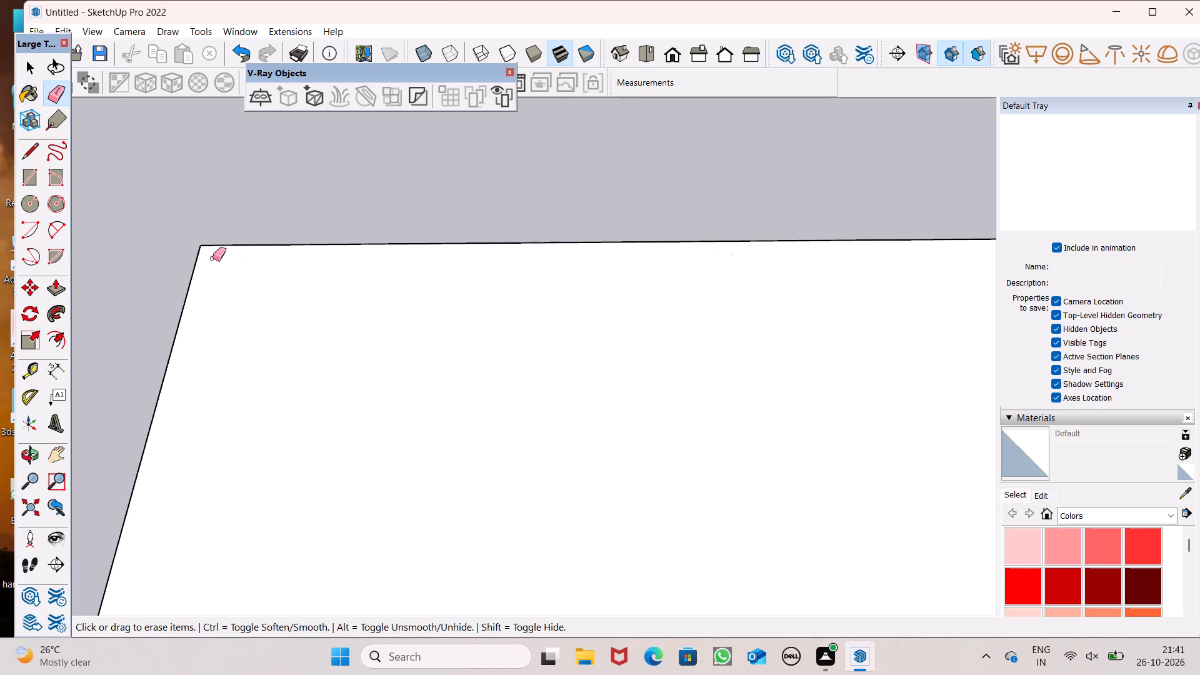
pyautogui.moveTo(212, 258); pyautogui.dragTo(240, 263)
pyautogui.press('space')
# Draw a 47' 2 11/16" line front to back on the roof, marking the side wall's thickness beside the grooved panel.
pyautogui.scroll(-9, 392, 203)
pyautogui.scroll(-4, 446, 241)
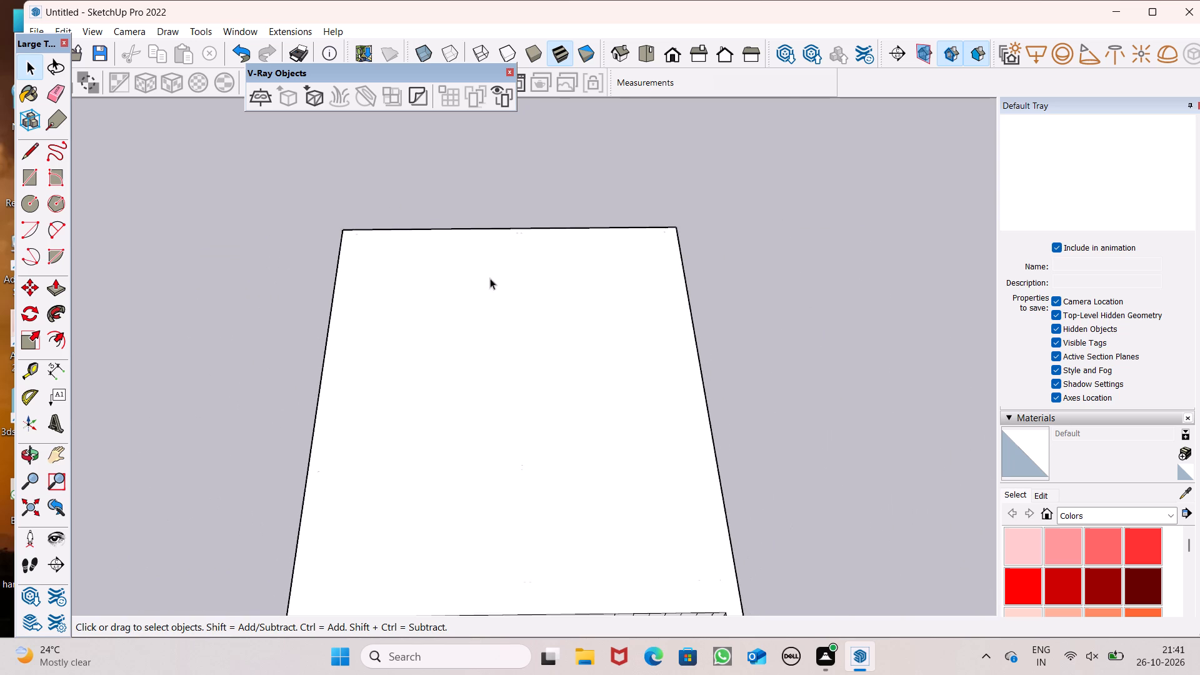
pyautogui.moveTo(492, 331); pyautogui.dragTo(484, 162, button='middle')
pyautogui.scroll(-4, 493, 204)
pyautogui.moveTo(516, 260); pyautogui.dragTo(541, 175, button='middle')
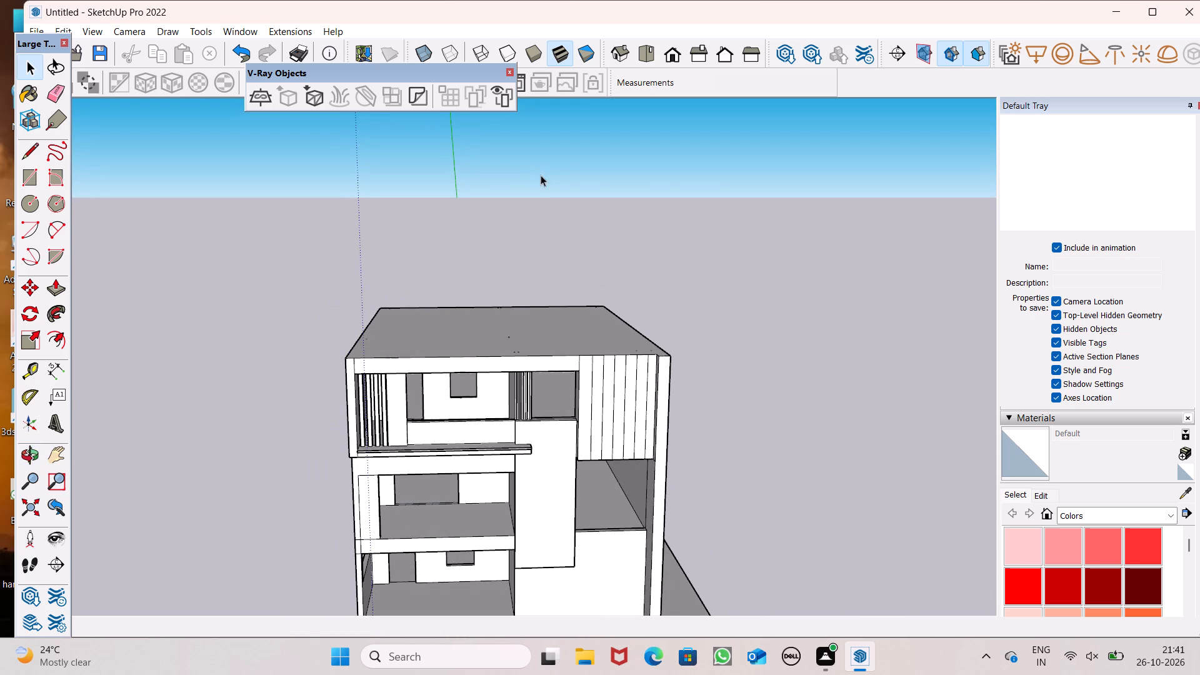
pyautogui.scroll(-1, 551, 207)
pyautogui.scroll(1, 551, 208)
pyautogui.moveTo(619, 366); pyautogui.dragTo(584, 491, button='middle')
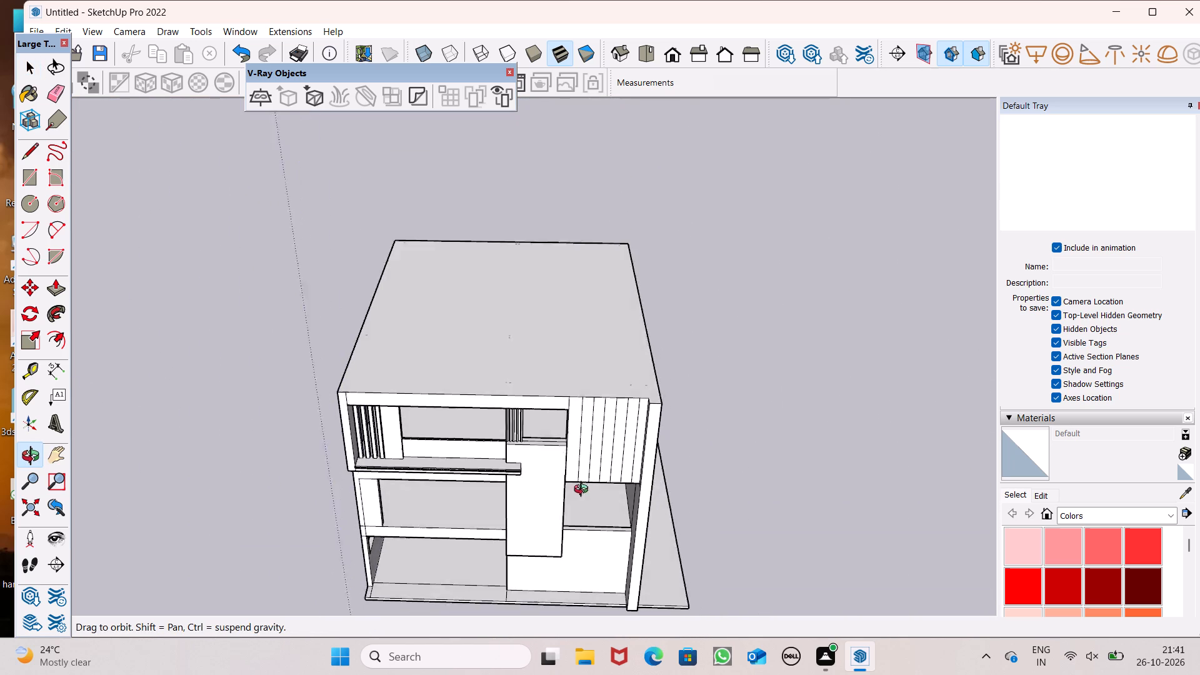
pyautogui.moveTo(584, 491); pyautogui.dragTo(544, 529, button='middle')
pyautogui.scroll(-1, 409, 440)
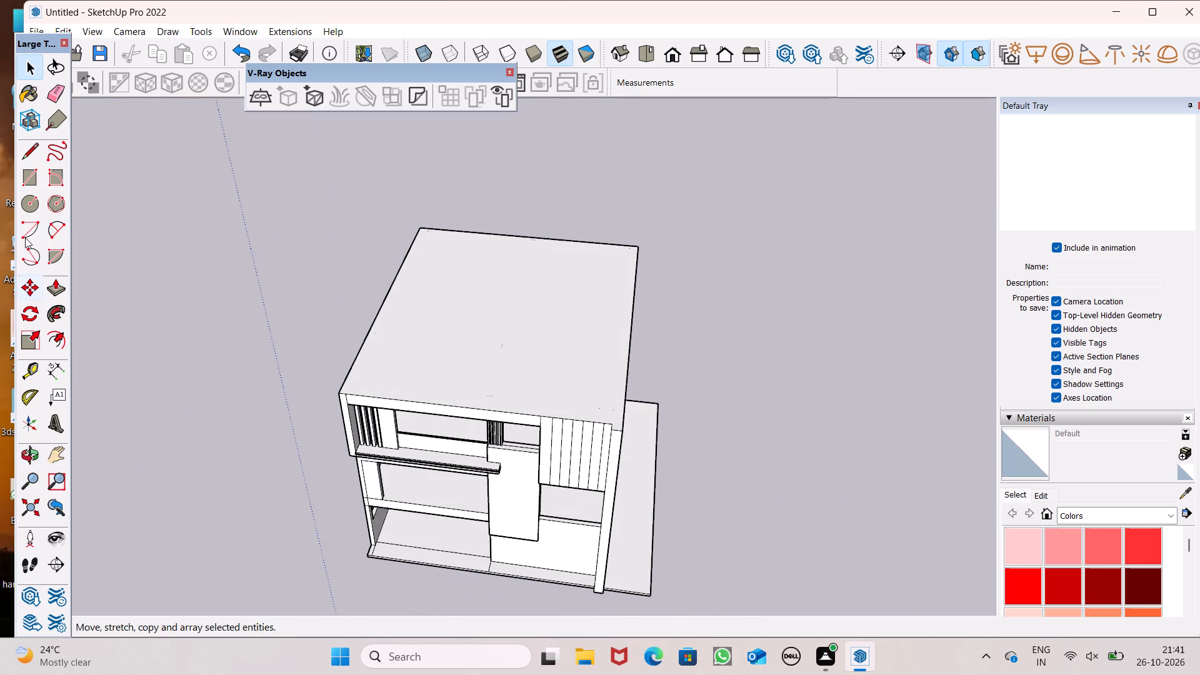
pyautogui.click(30, 152)
pyautogui.moveTo(417, 334); pyautogui.dragTo(416, 343, button='middle')
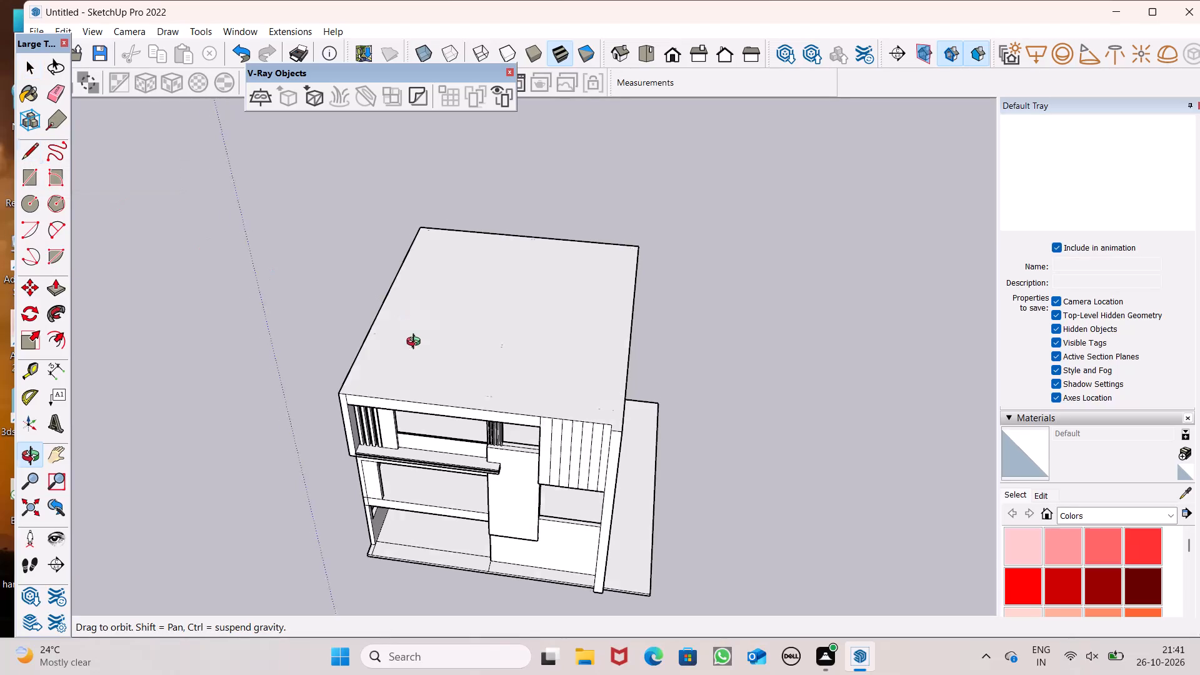
pyautogui.moveTo(416, 343); pyautogui.dragTo(232, 493, button='middle')
pyautogui.scroll(3, 501, 501)
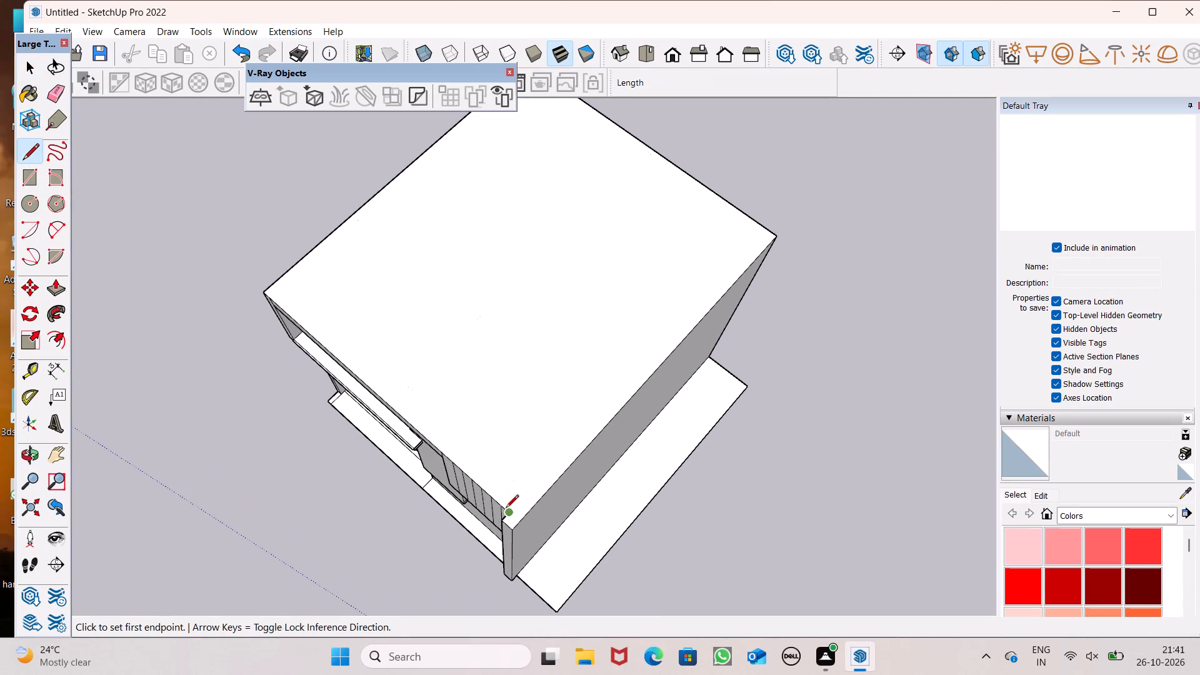
pyautogui.click(507, 509)
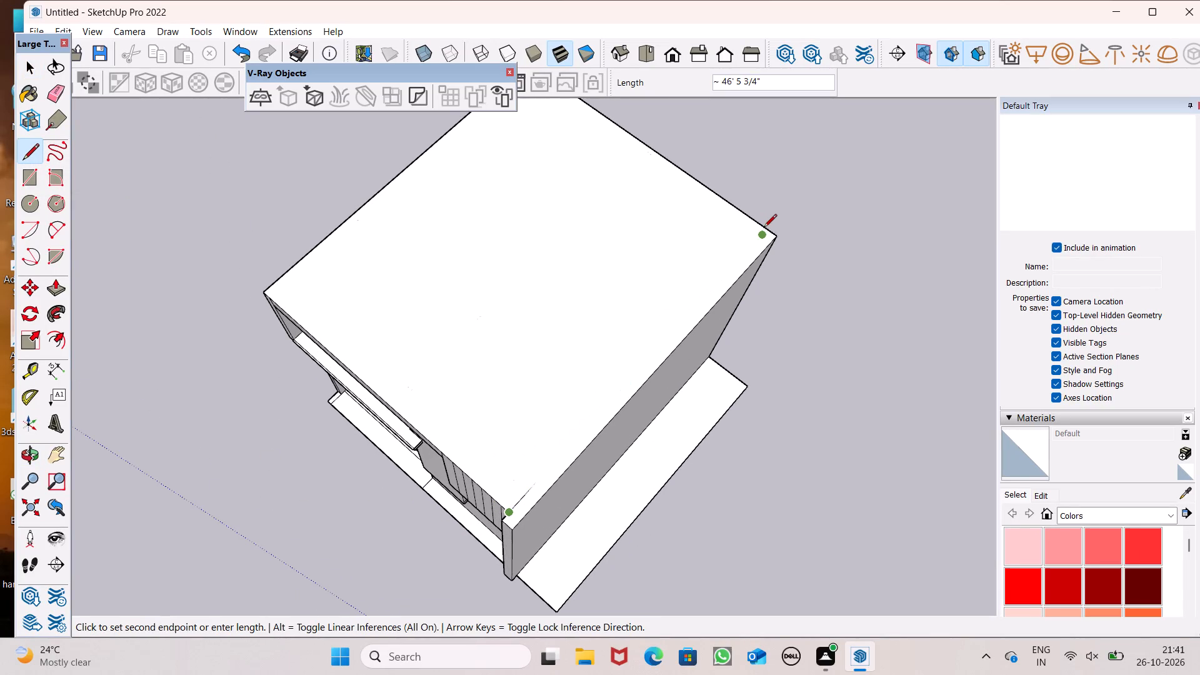
pyautogui.click(764, 227)
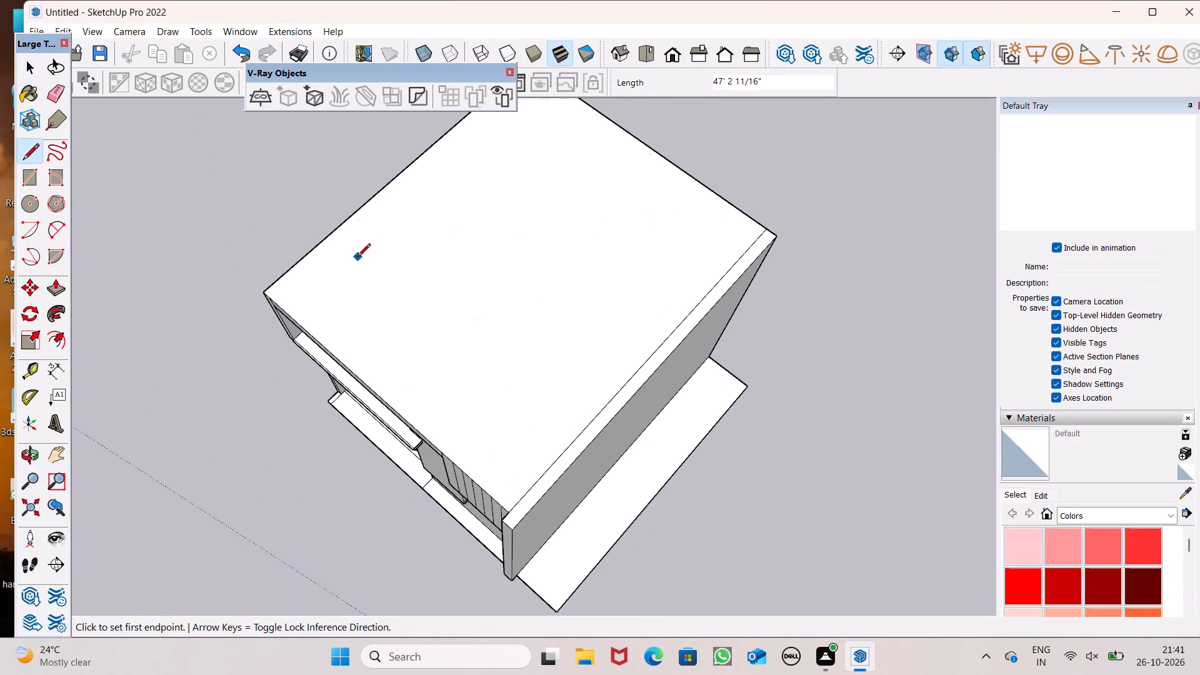
# Draw a matching 47' 2 11/16" line front to back on the roof, marking the side wall's thickness at the slatted end.
pyautogui.scroll(-1, 357, 257)
pyautogui.moveTo(314, 289); pyautogui.dragTo(697, 107, button='middle')
pyautogui.scroll(5, 267, 430)
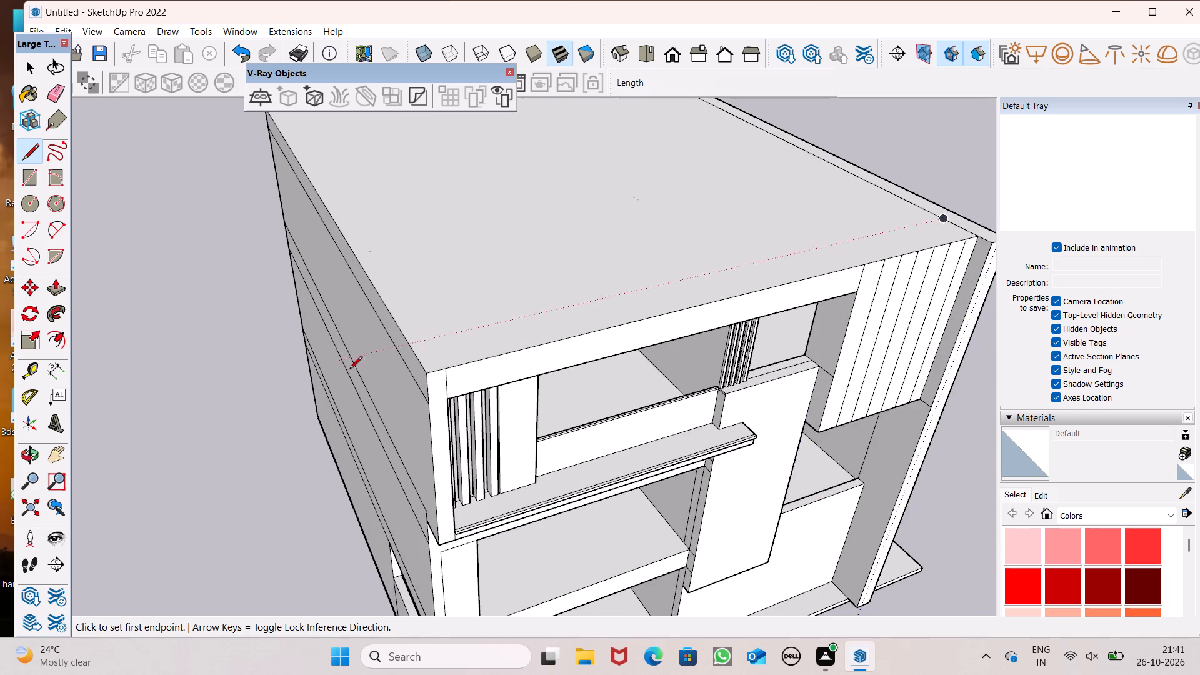
pyautogui.scroll(-2, 349, 379)
pyautogui.moveTo(349, 379); pyautogui.dragTo(316, 487, button='middle')
pyautogui.scroll(2, 325, 471)
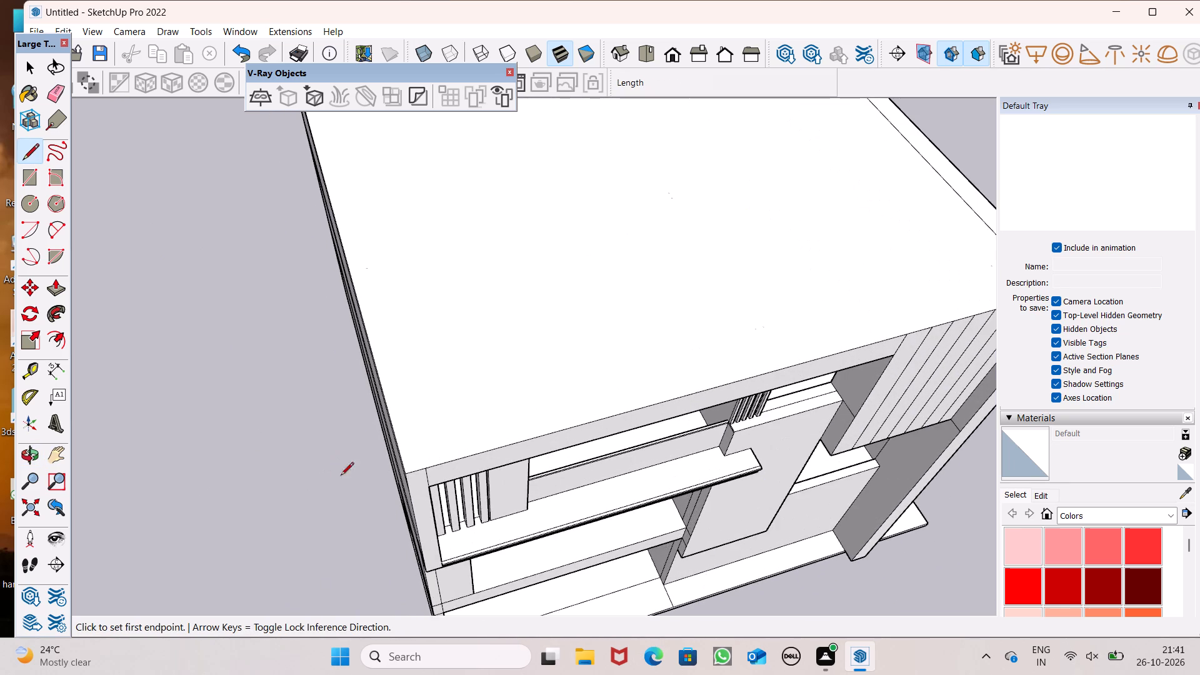
pyautogui.moveTo(391, 503); pyautogui.dragTo(387, 344, button='middle')
pyautogui.scroll(1, 387, 344)
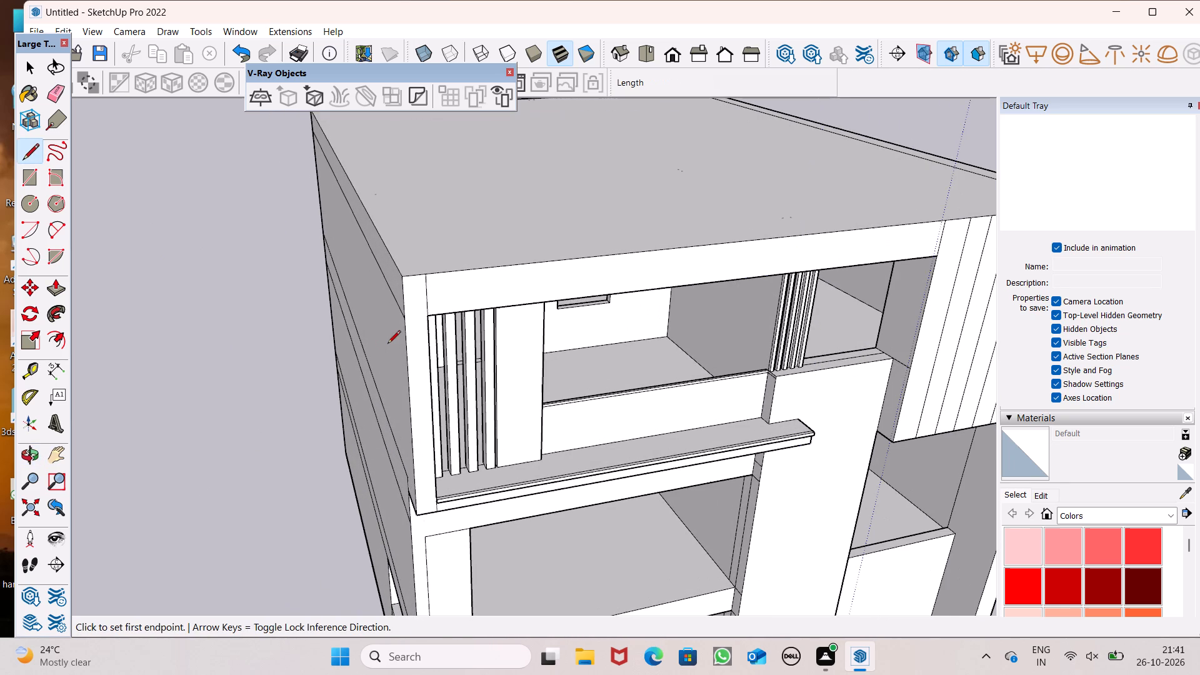
pyautogui.scroll(-1, 396, 345)
pyautogui.moveTo(429, 350); pyautogui.dragTo(439, 461, button='middle')
pyautogui.scroll(3, 417, 387)
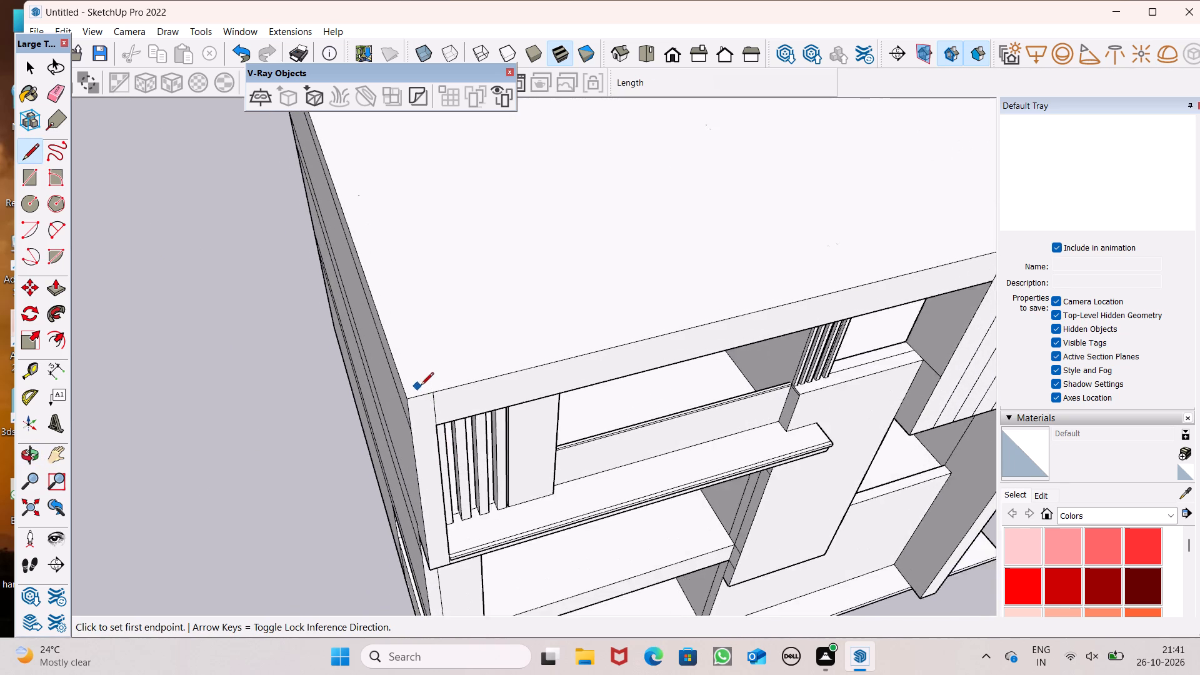
pyautogui.scroll(1, 421, 386)
pyautogui.moveTo(437, 394); pyautogui.dragTo(437, 387)
pyautogui.scroll(-7, 427, 342)
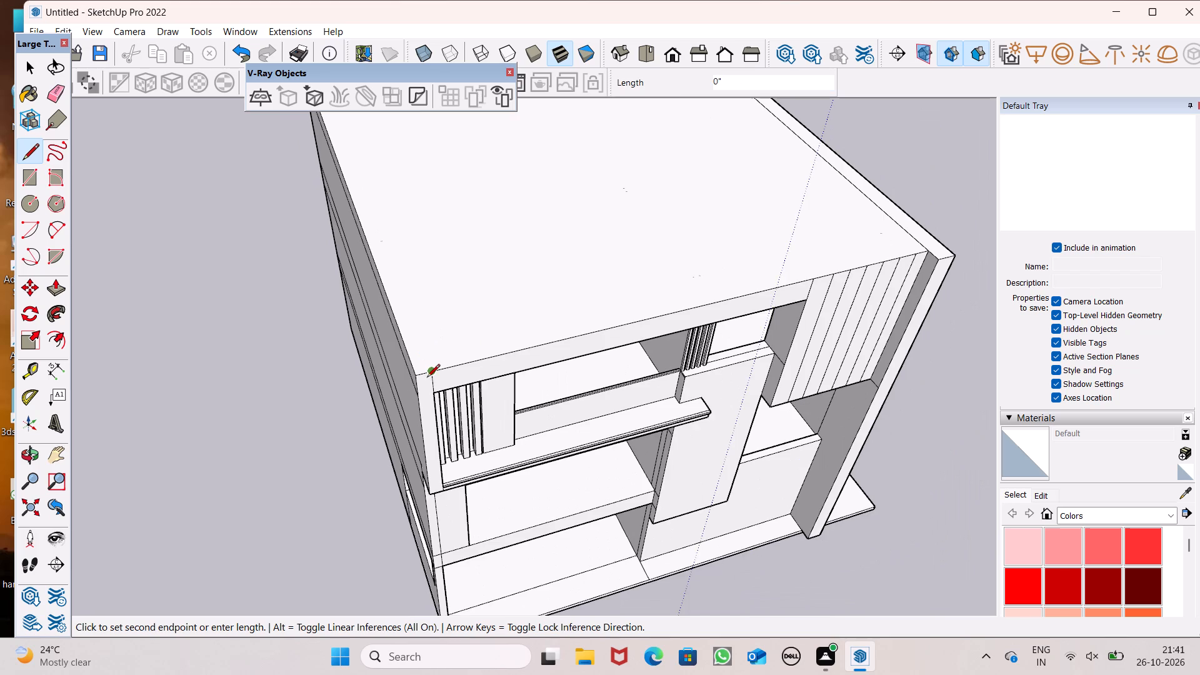
pyautogui.scroll(-7, 429, 383)
pyautogui.scroll(3, 392, 198)
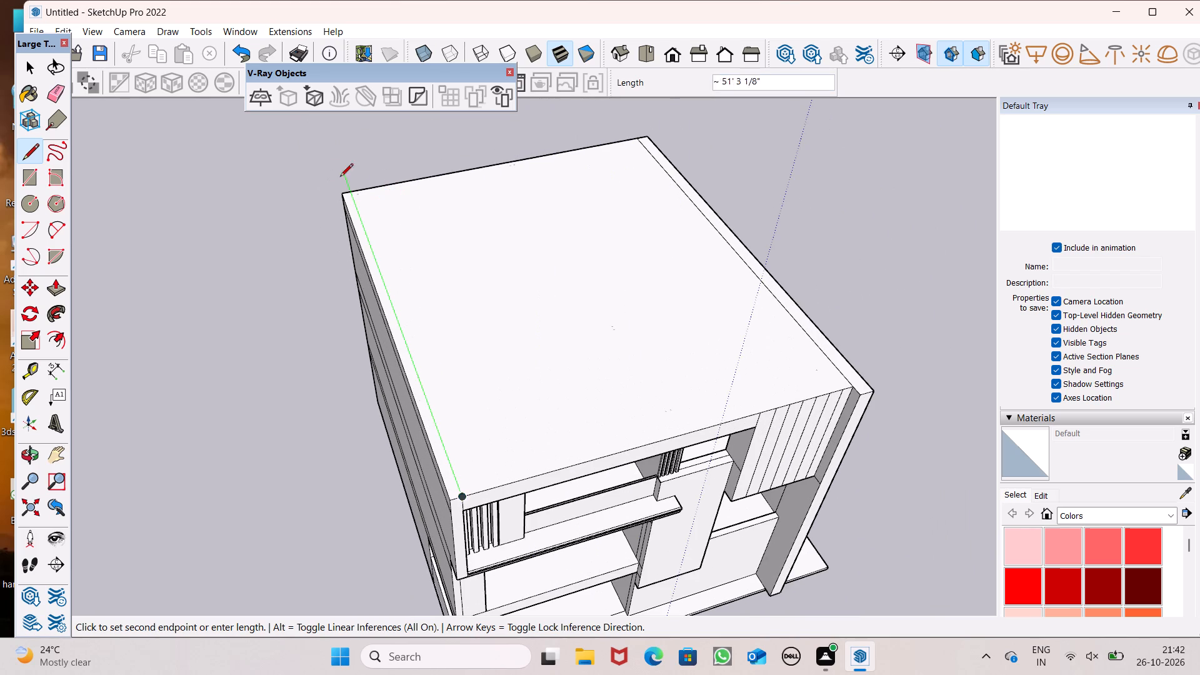
pyautogui.click(351, 192)
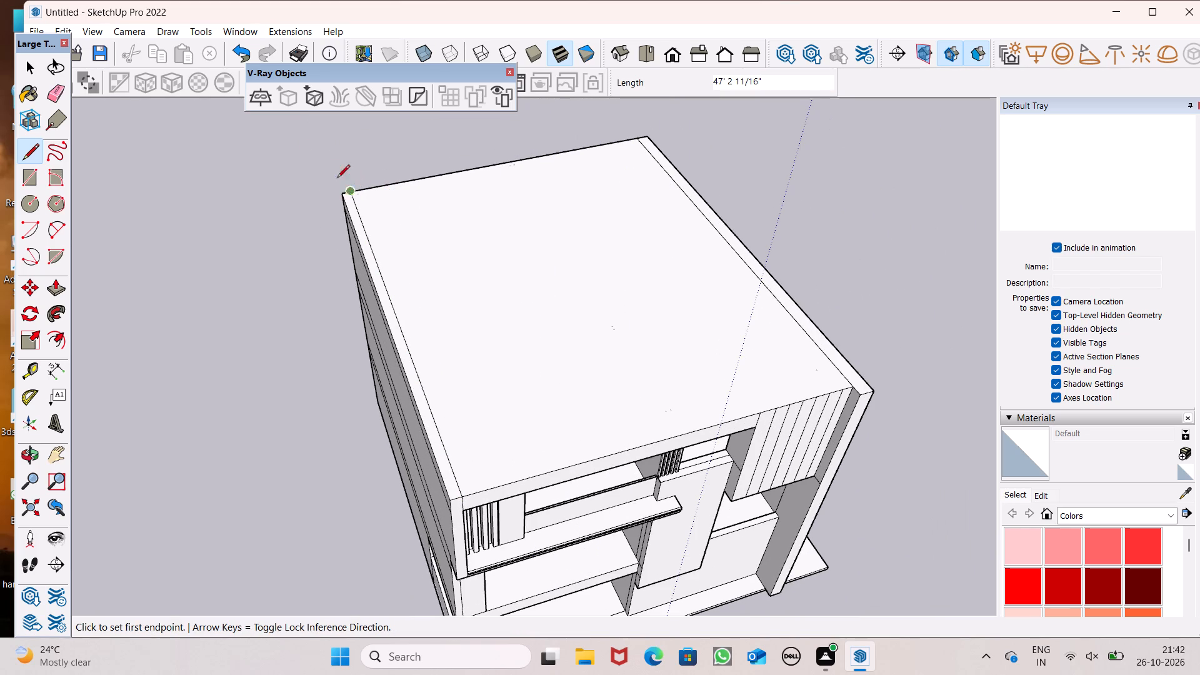
pyautogui.press('space')
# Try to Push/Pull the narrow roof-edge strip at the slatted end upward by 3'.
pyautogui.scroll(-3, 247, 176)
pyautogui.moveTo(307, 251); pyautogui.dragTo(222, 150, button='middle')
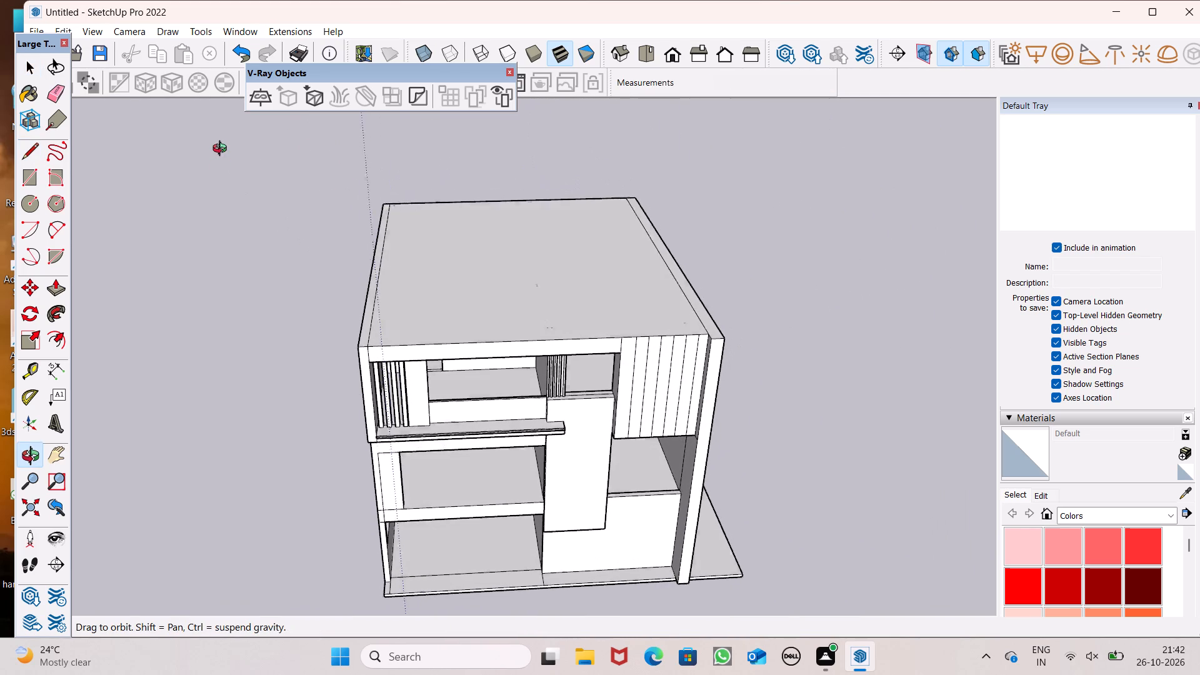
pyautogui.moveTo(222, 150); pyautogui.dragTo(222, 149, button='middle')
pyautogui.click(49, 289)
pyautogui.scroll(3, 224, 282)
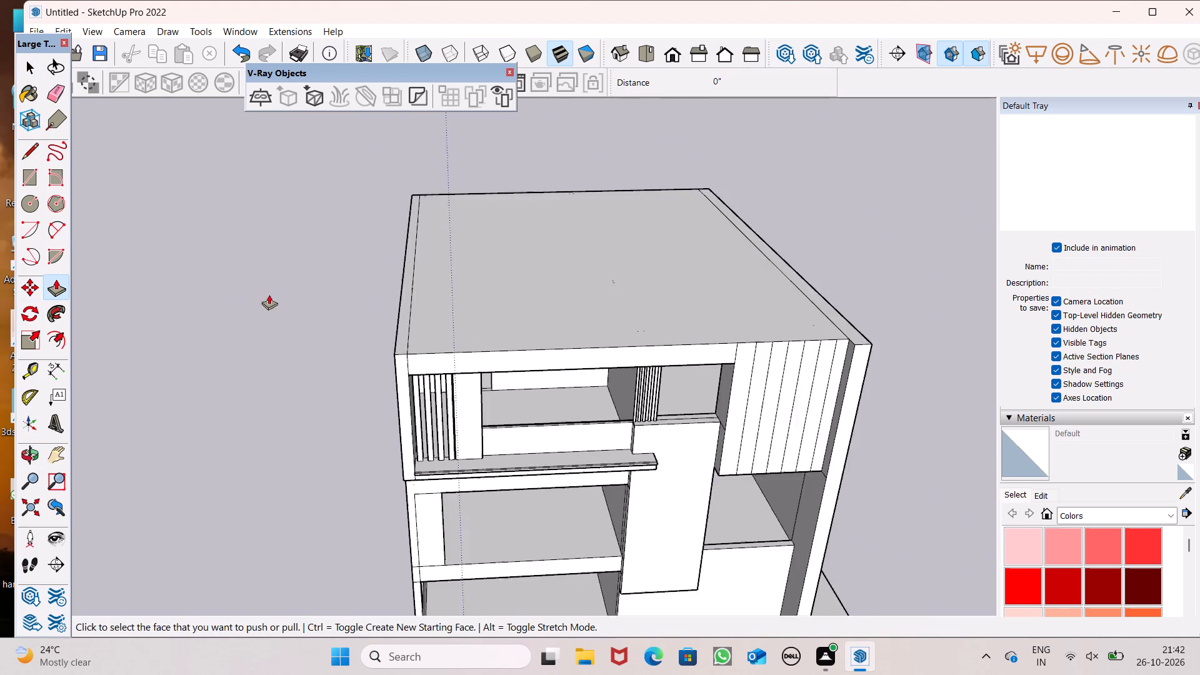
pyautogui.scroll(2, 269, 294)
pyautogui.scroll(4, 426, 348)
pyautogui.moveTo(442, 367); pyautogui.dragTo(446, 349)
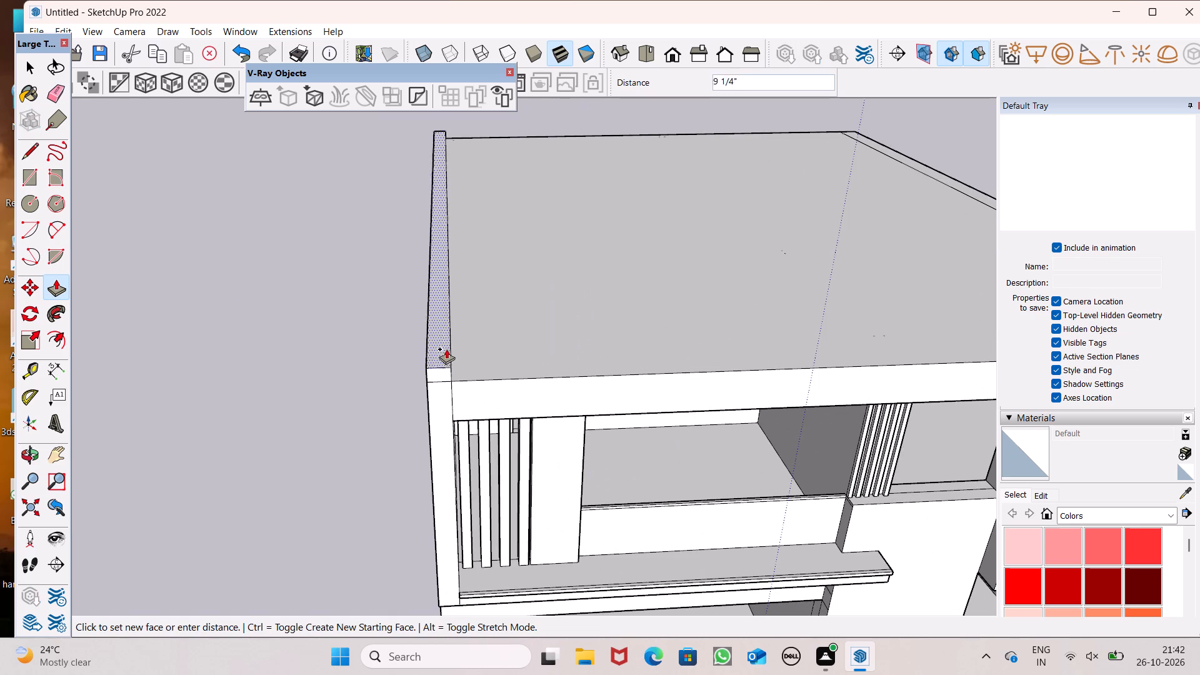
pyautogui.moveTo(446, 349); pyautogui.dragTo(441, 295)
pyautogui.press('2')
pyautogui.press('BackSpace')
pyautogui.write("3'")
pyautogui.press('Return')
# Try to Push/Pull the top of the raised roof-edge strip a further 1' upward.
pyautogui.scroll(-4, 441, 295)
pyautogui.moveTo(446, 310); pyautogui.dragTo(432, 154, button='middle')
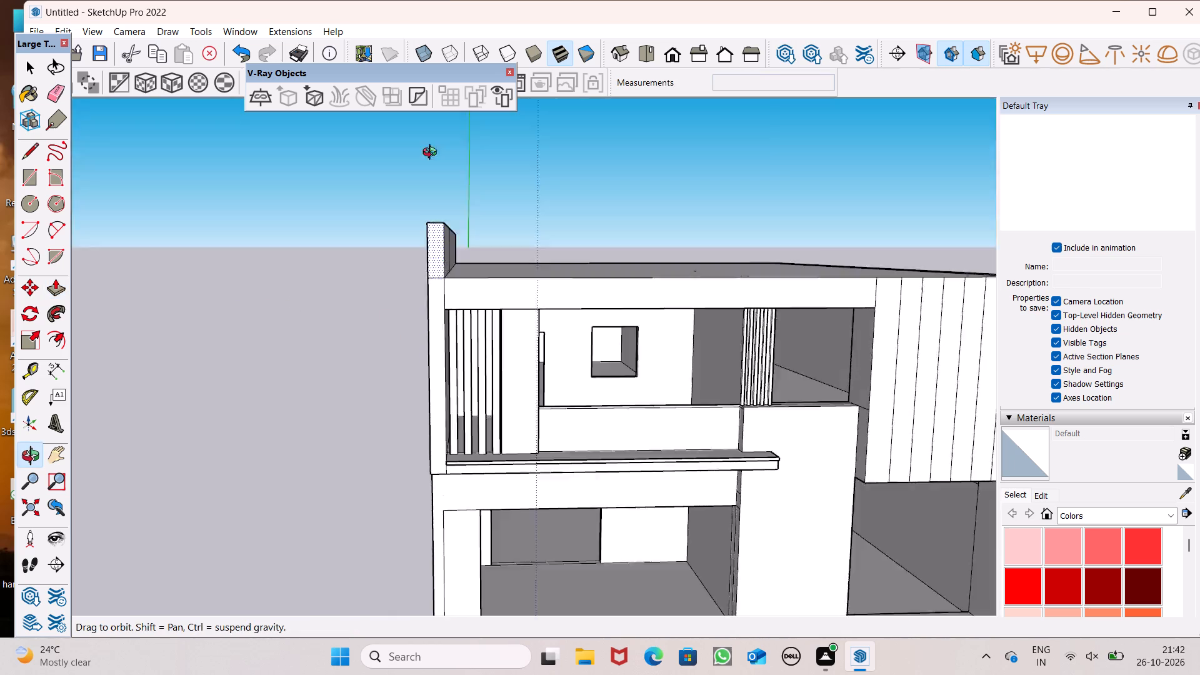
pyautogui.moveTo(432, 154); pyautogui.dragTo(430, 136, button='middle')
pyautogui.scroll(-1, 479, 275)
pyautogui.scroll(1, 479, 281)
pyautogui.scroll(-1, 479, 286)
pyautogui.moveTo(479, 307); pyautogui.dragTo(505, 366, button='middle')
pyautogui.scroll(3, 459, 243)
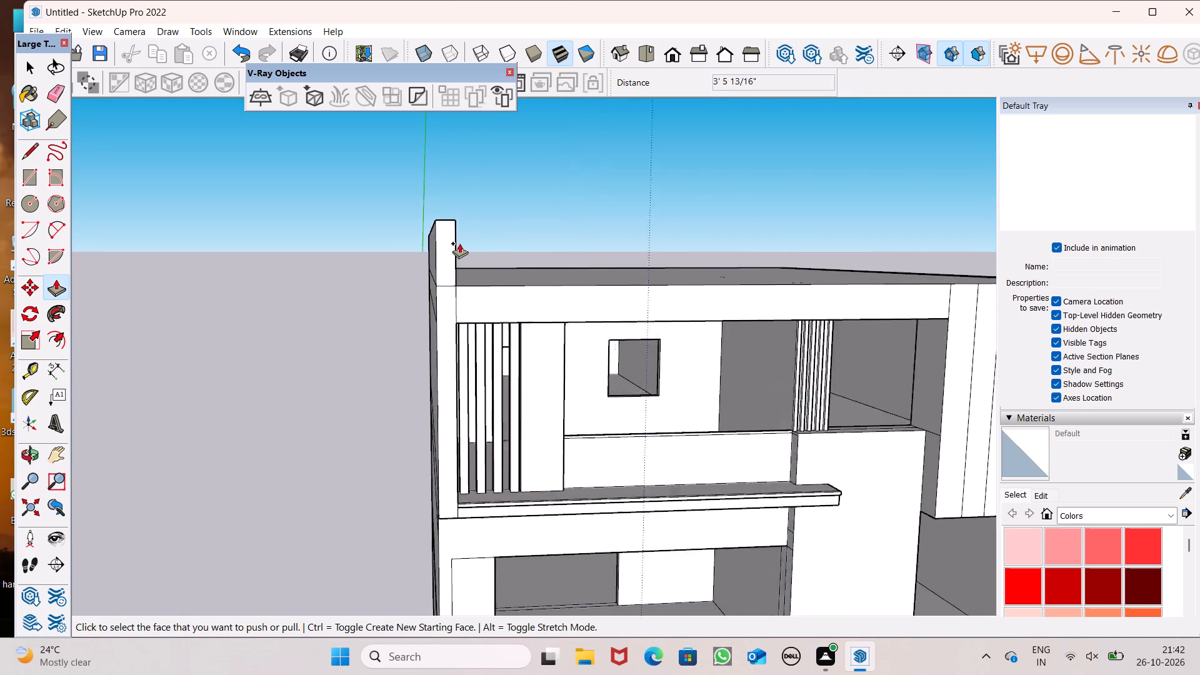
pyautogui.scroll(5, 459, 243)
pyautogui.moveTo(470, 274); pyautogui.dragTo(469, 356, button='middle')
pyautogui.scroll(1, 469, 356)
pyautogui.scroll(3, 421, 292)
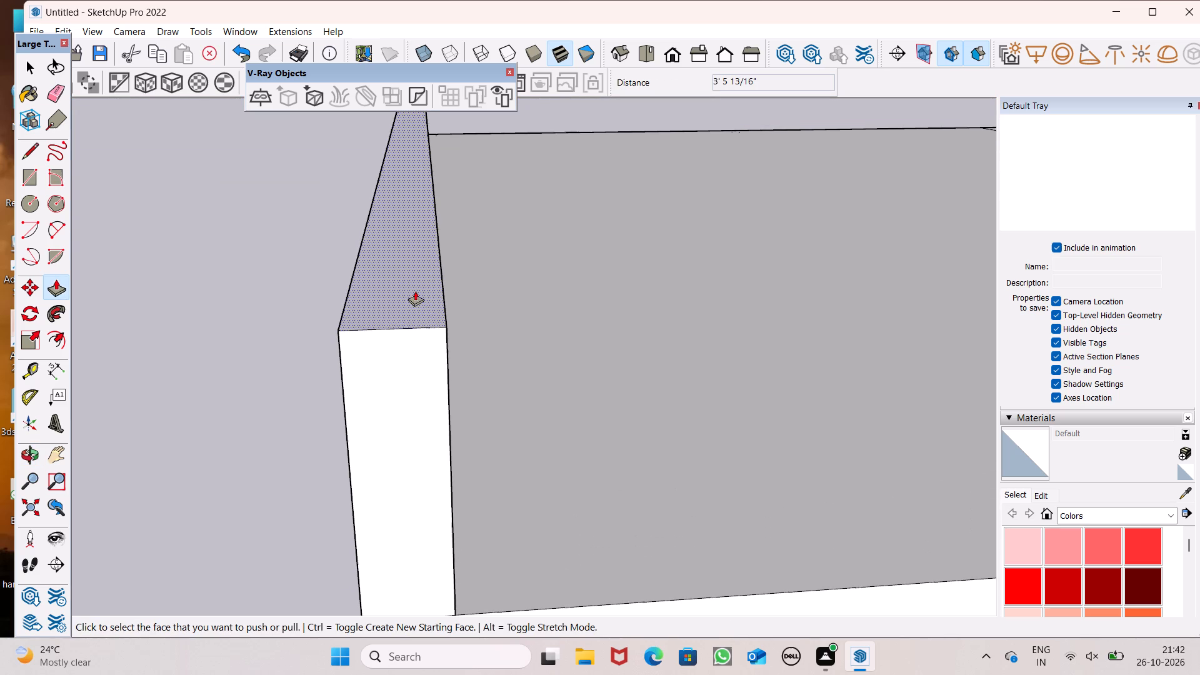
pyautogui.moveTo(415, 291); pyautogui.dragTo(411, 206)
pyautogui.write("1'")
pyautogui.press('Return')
# Measure the height of the raised strip at its front inner corner with the Dimension tool.
pyautogui.scroll(-5, 399, 205)
pyautogui.moveTo(451, 291); pyautogui.dragTo(414, 238, button='middle')
pyautogui.scroll(-4, 406, 281)
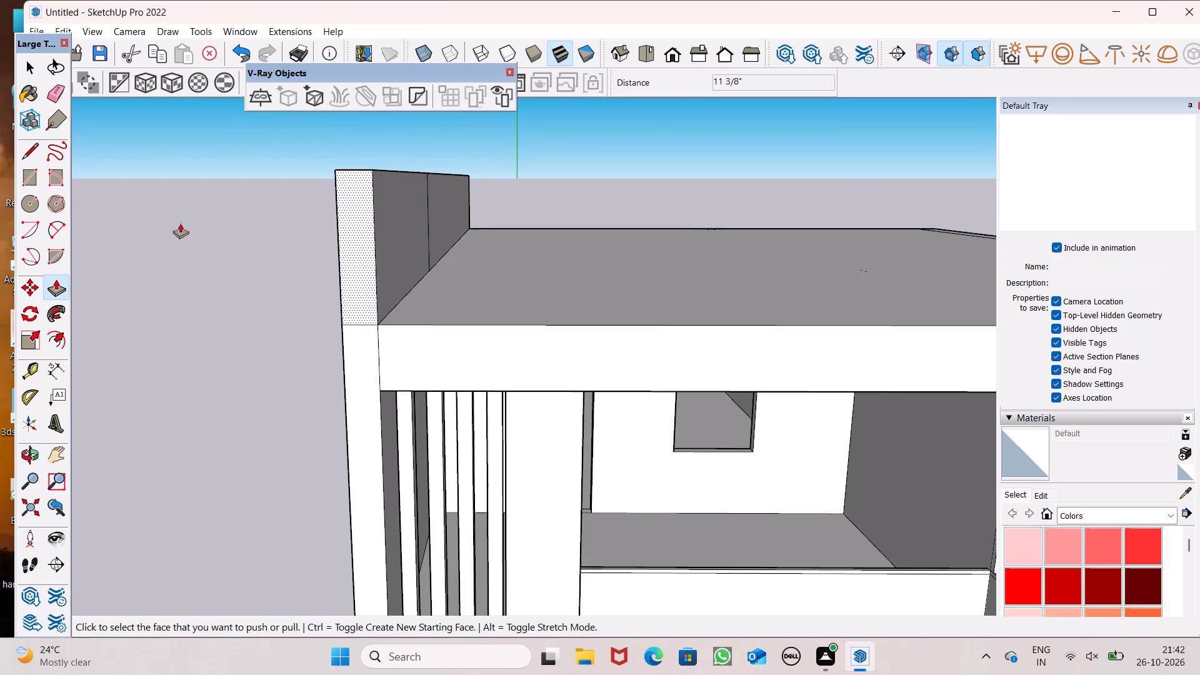
pyautogui.click(60, 371)
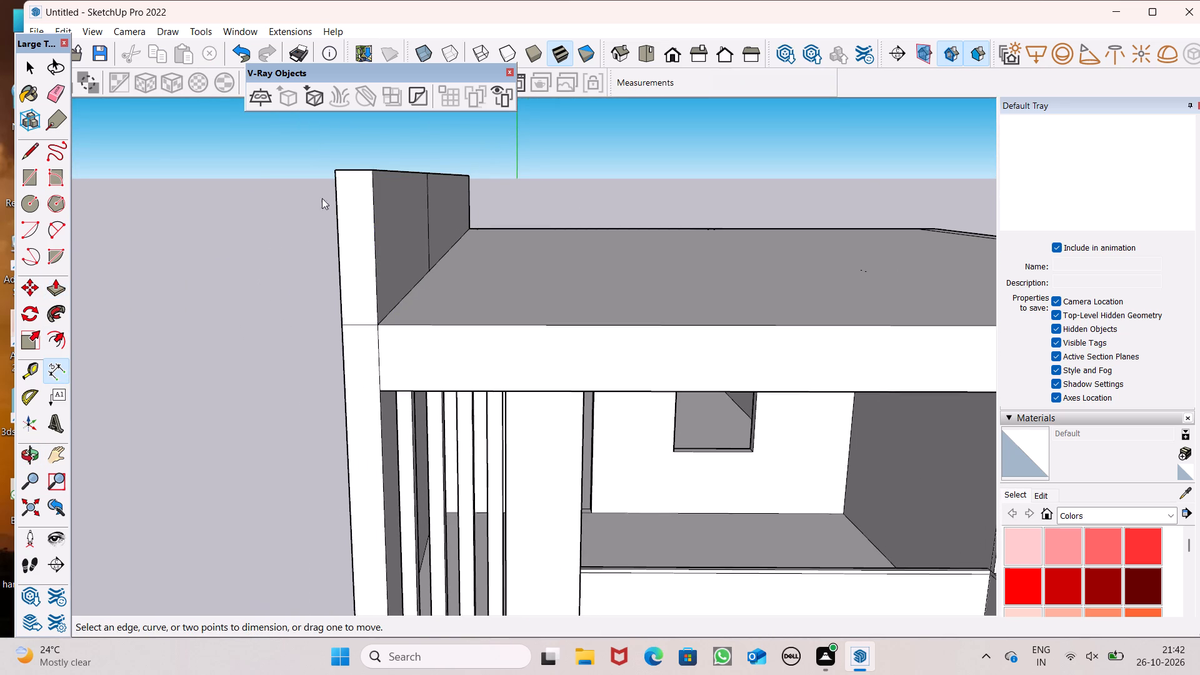
pyautogui.click(374, 172)
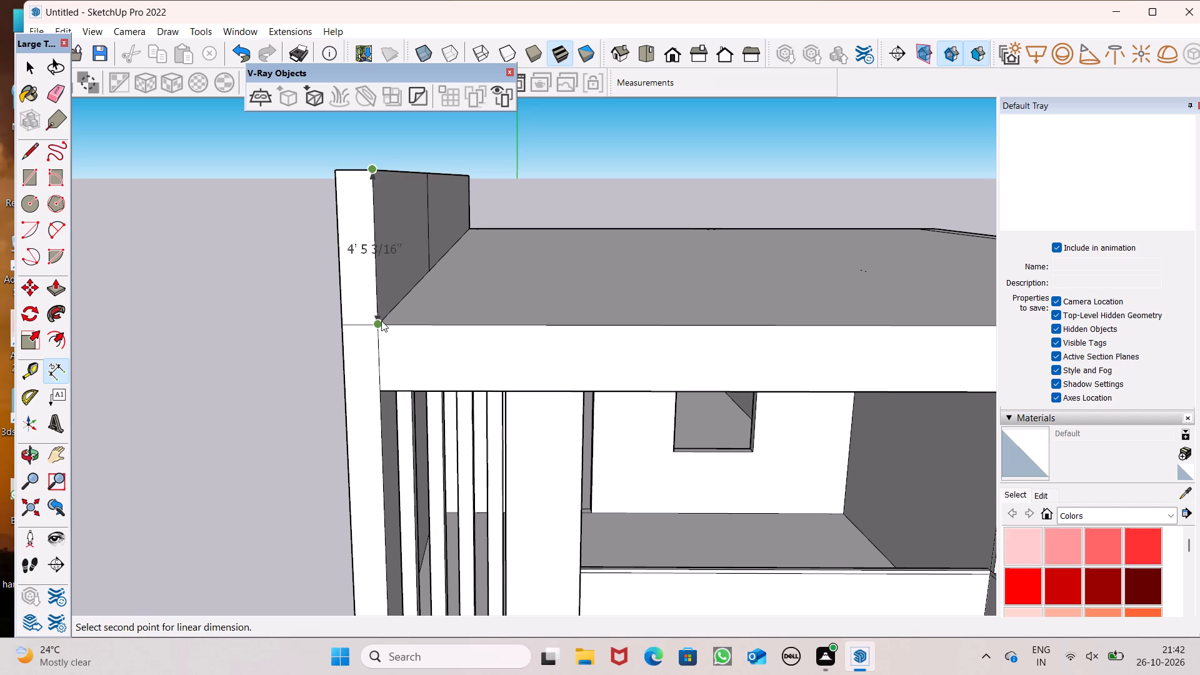
pyautogui.press('v')
pyautogui.press('space')
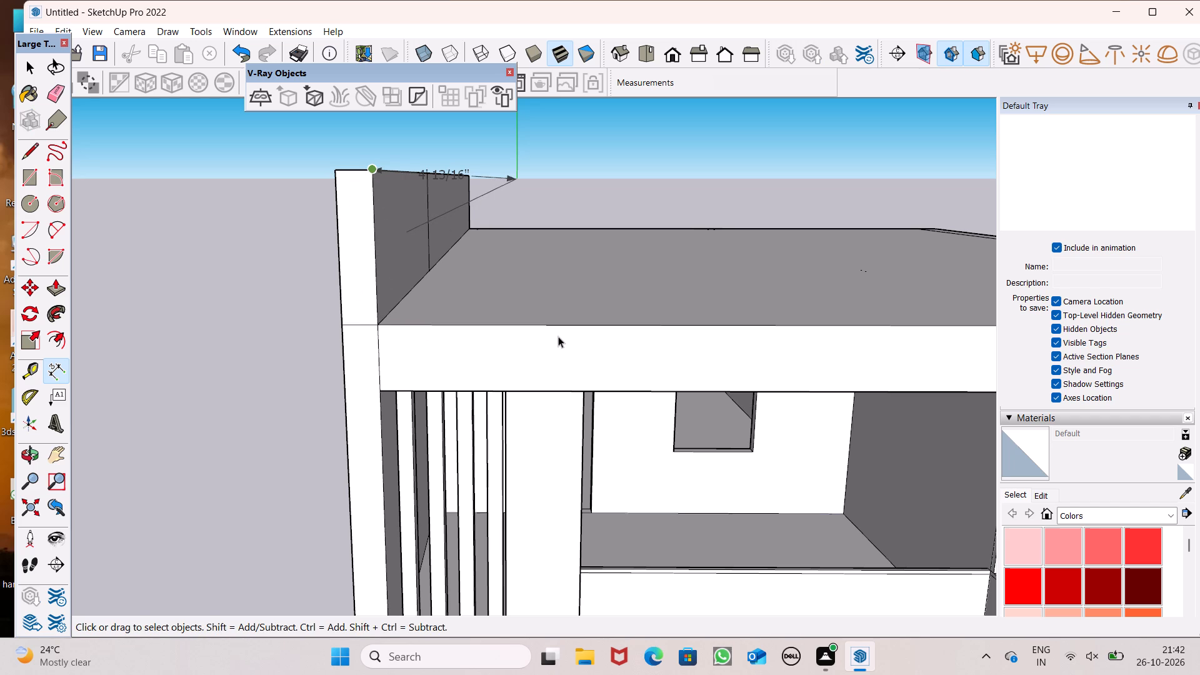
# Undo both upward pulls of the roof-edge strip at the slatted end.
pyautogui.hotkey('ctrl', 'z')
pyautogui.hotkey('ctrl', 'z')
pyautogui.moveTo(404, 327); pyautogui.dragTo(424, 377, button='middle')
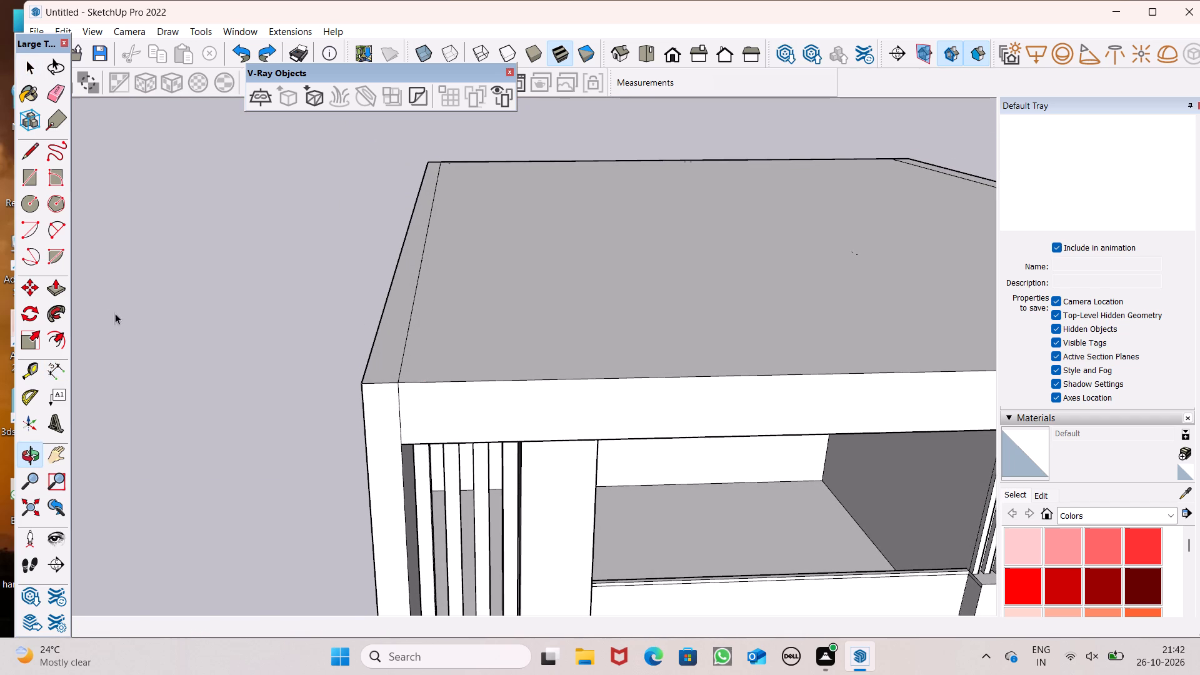
# Push/Pull the narrow roof-edge strip at the slatted end upward by 4'.
pyautogui.click(54, 296)
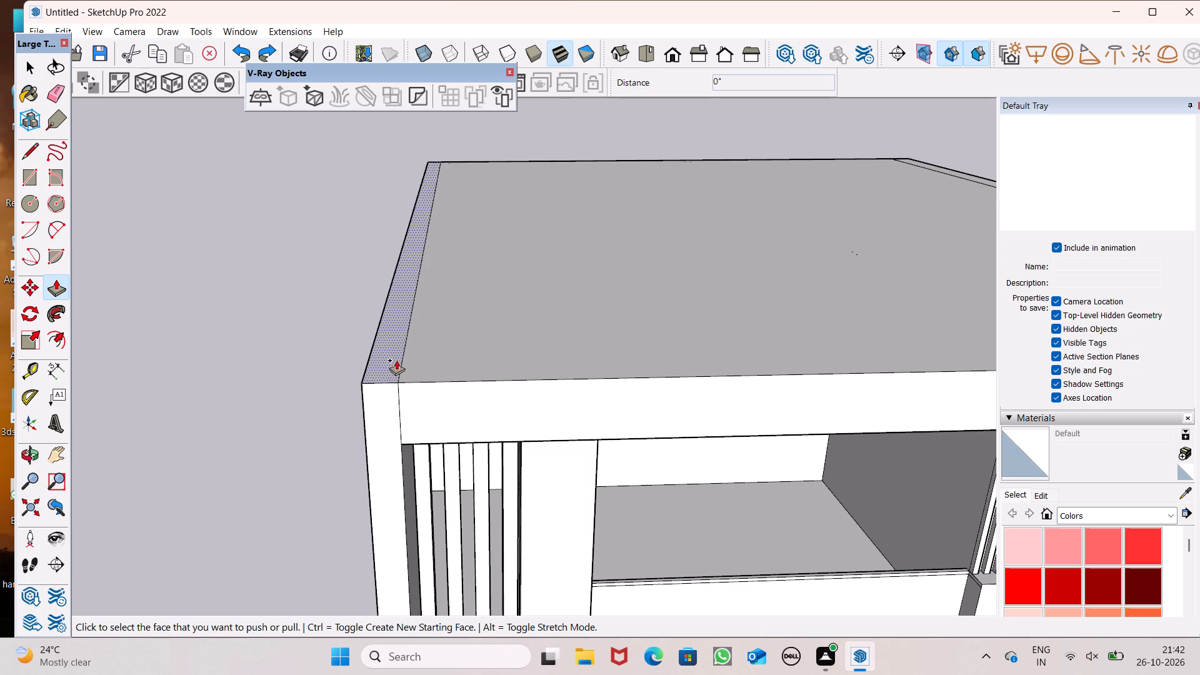
pyautogui.moveTo(391, 362); pyautogui.dragTo(412, 171)
pyautogui.write("4'")
pyautogui.press('Return')
pyautogui.scroll(-3, 391, 212)
pyautogui.moveTo(427, 253); pyautogui.dragTo(444, 177, button='middle')
pyautogui.press('space')
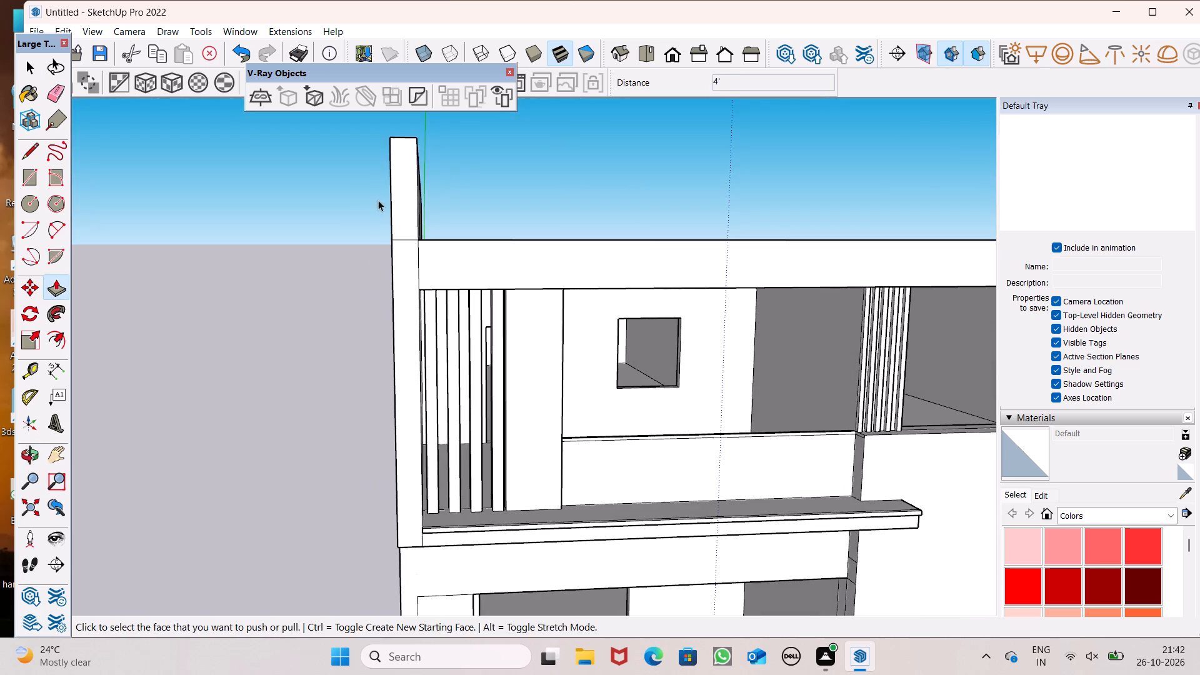
# Erase the stray vertical edge on the inner face of the raised parapet.
pyautogui.moveTo(337, 245); pyautogui.dragTo(112, 385, button='middle')
pyautogui.click(56, 91)
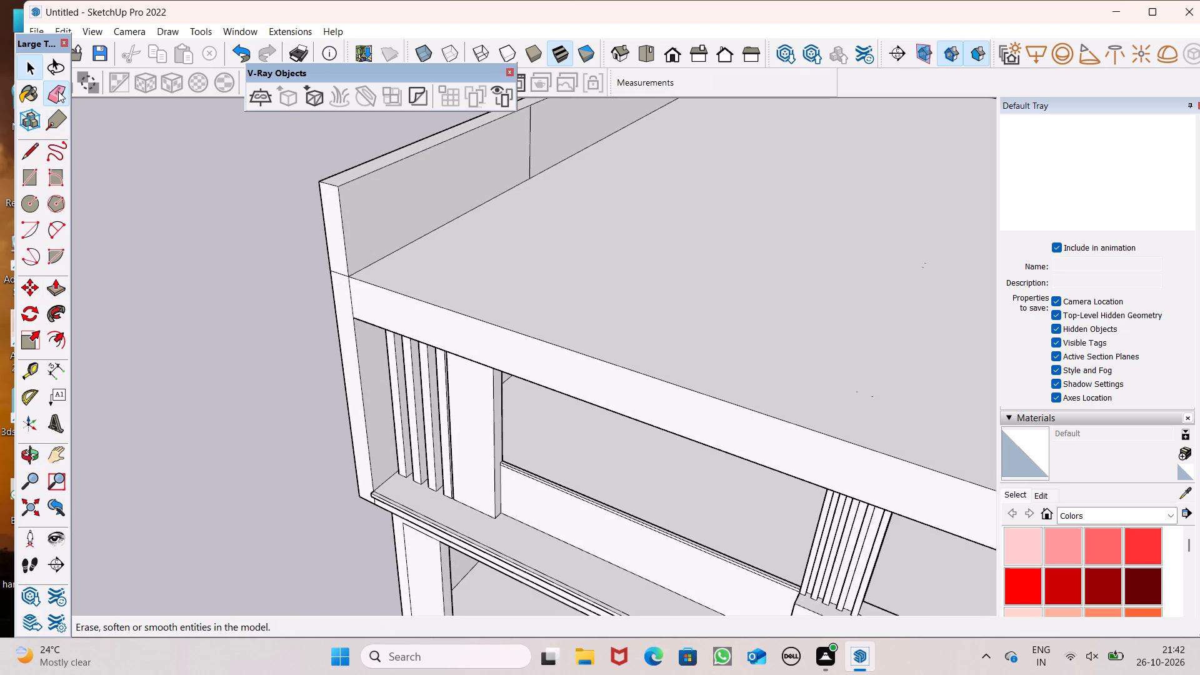
pyautogui.scroll(-1, 349, 267)
pyautogui.moveTo(520, 149); pyautogui.dragTo(513, 168)
# Push/Pull a separate 4" cap band upward from the top of the slatted-end parapet.
pyautogui.moveTo(464, 253); pyautogui.dragTo(751, 208, button='middle')
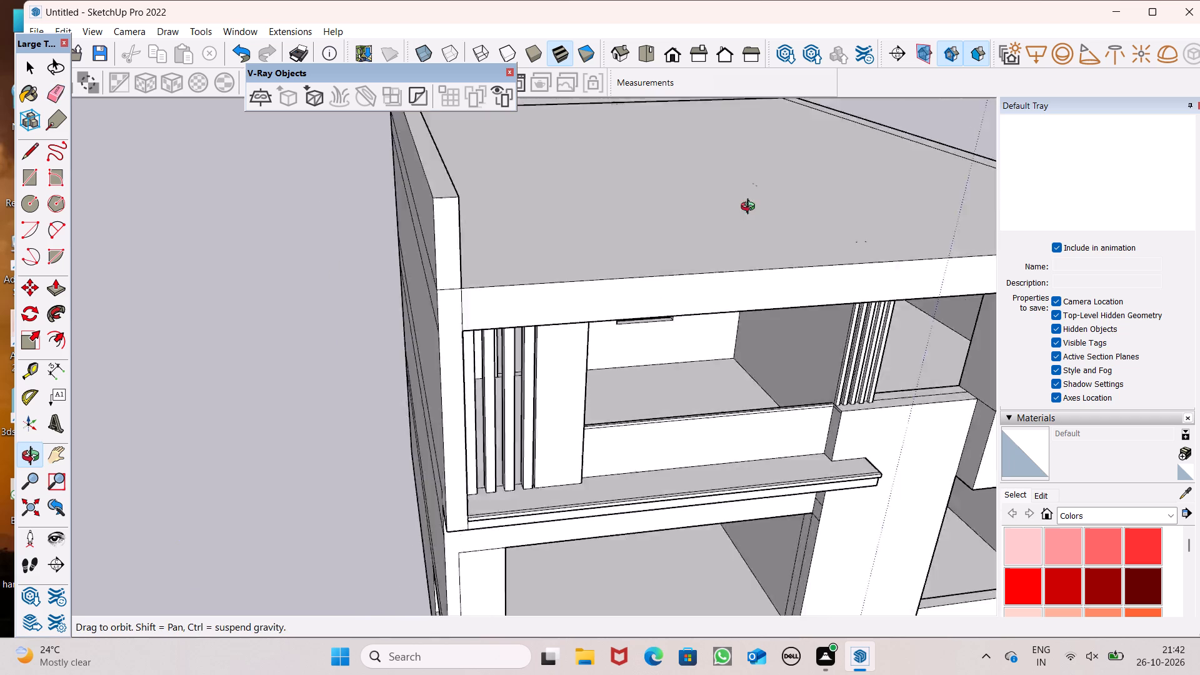
pyautogui.moveTo(751, 208); pyautogui.dragTo(702, 211, button='middle')
pyautogui.scroll(-3, 512, 270)
pyautogui.moveTo(501, 272); pyautogui.dragTo(476, 284, button='middle')
pyautogui.scroll(5, 427, 168)
pyautogui.click(58, 295)
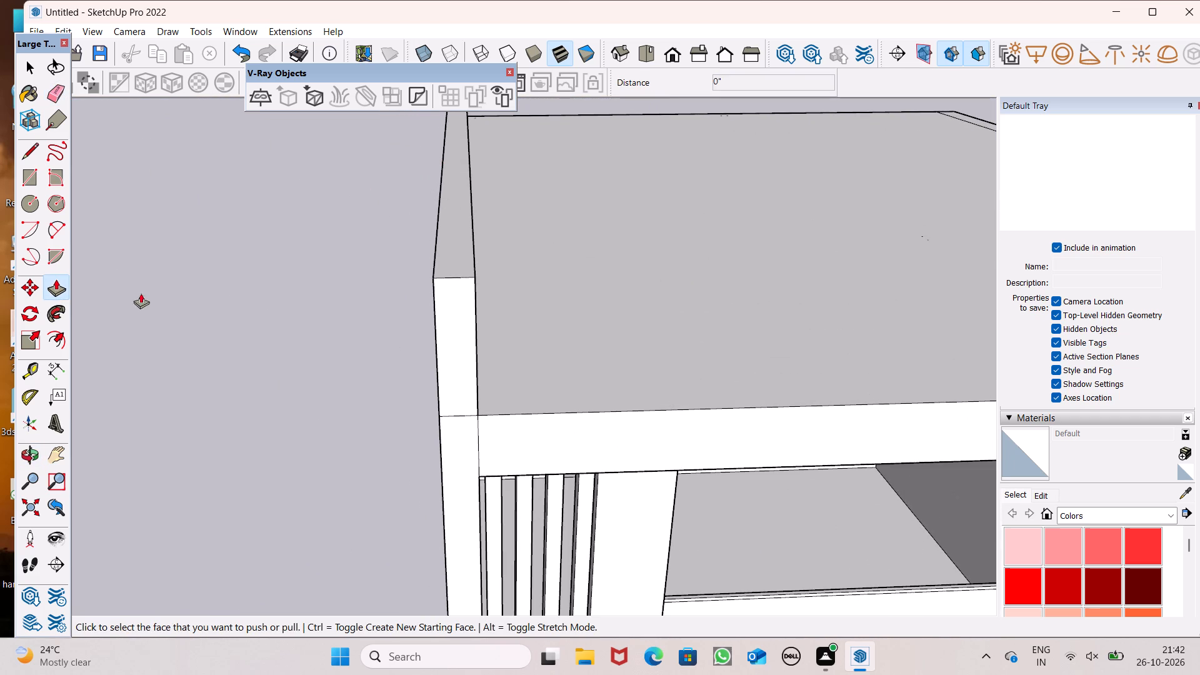
pyautogui.scroll(-3, 396, 301)
pyautogui.scroll(5, 417, 258)
pyautogui.moveTo(439, 289); pyautogui.dragTo(438, 276)
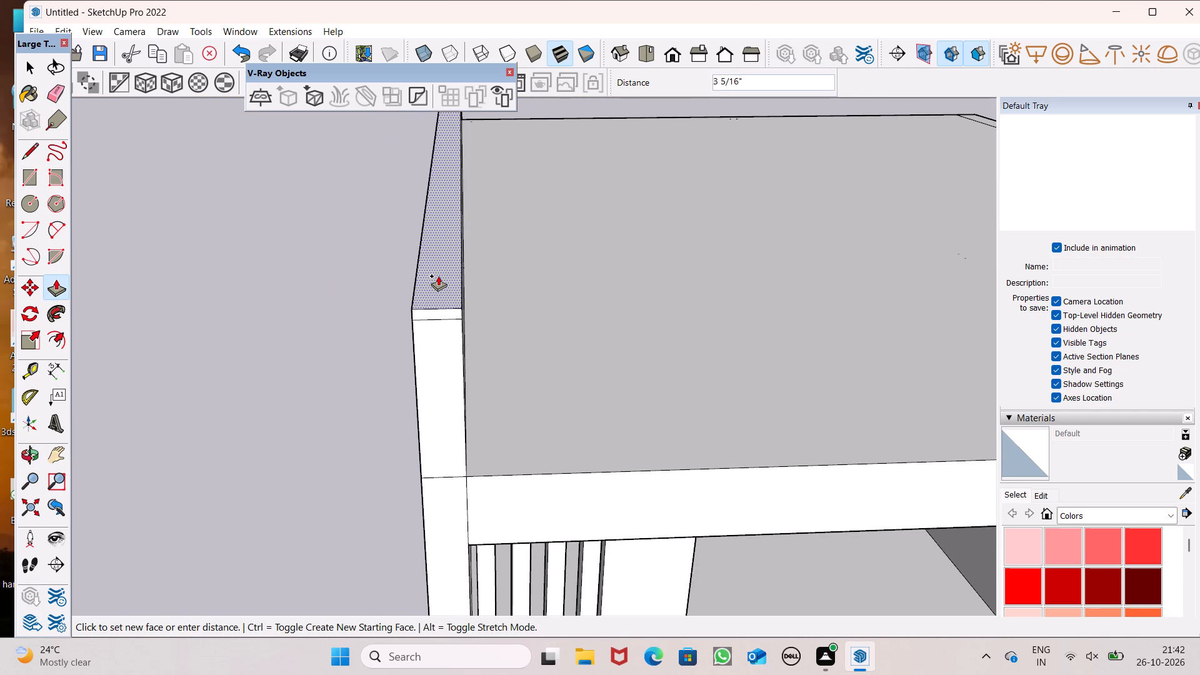
pyautogui.moveTo(438, 276); pyautogui.dragTo(438, 275)
pyautogui.write('4"')
pyautogui.press('Return')
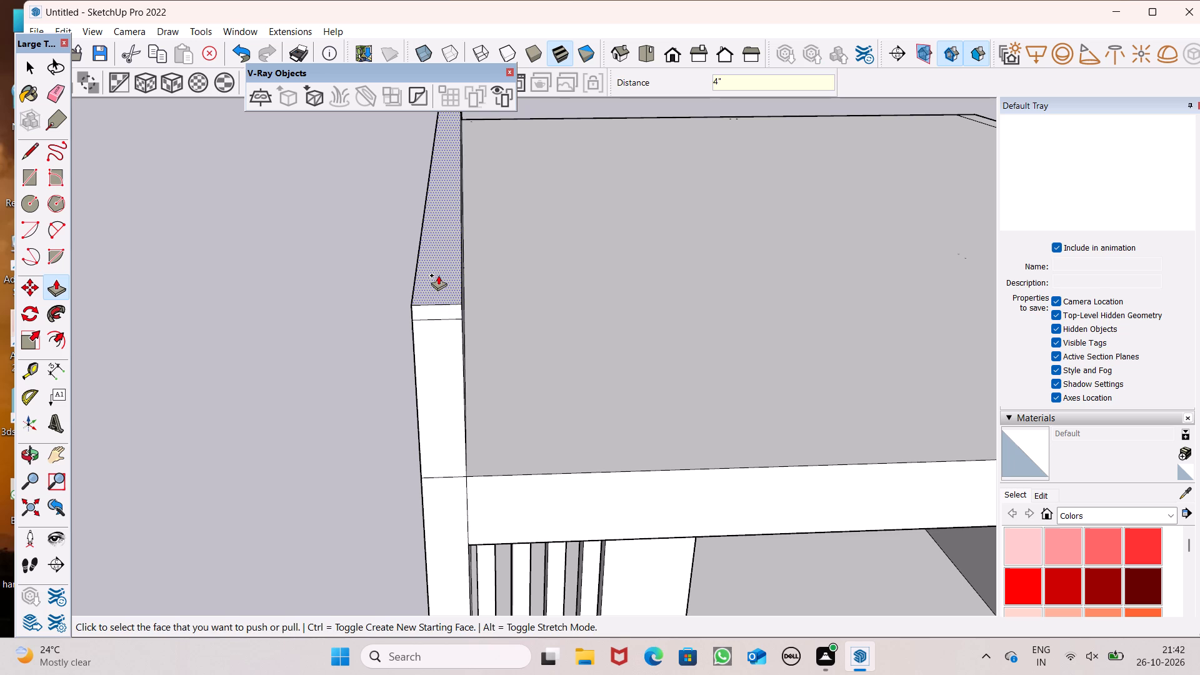
# Push/Pull the cap band's front face out about 6" and its outer and inner side faces outward slightly, making it overhang the parapet.
pyautogui.moveTo(447, 322); pyautogui.dragTo(540, 295, button='middle')
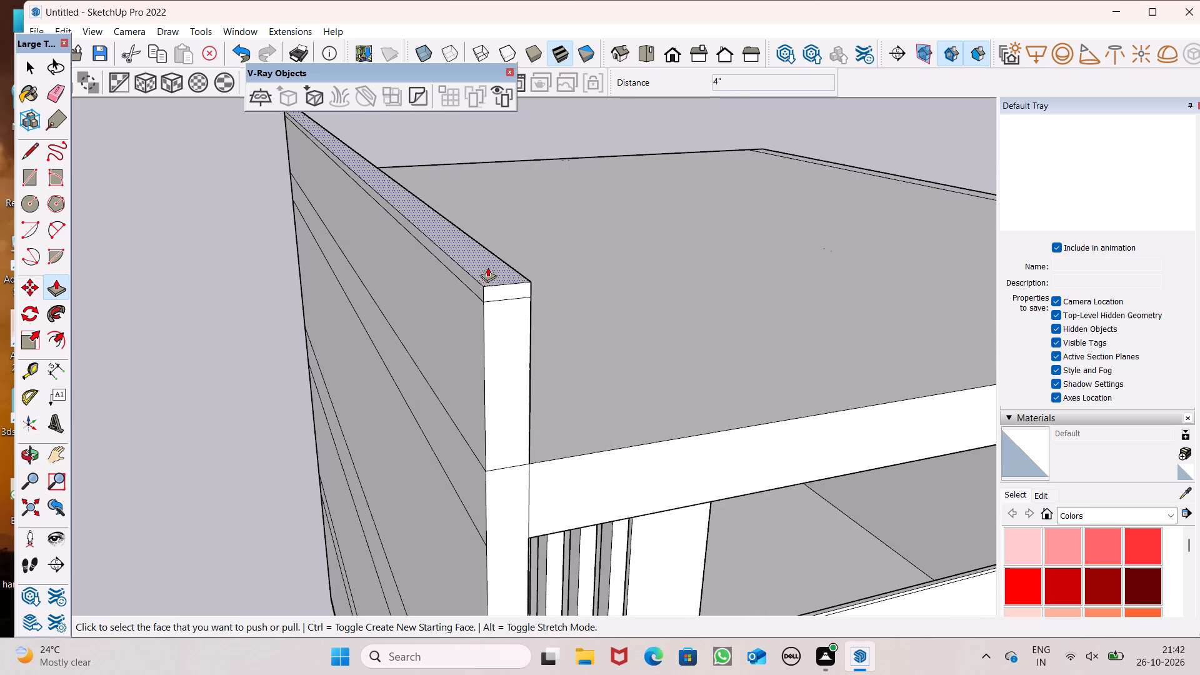
pyautogui.moveTo(490, 291); pyautogui.dragTo(496, 300)
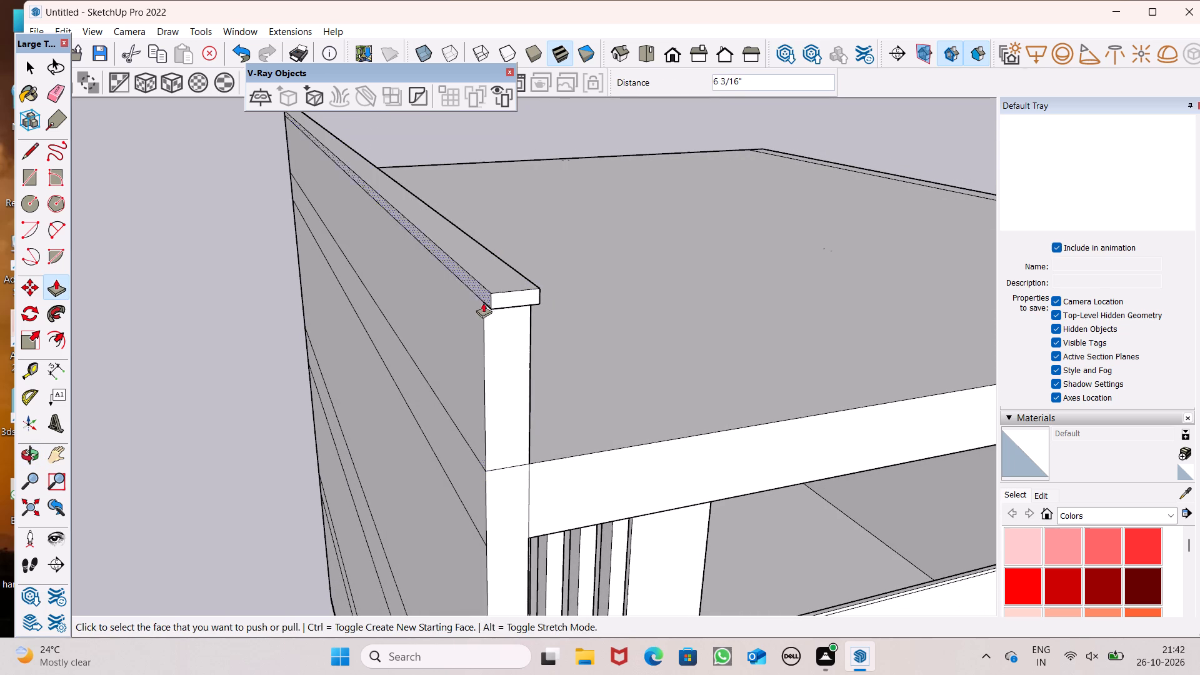
pyautogui.moveTo(484, 292); pyautogui.dragTo(477, 299)
pyautogui.scroll(-3, 445, 292)
pyautogui.moveTo(482, 302); pyautogui.dragTo(337, 264, button='middle')
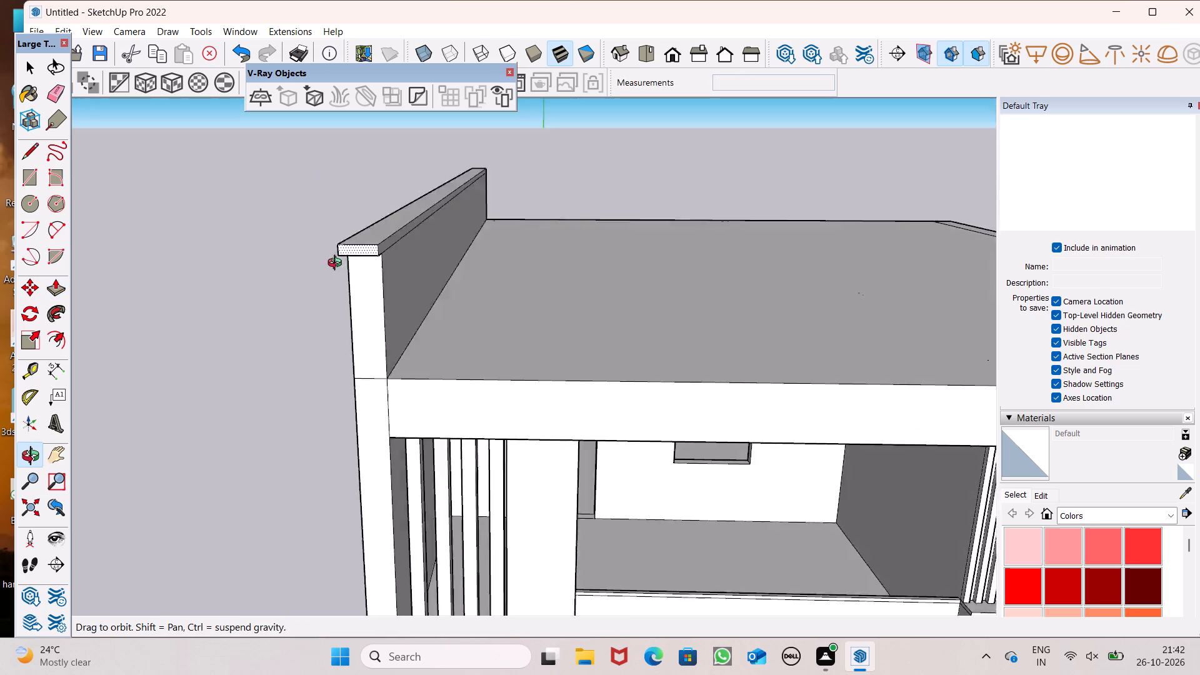
pyautogui.moveTo(337, 264); pyautogui.dragTo(284, 257, button='middle')
pyautogui.scroll(5, 355, 204)
pyautogui.moveTo(274, 299); pyautogui.dragTo(287, 307)
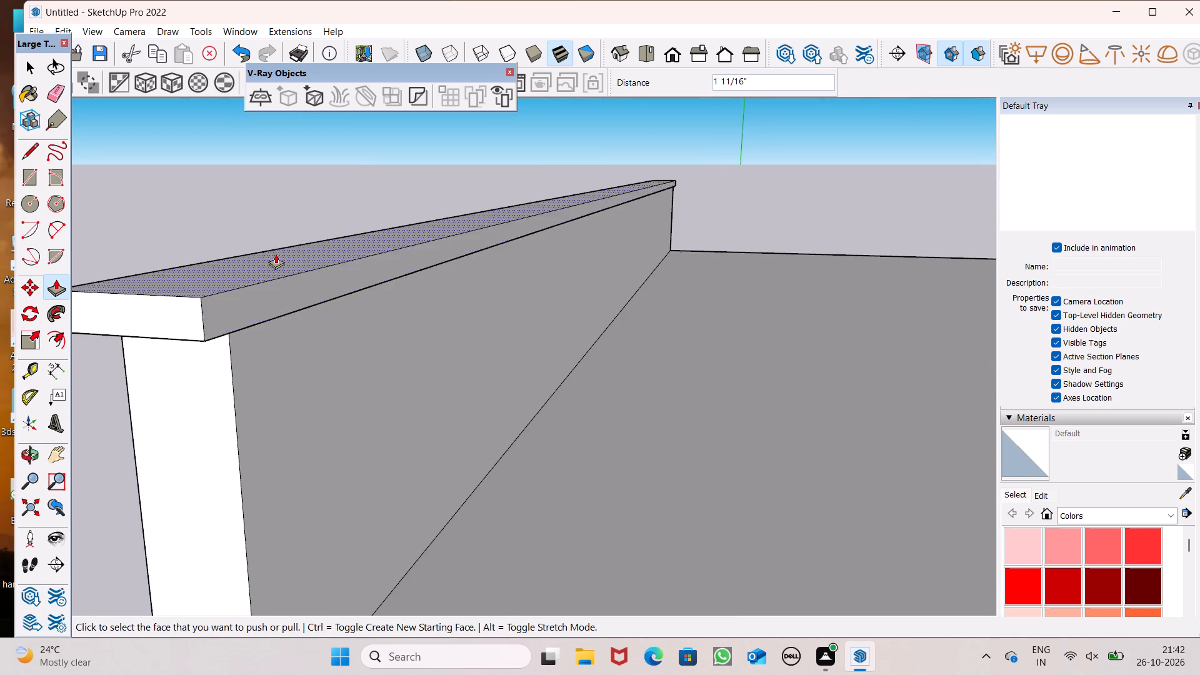
pyautogui.scroll(-5, 276, 251)
pyautogui.moveTo(287, 266); pyautogui.dragTo(479, 139, button='middle')
pyautogui.moveTo(475, 147); pyautogui.dragTo(438, 187, button='middle')
pyautogui.middleClick(435, 185)
pyautogui.scroll(-5, 347, 306)
pyautogui.scroll(5, 255, 387)
pyautogui.scroll(4, 291, 339)
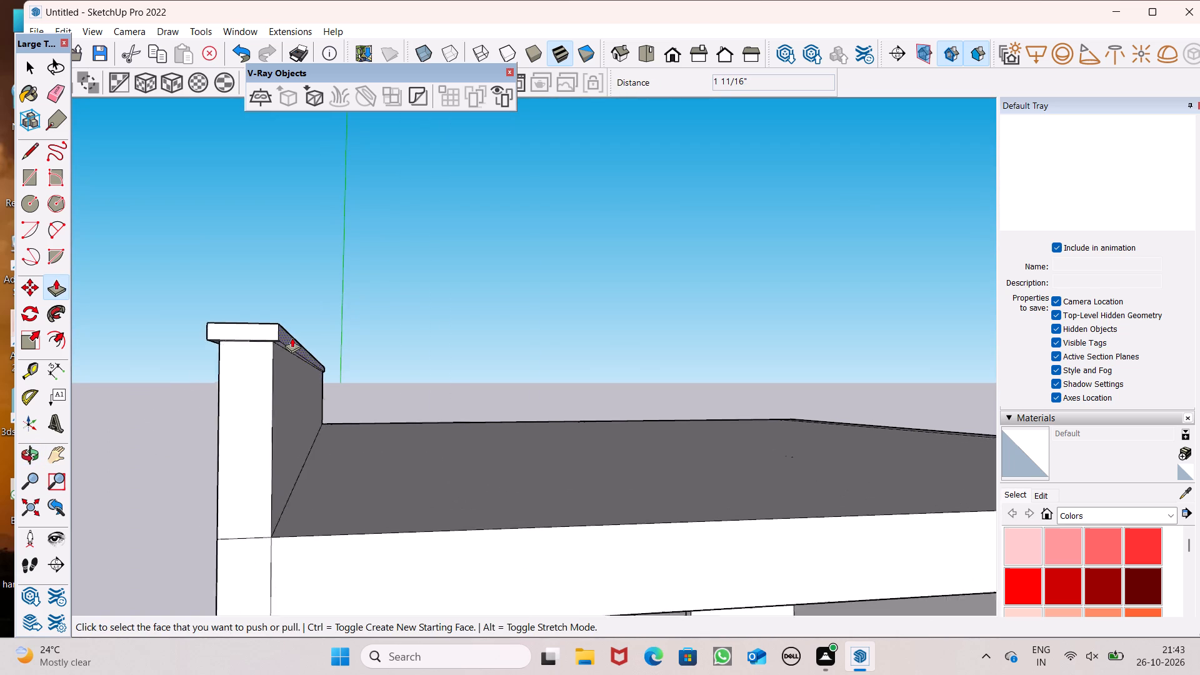
pyautogui.scroll(2, 292, 337)
pyautogui.click(291, 337)
# Erase the leftover edges on the cap's underside at both front corners of the parapet.
pyautogui.scroll(-4, 296, 314)
pyautogui.moveTo(318, 335); pyautogui.dragTo(349, 270, button='middle')
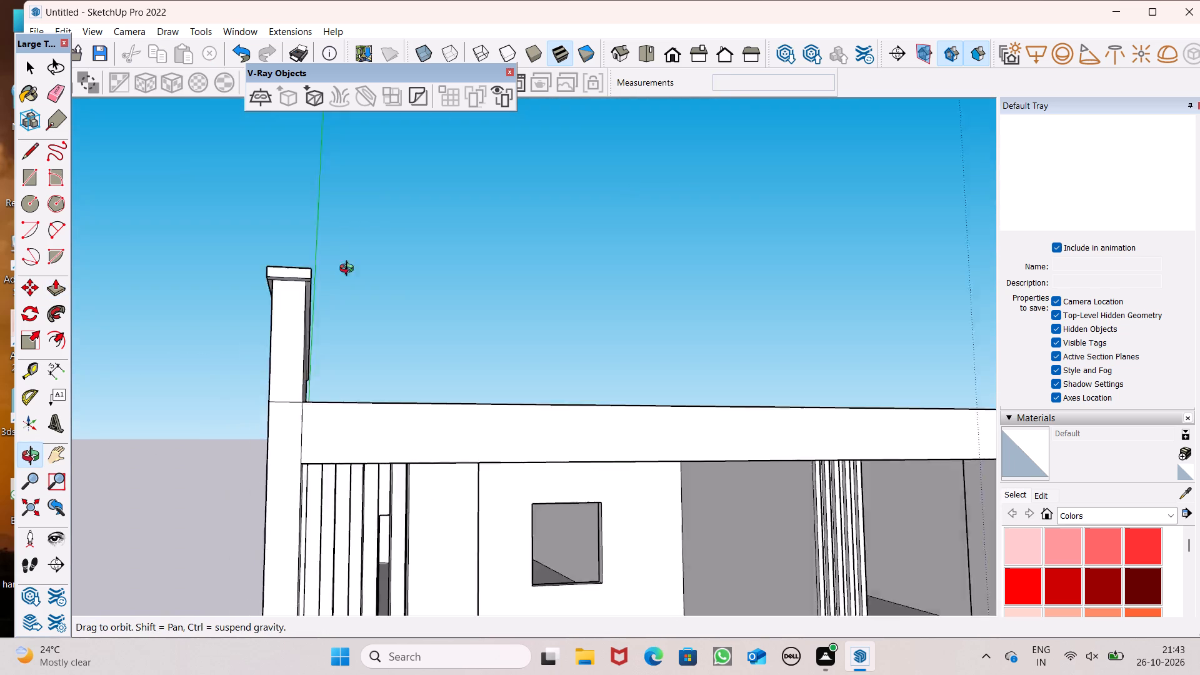
pyautogui.moveTo(349, 270); pyautogui.dragTo(376, 232, button='middle')
pyautogui.scroll(-5, 308, 375)
pyautogui.scroll(5, 389, 206)
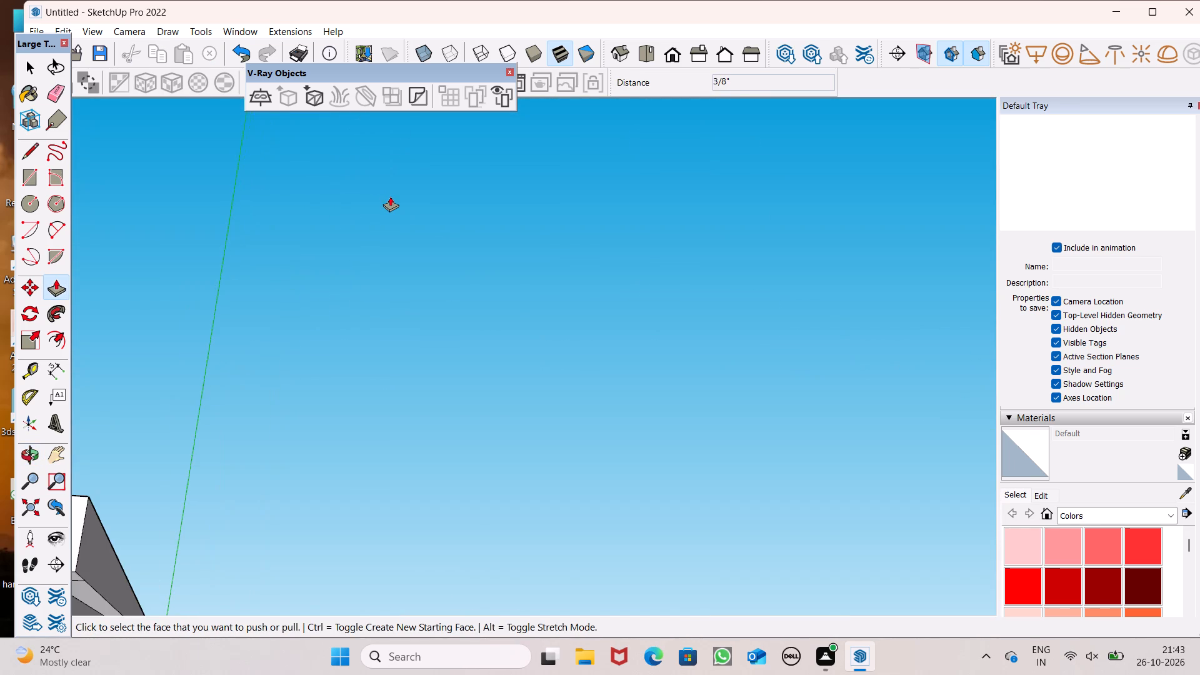
pyautogui.scroll(-3, 389, 249)
pyautogui.moveTo(383, 263); pyautogui.dragTo(381, 184, button='middle')
pyautogui.scroll(7, 308, 193)
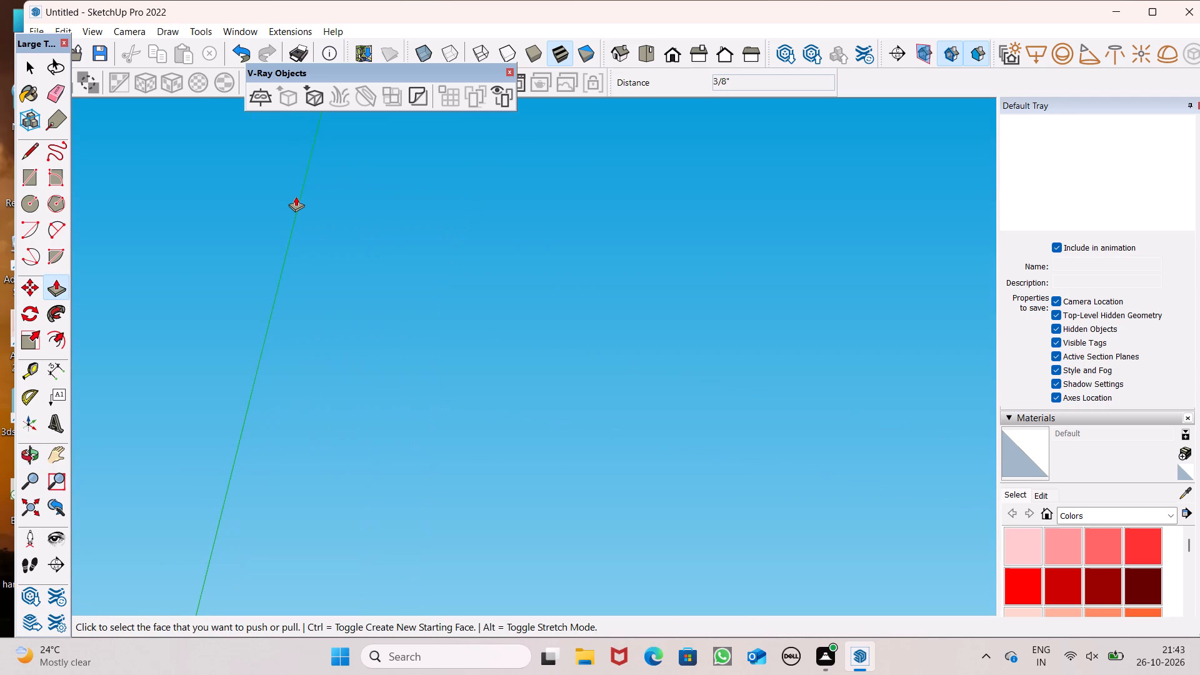
pyautogui.scroll(-5, 296, 196)
pyautogui.scroll(6, 342, 199)
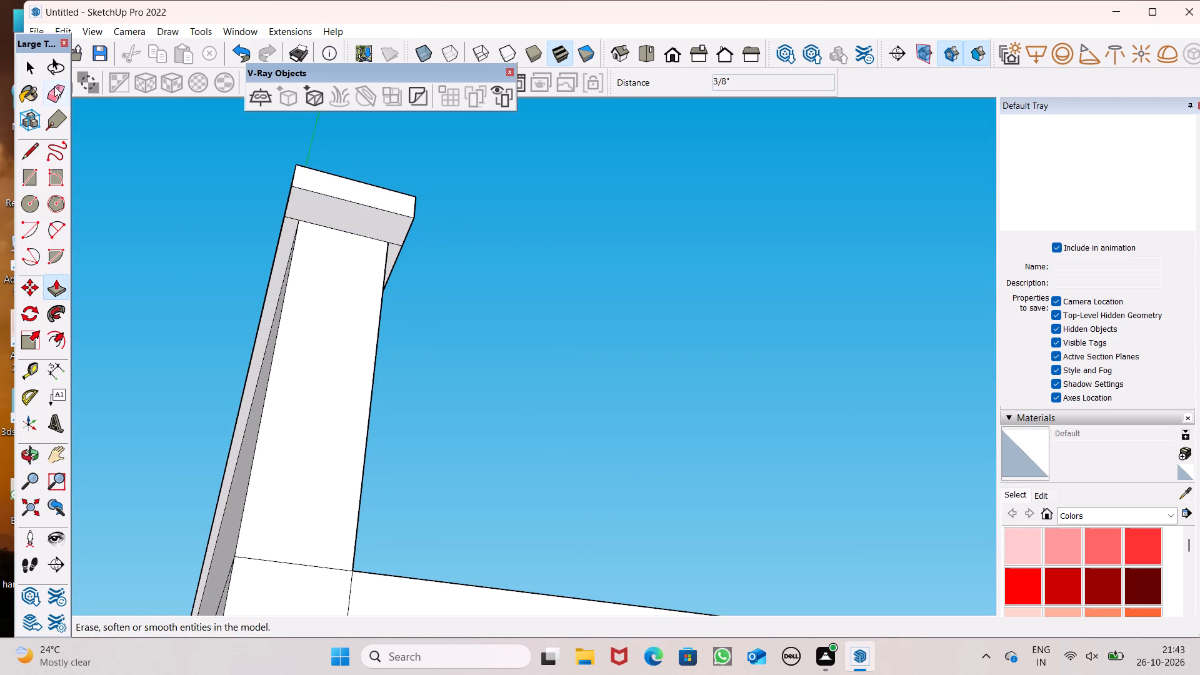
pyautogui.click(54, 86)
pyautogui.scroll(5, 287, 230)
pyautogui.moveTo(298, 217); pyautogui.dragTo(299, 204)
pyautogui.scroll(-1, 284, 216)
pyautogui.moveTo(326, 244); pyautogui.dragTo(281, 230, button='middle')
pyautogui.scroll(3, 427, 258)
pyautogui.moveTo(446, 254); pyautogui.dragTo(447, 263)
pyautogui.scroll(-4, 446, 264)
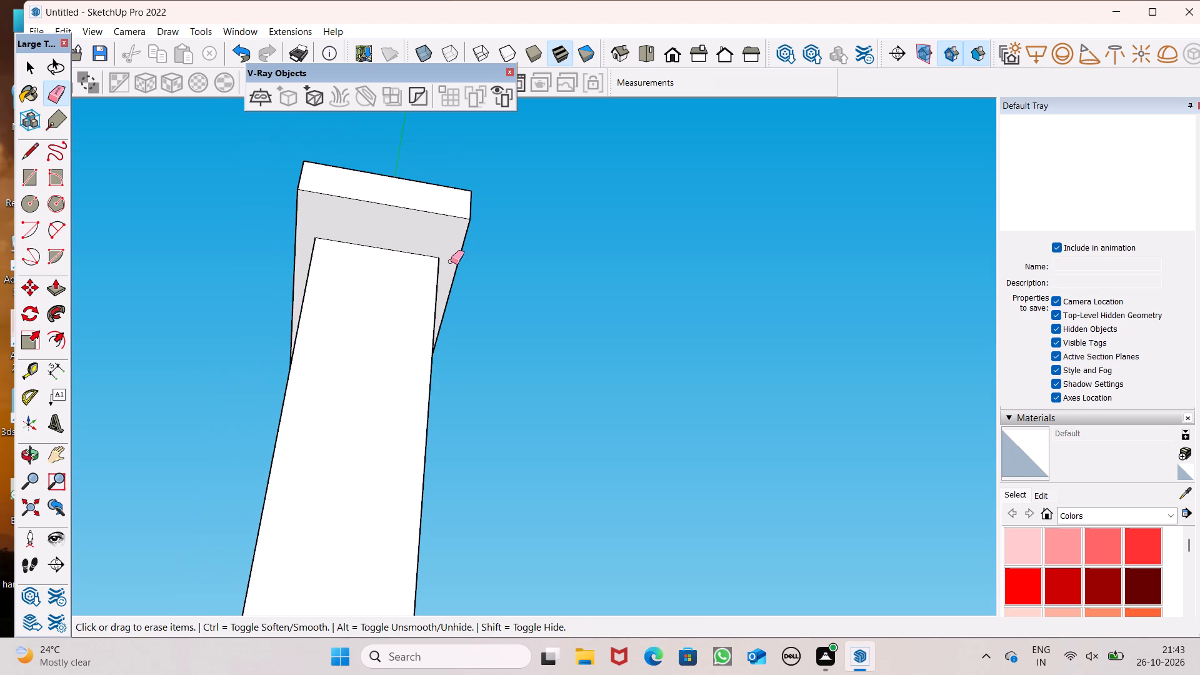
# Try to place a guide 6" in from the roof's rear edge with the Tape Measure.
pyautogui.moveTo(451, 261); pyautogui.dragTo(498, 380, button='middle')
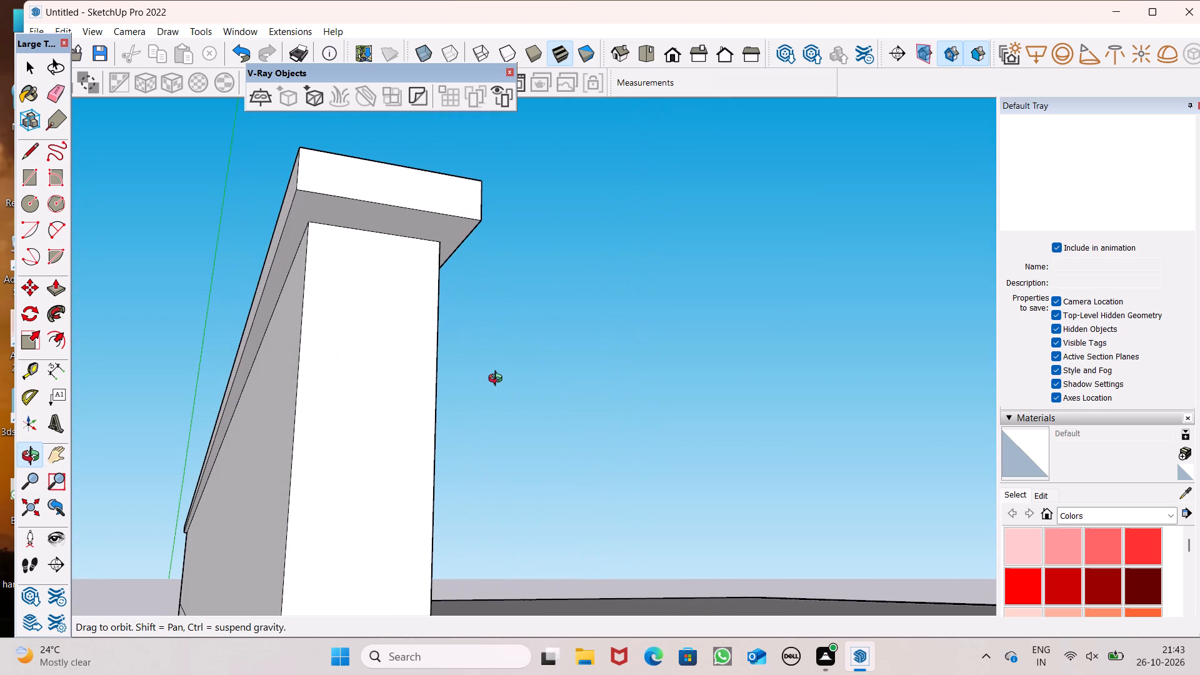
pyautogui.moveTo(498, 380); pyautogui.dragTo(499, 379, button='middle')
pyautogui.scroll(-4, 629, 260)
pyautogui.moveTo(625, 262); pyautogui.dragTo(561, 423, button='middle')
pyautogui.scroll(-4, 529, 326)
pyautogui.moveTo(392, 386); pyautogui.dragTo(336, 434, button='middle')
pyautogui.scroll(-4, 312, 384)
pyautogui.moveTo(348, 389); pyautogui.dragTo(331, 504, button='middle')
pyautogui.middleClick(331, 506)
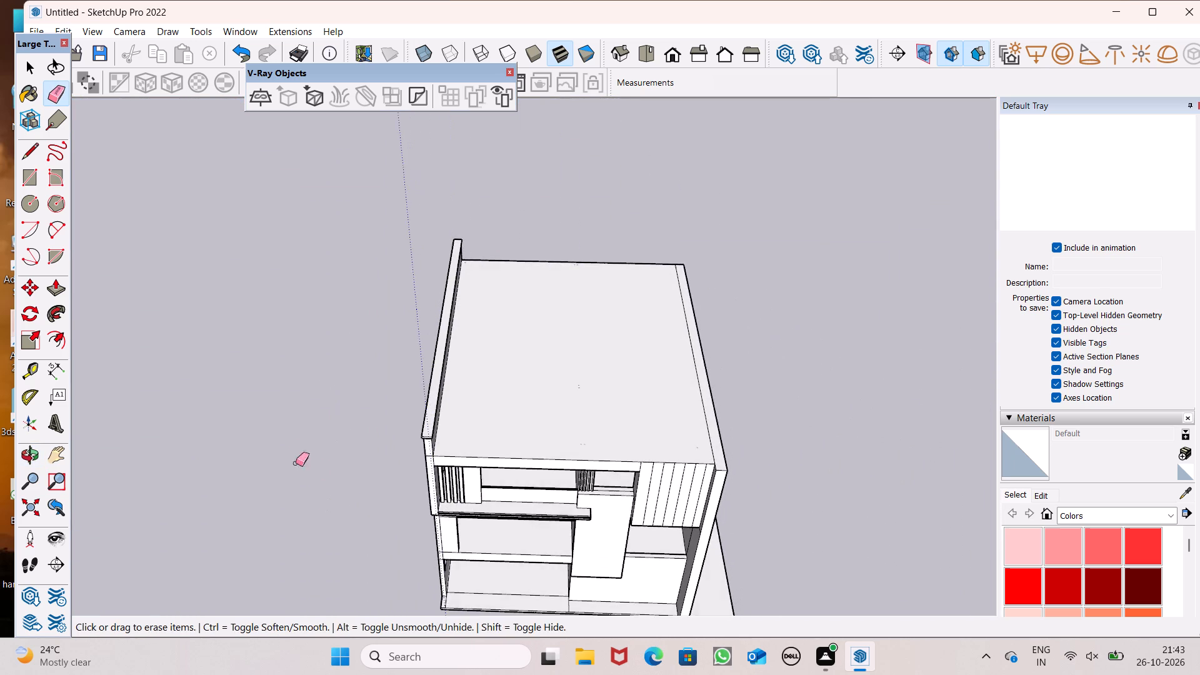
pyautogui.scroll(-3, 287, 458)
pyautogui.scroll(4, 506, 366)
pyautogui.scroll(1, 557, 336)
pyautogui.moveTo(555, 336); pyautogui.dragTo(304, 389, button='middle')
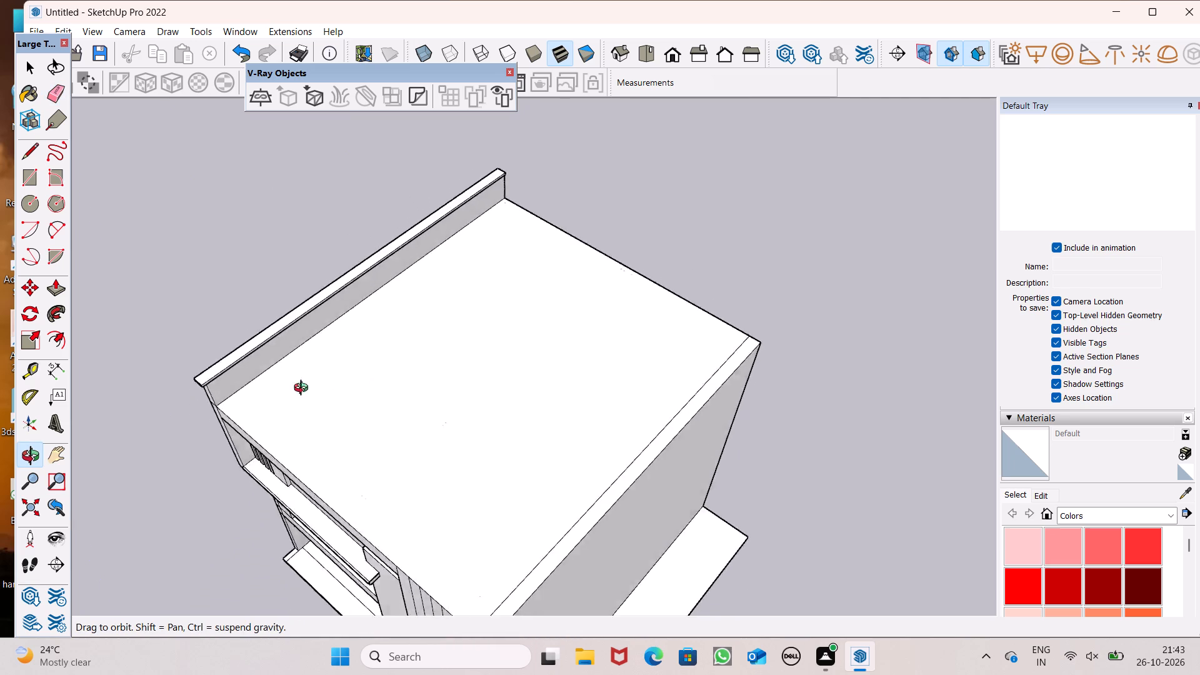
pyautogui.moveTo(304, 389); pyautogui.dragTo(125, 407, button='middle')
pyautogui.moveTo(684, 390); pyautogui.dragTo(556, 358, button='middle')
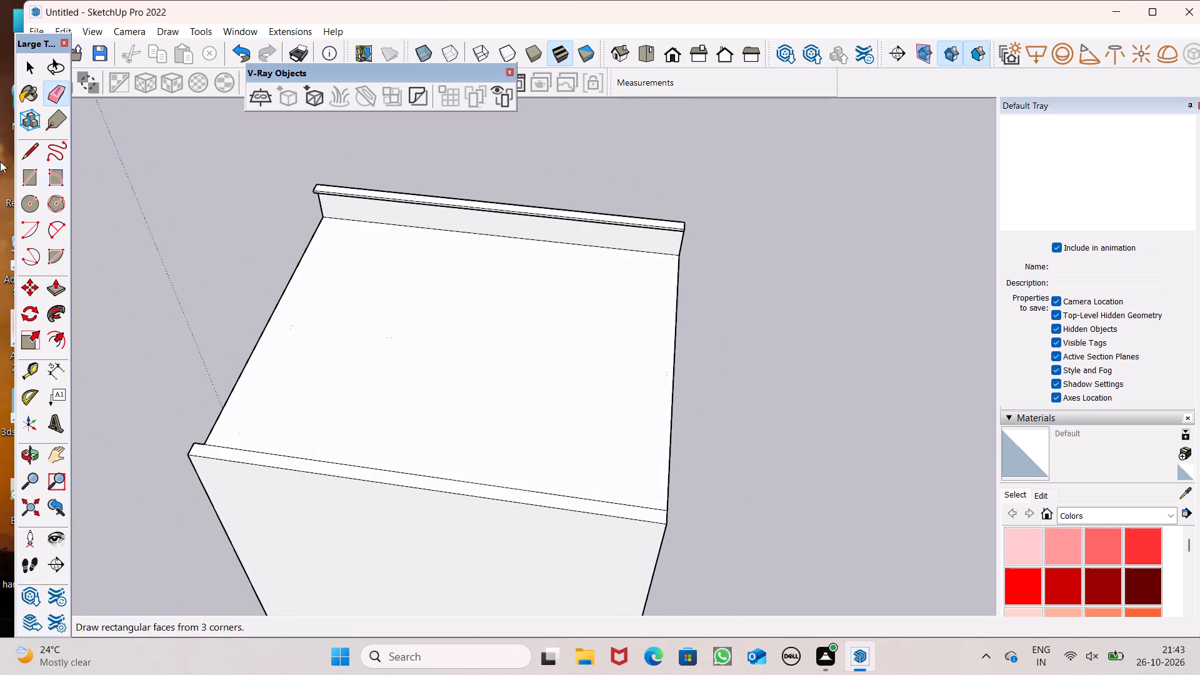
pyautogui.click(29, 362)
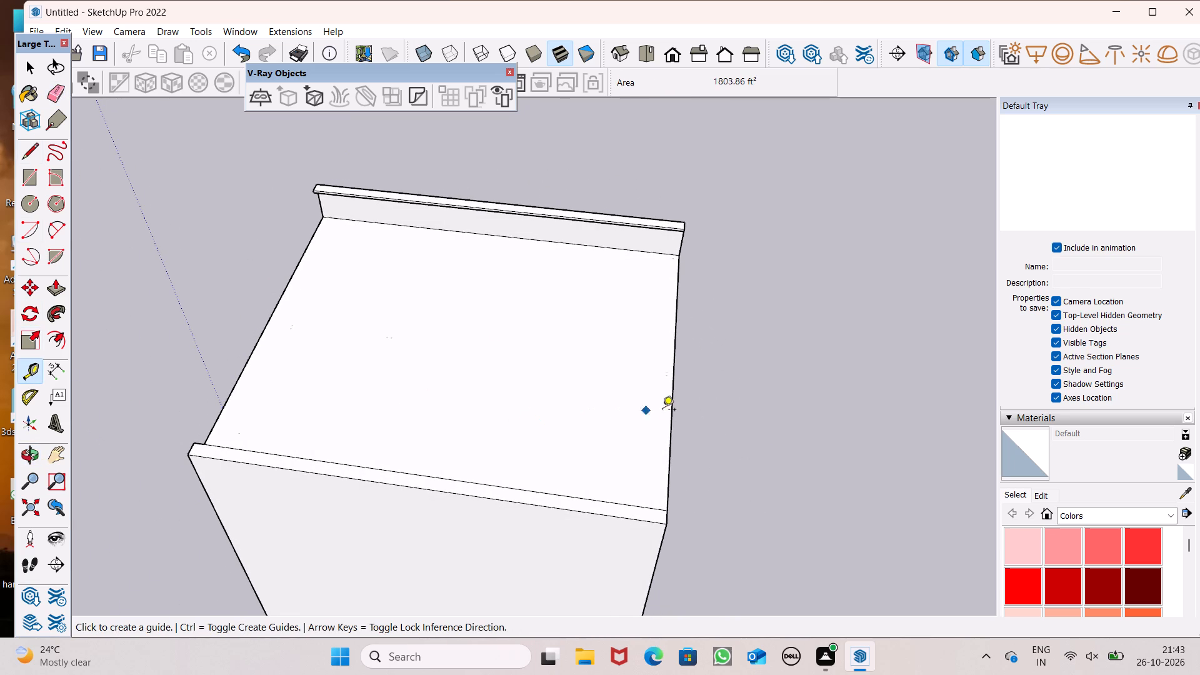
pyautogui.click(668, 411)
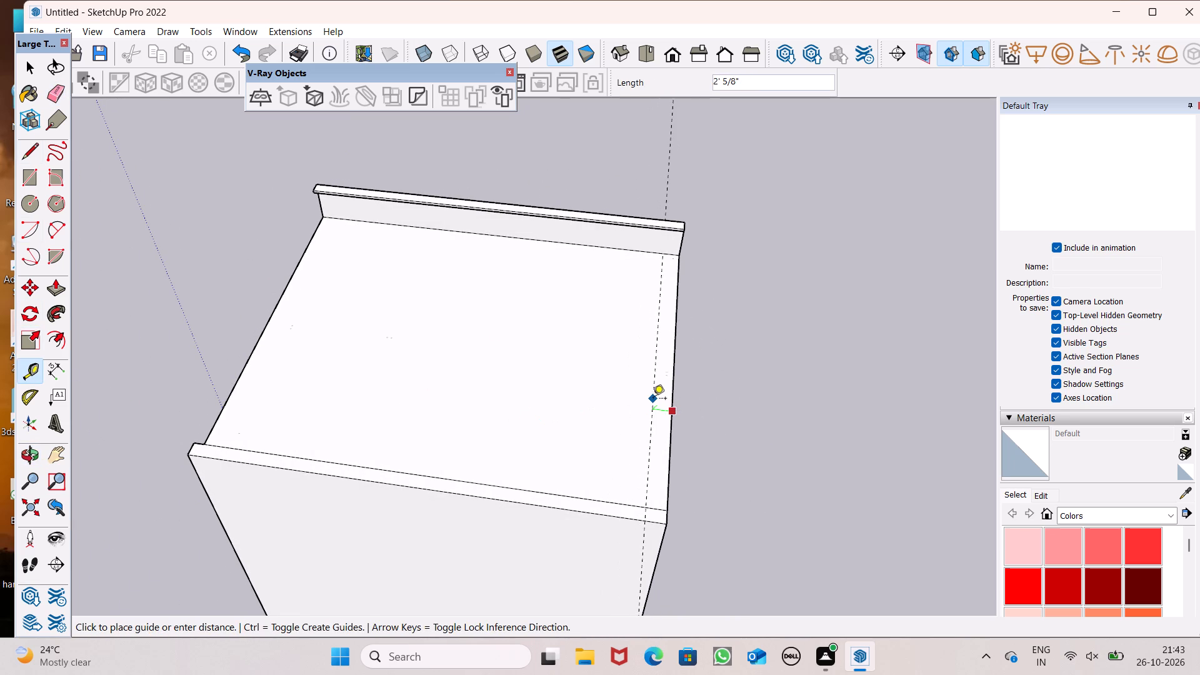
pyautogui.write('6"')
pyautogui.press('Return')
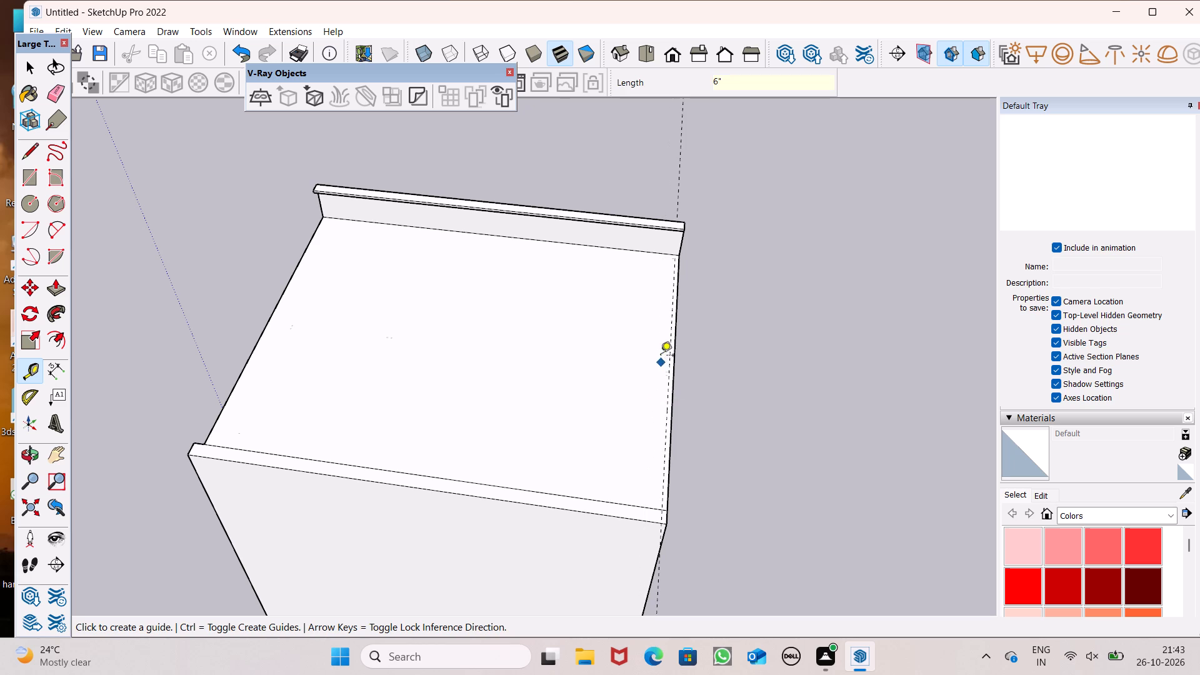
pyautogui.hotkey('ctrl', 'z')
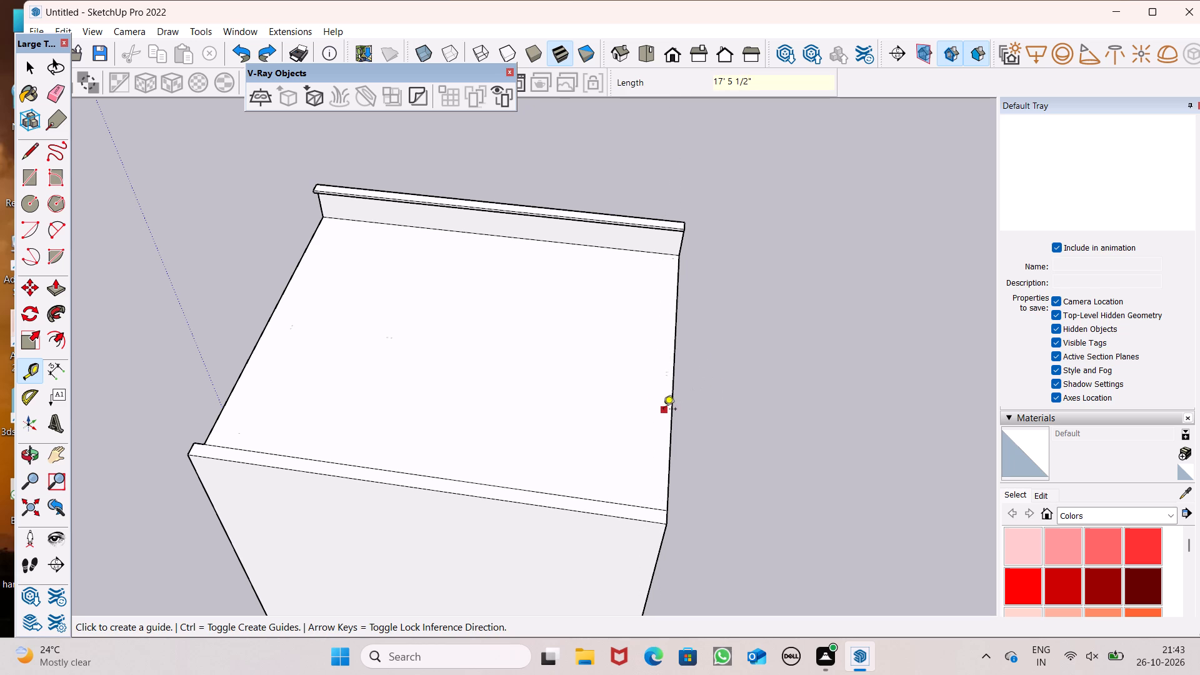
# Place a guide line 9" in from the roof's rear edge with the Tape Measure.
pyautogui.click(668, 408)
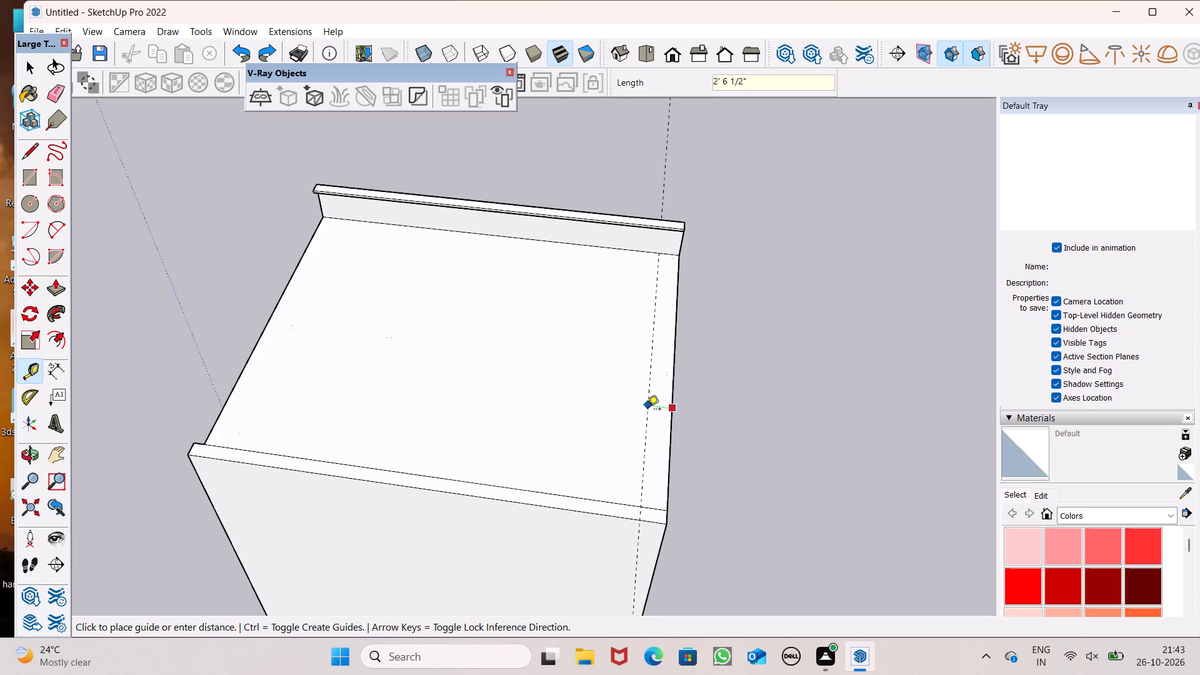
pyautogui.press('9')
pyautogui.hotkey('shift', '"')
pyautogui.press('Return')
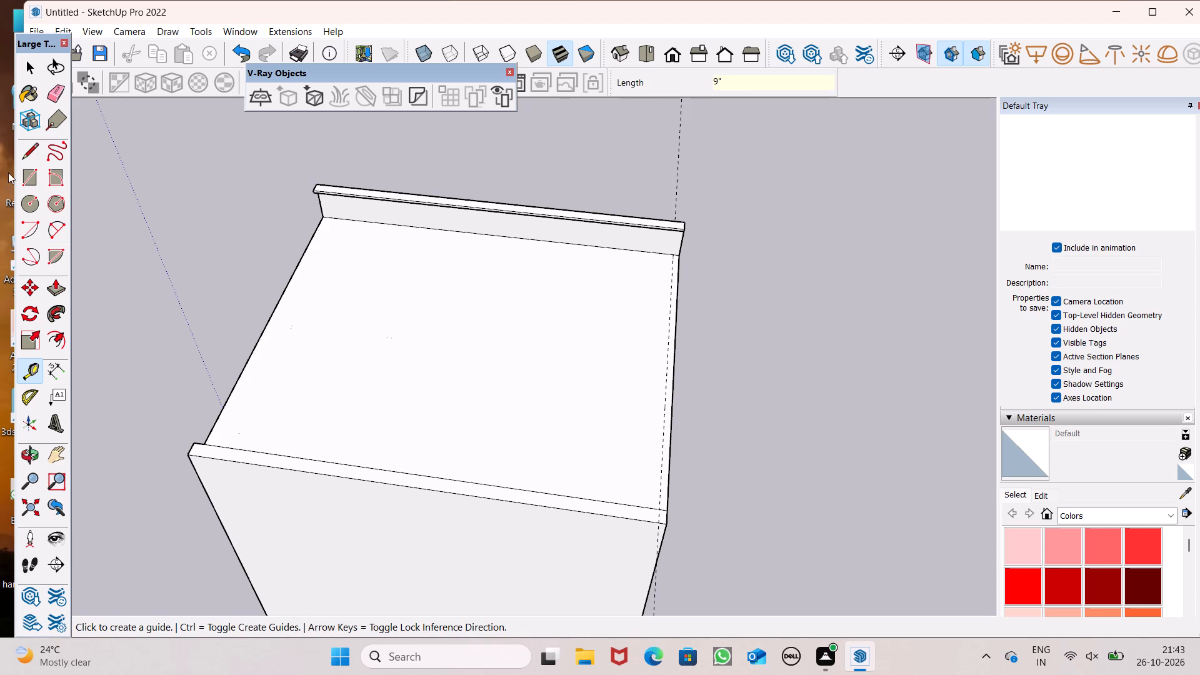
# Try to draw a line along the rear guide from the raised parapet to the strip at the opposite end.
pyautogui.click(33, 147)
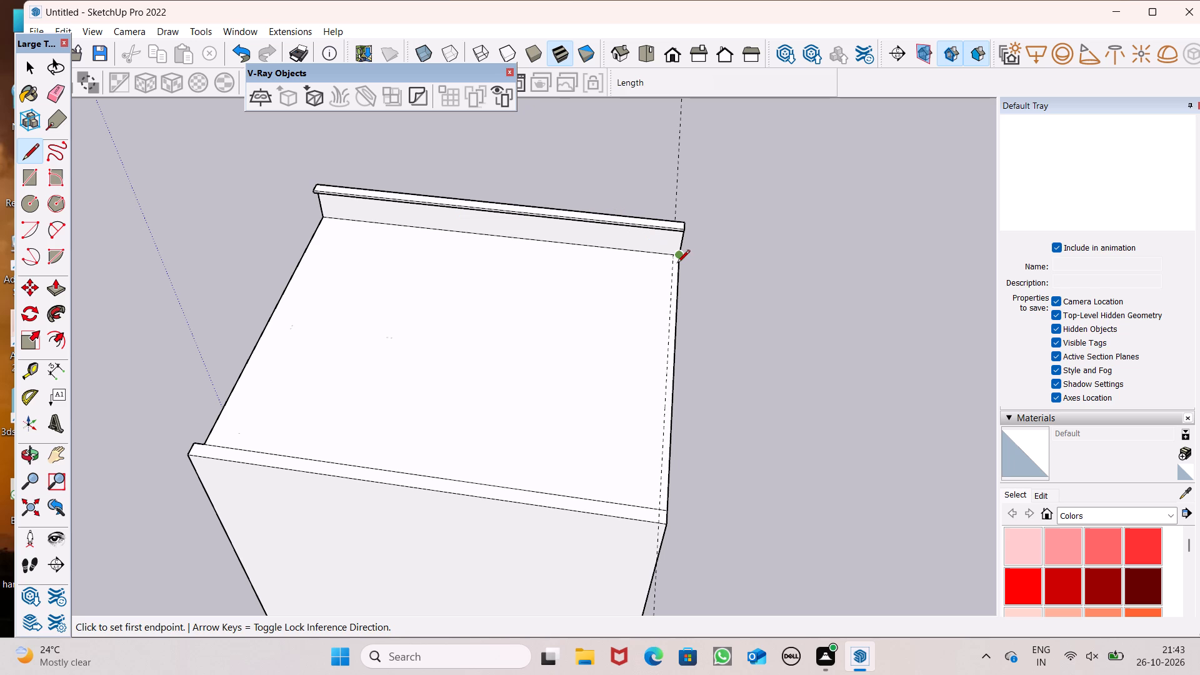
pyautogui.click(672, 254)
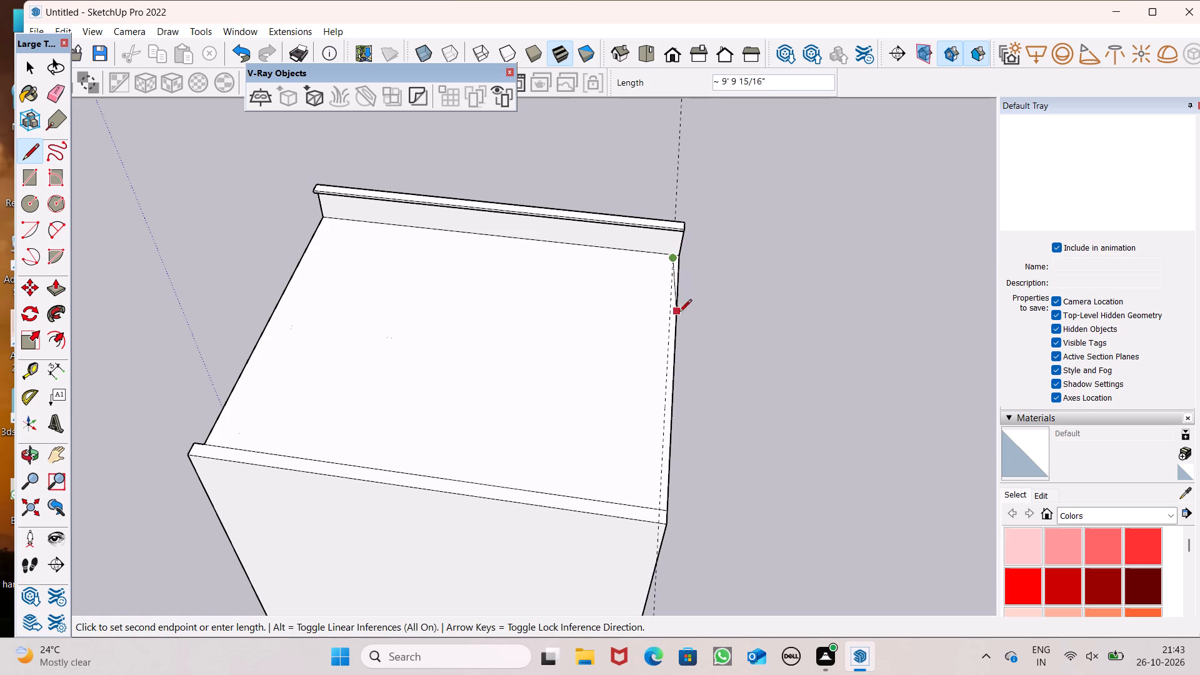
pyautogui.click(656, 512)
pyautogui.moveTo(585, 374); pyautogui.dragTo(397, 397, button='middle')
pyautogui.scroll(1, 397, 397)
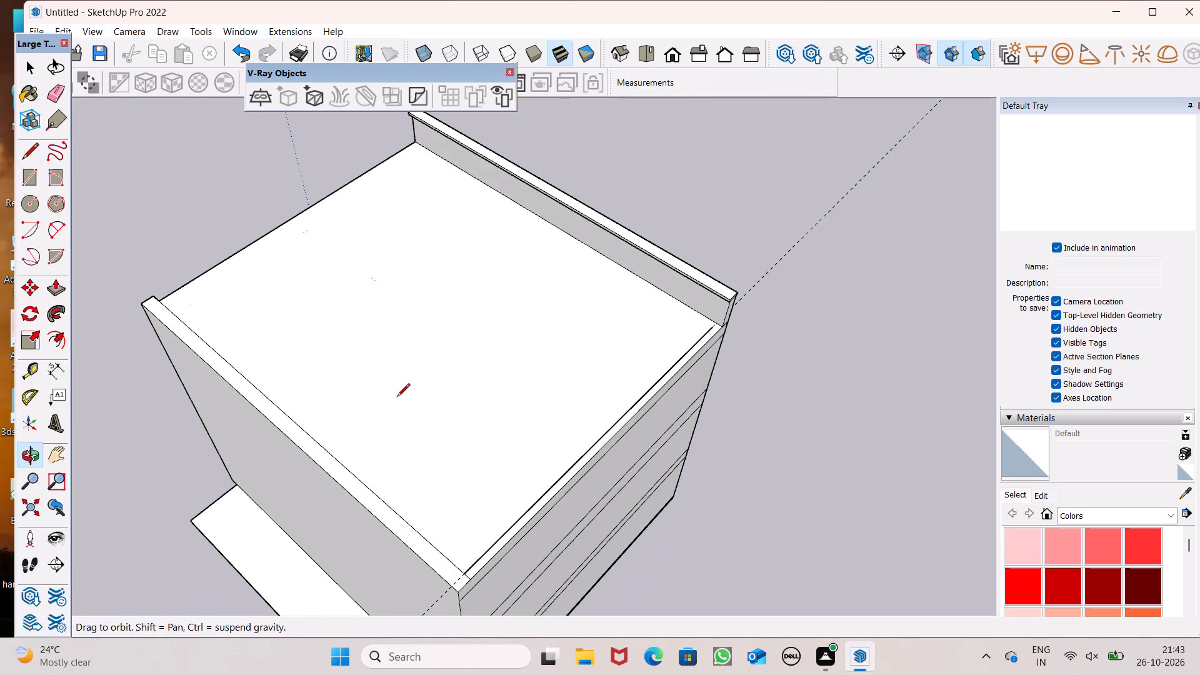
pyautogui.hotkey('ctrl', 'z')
# Draw a line about 38' long on the rear guide, from the raised parapet's base to the opposite strip's inner edge.
pyautogui.moveTo(577, 396); pyautogui.dragTo(697, 357, button='middle')
pyautogui.scroll(5, 701, 316)
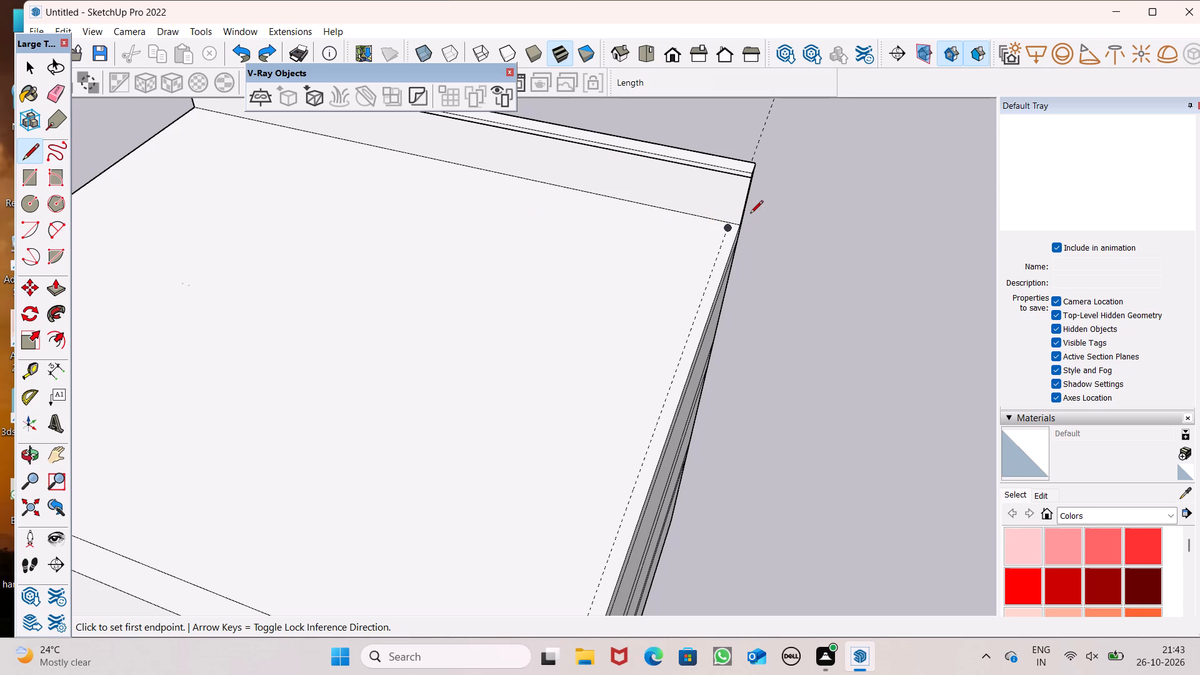
pyautogui.scroll(8, 725, 232)
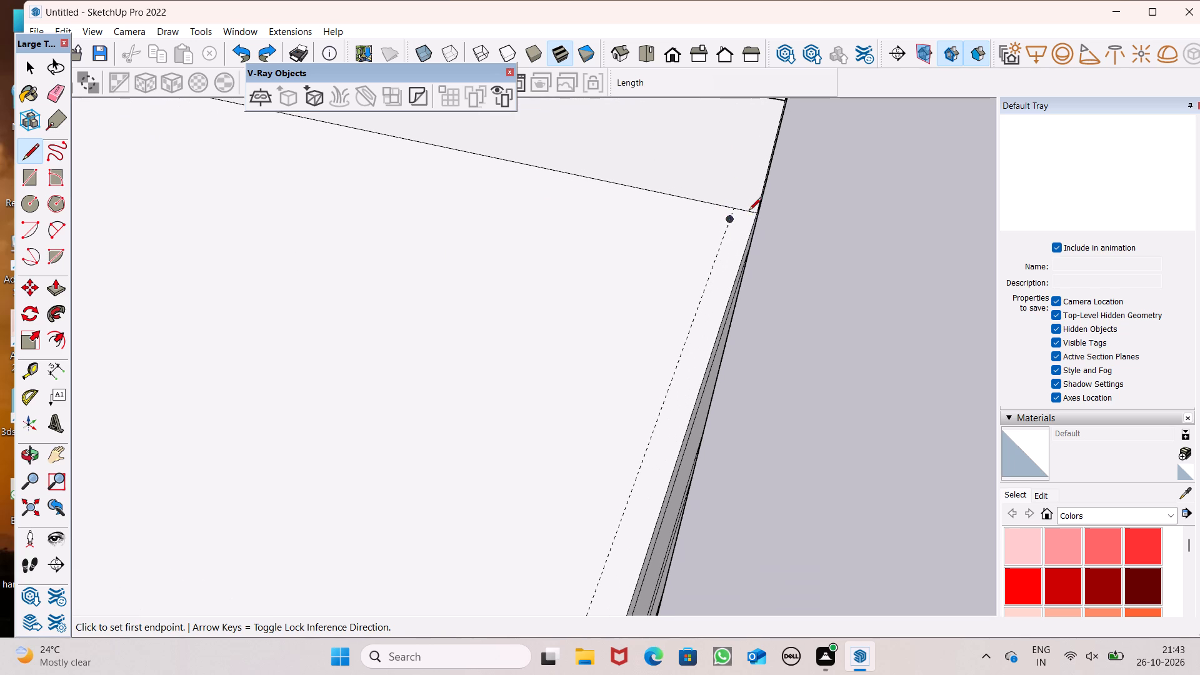
pyautogui.click(738, 206)
pyautogui.scroll(-13, 729, 196)
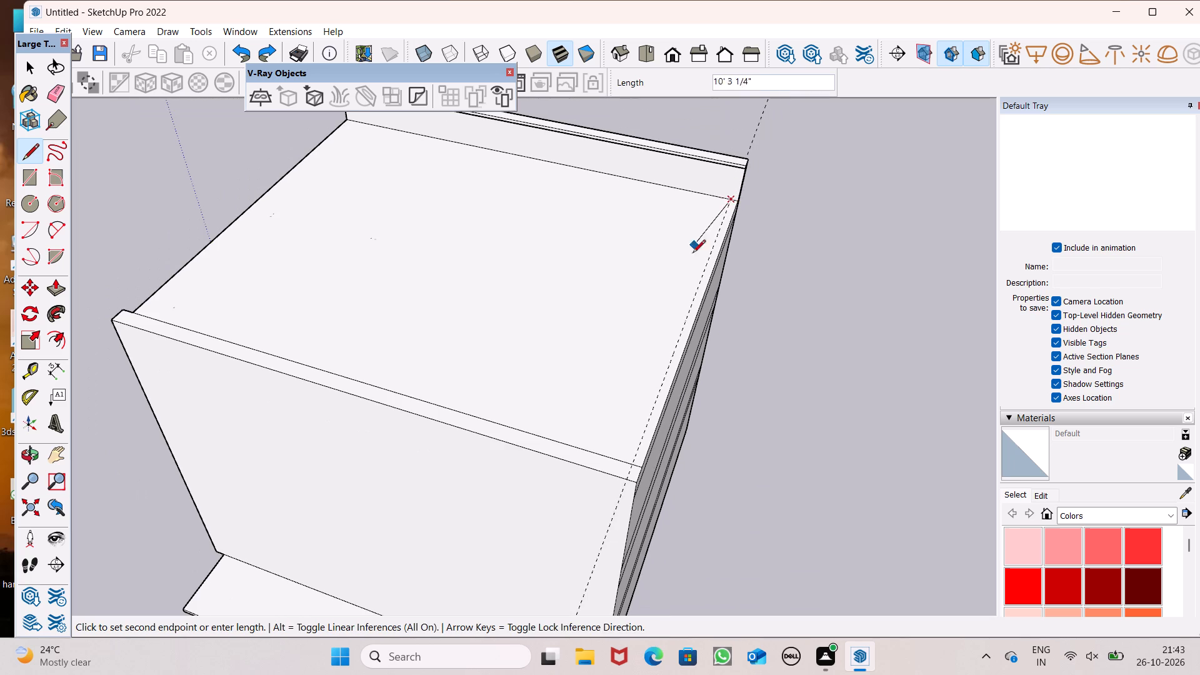
pyautogui.scroll(6, 646, 442)
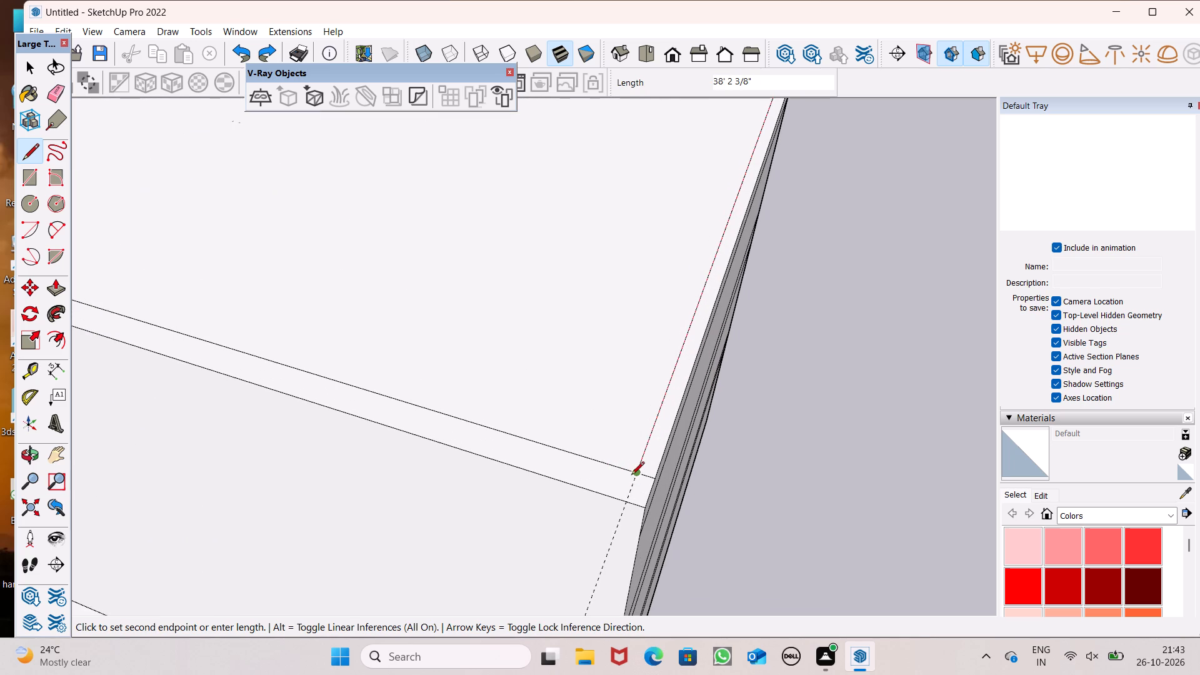
pyautogui.click(632, 475)
pyautogui.scroll(-3, 564, 411)
pyautogui.scroll(1, 564, 410)
pyautogui.scroll(-2, 564, 410)
pyautogui.scroll(-6, 496, 325)
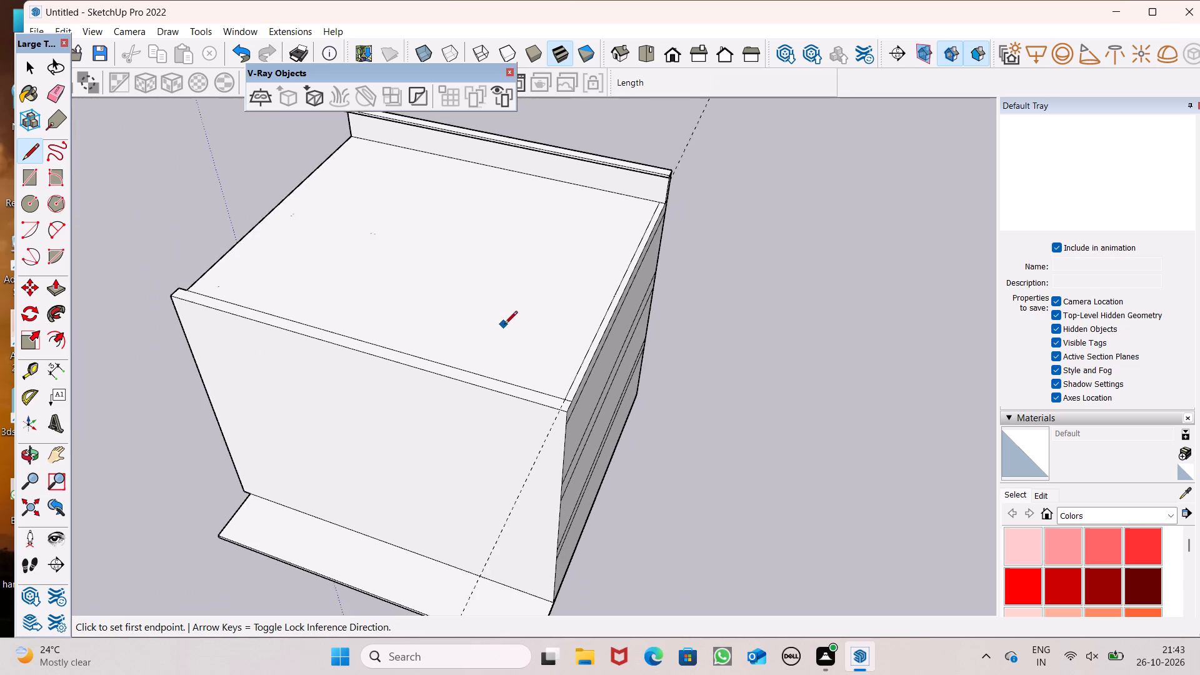
# Erase the guide line along the roof's rear edge.
pyautogui.moveTo(56, 95); pyautogui.dragTo(79, 99)
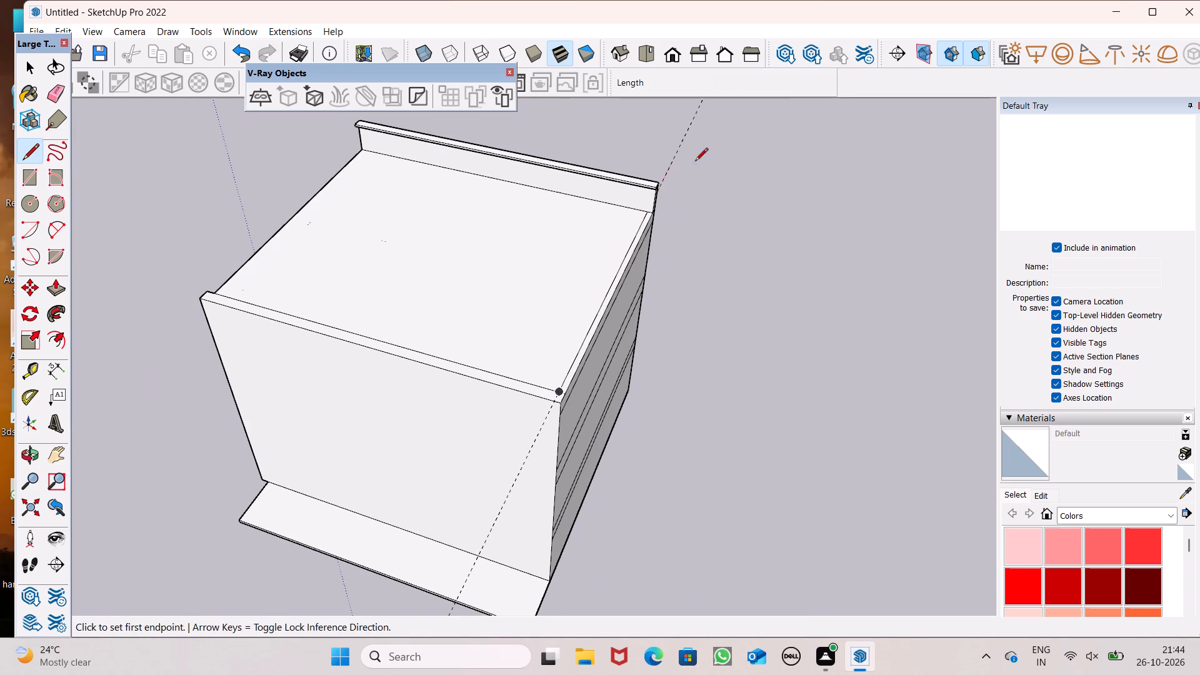
pyautogui.click(678, 162)
pyautogui.press('space')
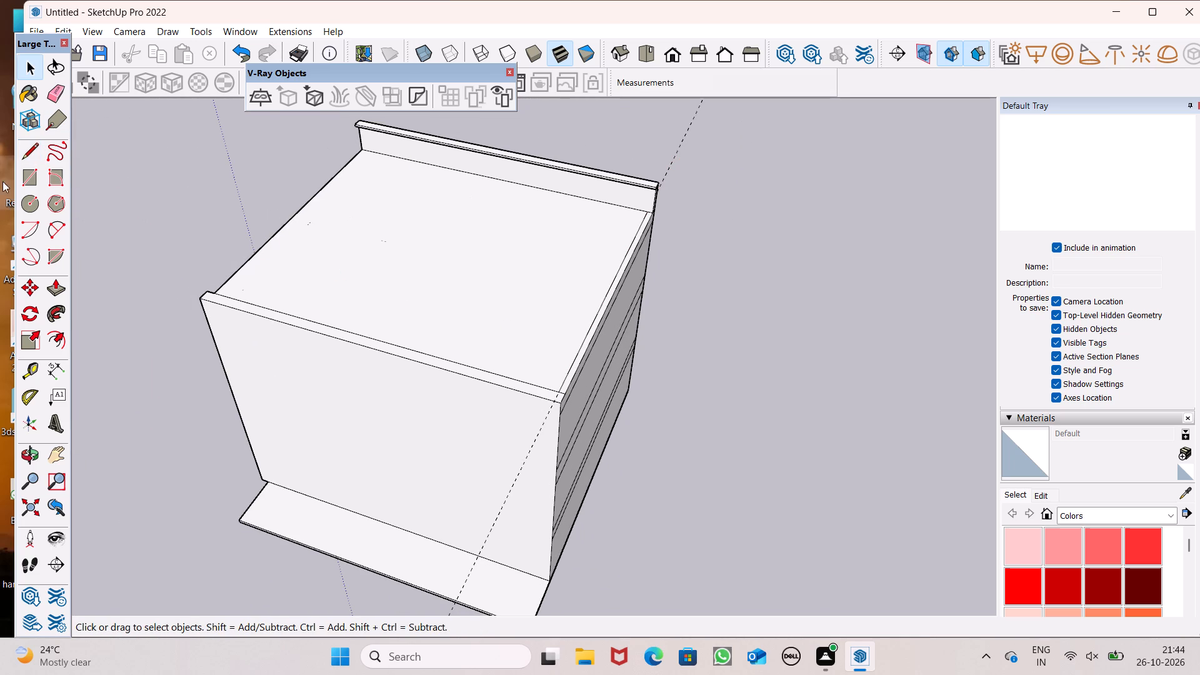
pyautogui.moveTo(57, 96); pyautogui.dragTo(71, 100)
pyautogui.click(63, 92)
pyautogui.moveTo(684, 127); pyautogui.dragTo(705, 138)
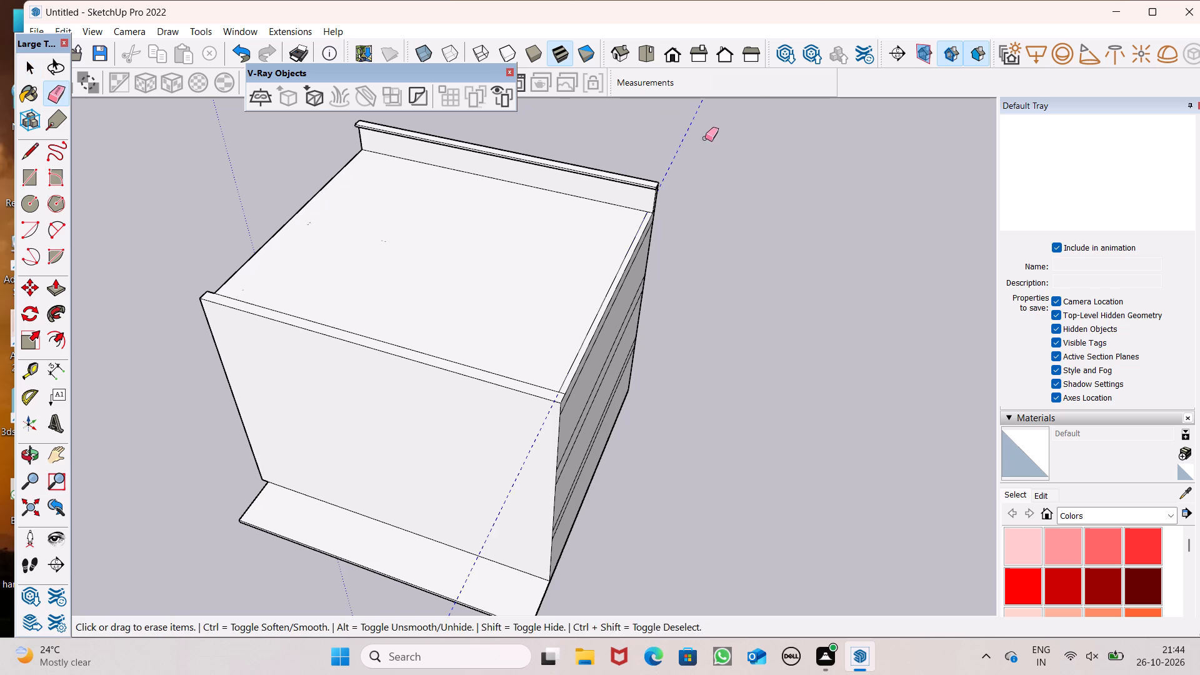
pyautogui.moveTo(705, 138); pyautogui.dragTo(705, 139)
pyautogui.press('space')
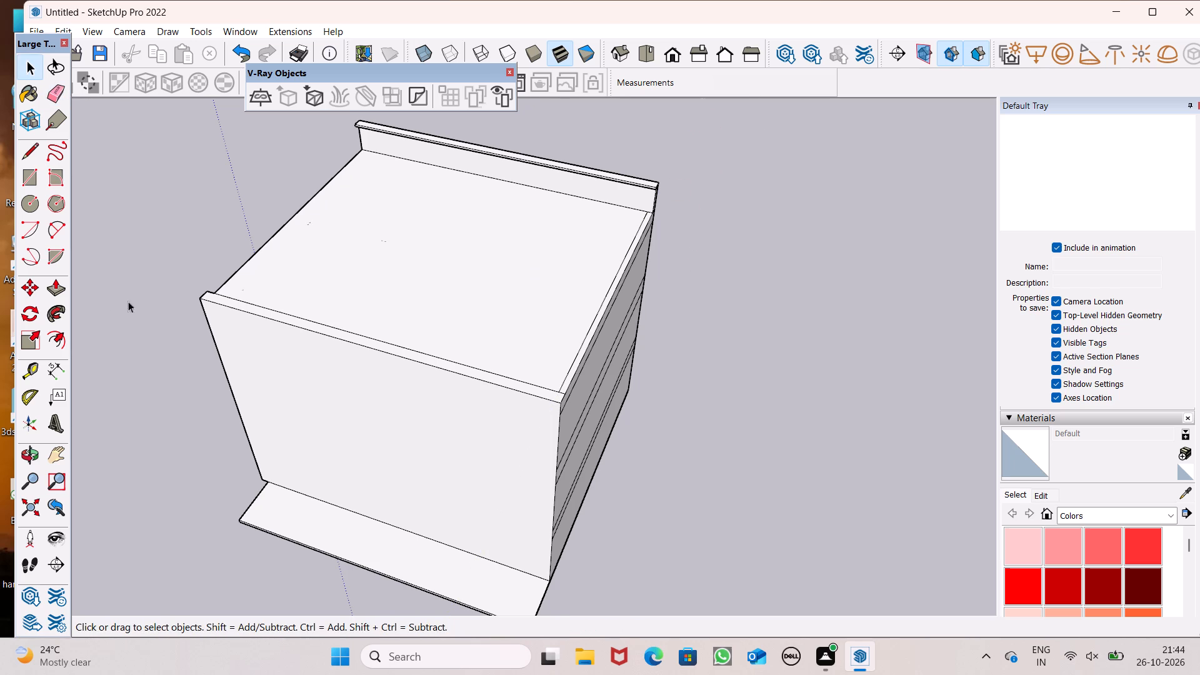
# Push/Pull the rear roof strip up 4', and a further 4" to the top of the adjoining parapet cap.
pyautogui.click(52, 290)
pyautogui.moveTo(507, 310); pyautogui.dragTo(273, 369, button='middle')
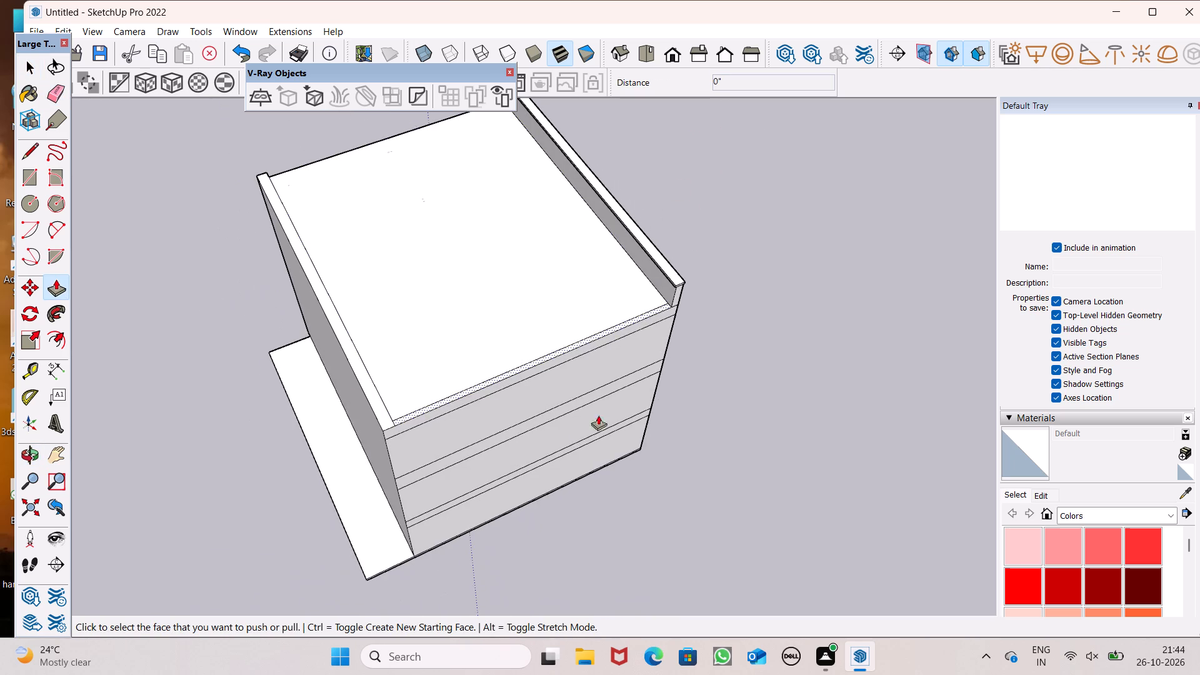
pyautogui.scroll(7, 653, 372)
pyautogui.moveTo(658, 294); pyautogui.dragTo(657, 251)
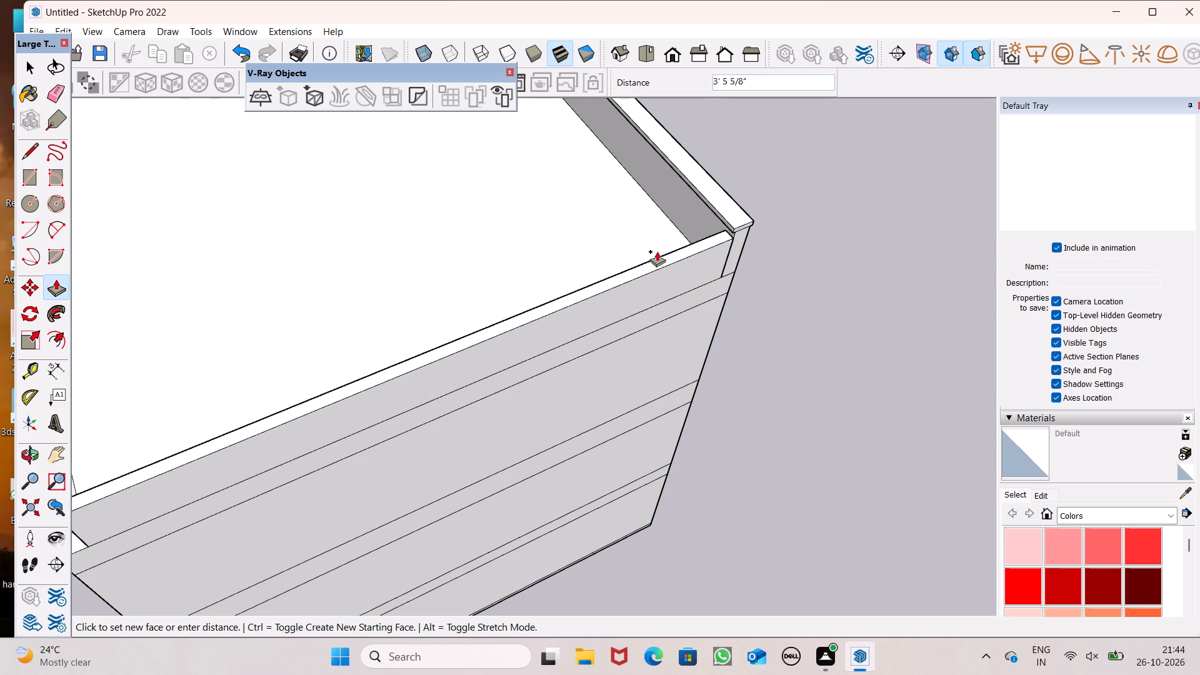
pyautogui.moveTo(657, 251); pyautogui.dragTo(654, 245)
pyautogui.write("4'")
pyautogui.press('Return')
pyautogui.scroll(6, 734, 227)
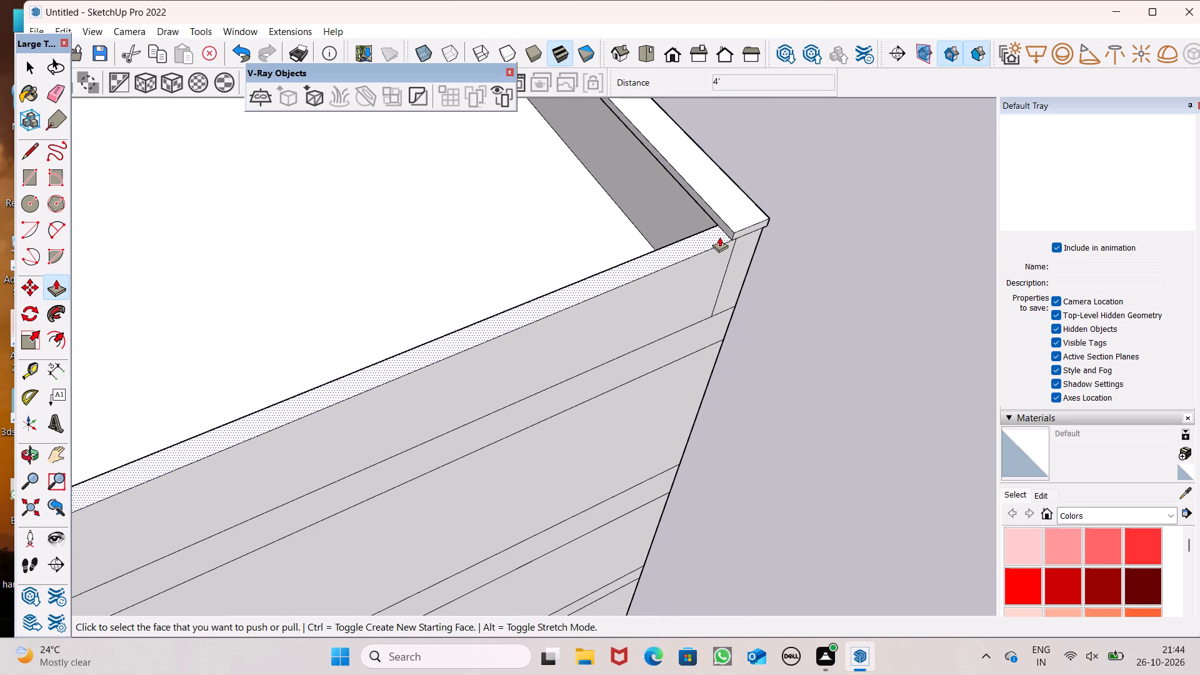
pyautogui.moveTo(718, 237); pyautogui.dragTo(745, 229)
# Erase the leftover vertical seam lines on the rear parapet's inner face next to the corner with the side parapet.
pyautogui.scroll(-4, 712, 230)
pyautogui.moveTo(602, 264); pyautogui.dragTo(1046, 104, button='middle')
pyautogui.scroll(-4, 636, 291)
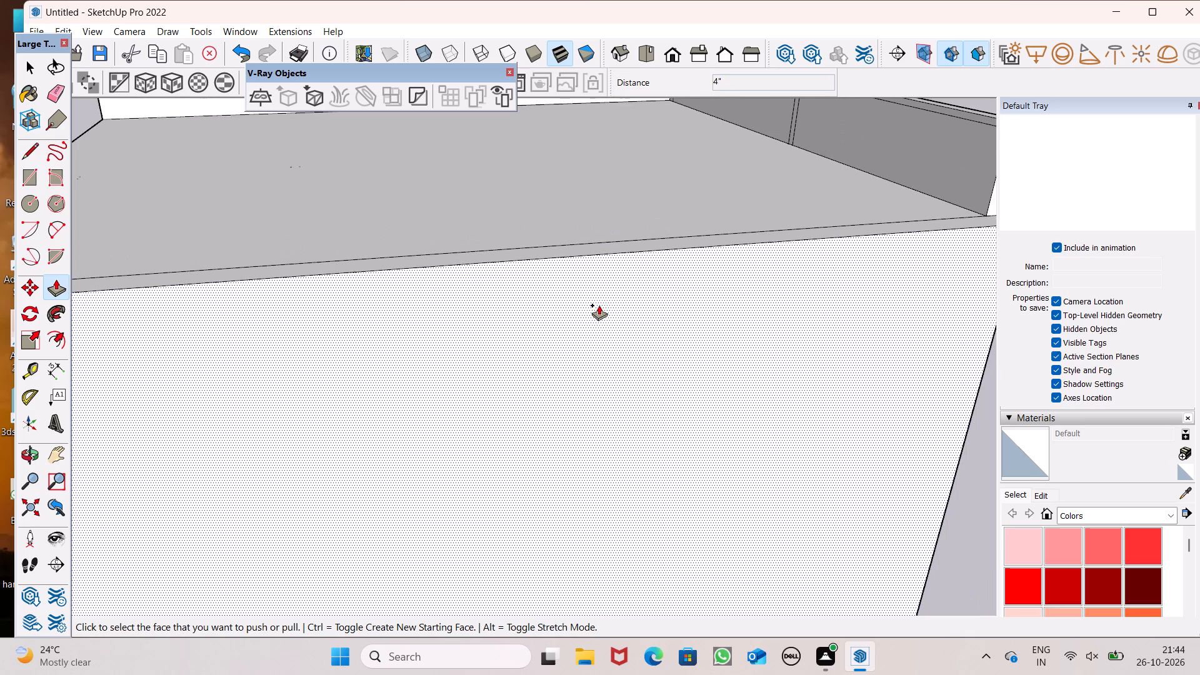
pyautogui.scroll(-3, 599, 305)
pyautogui.moveTo(599, 344); pyautogui.dragTo(774, 345, button='middle')
pyautogui.scroll(-4, 594, 367)
pyautogui.moveTo(596, 377); pyautogui.dragTo(711, 385, button='middle')
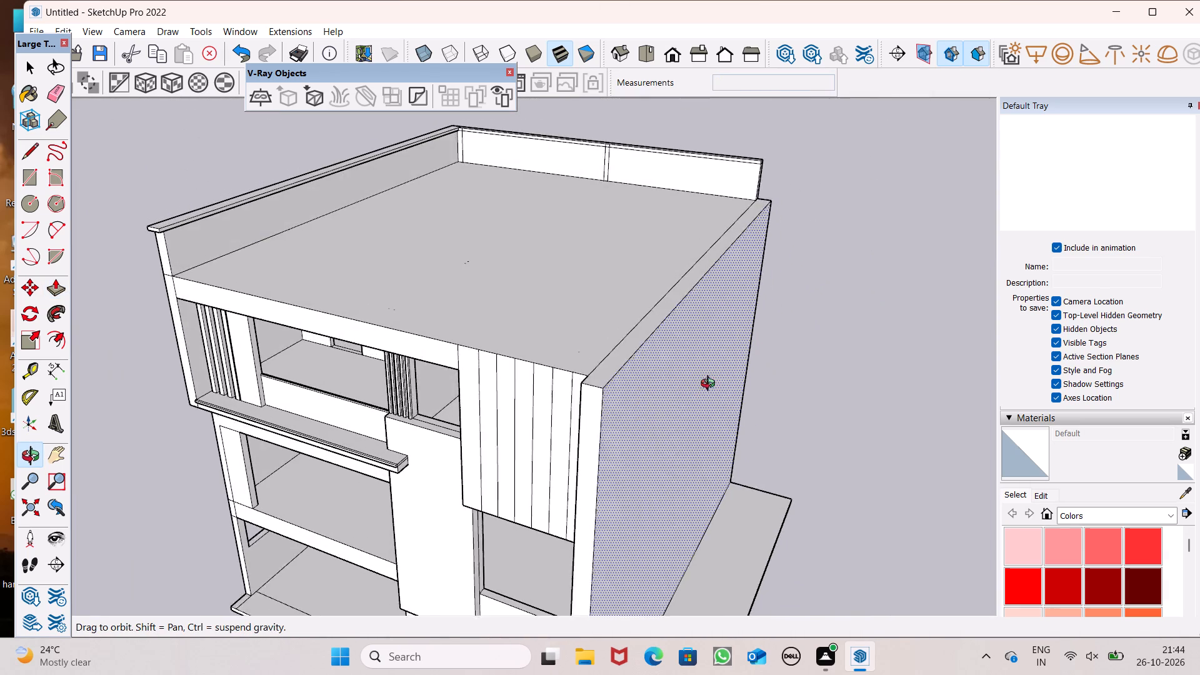
pyautogui.moveTo(711, 385); pyautogui.dragTo(727, 378, button='middle')
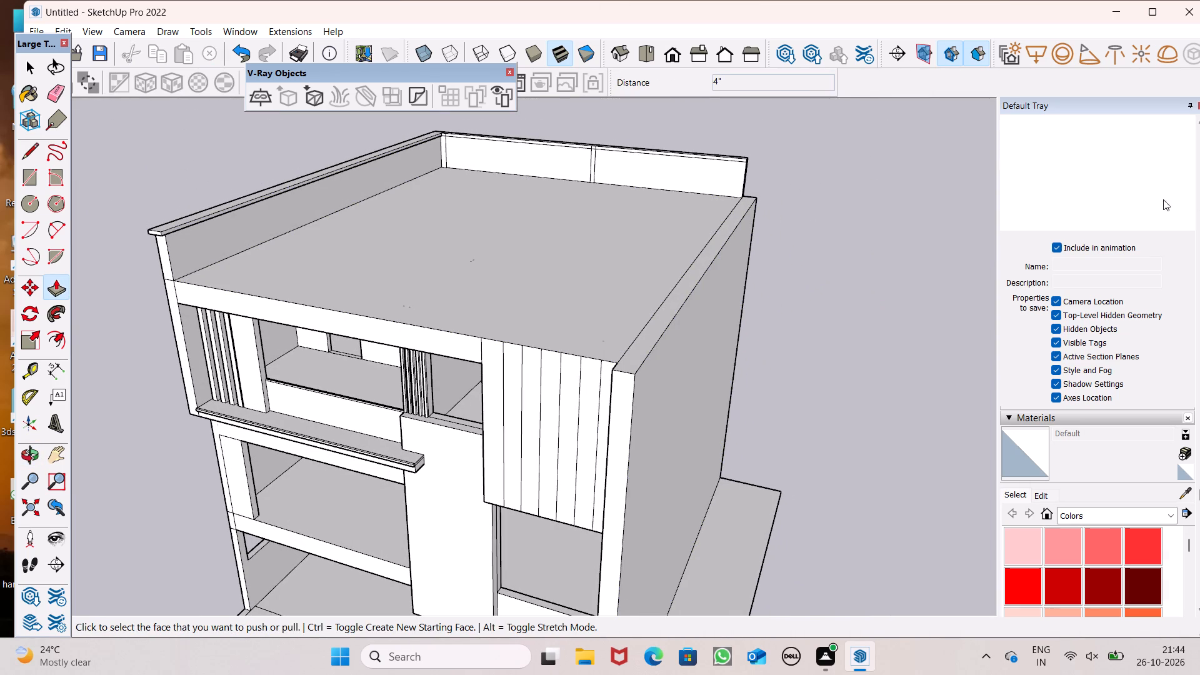
pyautogui.click(59, 86)
pyautogui.scroll(18, 361, 107)
pyautogui.moveTo(474, 164); pyautogui.dragTo(489, 216, button='middle')
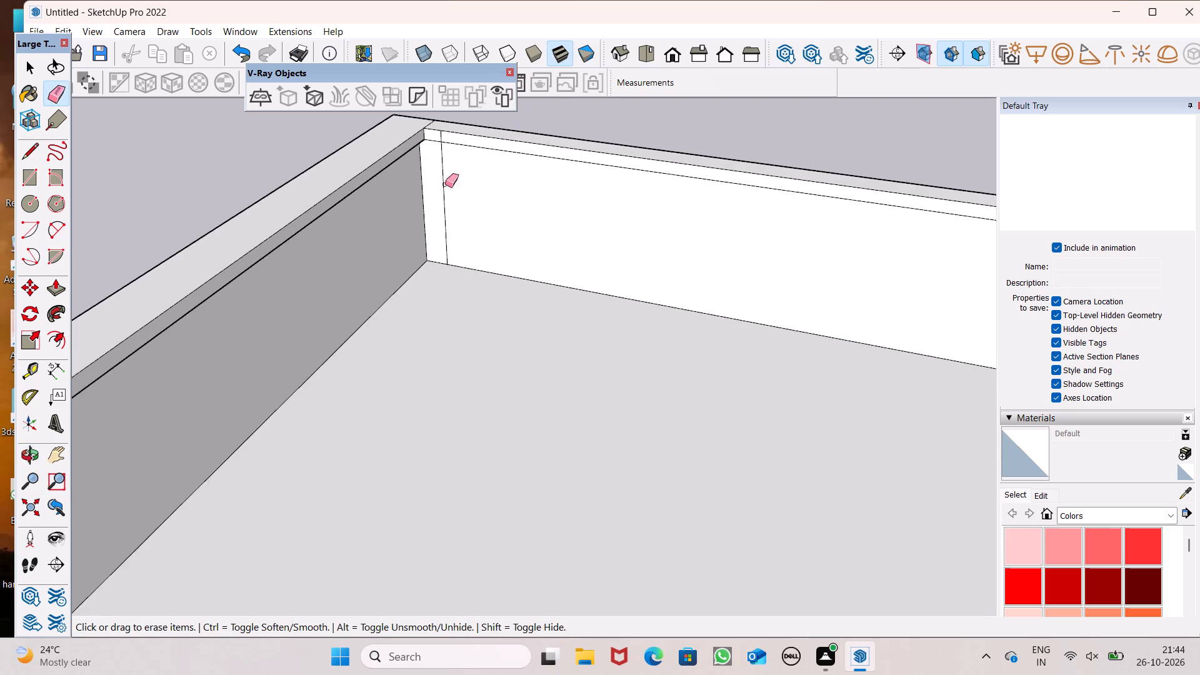
pyautogui.scroll(7, 440, 142)
pyautogui.click(431, 137)
pyautogui.moveTo(431, 167); pyautogui.dragTo(438, 171)
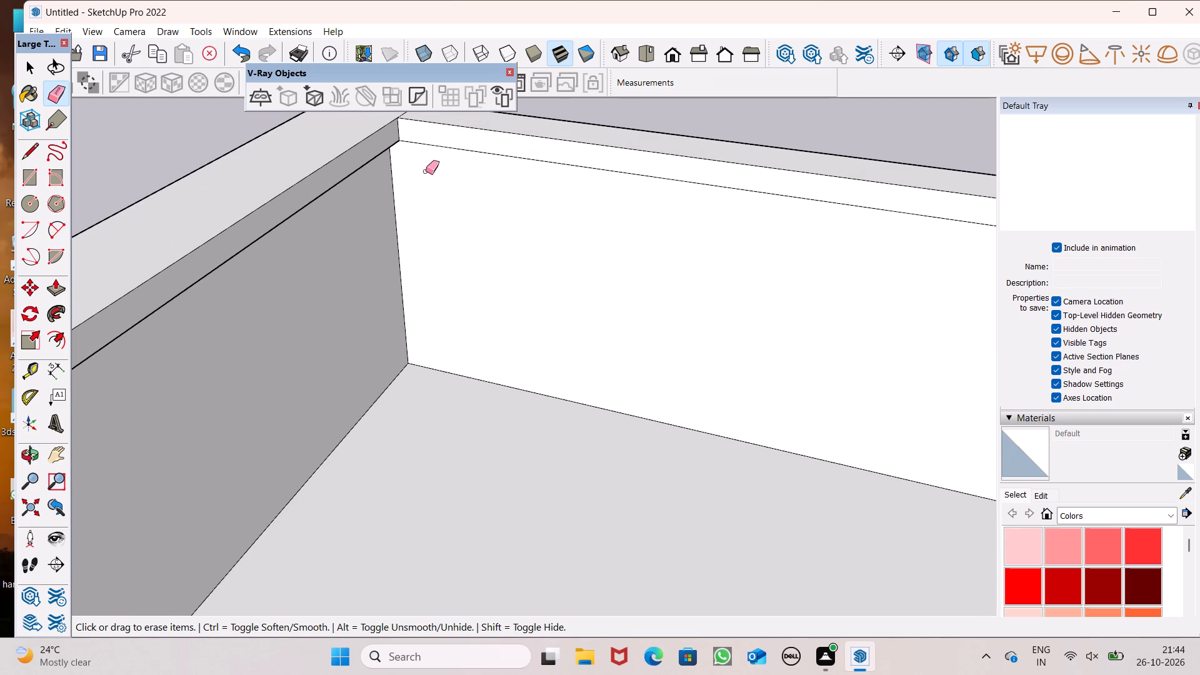
pyautogui.scroll(-7, 418, 184)
pyautogui.scroll(4, 417, 150)
pyautogui.moveTo(421, 169); pyautogui.dragTo(427, 177)
pyautogui.scroll(1, 364, 142)
pyautogui.scroll(-6, 361, 142)
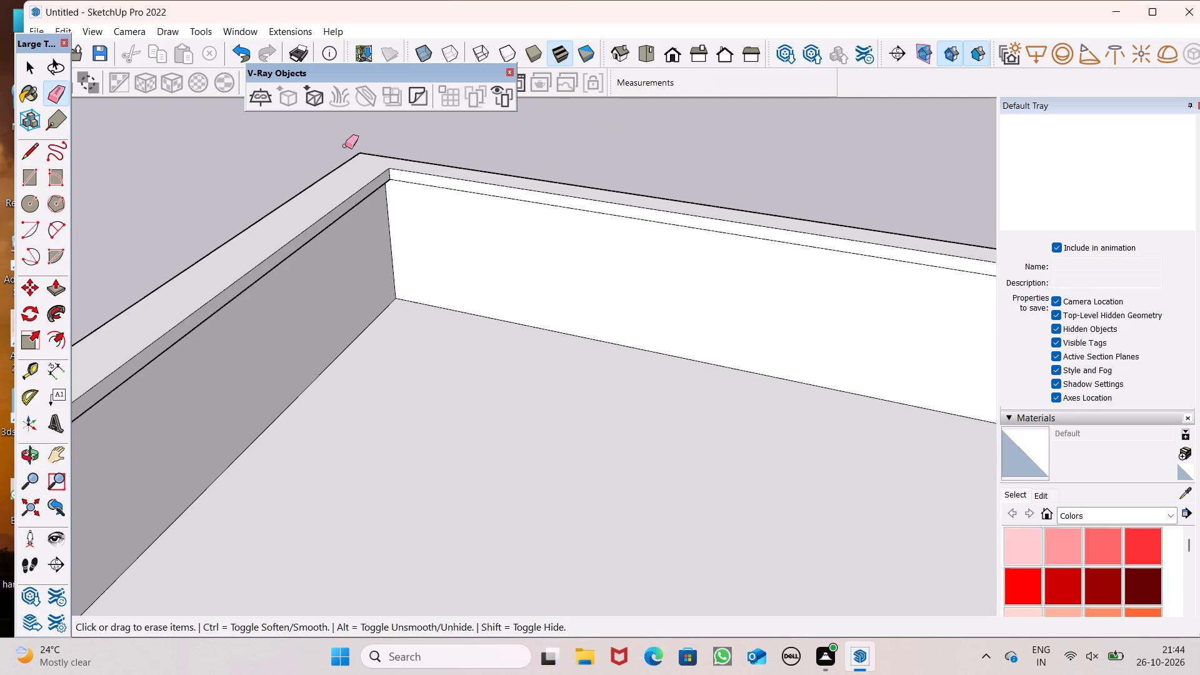
# Erase the pair of leftover vertical lines midway along the rear parapet's inner face.
pyautogui.scroll(-5, 345, 146)
pyautogui.scroll(1, 384, 182)
pyautogui.moveTo(386, 189); pyautogui.dragTo(397, 207, button='middle')
pyautogui.scroll(-5, 281, 181)
pyautogui.scroll(6, 703, 306)
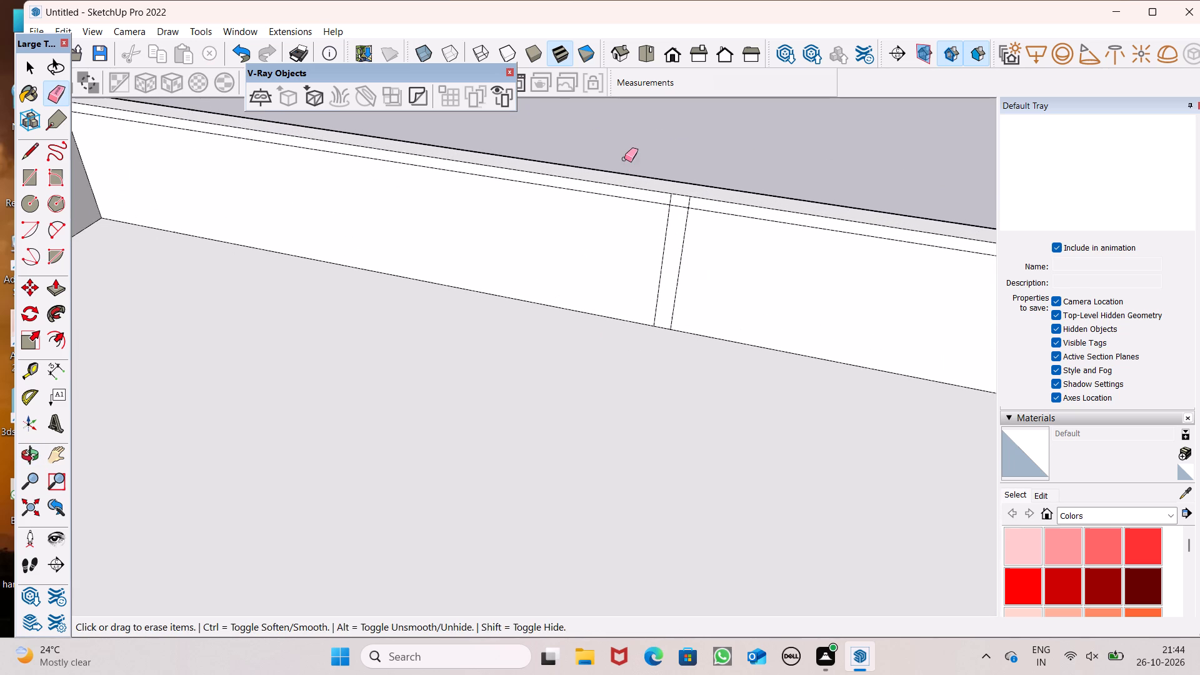
pyautogui.scroll(7, 702, 184)
pyautogui.moveTo(627, 210); pyautogui.dragTo(684, 214)
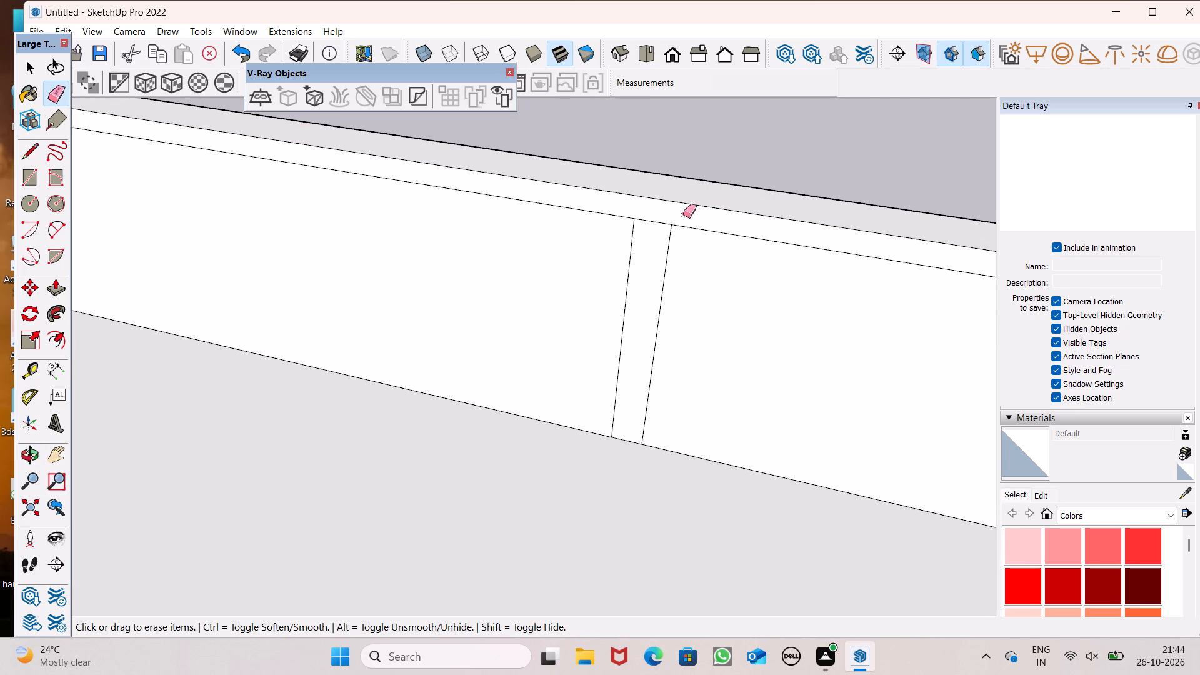
pyautogui.moveTo(629, 237); pyautogui.dragTo(676, 262)
pyautogui.scroll(-7, 589, 209)
pyautogui.scroll(-6, 402, 264)
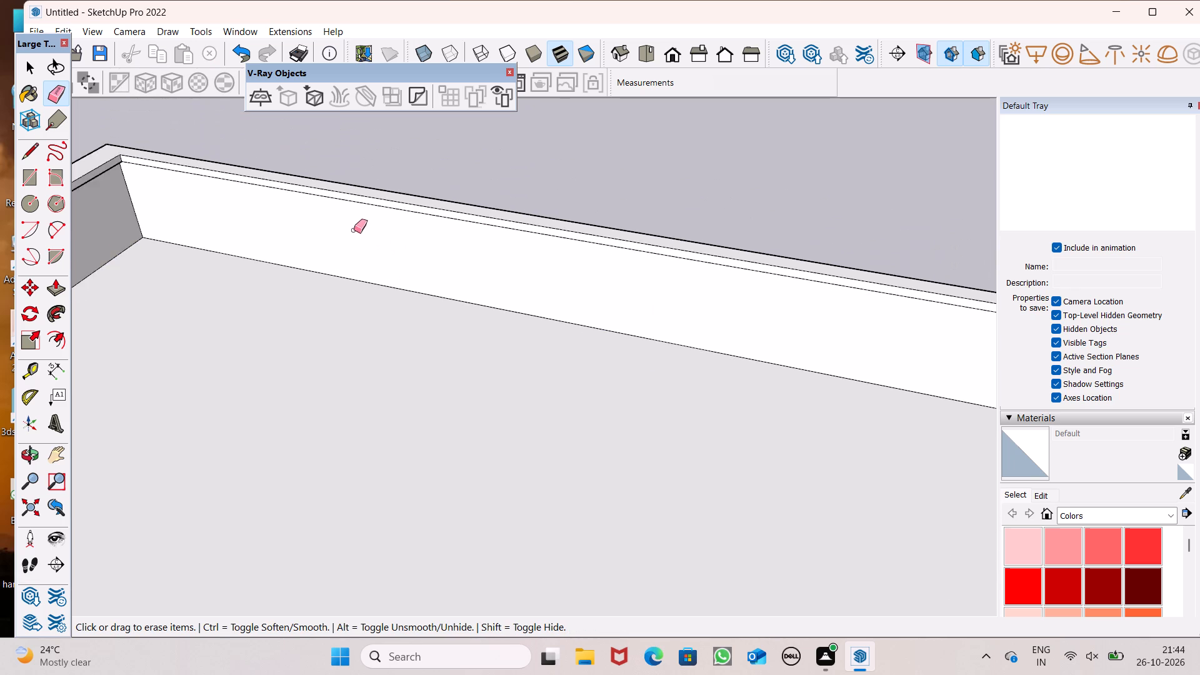
# Draw a rectangular outline on the roof slab against the unraised side strip, near the slatted front corner, about 19' deep.
pyautogui.scroll(-5, 354, 230)
pyautogui.moveTo(446, 267); pyautogui.dragTo(336, 286, button='middle')
pyautogui.scroll(2, 484, 267)
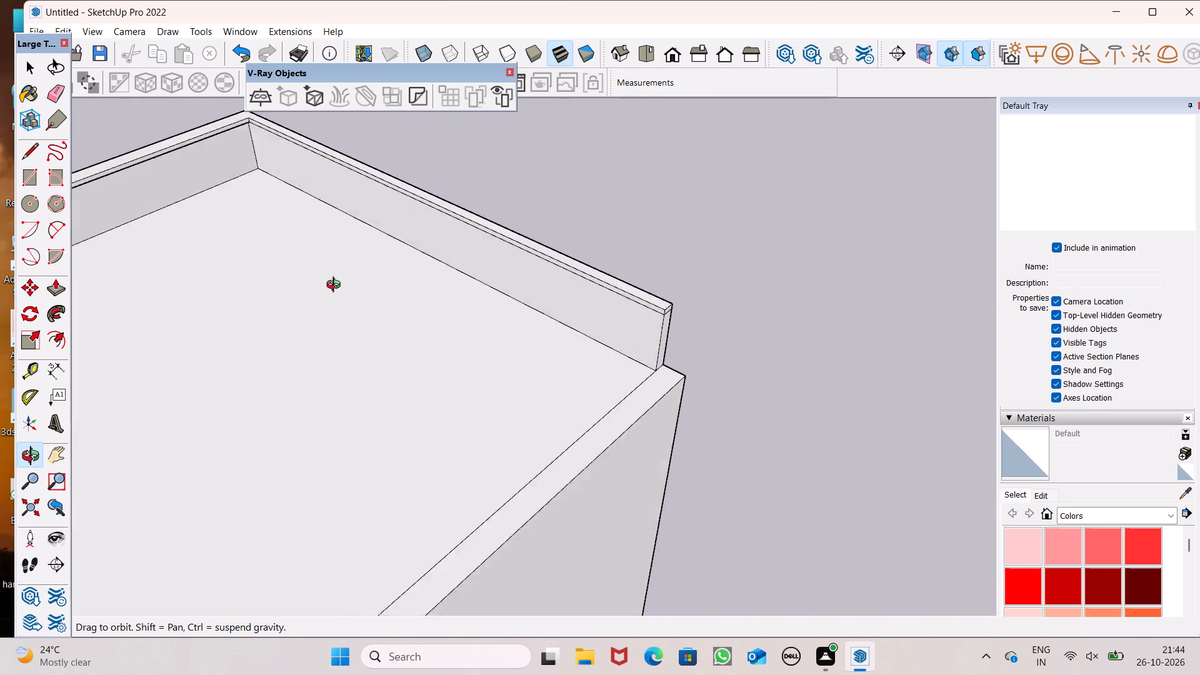
pyautogui.moveTo(336, 286); pyautogui.dragTo(431, 245, button='middle')
pyautogui.scroll(-7, 422, 226)
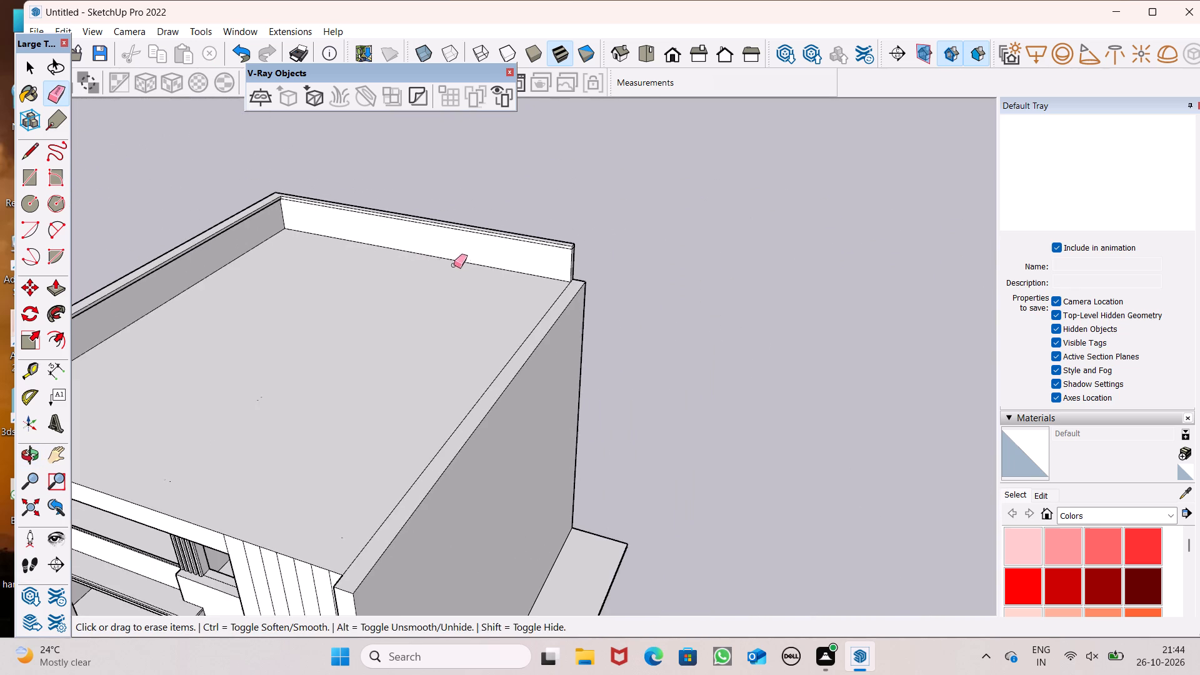
pyautogui.moveTo(461, 266); pyautogui.dragTo(615, 211, button='middle')
pyautogui.scroll(-4, 614, 223)
pyautogui.moveTo(664, 336); pyautogui.dragTo(637, 322, button='middle')
pyautogui.scroll(-2, 589, 330)
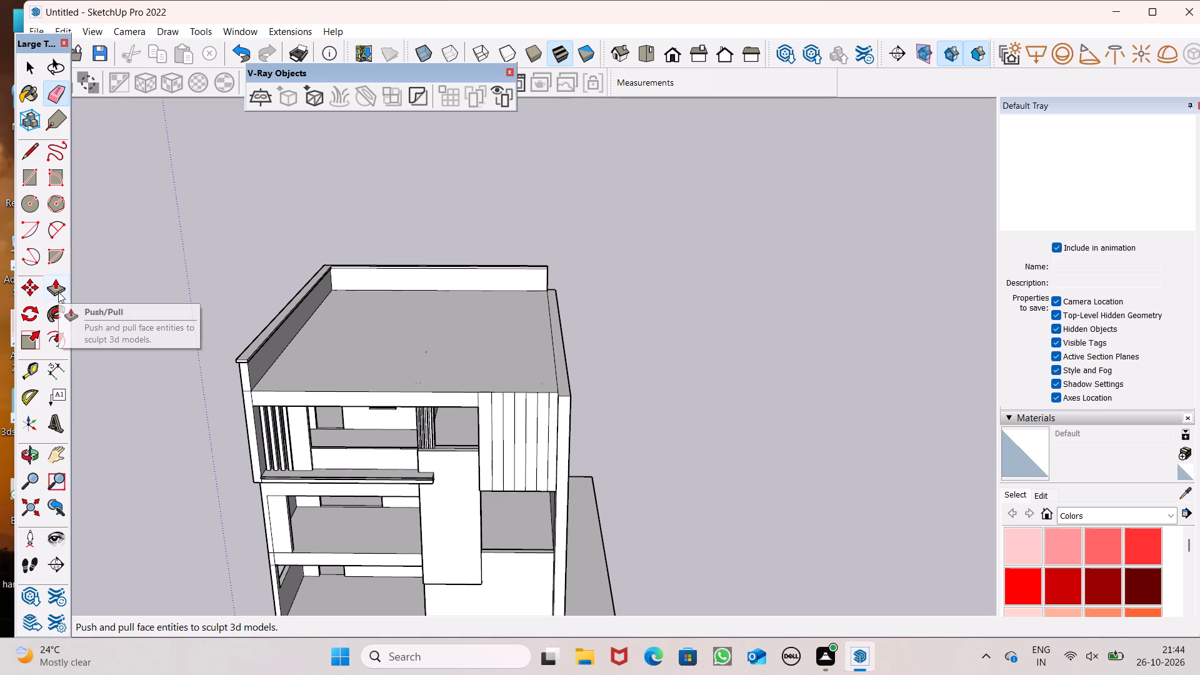
pyautogui.click(34, 155)
pyautogui.scroll(-2, 222, 276)
pyautogui.moveTo(314, 309); pyautogui.dragTo(415, 370, button='middle')
pyautogui.scroll(-1, 416, 371)
pyautogui.moveTo(483, 367); pyautogui.dragTo(460, 512, button='middle')
pyautogui.scroll(6, 466, 427)
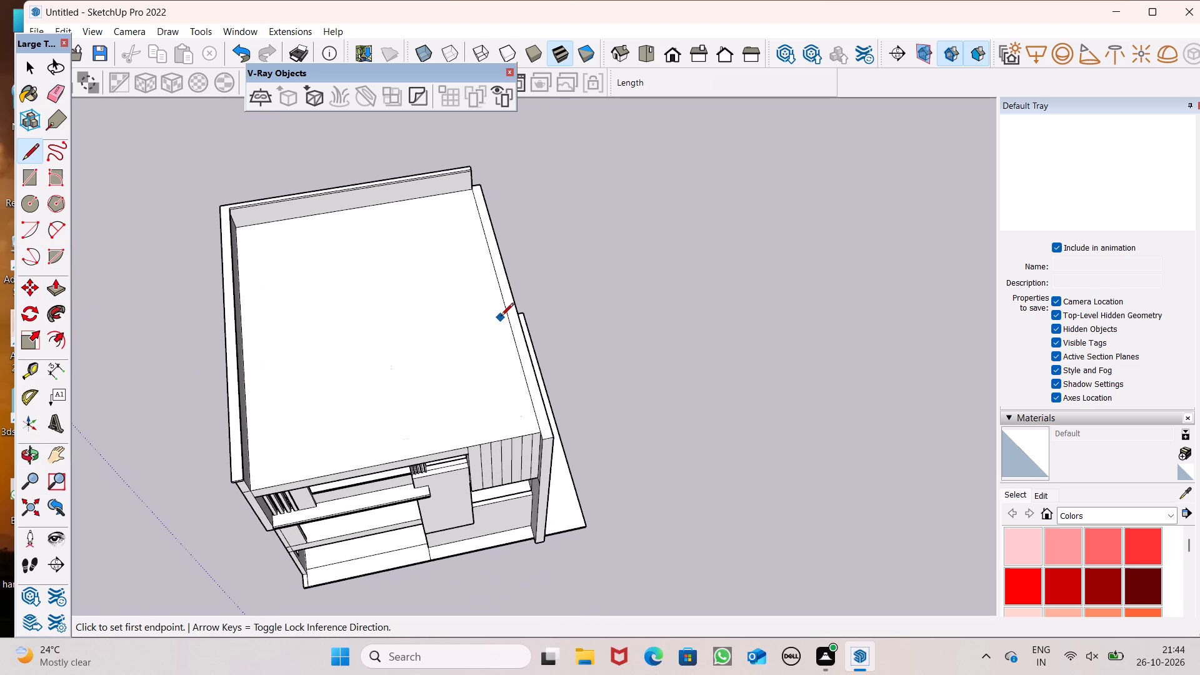
pyautogui.scroll(3, 498, 305)
pyautogui.scroll(-2, 496, 304)
pyautogui.click(505, 302)
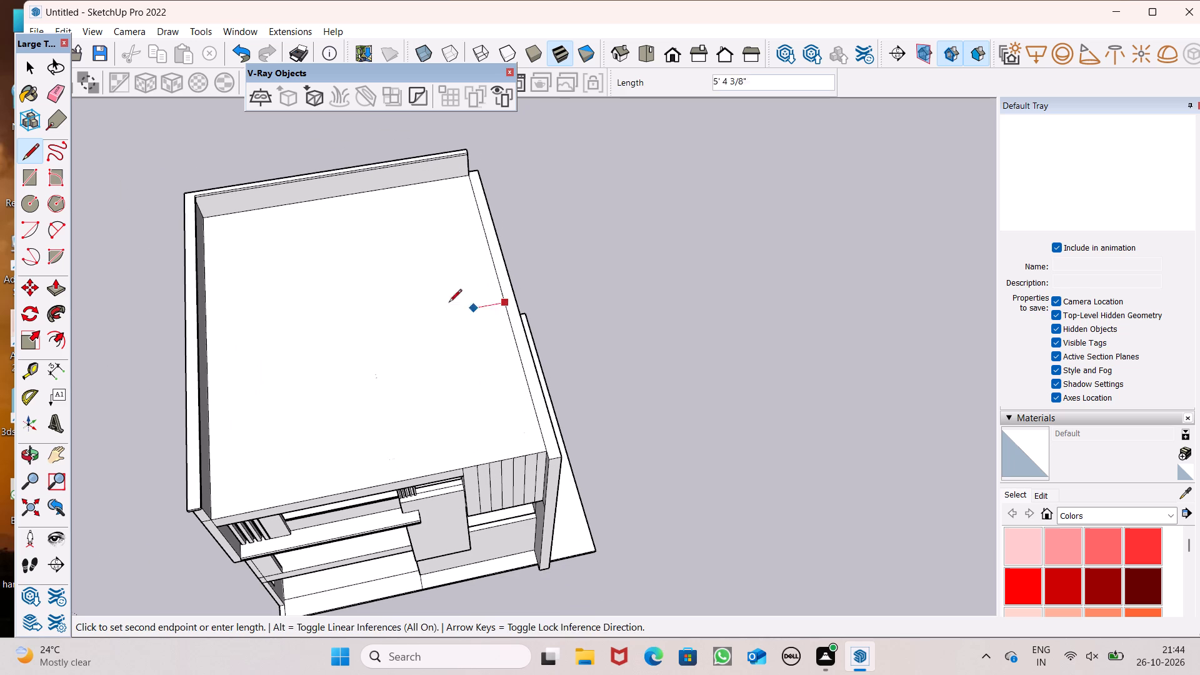
pyautogui.click(371, 332)
pyautogui.click(401, 456)
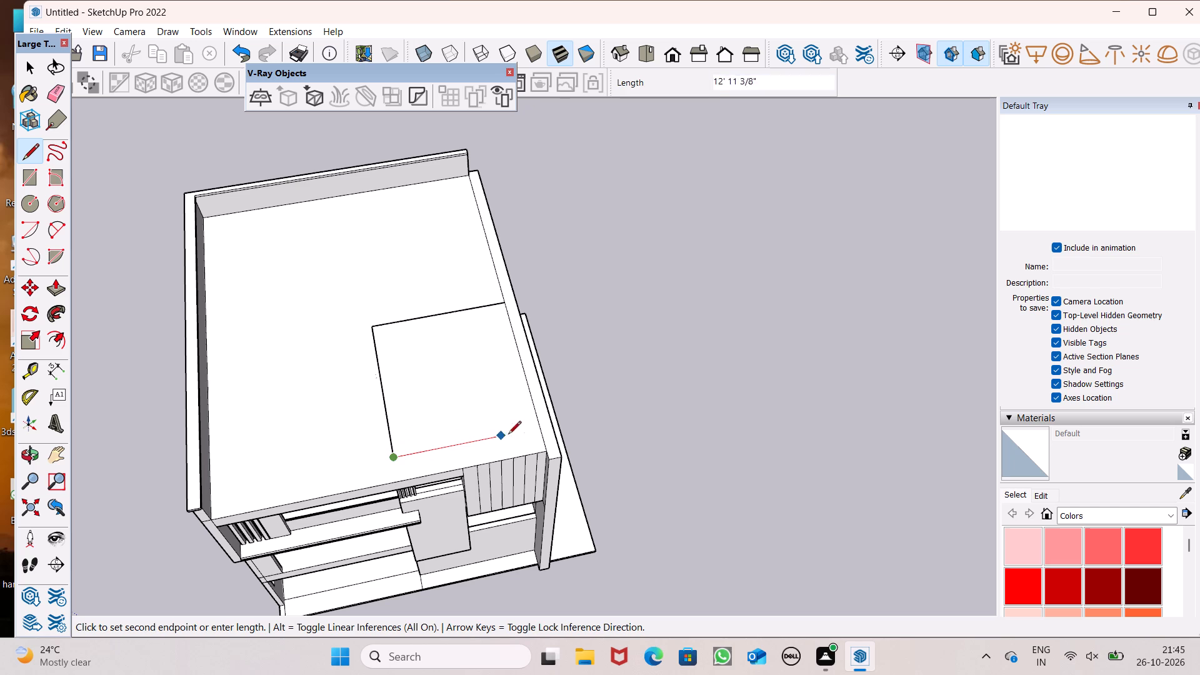
pyautogui.click(540, 429)
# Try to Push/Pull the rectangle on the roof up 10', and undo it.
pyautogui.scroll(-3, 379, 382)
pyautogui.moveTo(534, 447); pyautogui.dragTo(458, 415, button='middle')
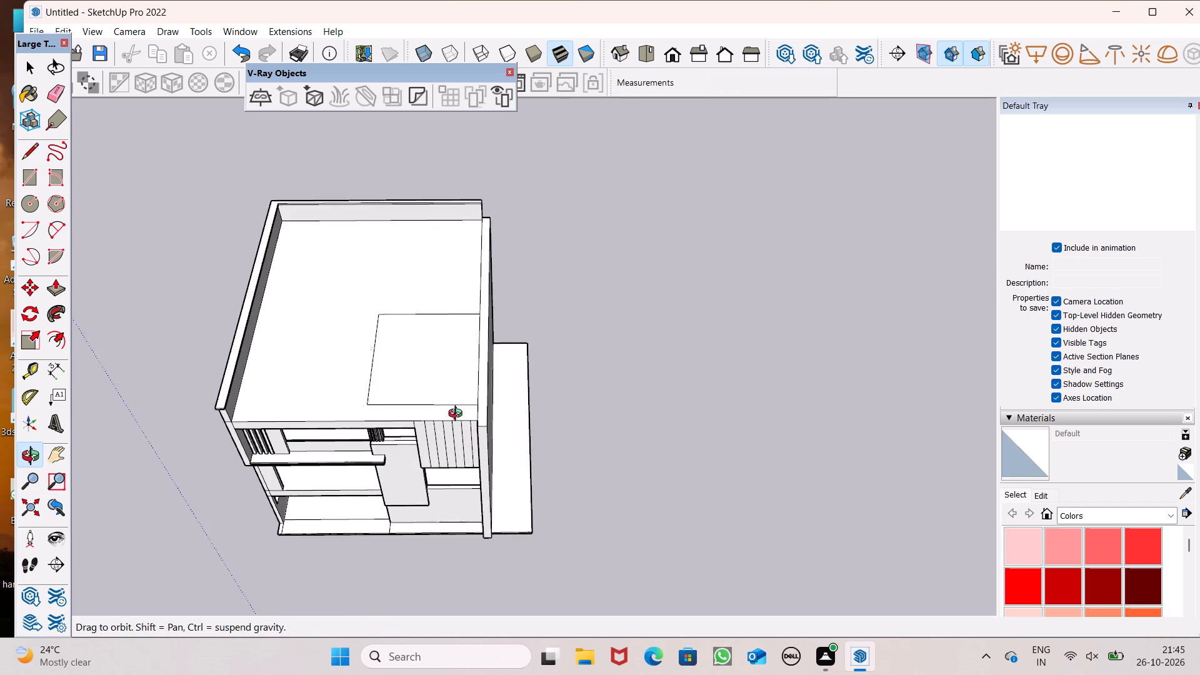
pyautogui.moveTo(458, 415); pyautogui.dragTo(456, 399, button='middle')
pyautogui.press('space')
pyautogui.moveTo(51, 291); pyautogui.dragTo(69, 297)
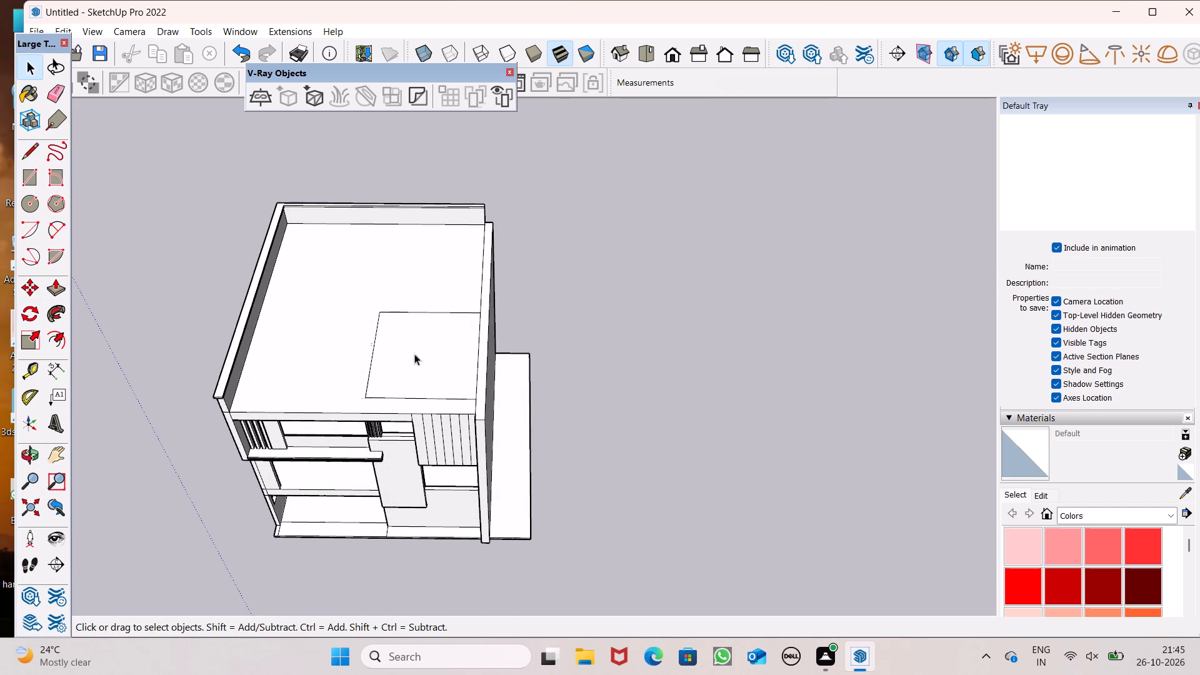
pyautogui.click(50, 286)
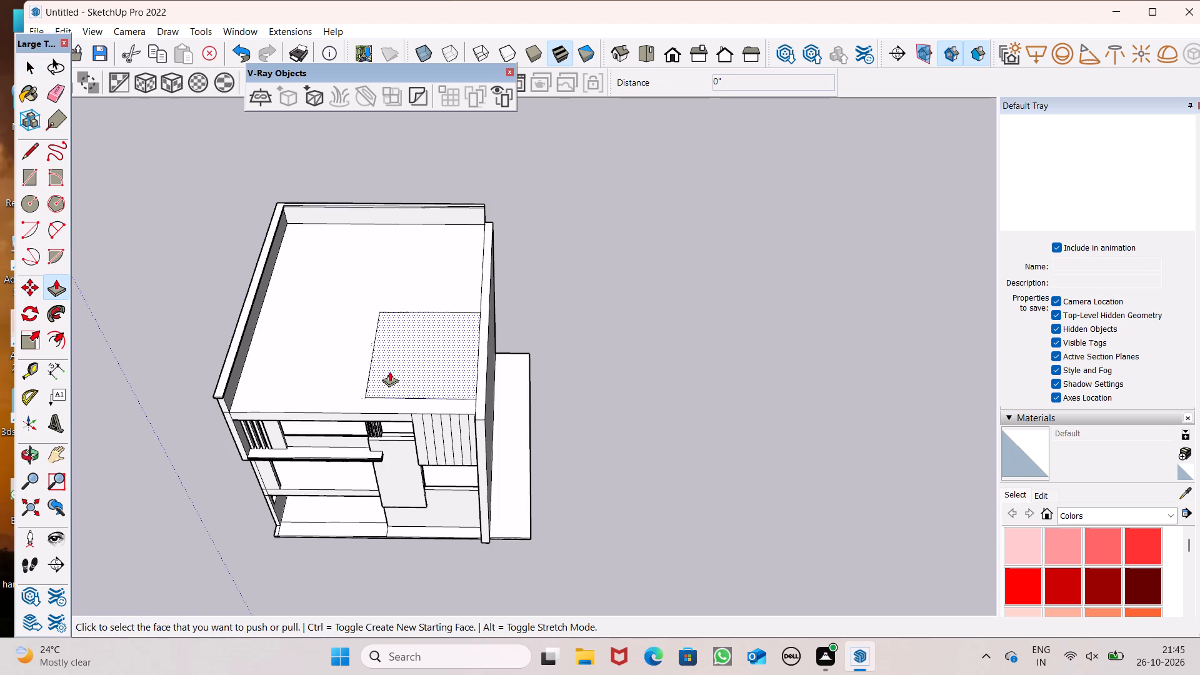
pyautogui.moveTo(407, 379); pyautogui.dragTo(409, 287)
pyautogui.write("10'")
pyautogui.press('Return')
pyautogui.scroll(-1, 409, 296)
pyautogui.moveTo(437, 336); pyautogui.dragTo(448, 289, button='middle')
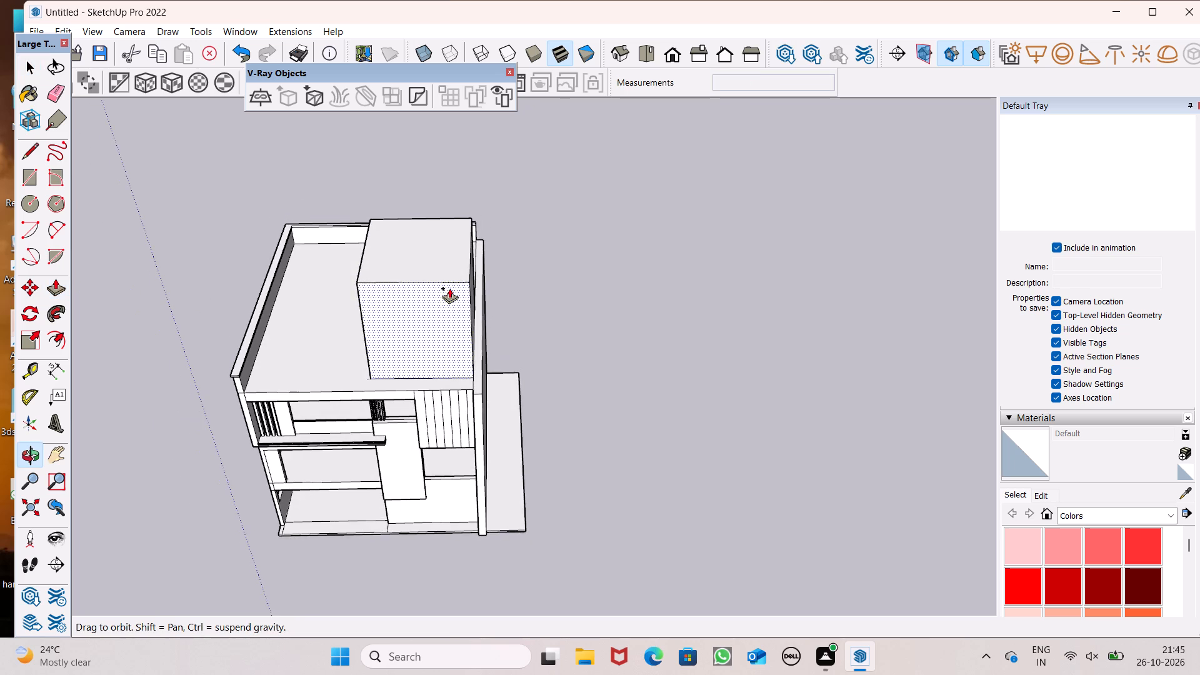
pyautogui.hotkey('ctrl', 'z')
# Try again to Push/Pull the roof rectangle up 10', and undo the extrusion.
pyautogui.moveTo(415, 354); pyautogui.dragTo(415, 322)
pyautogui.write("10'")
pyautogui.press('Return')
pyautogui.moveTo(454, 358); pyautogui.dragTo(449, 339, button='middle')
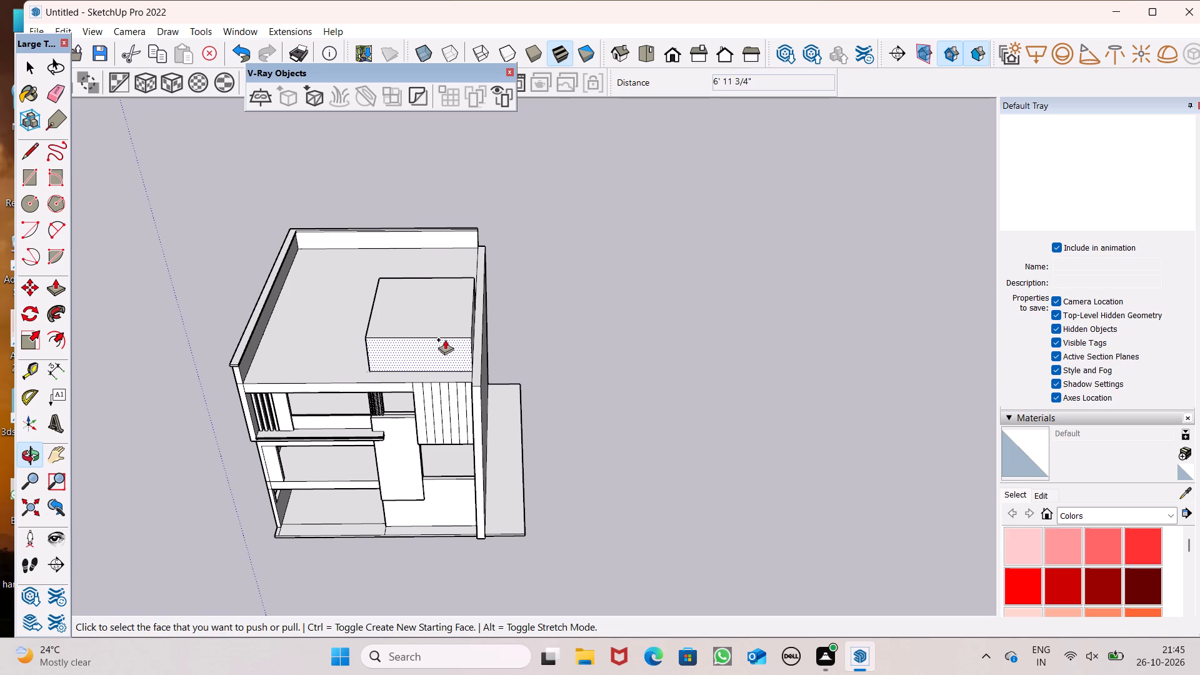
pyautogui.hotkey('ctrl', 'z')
# Push/Pull the roof rectangle up 10' to form a rooftop room block.
pyautogui.moveTo(394, 356); pyautogui.dragTo(400, 316)
pyautogui.write('19')
pyautogui.press('BackSpace')
pyautogui.write("0'")
pyautogui.press('Return')
pyautogui.moveTo(413, 331); pyautogui.dragTo(498, 187, button='middle')
pyautogui.middleClick(498, 187)
pyautogui.press('space')
# Measure the rooftop room block's height along its front vertical edge with the Dimension tool, without placing the dimension.
pyautogui.scroll(1, 537, 334)
pyautogui.moveTo(537, 334); pyautogui.dragTo(536, 334, button='middle')
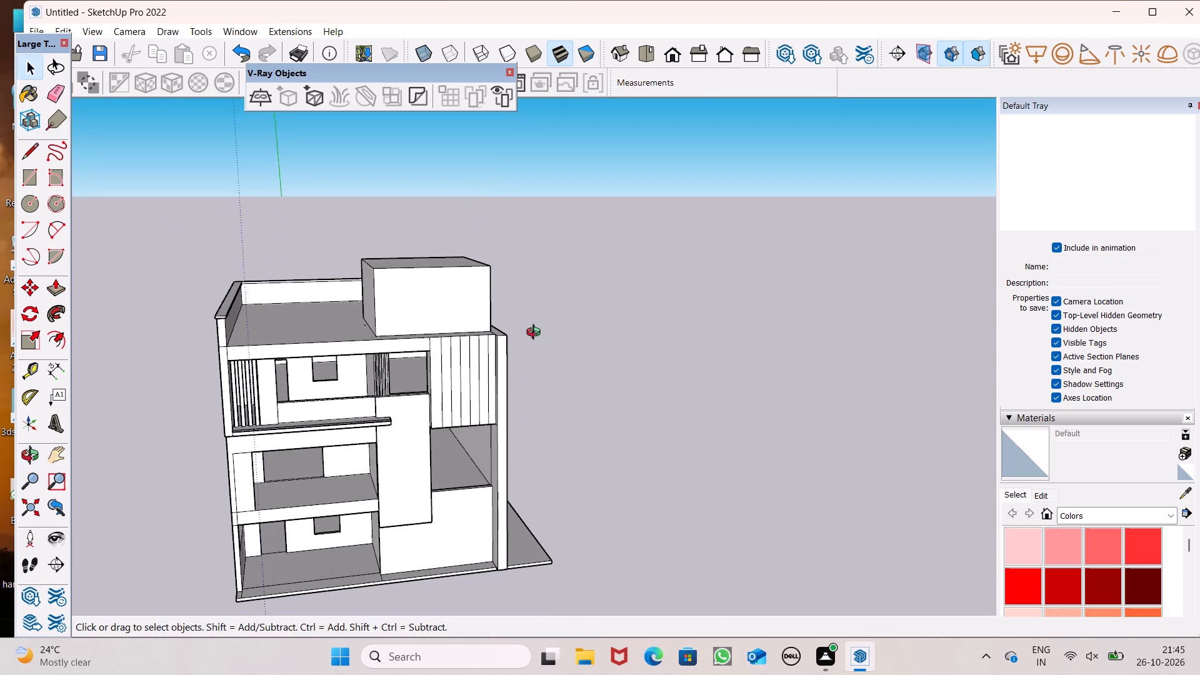
pyautogui.moveTo(536, 334); pyautogui.dragTo(478, 337, button='middle')
pyautogui.click(47, 377)
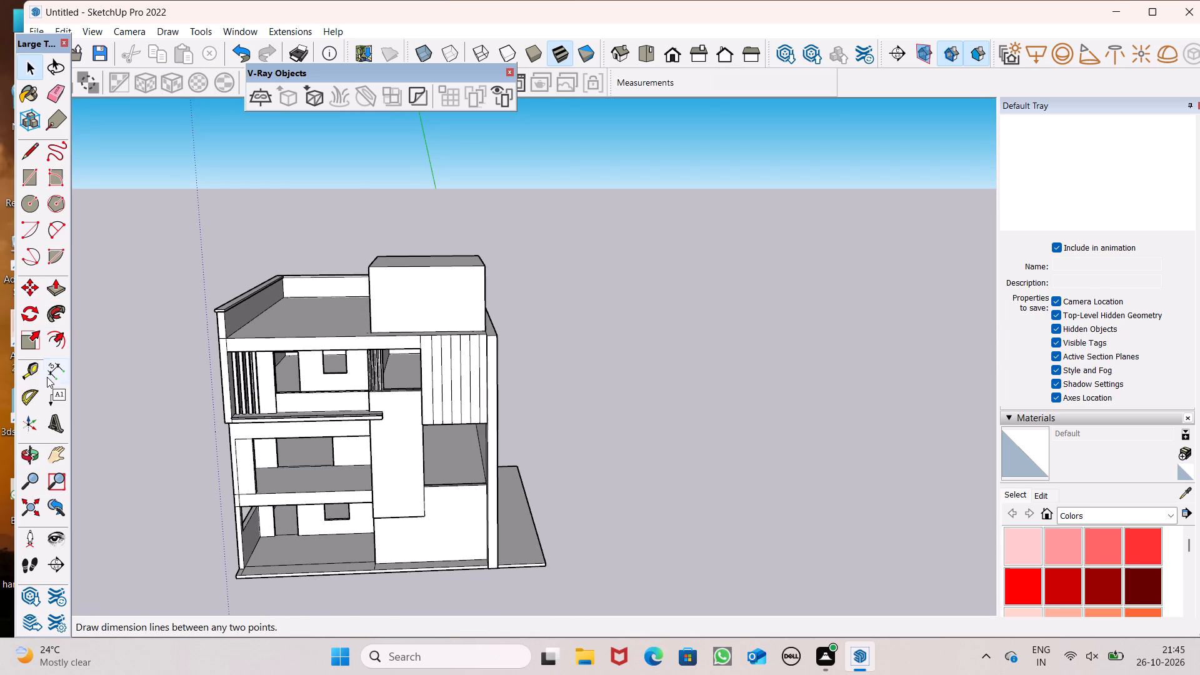
pyautogui.moveTo(273, 358); pyautogui.dragTo(311, 368, button='middle')
pyautogui.scroll(8, 291, 316)
pyautogui.scroll(-1, 495, 307)
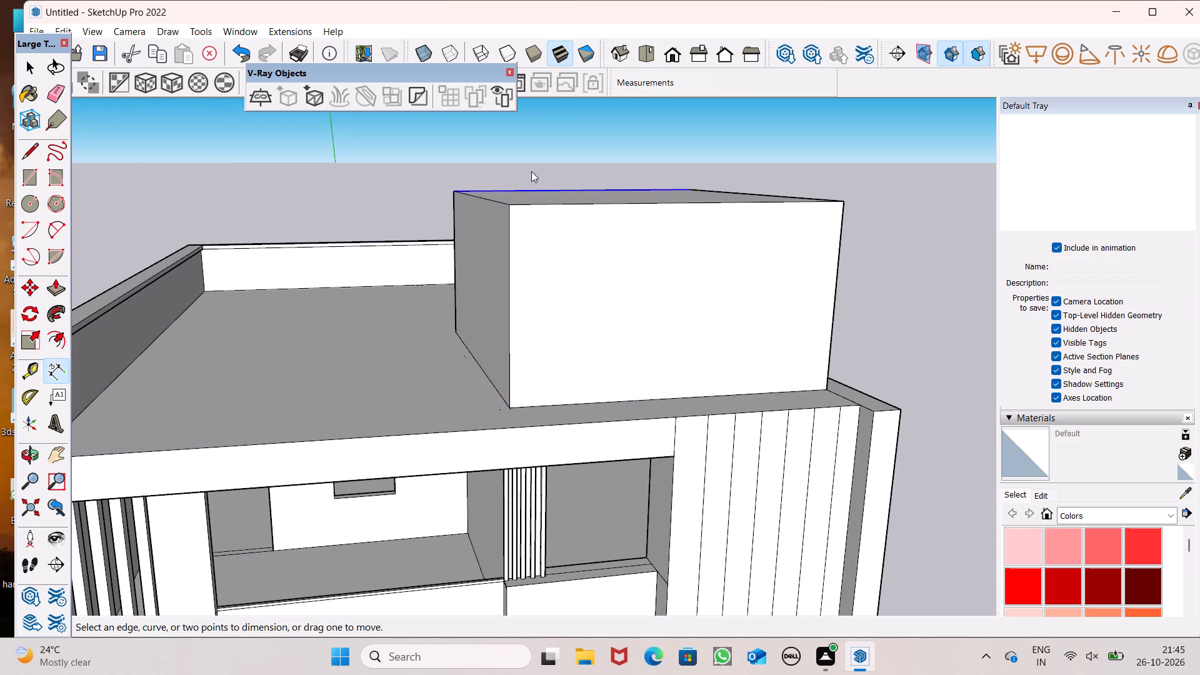
pyautogui.click(517, 198)
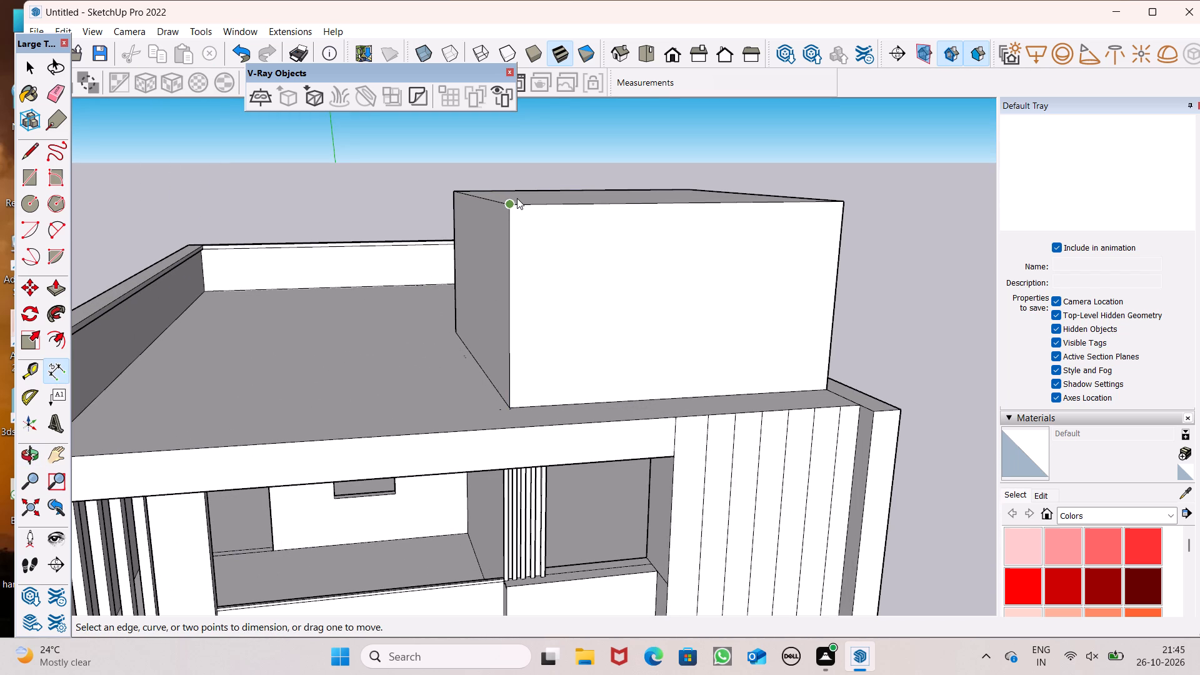
pyautogui.moveTo(511, 405); pyautogui.dragTo(504, 374)
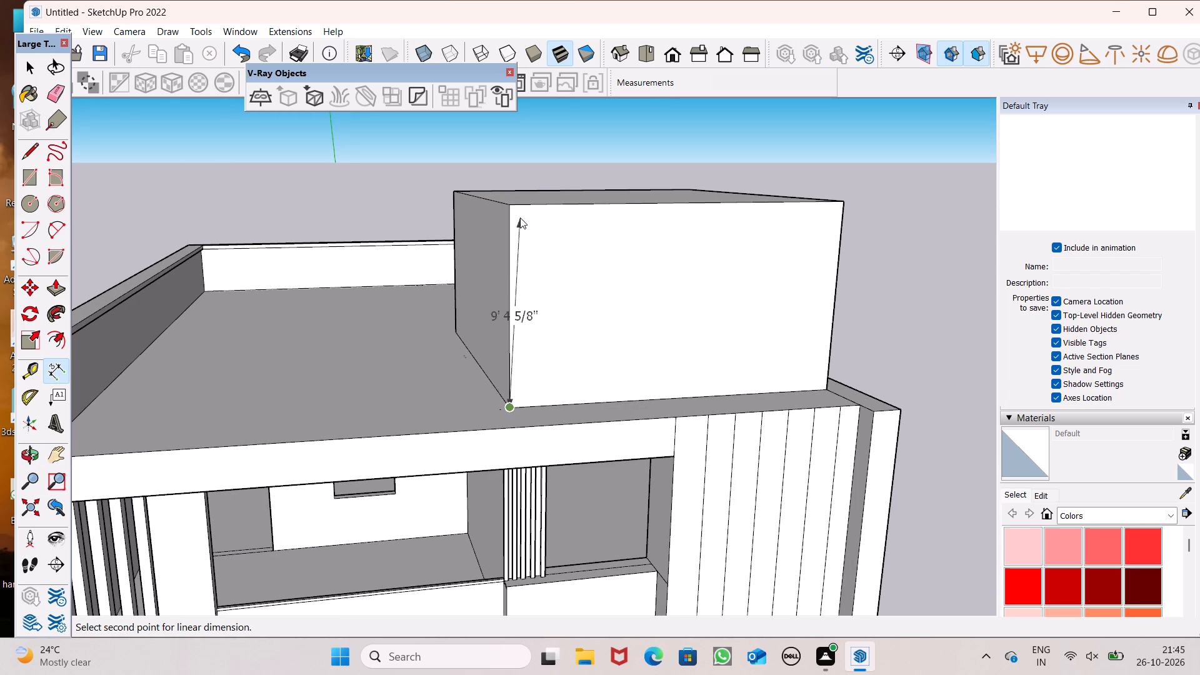
pyautogui.click(511, 207)
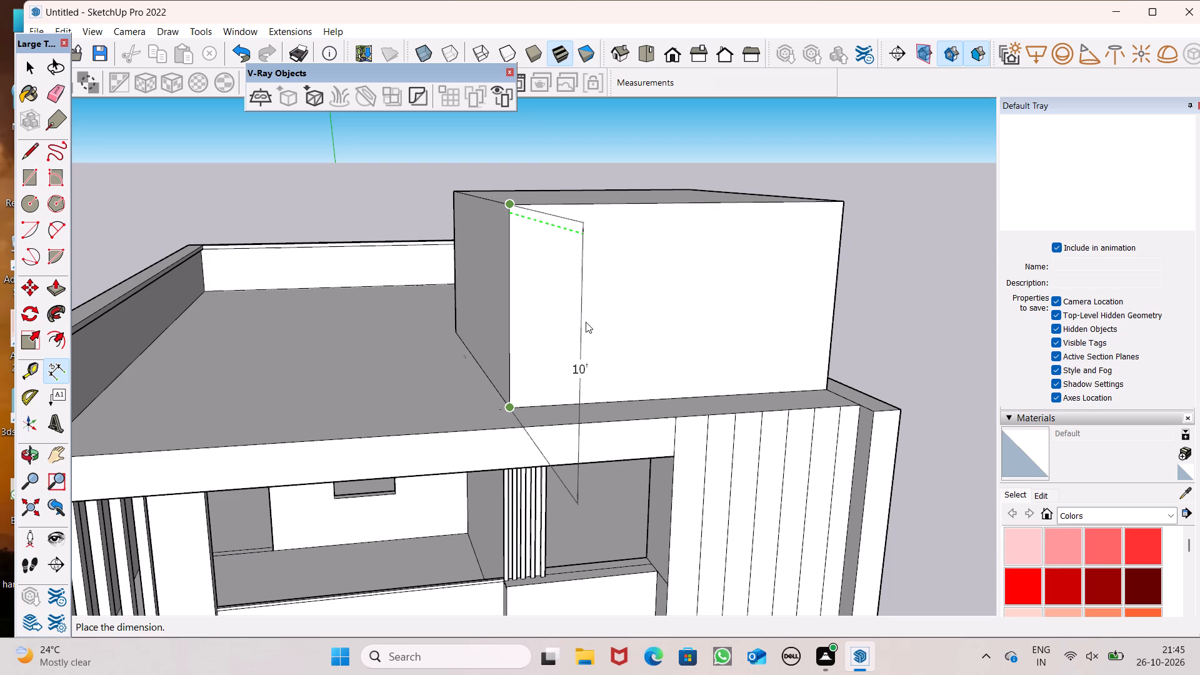
pyautogui.press('space')
pyautogui.scroll(-6, 459, 326)
pyautogui.press('Tab')
# Draw a line about 1' 6" long across the unraised side strip from the rooftop block's rear corner to the outer edge.
pyautogui.moveTo(469, 342); pyautogui.dragTo(284, 397, button='middle')
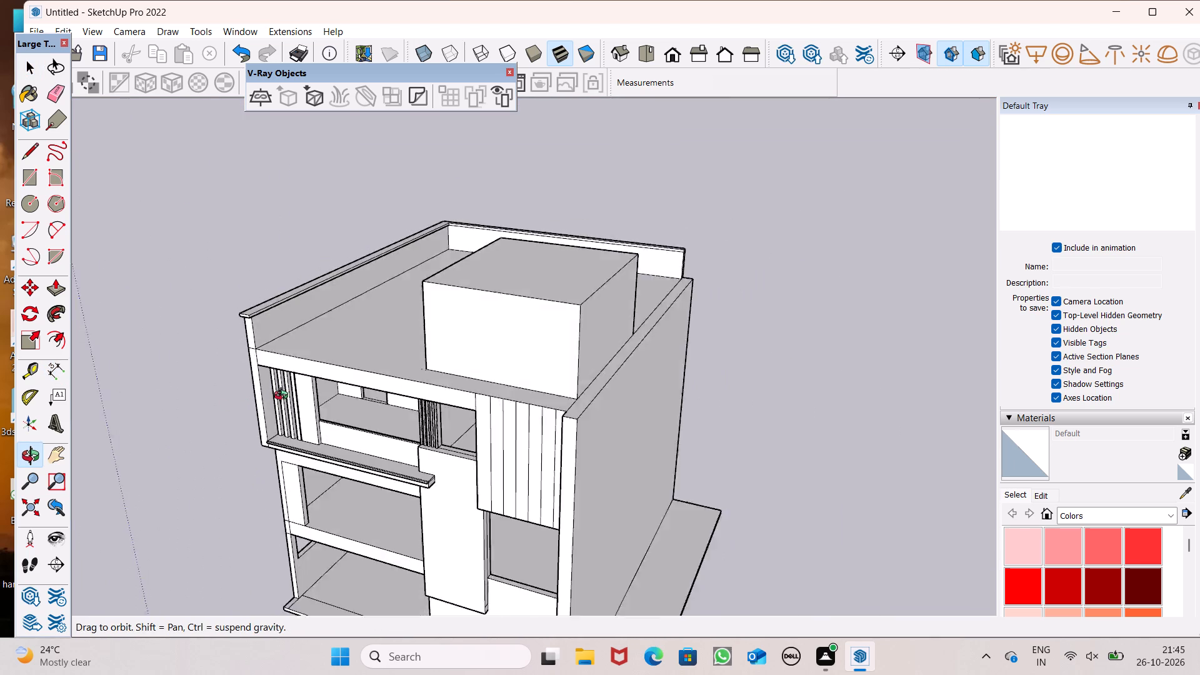
pyautogui.moveTo(284, 397); pyautogui.dragTo(339, 394, button='middle')
pyautogui.scroll(-2, 459, 356)
pyautogui.moveTo(550, 362); pyautogui.dragTo(475, 429, button='middle')
pyautogui.scroll(1, 550, 362)
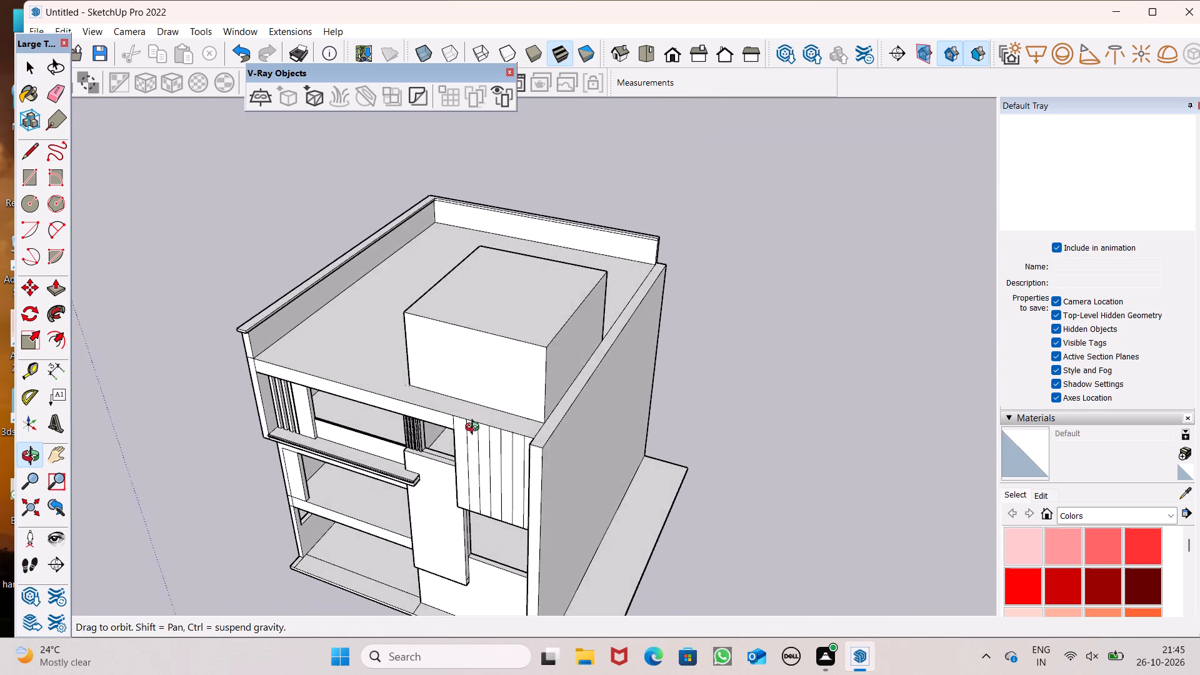
pyautogui.moveTo(475, 429); pyautogui.dragTo(482, 456, button='middle')
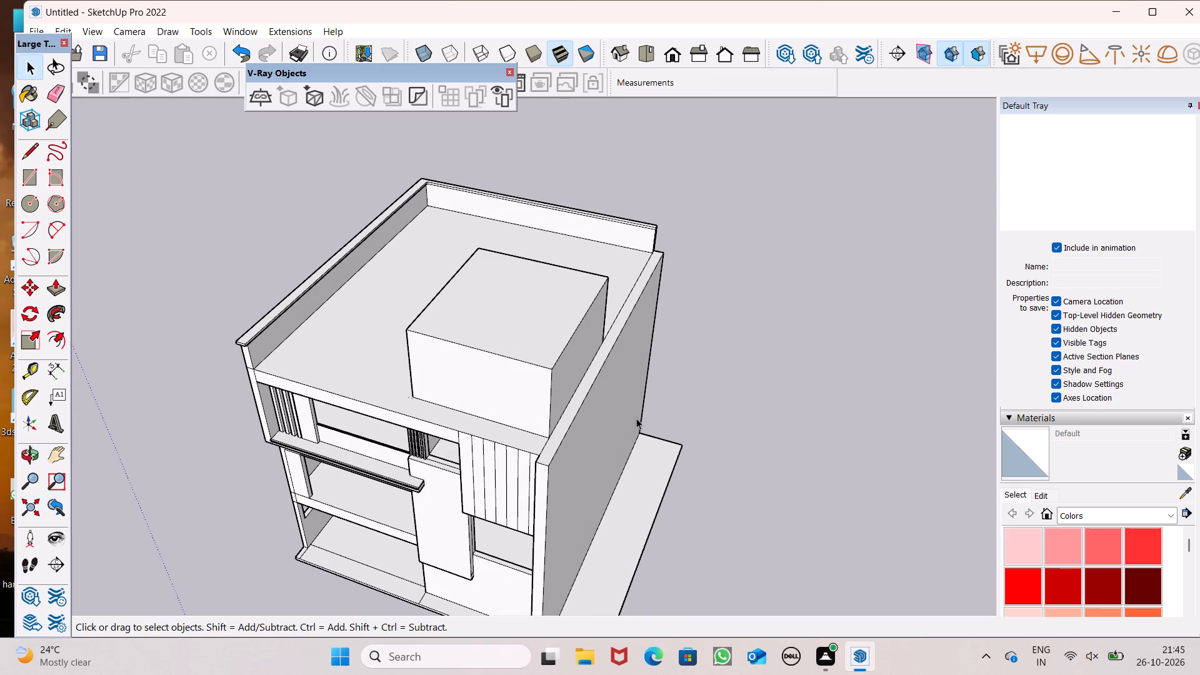
pyautogui.scroll(1, 631, 413)
pyautogui.moveTo(627, 412); pyautogui.dragTo(631, 446, button='middle')
pyautogui.middleClick(621, 454)
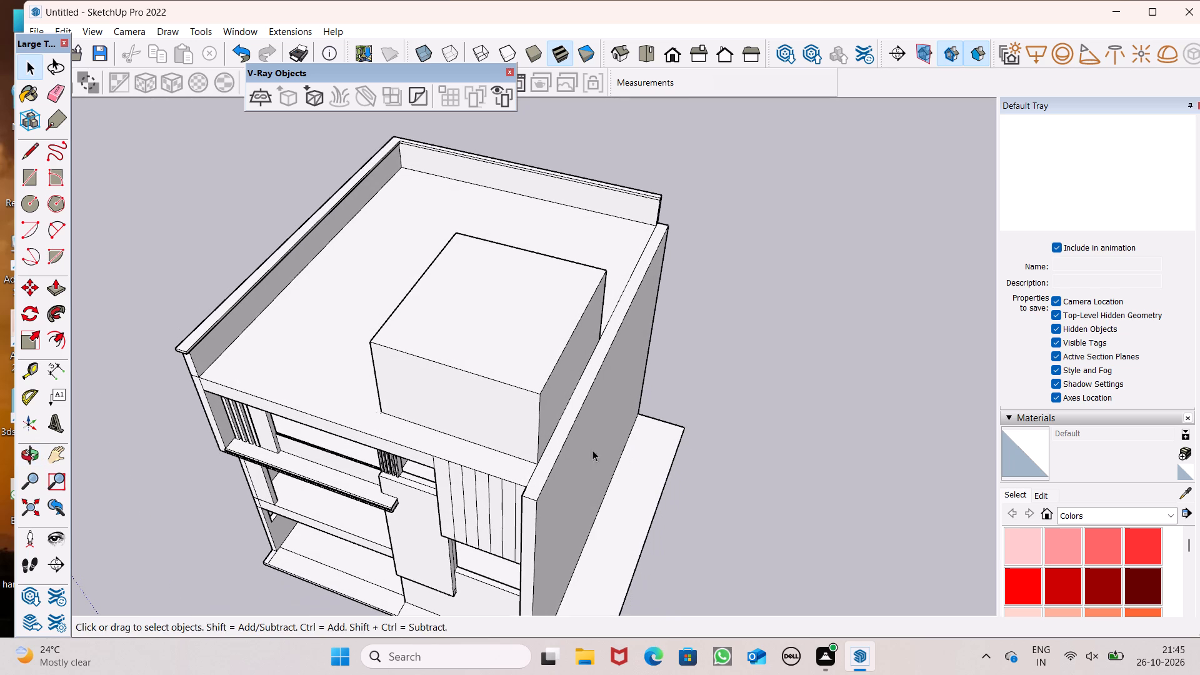
pyautogui.click(30, 147)
pyautogui.moveTo(395, 273); pyautogui.dragTo(136, 313, button='middle')
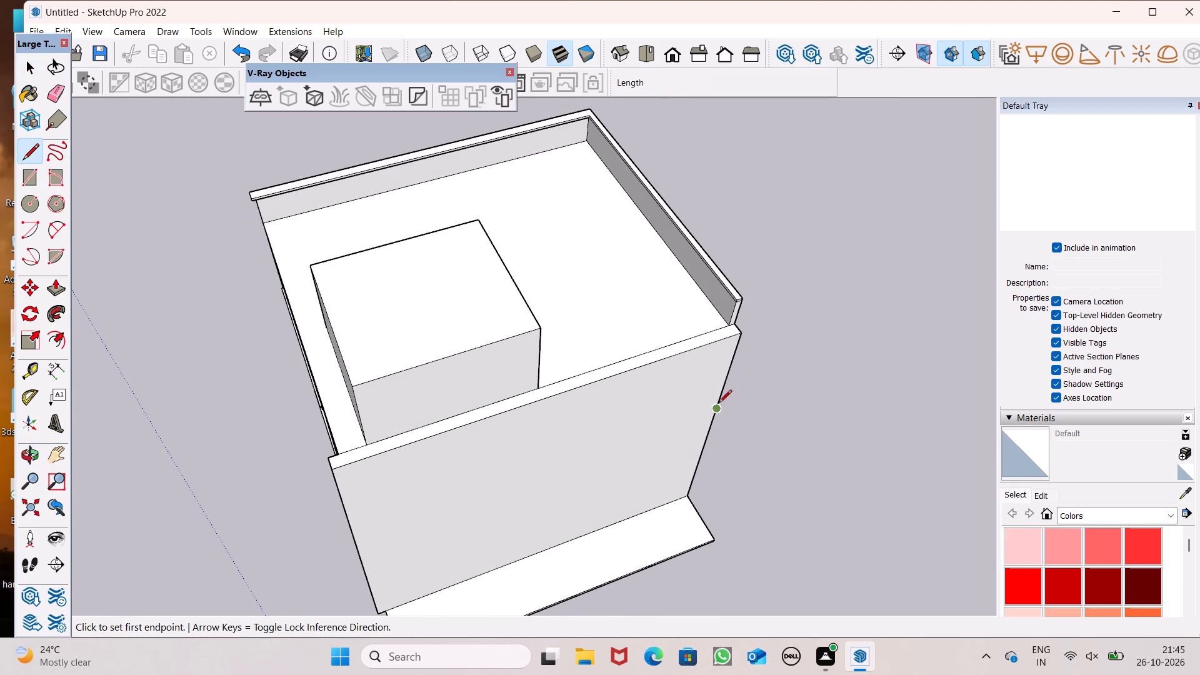
pyautogui.moveTo(714, 404); pyautogui.dragTo(652, 432, button='middle')
pyautogui.scroll(7, 539, 407)
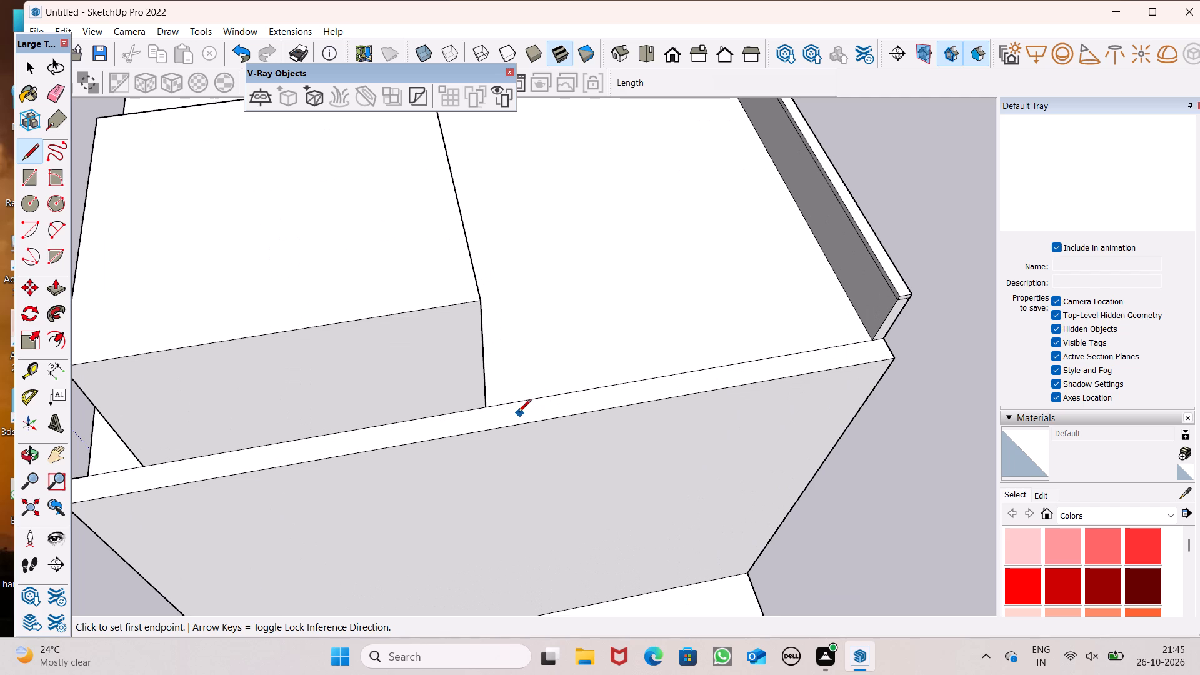
pyautogui.scroll(-1, 518, 409)
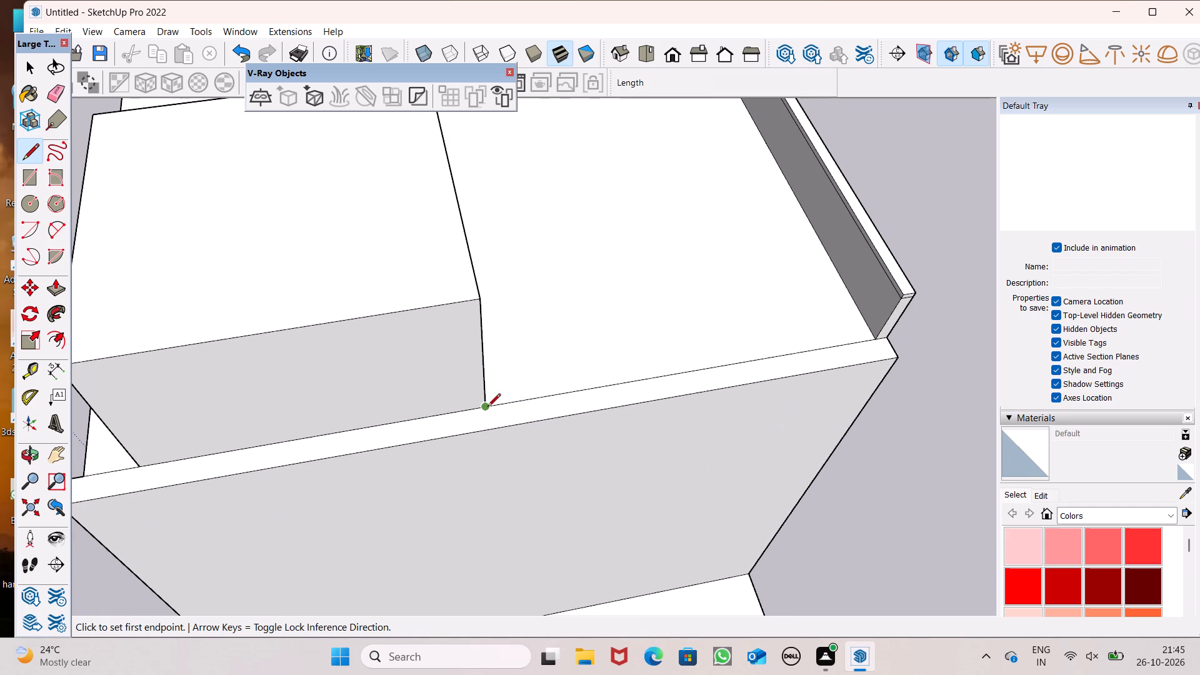
pyautogui.click(487, 406)
pyautogui.click(493, 425)
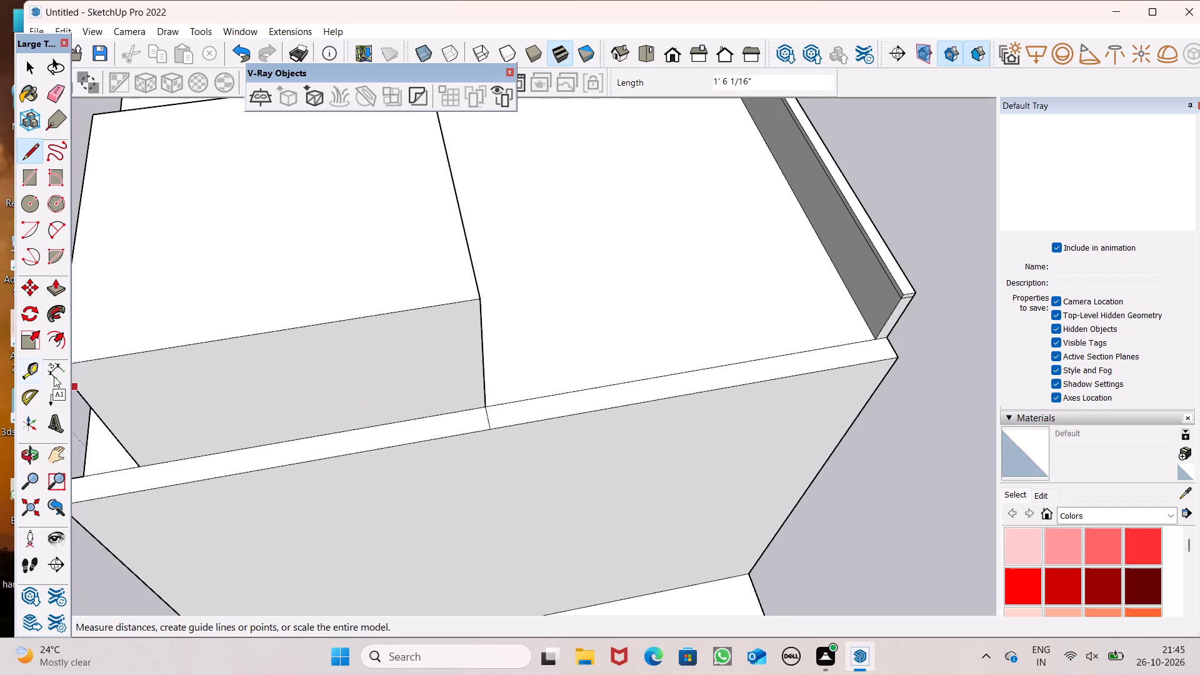
# Push/Pull the side strip section behind the rooftop block up 4' to form a parapet.
pyautogui.click(54, 291)
pyautogui.scroll(-3, 316, 324)
pyautogui.moveTo(613, 359); pyautogui.dragTo(559, 374, button='middle')
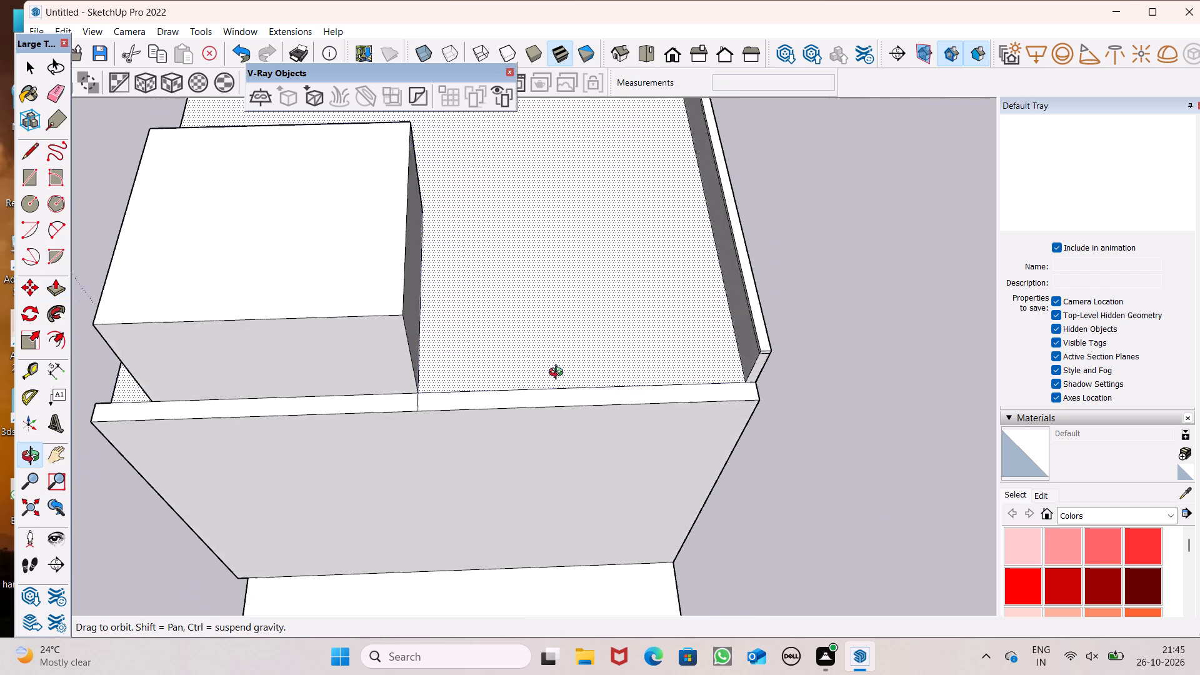
pyautogui.moveTo(559, 374); pyautogui.dragTo(559, 374, button='middle')
pyautogui.scroll(1, 558, 374)
pyautogui.scroll(4, 803, 378)
pyautogui.scroll(-4, 745, 401)
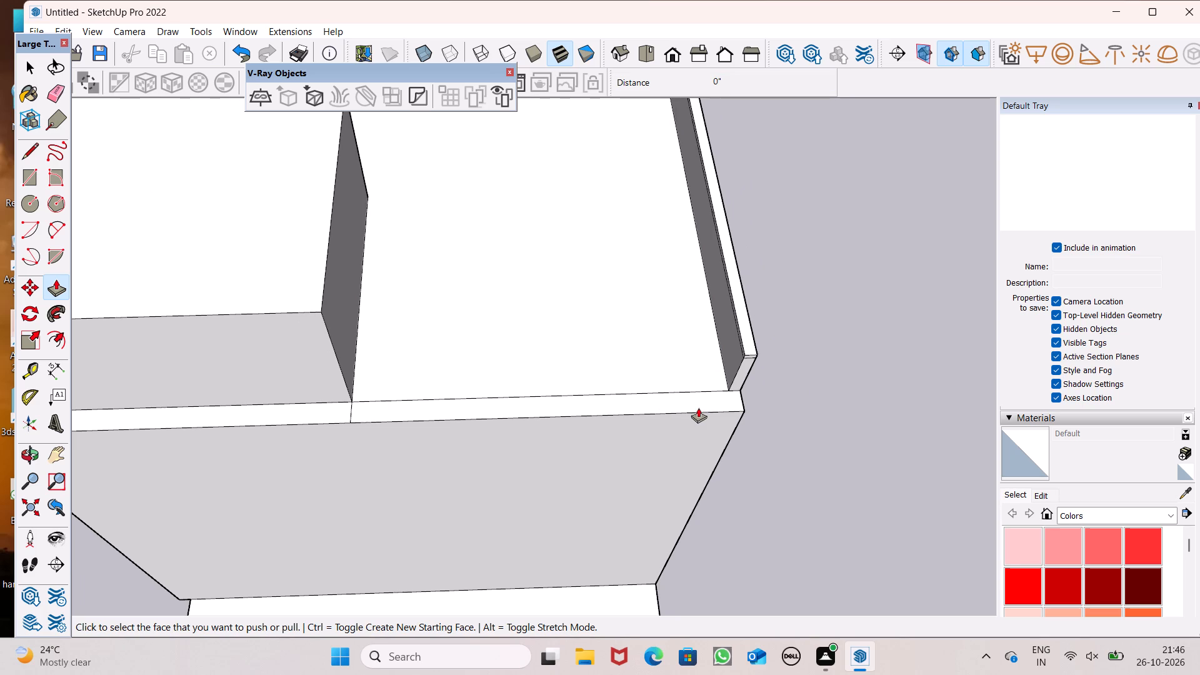
pyautogui.moveTo(709, 411); pyautogui.dragTo(709, 404)
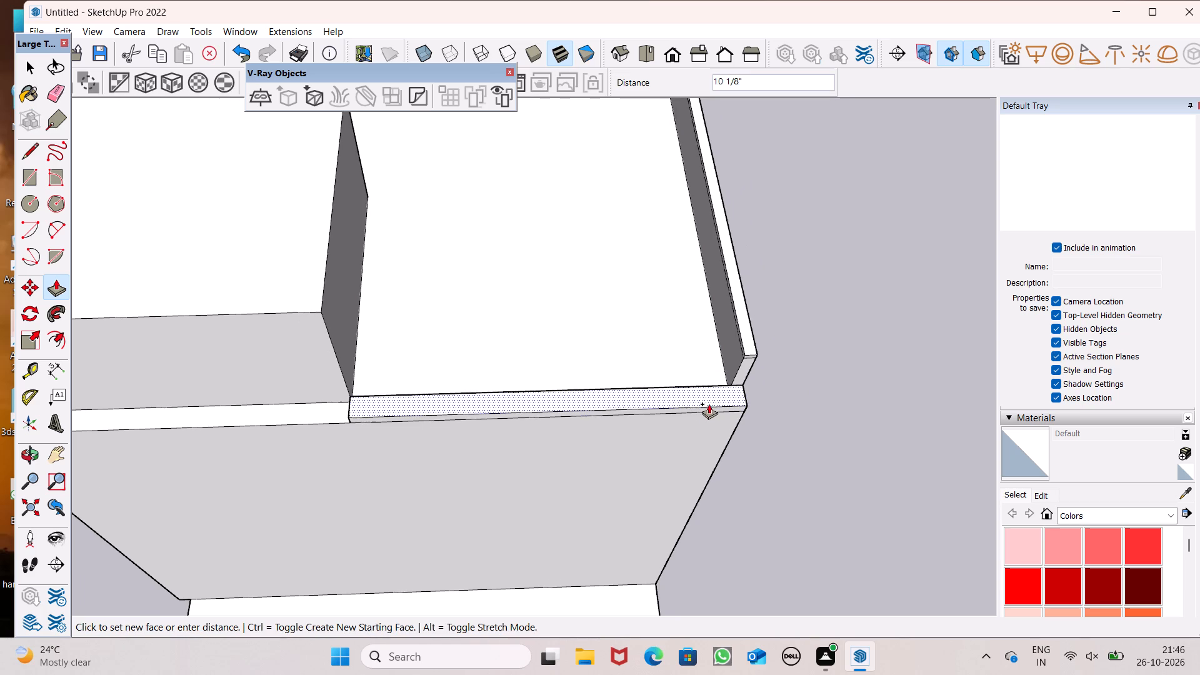
pyautogui.moveTo(709, 404); pyautogui.dragTo(709, 373)
pyautogui.press('4')
pyautogui.press("'")
pyautogui.press('Return')
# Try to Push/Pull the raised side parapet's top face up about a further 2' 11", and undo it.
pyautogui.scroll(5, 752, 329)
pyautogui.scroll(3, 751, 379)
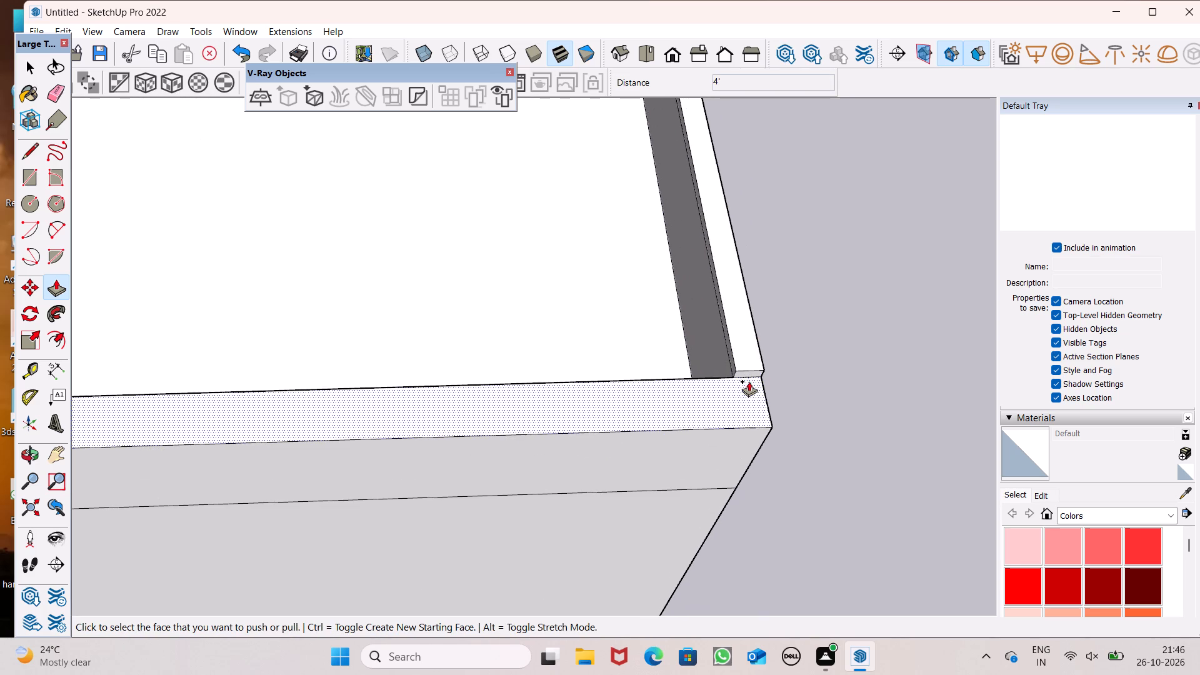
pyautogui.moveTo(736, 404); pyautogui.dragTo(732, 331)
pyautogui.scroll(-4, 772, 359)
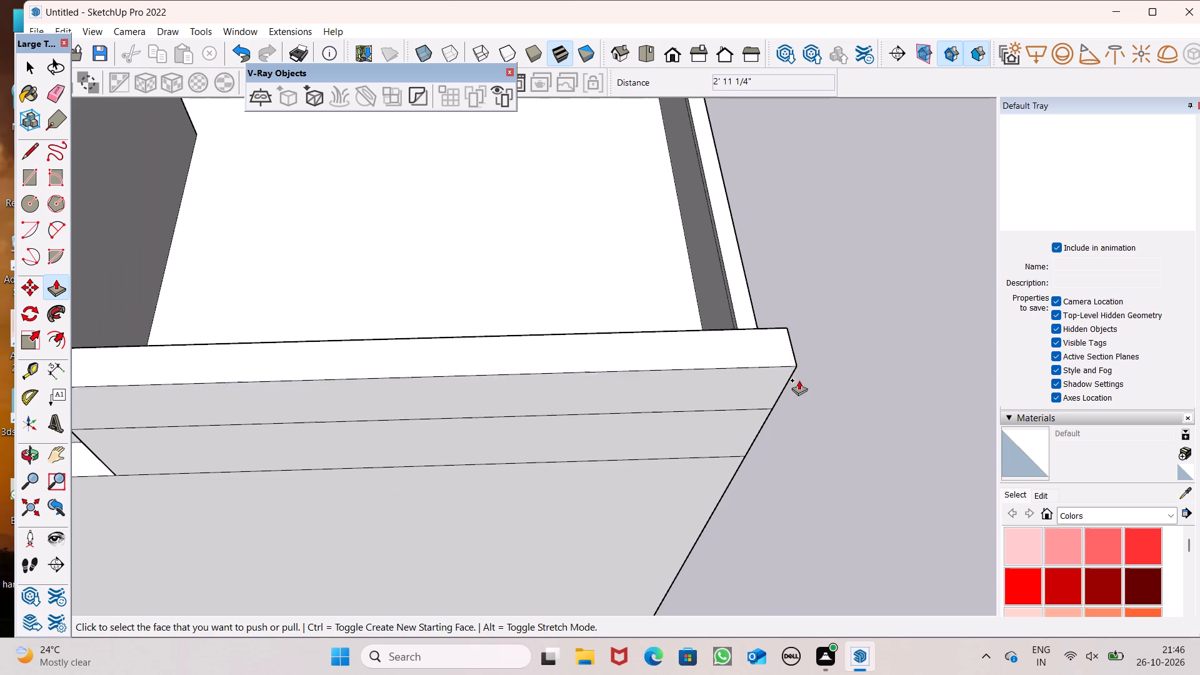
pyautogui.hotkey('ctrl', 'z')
# Push/Pull the side parapet's top face up level with the top of the adjoining rear parapet cap.
pyautogui.keyDown('ctrl'); pyautogui.moveTo(804, 380); pyautogui.dragTo(622, 331, button='middle'); pyautogui.keyUp('ctrl')
pyautogui.scroll(7, 447, 274)
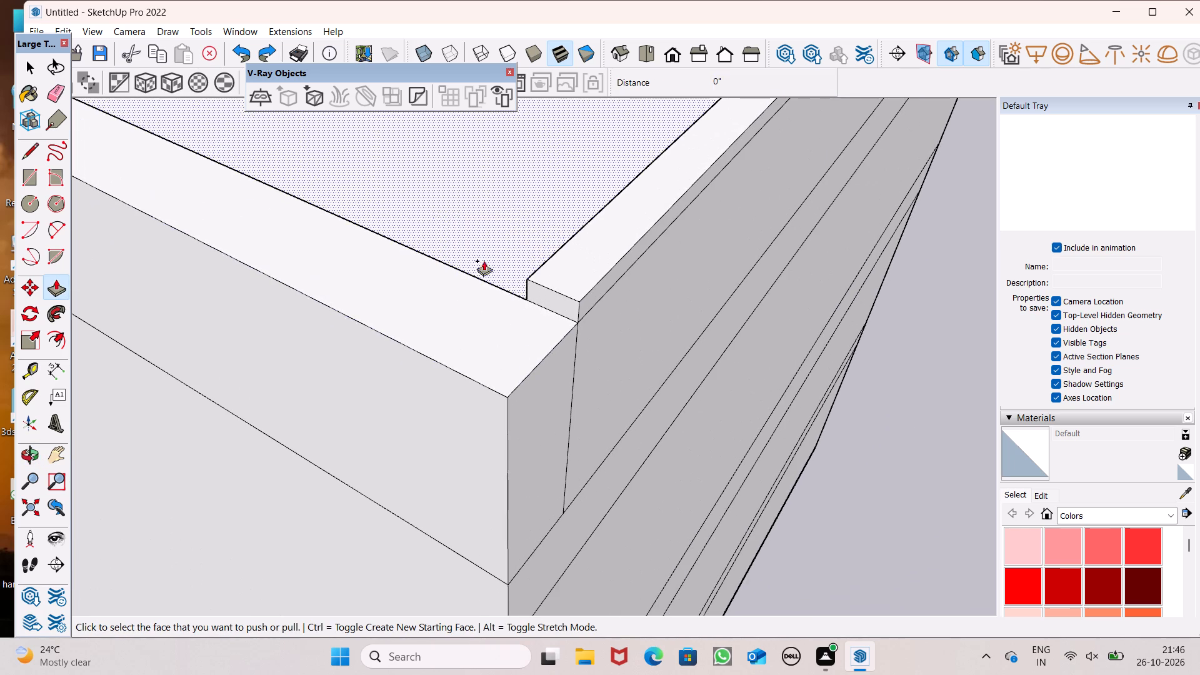
pyautogui.moveTo(522, 318); pyautogui.dragTo(584, 295)
pyautogui.scroll(-6, 610, 260)
pyautogui.press('space')
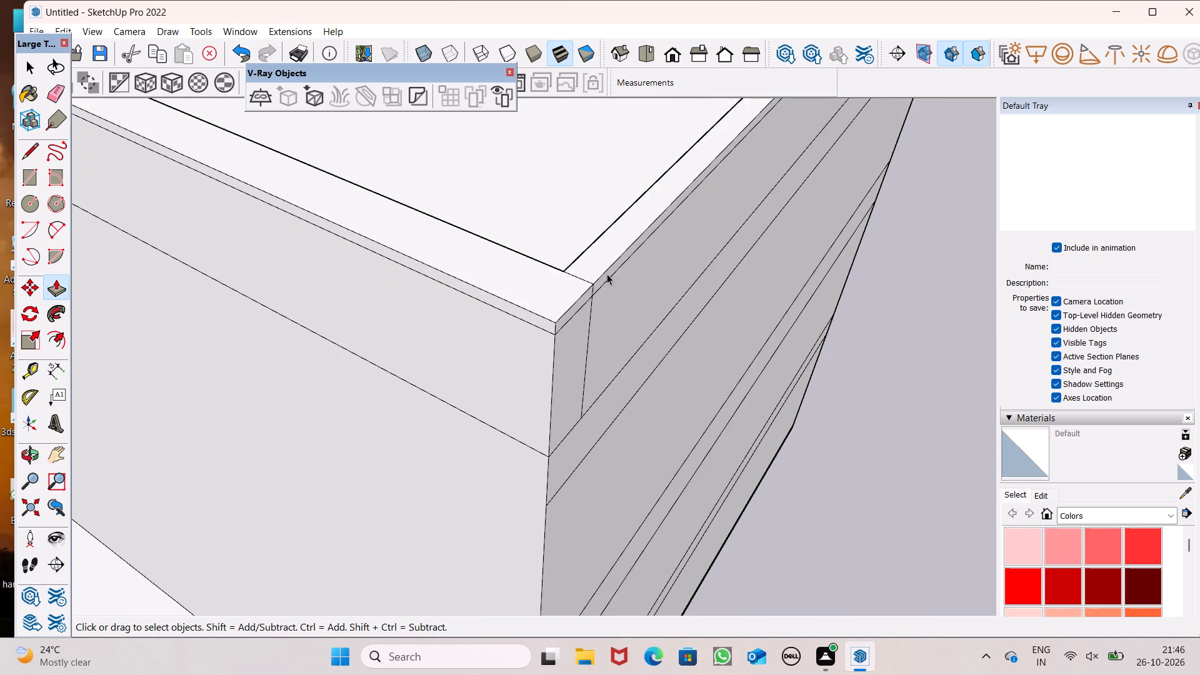
# Erase the vertical seam edges on the outer rear face where the side and rear parapets meet.
pyautogui.scroll(-5, 606, 272)
pyautogui.moveTo(602, 279); pyautogui.dragTo(477, 237, button='middle')
pyautogui.scroll(1, 472, 227)
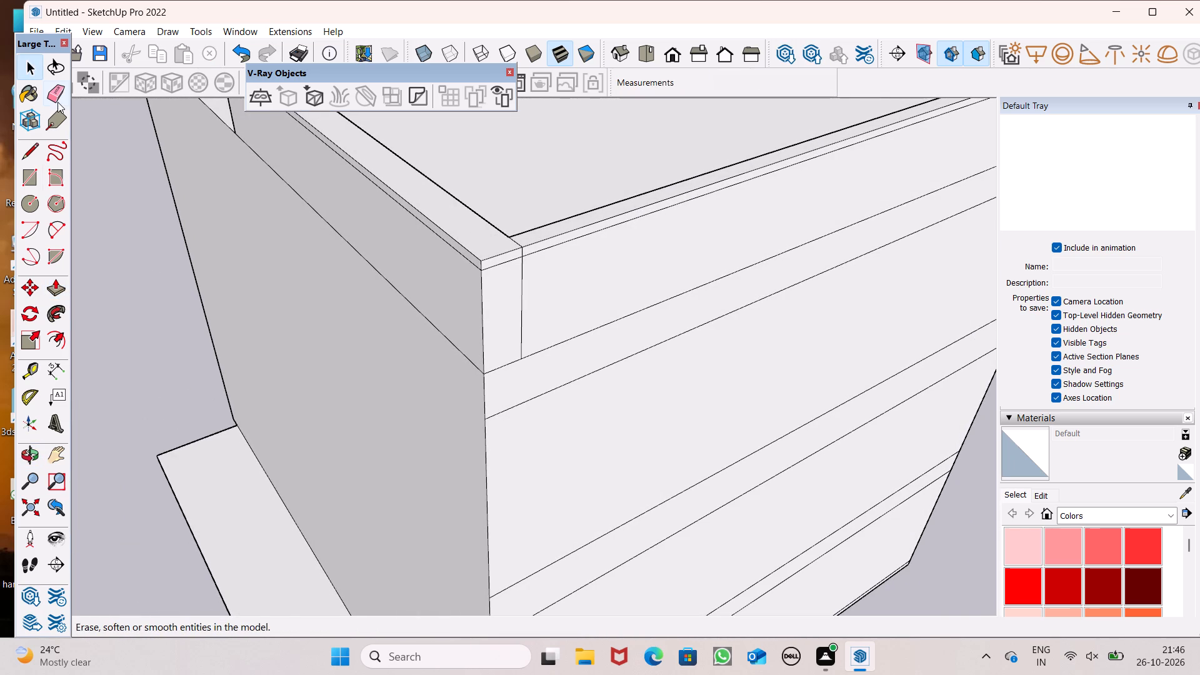
pyautogui.click(53, 90)
pyautogui.scroll(4, 514, 253)
pyautogui.click(519, 236)
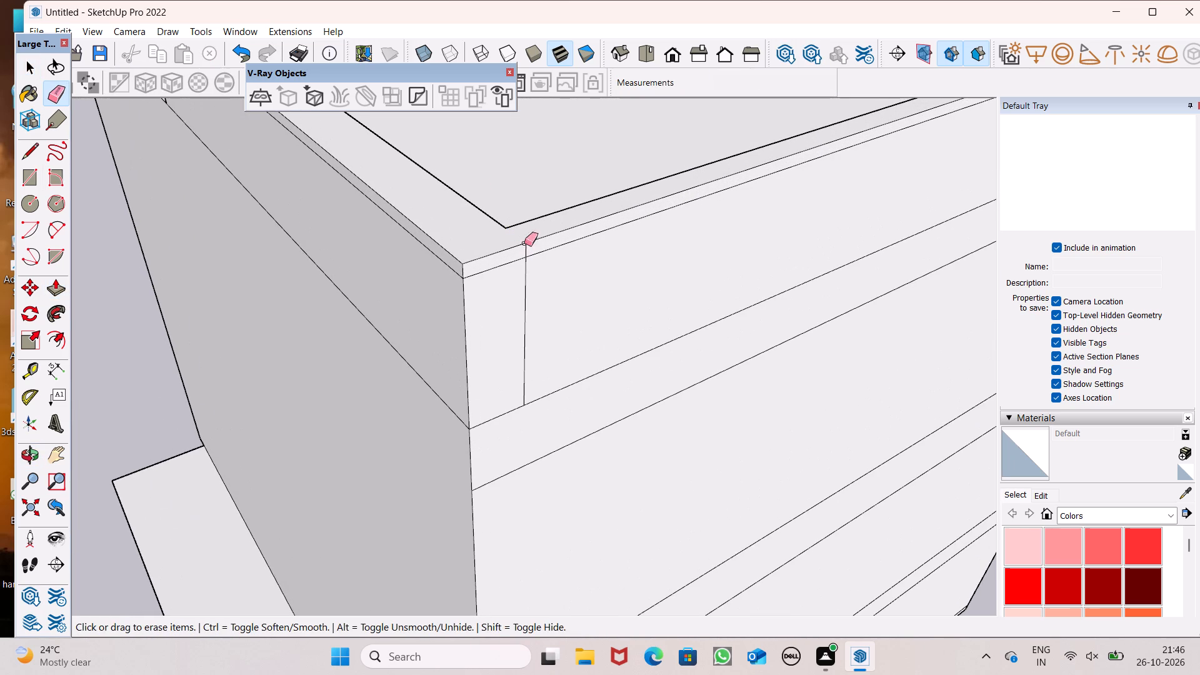
pyautogui.scroll(5, 532, 254)
pyautogui.click(527, 250)
pyautogui.moveTo(528, 277); pyautogui.dragTo(524, 288)
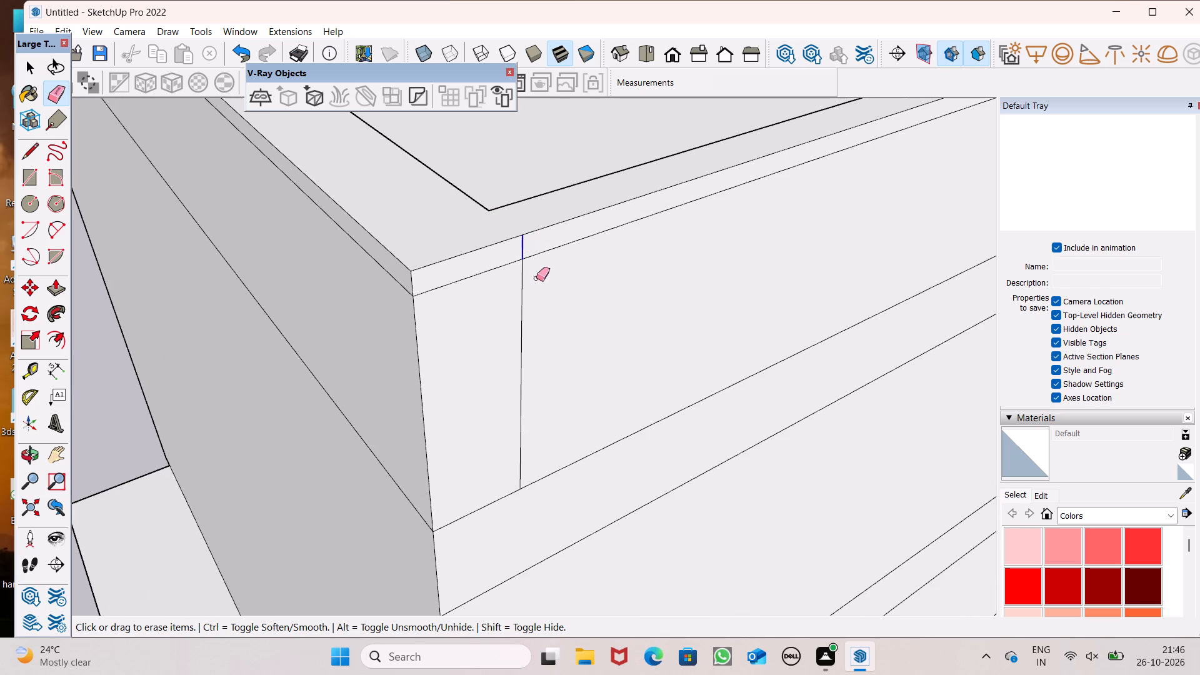
pyautogui.moveTo(528, 281); pyautogui.dragTo(513, 293)
# Push/Pull the remaining side strip beside the rooftop block up 10' to the top of the block.
pyautogui.scroll(-13, 584, 276)
pyautogui.moveTo(424, 311); pyautogui.dragTo(732, 300, button='middle')
pyautogui.scroll(-3, 732, 292)
pyautogui.moveTo(527, 281); pyautogui.dragTo(942, 374, button='middle')
pyautogui.scroll(-3, 421, 362)
pyautogui.moveTo(559, 426); pyautogui.dragTo(567, 448, button='middle')
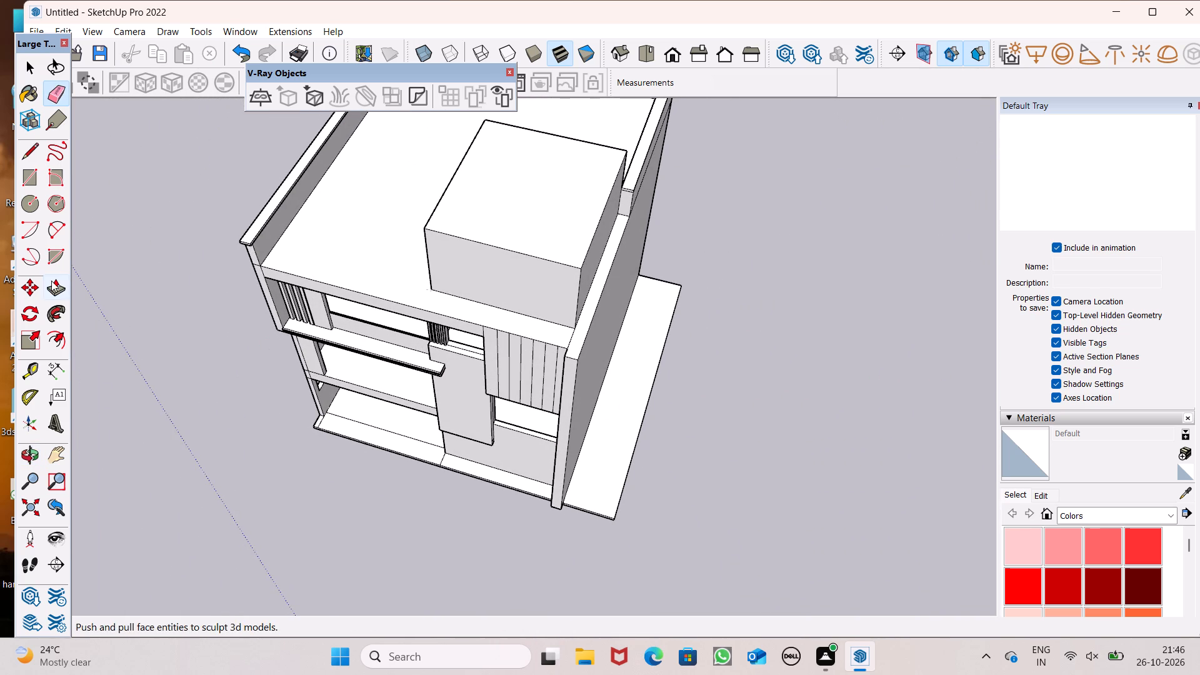
pyautogui.click(51, 281)
pyautogui.scroll(-2, 520, 298)
pyautogui.scroll(5, 558, 246)
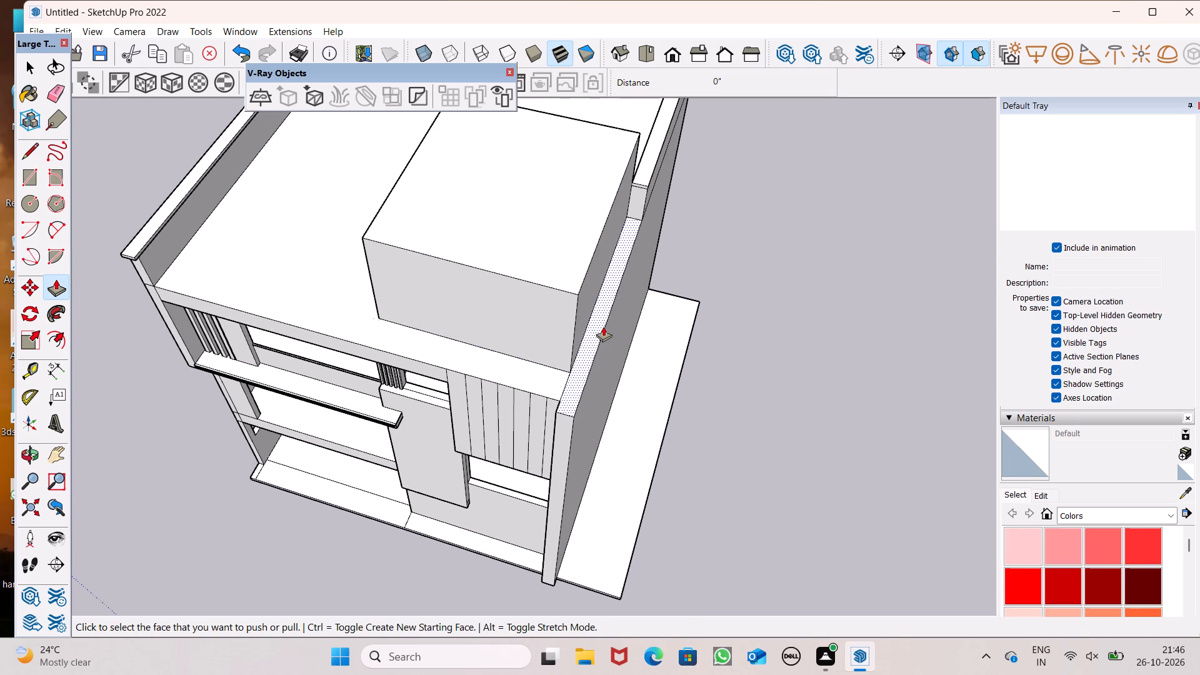
pyautogui.moveTo(594, 335); pyautogui.dragTo(570, 275)
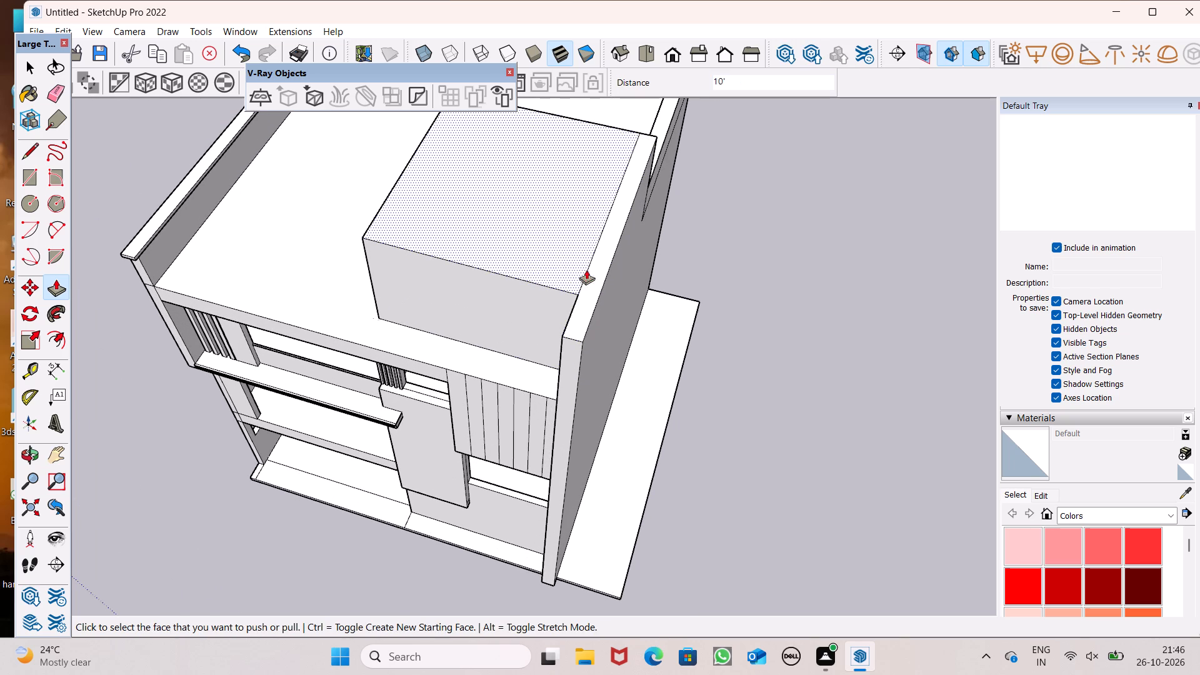
# Push/Pull the side wall beside the rooftop block up about 1' 8" more, above the block's top.
pyautogui.scroll(1, 593, 278)
pyautogui.moveTo(596, 284); pyautogui.dragTo(716, 209, button='middle')
pyautogui.scroll(-5, 671, 284)
pyautogui.moveTo(682, 229); pyautogui.dragTo(674, 121, button='middle')
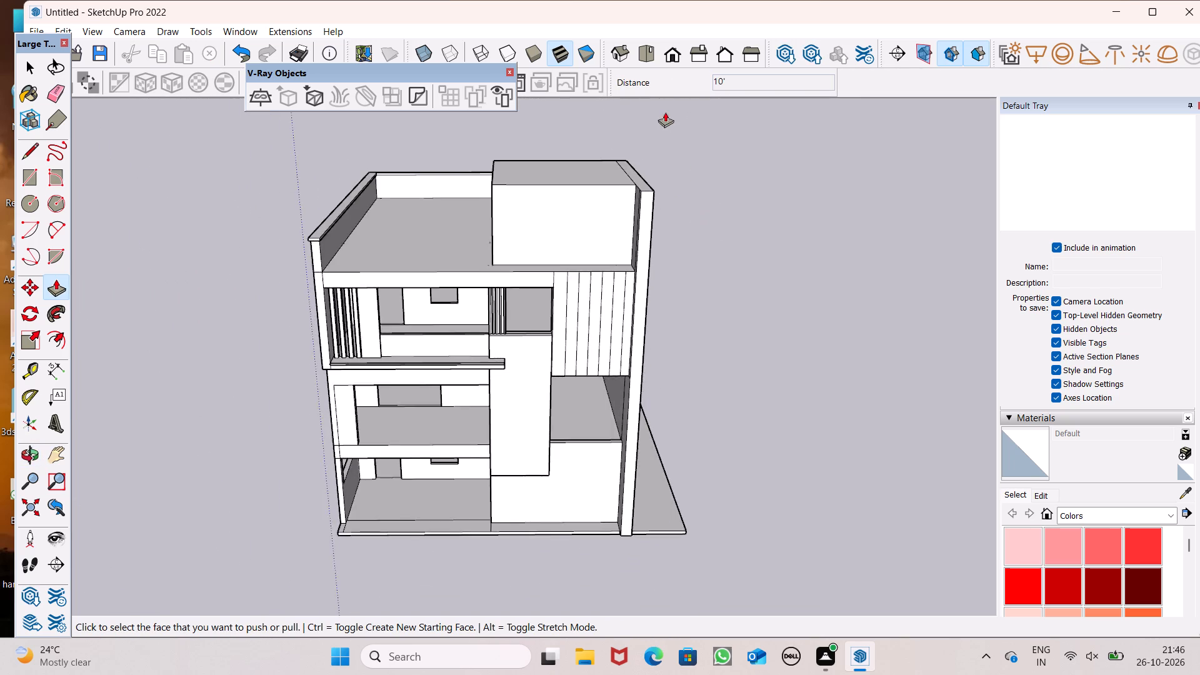
pyautogui.scroll(7, 665, 112)
pyautogui.moveTo(641, 234); pyautogui.dragTo(637, 207)
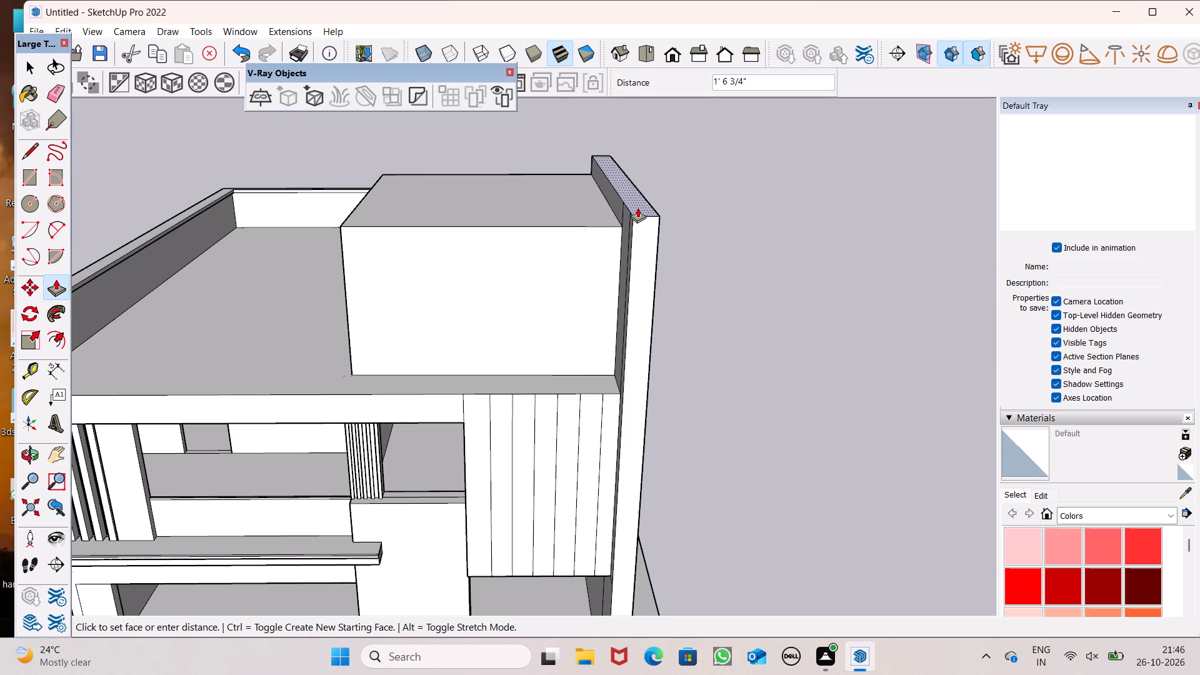
pyautogui.moveTo(637, 207); pyautogui.dragTo(637, 206)
# Erase the two vertical seam edges on the raised side wall's inner face near the block's front corner.
pyautogui.moveTo(630, 220); pyautogui.dragTo(854, 182, button='middle')
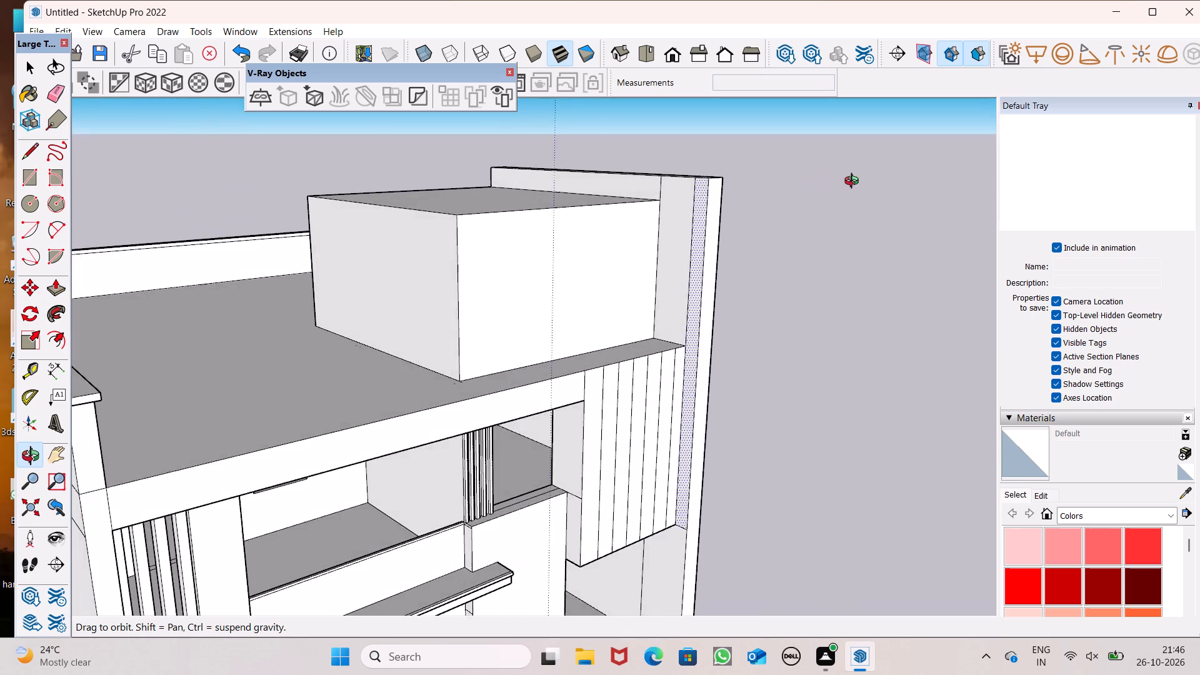
pyautogui.moveTo(854, 182); pyautogui.dragTo(856, 221, button='middle')
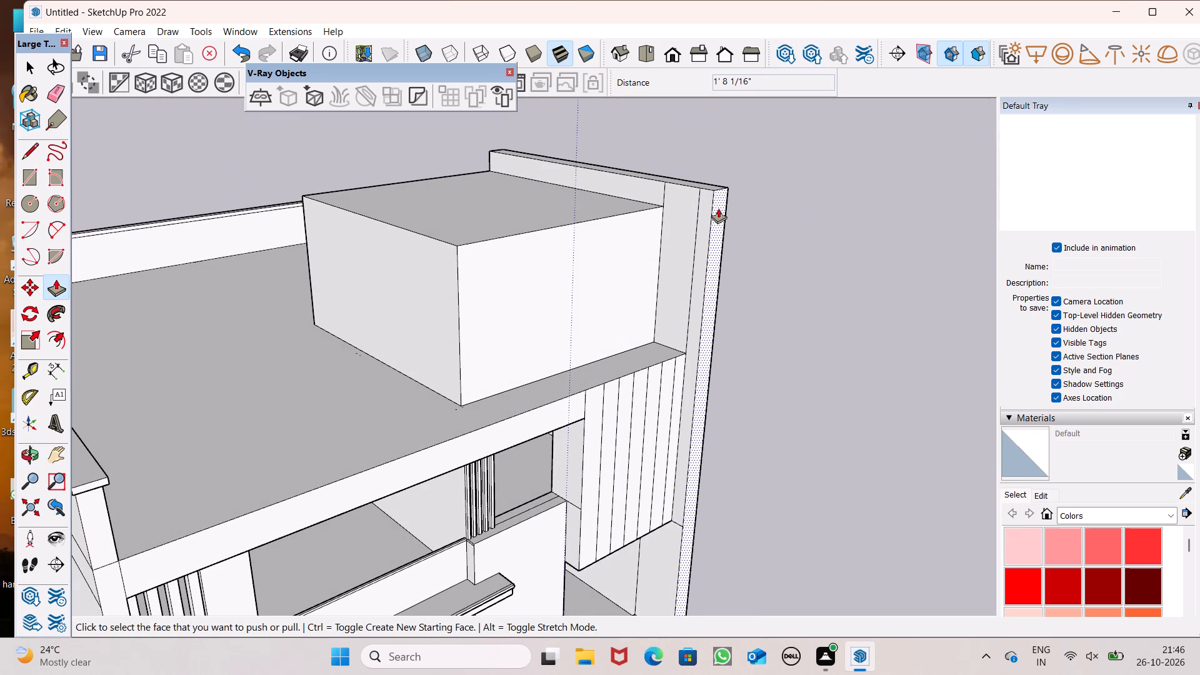
pyautogui.scroll(3, 718, 208)
pyautogui.click(49, 92)
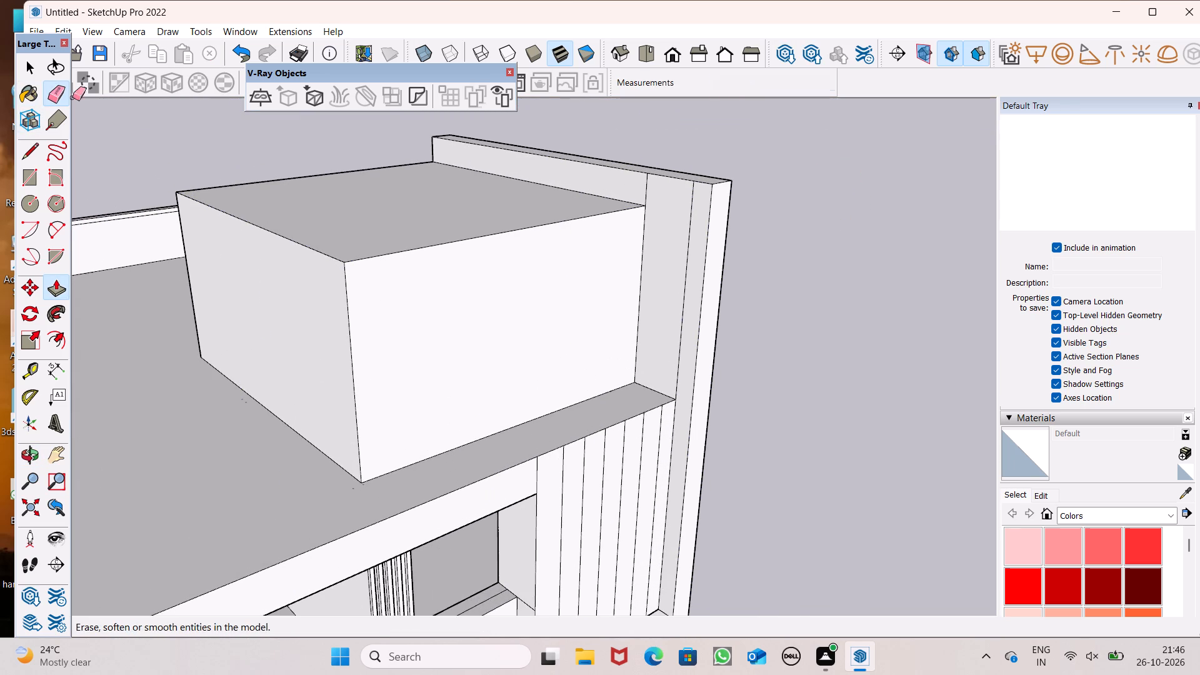
pyautogui.scroll(3, 419, 177)
pyautogui.moveTo(718, 192); pyautogui.dragTo(807, 214)
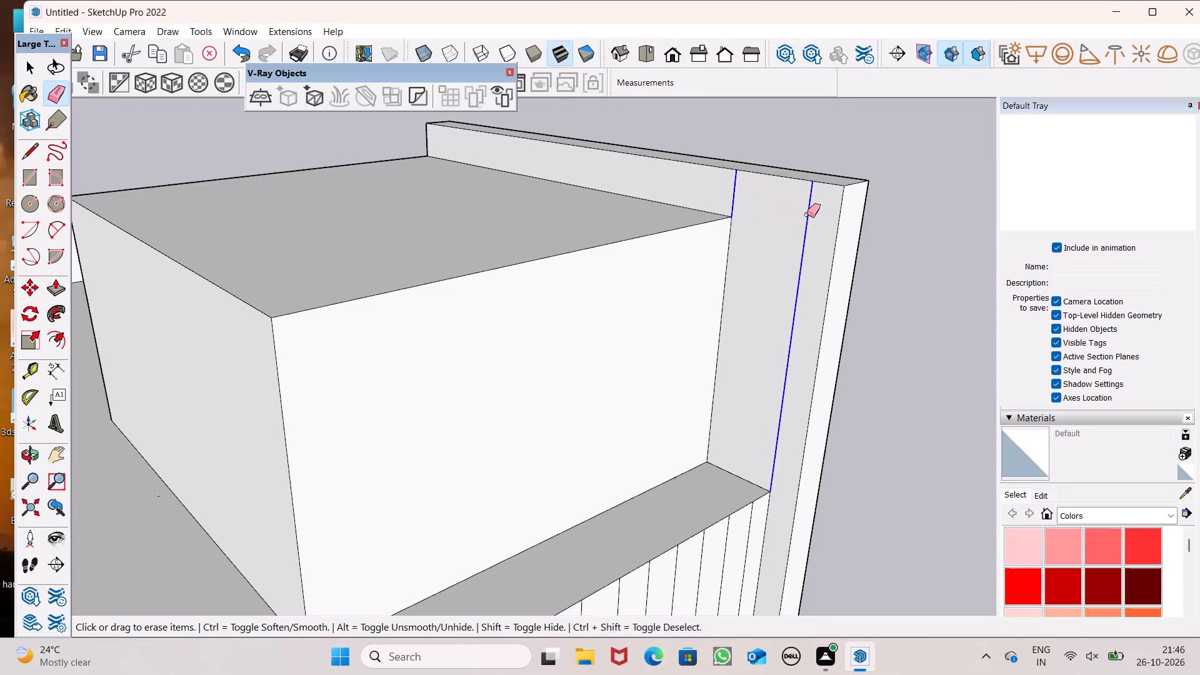
pyautogui.moveTo(807, 214); pyautogui.dragTo(809, 216)
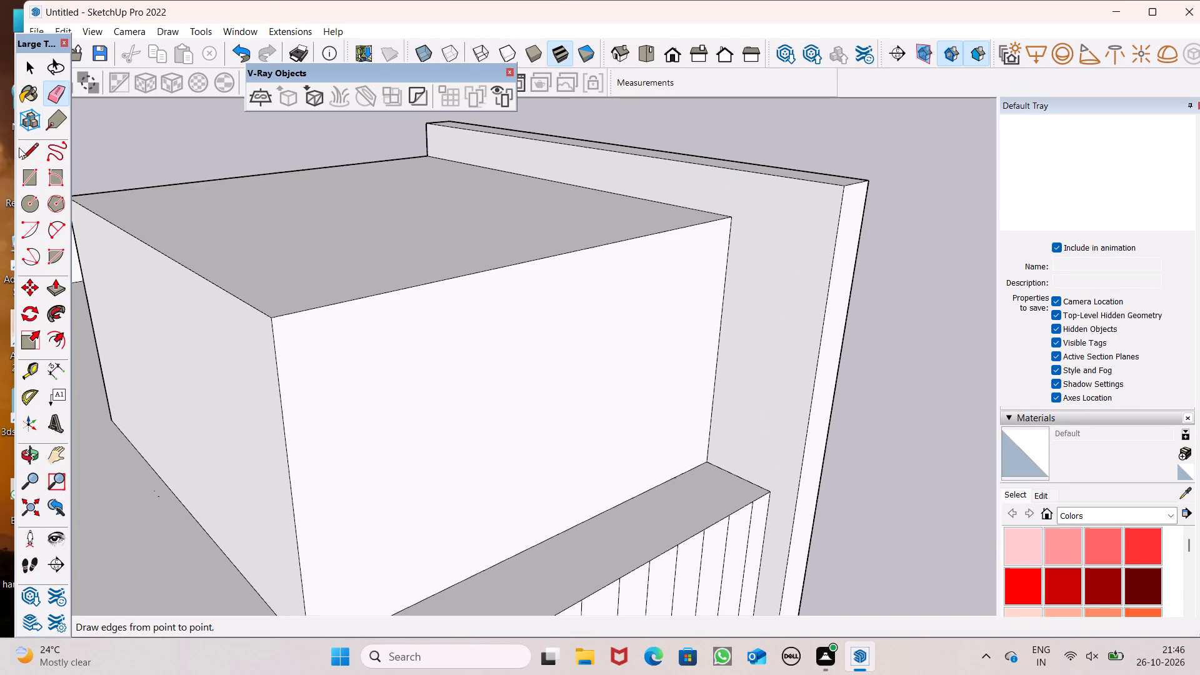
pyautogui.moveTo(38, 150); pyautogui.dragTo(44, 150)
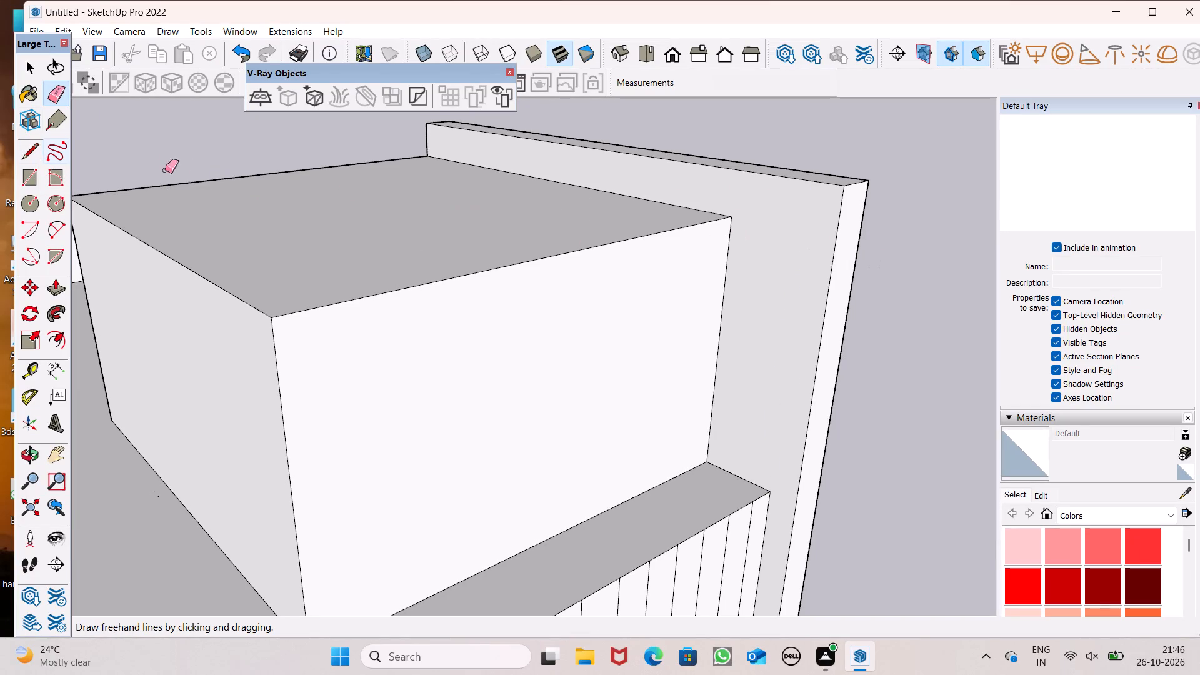
# Draw a line about 4' 1" long on the raised side wall's inner face, from the block's top front corner to the wall's front edge.
pyautogui.click(31, 154)
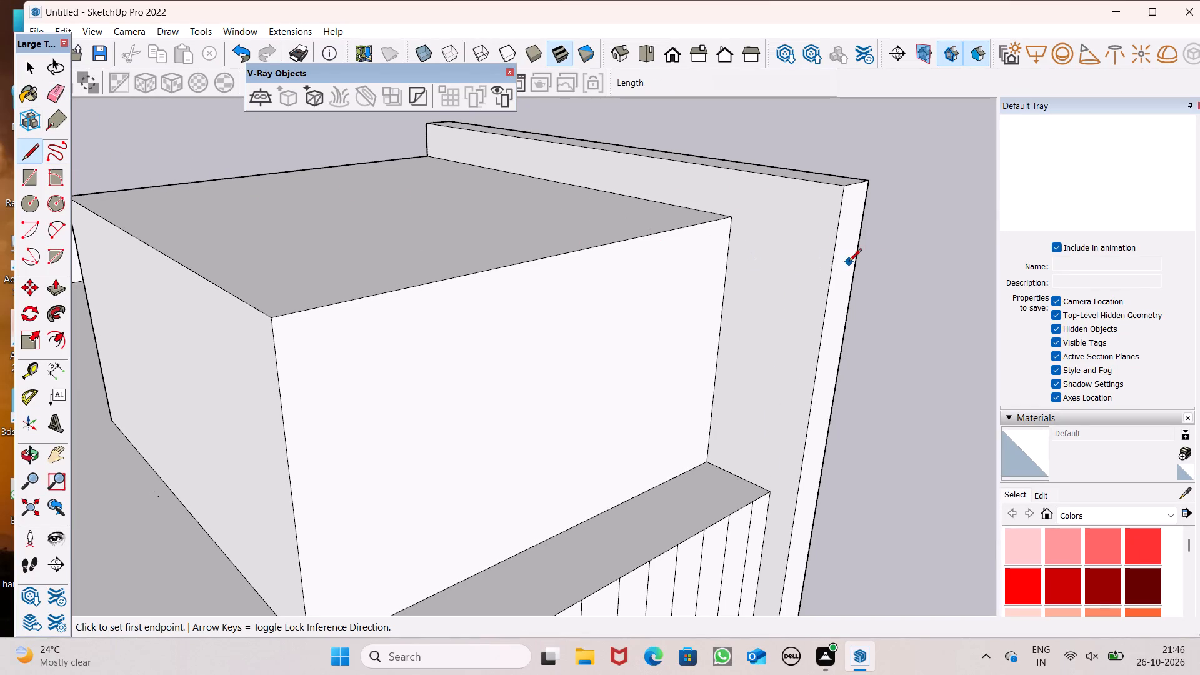
pyautogui.click(732, 220)
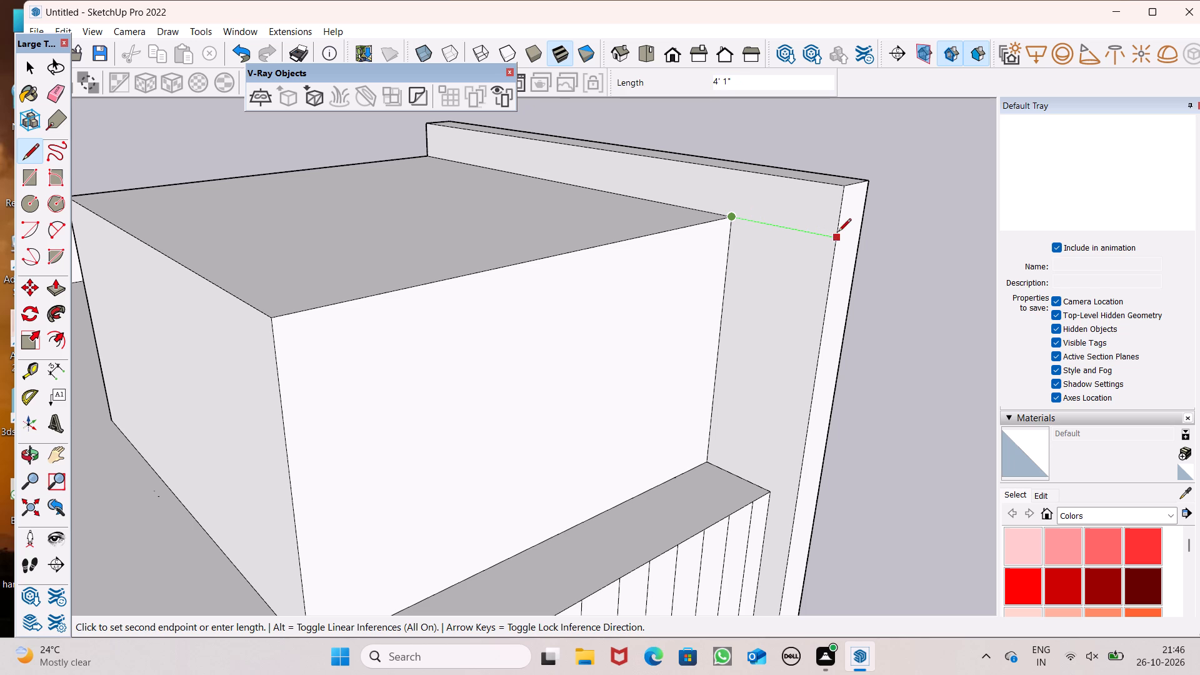
pyautogui.click(838, 232)
# Push/Pull the side wall's upper strip across the top of the rooftop block to form a roof slab reaching its far side.
pyautogui.click(57, 284)
pyautogui.scroll(-4, 490, 169)
pyautogui.moveTo(517, 201); pyautogui.dragTo(469, 211, button='middle')
pyautogui.moveTo(608, 186); pyautogui.dragTo(464, 229)
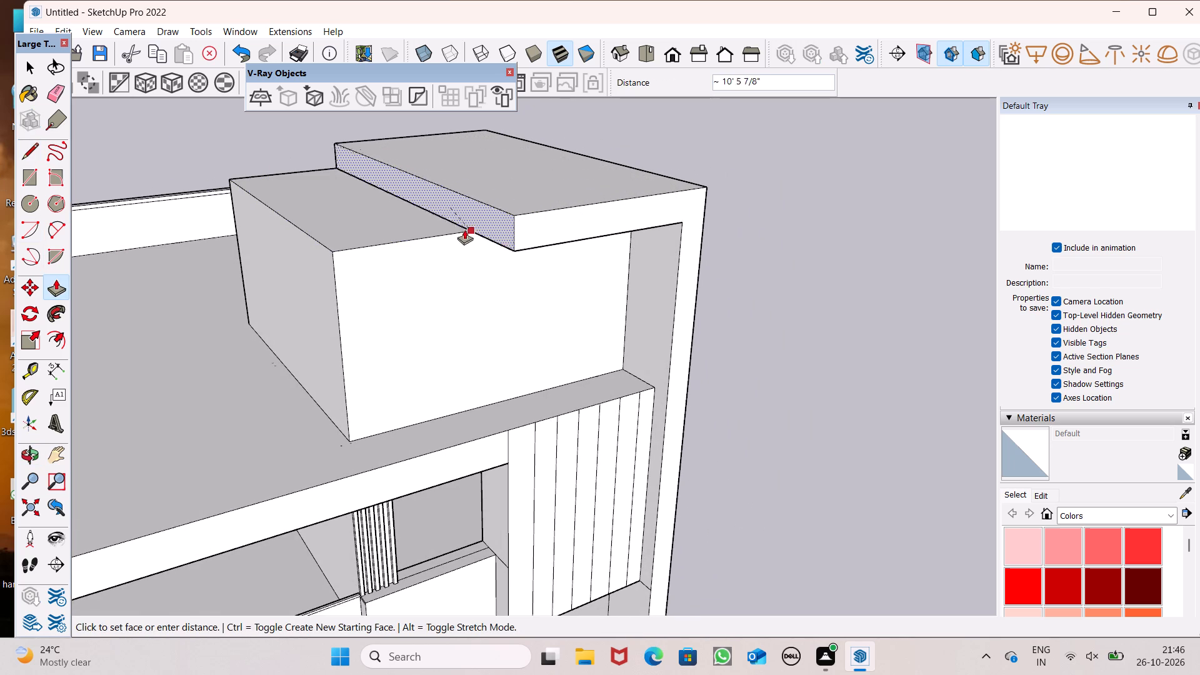
pyautogui.moveTo(464, 229); pyautogui.dragTo(316, 264)
# Push/Pull the roof slab's free end outward past the block's side wall to form an overhang.
pyautogui.scroll(-4, 321, 189)
pyautogui.moveTo(347, 196); pyautogui.dragTo(361, 135, button='middle')
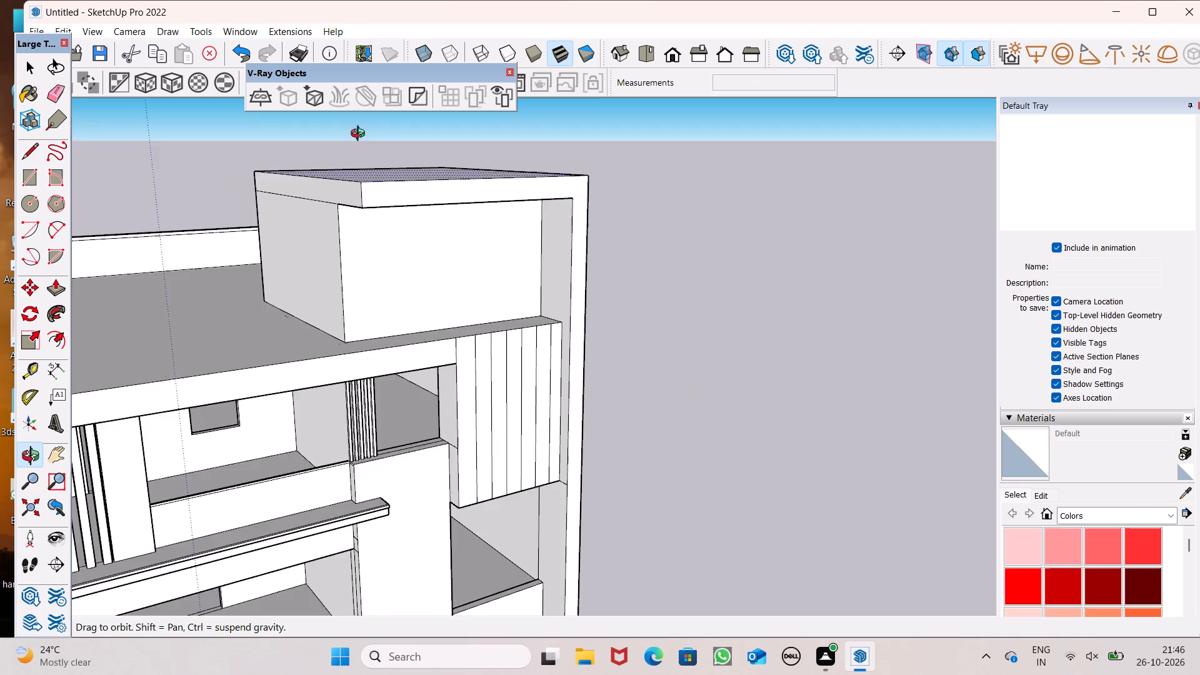
pyautogui.moveTo(361, 135); pyautogui.dragTo(371, 179, button='middle')
pyautogui.scroll(3, 362, 201)
pyautogui.moveTo(344, 218); pyautogui.dragTo(330, 228)
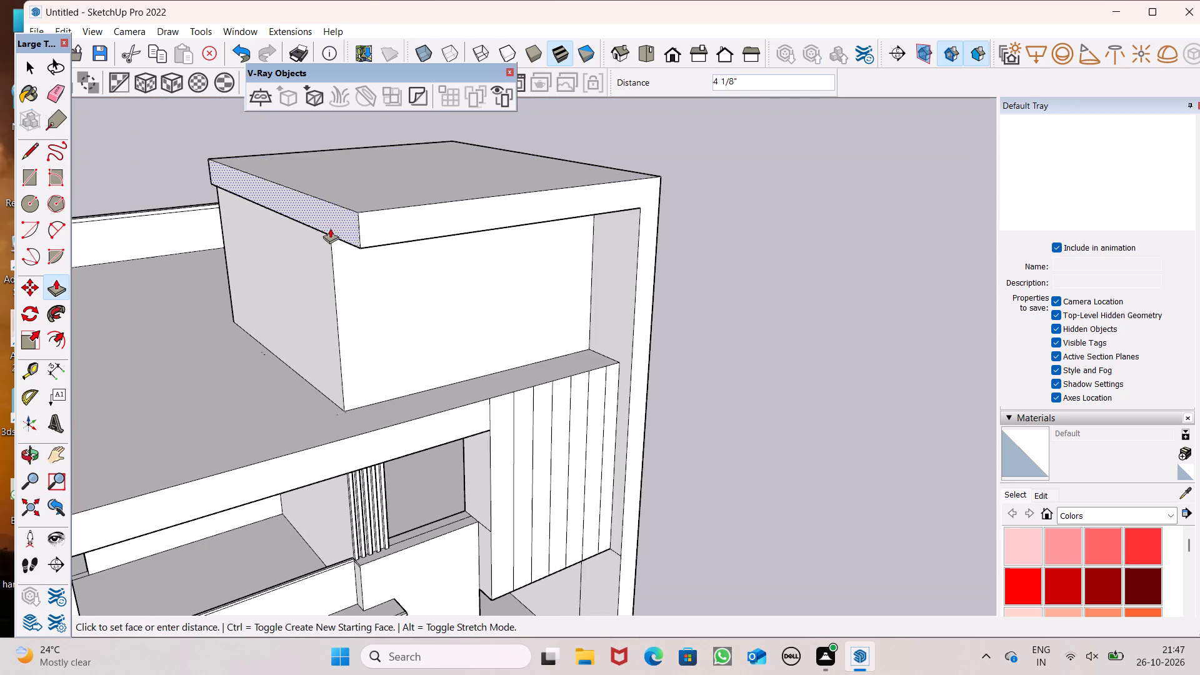
pyautogui.moveTo(330, 228); pyautogui.dragTo(302, 246)
pyautogui.scroll(-5, 297, 203)
pyautogui.moveTo(371, 223); pyautogui.dragTo(351, 114, button='middle')
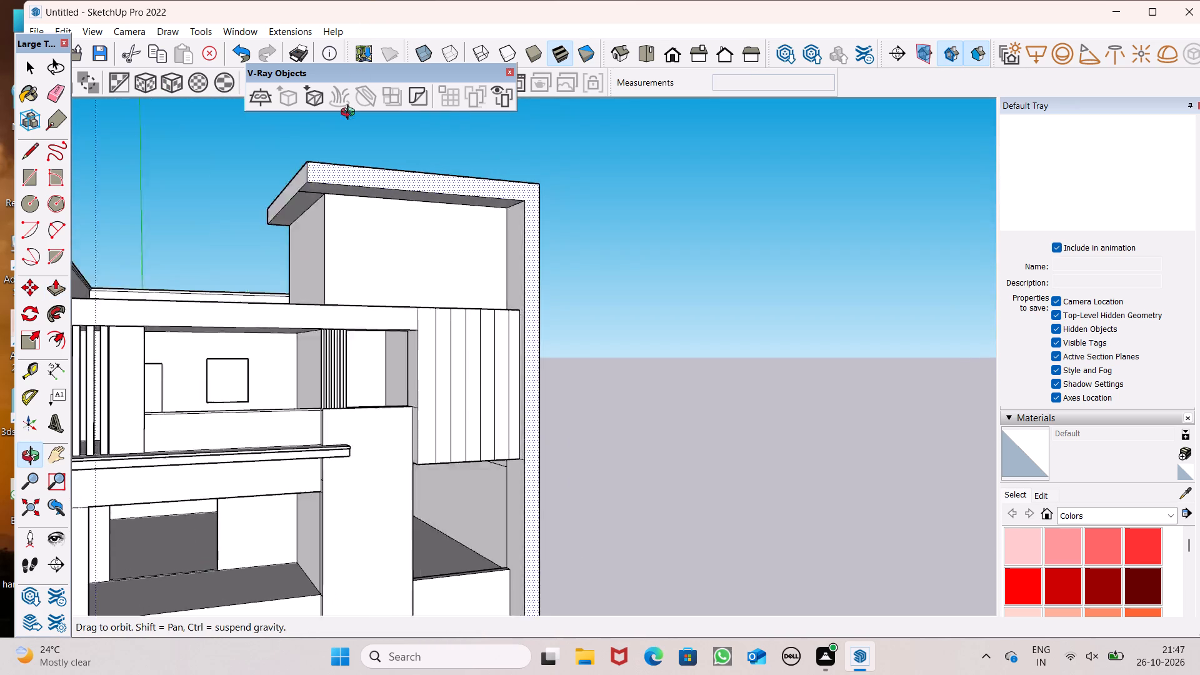
pyautogui.moveTo(351, 114); pyautogui.dragTo(472, 138, button='middle')
pyautogui.moveTo(345, 178); pyautogui.dragTo(324, 184)
# Push/Pull the overhanging end of the roof slab back toward the block by about 1' 4".
pyautogui.moveTo(381, 196); pyautogui.dragTo(284, 60, button='middle')
pyautogui.scroll(1, 381, 197)
pyautogui.moveTo(312, 189); pyautogui.dragTo(326, 194)
pyautogui.moveTo(320, 208); pyautogui.dragTo(337, 229, button='middle')
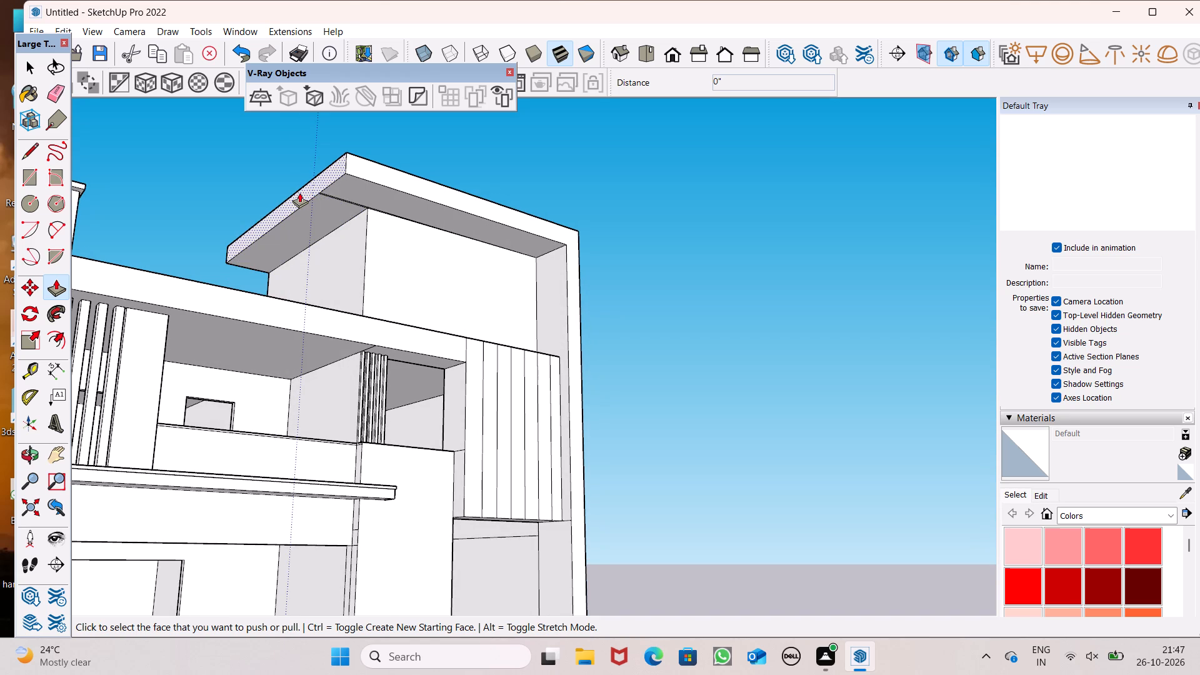
pyautogui.moveTo(299, 192); pyautogui.dragTo(314, 199)
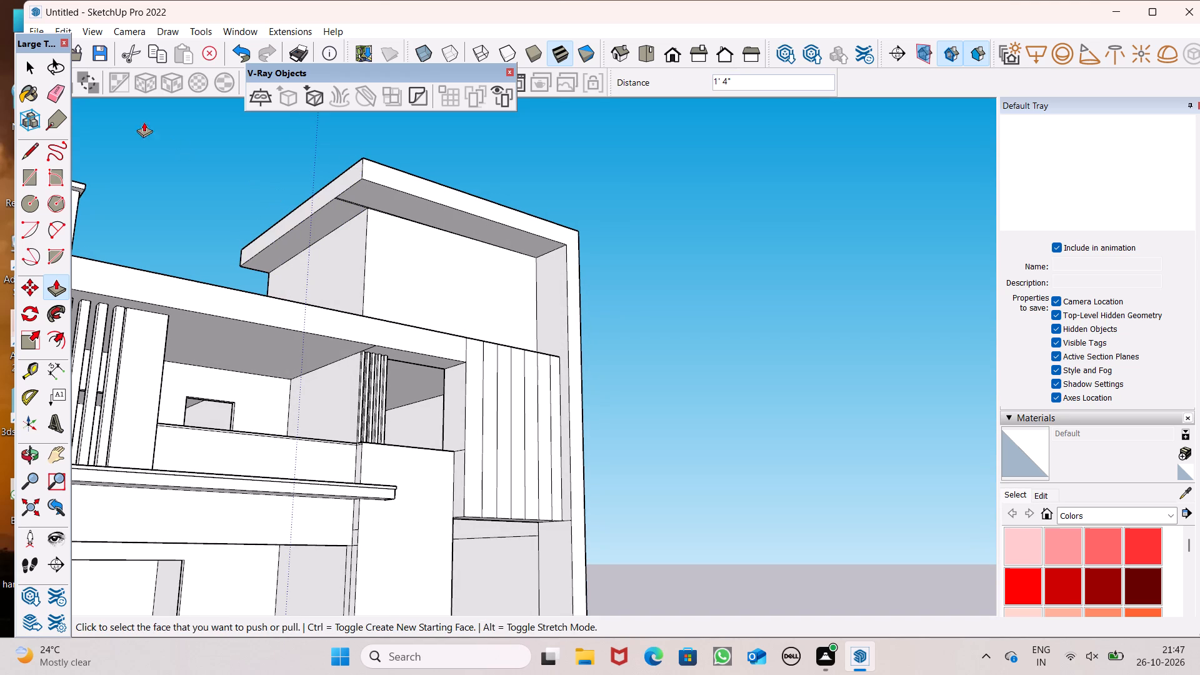
# Erase the leftover edge on the roof slab's underside along the top of the block's front face.
pyautogui.moveTo(52, 96); pyautogui.dragTo(64, 99)
pyautogui.scroll(3, 351, 206)
pyautogui.moveTo(354, 201); pyautogui.dragTo(352, 210)
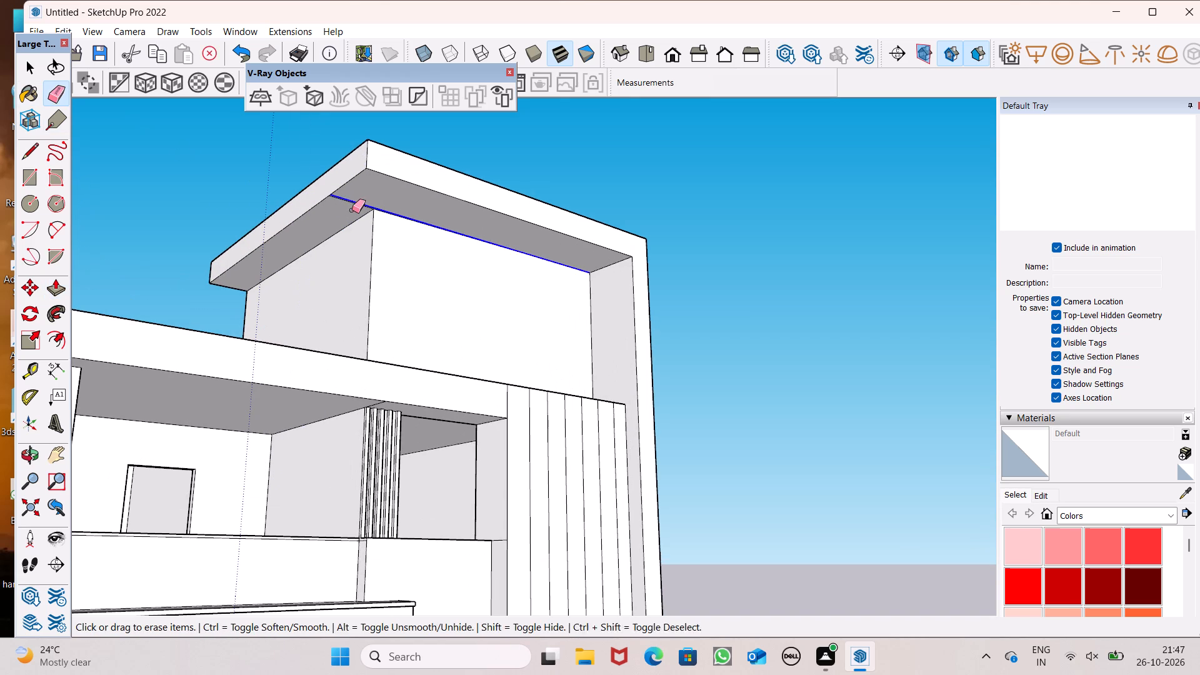
pyautogui.moveTo(352, 210); pyautogui.dragTo(352, 211)
# Examine the whole house from the front, including the rooftop block and its overhanging roof slab.
pyautogui.scroll(-3, 292, 182)
pyautogui.moveTo(312, 192); pyautogui.dragTo(274, 279, button='middle')
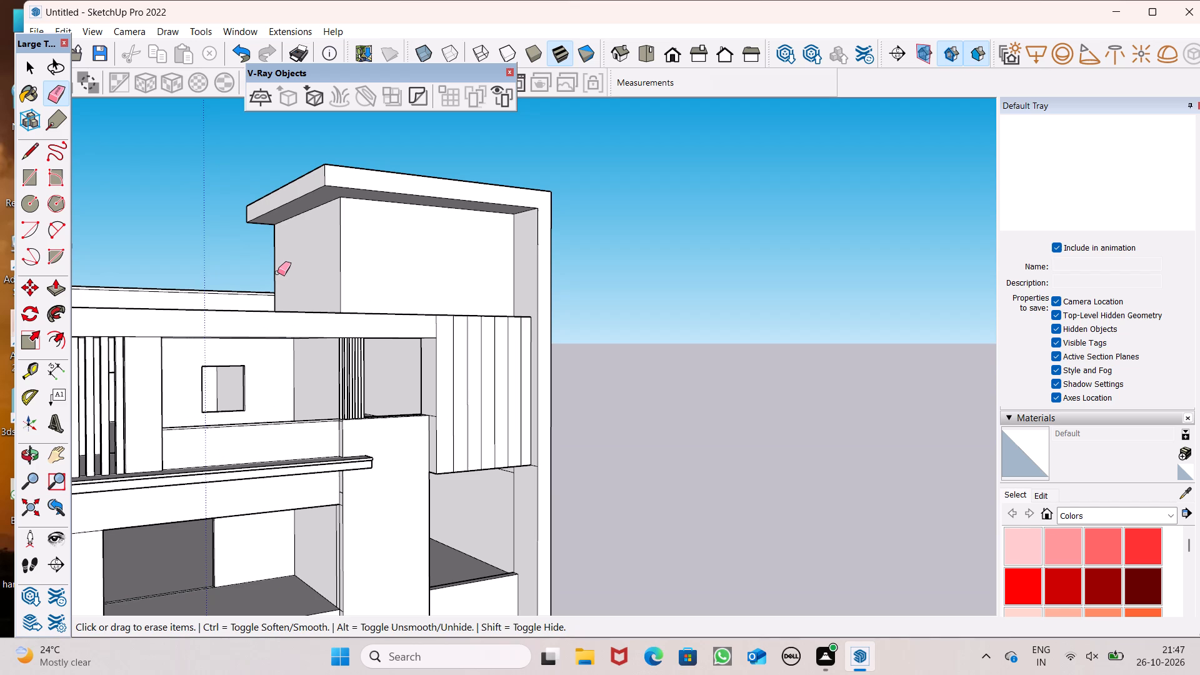
pyautogui.scroll(-3, 278, 272)
pyautogui.moveTo(363, 281); pyautogui.dragTo(353, 280, button='middle')
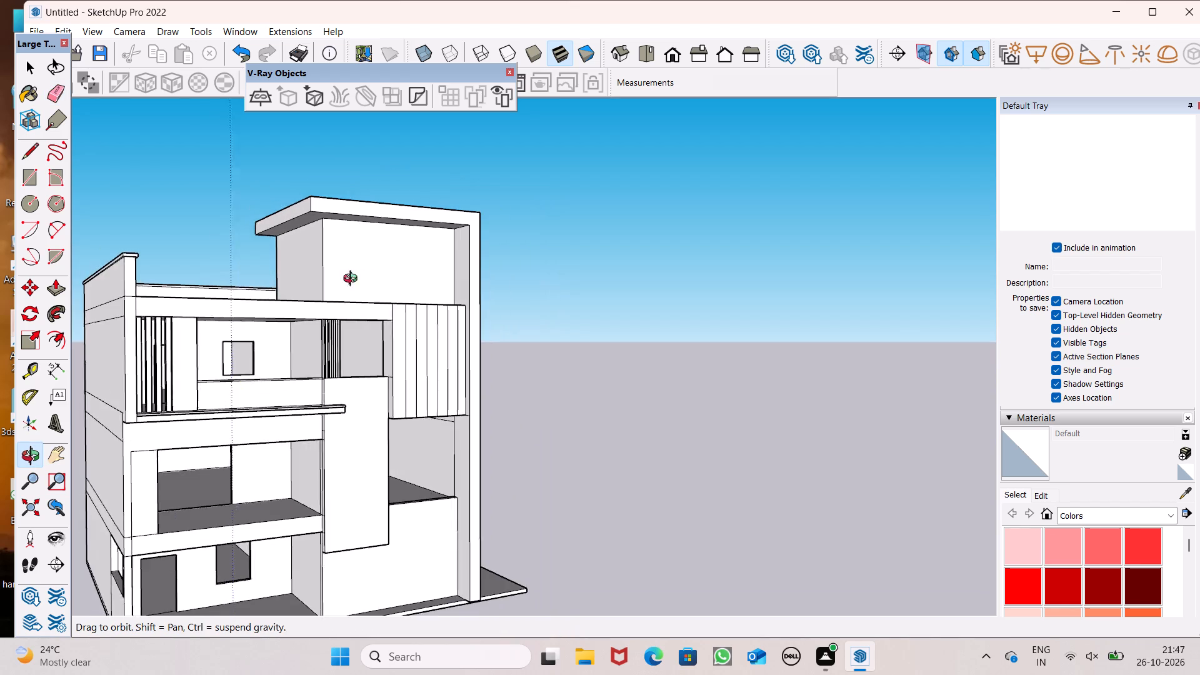
pyautogui.moveTo(353, 280); pyautogui.dragTo(214, 256, button='middle')
pyautogui.scroll(-3, 337, 225)
pyautogui.moveTo(361, 286); pyautogui.dragTo(380, 361, button='middle')
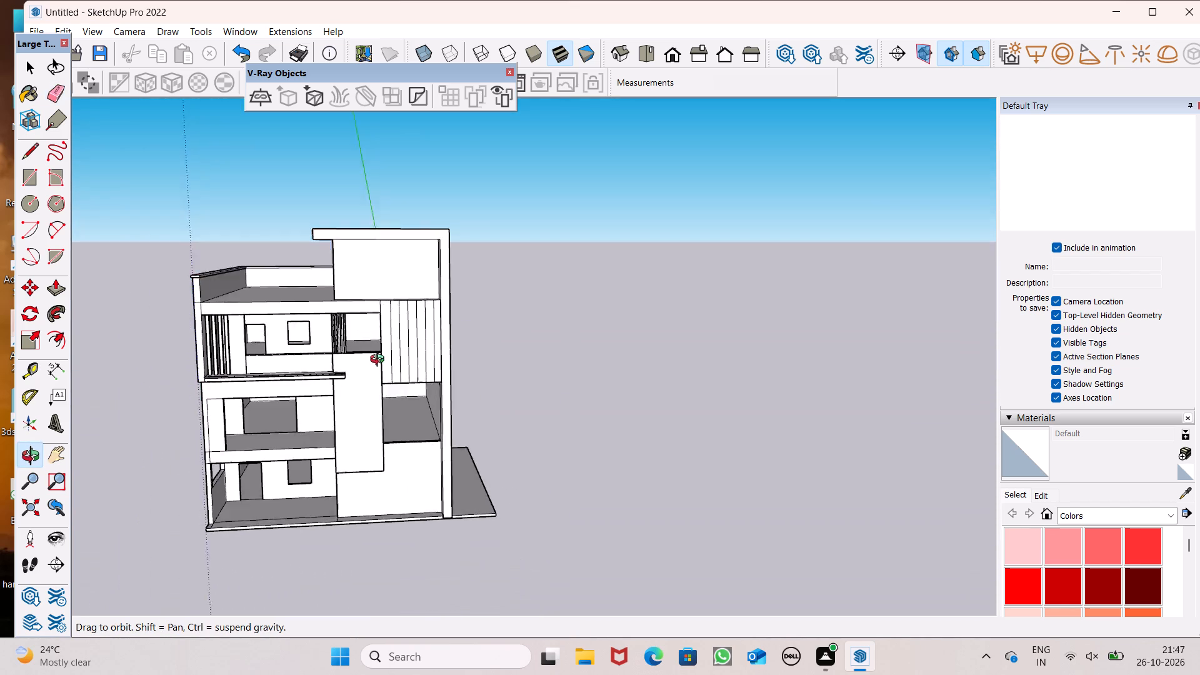
pyautogui.moveTo(380, 361); pyautogui.dragTo(391, 366, button='middle')
pyautogui.press('space')
pyautogui.scroll(-1, 369, 277)
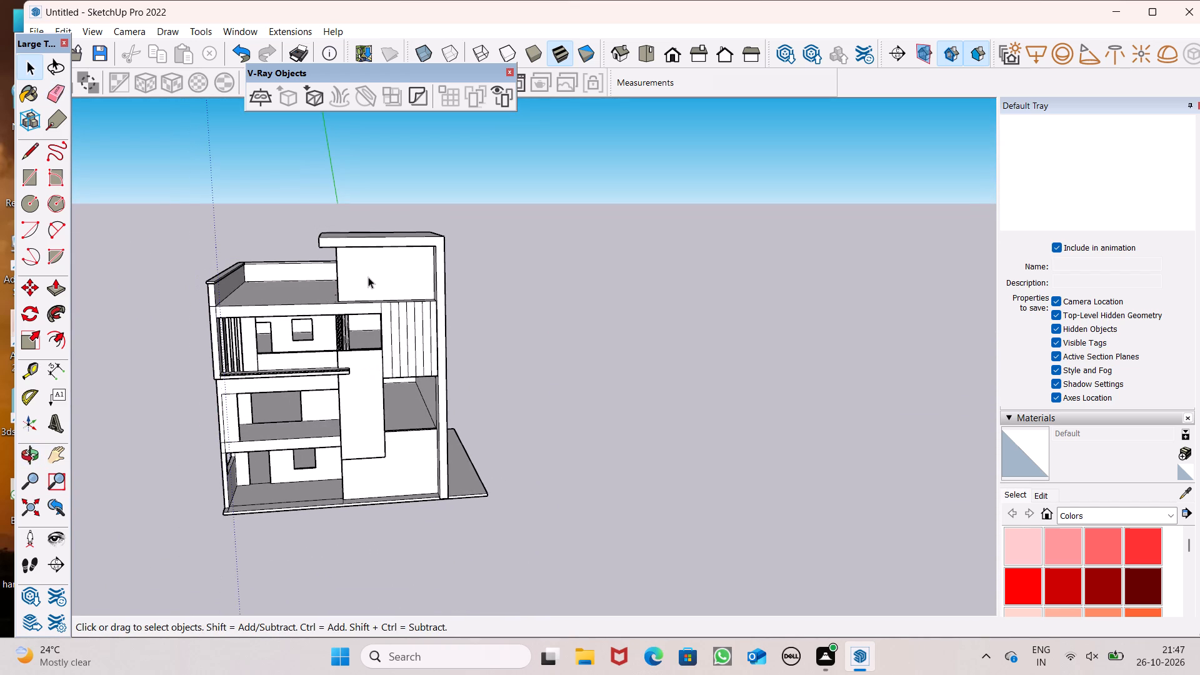
# Draw a 10' vertical line down the rooftop block's front face, close to its edge on the overhang side.
pyautogui.scroll(7, 346, 267)
pyautogui.moveTo(369, 314); pyautogui.dragTo(429, 216, button='middle')
pyautogui.scroll(1, 369, 314)
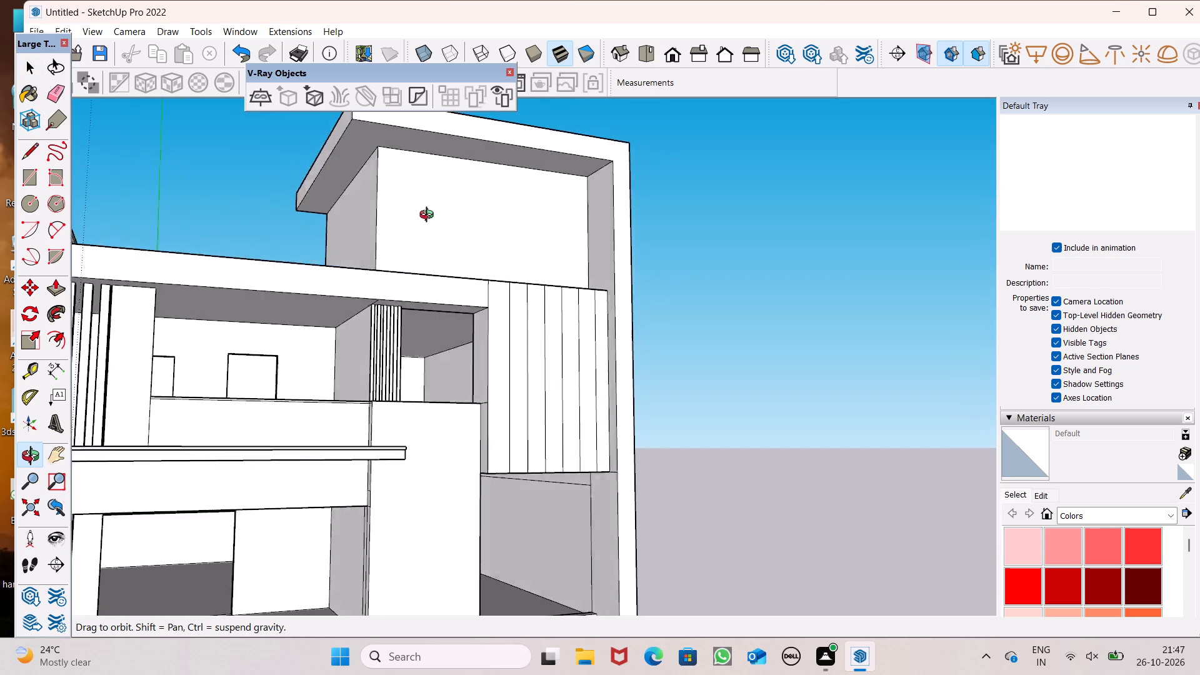
pyautogui.moveTo(429, 216); pyautogui.dragTo(372, 257, button='middle')
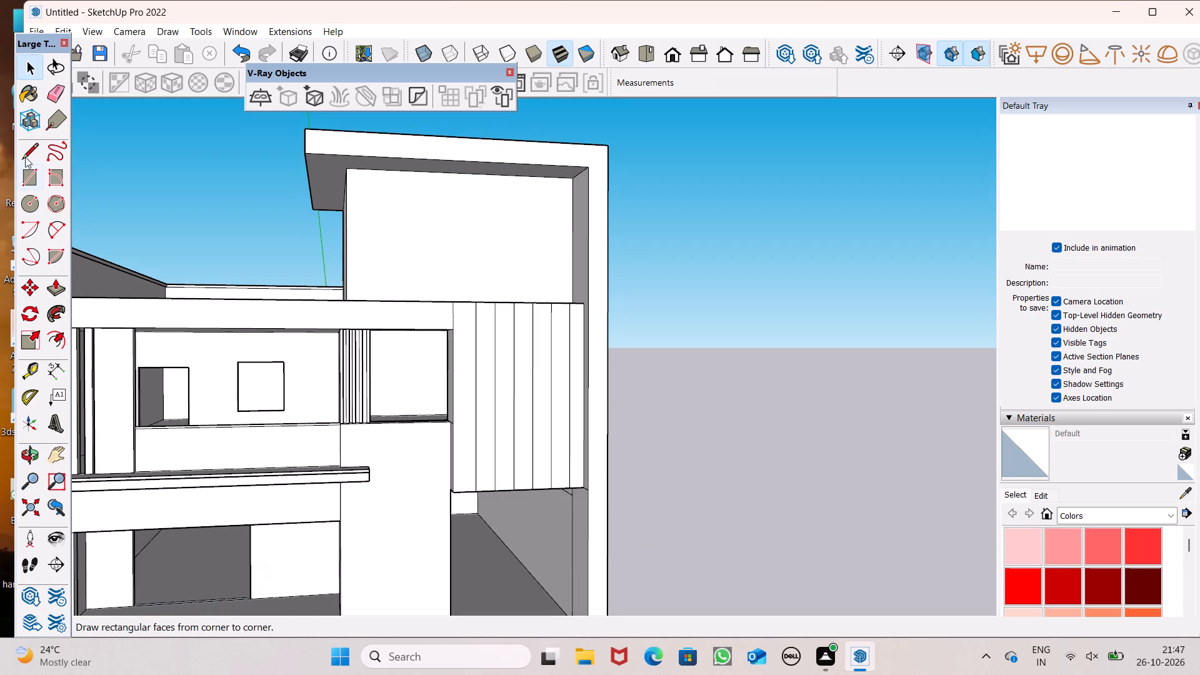
pyautogui.click(25, 151)
pyautogui.scroll(8, 380, 184)
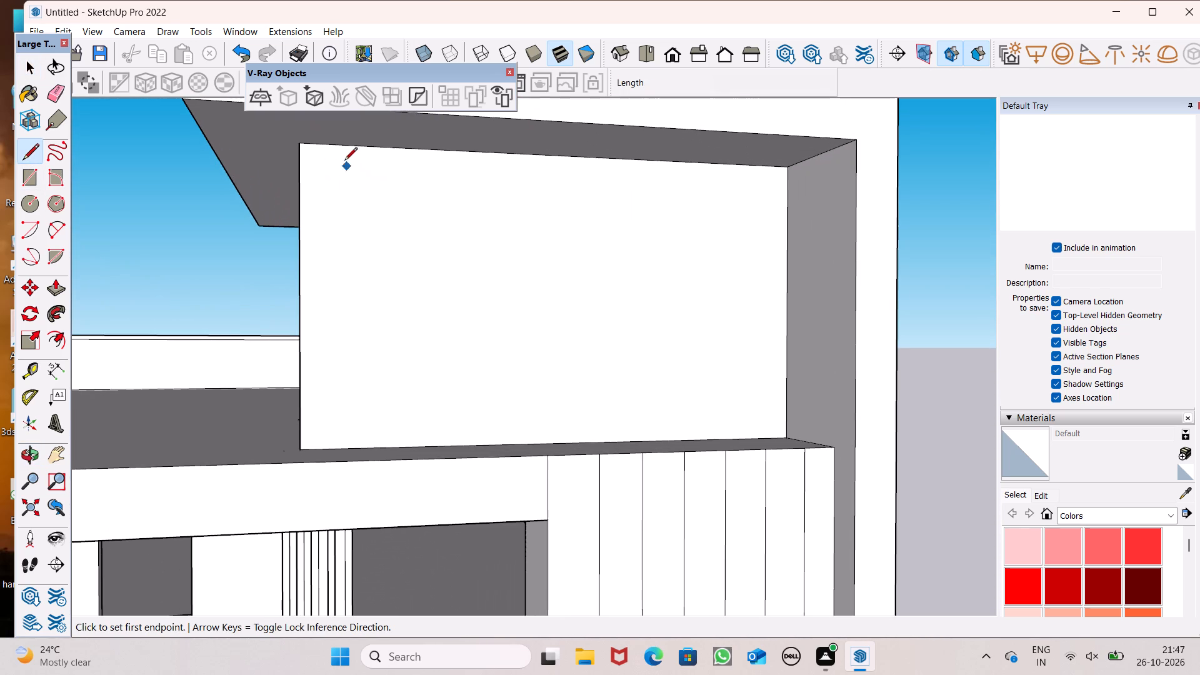
pyautogui.click(317, 144)
pyautogui.scroll(-2, 324, 200)
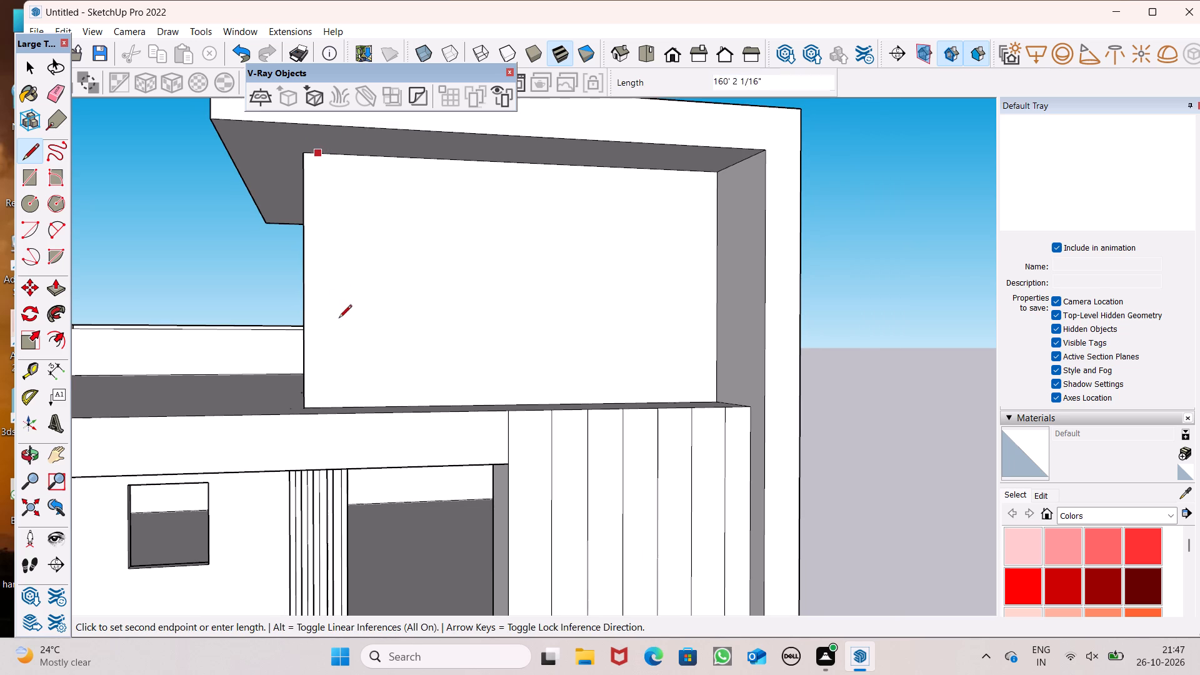
pyautogui.scroll(4, 331, 389)
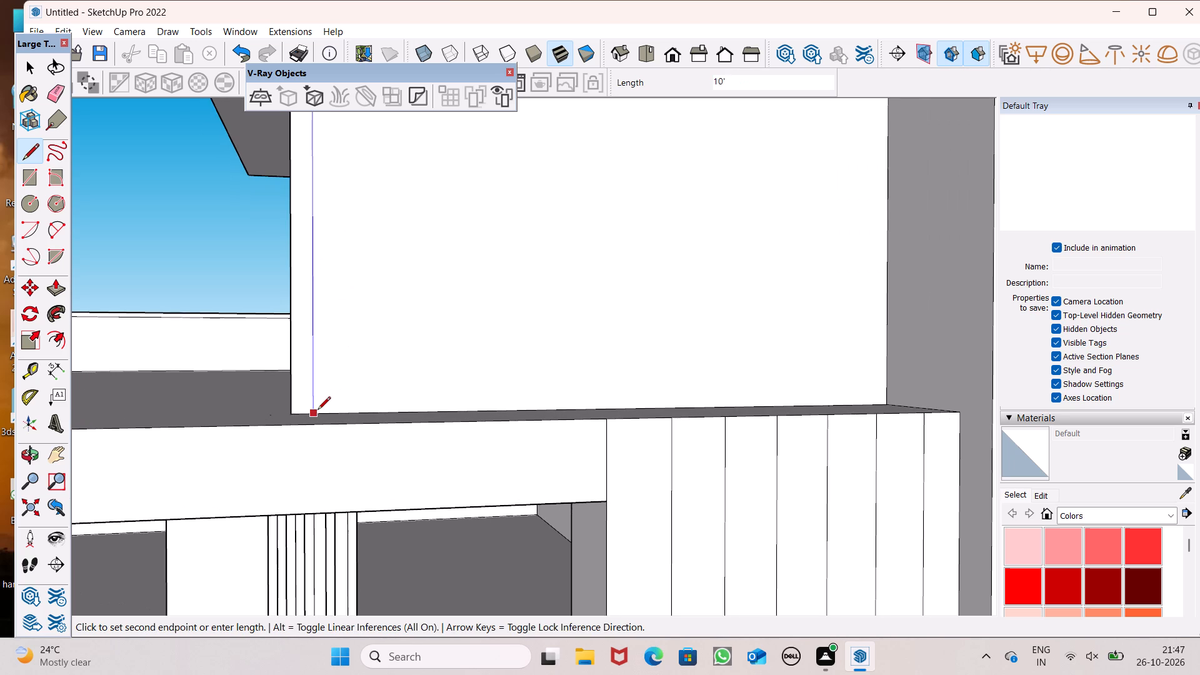
pyautogui.click(317, 411)
pyautogui.scroll(-3, 276, 446)
pyautogui.scroll(4, 330, 390)
pyautogui.press('space')
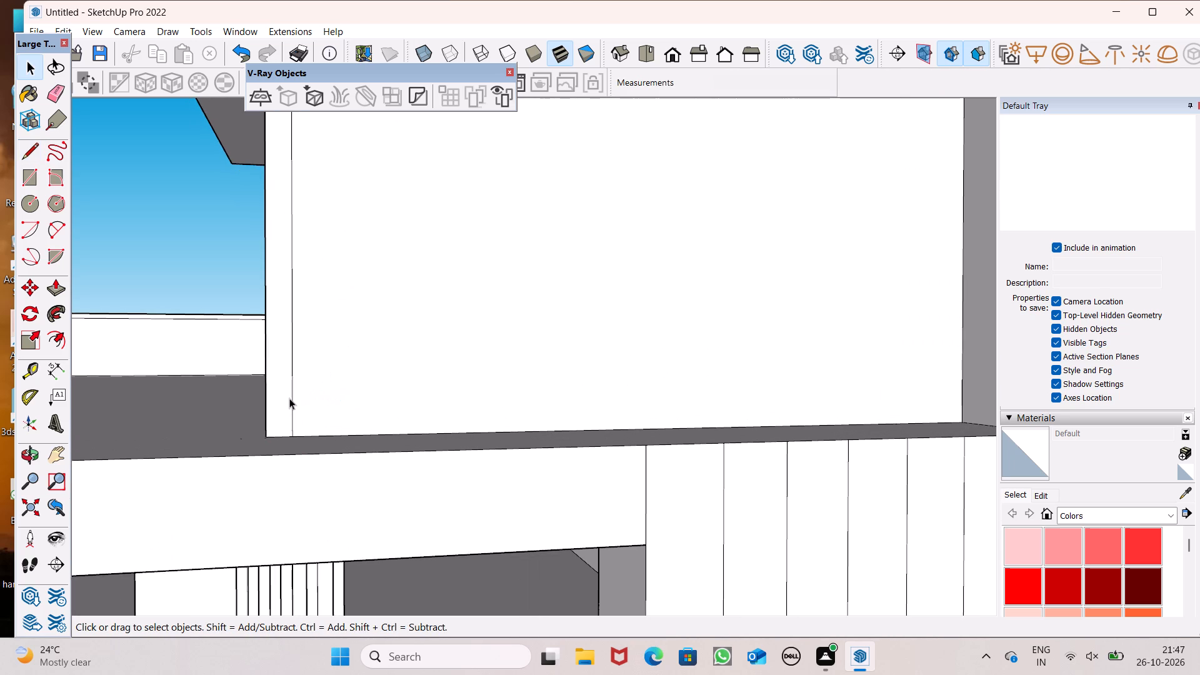
# Move the vertical line about 3 5/16" closer to the front face's edge on the overhang side.
pyautogui.click(294, 394)
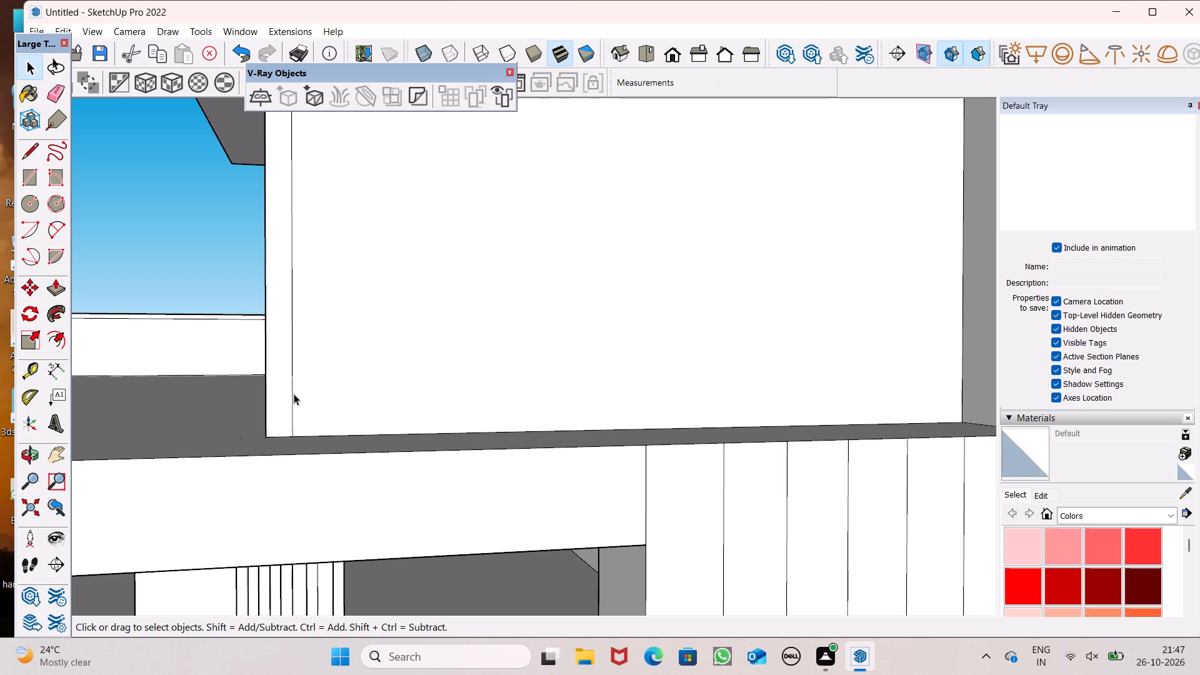
pyautogui.press('m')
pyautogui.press('Return')
pyautogui.moveTo(293, 391); pyautogui.dragTo(279, 394)
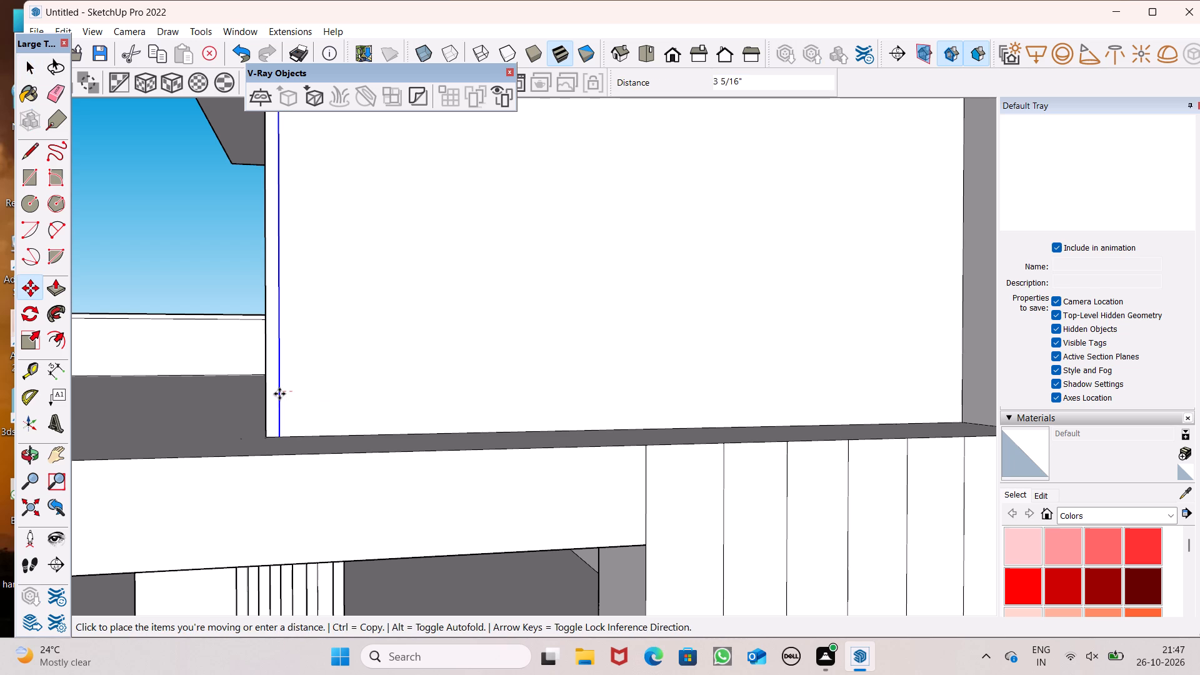
pyautogui.moveTo(279, 394); pyautogui.dragTo(281, 394)
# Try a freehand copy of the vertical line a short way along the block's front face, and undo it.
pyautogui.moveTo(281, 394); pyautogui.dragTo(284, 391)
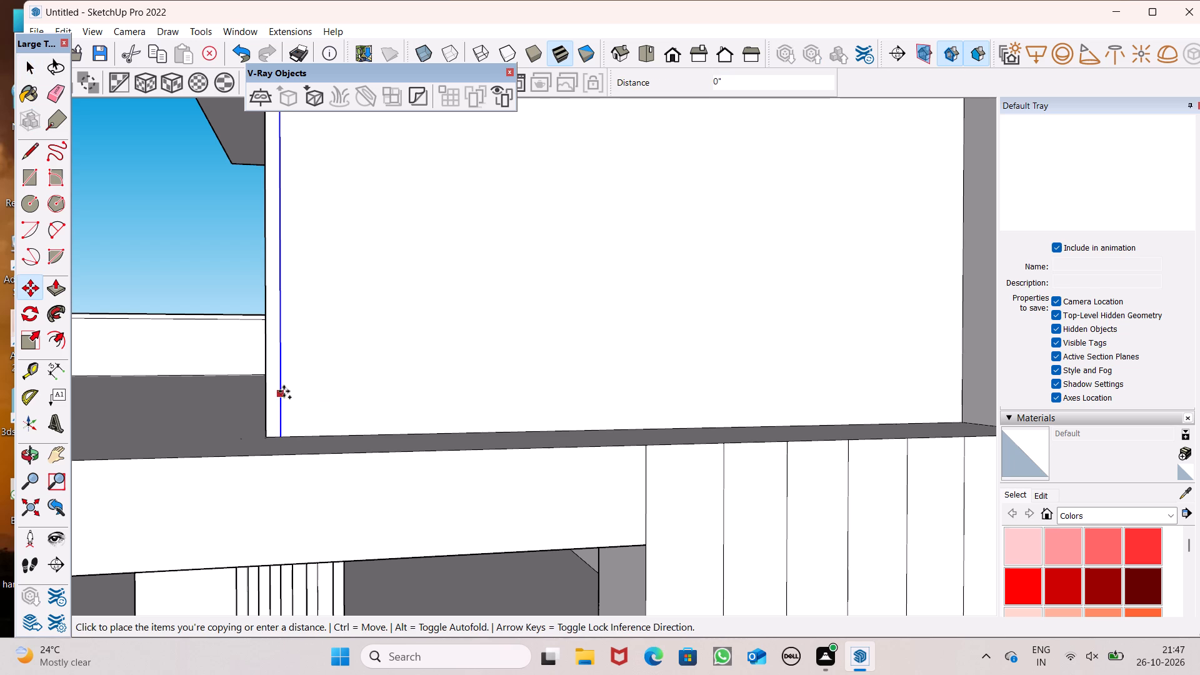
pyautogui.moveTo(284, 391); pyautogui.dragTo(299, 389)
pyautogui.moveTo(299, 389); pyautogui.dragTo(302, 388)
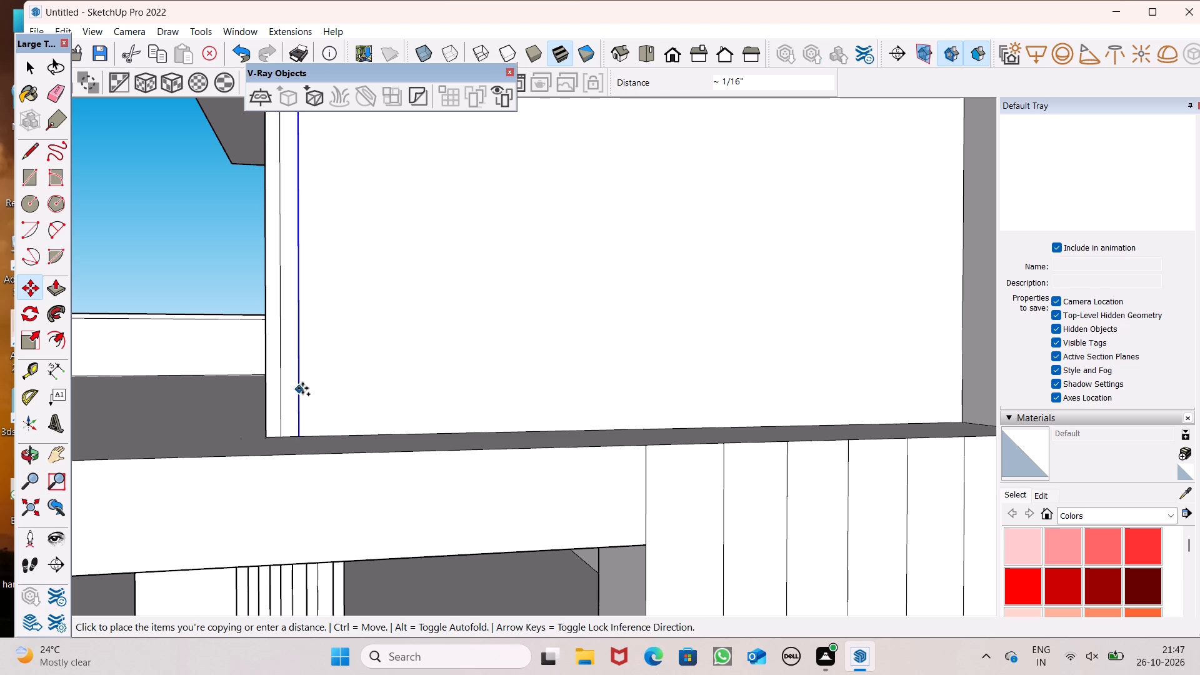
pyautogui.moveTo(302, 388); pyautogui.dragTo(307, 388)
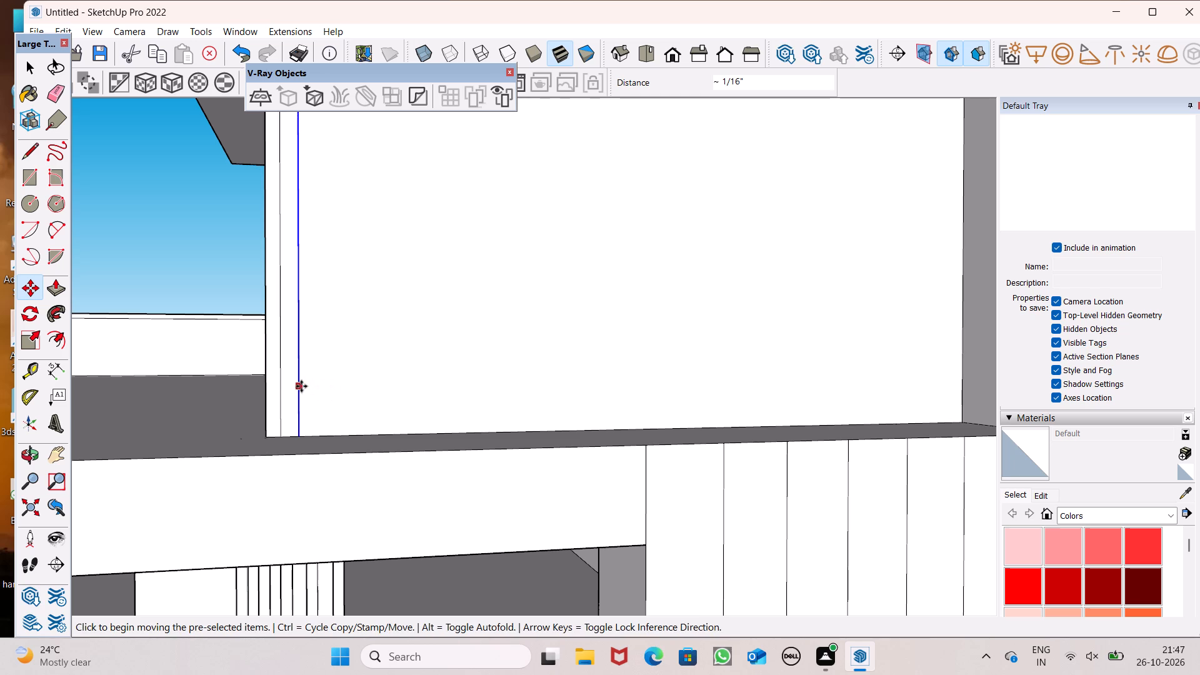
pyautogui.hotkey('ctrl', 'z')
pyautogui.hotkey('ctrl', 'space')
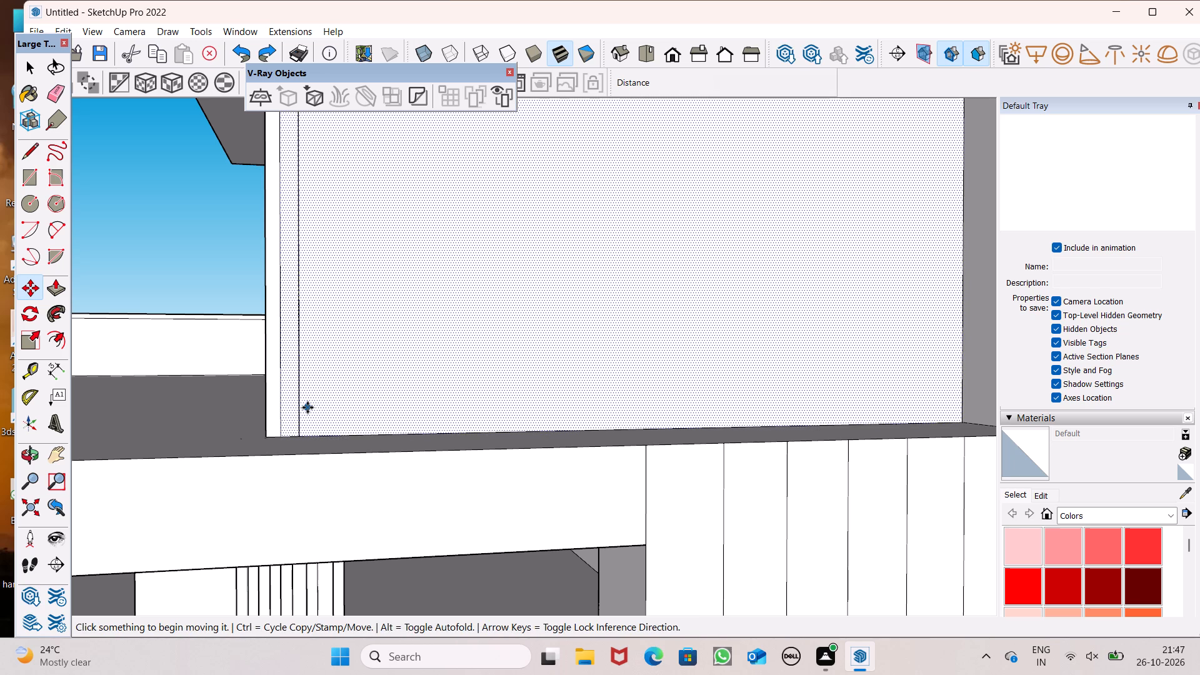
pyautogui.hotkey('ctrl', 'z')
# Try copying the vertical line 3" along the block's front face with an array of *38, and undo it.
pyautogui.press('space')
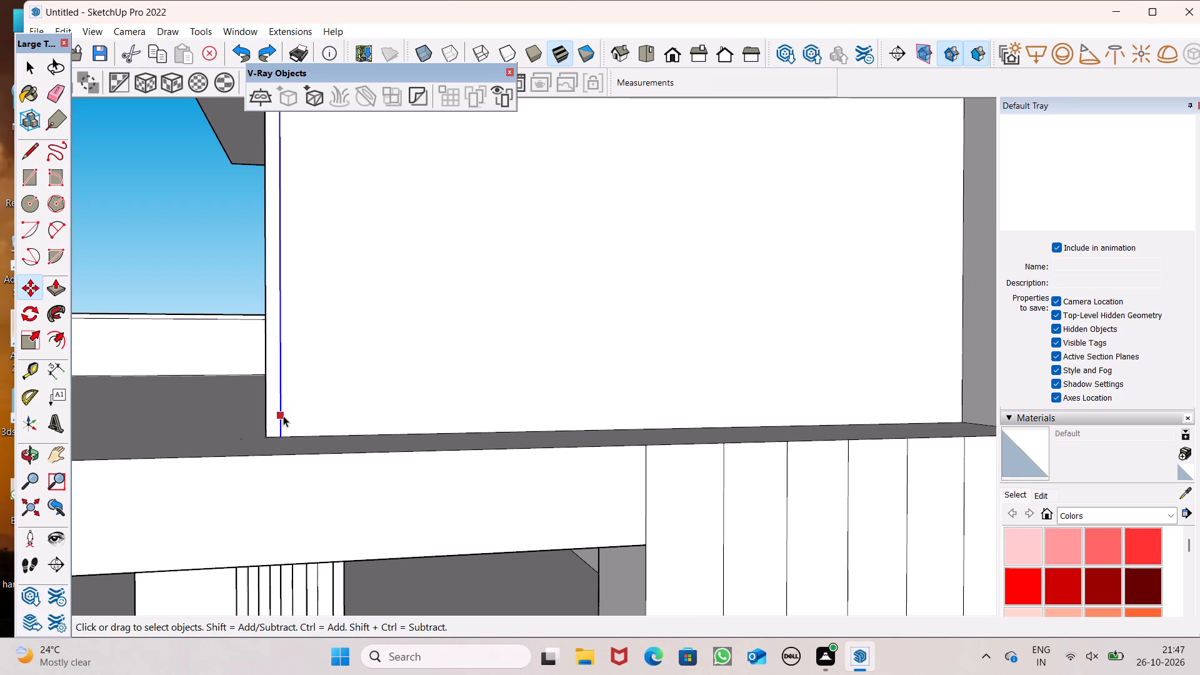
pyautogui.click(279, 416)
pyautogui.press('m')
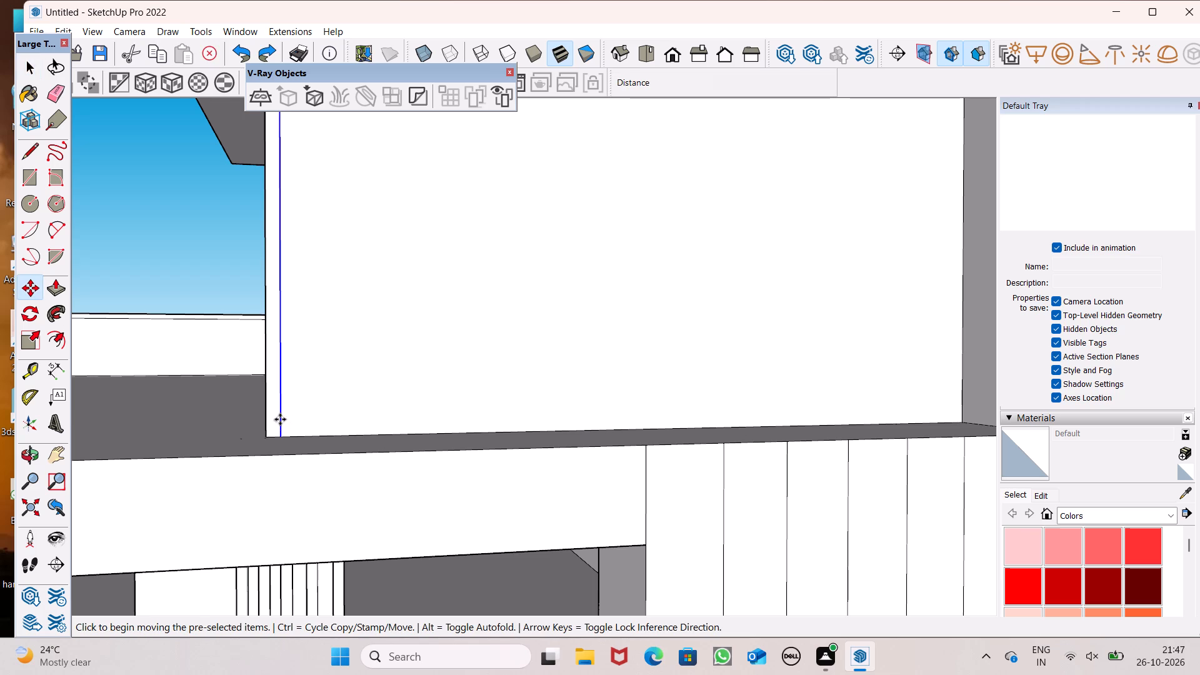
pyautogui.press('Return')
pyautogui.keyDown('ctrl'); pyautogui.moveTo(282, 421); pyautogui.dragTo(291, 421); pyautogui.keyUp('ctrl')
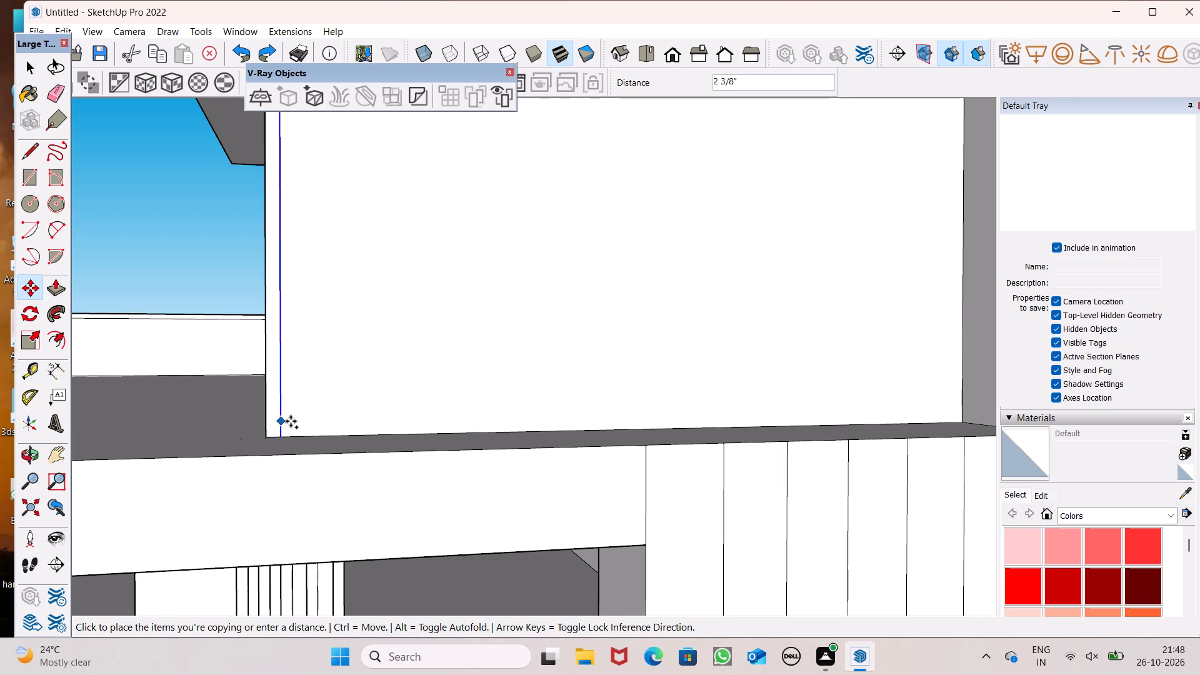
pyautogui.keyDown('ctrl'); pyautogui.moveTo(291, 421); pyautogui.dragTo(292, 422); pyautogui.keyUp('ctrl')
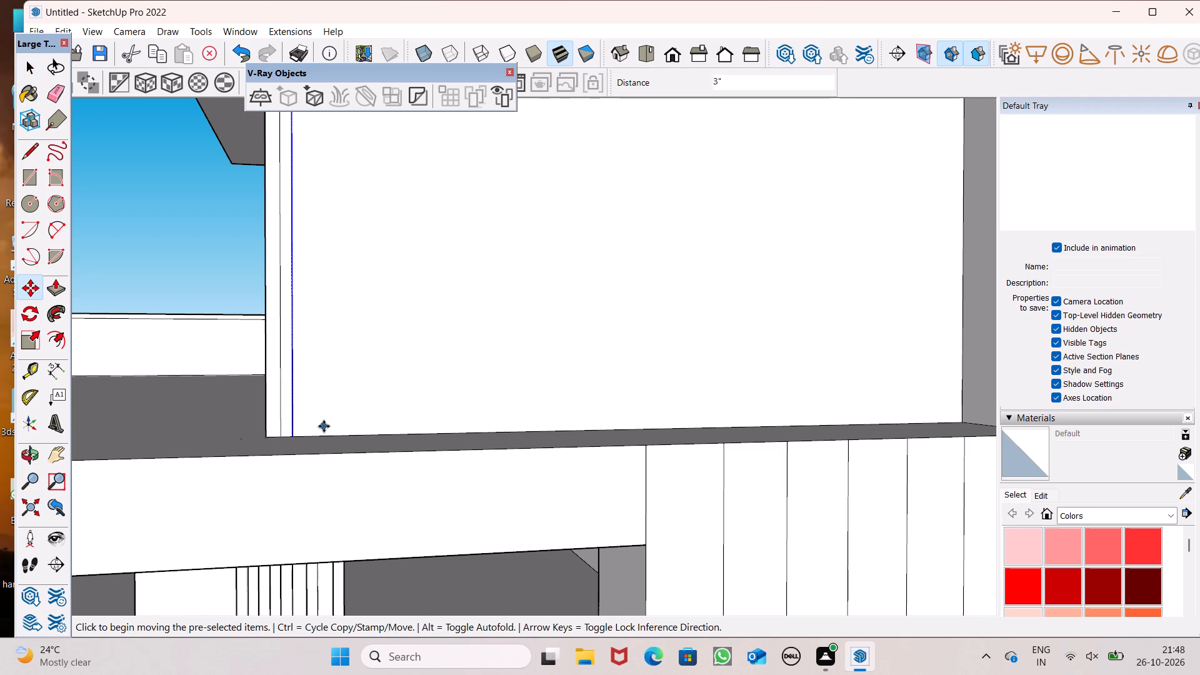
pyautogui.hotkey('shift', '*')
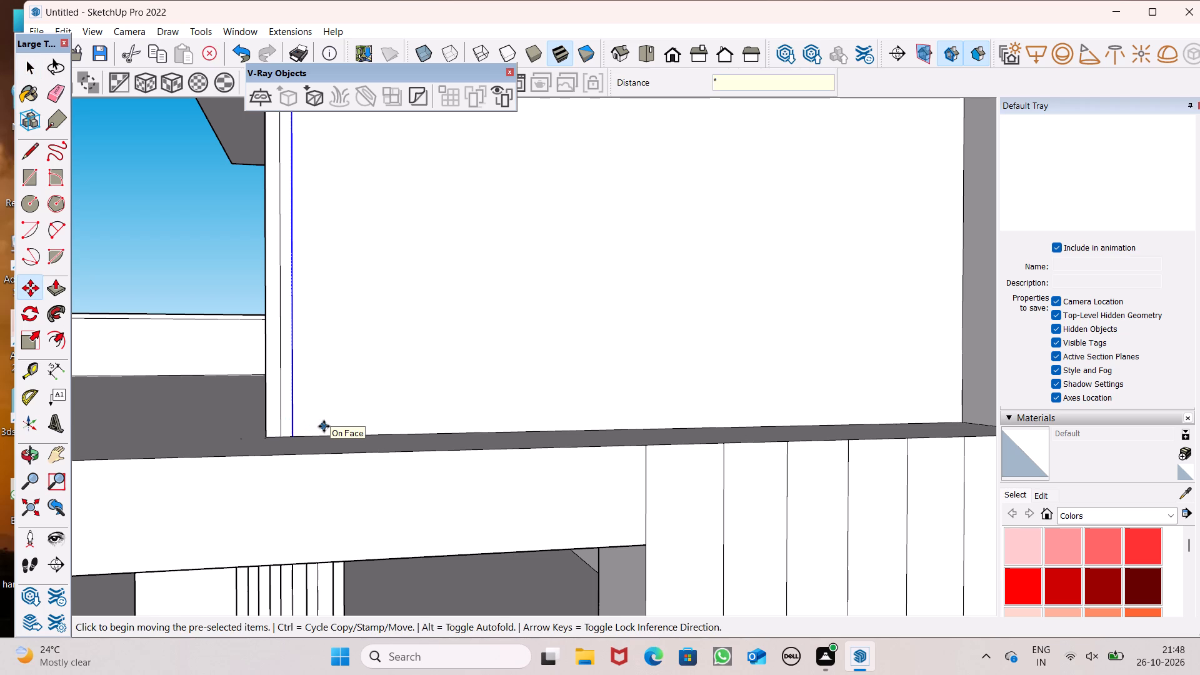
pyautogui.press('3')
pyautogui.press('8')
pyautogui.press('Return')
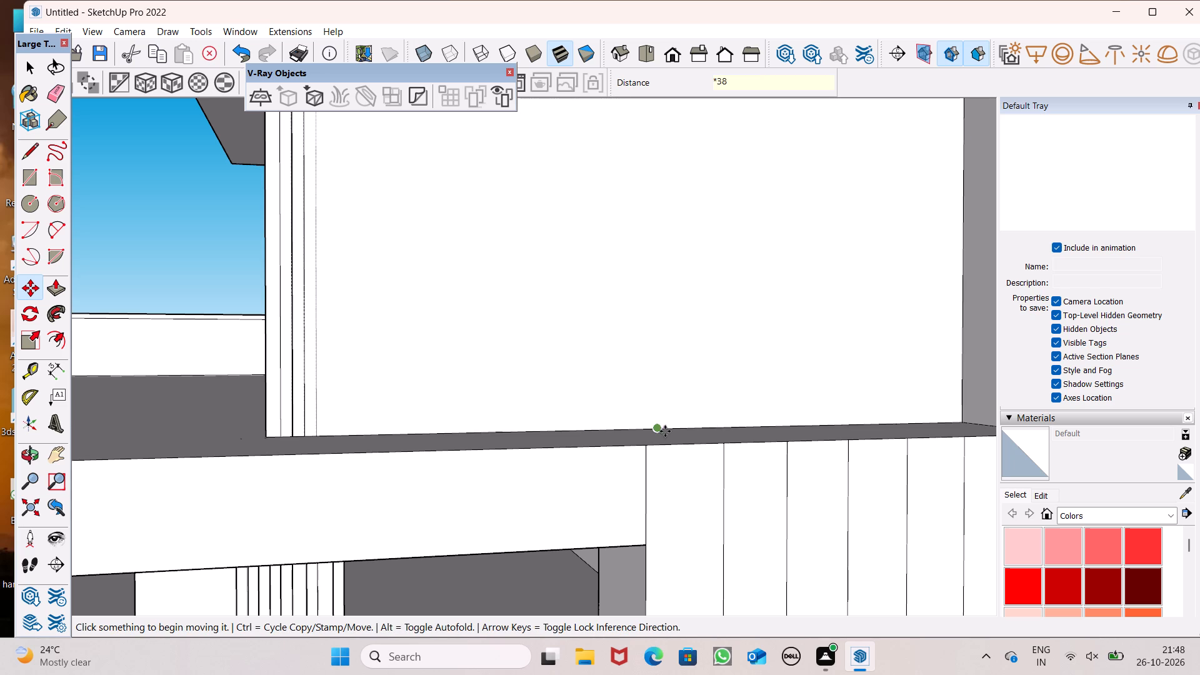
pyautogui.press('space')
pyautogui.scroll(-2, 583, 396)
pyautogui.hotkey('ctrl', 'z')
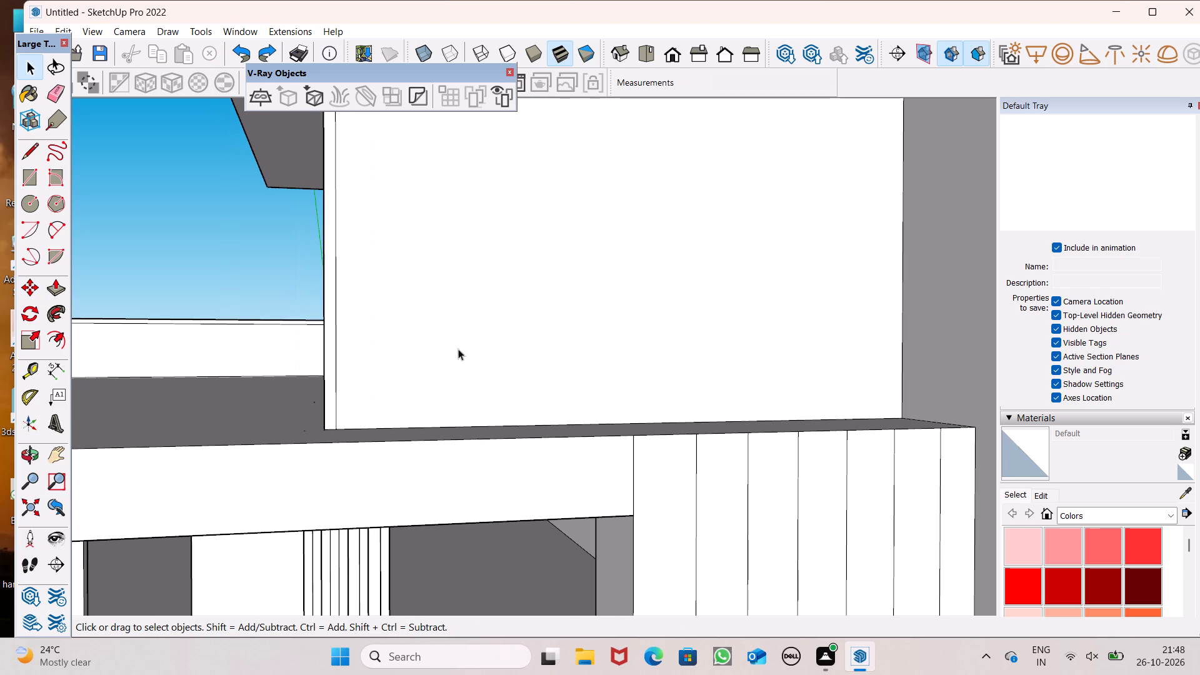
# Copy the vertical line on the rooftop block's front face about 4 13/16" along the face and array it with *38.
pyautogui.scroll(3, 394, 342)
pyautogui.click(325, 393)
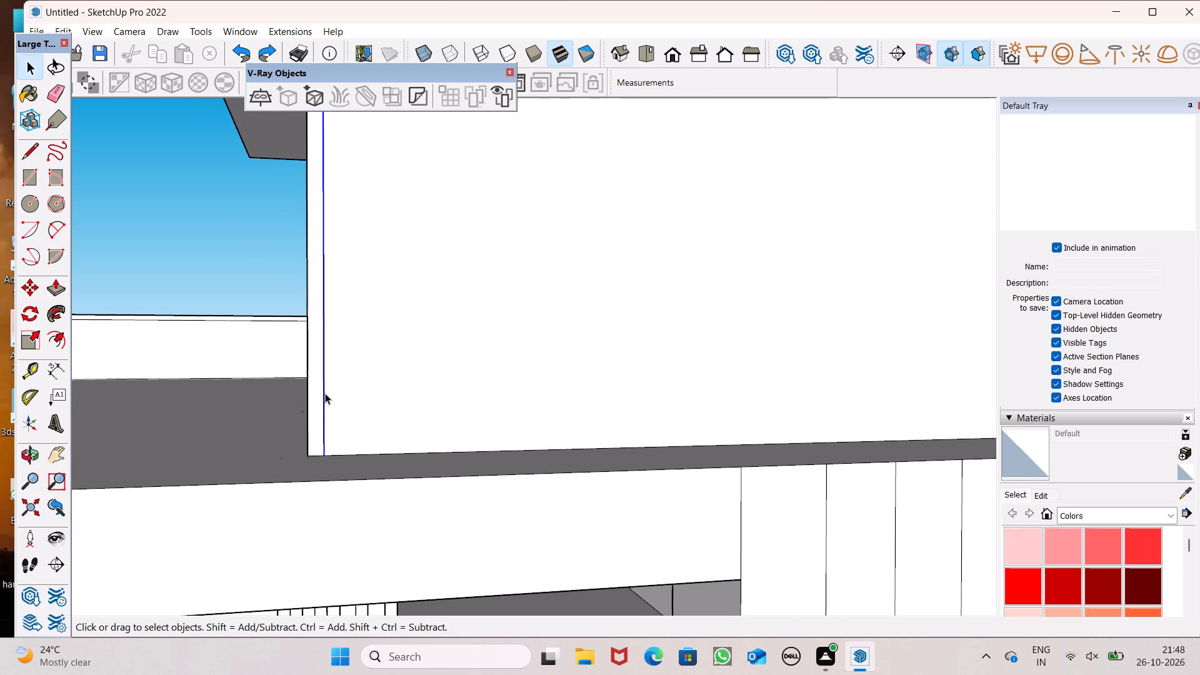
pyautogui.press('m')
pyautogui.press('Return')
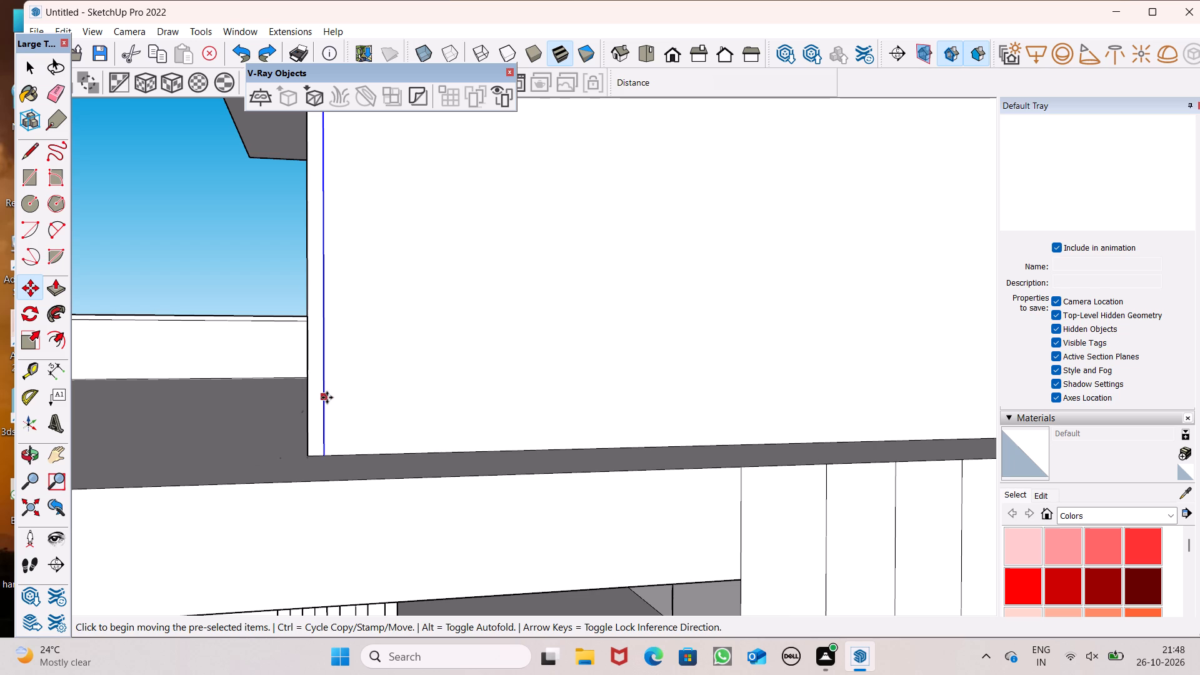
pyautogui.moveTo(326, 400); pyautogui.dragTo(356, 407)
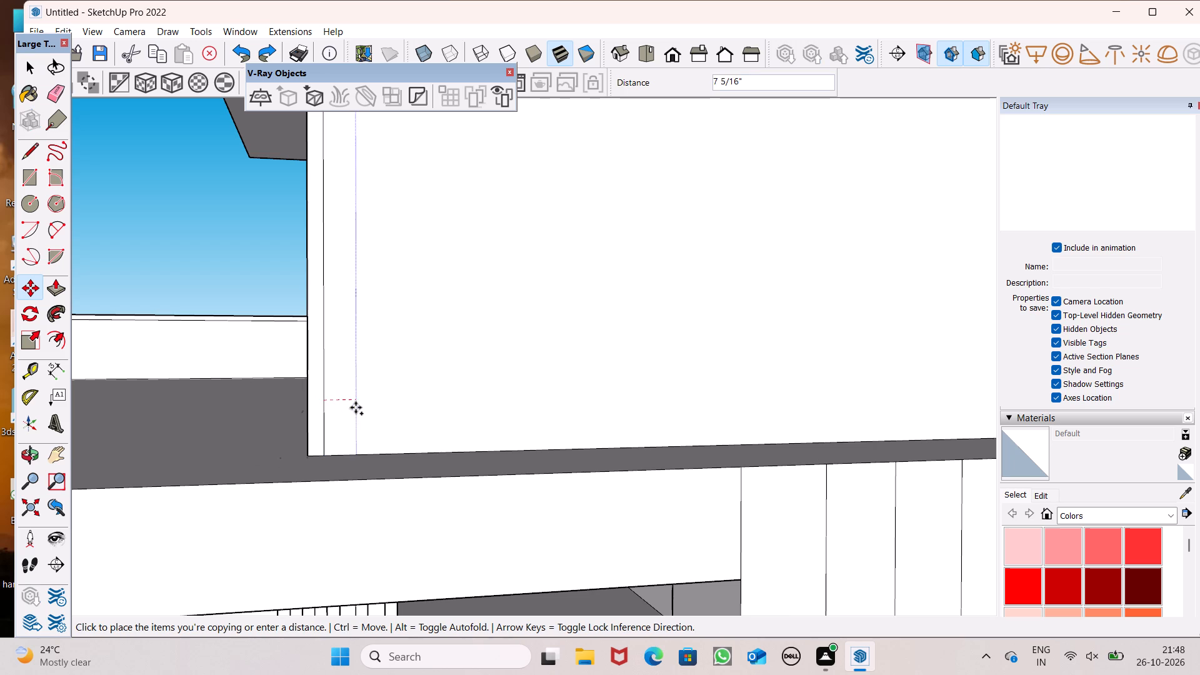
pyautogui.moveTo(356, 407); pyautogui.dragTo(340, 413)
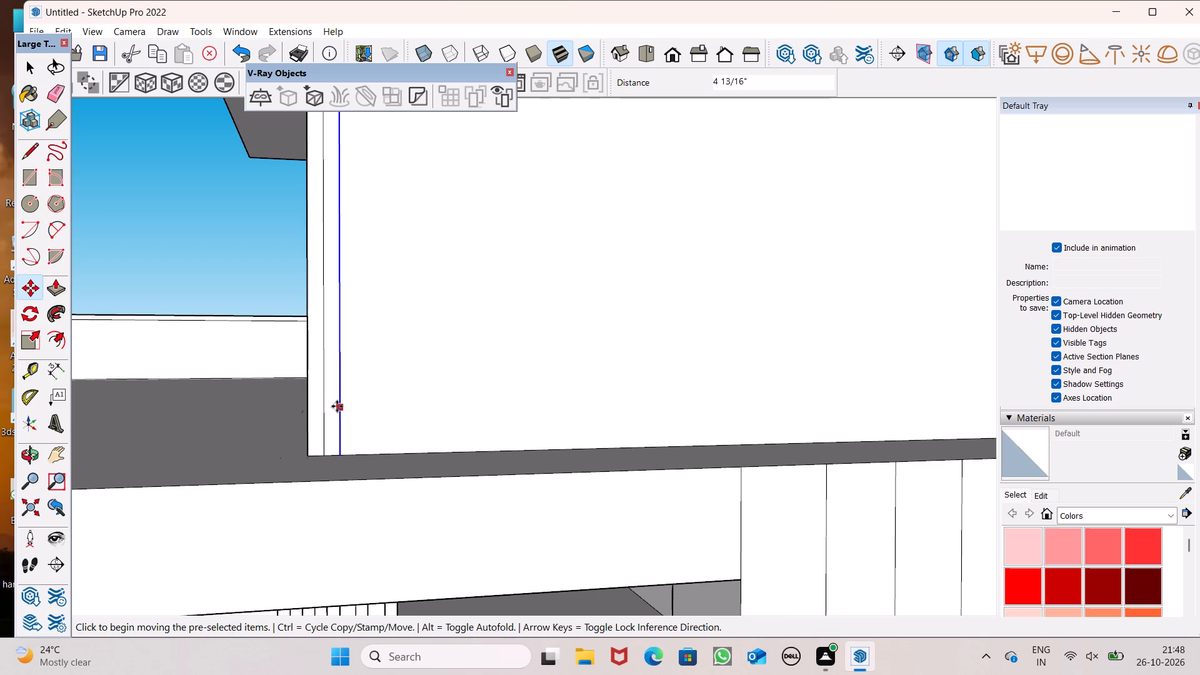
pyautogui.write('*38')
pyautogui.press('Return')
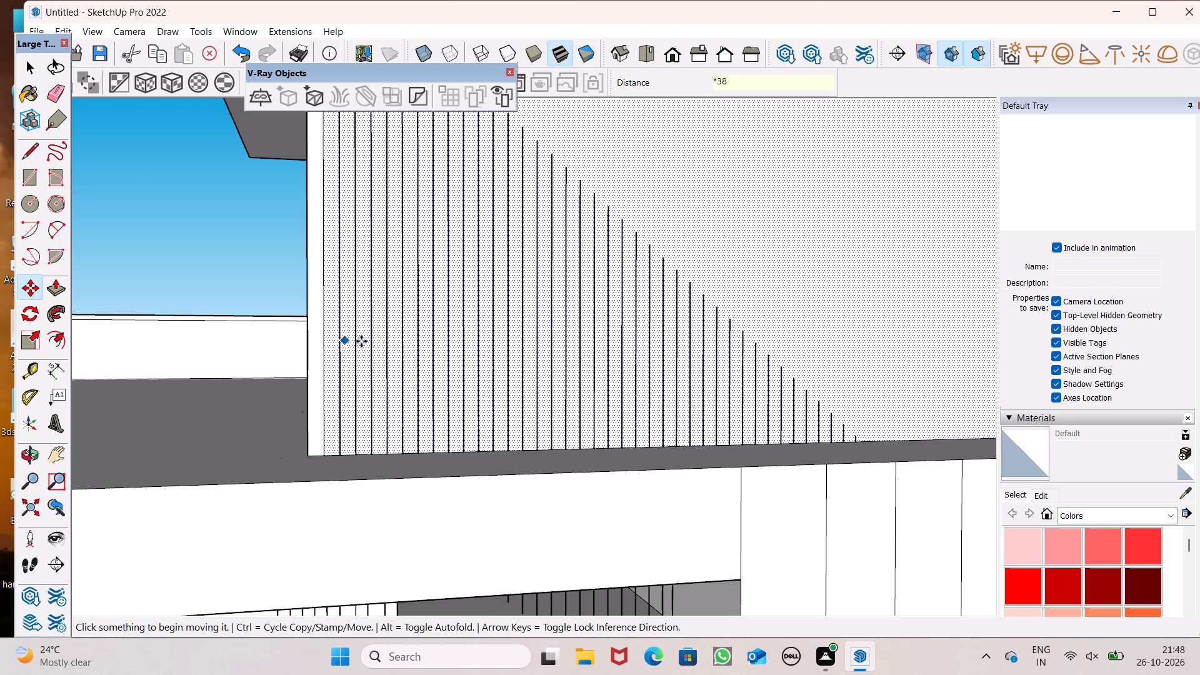
# Draw a diagonal line across the rooftop block's front face, joining the top ends of the arrayed lines down to the last one.
pyautogui.scroll(-9, 416, 338)
pyautogui.moveTo(467, 355); pyautogui.dragTo(363, 342, button='middle')
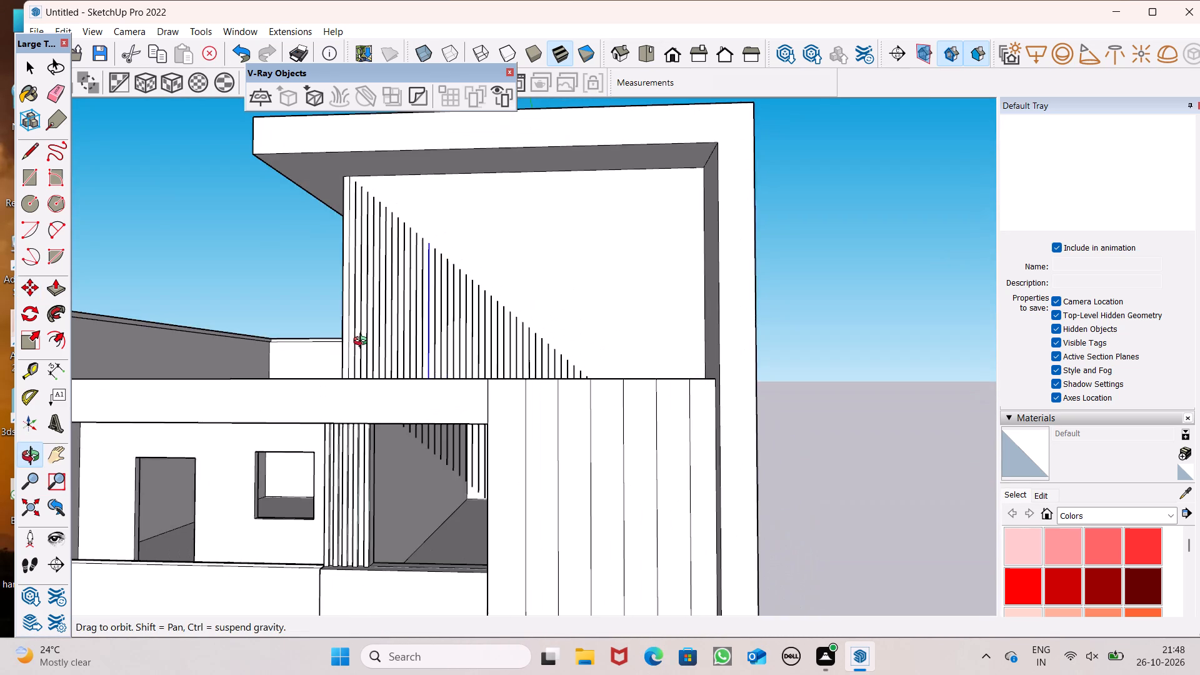
pyautogui.moveTo(363, 342); pyautogui.dragTo(362, 342, button='middle')
pyautogui.moveTo(391, 337); pyautogui.dragTo(547, 282, button='middle')
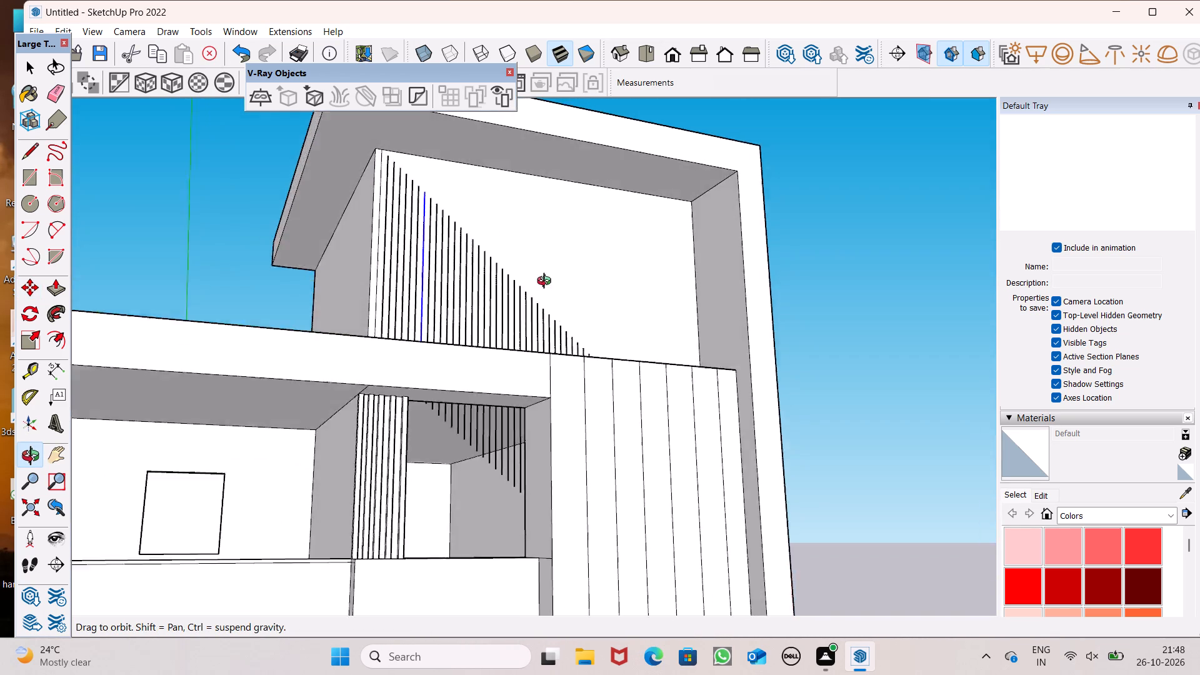
pyautogui.moveTo(547, 282); pyautogui.dragTo(474, 351, button='middle')
pyautogui.moveTo(472, 304); pyautogui.dragTo(482, 279, button='middle')
pyautogui.middleClick(506, 276)
pyautogui.scroll(-5, 506, 276)
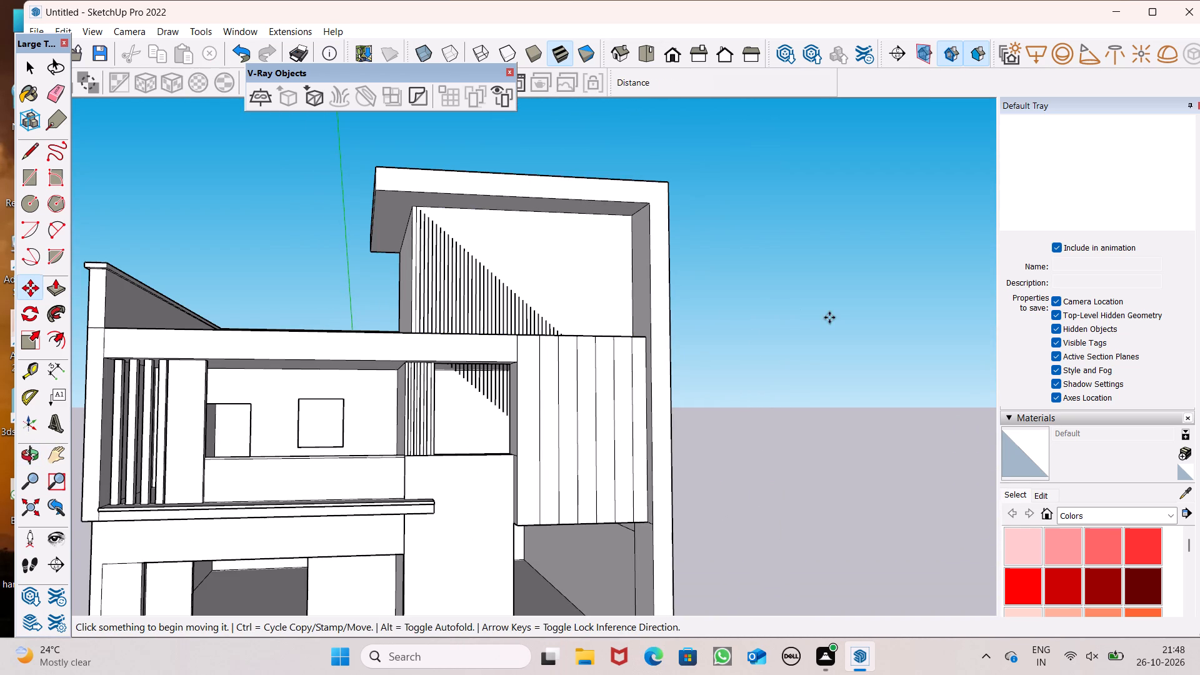
pyautogui.click(41, 147)
pyautogui.scroll(7, 429, 182)
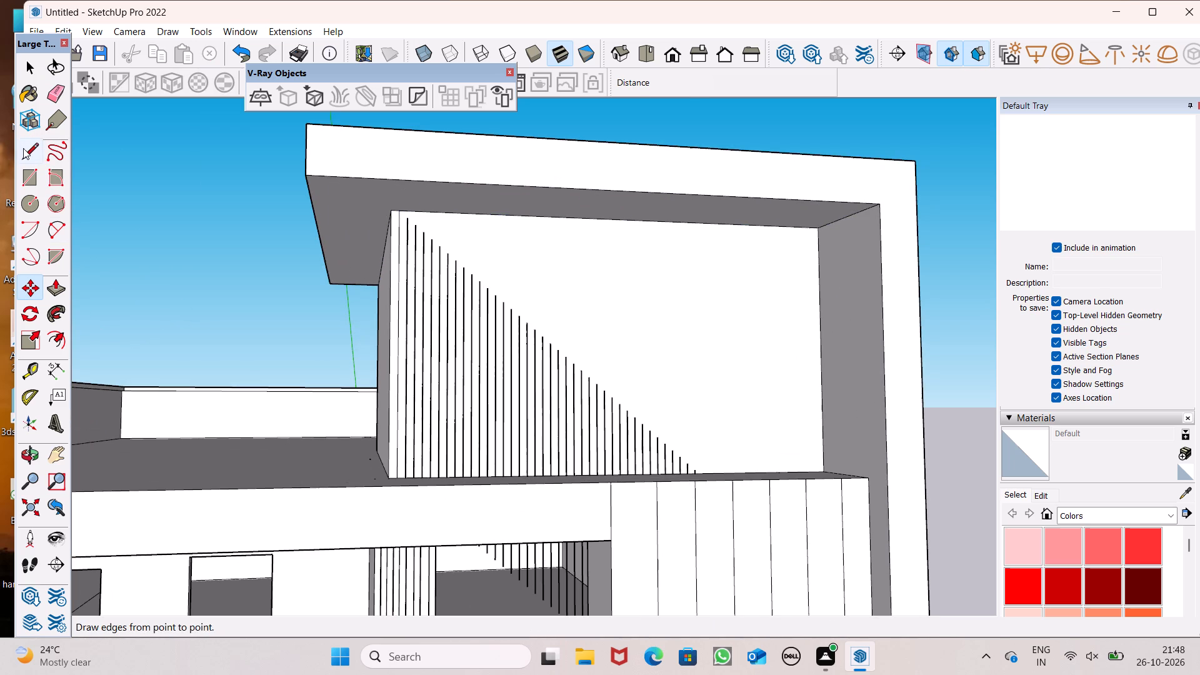
pyautogui.moveTo(23, 146); pyautogui.dragTo(36, 149)
pyautogui.moveTo(409, 218); pyautogui.dragTo(418, 229)
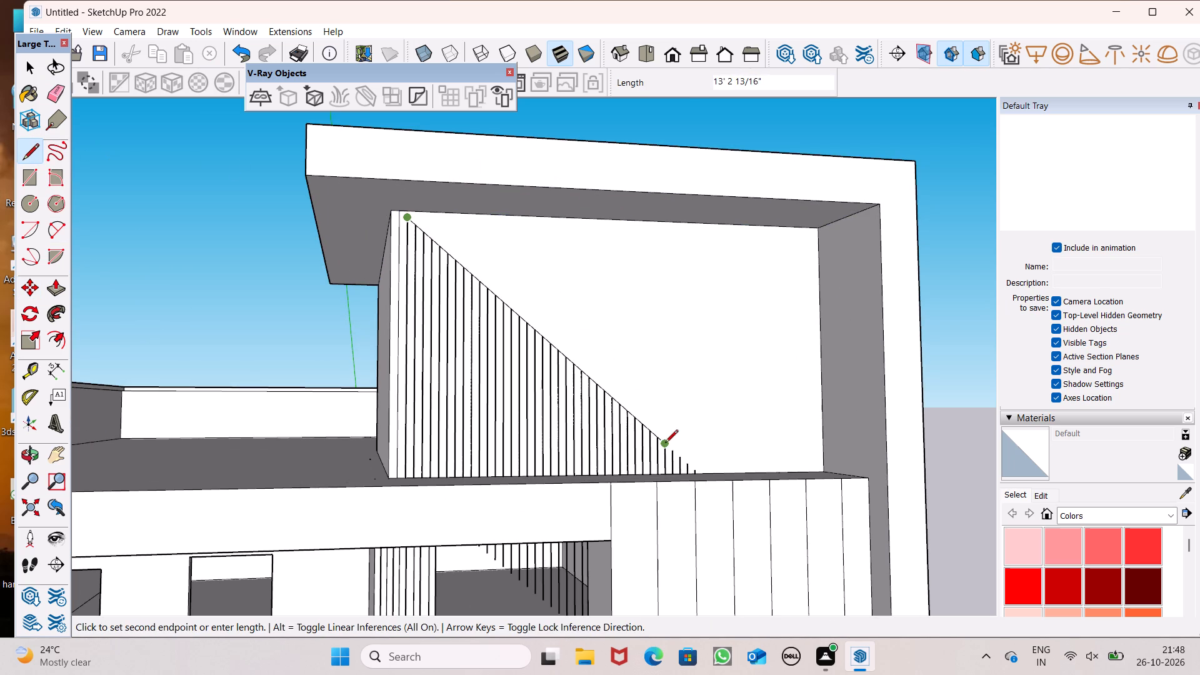
pyautogui.click(696, 466)
pyautogui.scroll(-1, 615, 362)
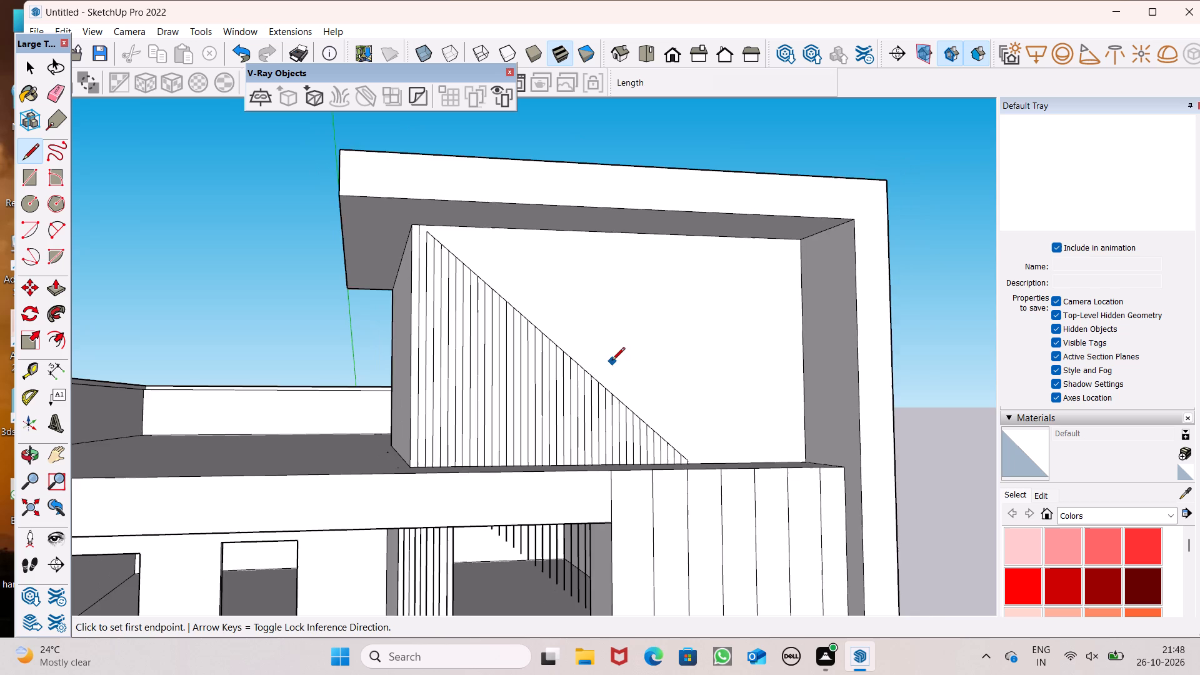
pyautogui.scroll(-2, 612, 361)
pyautogui.moveTo(681, 365); pyautogui.dragTo(669, 307, button='middle')
pyautogui.scroll(1, 644, 318)
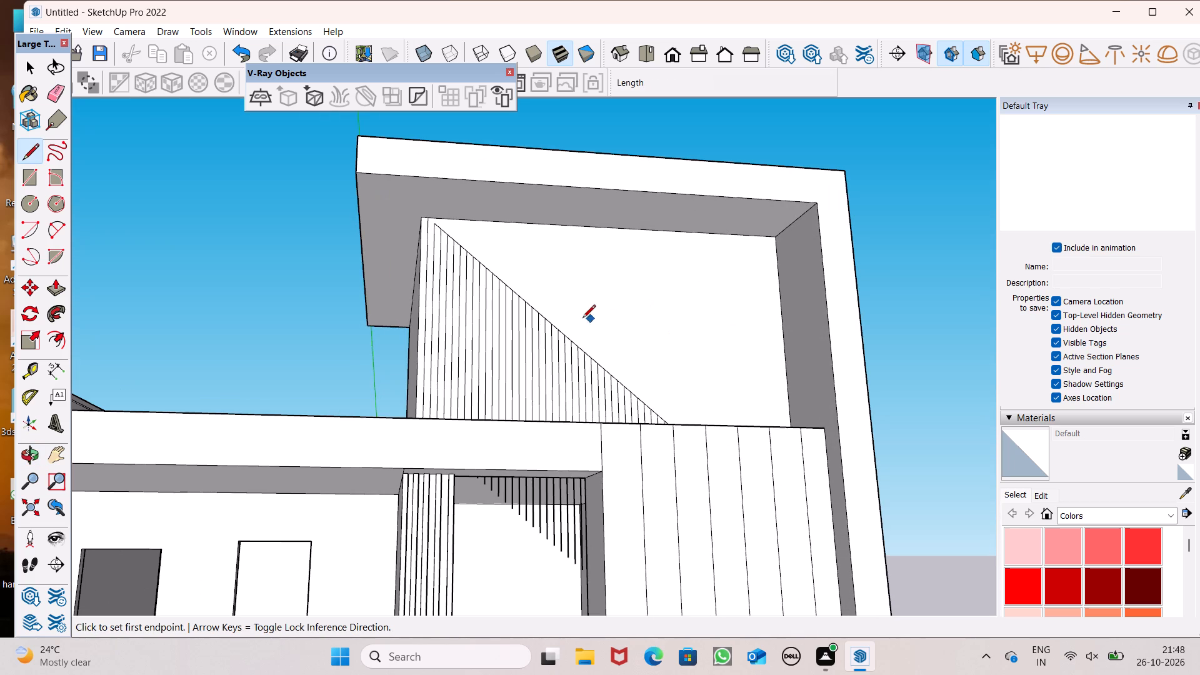
pyautogui.press('space')
# Extend the diagonal with a short line from its upper end to the top of the first vertical line beneath the roof slab.
pyautogui.scroll(-4, 582, 318)
pyautogui.moveTo(579, 352); pyautogui.dragTo(589, 376, button='middle')
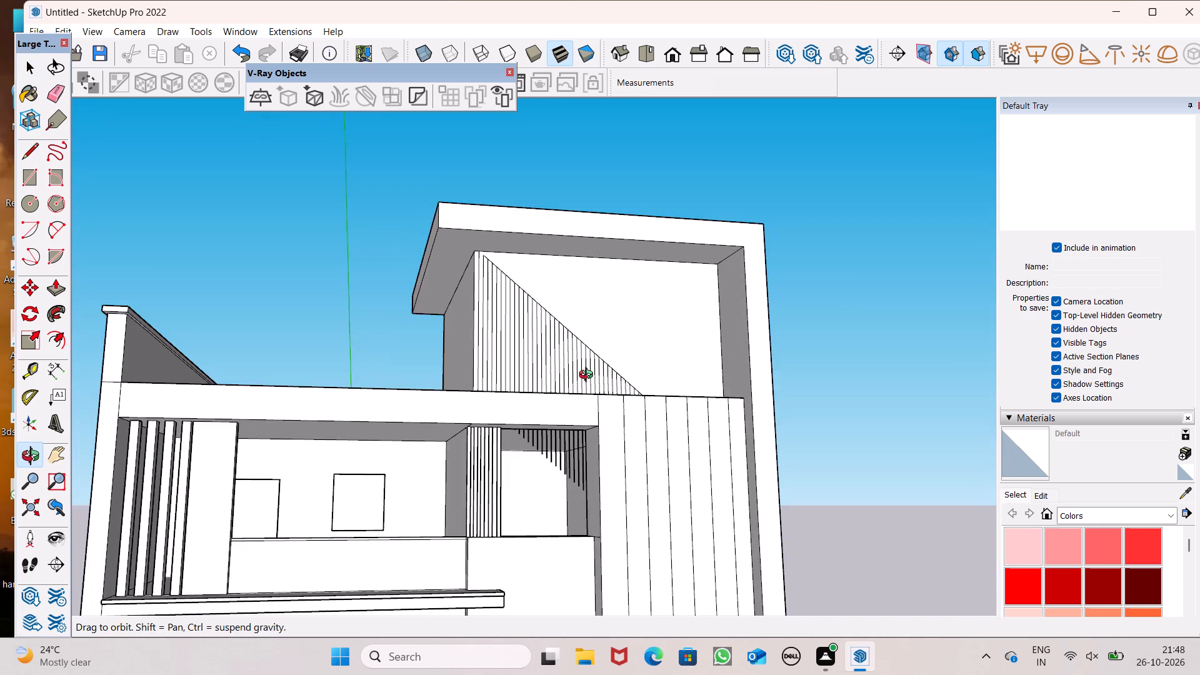
pyautogui.moveTo(589, 376); pyautogui.dragTo(586, 377, button='middle')
pyautogui.scroll(8, 526, 303)
pyautogui.scroll(5, 443, 207)
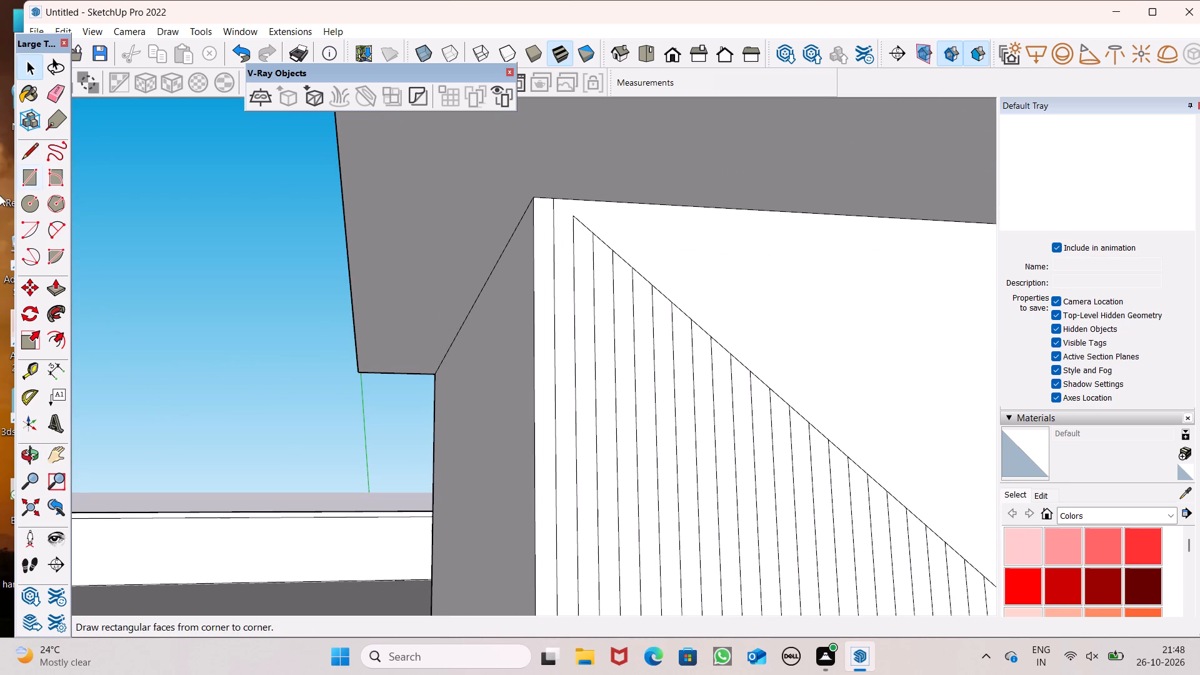
pyautogui.click(30, 156)
pyautogui.scroll(4, 414, 163)
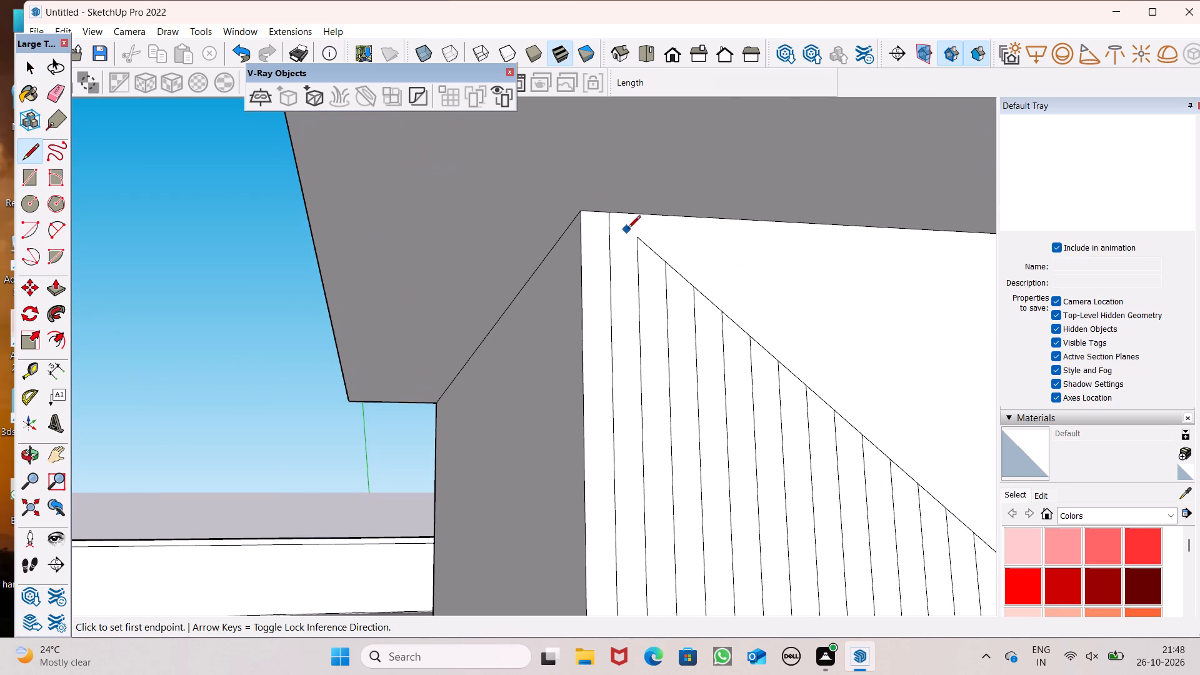
pyautogui.moveTo(639, 234); pyautogui.dragTo(637, 227)
pyautogui.click(612, 215)
pyautogui.press('space')
# Erase the arrayed line ends hanging down inside the upper-floor opening beside the slatted screen.
pyautogui.scroll(-7, 462, 199)
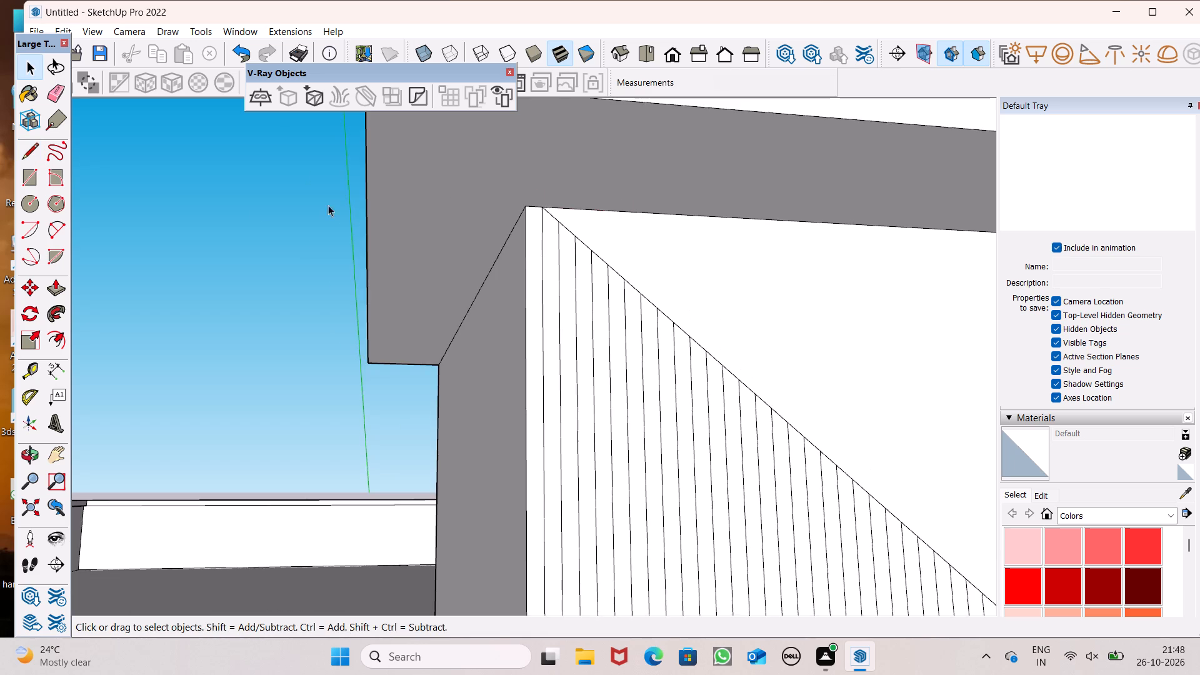
pyautogui.scroll(-5, 236, 209)
pyautogui.scroll(1, 236, 209)
pyautogui.scroll(-1, 236, 209)
pyautogui.click(54, 96)
pyautogui.scroll(-4, 292, 215)
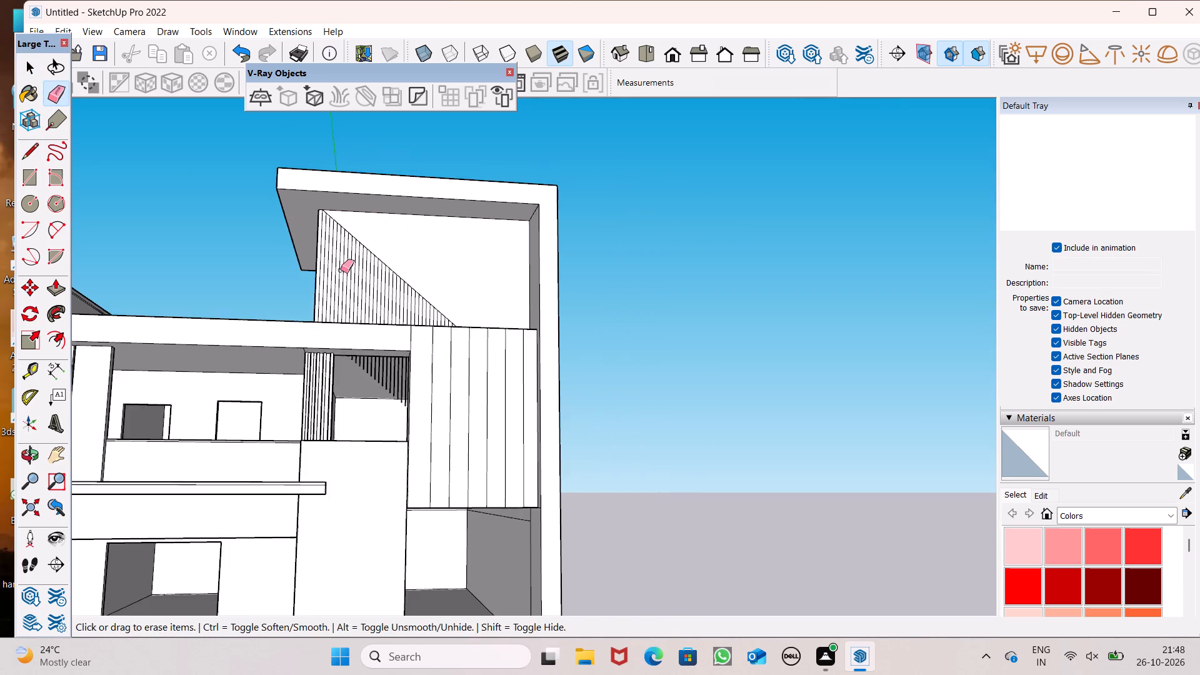
pyautogui.moveTo(347, 304); pyautogui.dragTo(446, 201, button='middle')
pyautogui.scroll(7, 426, 280)
pyautogui.moveTo(337, 351); pyautogui.dragTo(361, 356)
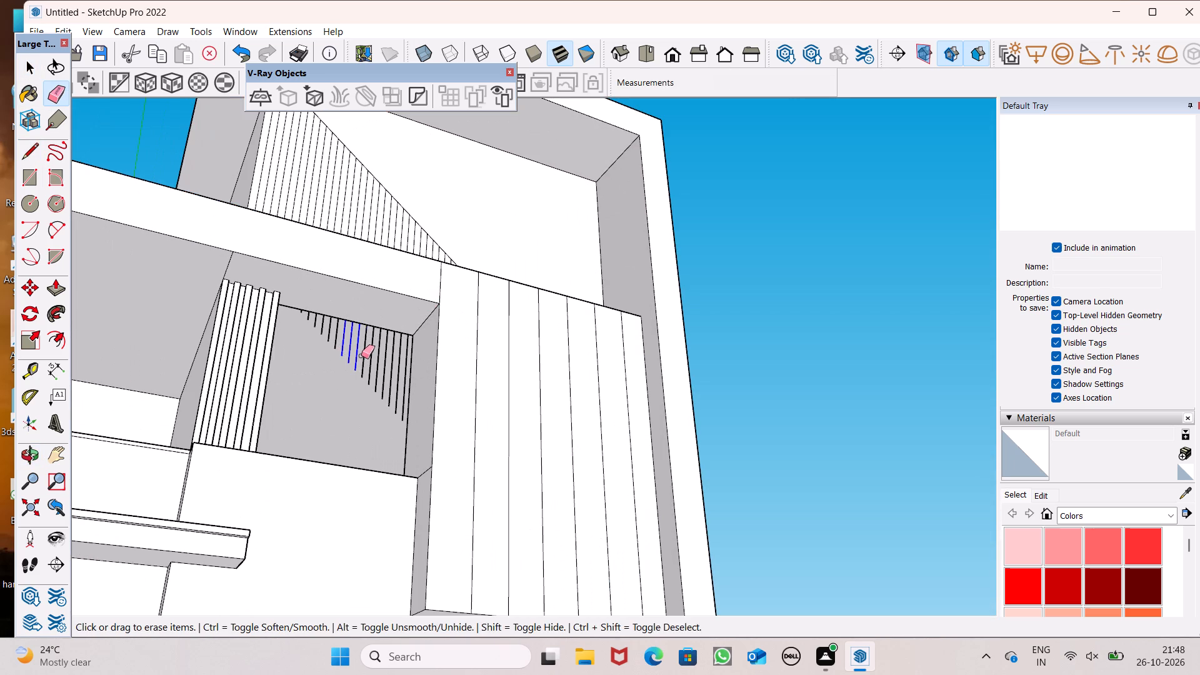
pyautogui.moveTo(361, 356); pyautogui.dragTo(381, 367)
pyautogui.moveTo(405, 367); pyautogui.dragTo(381, 365)
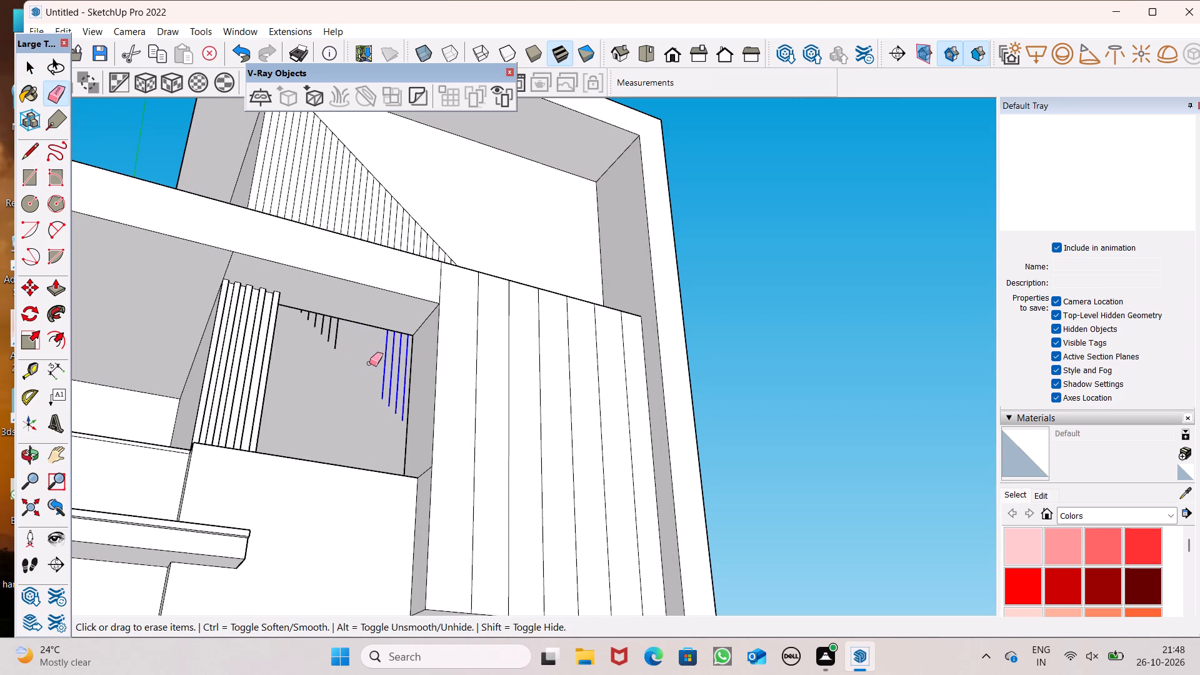
pyautogui.scroll(8, 339, 336)
pyautogui.scroll(6, 260, 320)
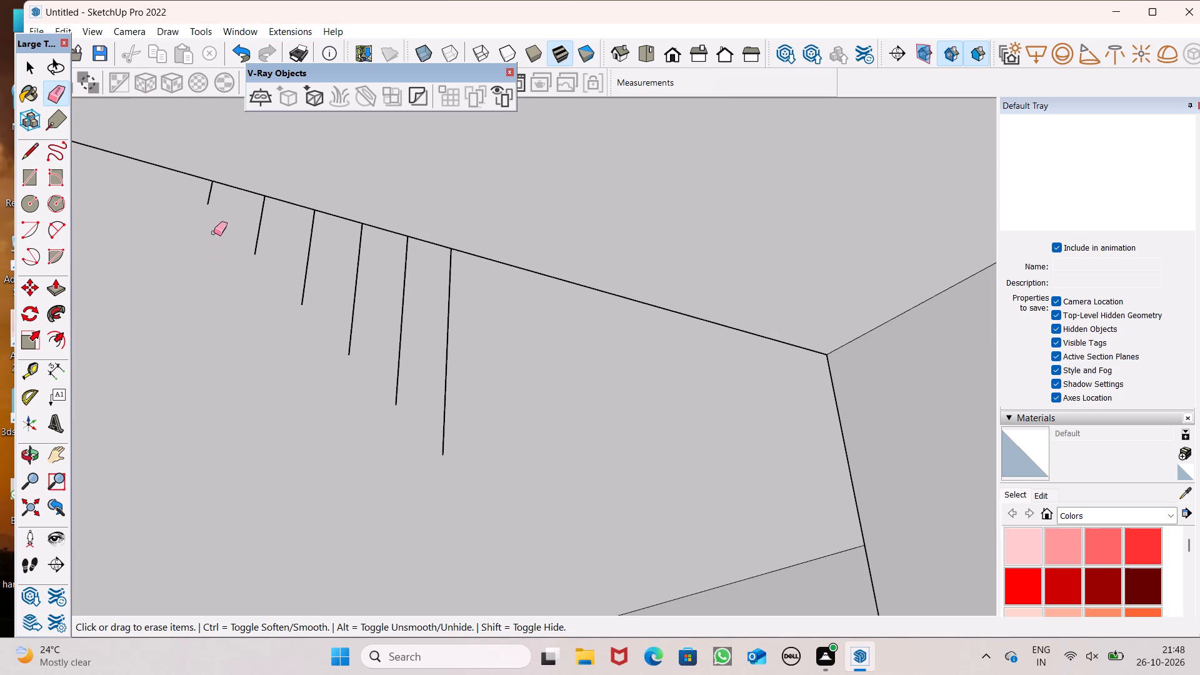
pyautogui.moveTo(207, 200); pyautogui.dragTo(254, 246)
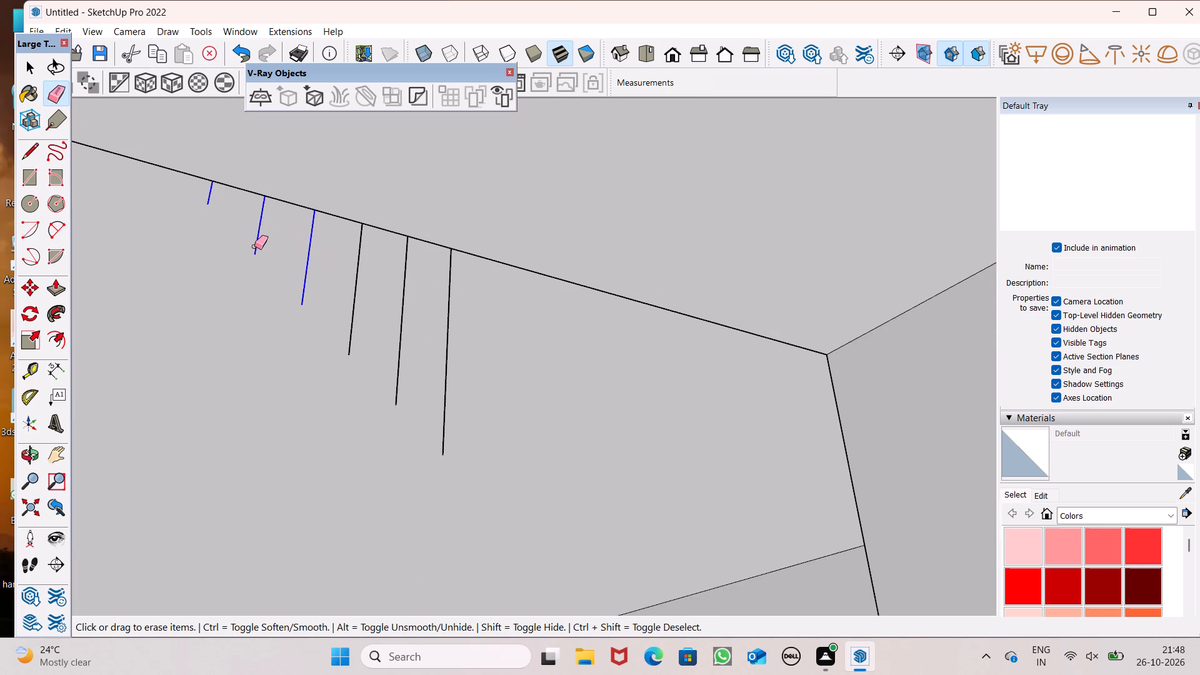
pyautogui.moveTo(254, 246); pyautogui.dragTo(457, 366)
# Erase the stray vertical lines crossing the interior wall face beneath the ceiling, inside the upper-floor opening.
pyautogui.scroll(-5, 419, 327)
pyautogui.moveTo(421, 329); pyautogui.dragTo(502, 284, button='middle')
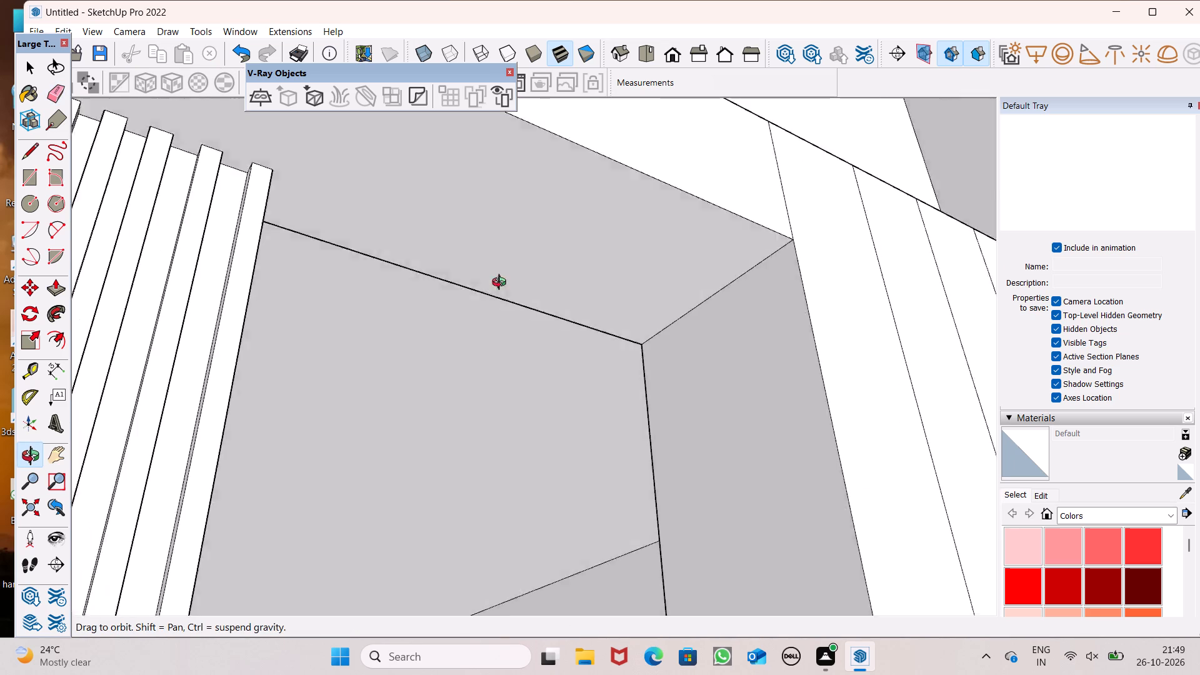
pyautogui.moveTo(502, 284); pyautogui.dragTo(577, 362, button='middle')
pyautogui.scroll(2, 780, 674)
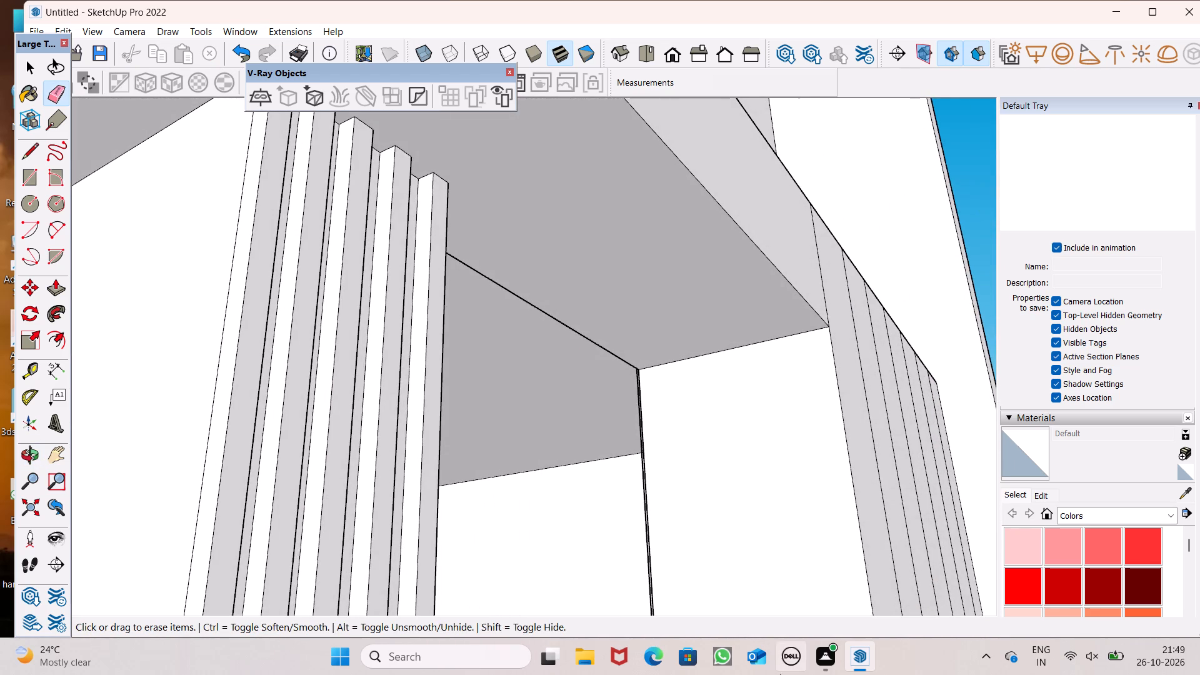
pyautogui.scroll(6, 780, 674)
pyautogui.scroll(8, 686, 538)
pyautogui.moveTo(793, 558); pyautogui.dragTo(1045, 559, button='middle')
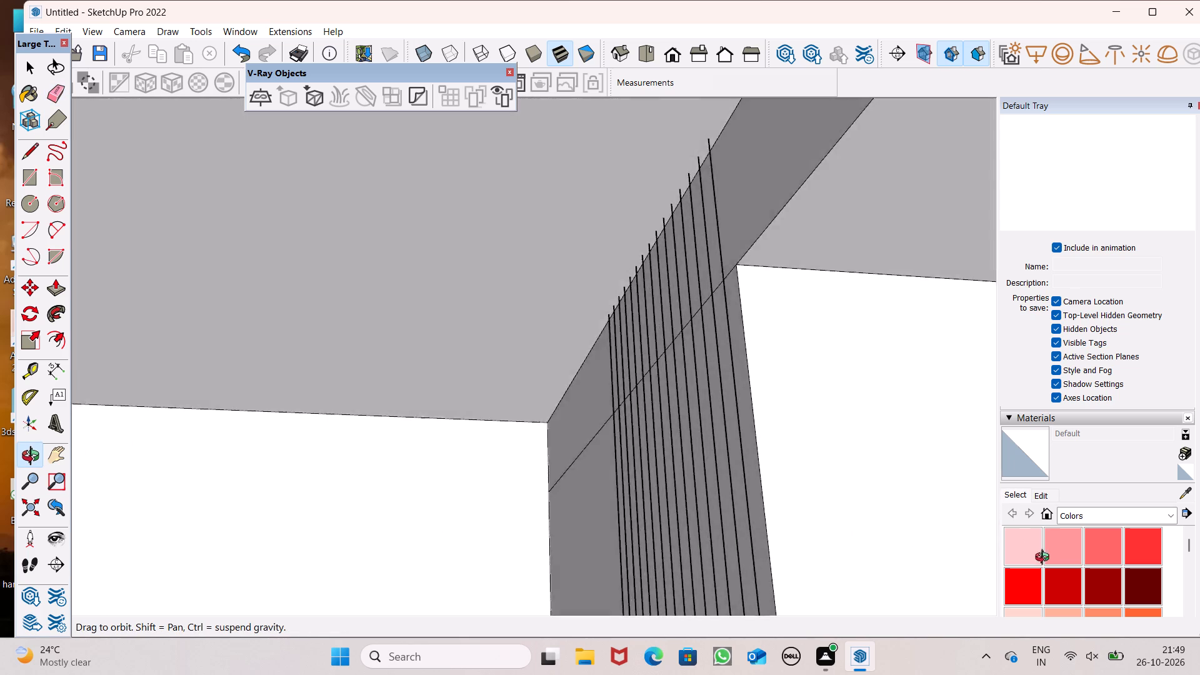
pyautogui.moveTo(1045, 559); pyautogui.dragTo(1101, 624, button='middle')
pyautogui.moveTo(574, 427); pyautogui.dragTo(706, 456)
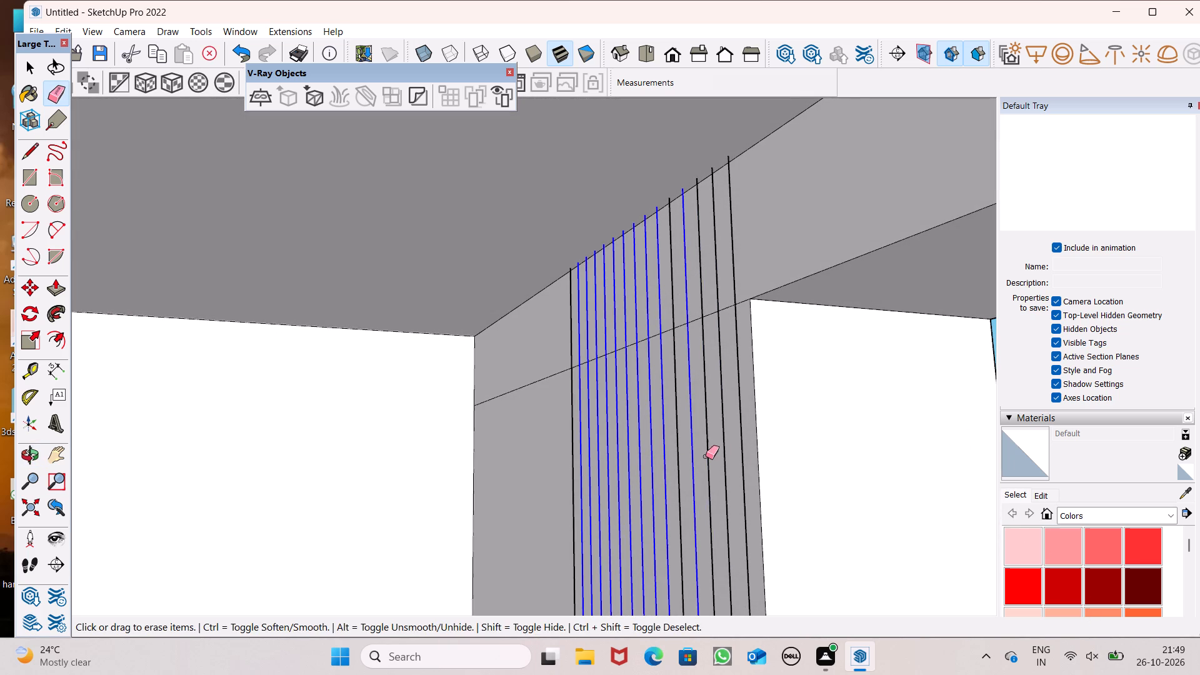
pyautogui.moveTo(706, 456); pyautogui.dragTo(749, 464)
pyautogui.moveTo(568, 462); pyautogui.dragTo(703, 481)
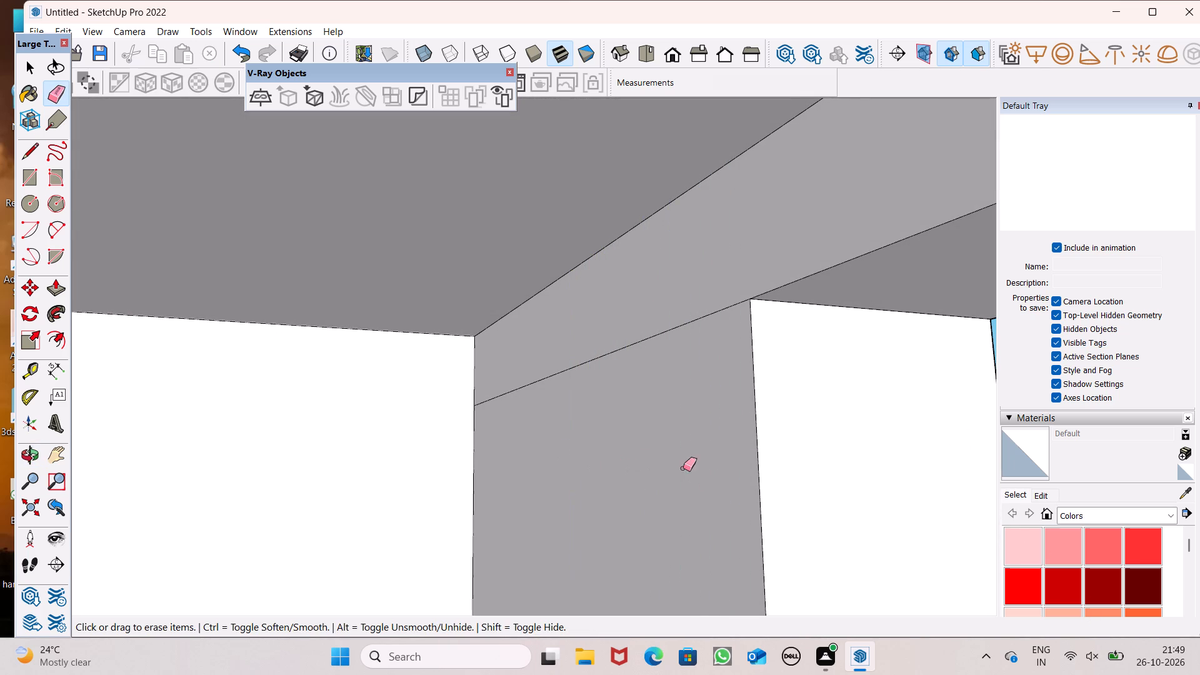
pyautogui.moveTo(640, 405); pyautogui.dragTo(601, 389, button='middle')
pyautogui.scroll(1, 577, 380)
pyautogui.moveTo(561, 333); pyautogui.dragTo(583, 364)
# Examine the rooftop block's lined front face and the cleaned opening below from several angles.
pyautogui.moveTo(627, 391); pyautogui.dragTo(0, 437, button='middle')
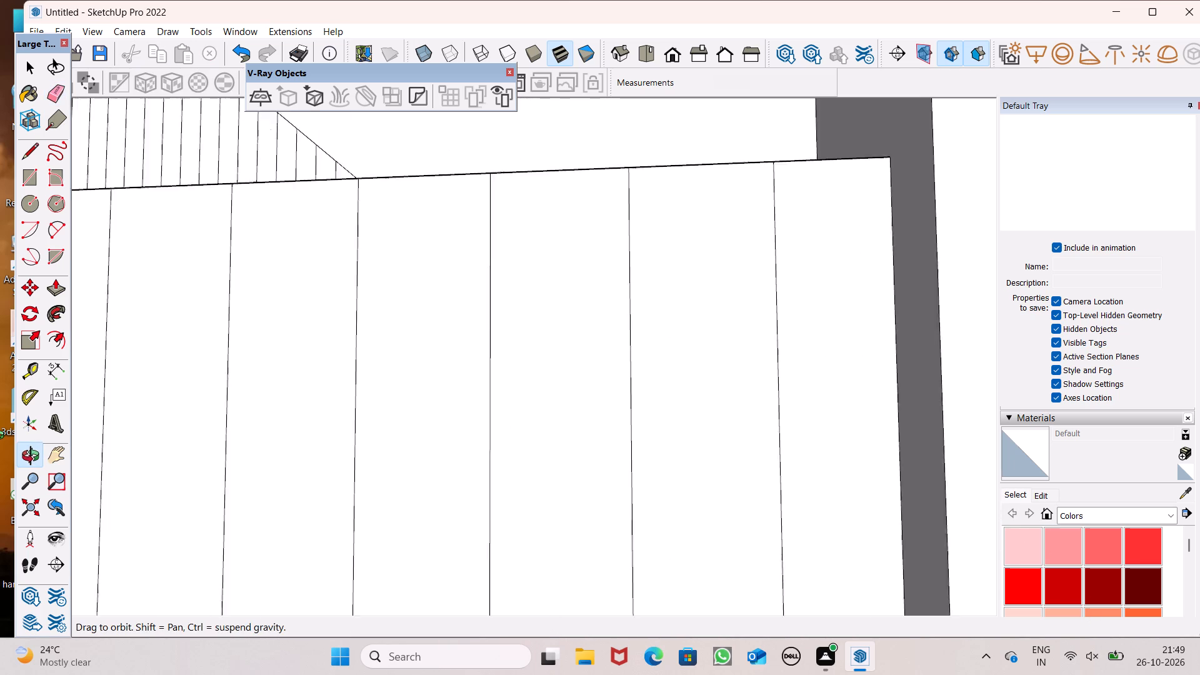
pyautogui.moveTo(0, 437); pyautogui.dragTo(0, 553, button='middle')
pyautogui.scroll(1, 0, 553)
pyautogui.scroll(-6, 120, 463)
pyautogui.scroll(-4, 201, 389)
pyautogui.scroll(-7, 429, 294)
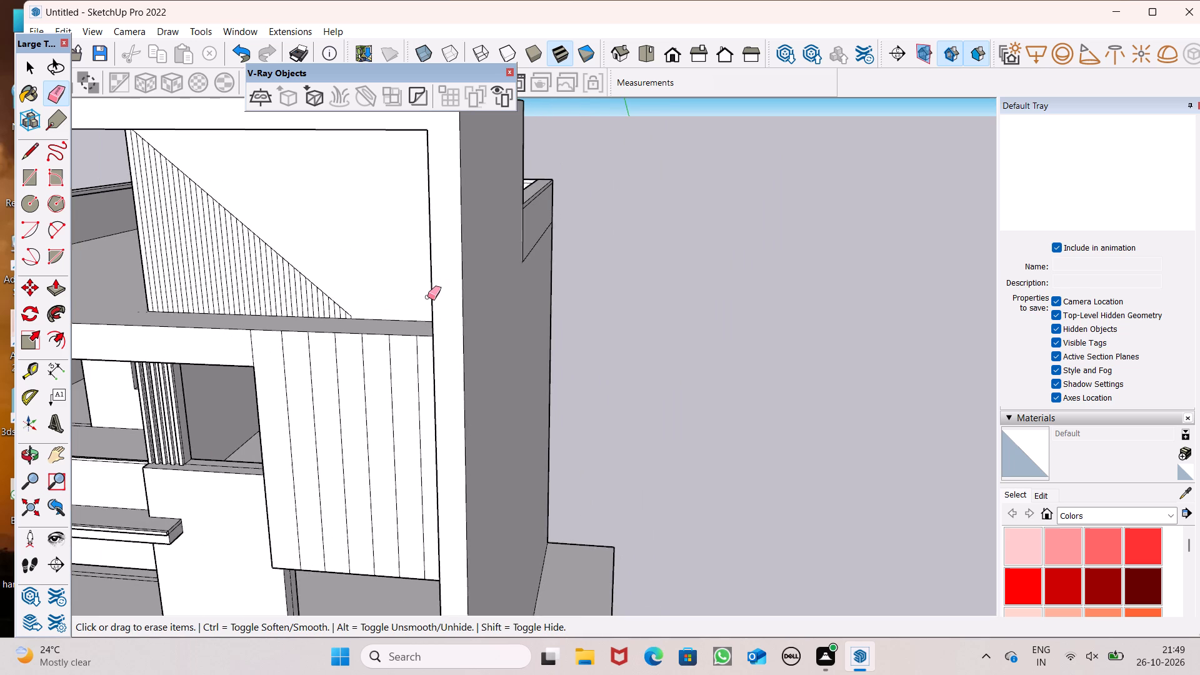
pyautogui.scroll(-3, 427, 296)
pyautogui.moveTo(427, 296); pyautogui.dragTo(519, 228, button='middle')
pyautogui.scroll(2, 462, 160)
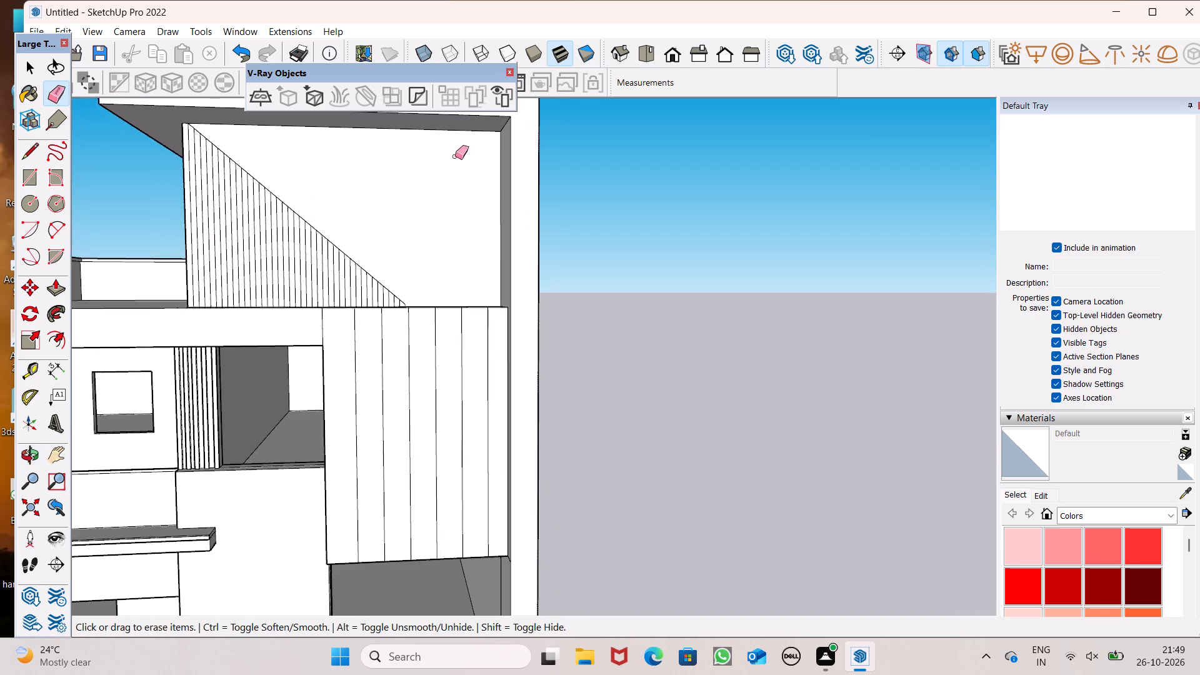
pyautogui.scroll(1, 455, 156)
pyautogui.scroll(-3, 498, 227)
pyautogui.moveTo(511, 229); pyautogui.dragTo(535, 226, button='middle')
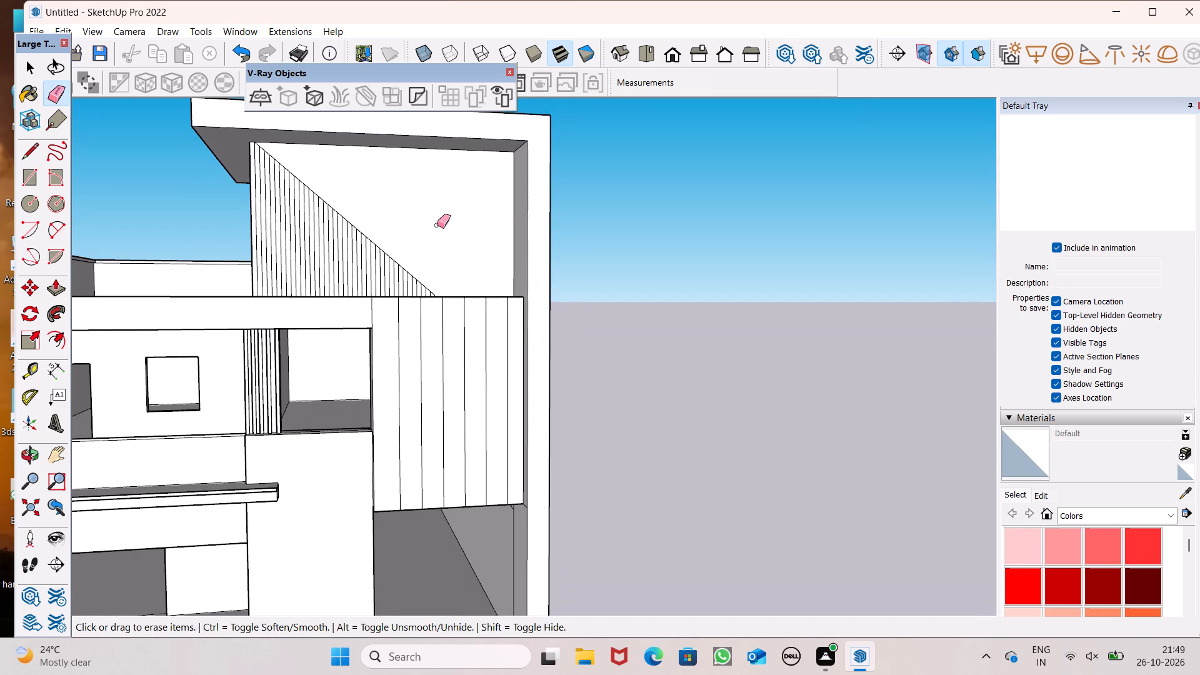
pyautogui.scroll(2, 436, 224)
pyautogui.scroll(-4, 476, 222)
pyautogui.scroll(1, 482, 239)
pyautogui.moveTo(482, 239); pyautogui.dragTo(497, 268, button='middle')
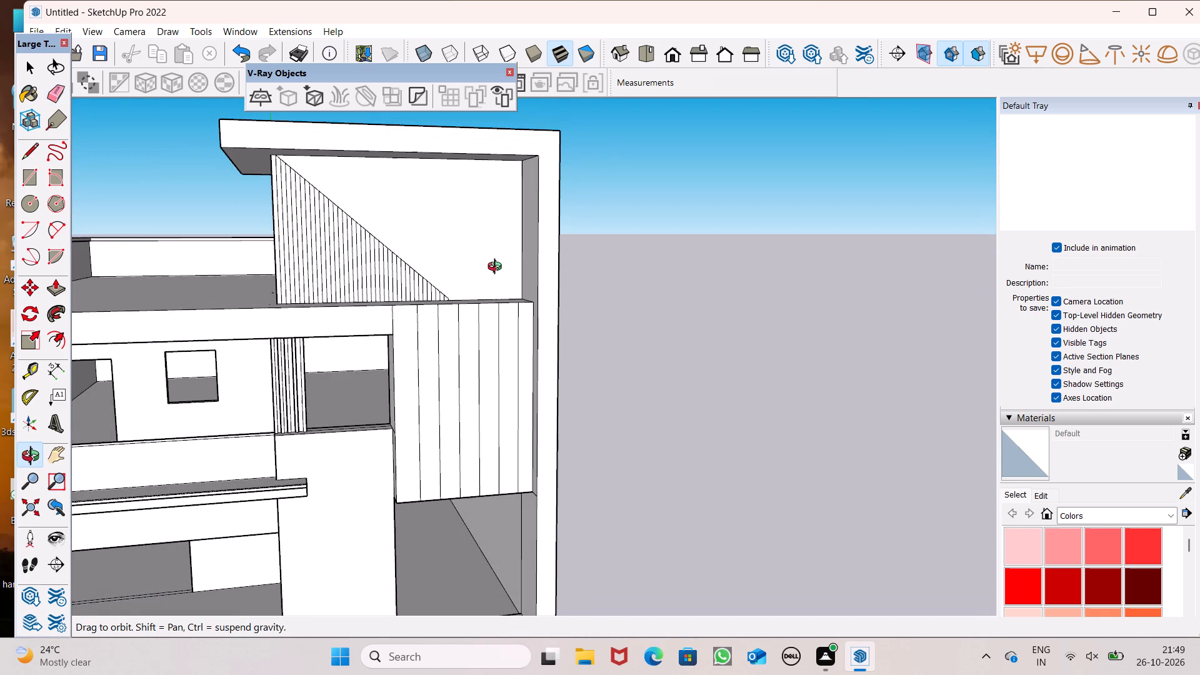
pyautogui.moveTo(497, 268); pyautogui.dragTo(476, 253, button='middle')
# Examine the rooftop block's recessed front face and its diagonally cut slat lines from several angles and distances.
pyautogui.click(56, 286)
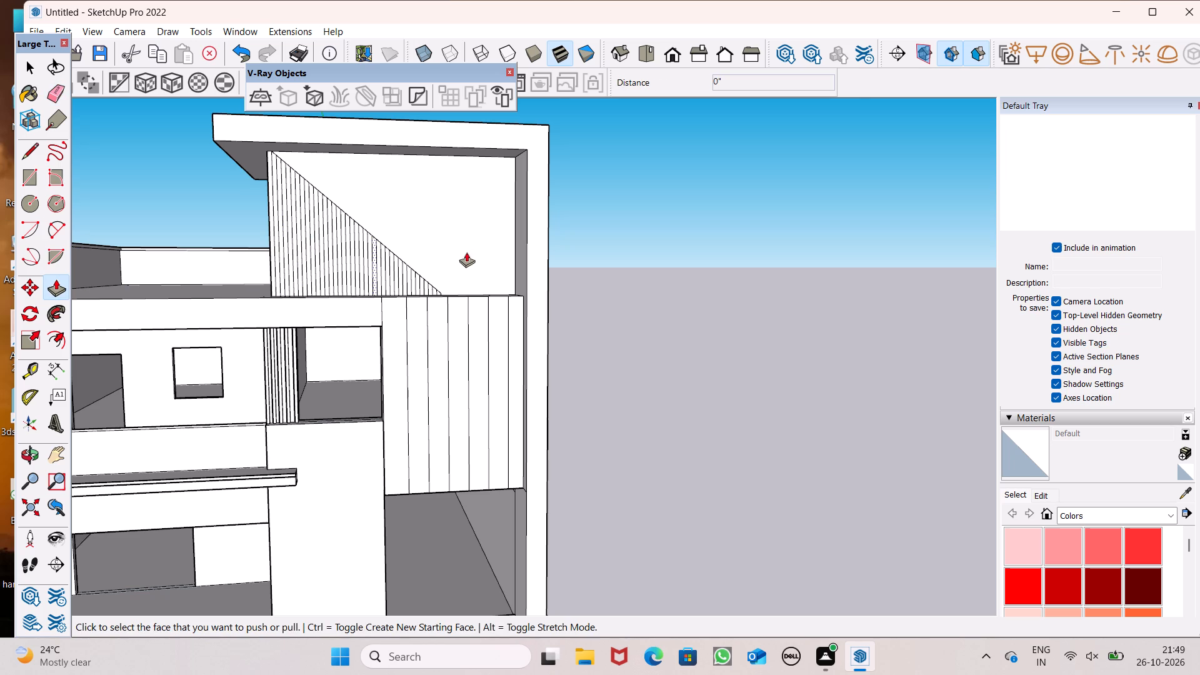
pyautogui.press('space')
pyautogui.scroll(1, 342, 305)
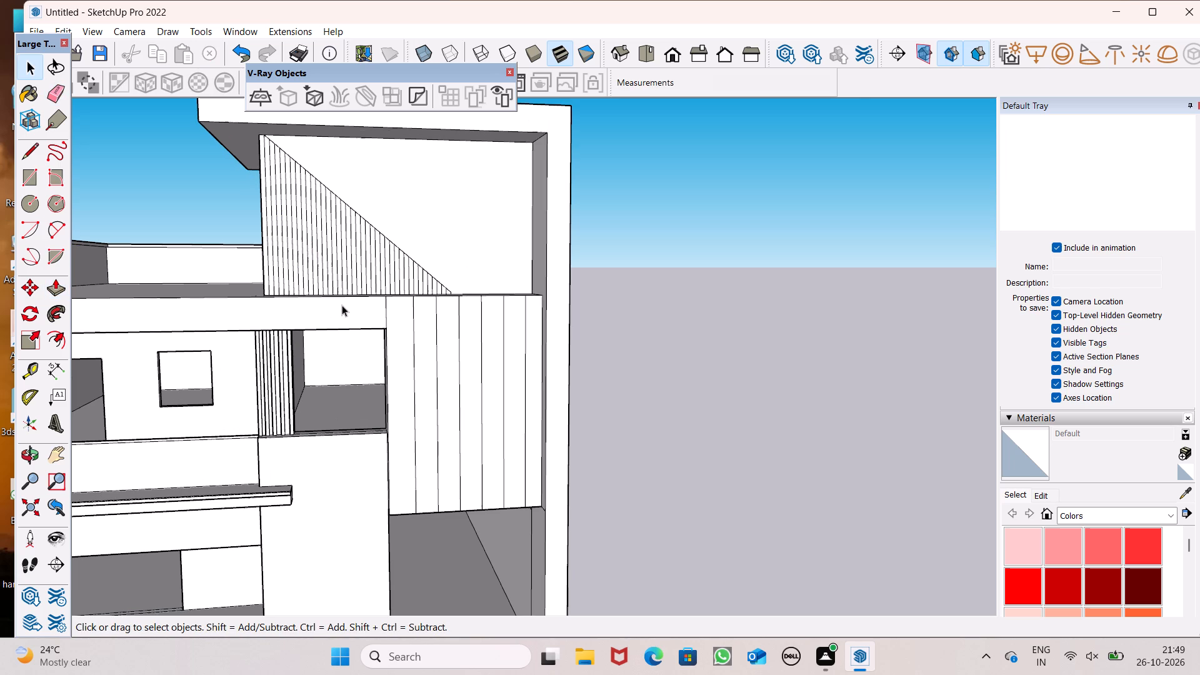
pyautogui.click(59, 283)
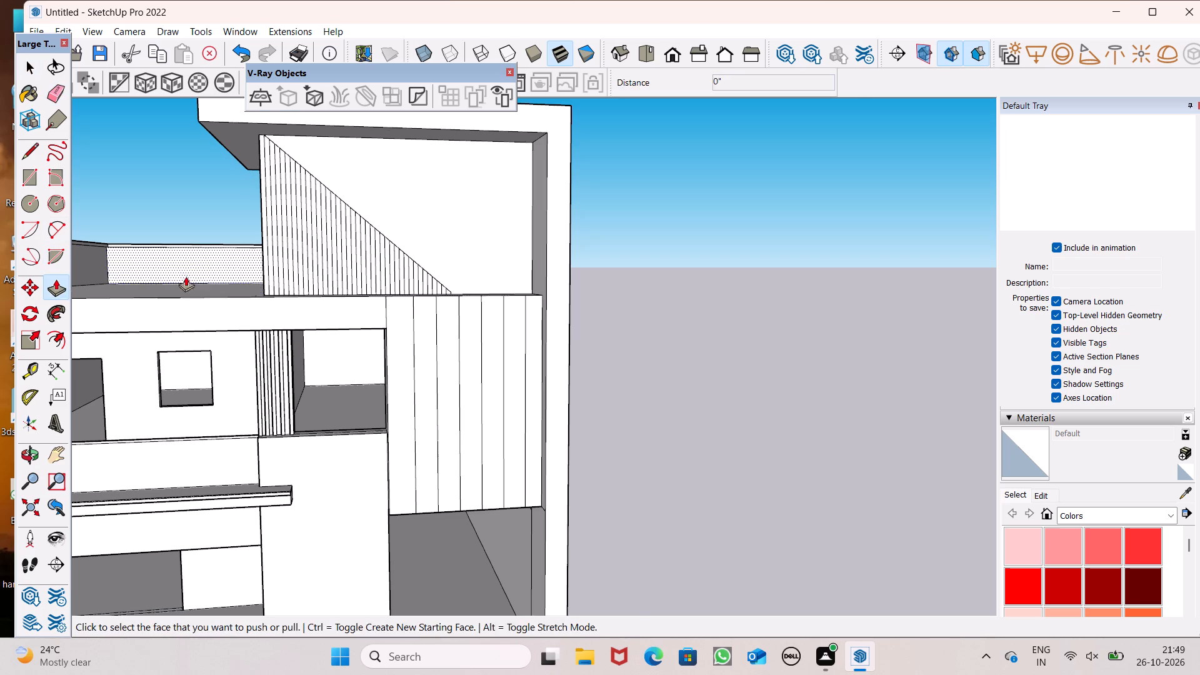
pyautogui.scroll(1, 207, 267)
pyautogui.moveTo(207, 267); pyautogui.dragTo(214, 308, button='middle')
pyautogui.scroll(6, 280, 272)
pyautogui.scroll(4, 299, 372)
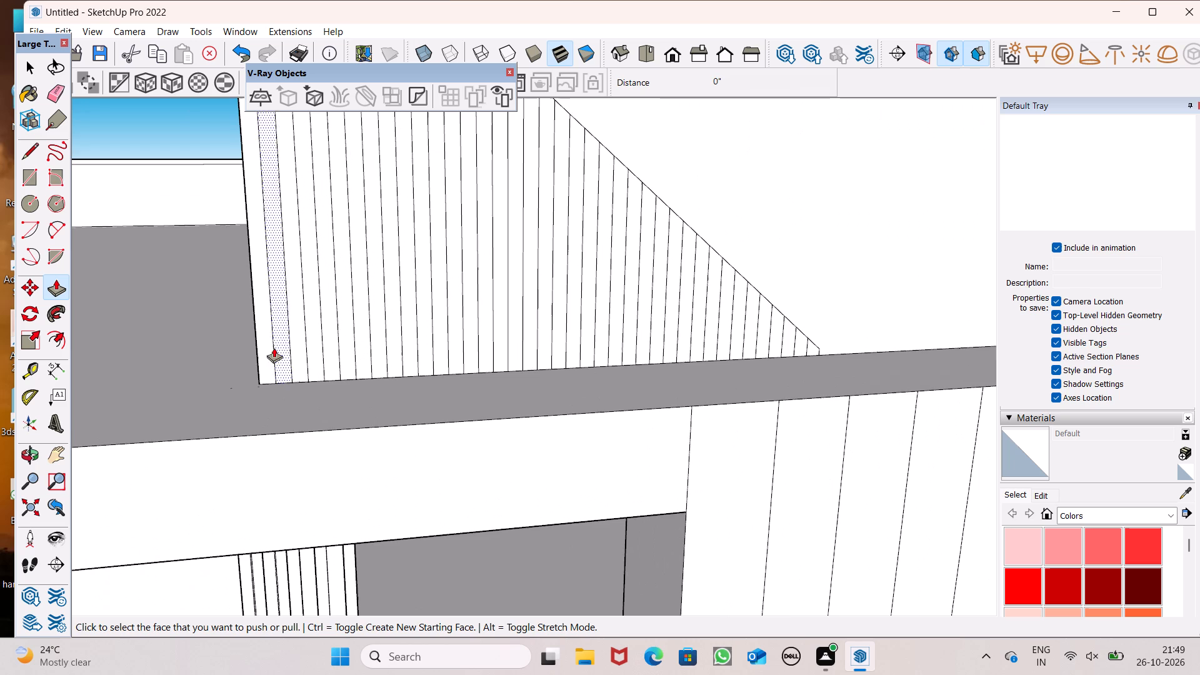
pyautogui.scroll(-4, 244, 316)
pyautogui.scroll(-6, 344, 294)
pyautogui.press('space')
pyautogui.moveTo(590, 258); pyautogui.dragTo(585, 217, button='middle')
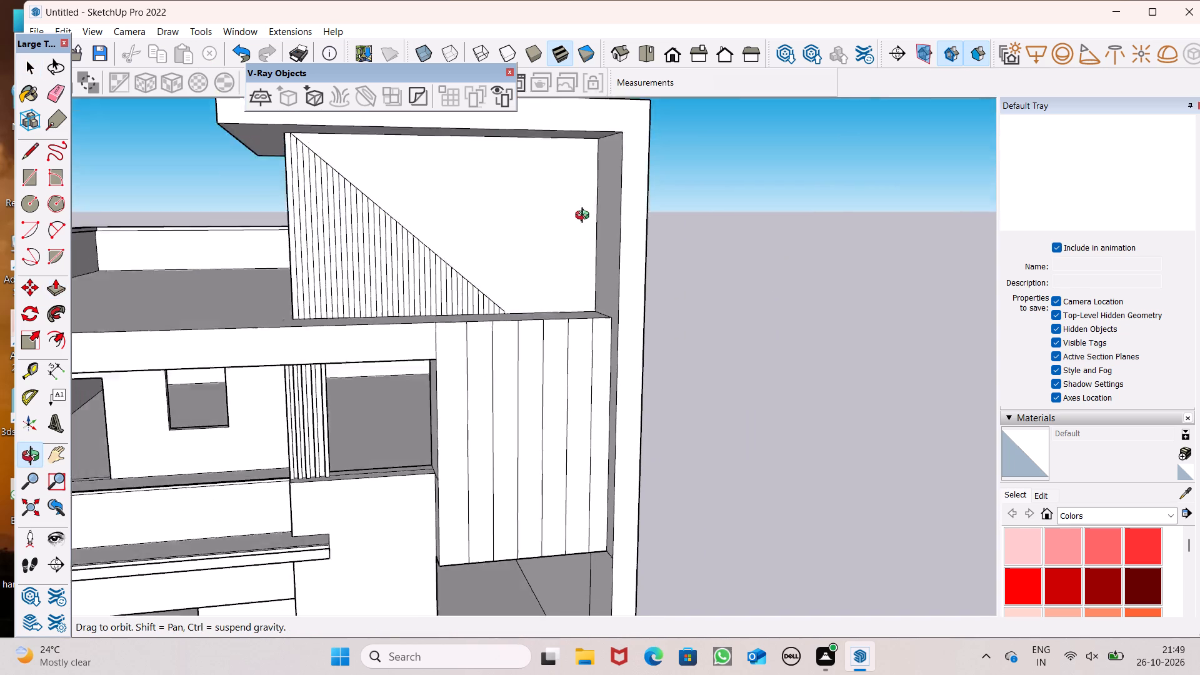
pyautogui.moveTo(585, 217); pyautogui.dragTo(562, 204, button='middle')
pyautogui.scroll(-3, 593, 201)
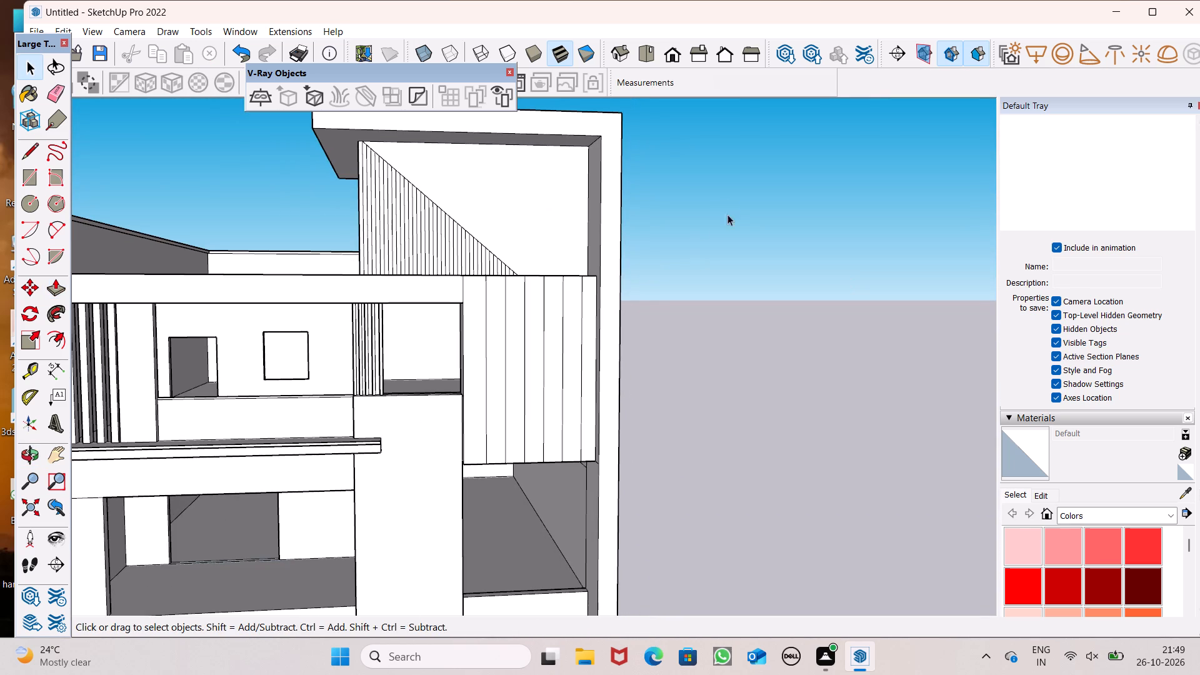
pyautogui.scroll(-3, 722, 226)
pyautogui.scroll(2, 583, 187)
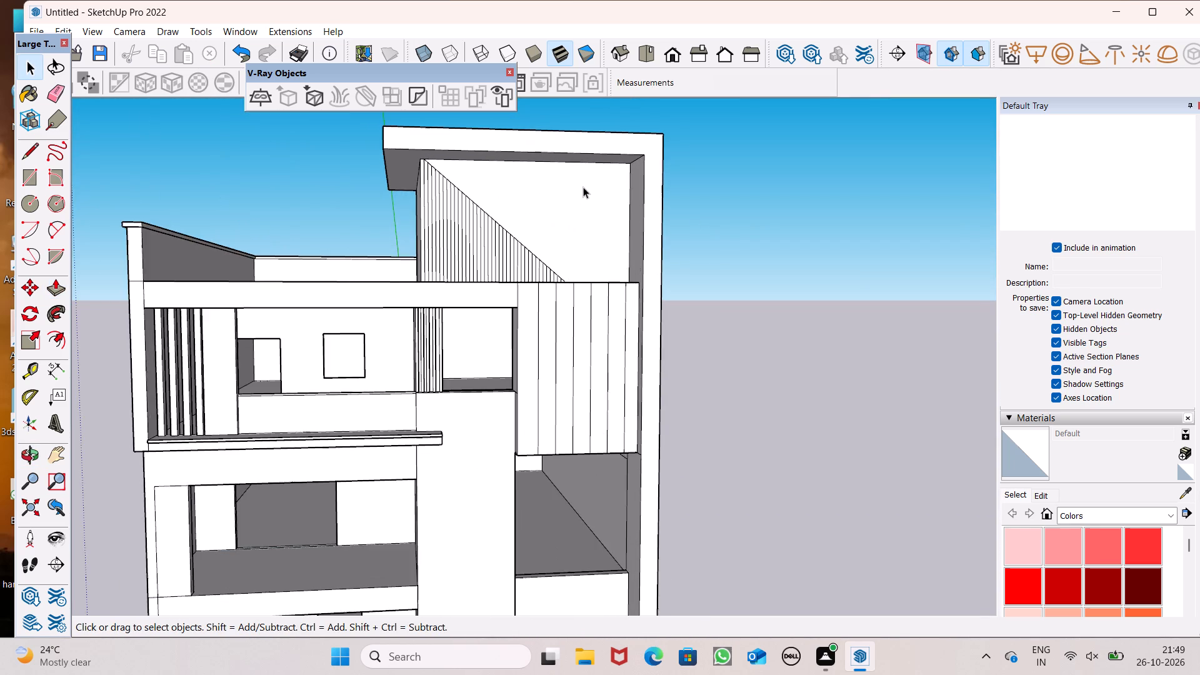
pyautogui.scroll(1, 529, 195)
pyautogui.moveTo(529, 195); pyautogui.dragTo(547, 229, button='middle')
pyautogui.scroll(1, 547, 229)
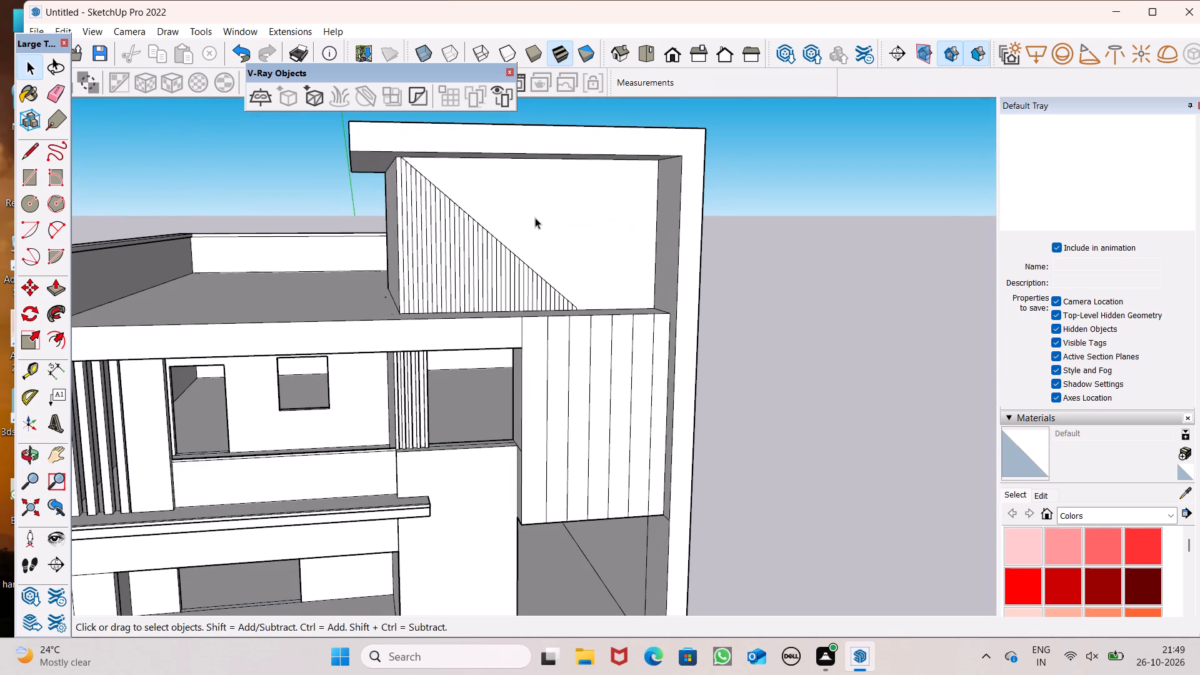
pyautogui.scroll(1, 533, 216)
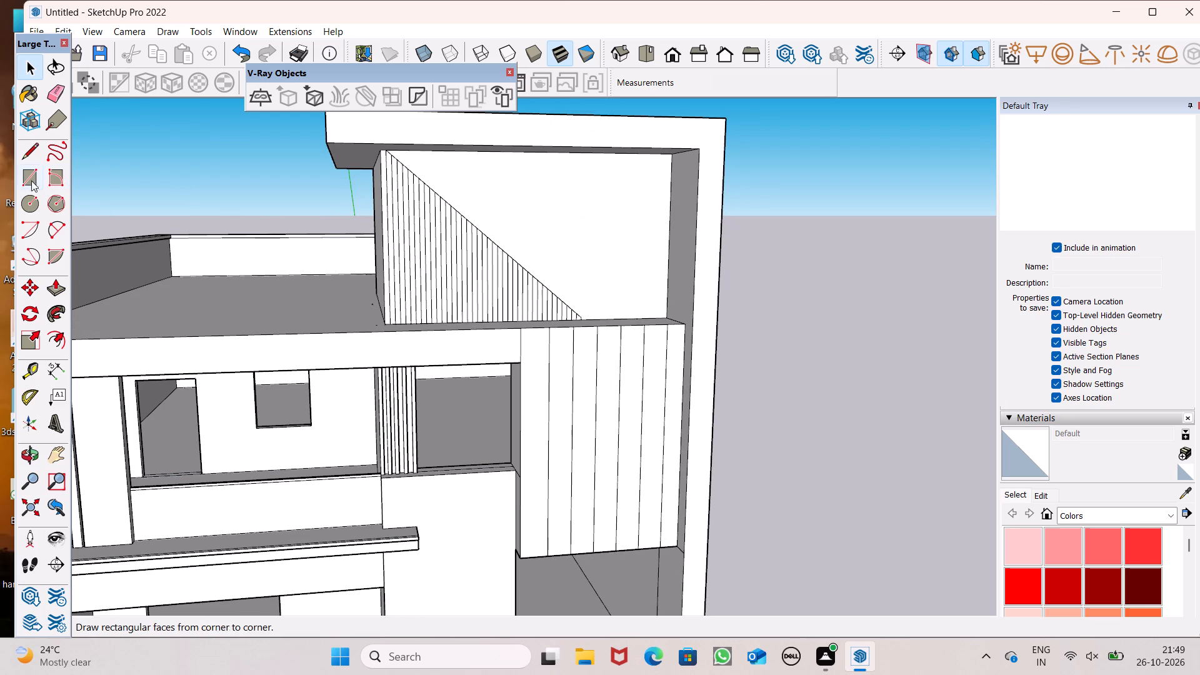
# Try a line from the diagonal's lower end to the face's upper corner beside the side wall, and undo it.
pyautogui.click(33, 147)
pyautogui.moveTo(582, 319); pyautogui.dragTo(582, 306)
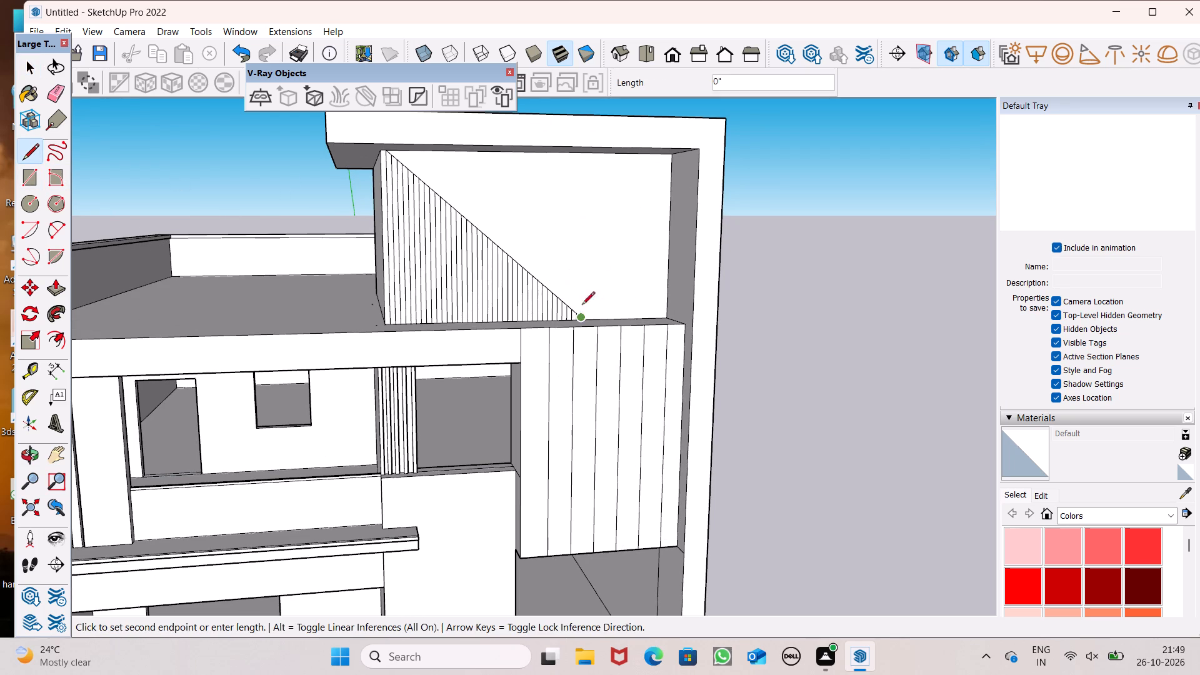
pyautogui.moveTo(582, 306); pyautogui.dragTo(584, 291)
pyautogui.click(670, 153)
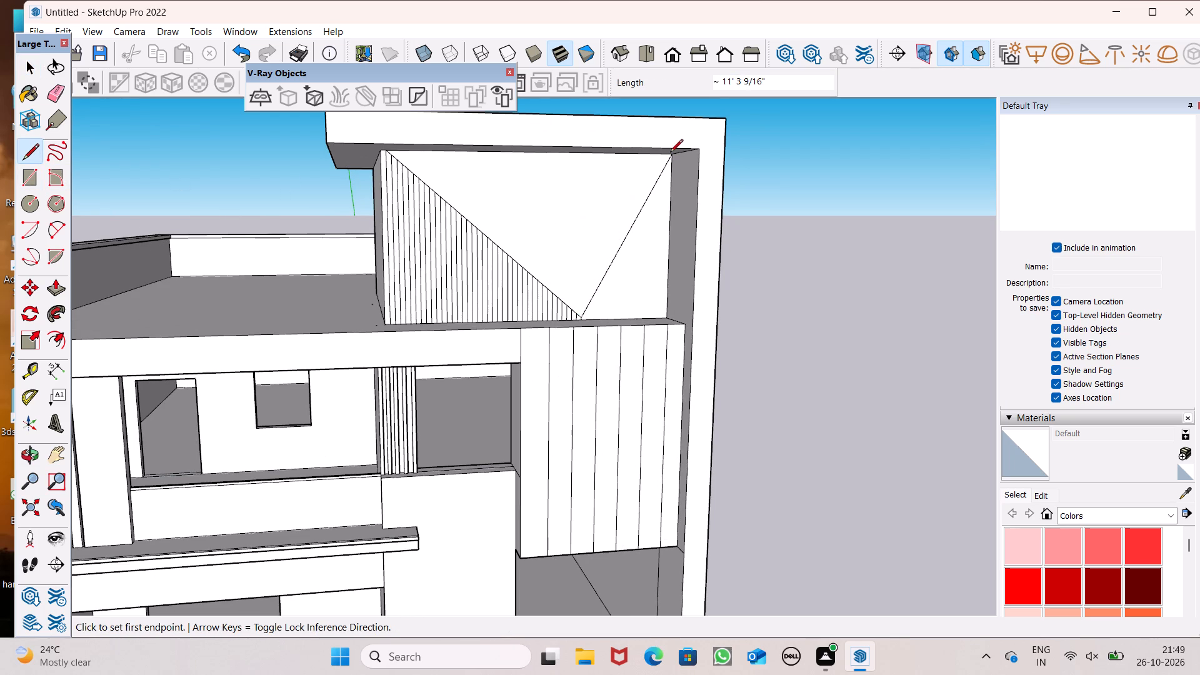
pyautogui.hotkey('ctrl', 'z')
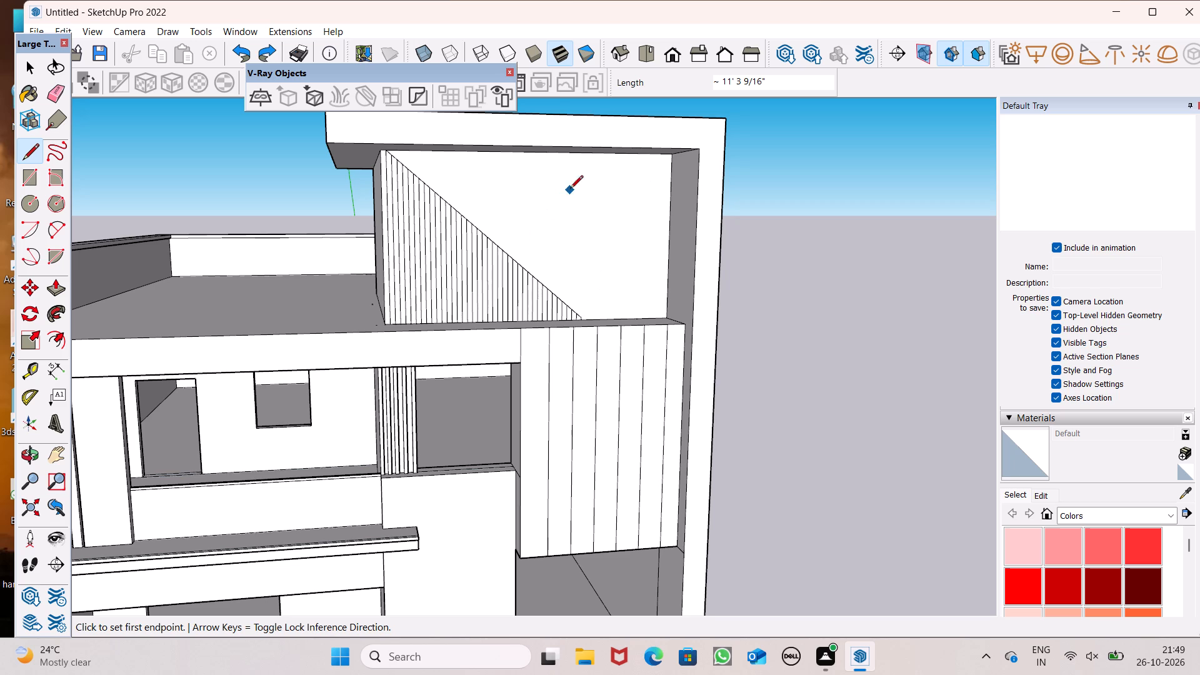
# Draw a second diagonal from a slat-line end about two-thirds down the first diagonal up to the edge beneath the roof slab.
pyautogui.click(591, 152)
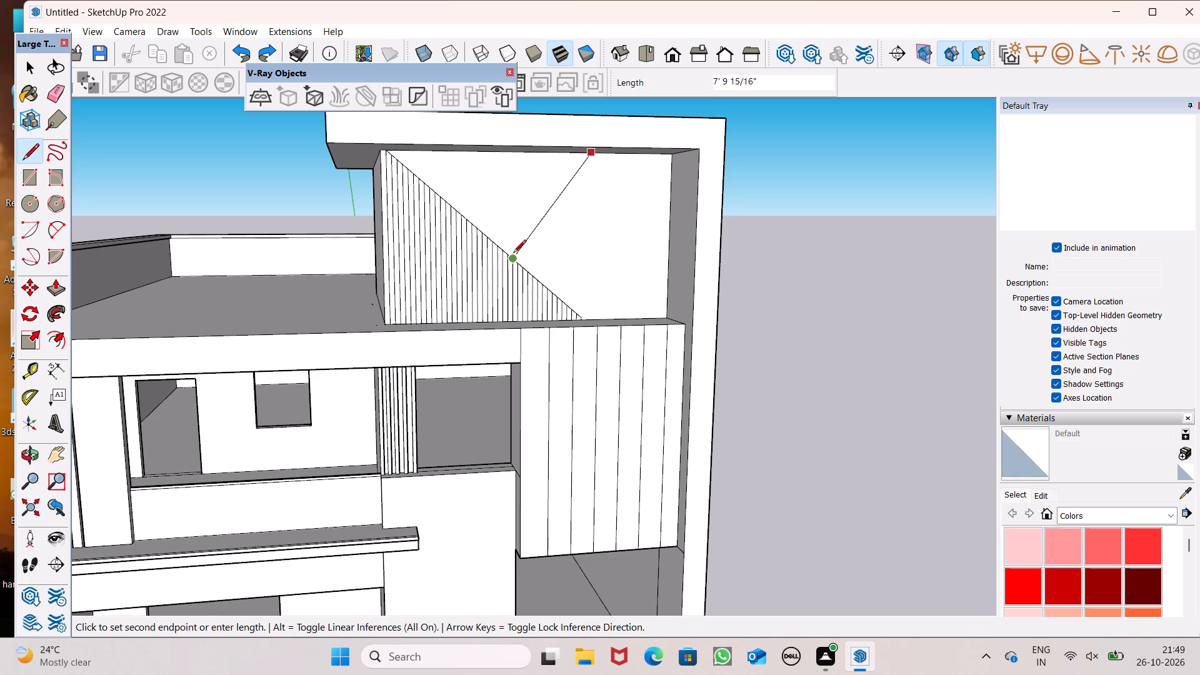
pyautogui.press('space')
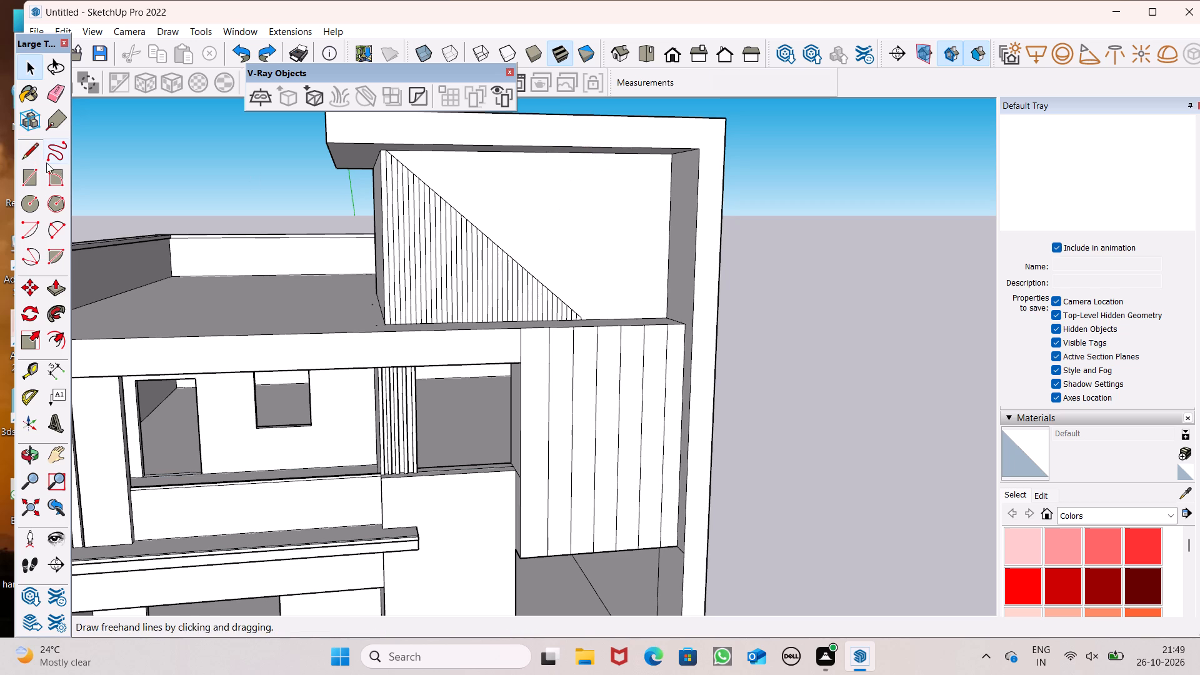
pyautogui.click(26, 144)
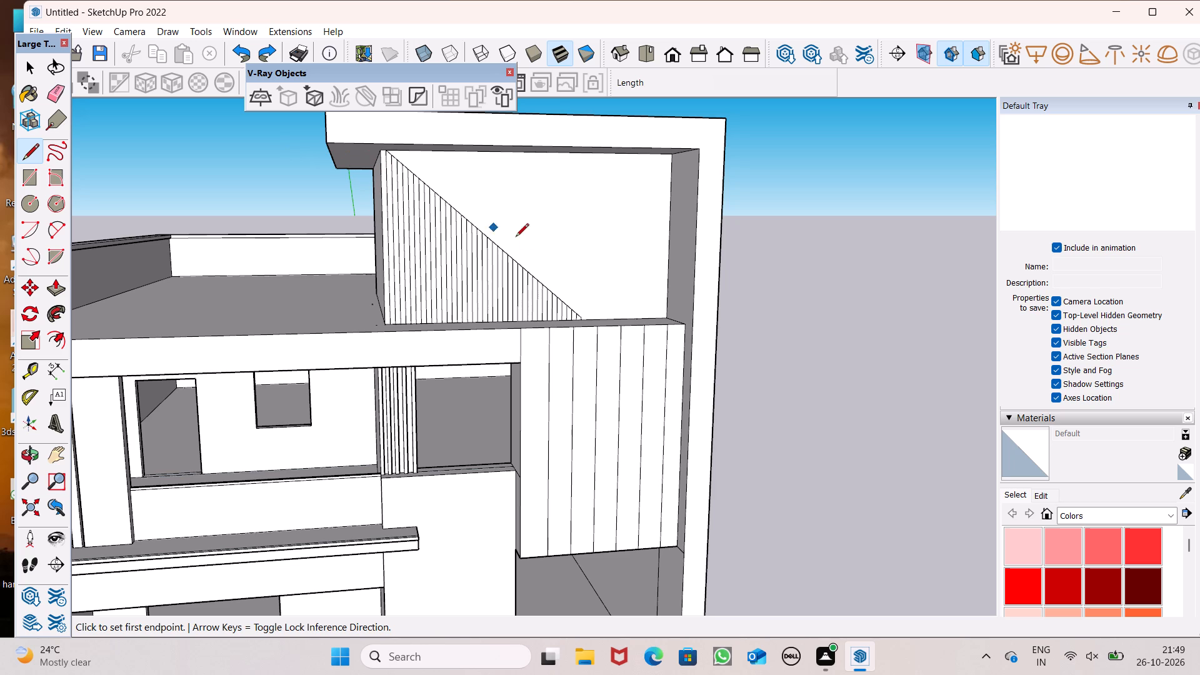
pyautogui.moveTo(516, 258); pyautogui.dragTo(517, 252)
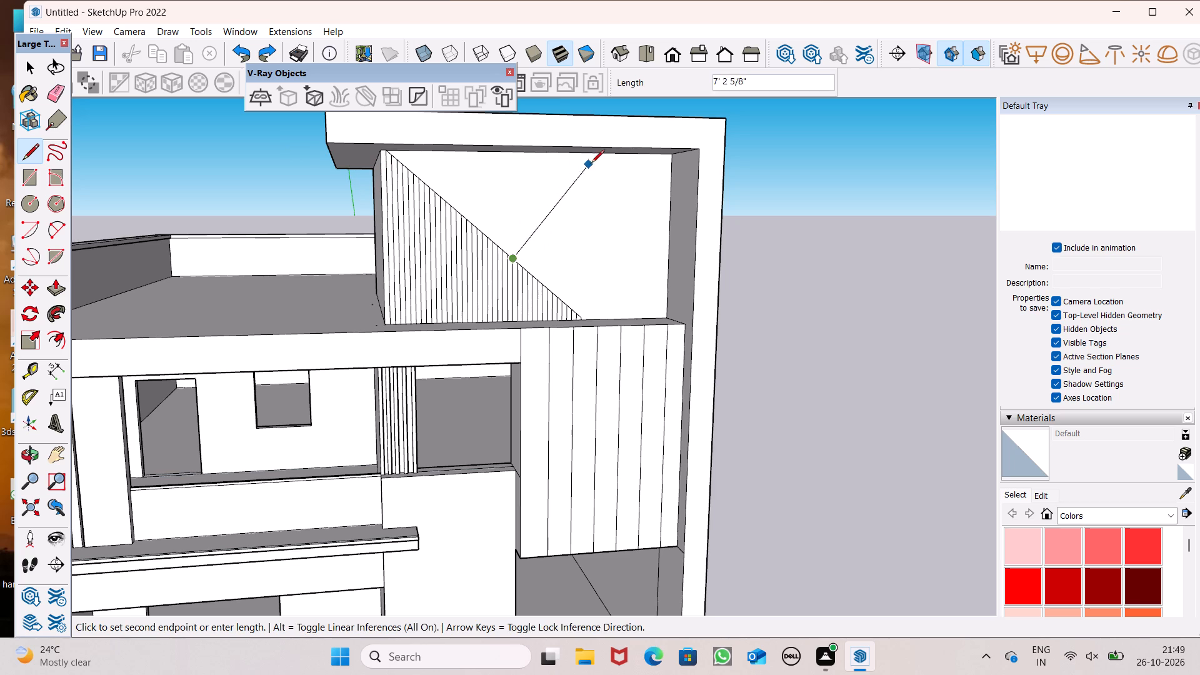
pyautogui.click(602, 155)
pyautogui.press('space')
# Draw a line about 10' long down the rooftop face, just beside the side wall, from the top edge to the bottom edge.
pyautogui.moveTo(652, 219); pyautogui.dragTo(655, 217, button='middle')
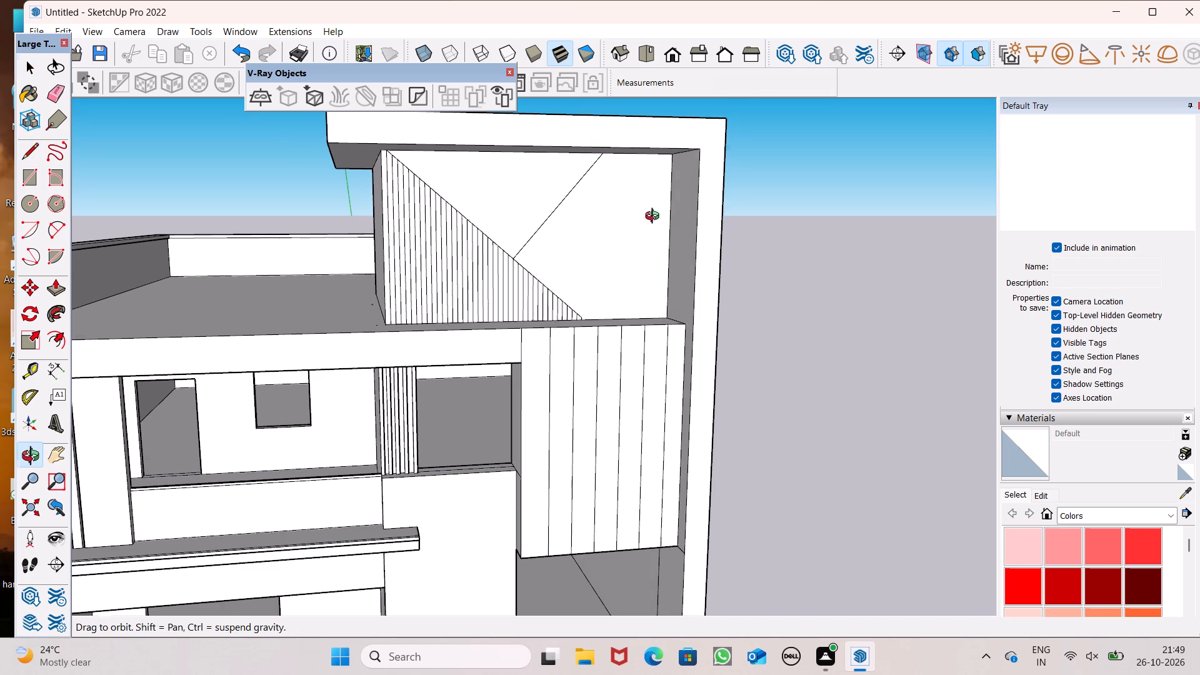
pyautogui.moveTo(655, 217); pyautogui.dragTo(633, 201, button='middle')
pyautogui.scroll(3, 633, 201)
pyautogui.scroll(-1, 630, 219)
pyautogui.moveTo(624, 204); pyautogui.dragTo(649, 221, button='middle')
pyautogui.scroll(2, 649, 222)
pyautogui.scroll(-1, 631, 215)
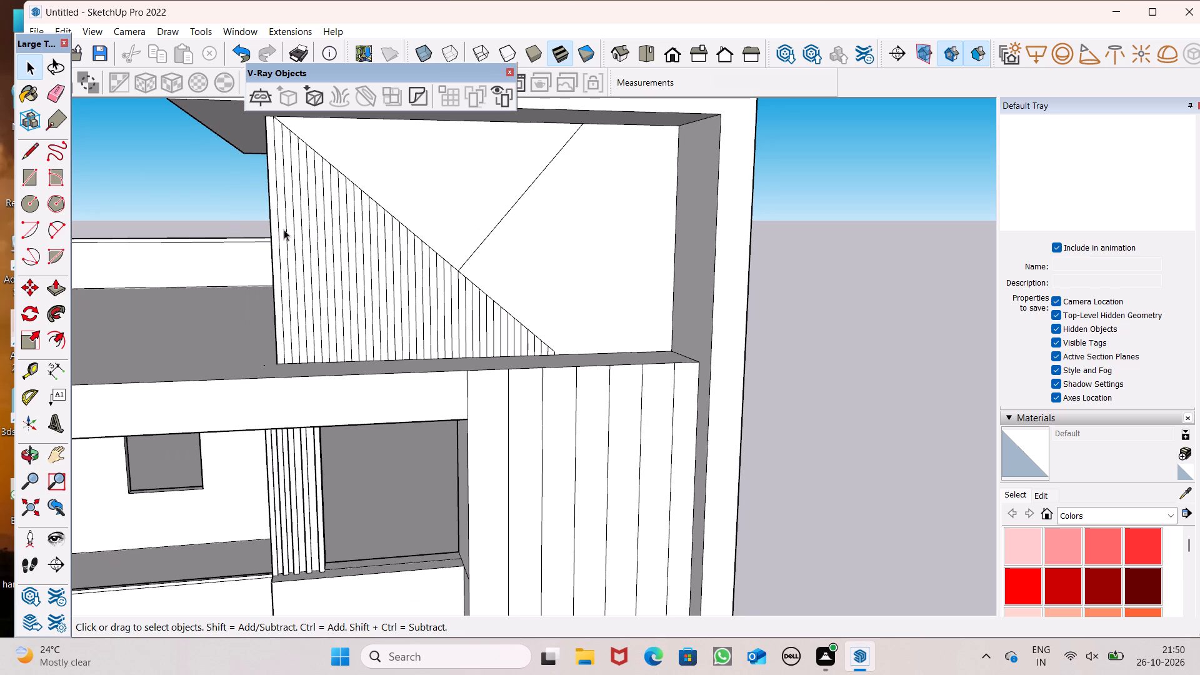
pyautogui.click(18, 157)
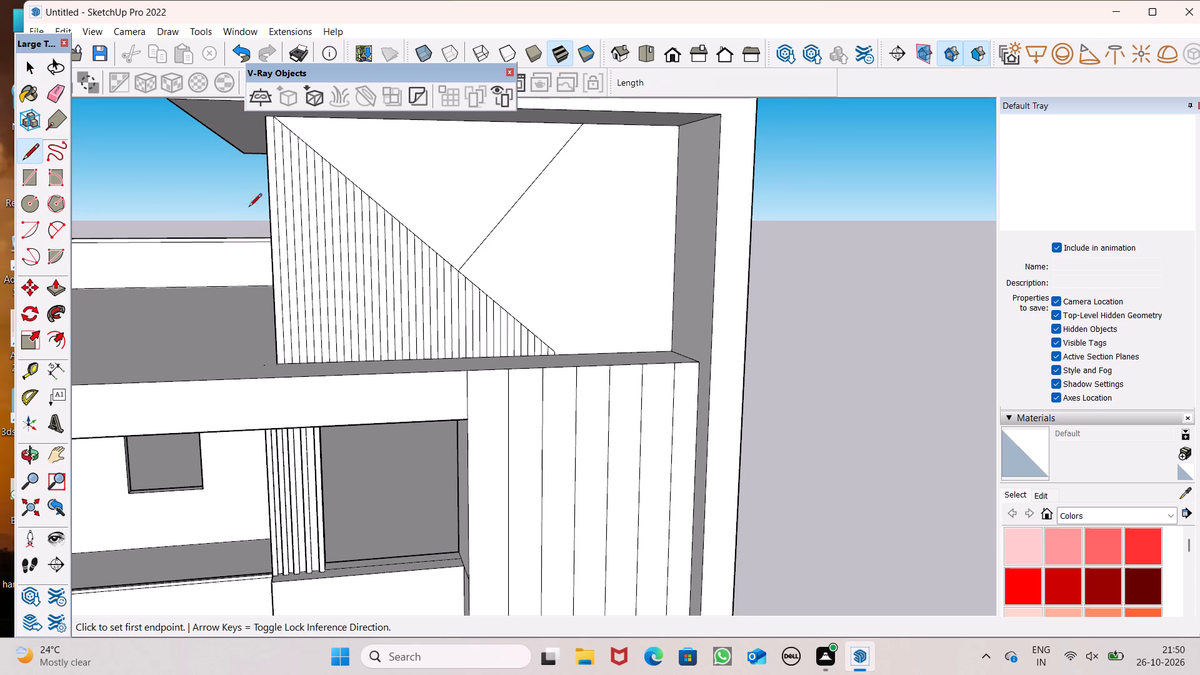
pyautogui.scroll(2, 579, 216)
pyautogui.scroll(3, 696, 107)
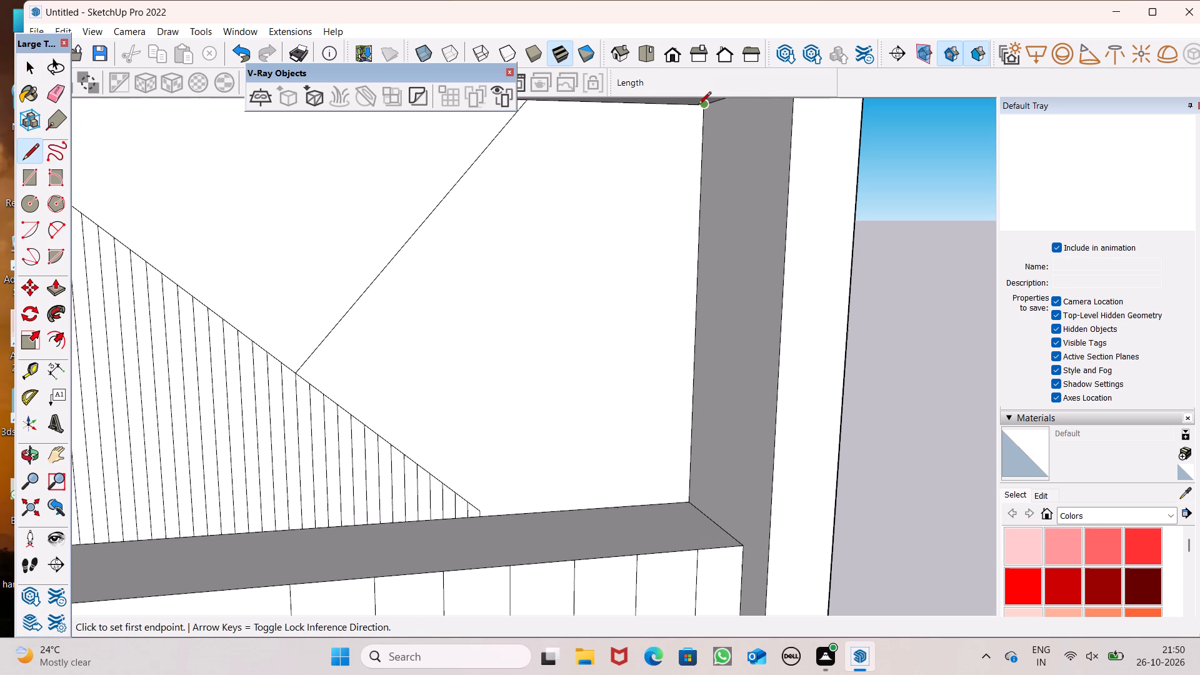
pyautogui.scroll(1, 698, 106)
pyautogui.click(691, 104)
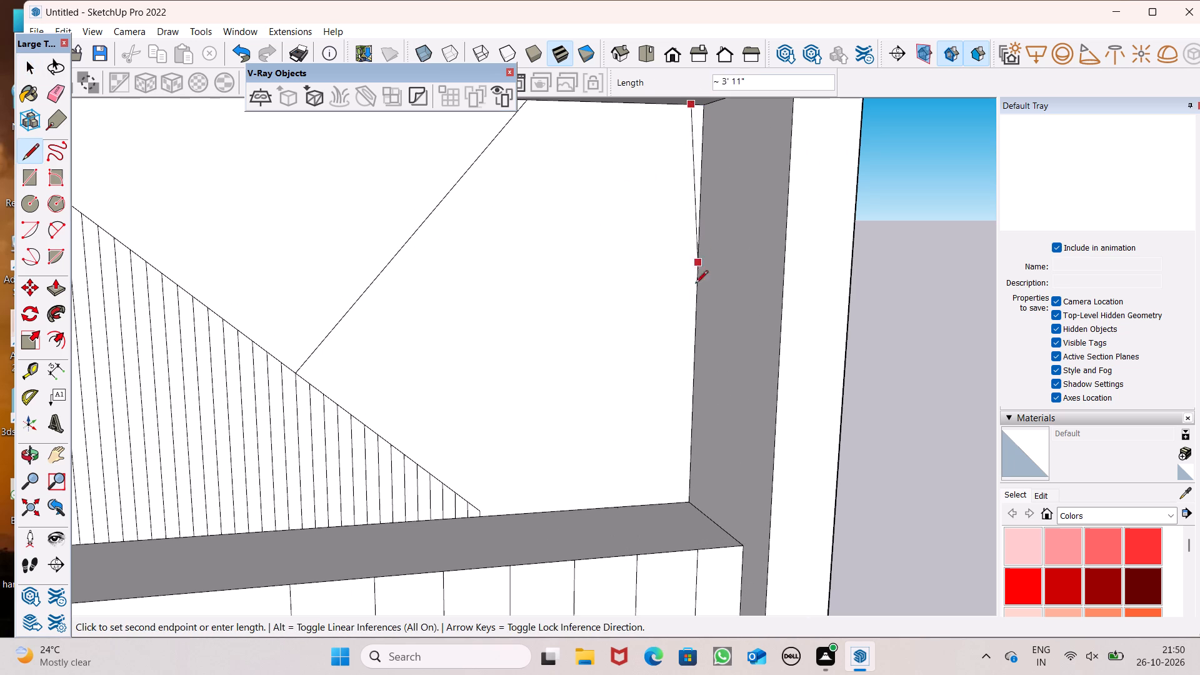
pyautogui.click(677, 505)
pyautogui.press('space')
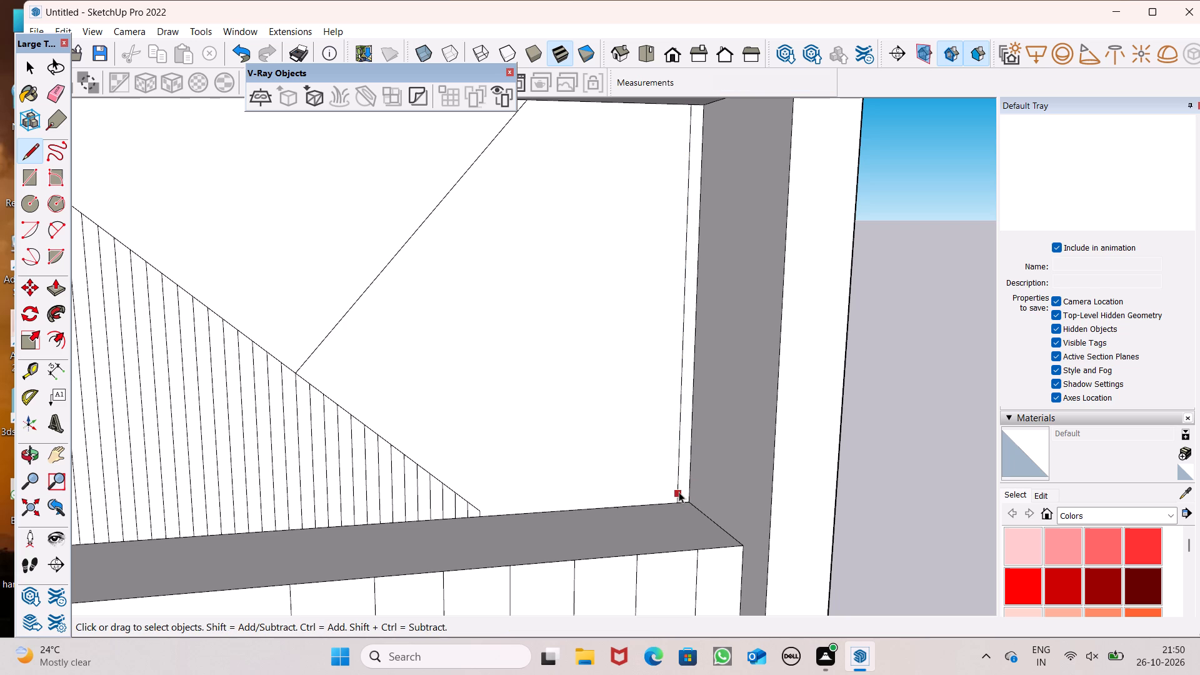
# Array the new vertical line across the rooftop face towards the existing slats, with 38 copies spaced about 3 13/16".
pyautogui.click(679, 498)
pyautogui.press('m')
pyautogui.press('Return')
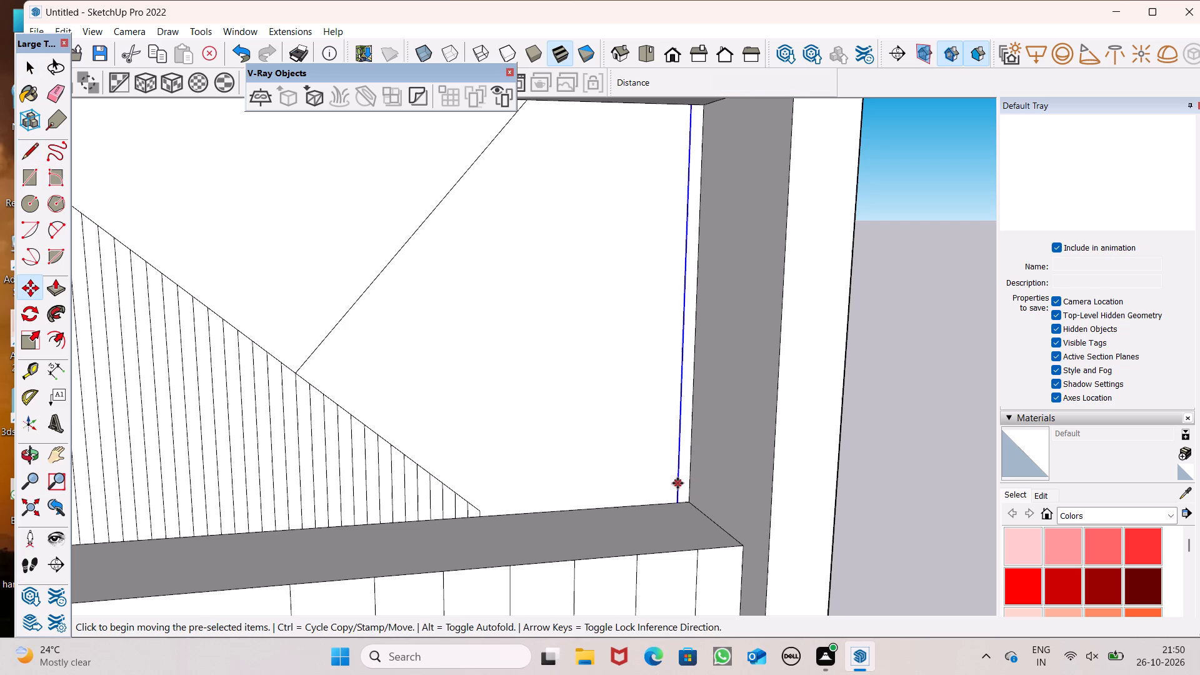
pyautogui.moveTo(679, 501); pyautogui.dragTo(667, 510)
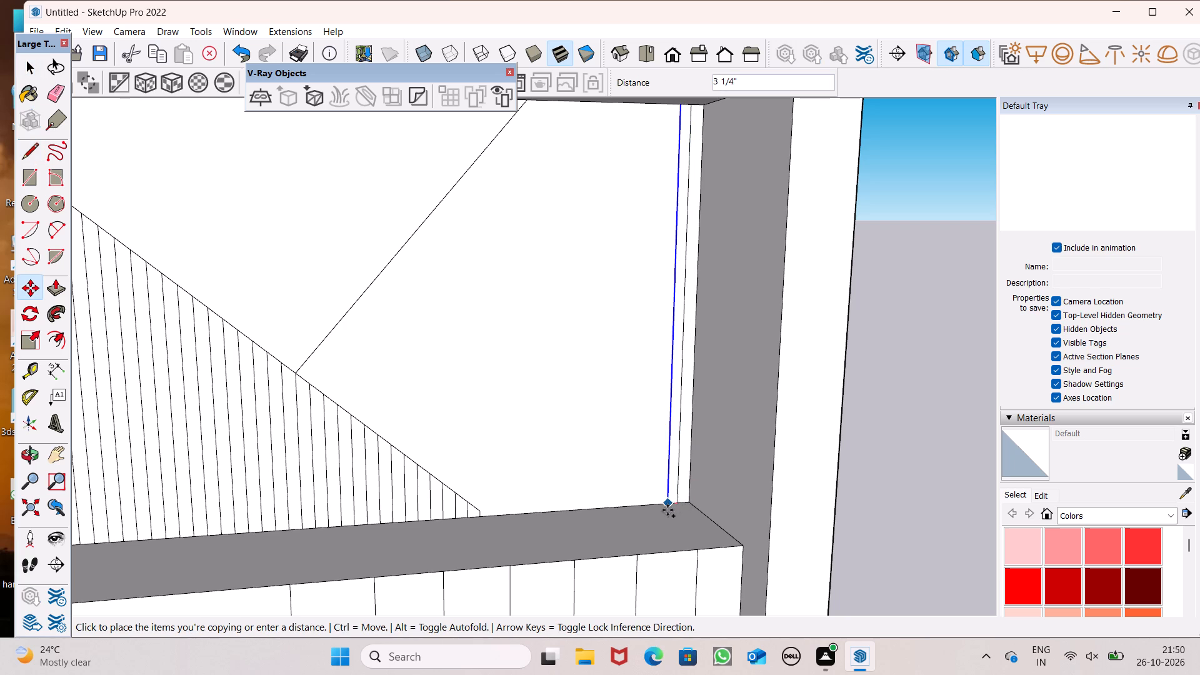
pyautogui.moveTo(667, 510); pyautogui.dragTo(666, 508)
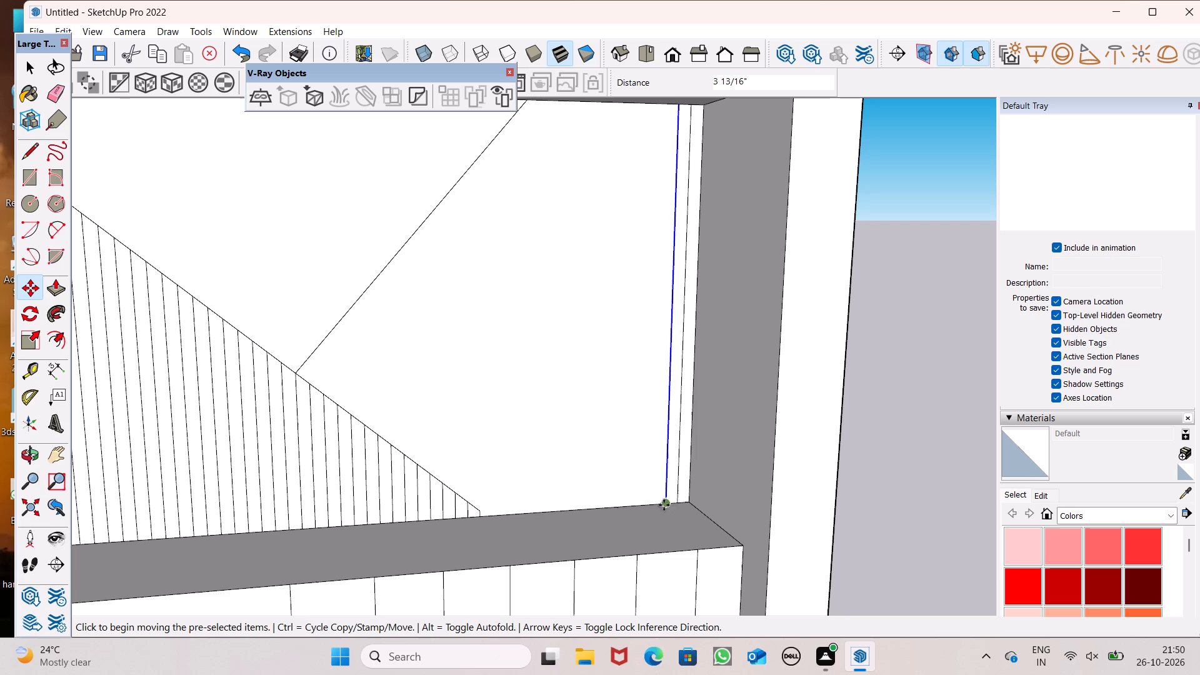
pyautogui.hotkey('shift', '*')
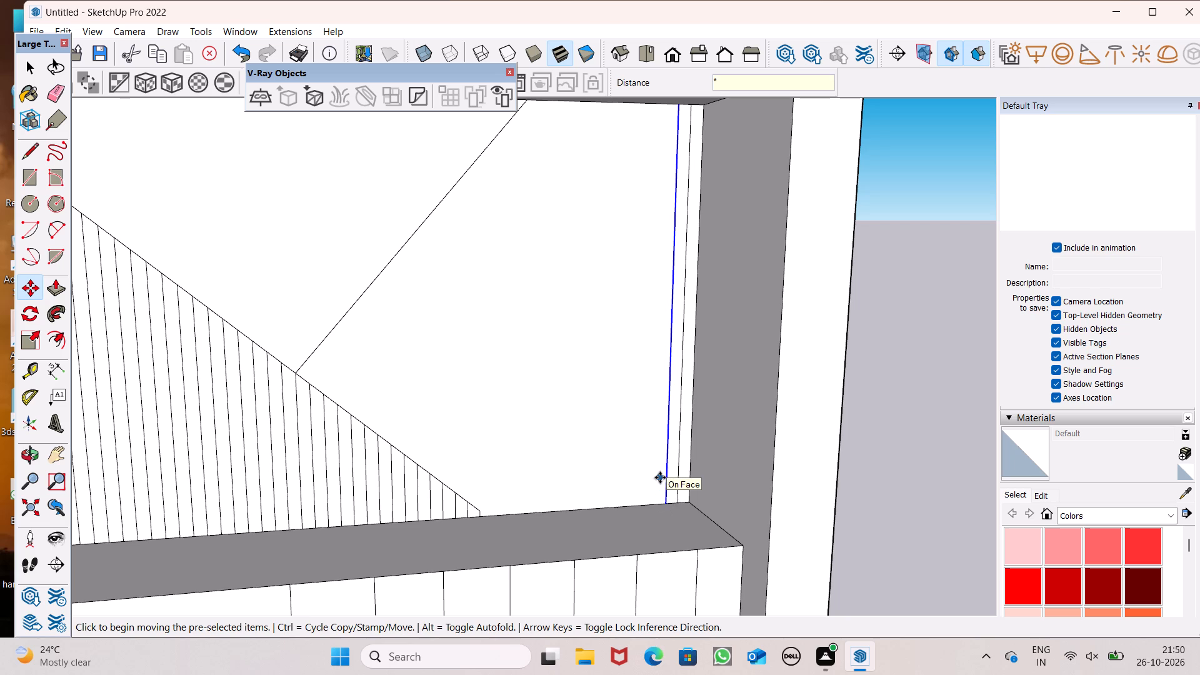
pyautogui.press('3')
pyautogui.press('8')
pyautogui.press('Return')
pyautogui.press('space')
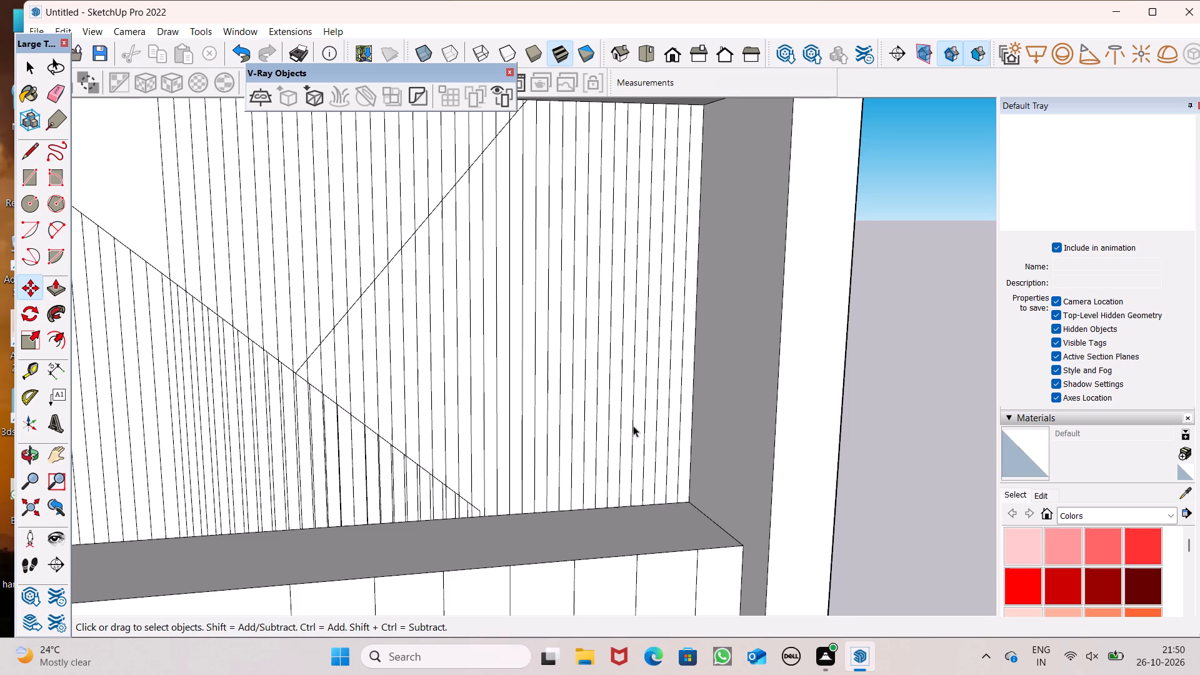
# Erase the new vertical lines' segments below the first diagonal, from its upper part down to the junction with the second diagonal.
pyautogui.scroll(-6, 618, 406)
pyautogui.scroll(2, 431, 277)
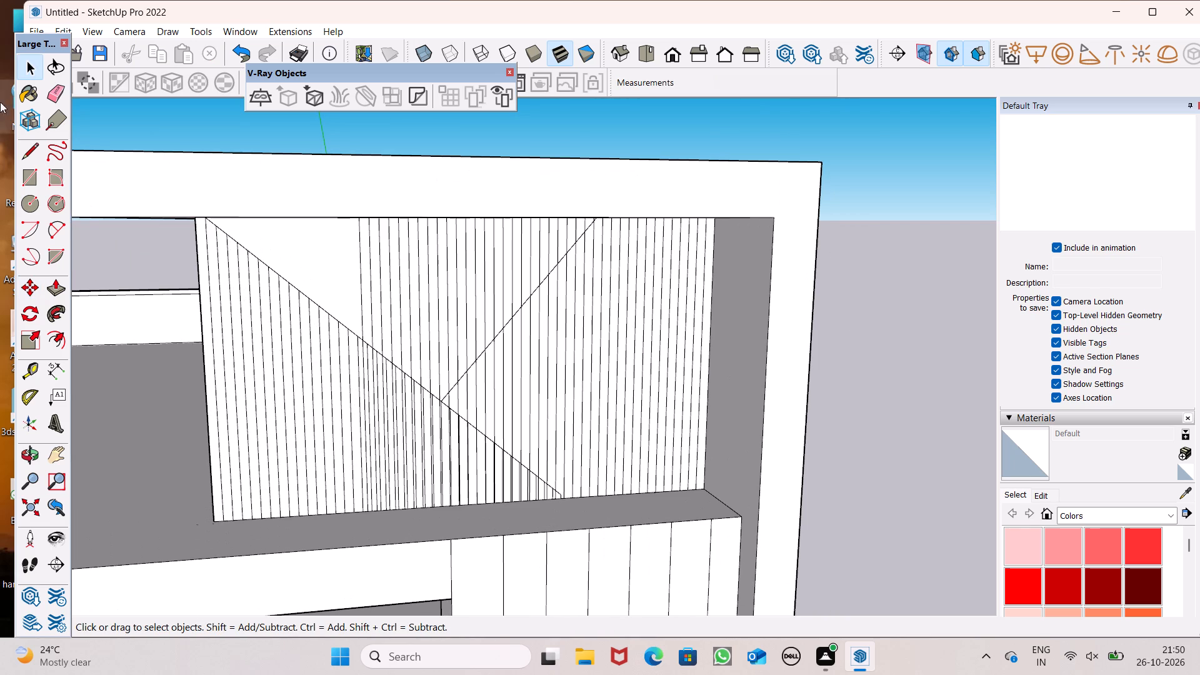
pyautogui.click(47, 99)
pyautogui.scroll(4, 371, 231)
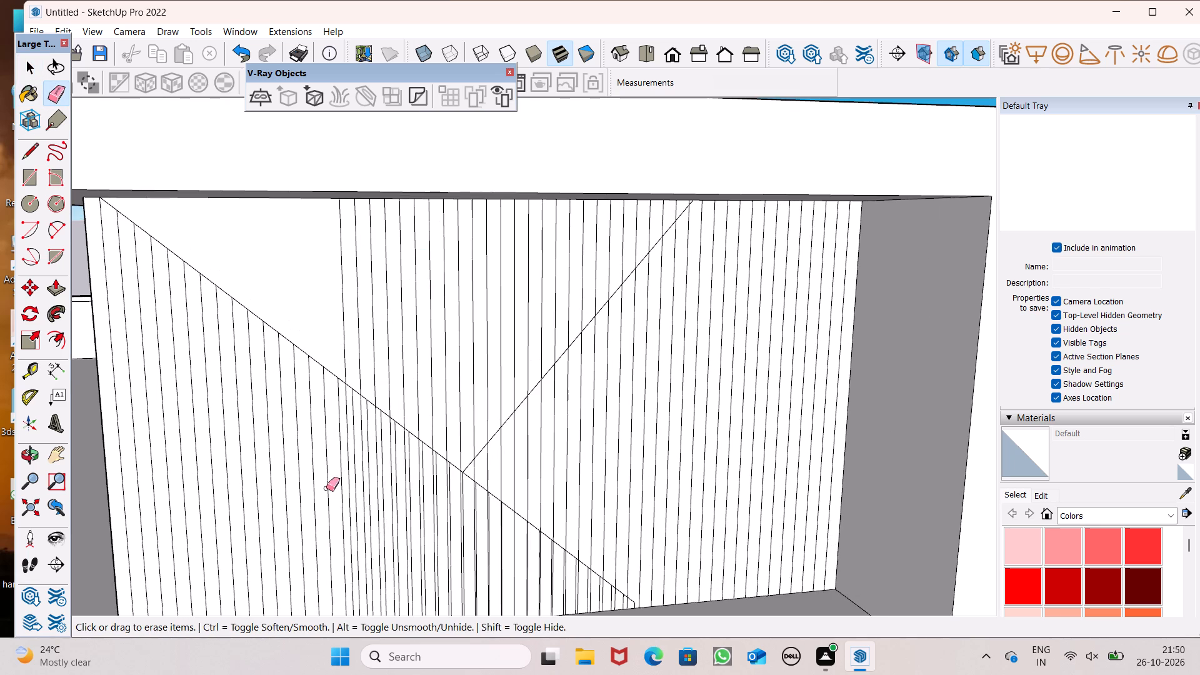
pyautogui.scroll(6, 324, 484)
pyautogui.scroll(3, 385, 337)
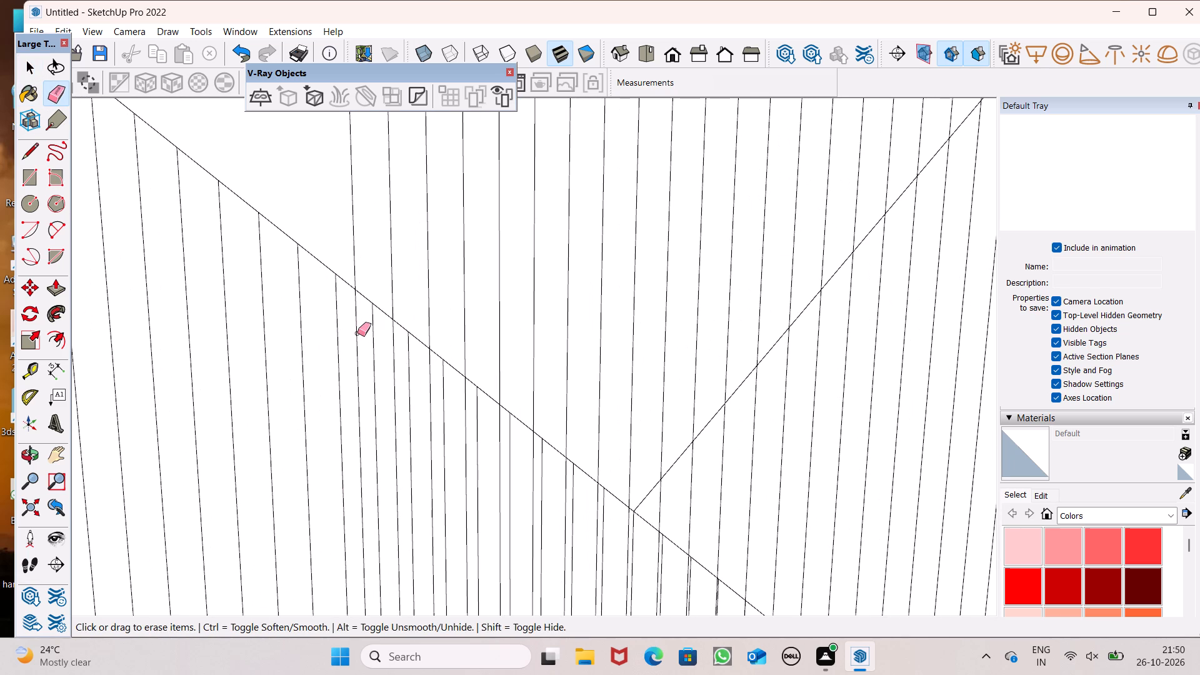
pyautogui.click(351, 332)
pyautogui.moveTo(362, 329); pyautogui.dragTo(360, 333)
pyautogui.moveTo(360, 333); pyautogui.dragTo(357, 337)
pyautogui.moveTo(399, 348); pyautogui.dragTo(396, 357)
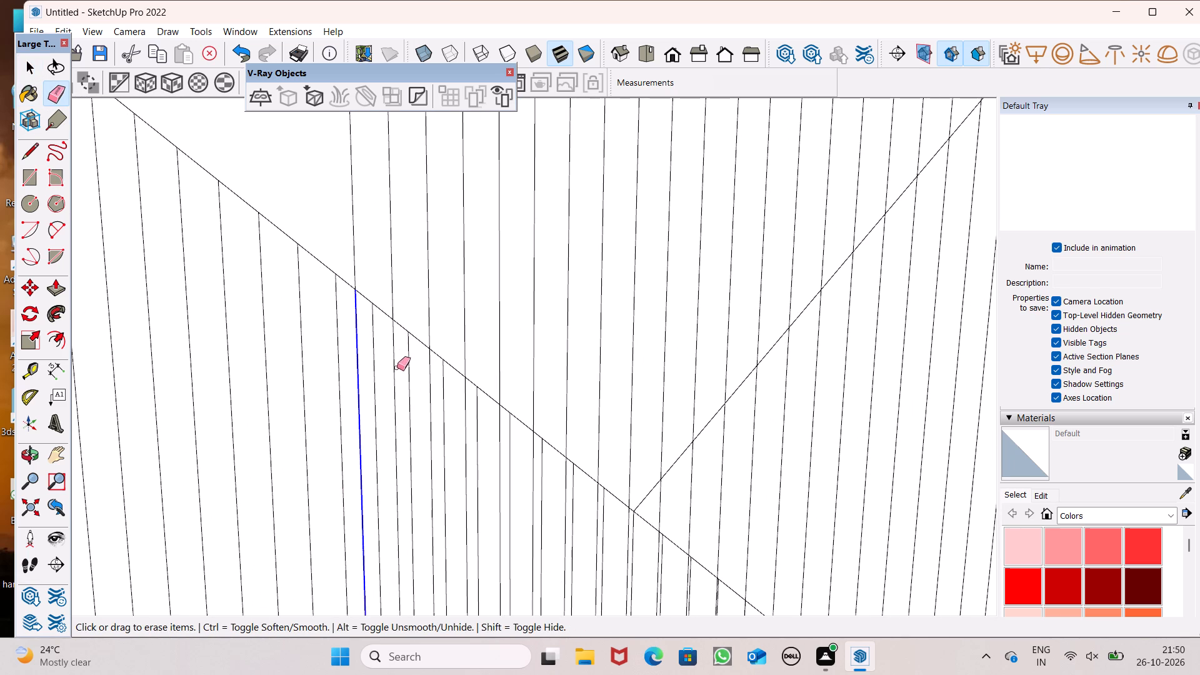
pyautogui.click(394, 369)
pyautogui.click(432, 383)
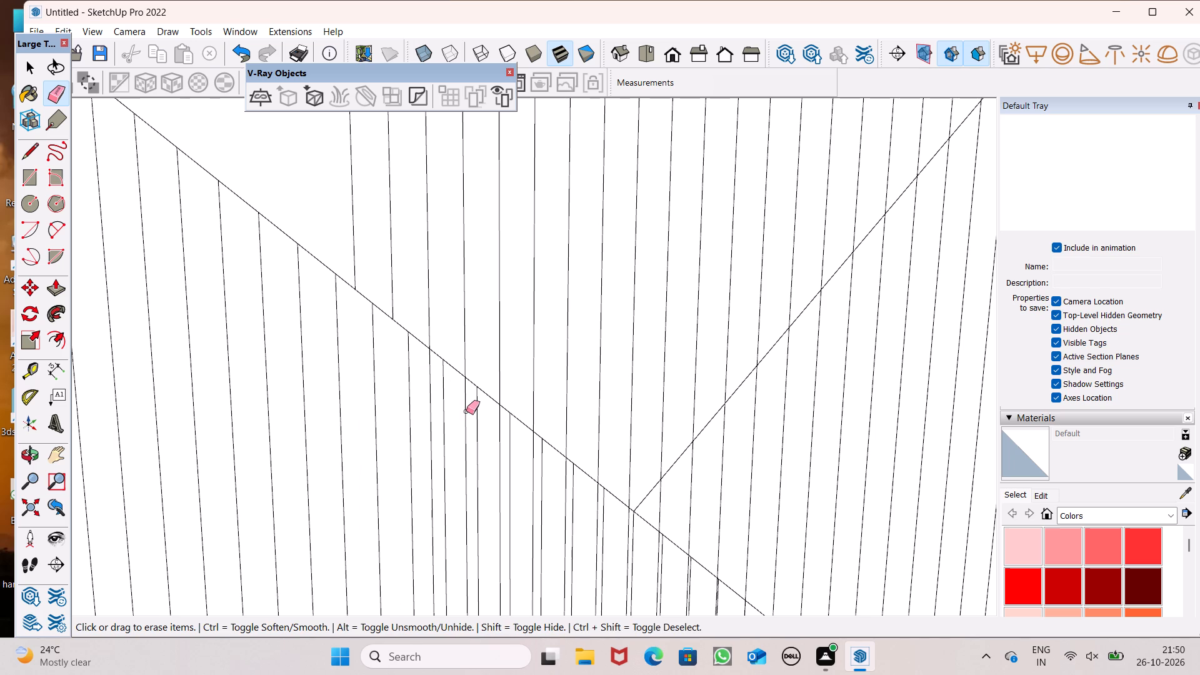
pyautogui.moveTo(468, 411); pyautogui.dragTo(462, 420)
pyautogui.click(496, 441)
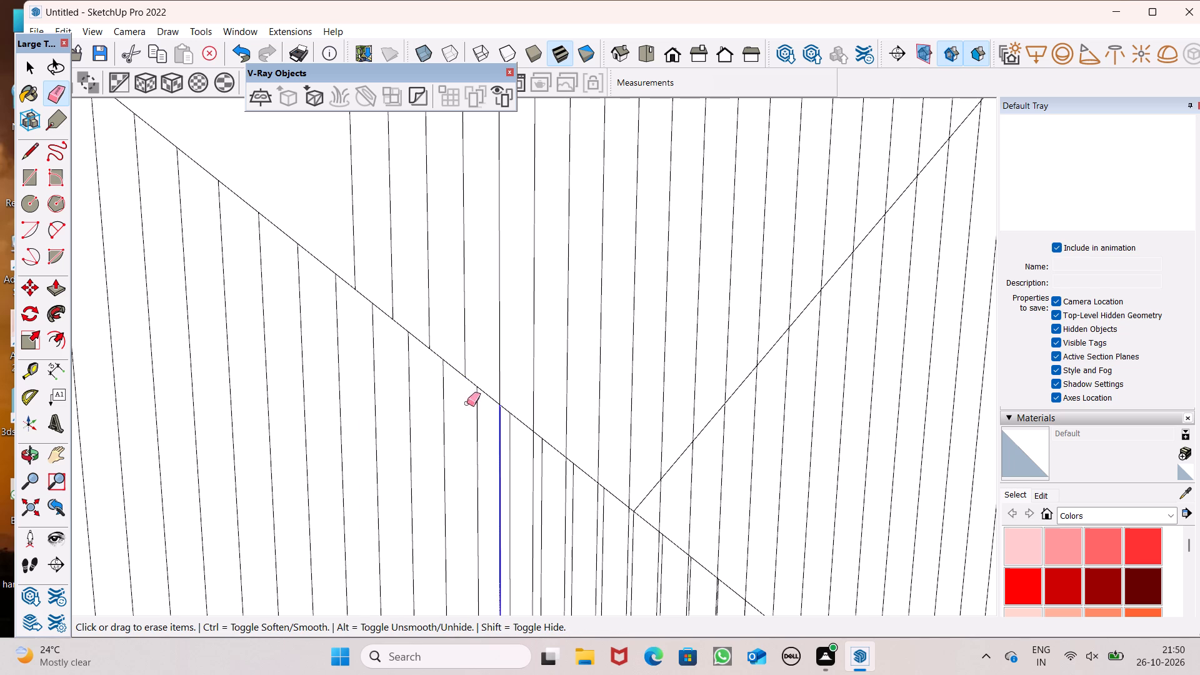
pyautogui.scroll(-4, 452, 383)
pyautogui.scroll(5, 549, 481)
pyautogui.scroll(2, 494, 439)
pyautogui.click(472, 390)
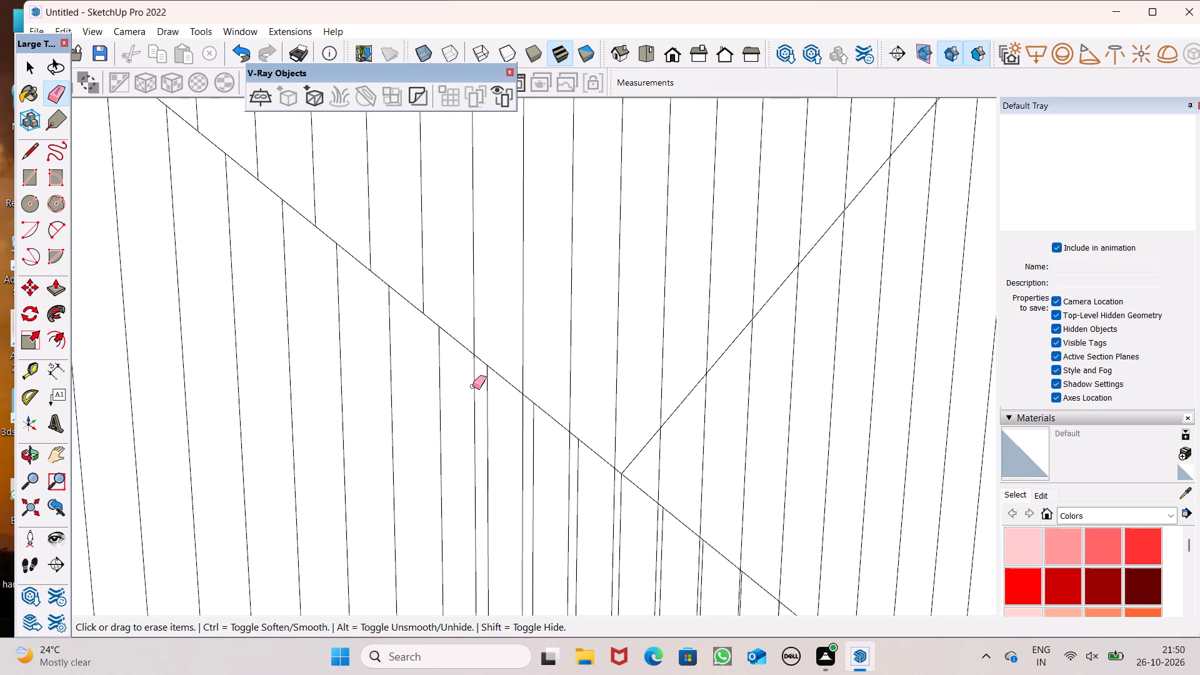
pyautogui.moveTo(517, 427); pyautogui.dragTo(522, 421)
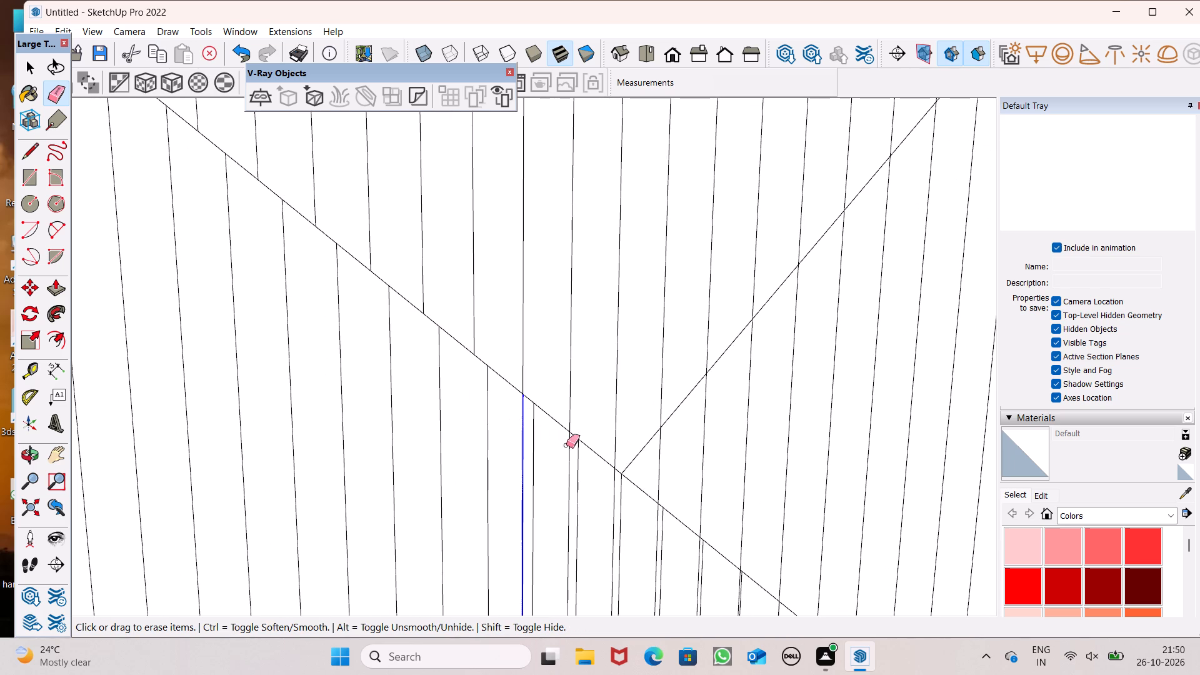
pyautogui.click(566, 445)
pyautogui.click(614, 480)
pyautogui.scroll(-4, 568, 387)
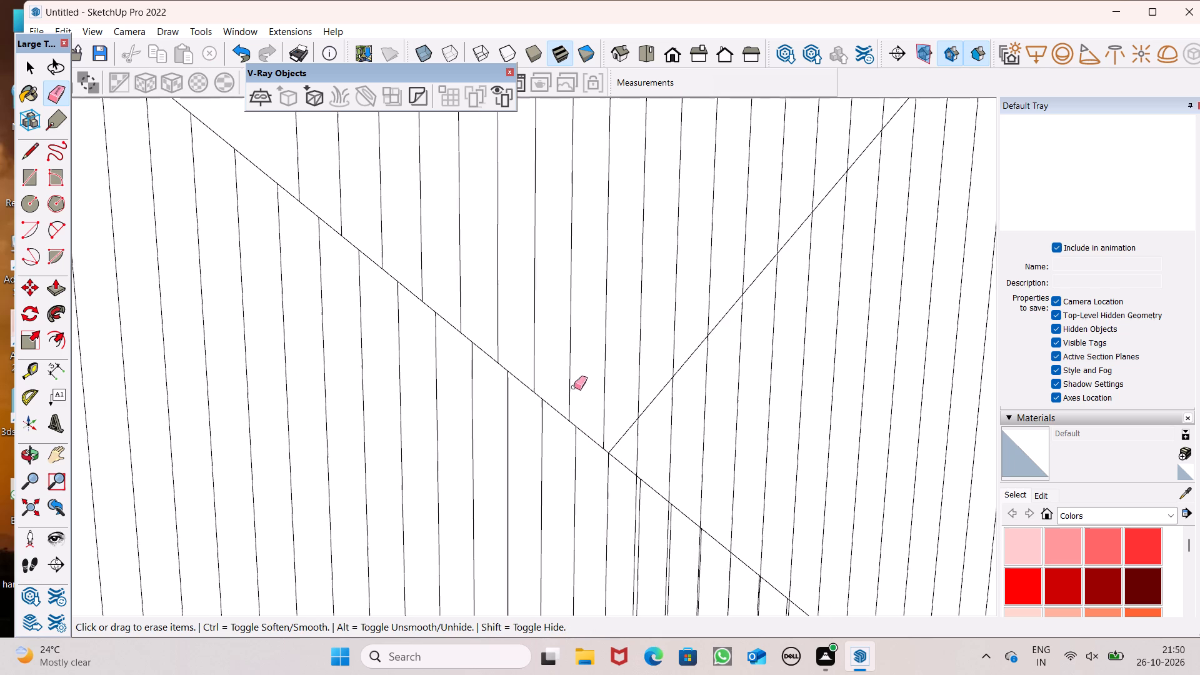
# Erase the duplicate vertical line segments below the first diagonal, just past its junction with the second diagonal.
pyautogui.scroll(3, 721, 556)
pyautogui.scroll(5, 612, 481)
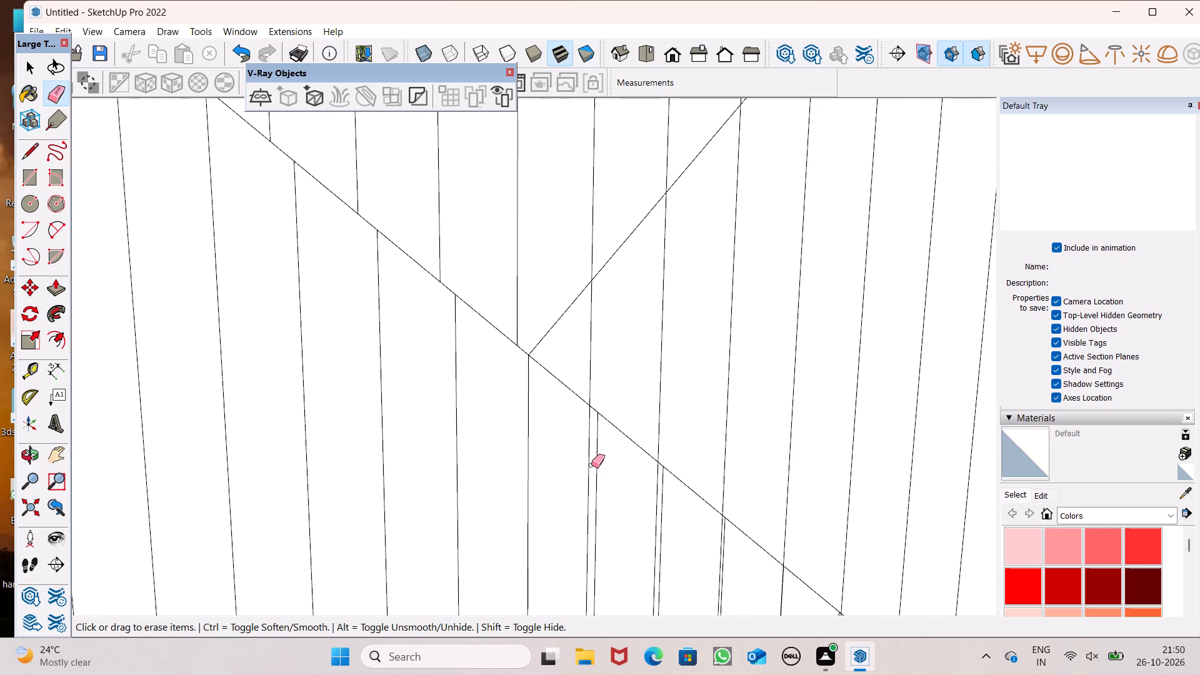
pyautogui.click(589, 464)
pyautogui.scroll(-4, 552, 291)
pyautogui.scroll(5, 659, 505)
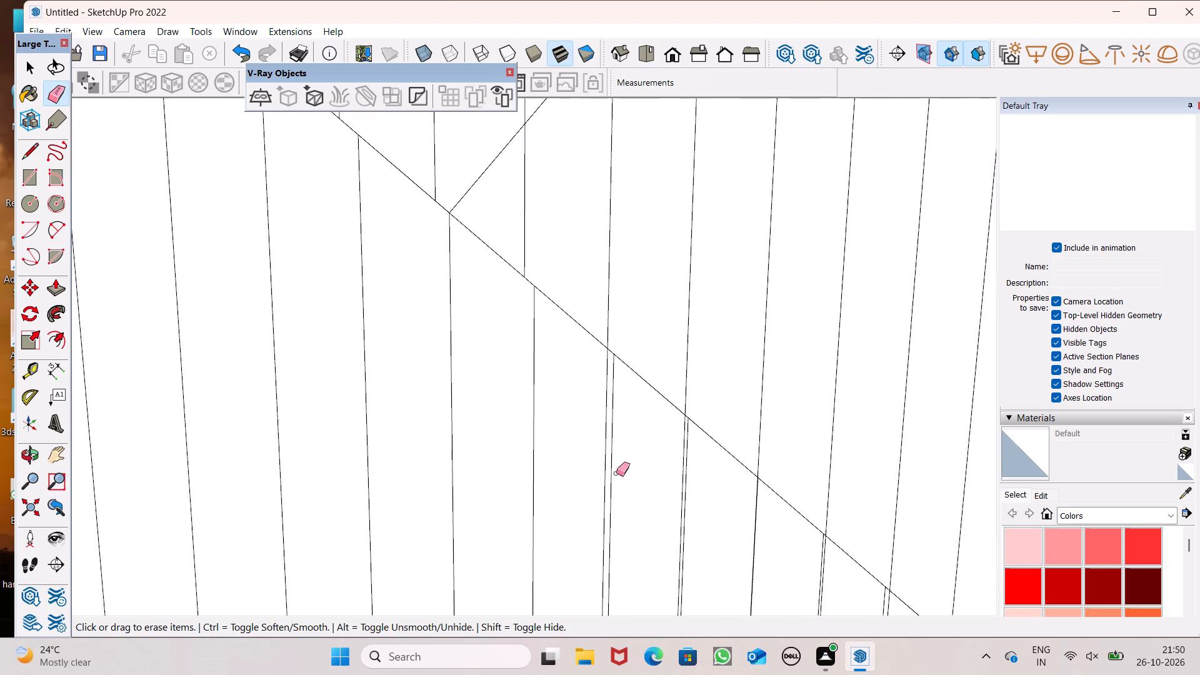
pyautogui.moveTo(602, 379); pyautogui.dragTo(604, 368)
pyautogui.moveTo(604, 368); pyautogui.dragTo(607, 361)
pyautogui.scroll(-5, 516, 314)
pyautogui.scroll(6, 576, 431)
pyautogui.scroll(3, 651, 396)
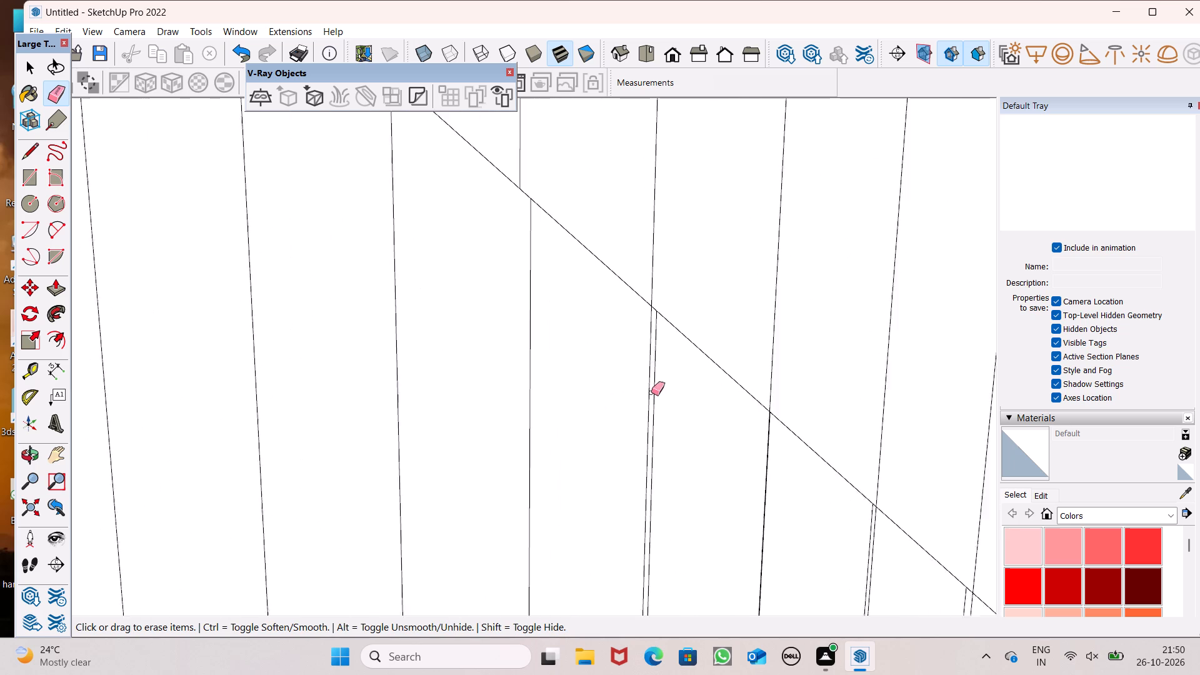
pyautogui.scroll(2, 651, 392)
pyautogui.click(646, 386)
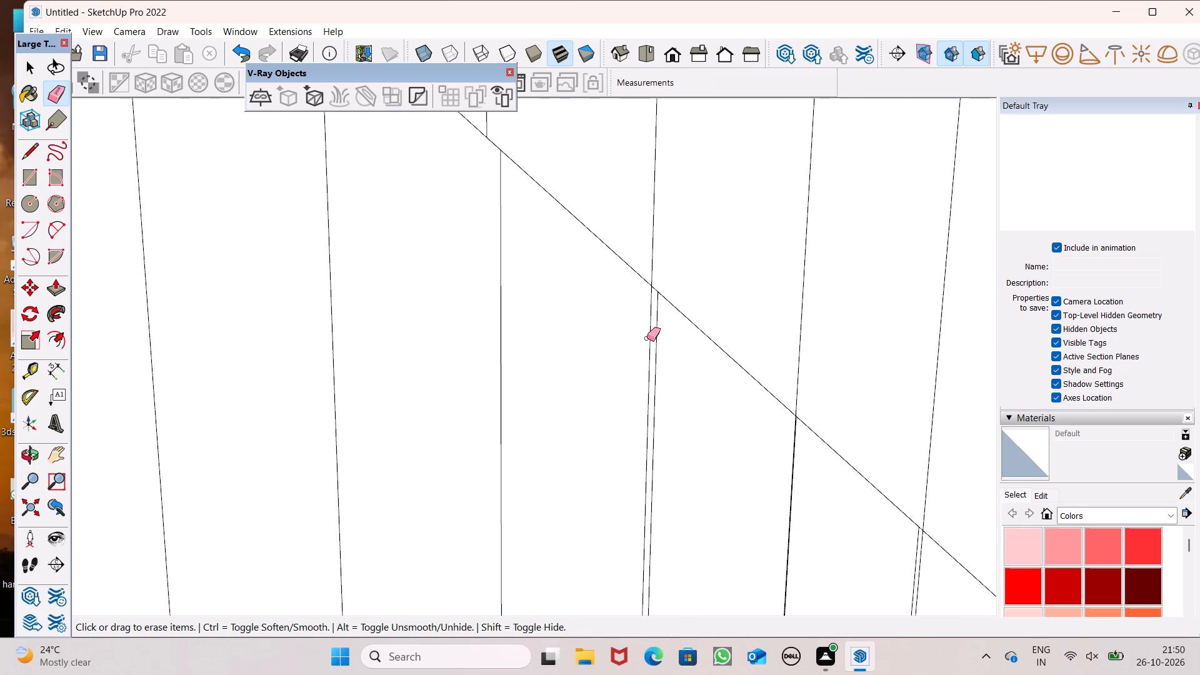
pyautogui.moveTo(647, 337); pyautogui.dragTo(653, 334)
pyautogui.scroll(-7, 524, 285)
pyautogui.scroll(5, 672, 413)
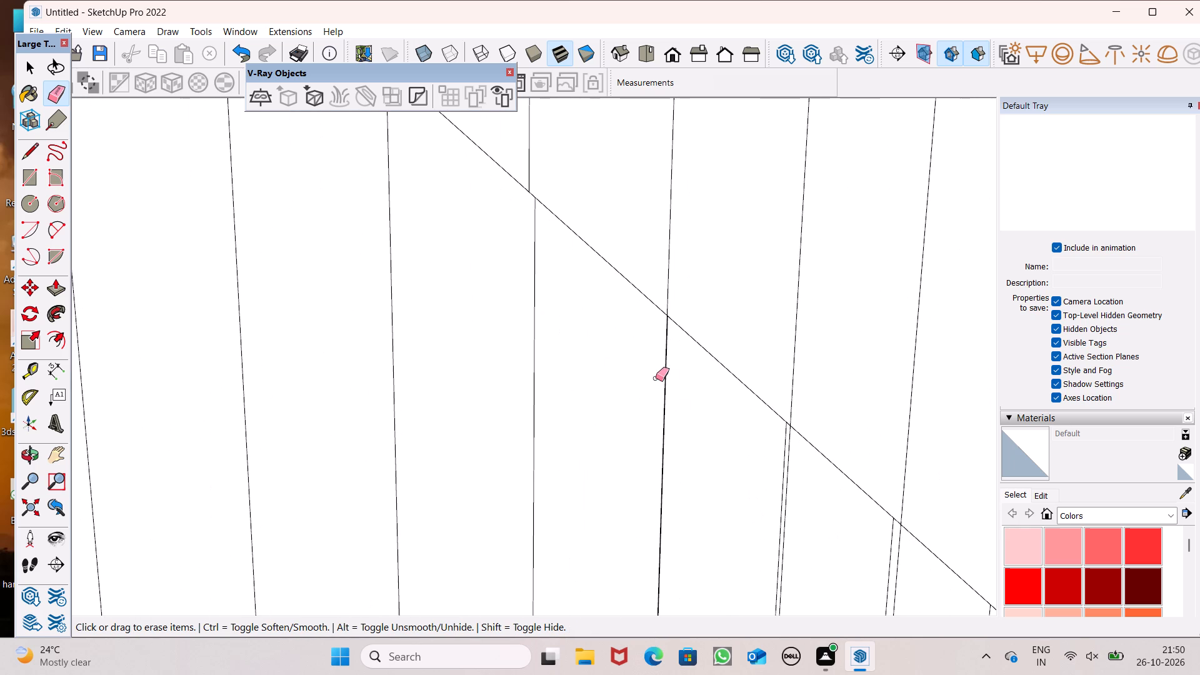
pyautogui.scroll(-6, 582, 271)
pyautogui.scroll(-6, 623, 331)
pyautogui.scroll(3, 754, 402)
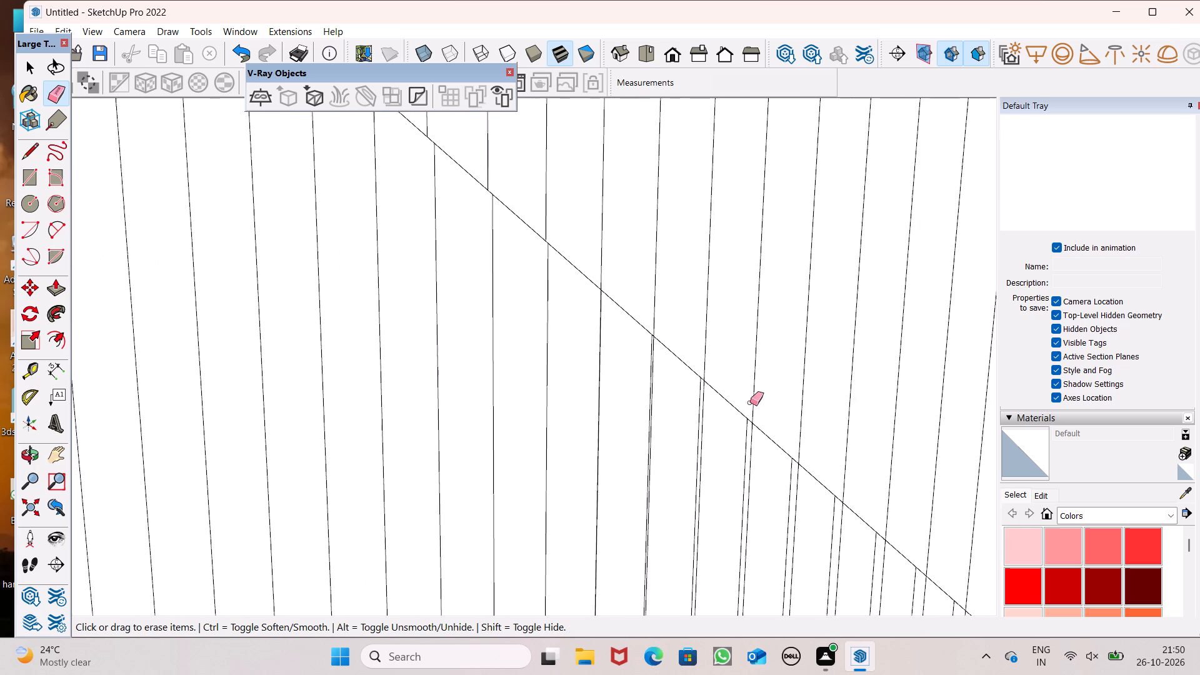
pyautogui.scroll(4, 750, 402)
pyautogui.scroll(9, 607, 329)
pyautogui.moveTo(582, 302); pyautogui.dragTo(587, 296)
pyautogui.scroll(-14, 627, 184)
pyautogui.scroll(-4, 679, 266)
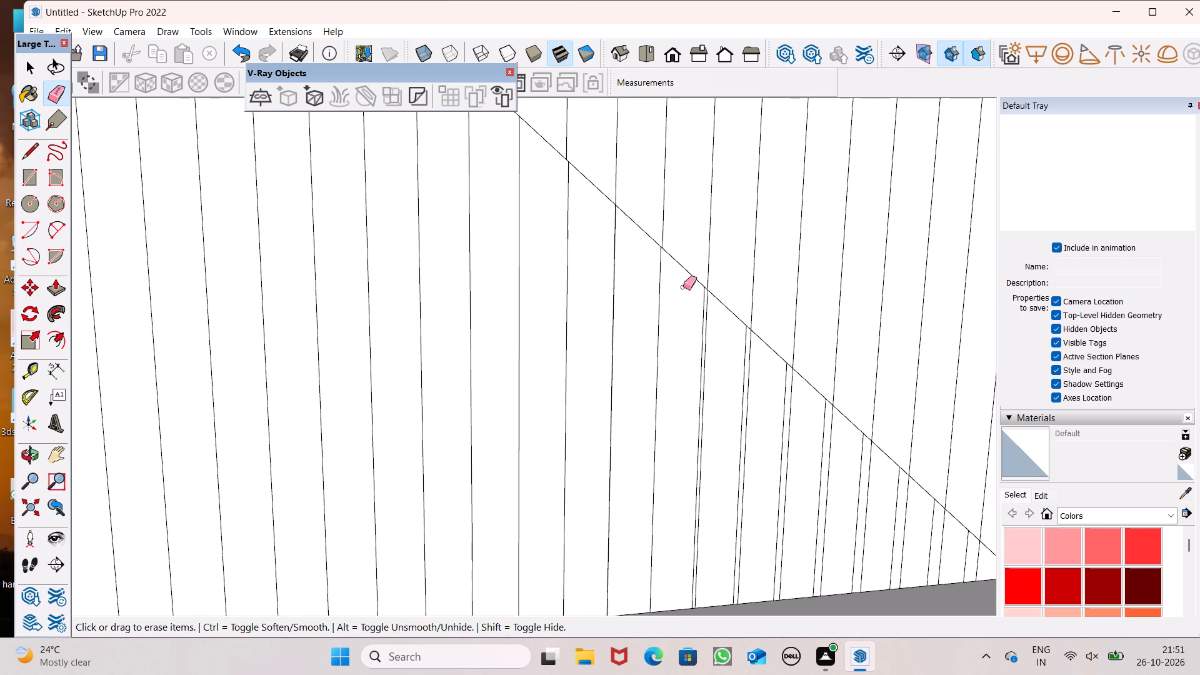
# Erase the remaining doubled vertical line segments below the first diagonal, down to its lower end at the face's bottom edge.
pyautogui.moveTo(683, 287); pyautogui.dragTo(541, 372, button='middle')
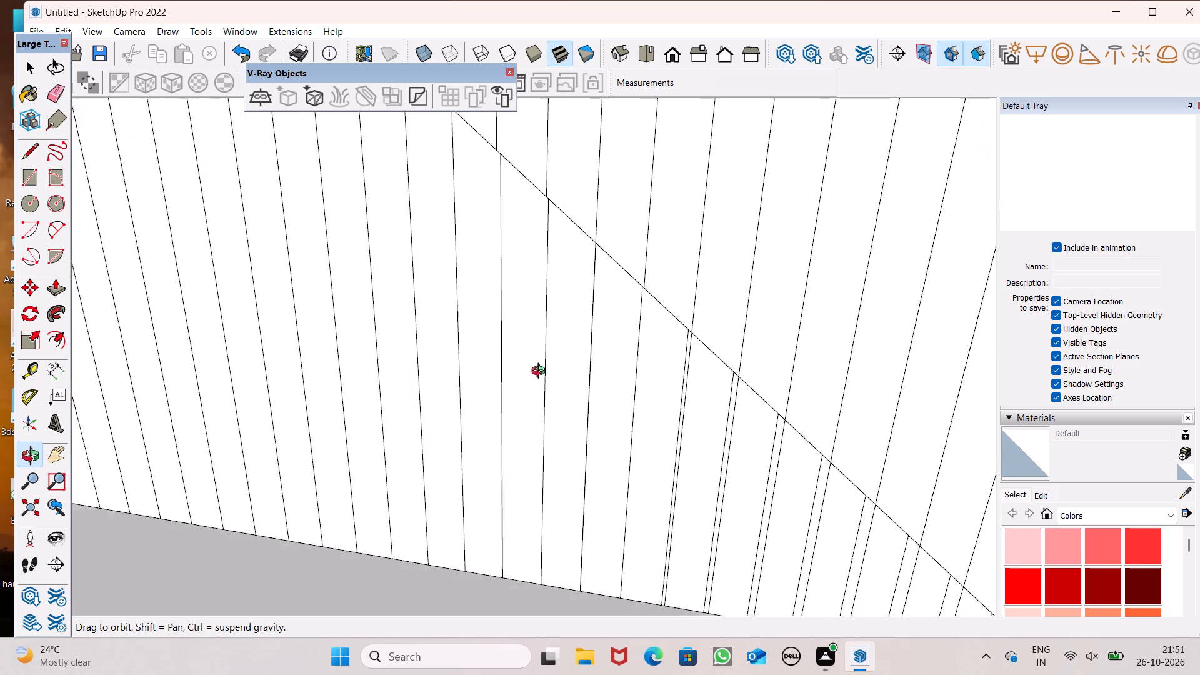
pyautogui.moveTo(541, 372); pyautogui.dragTo(630, 344, button='middle')
pyautogui.scroll(-4, 555, 281)
pyautogui.scroll(10, 761, 367)
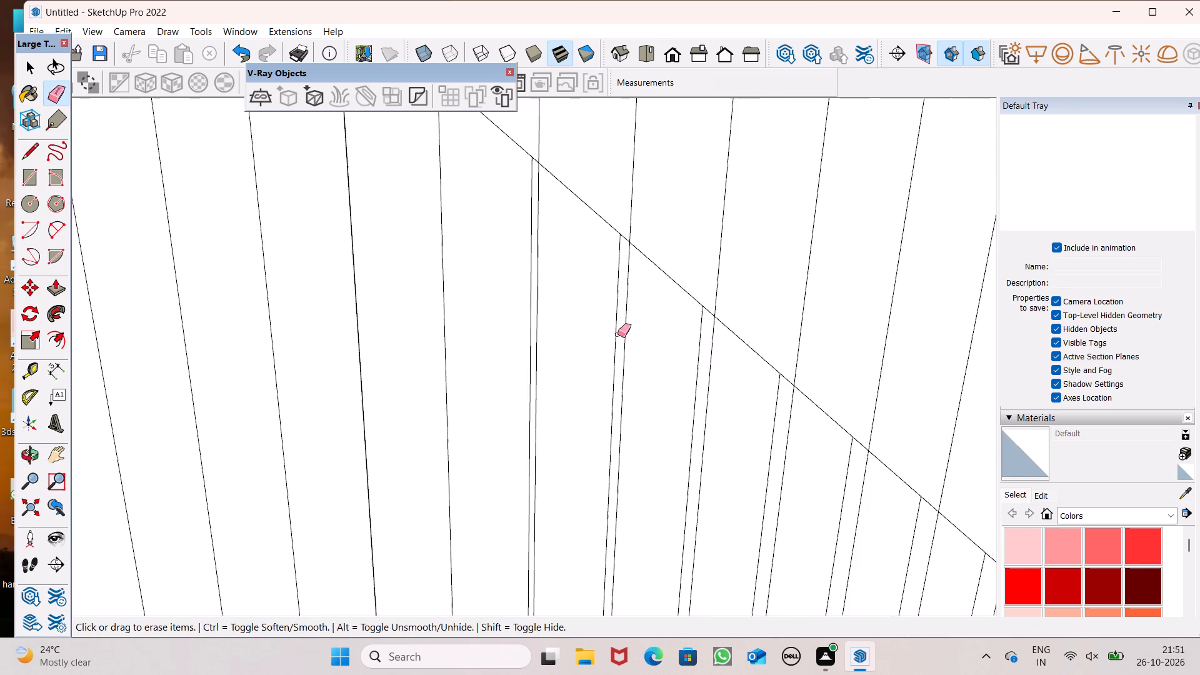
pyautogui.scroll(2, 617, 334)
pyautogui.moveTo(625, 280); pyautogui.dragTo(635, 268)
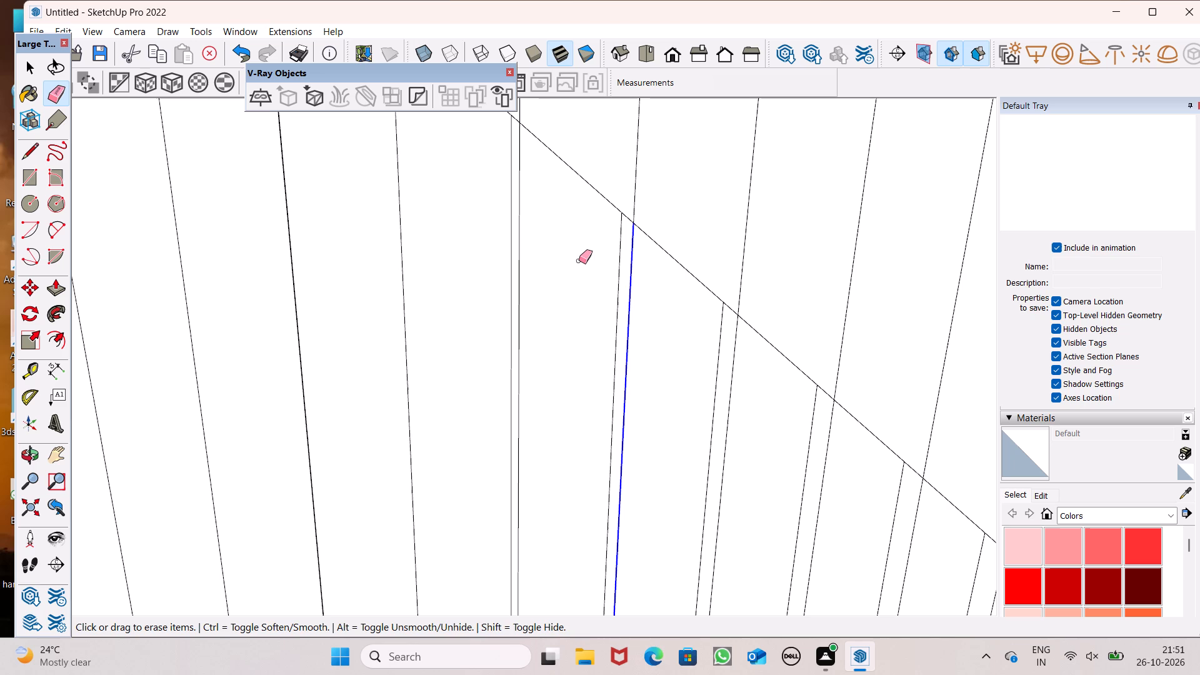
pyautogui.moveTo(527, 257); pyautogui.dragTo(520, 265)
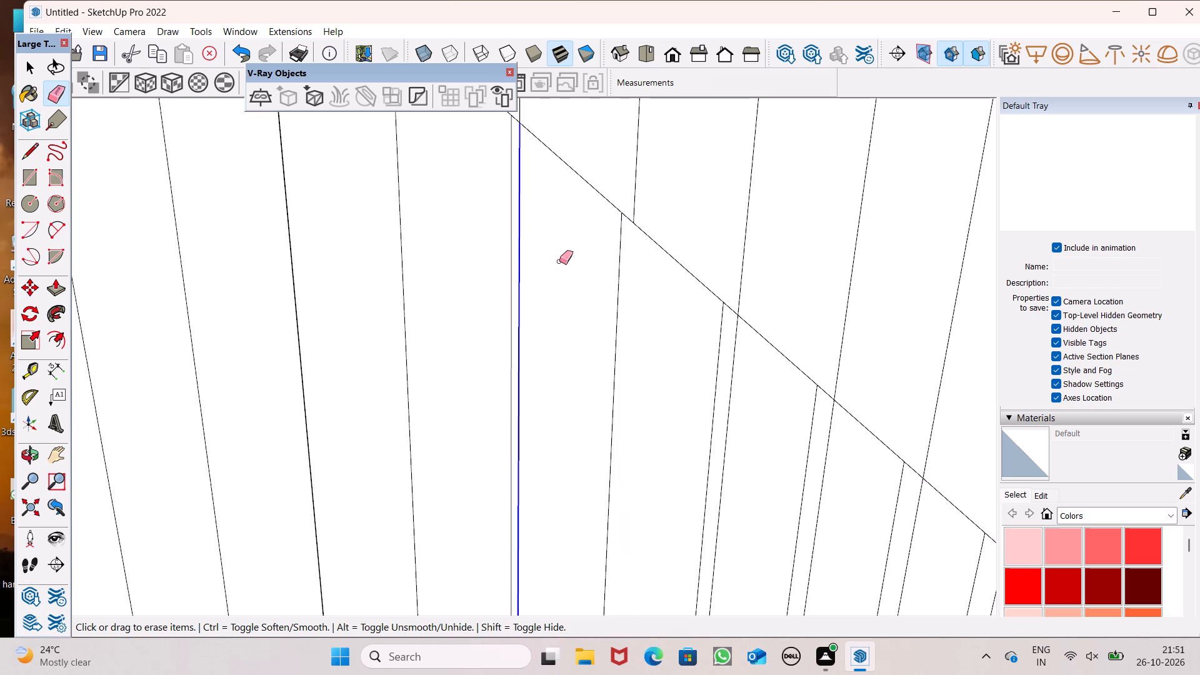
pyautogui.moveTo(732, 405); pyautogui.dragTo(734, 405)
pyautogui.moveTo(734, 405); pyautogui.dragTo(729, 411)
pyautogui.moveTo(829, 454); pyautogui.dragTo(819, 462)
pyautogui.scroll(-5, 700, 360)
pyautogui.scroll(5, 861, 506)
pyautogui.moveTo(827, 506); pyautogui.dragTo(797, 526)
pyautogui.scroll(-4, 766, 435)
pyautogui.scroll(3, 876, 532)
pyautogui.moveTo(869, 524); pyautogui.dragTo(866, 529)
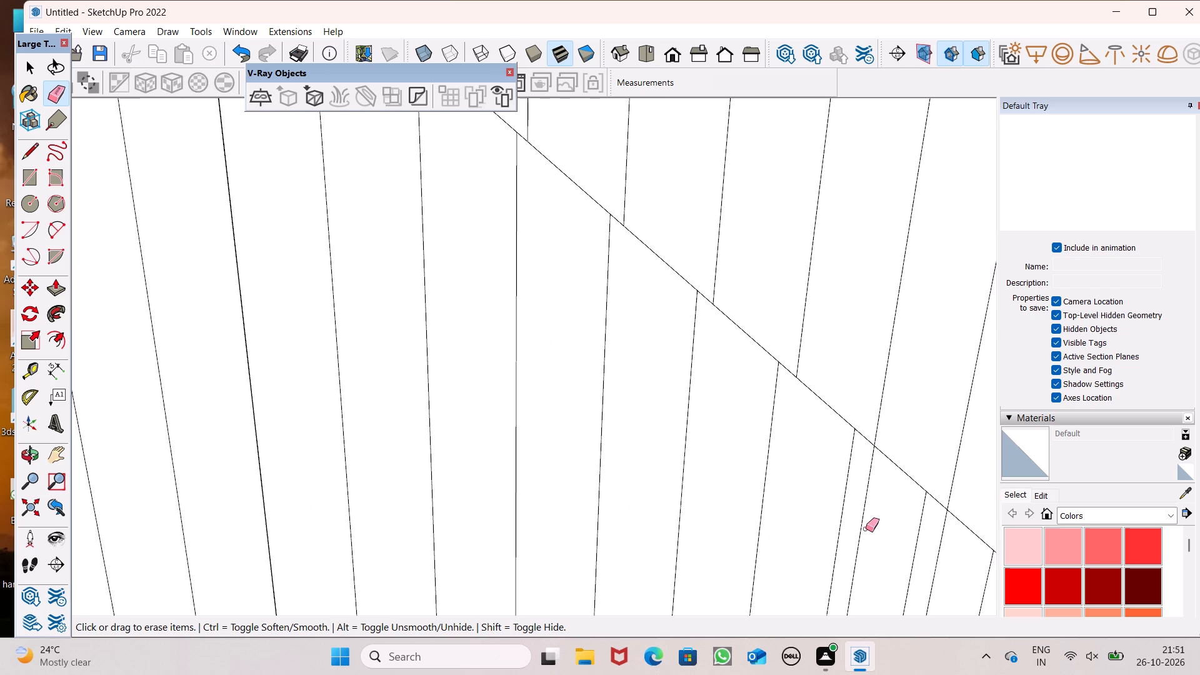
pyautogui.moveTo(866, 529); pyautogui.dragTo(853, 532)
pyautogui.scroll(-4, 764, 432)
pyautogui.scroll(3, 882, 519)
pyautogui.click(892, 522)
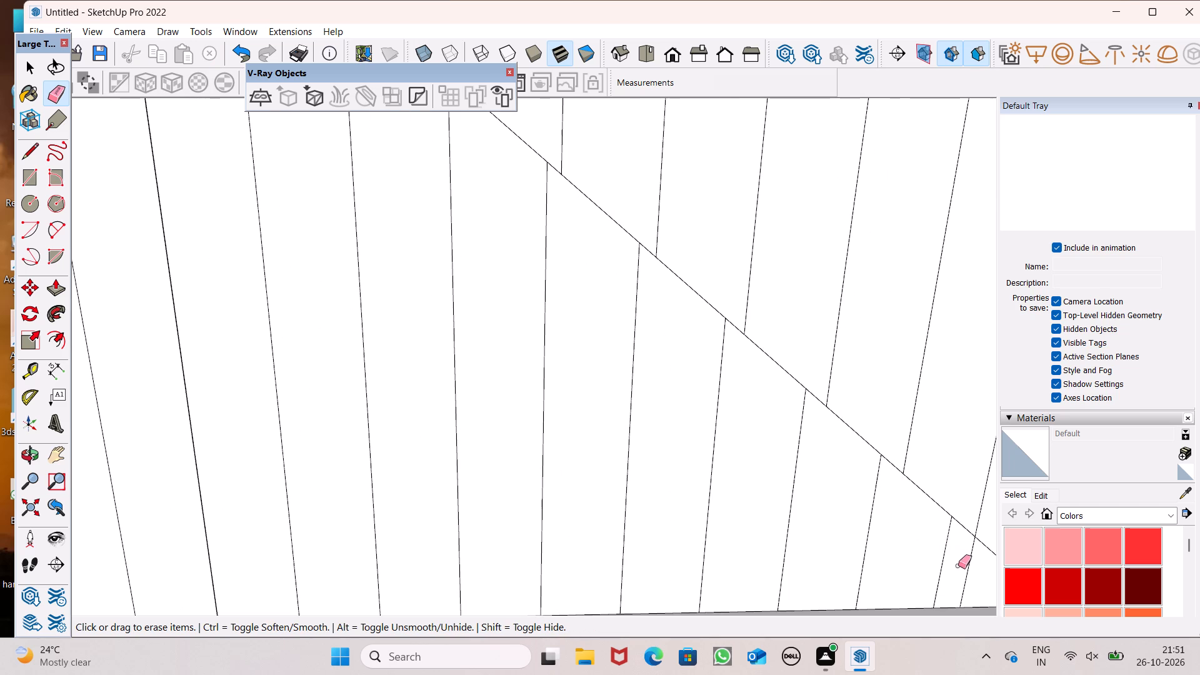
pyautogui.moveTo(960, 566); pyautogui.dragTo(968, 574)
pyautogui.scroll(-5, 716, 374)
pyautogui.scroll(1, 716, 374)
pyautogui.scroll(-18, 716, 374)
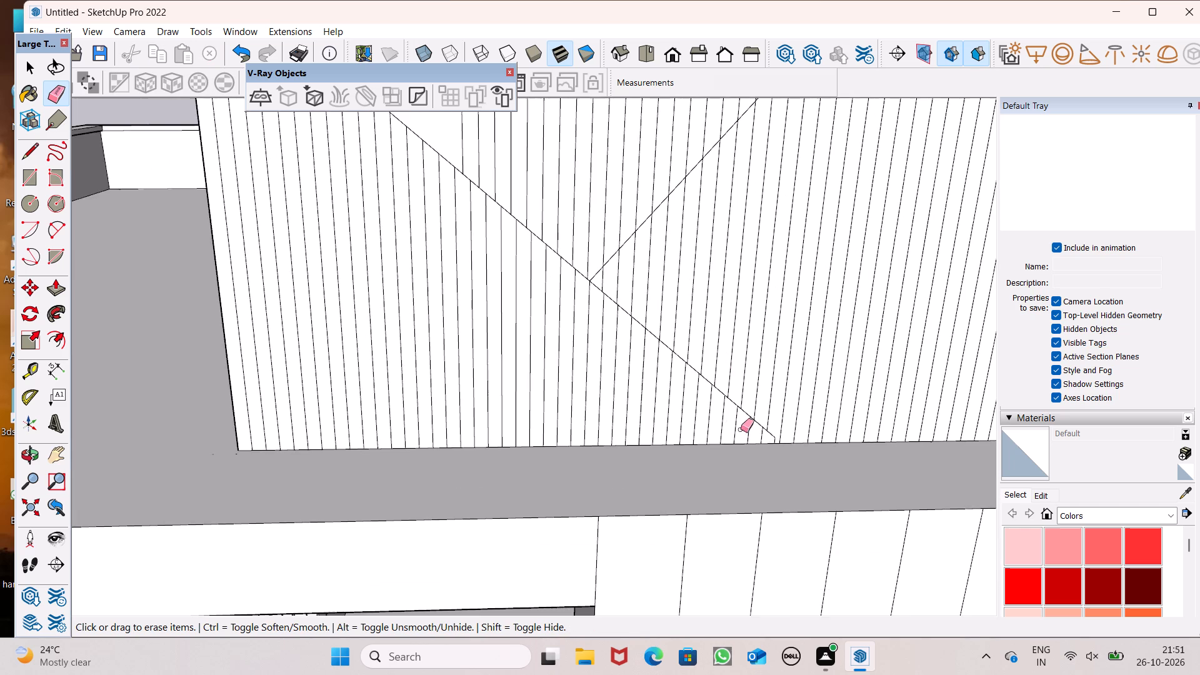
# Erase the vertical line segments inside the triangle between the two diagonals and the roof slab's underside.
pyautogui.scroll(-6, 722, 409)
pyautogui.scroll(6, 638, 272)
pyautogui.moveTo(589, 265); pyautogui.dragTo(577, 259)
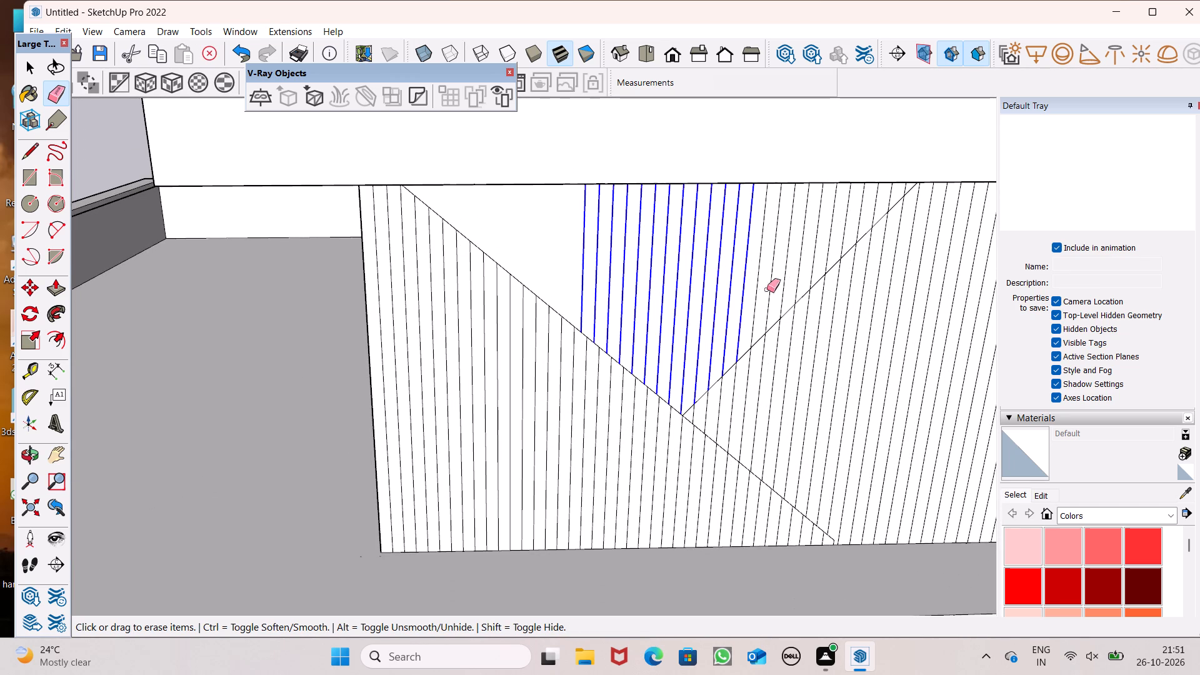
pyautogui.moveTo(747, 274); pyautogui.dragTo(752, 267)
pyautogui.scroll(-2, 561, 328)
pyautogui.scroll(6, 797, 247)
pyautogui.moveTo(807, 232); pyautogui.dragTo(874, 190)
pyautogui.scroll(-5, 667, 234)
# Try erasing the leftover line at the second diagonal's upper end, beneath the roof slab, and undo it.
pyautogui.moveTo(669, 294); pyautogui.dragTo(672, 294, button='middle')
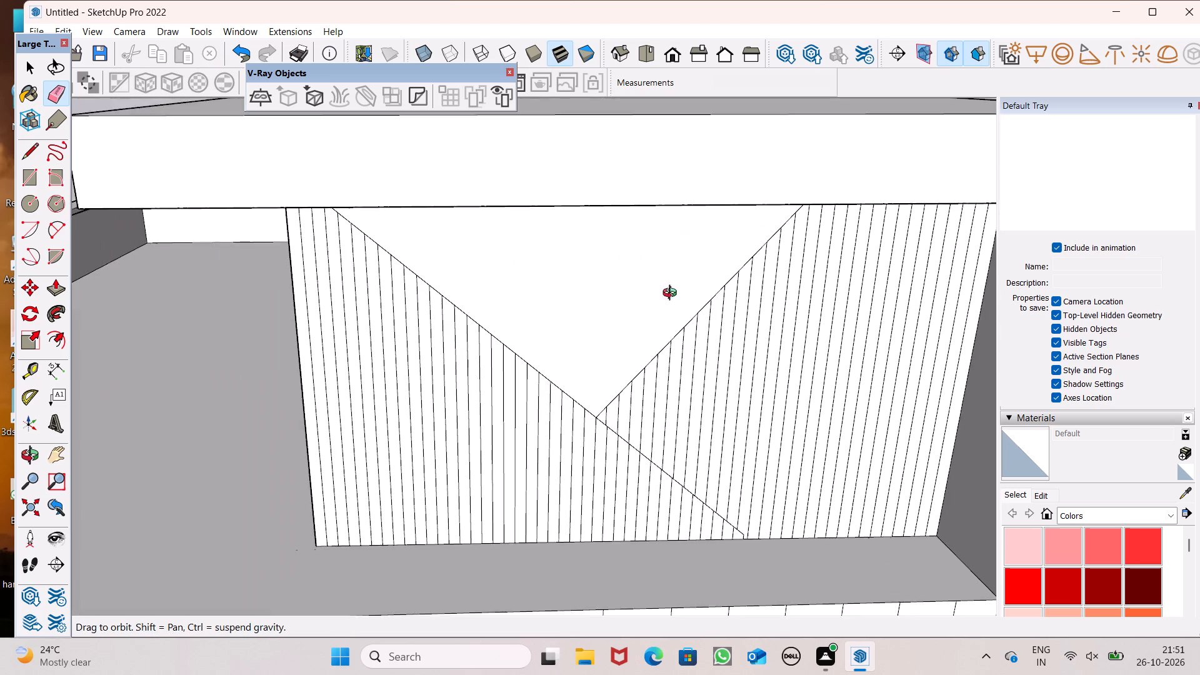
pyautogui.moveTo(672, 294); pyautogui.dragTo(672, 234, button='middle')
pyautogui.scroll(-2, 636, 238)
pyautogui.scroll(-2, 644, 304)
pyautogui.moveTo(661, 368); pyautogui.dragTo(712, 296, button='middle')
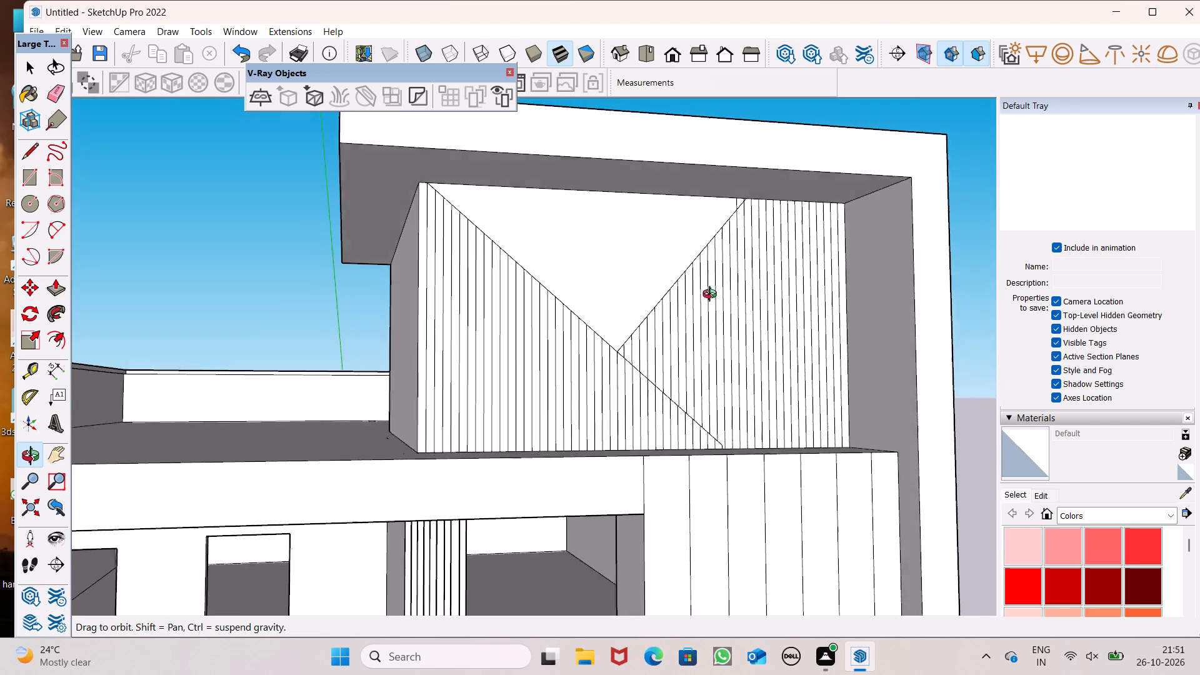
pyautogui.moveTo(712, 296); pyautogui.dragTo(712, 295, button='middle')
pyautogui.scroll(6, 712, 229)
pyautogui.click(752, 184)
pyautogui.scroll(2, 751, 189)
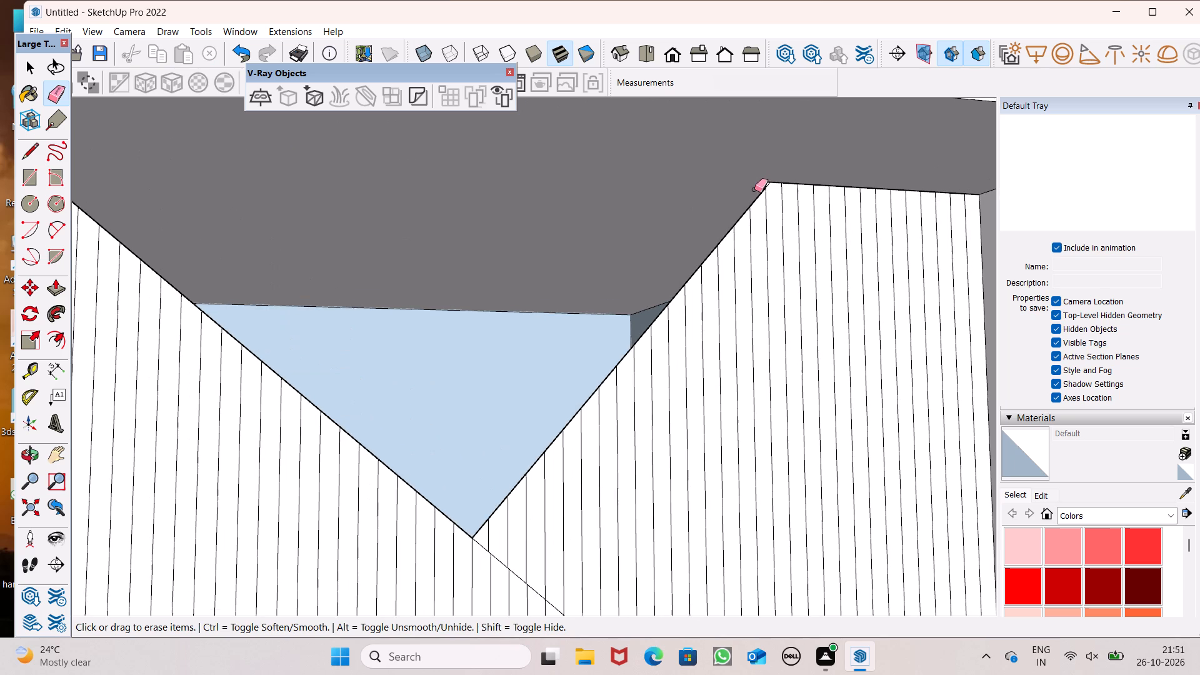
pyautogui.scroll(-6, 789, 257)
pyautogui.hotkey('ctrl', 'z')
# Erase the short leftover vertical segment above the second diagonal's upper end, just beneath the roof slab.
pyautogui.scroll(14, 787, 248)
pyautogui.click(772, 194)
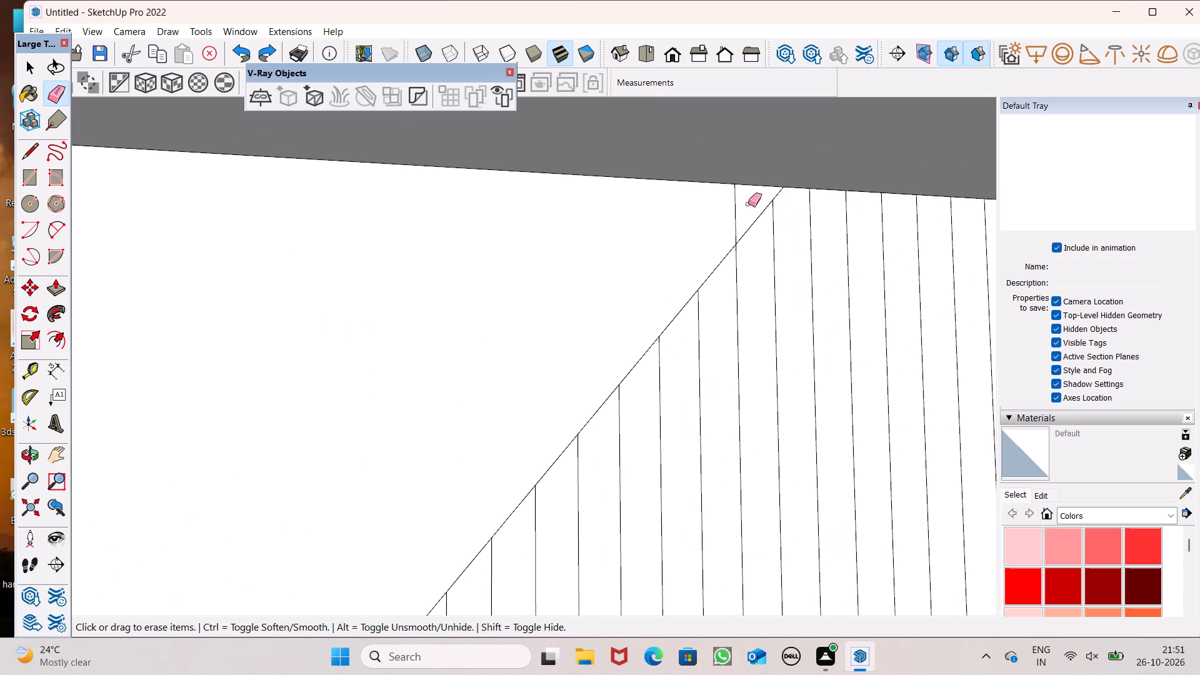
pyautogui.moveTo(738, 209); pyautogui.dragTo(729, 214)
# Examine the rooftop face's diagonally cut slat pattern from the front and from below.
pyautogui.scroll(-20, 686, 237)
pyautogui.moveTo(669, 262); pyautogui.dragTo(669, 293, button='middle')
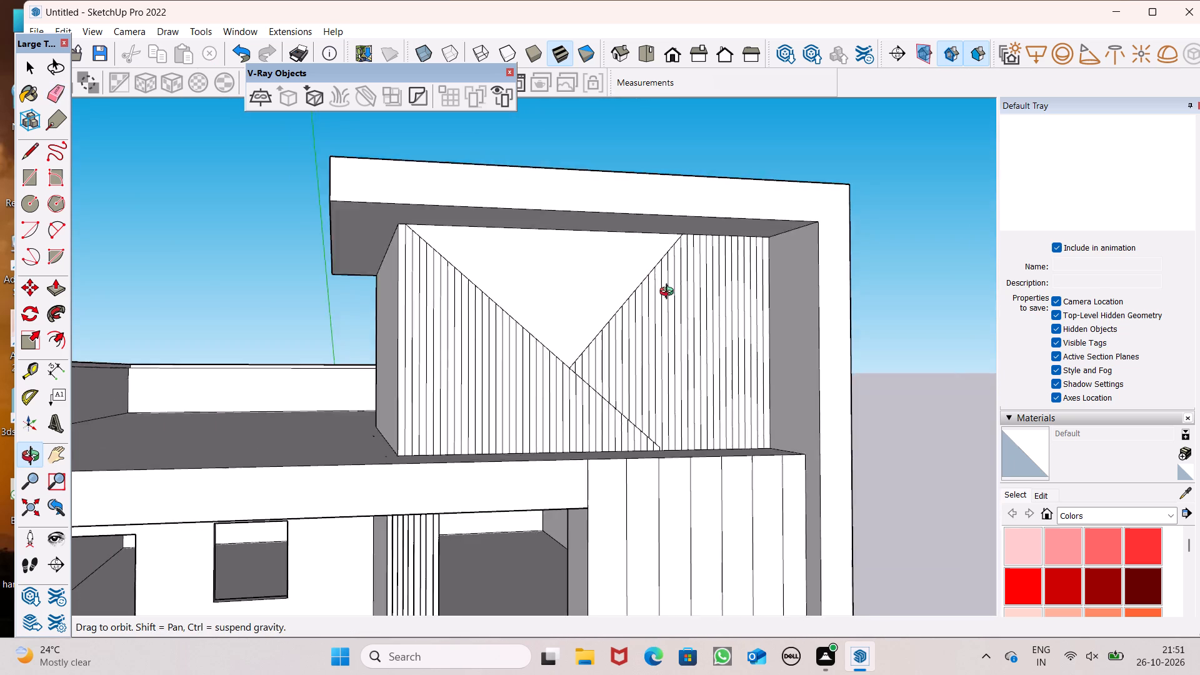
pyautogui.moveTo(669, 293); pyautogui.dragTo(663, 312, button='middle')
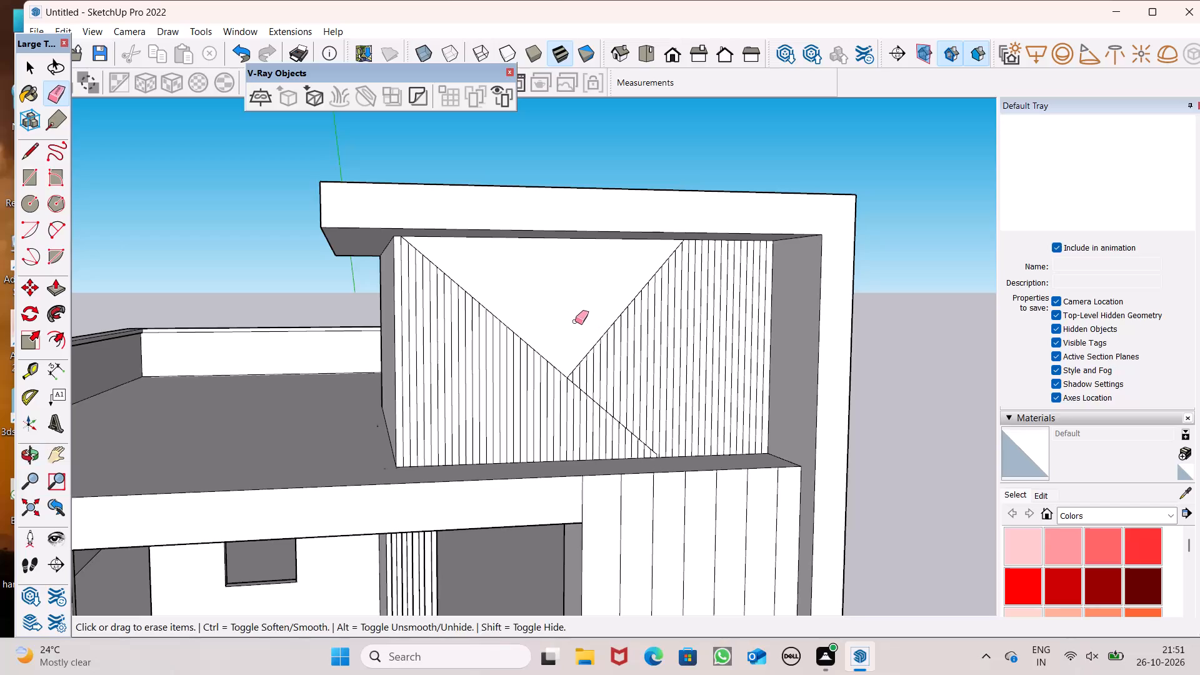
pyautogui.scroll(-2, 606, 303)
pyautogui.moveTo(672, 338); pyautogui.dragTo(749, 201, button='middle')
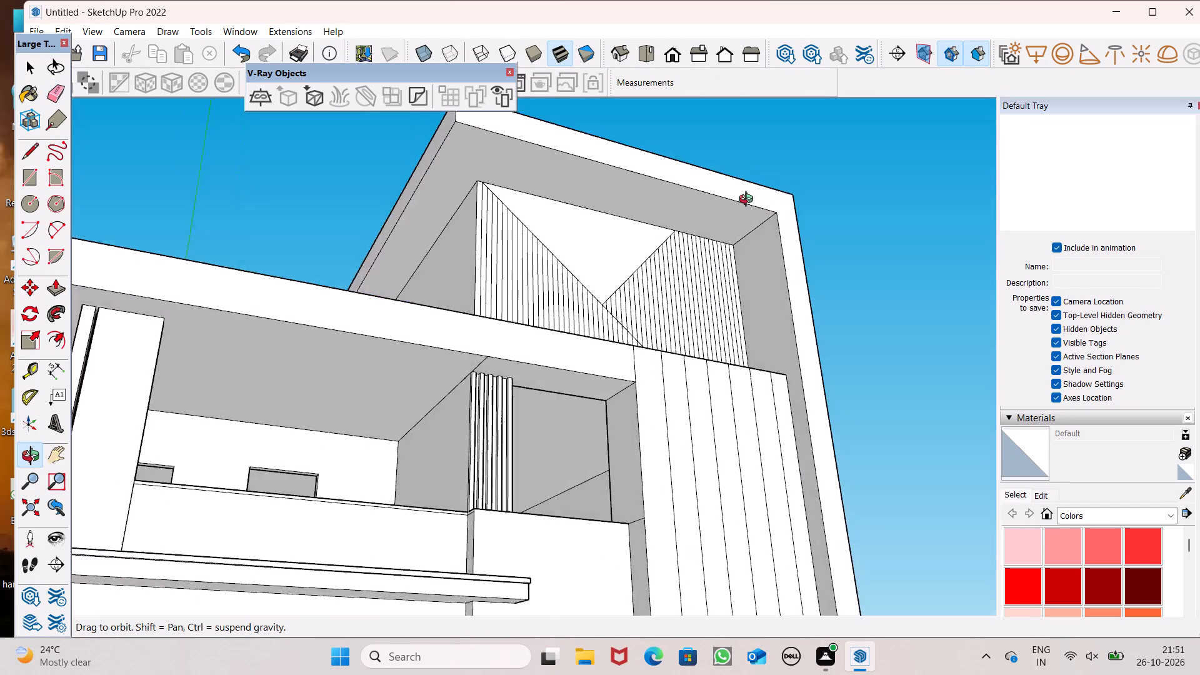
pyautogui.moveTo(749, 201); pyautogui.dragTo(721, 318, button='middle')
pyautogui.scroll(-1, 712, 292)
pyautogui.moveTo(711, 290); pyautogui.dragTo(674, 226, button='middle')
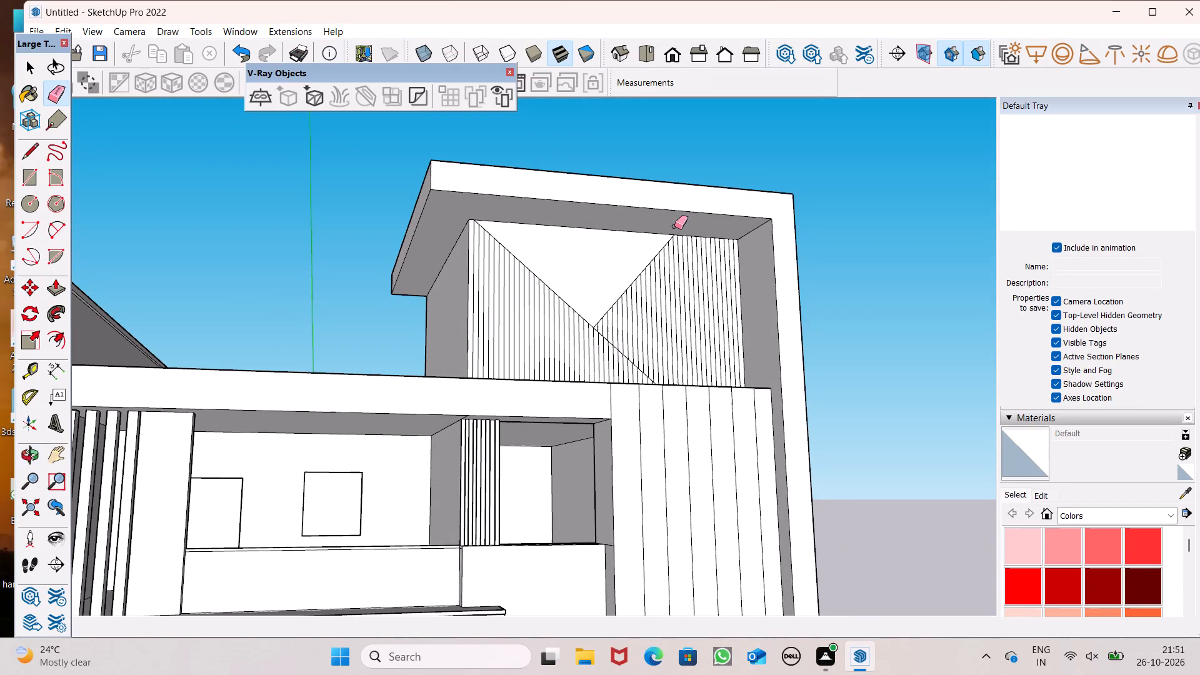
# Undo the rooftop face edits back through both diagonals and the opposing slats, leaving only the first triangular set of vertical slat lines.
pyautogui.scroll(-2, 647, 218)
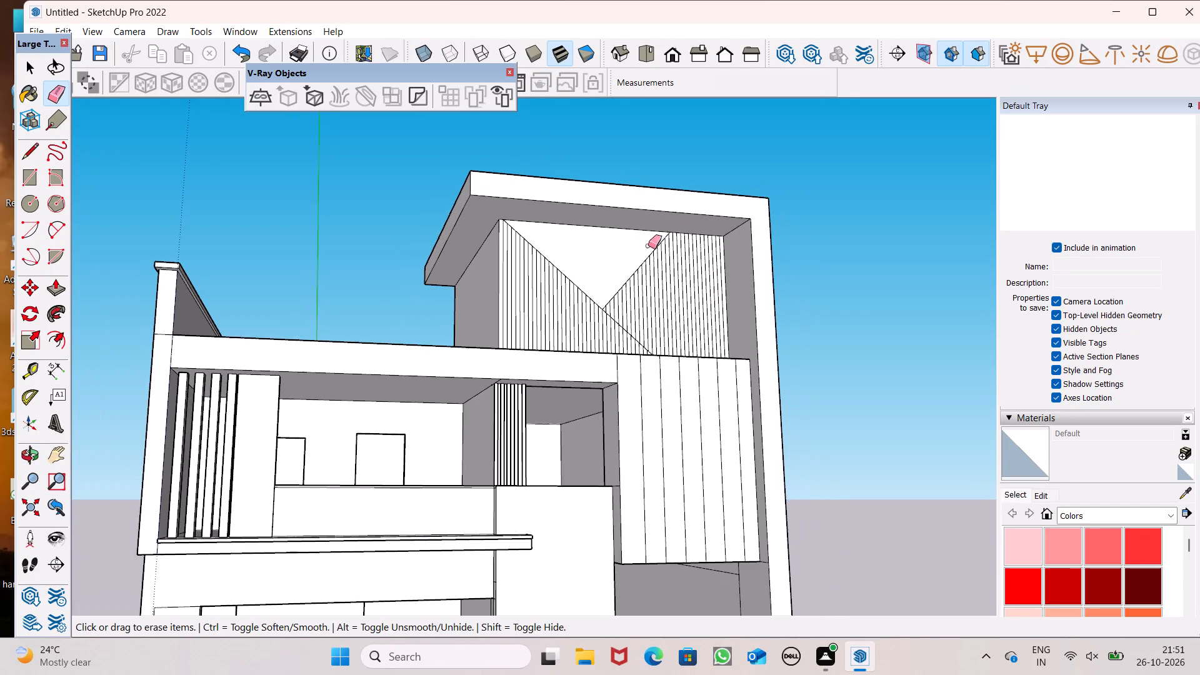
pyautogui.moveTo(648, 246); pyautogui.dragTo(583, 326, button='middle')
pyautogui.scroll(1, 612, 317)
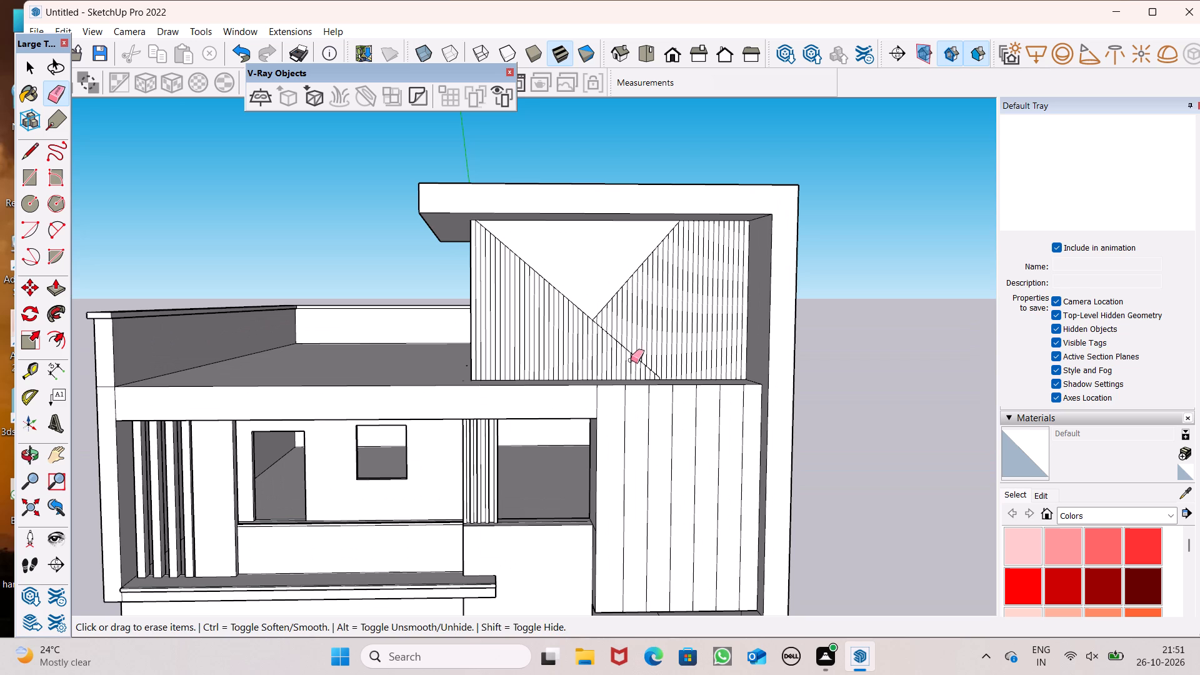
pyautogui.moveTo(611, 341); pyautogui.dragTo(574, 362, button='middle')
pyautogui.hotkey('ctrl', 'z')
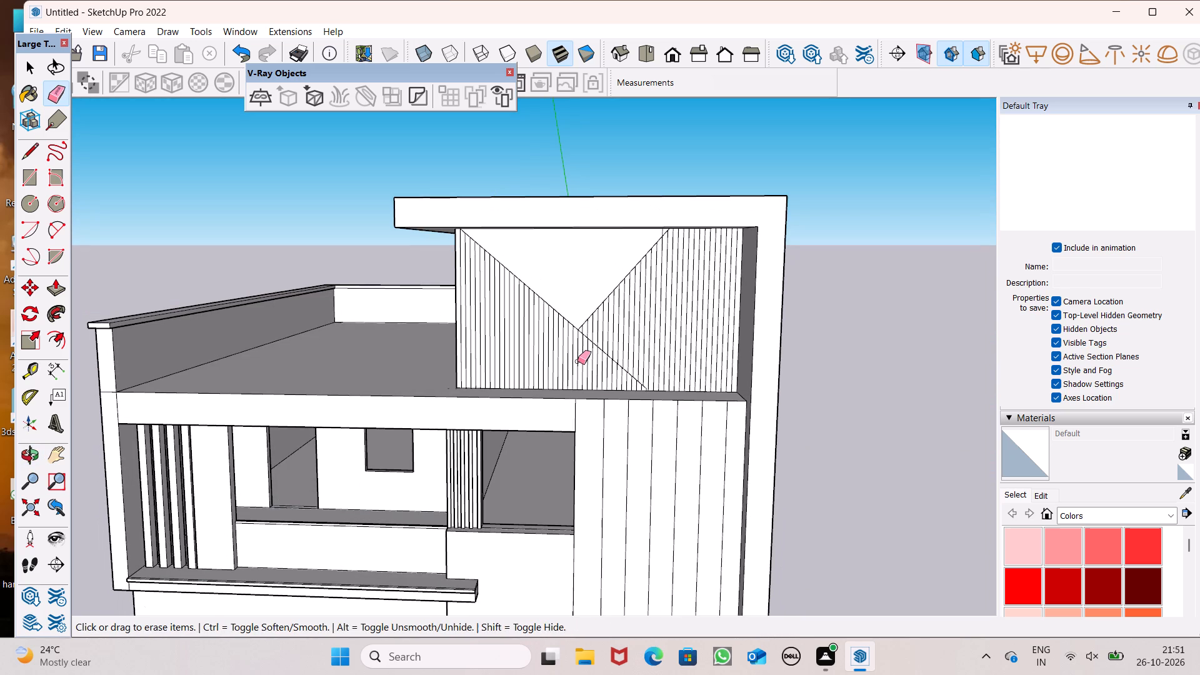
pyautogui.hotkey('ctrl', 'z')
pyautogui.hotkey('ctrl', 'z')
pyautogui.hotkey('ctrl', 'z')
pyautogui.hotkey('ctrl', 'z')
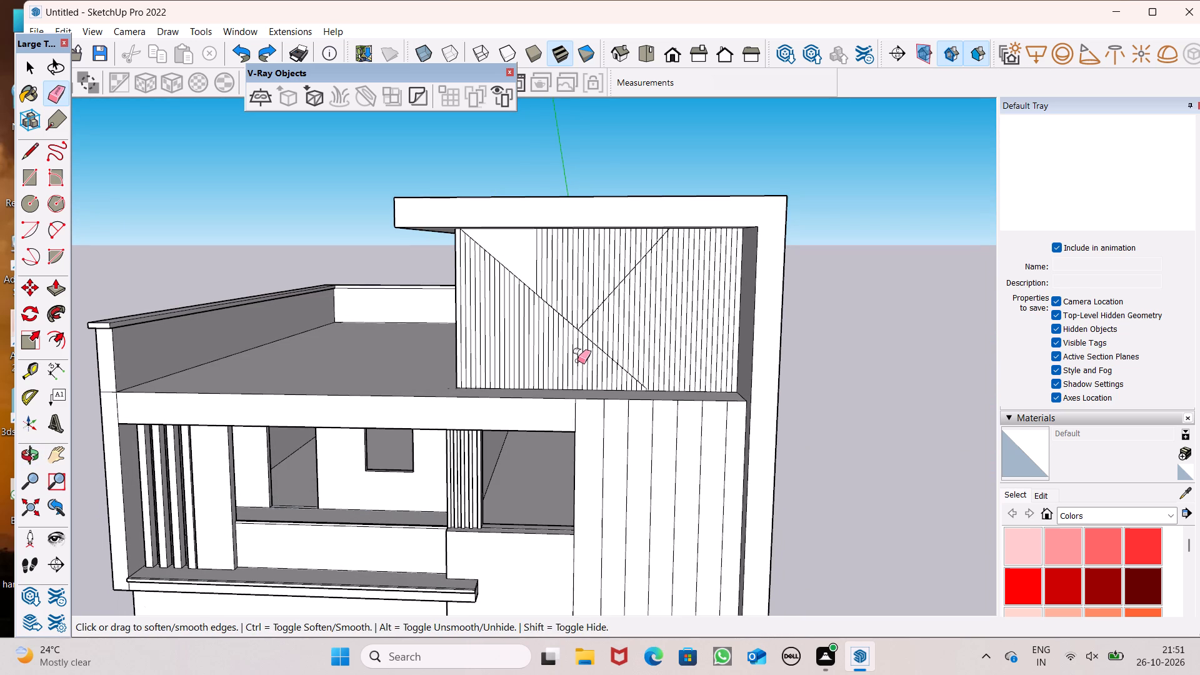
pyautogui.hotkey('ctrl', 'z')
pyautogui.hotkey('ctrl', 'z')
pyautogui.hotkey('ctrl', 'z')
pyautogui.hotkey('ctrl', 'z')
pyautogui.hotkey('ctrl', 'z')
pyautogui.hotkey('ctrl', 'z')
pyautogui.hotkey('ctrl', 'z')
pyautogui.hotkey('ctrl', 'z')
pyautogui.hotkey('ctrl', 'z')
pyautogui.hotkey('ctrl', 'z')
pyautogui.hotkey('ctrl', 'z')
pyautogui.hotkey('ctrl', 'z')
pyautogui.hotkey('ctrl', 'z')
pyautogui.hotkey('ctrl', 'z')
pyautogui.hotkey('ctrl', 'z')
pyautogui.hotkey('ctrl', 'z')
pyautogui.hotkey('ctrl', 'z')
pyautogui.hotkey('ctrl', 'z')
pyautogui.hotkey('ctrl', 'z')
pyautogui.hotkey('ctrl', 'z')
pyautogui.hotkey('ctrl', 'z')
pyautogui.hotkey('ctrl', 'z')
pyautogui.hotkey('ctrl', 'z')
pyautogui.hotkey('ctrl', 'z')
pyautogui.hotkey('ctrl', 'z')
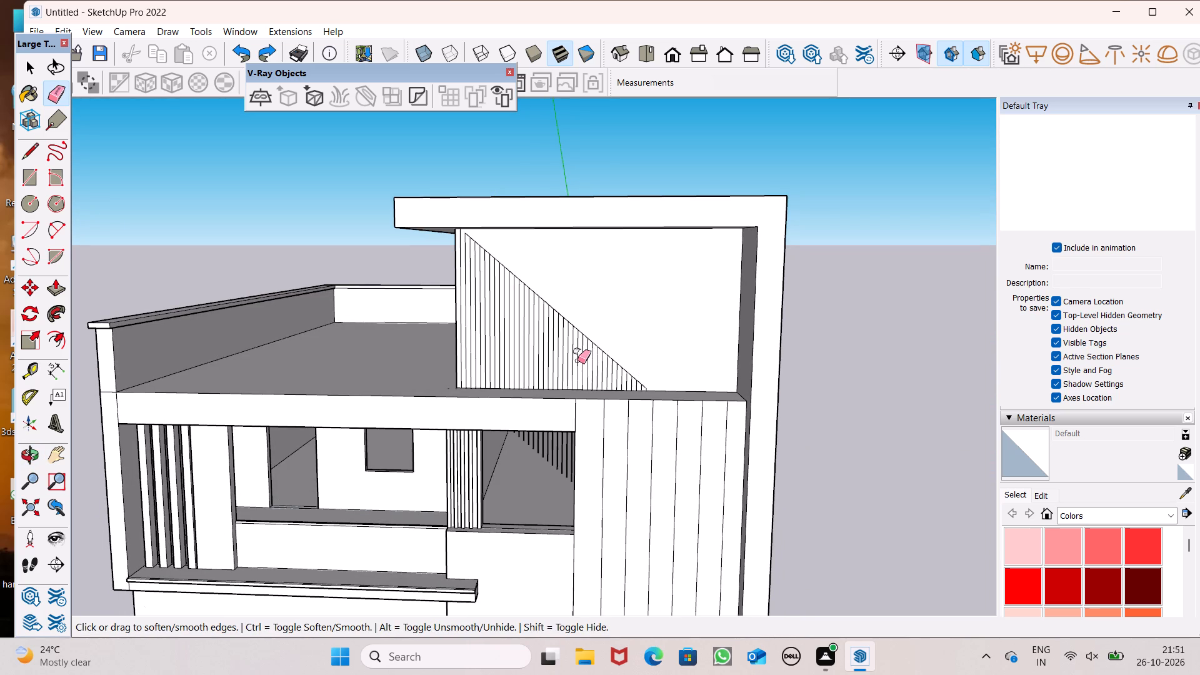
# Draw a diagonal line about 15' 2 7/8" long across the rooftop slat lines' upper ends, from beneath the roof slab to the last slat.
pyautogui.moveTo(611, 332); pyautogui.dragTo(651, 307, button='middle')
pyautogui.scroll(1, 651, 307)
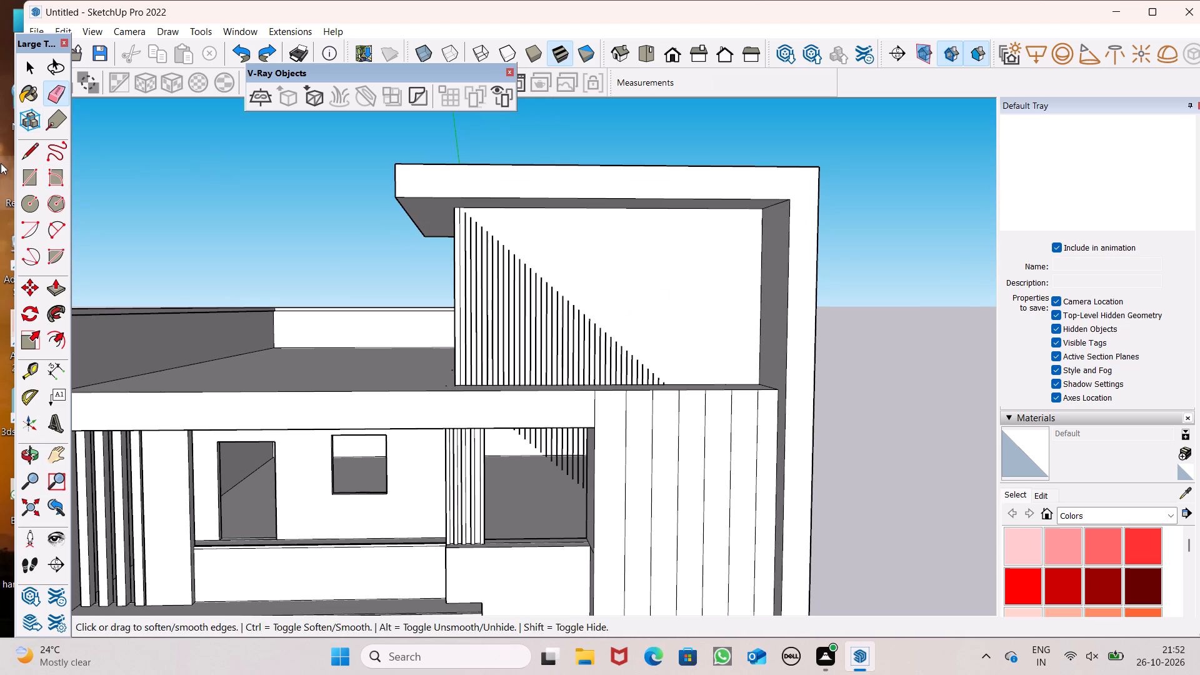
pyautogui.click(29, 157)
pyautogui.scroll(4, 464, 214)
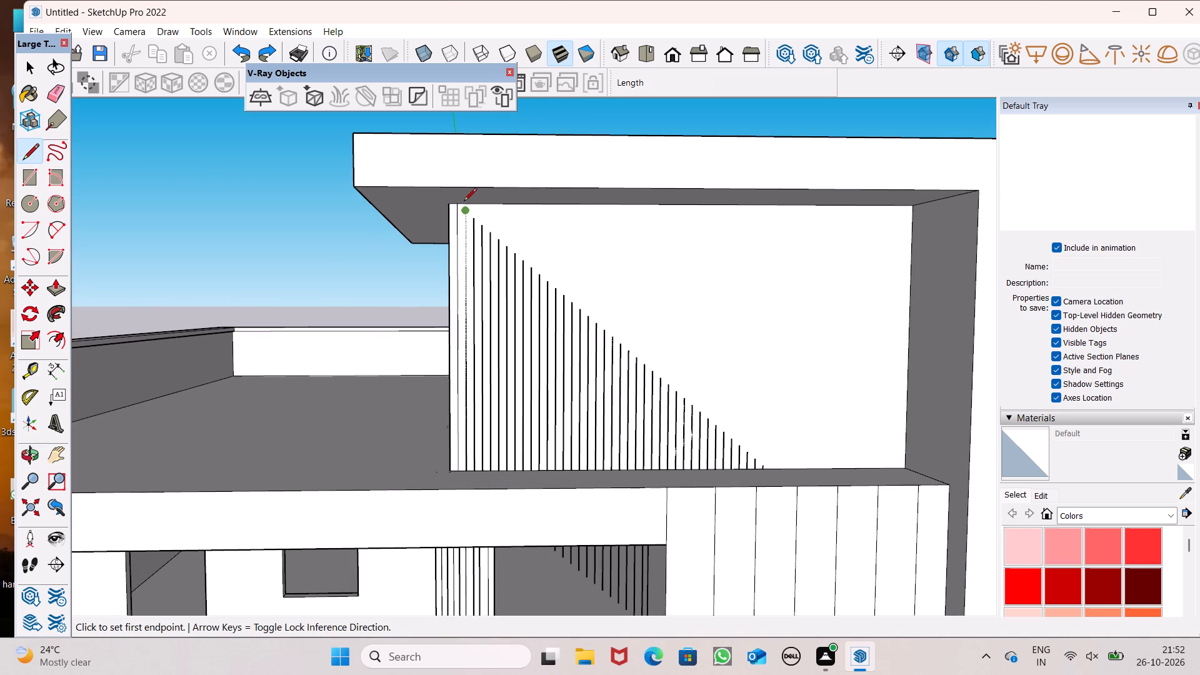
pyautogui.click(464, 202)
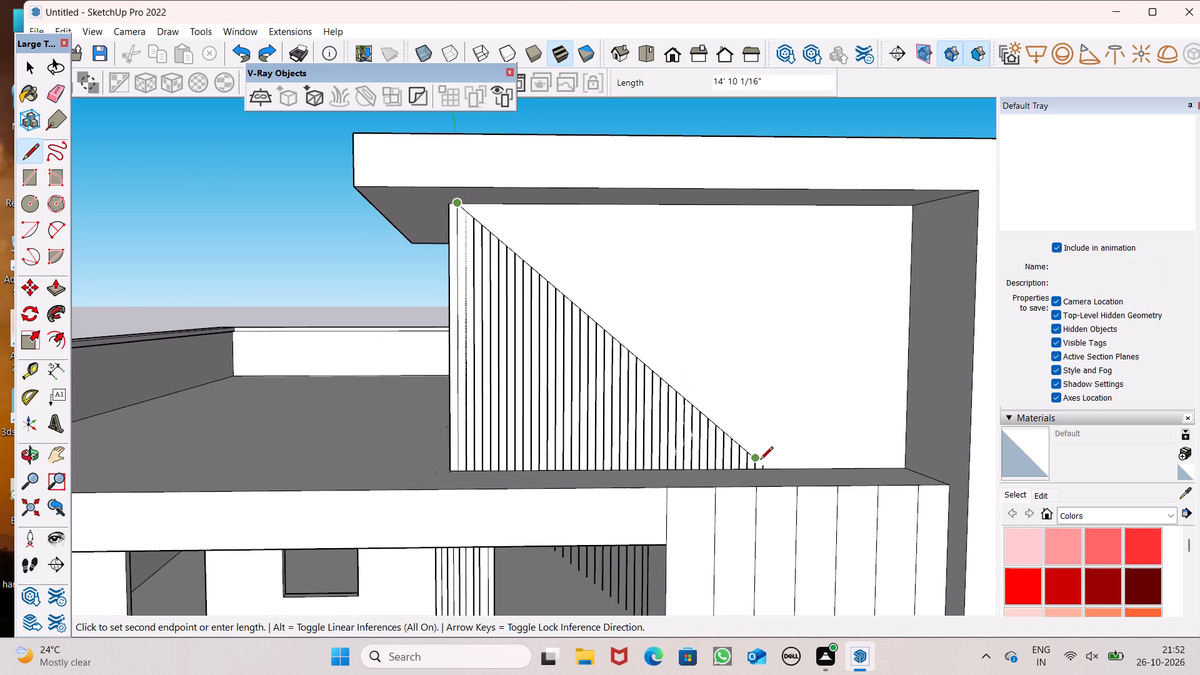
pyautogui.click(764, 464)
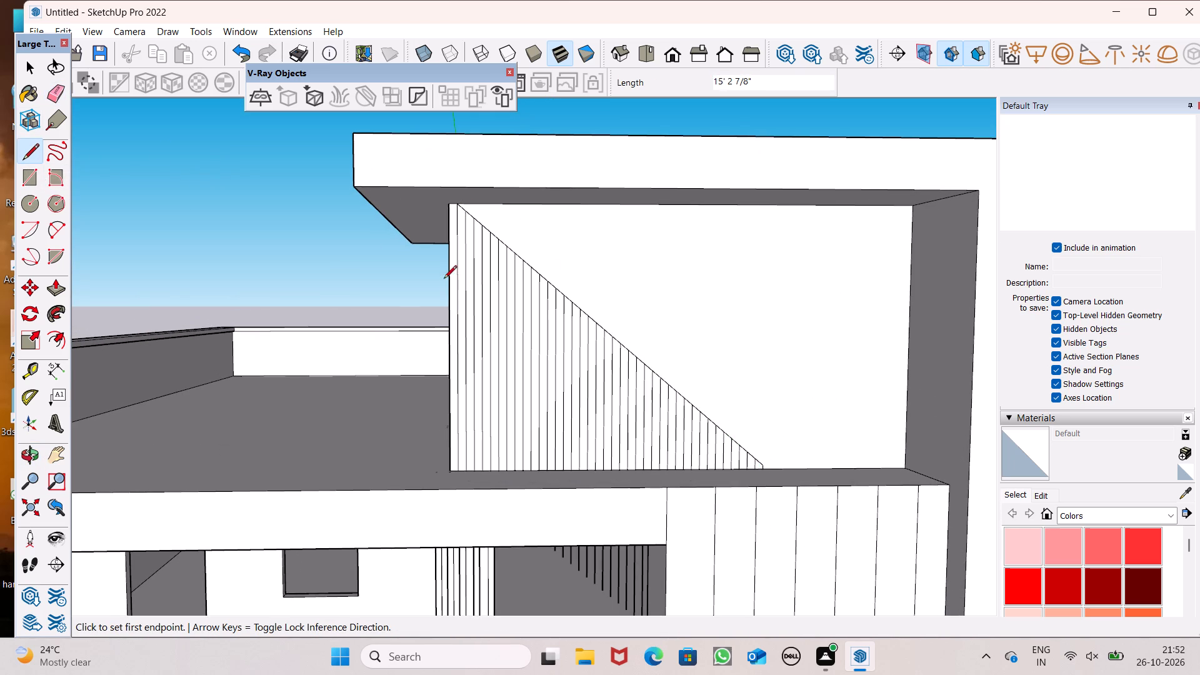
pyautogui.press('space')
# Erase the stray vertical slat lines hanging below the roof floor in the top-storey opening beside the small vertical fins.
pyautogui.scroll(-5, 509, 245)
pyautogui.moveTo(604, 376); pyautogui.dragTo(749, 271, button='middle')
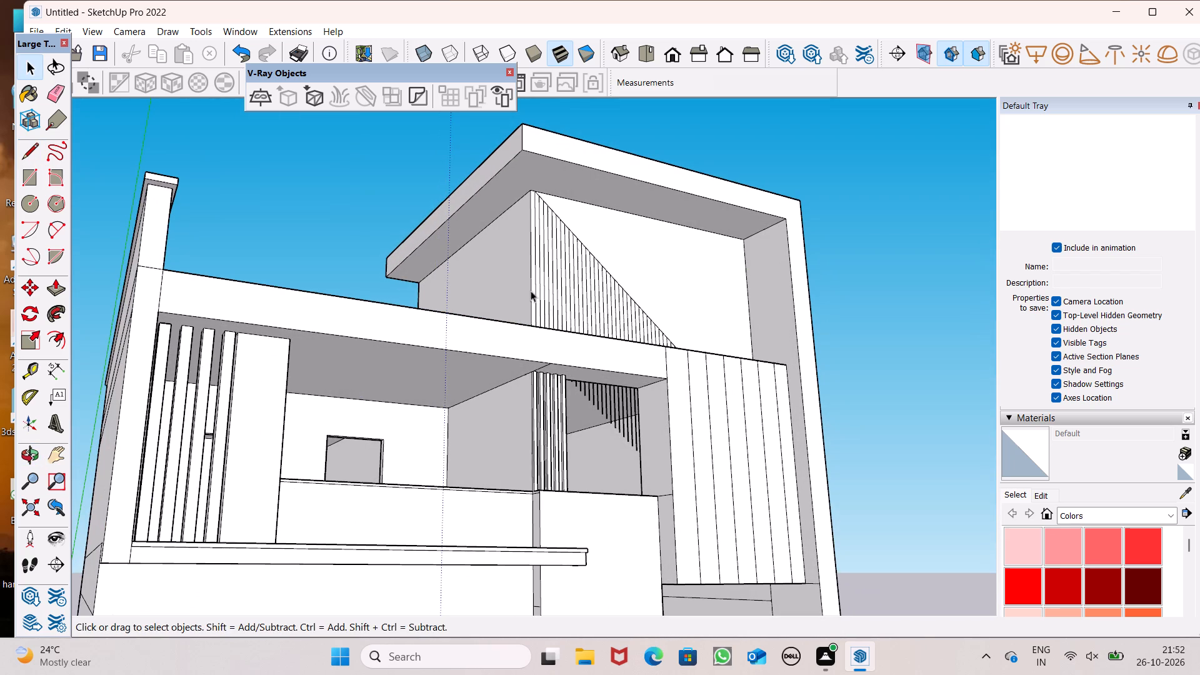
pyautogui.click(63, 98)
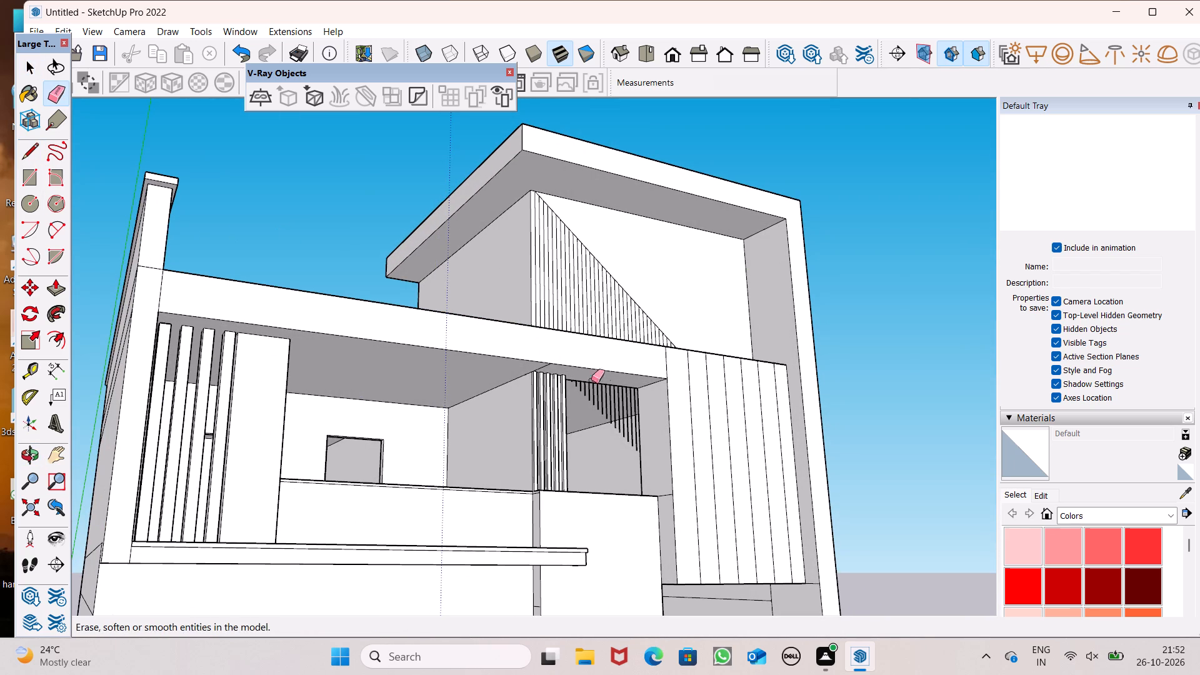
pyautogui.scroll(7, 635, 400)
pyautogui.moveTo(495, 382); pyautogui.dragTo(571, 412)
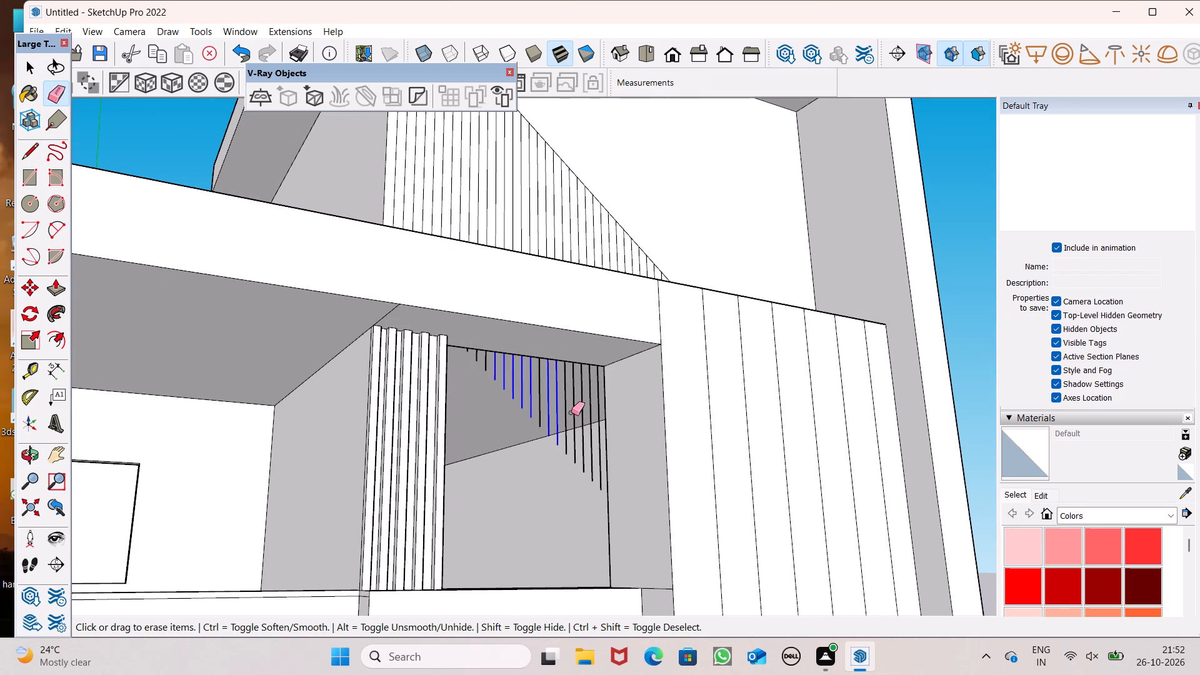
pyautogui.moveTo(571, 412); pyautogui.dragTo(466, 356)
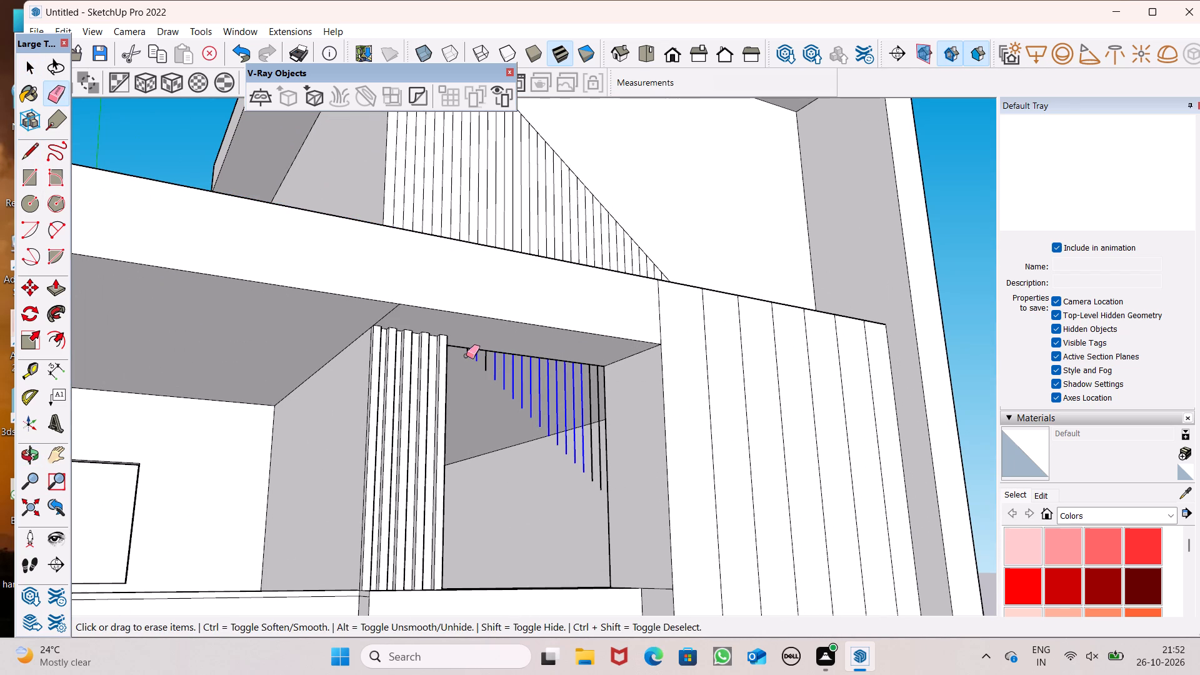
pyautogui.moveTo(466, 356); pyautogui.dragTo(469, 352)
pyautogui.scroll(5, 512, 371)
pyautogui.moveTo(458, 355); pyautogui.dragTo(451, 356)
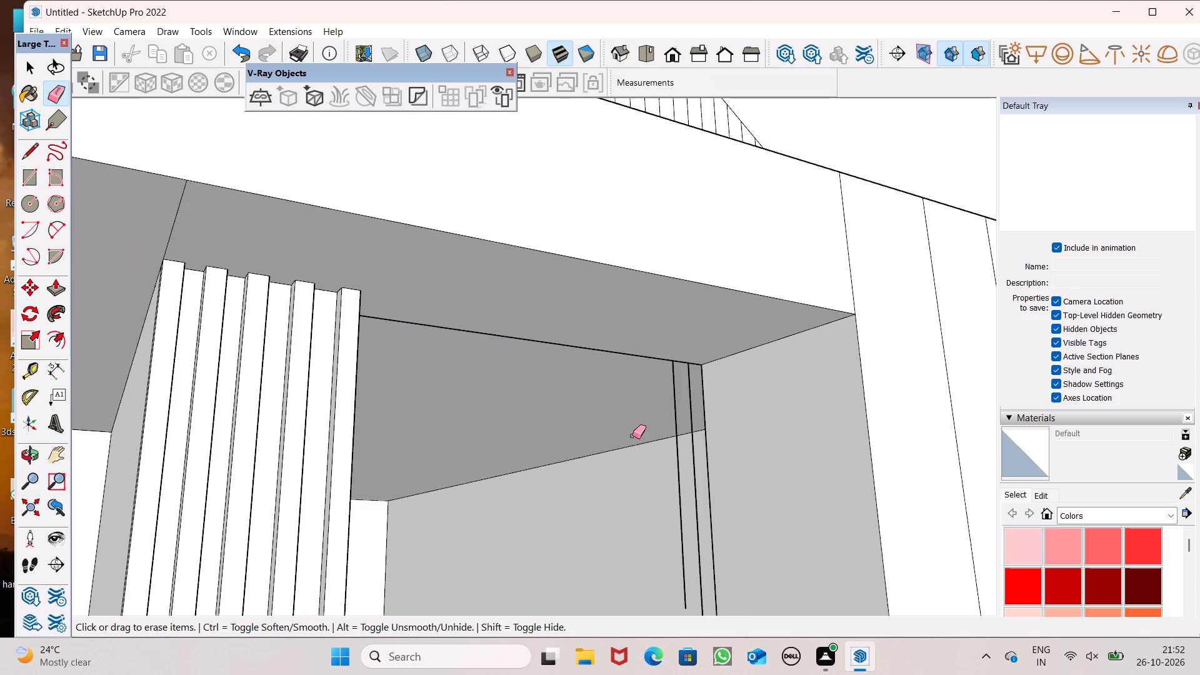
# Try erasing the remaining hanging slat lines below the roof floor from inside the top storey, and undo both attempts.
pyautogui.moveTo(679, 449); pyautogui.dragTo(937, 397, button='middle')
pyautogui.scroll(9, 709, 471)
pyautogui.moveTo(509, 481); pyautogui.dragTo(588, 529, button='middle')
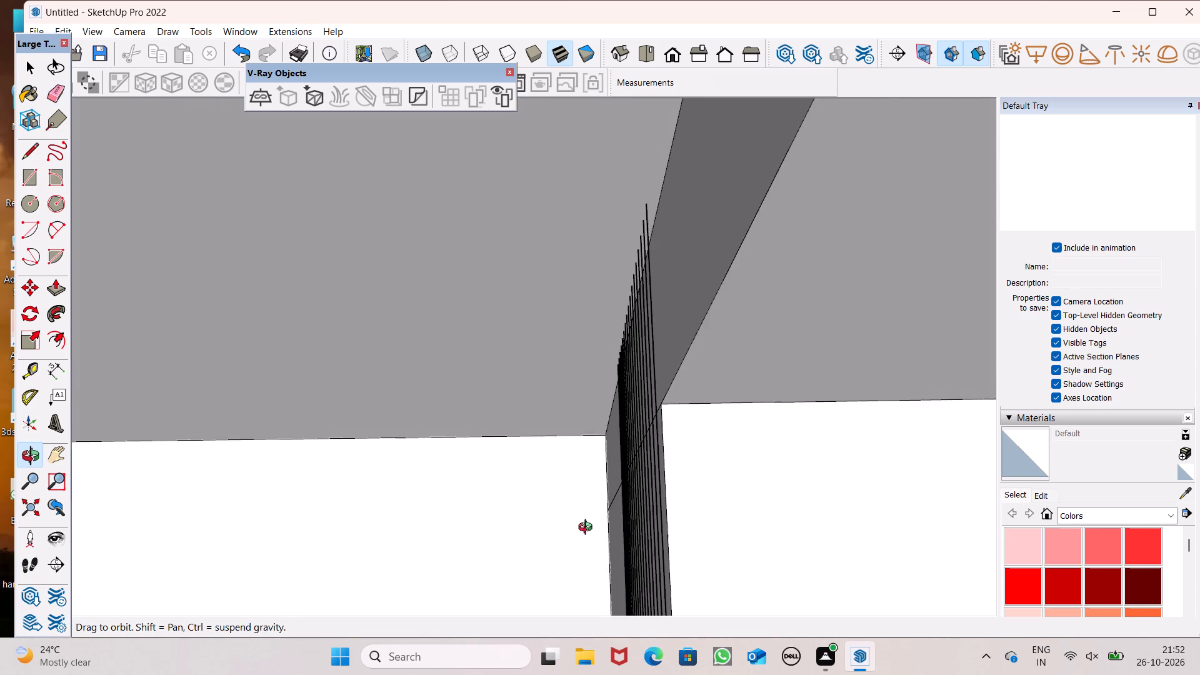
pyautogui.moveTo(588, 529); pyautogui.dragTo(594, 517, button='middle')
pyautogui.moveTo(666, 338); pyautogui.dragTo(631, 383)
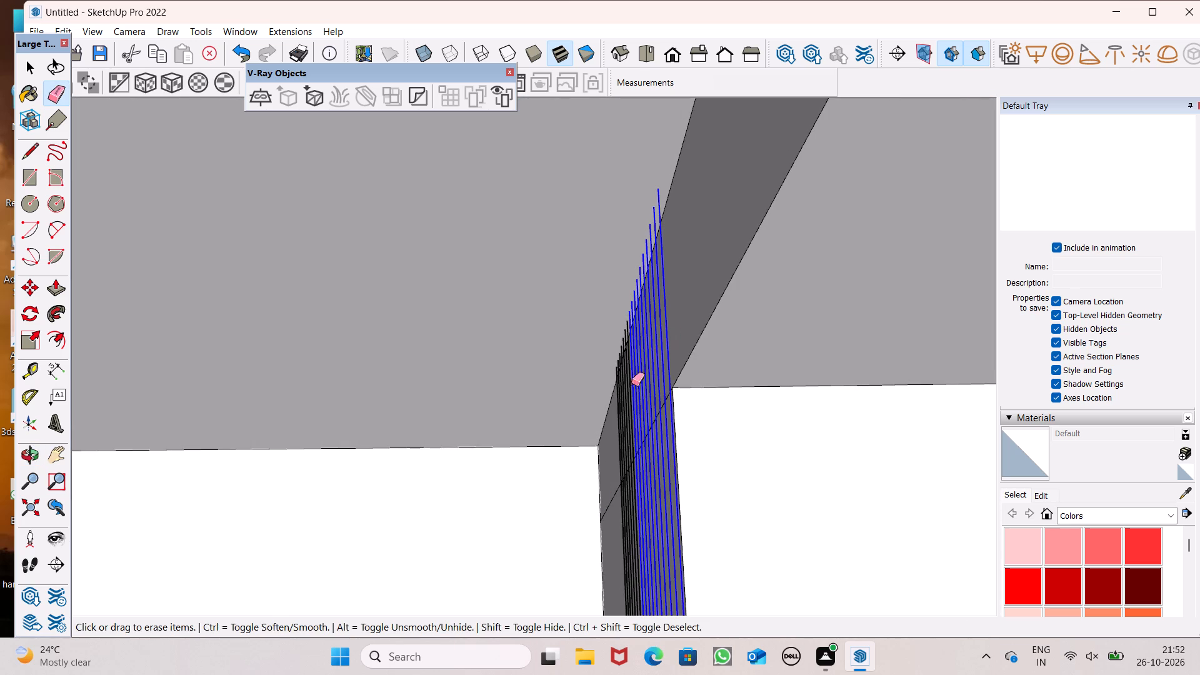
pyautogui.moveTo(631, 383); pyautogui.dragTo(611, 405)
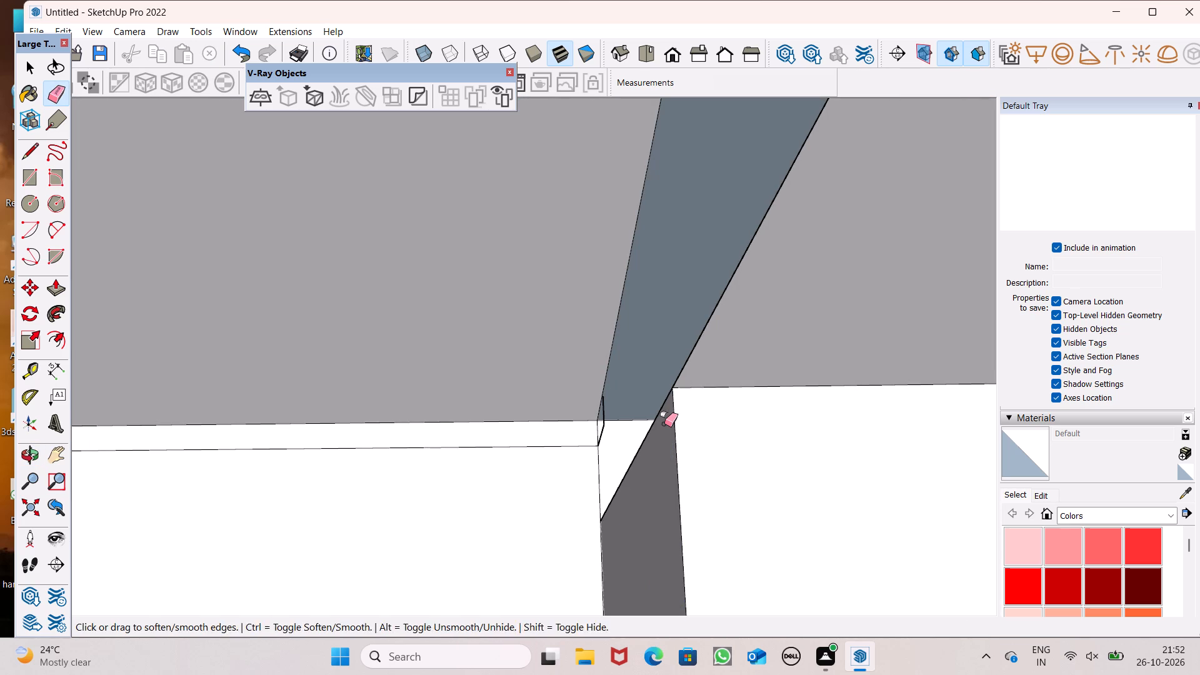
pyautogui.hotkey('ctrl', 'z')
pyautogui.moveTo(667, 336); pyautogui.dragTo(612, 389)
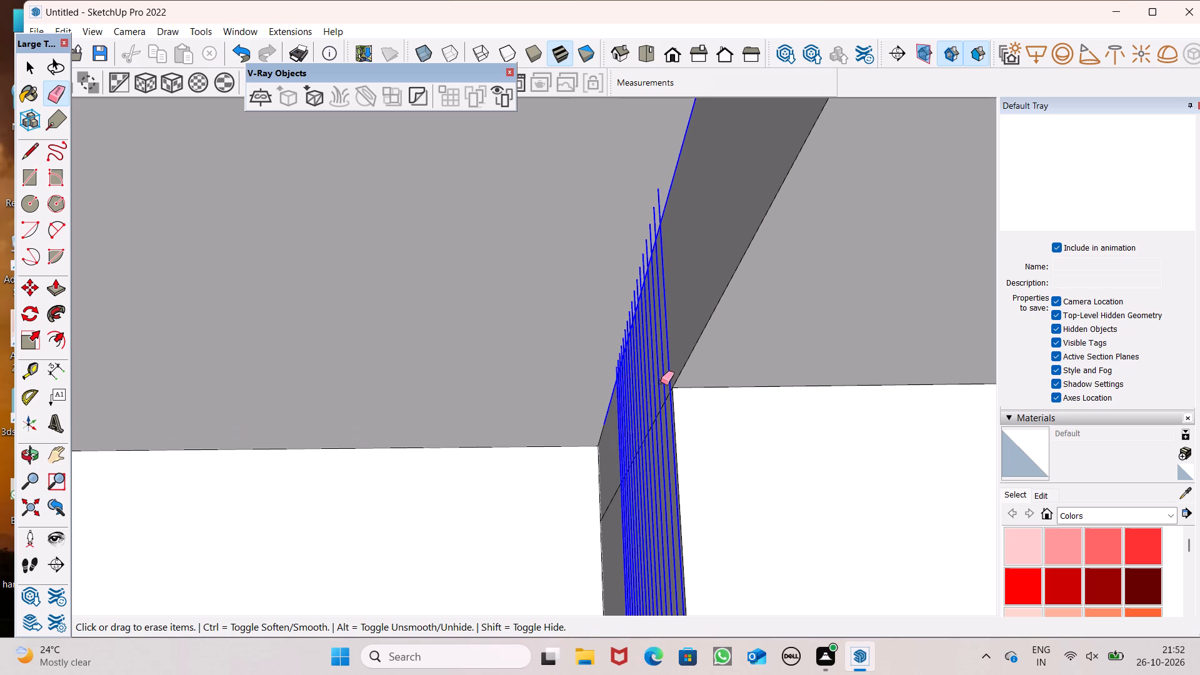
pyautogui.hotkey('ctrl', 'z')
# Erase the remaining hanging slat lines inside the top storey without touching the adjoining ceiling and wall edges.
pyautogui.moveTo(662, 379); pyautogui.dragTo(627, 408)
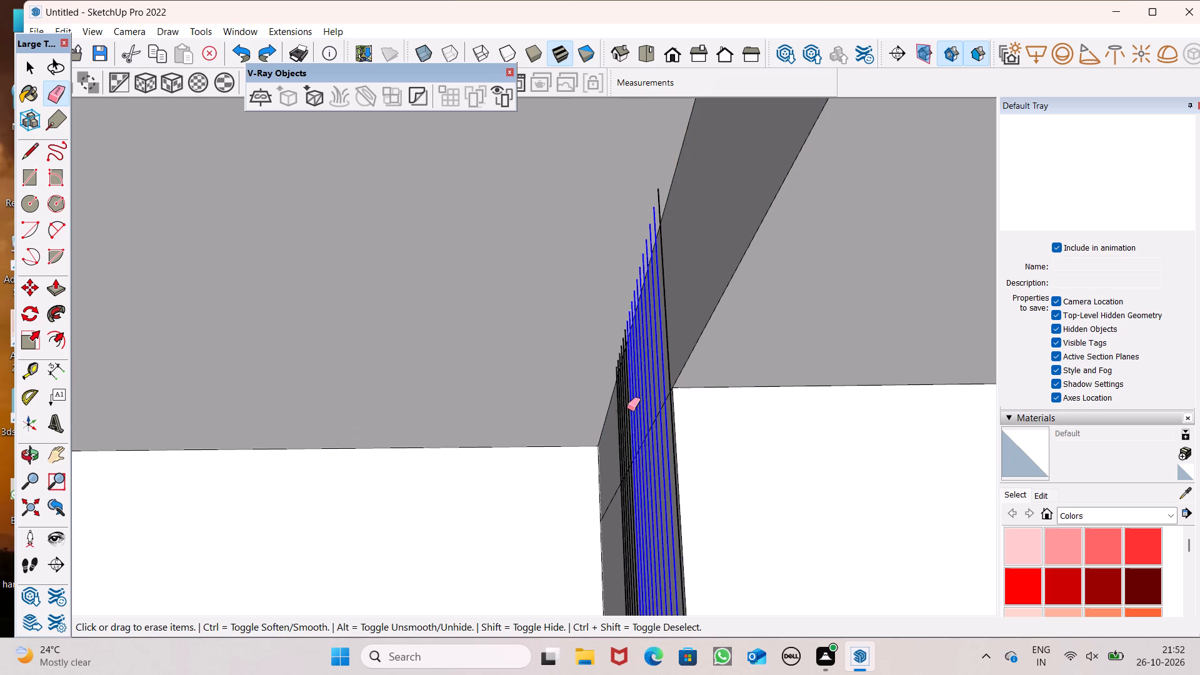
pyautogui.moveTo(627, 408); pyautogui.dragTo(620, 409)
pyautogui.moveTo(673, 371); pyautogui.dragTo(664, 379)
pyautogui.moveTo(616, 402); pyautogui.dragTo(612, 415)
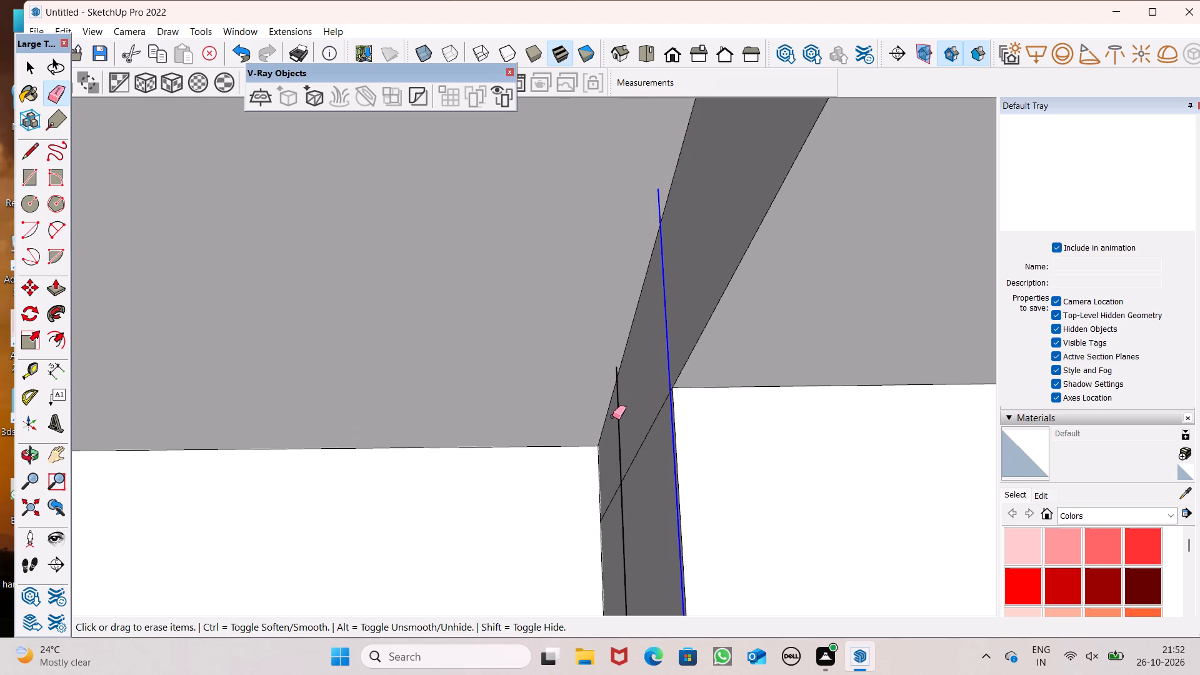
pyautogui.moveTo(616, 414); pyautogui.dragTo(617, 421)
# Examine the rooftop block's triangular slat pattern and the cleared opening beneath it from the front.
pyautogui.moveTo(642, 377); pyautogui.dragTo(448, 502, button='middle')
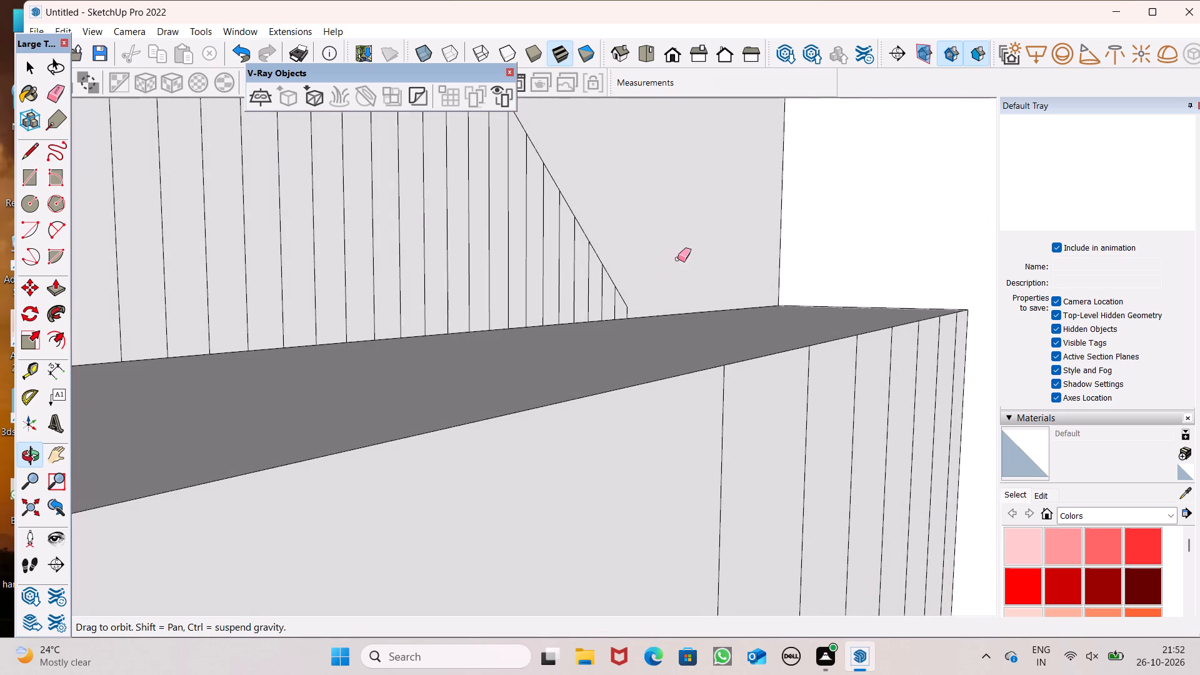
pyautogui.scroll(-6, 677, 259)
pyautogui.moveTo(700, 279); pyautogui.dragTo(554, 316, button='middle')
pyautogui.press('space')
pyautogui.scroll(-7, 626, 242)
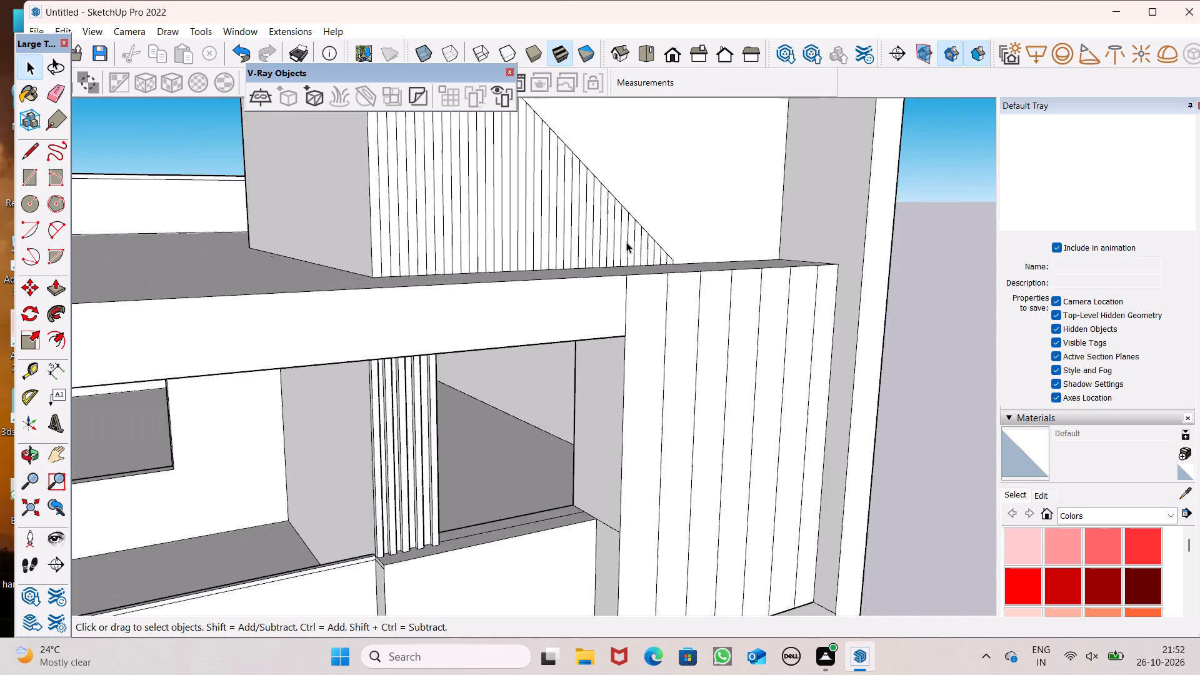
pyautogui.scroll(1, 637, 313)
pyautogui.scroll(-11, 640, 332)
pyautogui.moveTo(642, 374); pyautogui.dragTo(472, 385, button='middle')
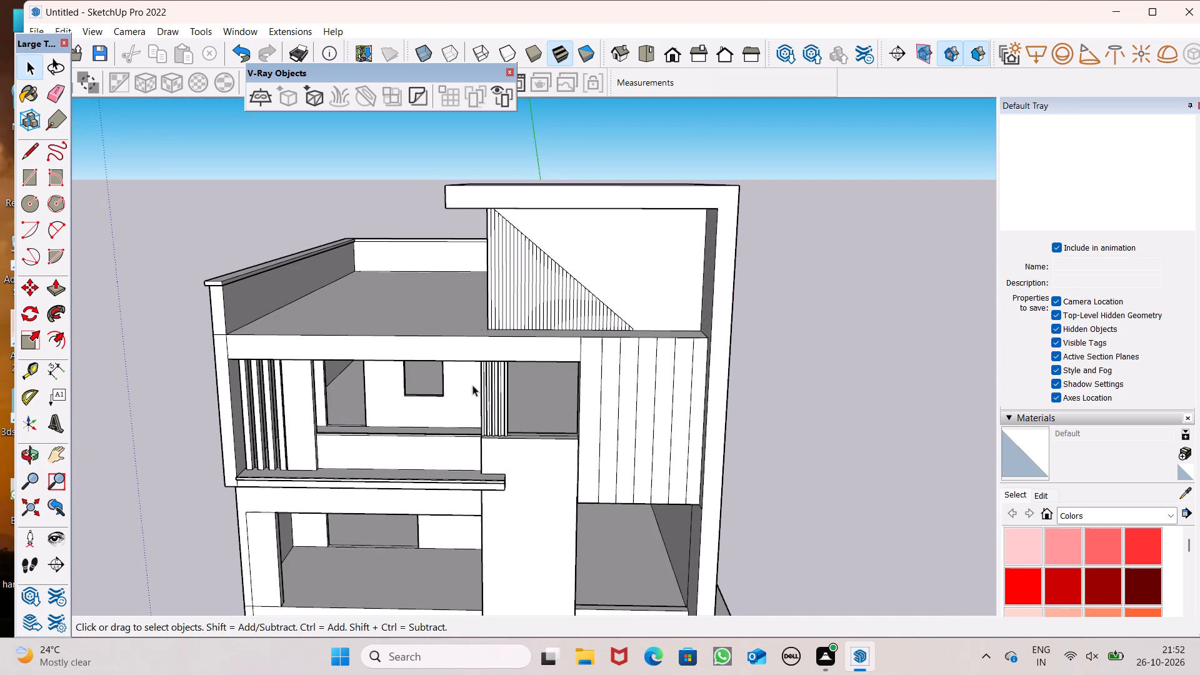
pyautogui.moveTo(472, 385); pyautogui.dragTo(469, 385, button='middle')
pyautogui.scroll(-2, 485, 385)
pyautogui.scroll(6, 491, 337)
pyautogui.scroll(-3, 491, 337)
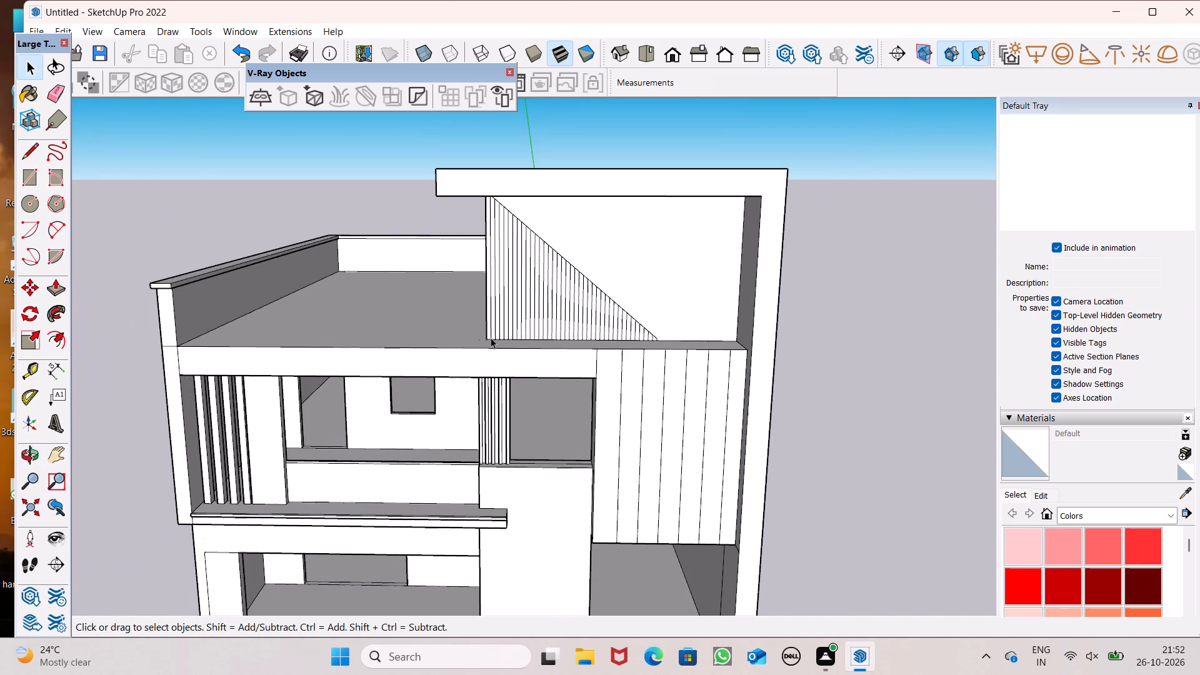
pyautogui.moveTo(567, 292); pyautogui.dragTo(582, 343, button='middle')
pyautogui.scroll(8, 568, 343)
pyautogui.moveTo(531, 376); pyautogui.dragTo(535, 416, button='middle')
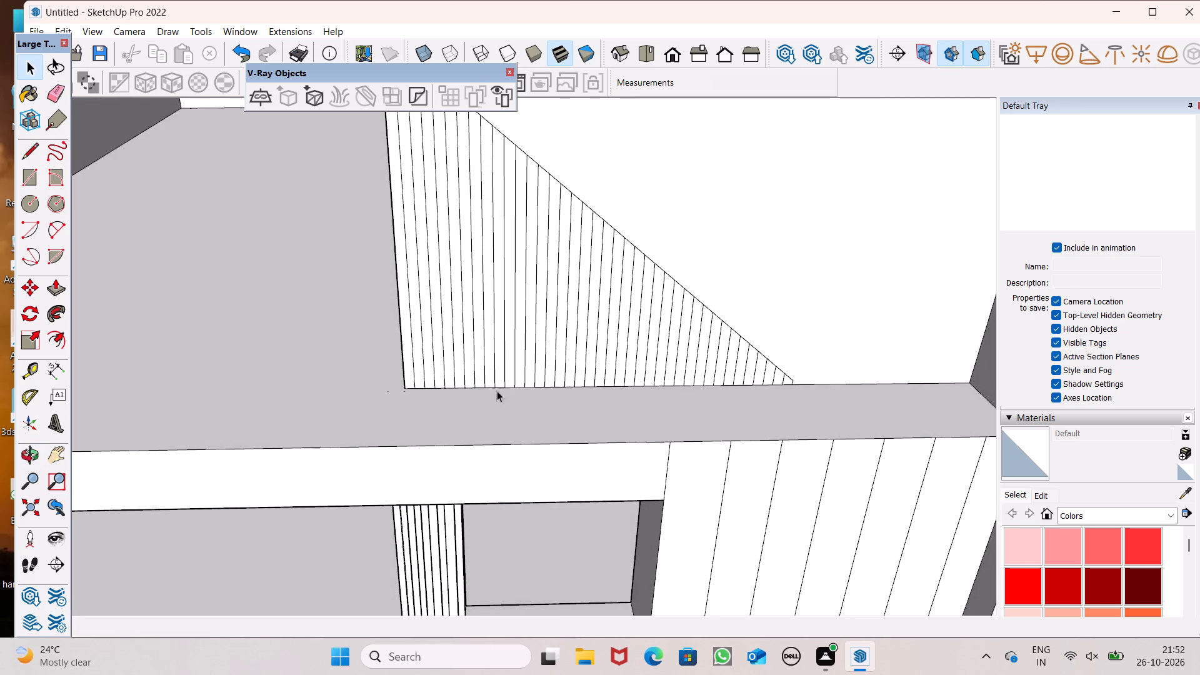
pyautogui.scroll(-8, 409, 362)
pyautogui.moveTo(600, 372); pyautogui.dragTo(628, 272, button='middle')
pyautogui.scroll(1, 628, 272)
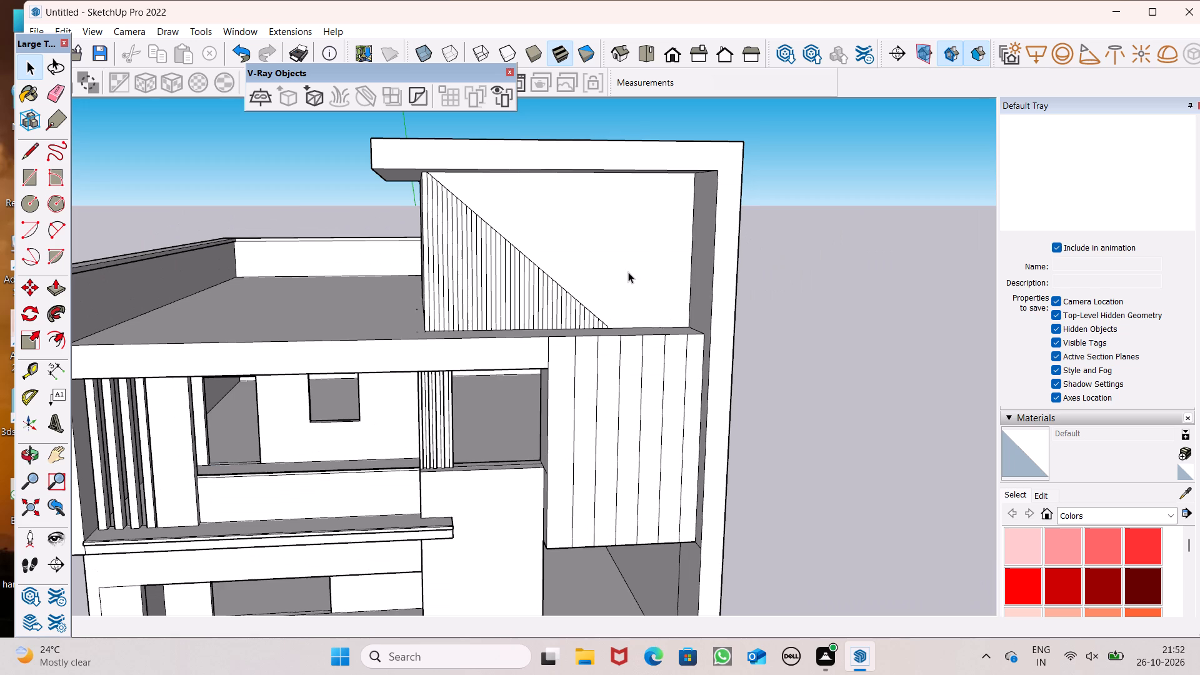
# Examine the whole house from above, below and the front, including the roof terrace, parapet and upper facade.
pyautogui.moveTo(461, 295); pyautogui.dragTo(467, 349, button='middle')
pyautogui.scroll(-3, 596, 224)
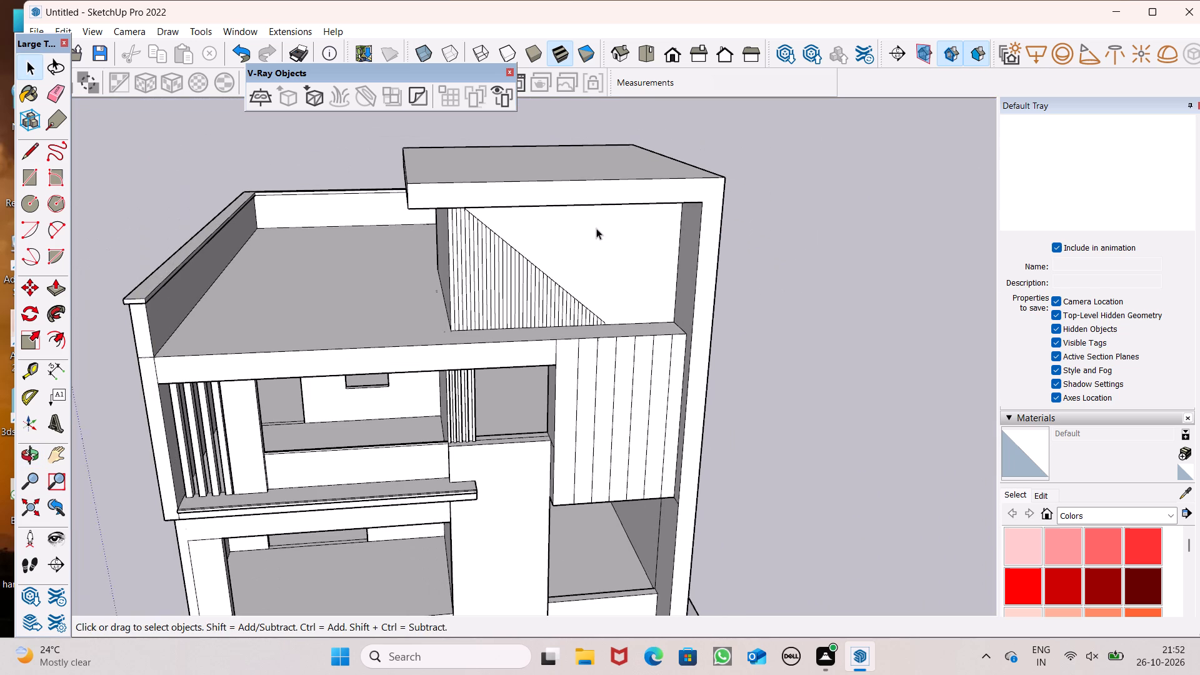
pyautogui.moveTo(589, 245); pyautogui.dragTo(676, 211, button='middle')
pyautogui.scroll(-2, 492, 211)
pyautogui.moveTo(491, 286); pyautogui.dragTo(464, 374, button='middle')
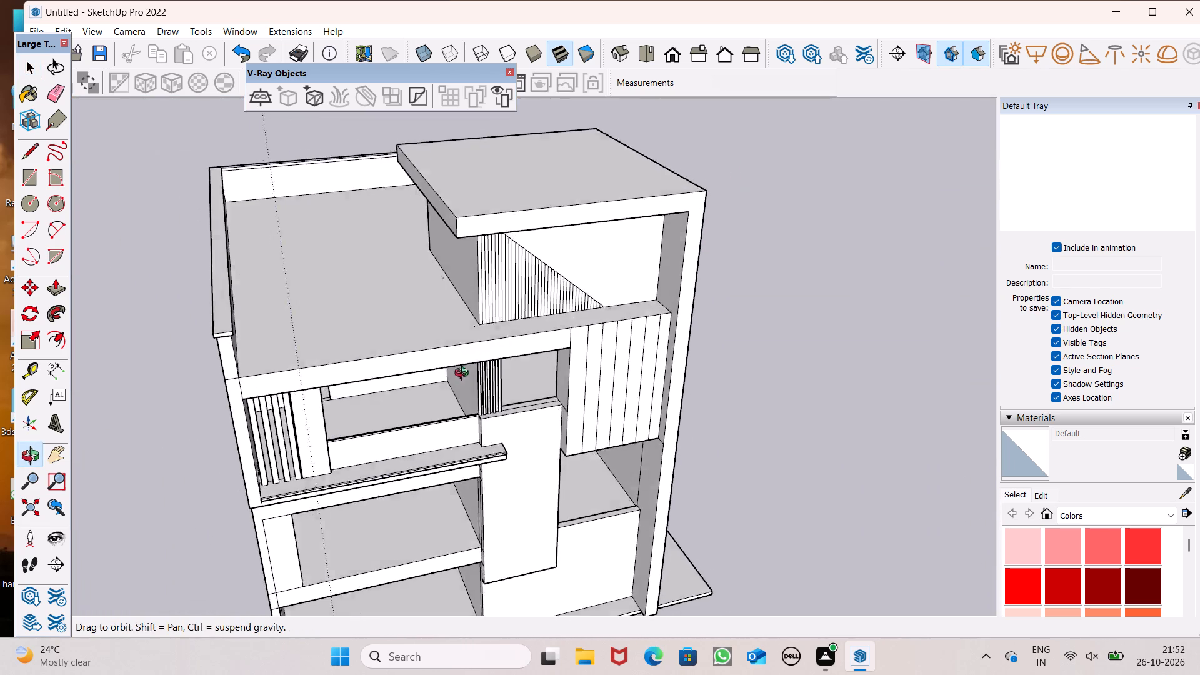
pyautogui.moveTo(464, 374); pyautogui.dragTo(438, 432, button='middle')
pyautogui.scroll(3, 411, 411)
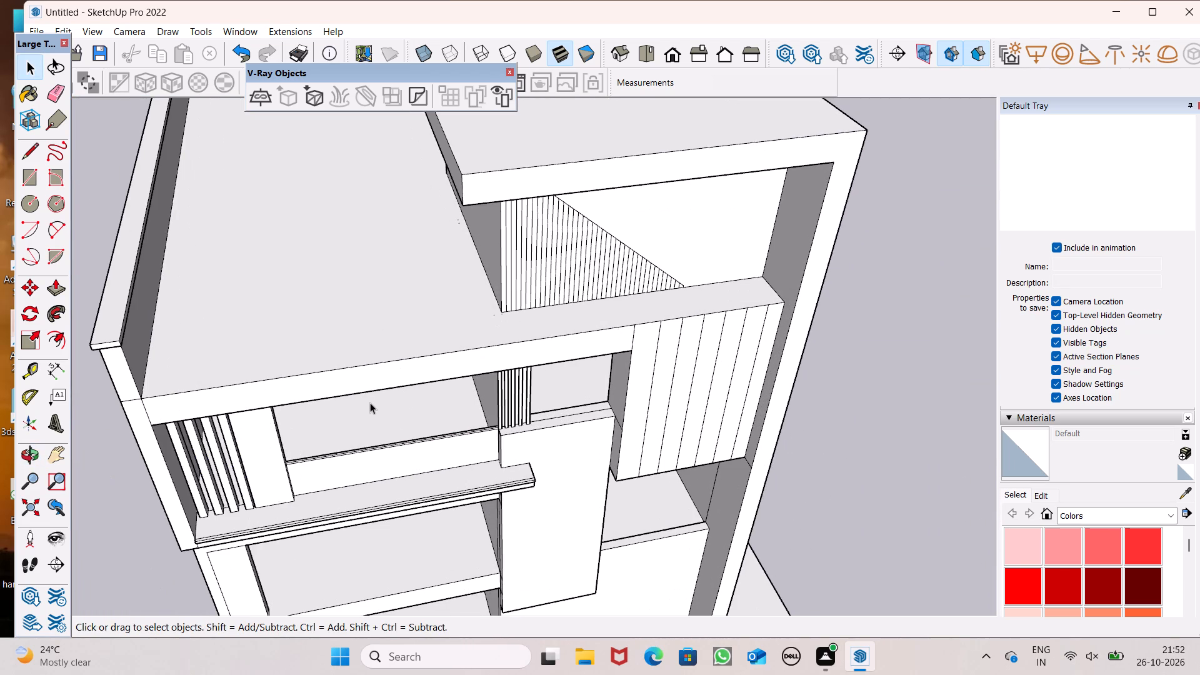
pyautogui.scroll(-3, 264, 370)
pyautogui.moveTo(246, 387); pyautogui.dragTo(247, 387, button='middle')
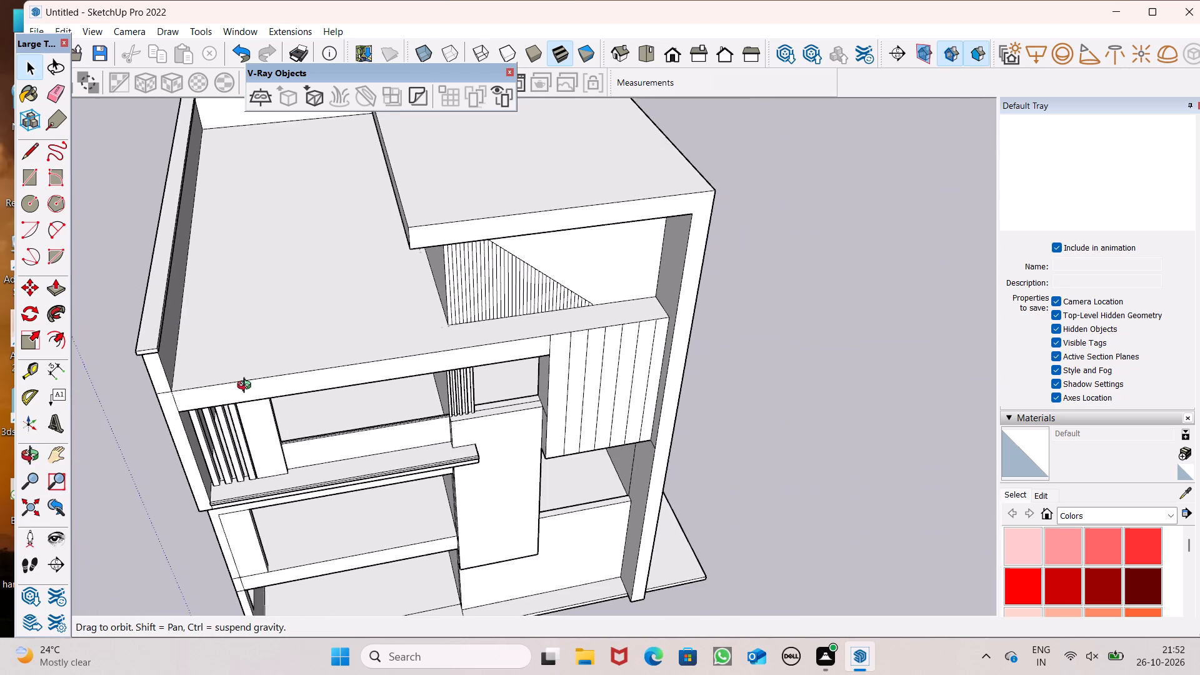
pyautogui.moveTo(247, 387); pyautogui.dragTo(238, 48, button='middle')
pyautogui.scroll(-3, 221, 211)
pyautogui.moveTo(264, 227); pyautogui.dragTo(324, 362, button='middle')
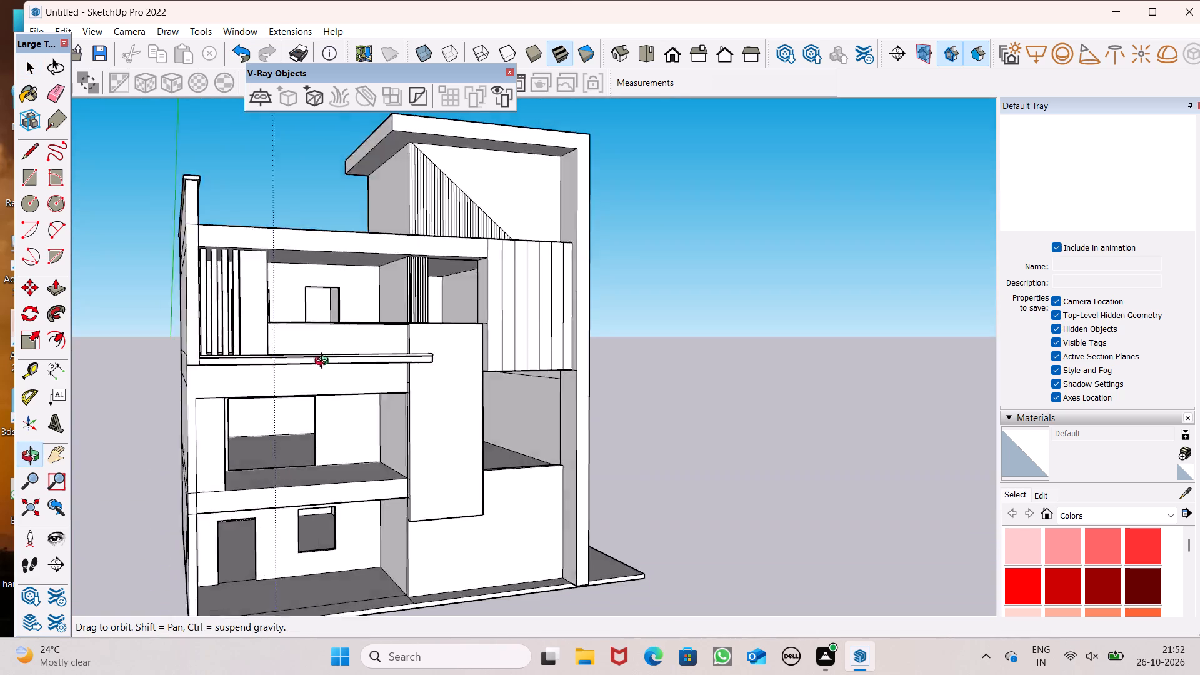
pyautogui.moveTo(324, 362); pyautogui.dragTo(255, 426, button='middle')
pyautogui.scroll(-3, 242, 271)
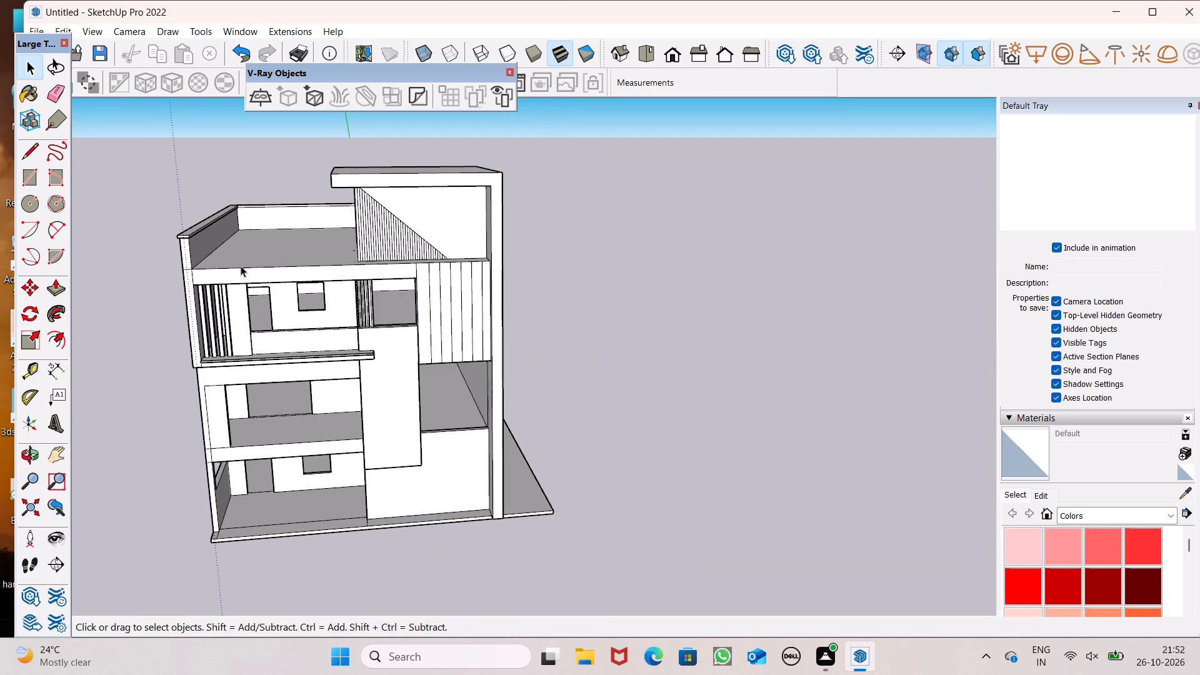
pyautogui.moveTo(237, 267); pyautogui.dragTo(245, 284, button='middle')
pyautogui.scroll(8, 189, 243)
pyautogui.moveTo(228, 282); pyautogui.dragTo(232, 282, button='middle')
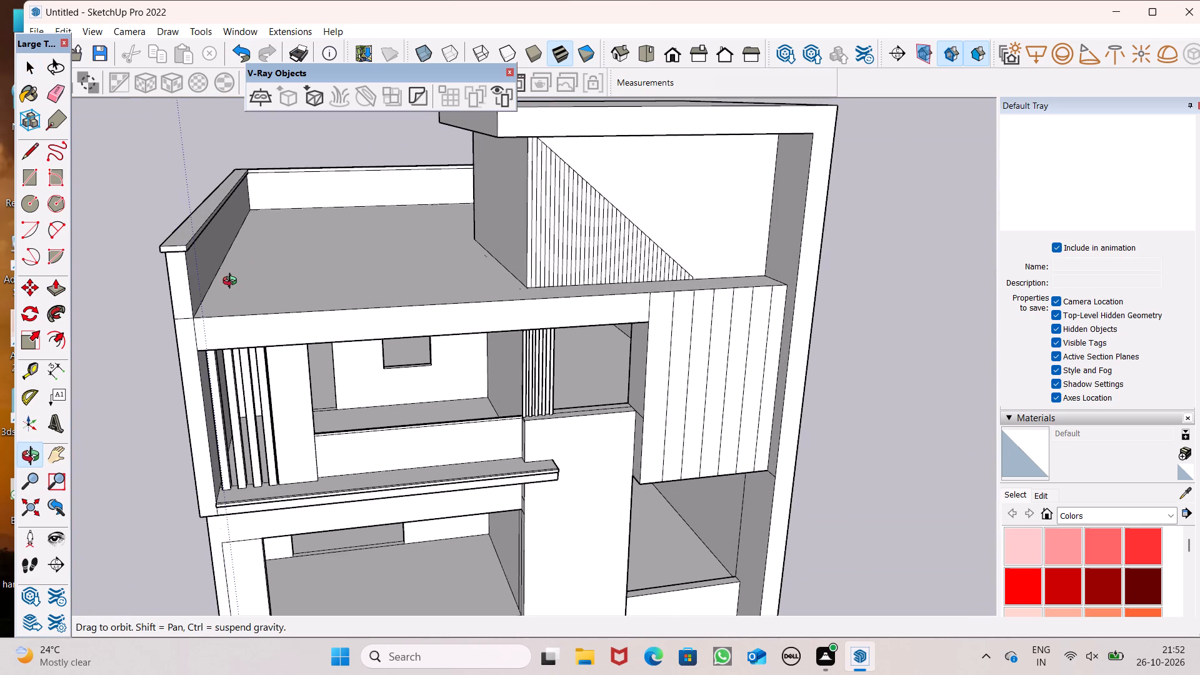
pyautogui.moveTo(232, 282); pyautogui.dragTo(233, 272, button='middle')
pyautogui.scroll(2, 233, 272)
pyautogui.moveTo(239, 286); pyautogui.dragTo(229, 339, button='middle')
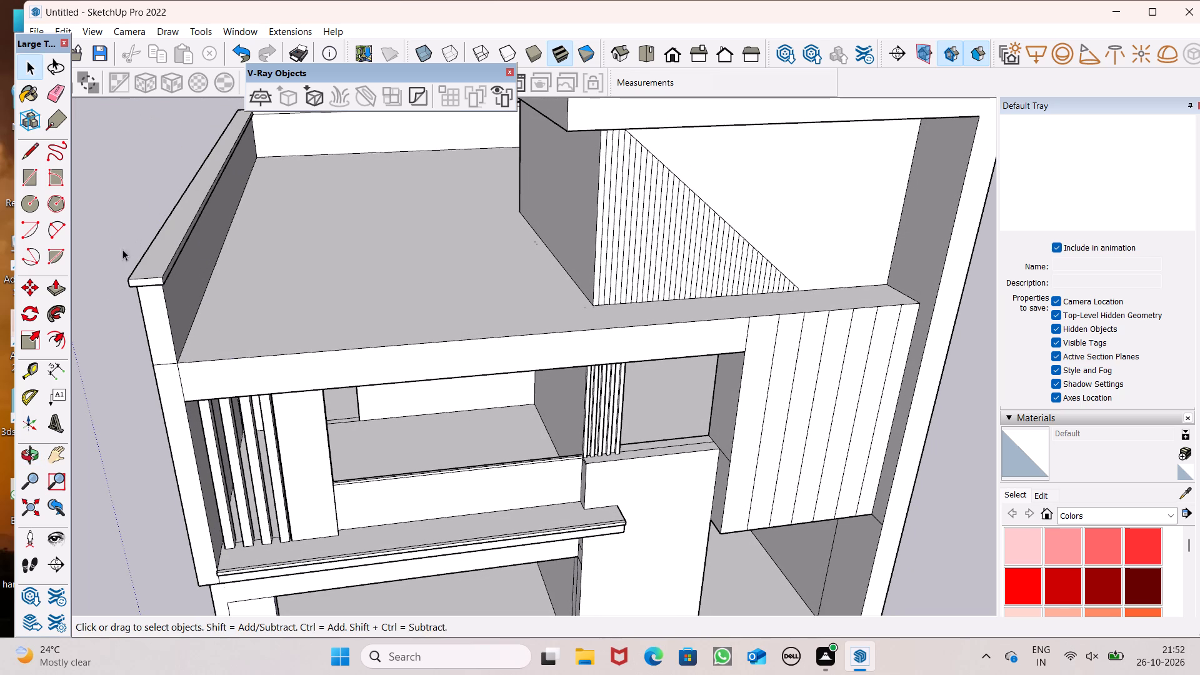
# Place a guide on the roof terrace parallel to its front edge, about 4' back from the edge.
pyautogui.moveTo(442, 333); pyautogui.dragTo(394, 407, button='middle')
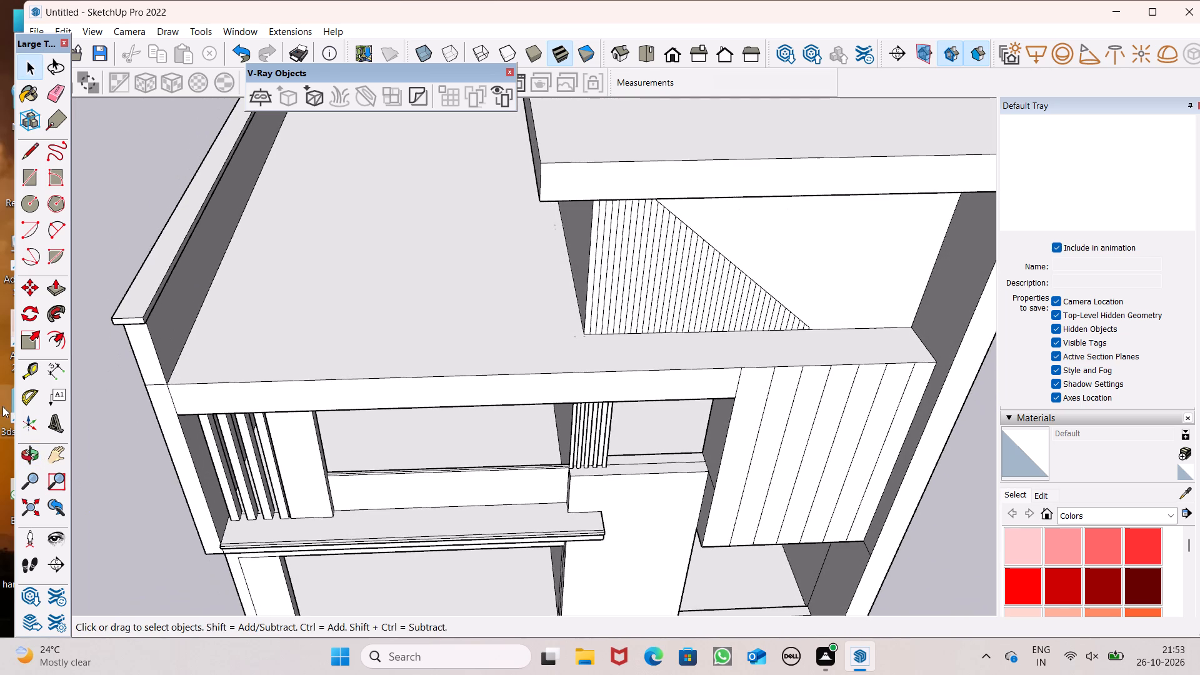
pyautogui.click(24, 371)
pyautogui.moveTo(494, 351); pyautogui.dragTo(500, 412, button='middle')
pyautogui.scroll(1, 500, 406)
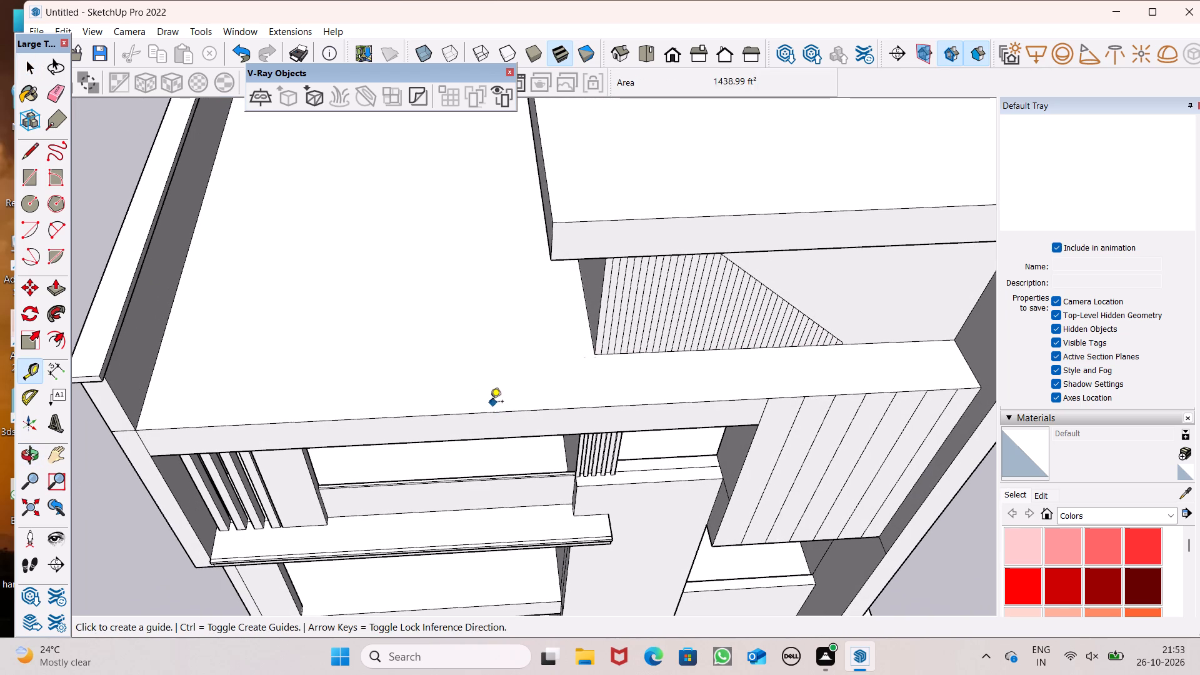
pyautogui.click(457, 412)
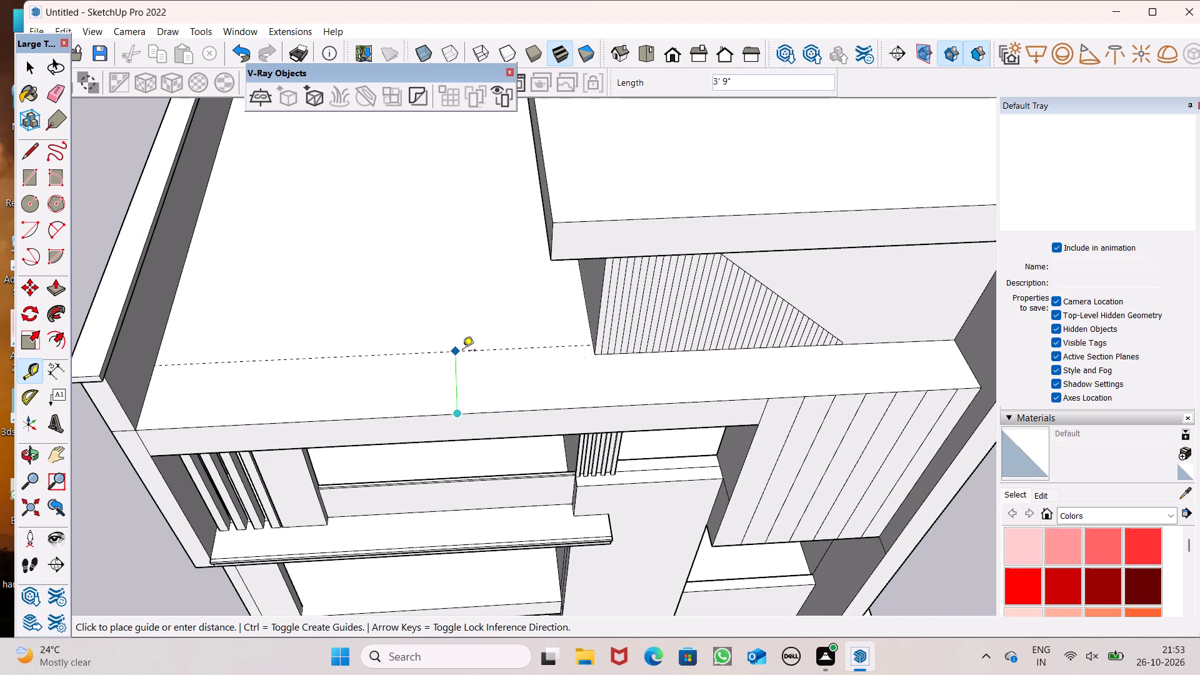
pyautogui.moveTo(482, 370); pyautogui.dragTo(484, 329, button='middle')
pyautogui.scroll(3, 484, 328)
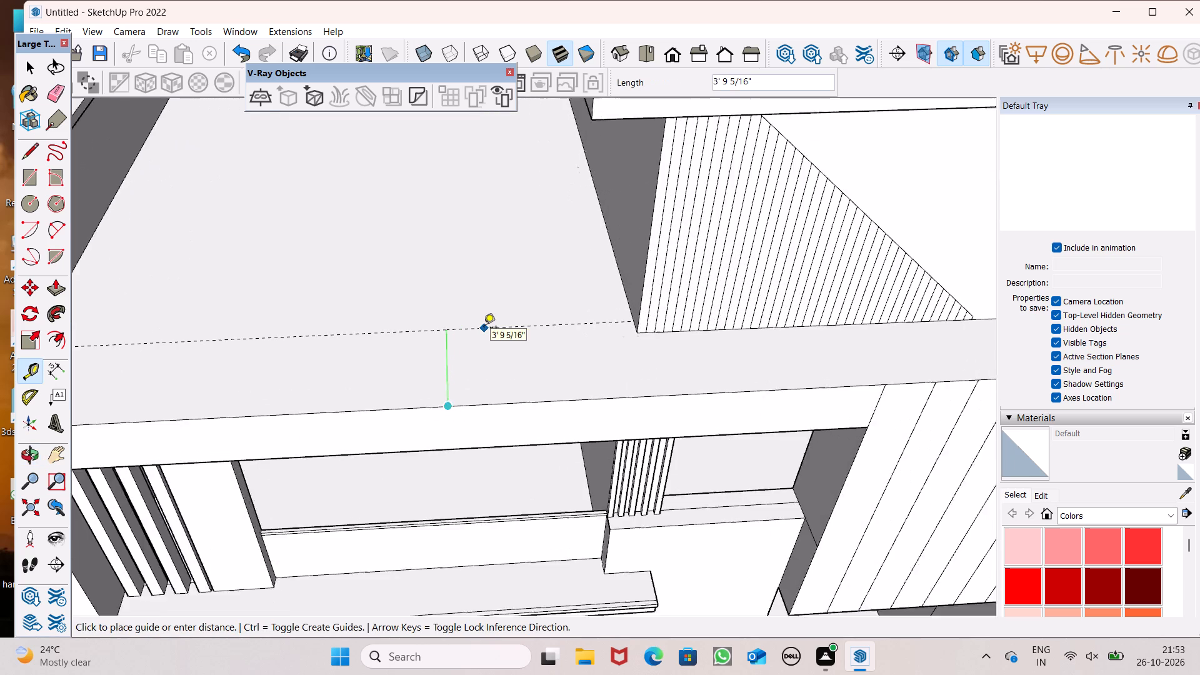
pyautogui.scroll(1, 484, 328)
pyautogui.click(484, 323)
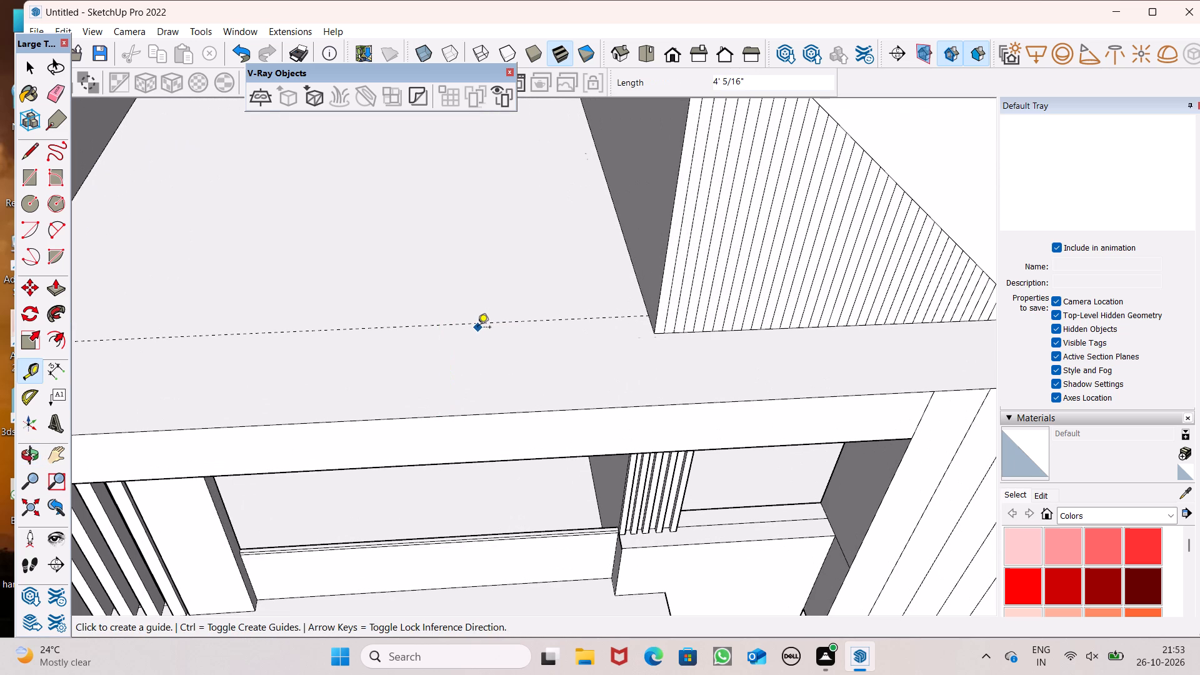
# Add a second parallel guide 4" behind the first guide on the roof terrace.
pyautogui.click(477, 323)
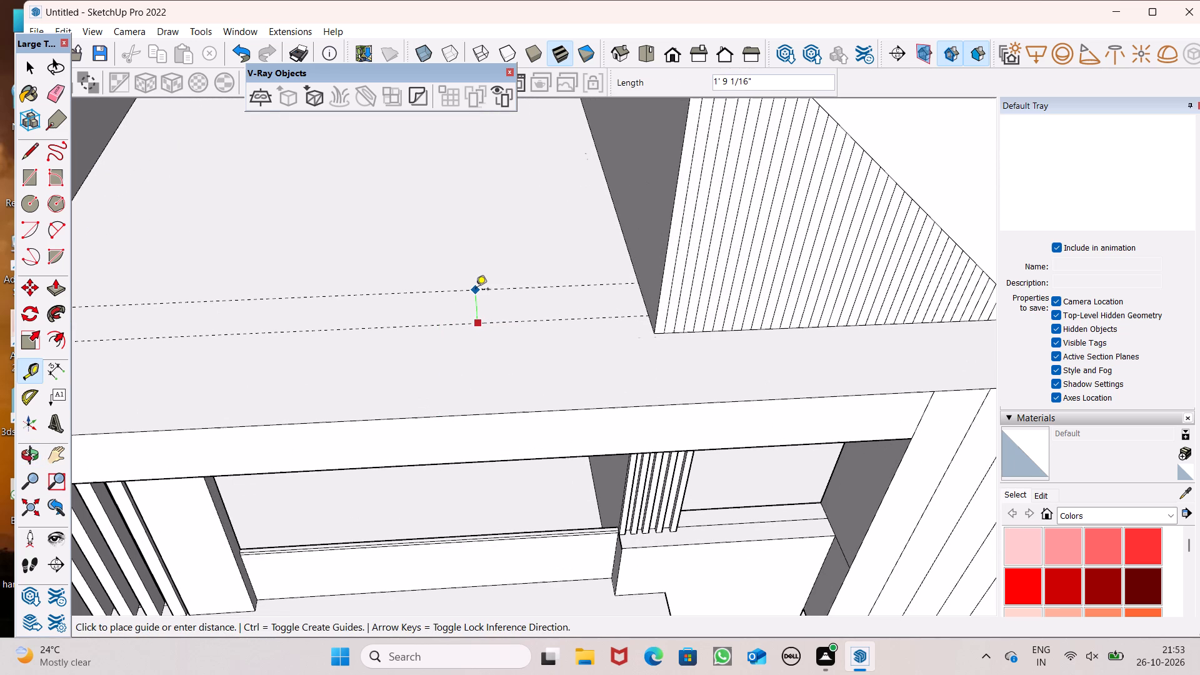
pyautogui.press('4')
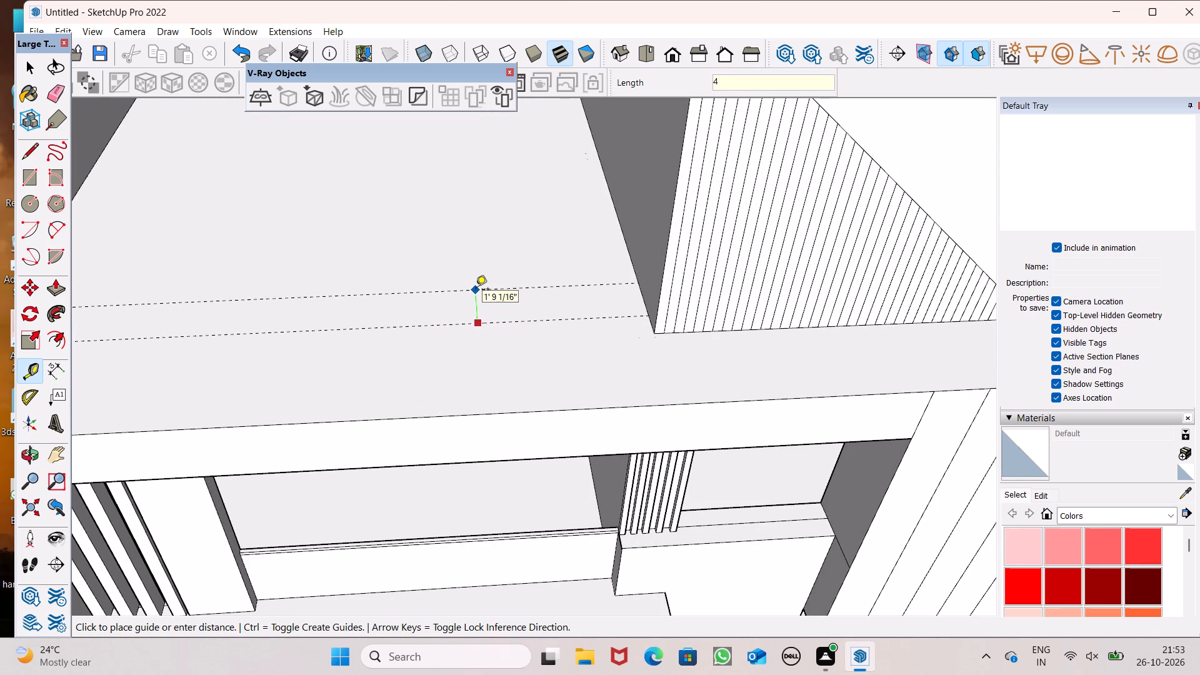
pyautogui.hotkey('shift', '"')
pyautogui.press('Return')
pyautogui.scroll(-3, 503, 295)
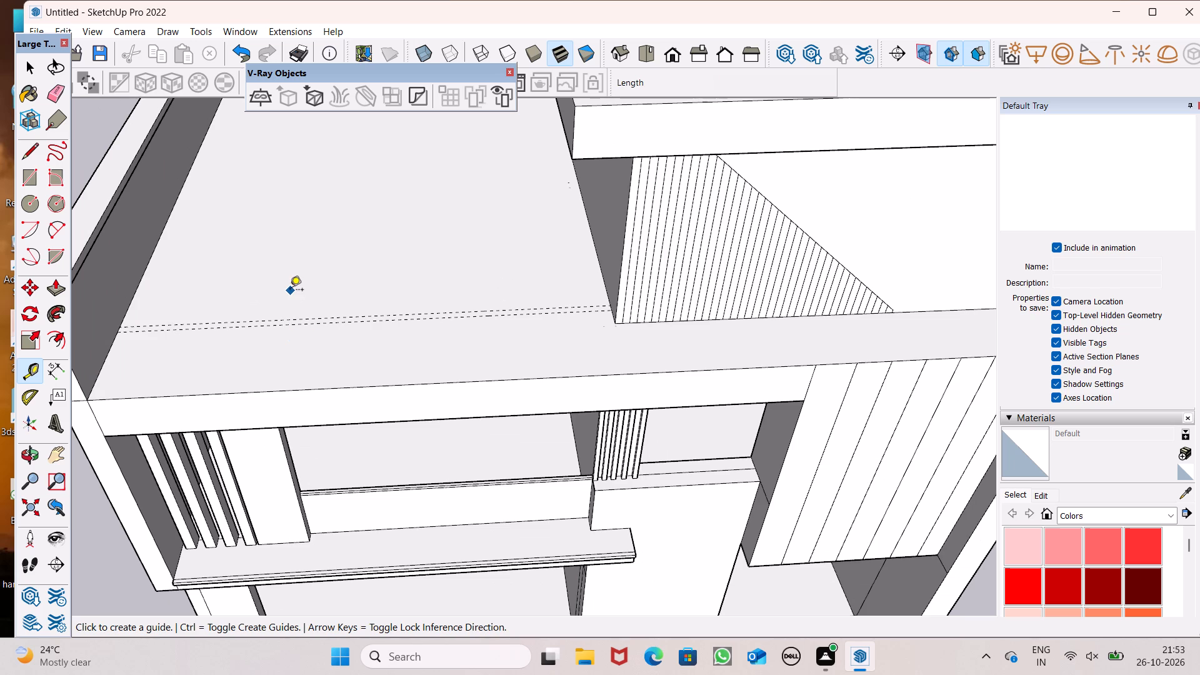
# Draw a 4" wide rectangle about 15' long between the guides, starting at the rooftop block's side wall.
pyautogui.moveTo(31, 184); pyautogui.dragTo(40, 186)
pyautogui.scroll(2, 272, 316)
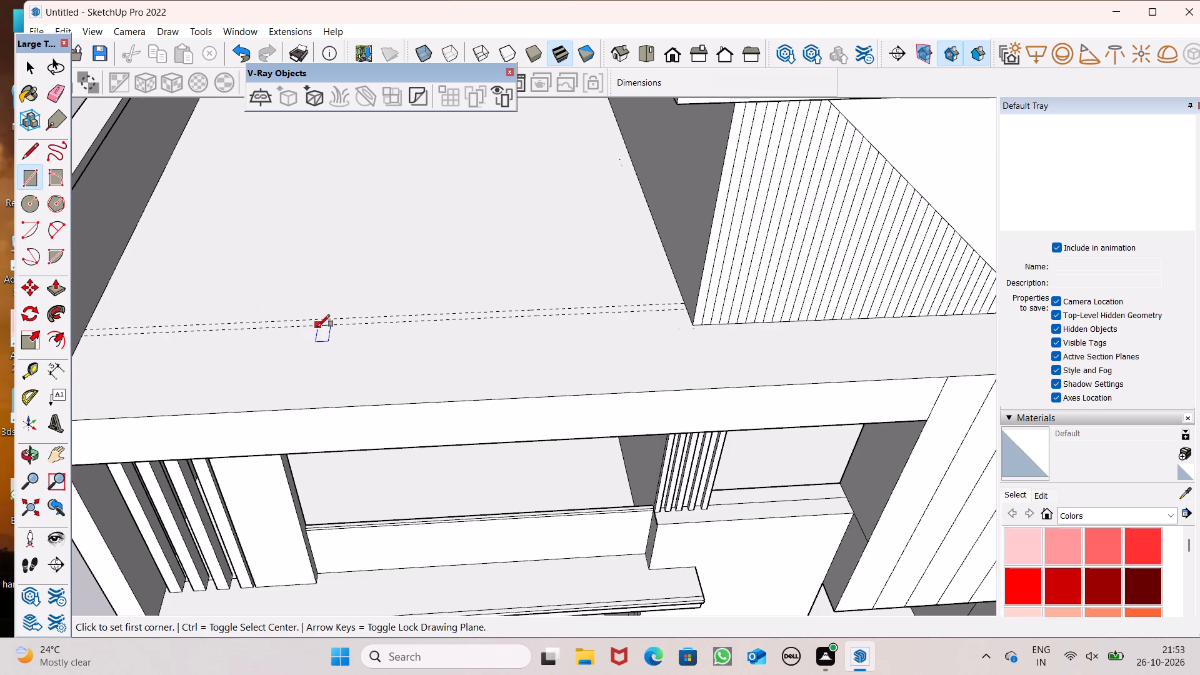
pyautogui.scroll(2, 272, 322)
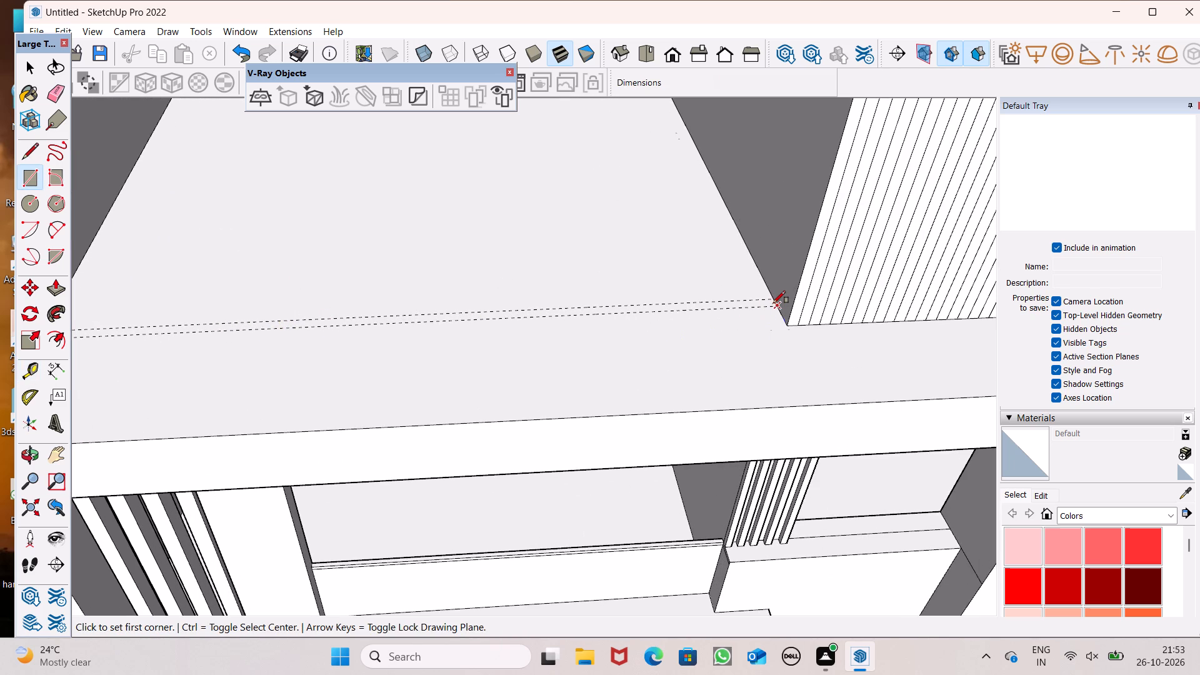
pyautogui.click(774, 307)
pyautogui.click(774, 293)
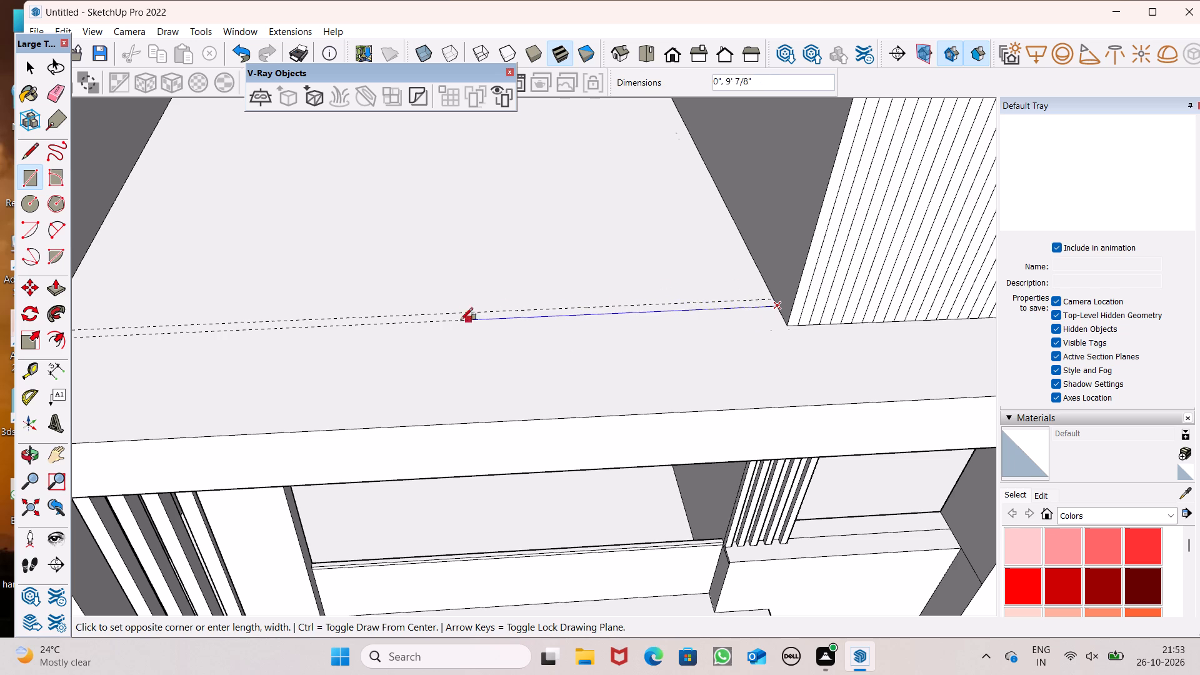
pyautogui.moveTo(454, 325); pyautogui.dragTo(474, 390, button='middle')
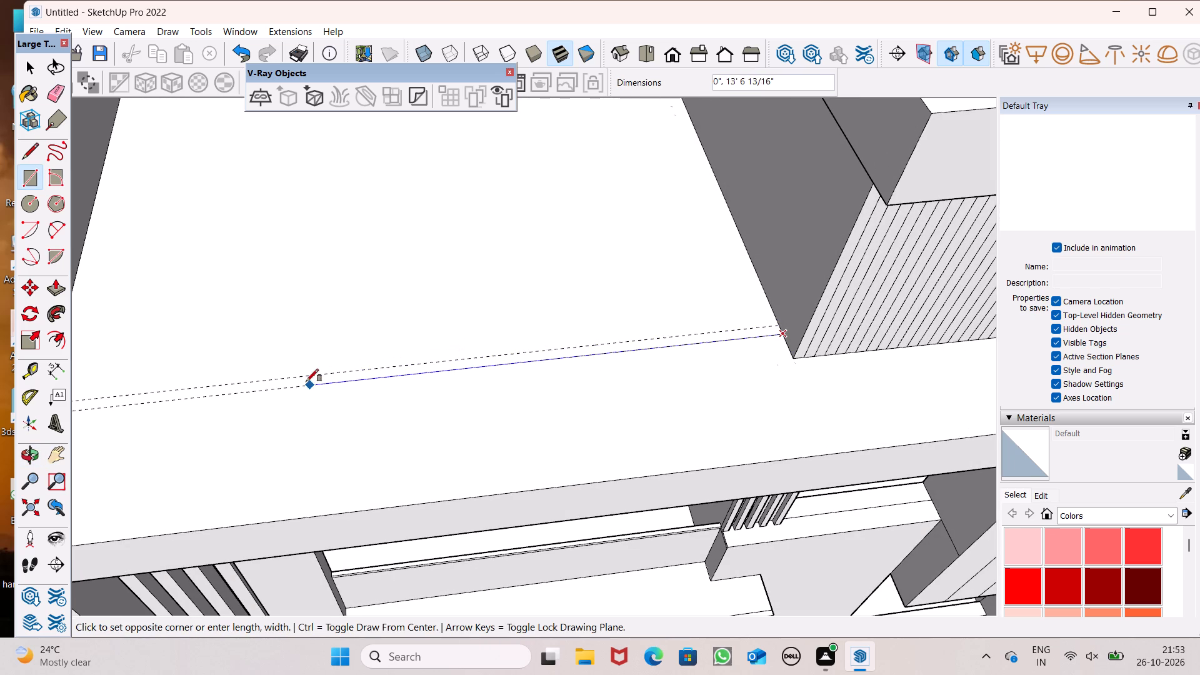
pyautogui.click(257, 379)
pyautogui.scroll(-4, 384, 297)
# Push/Pull the narrow terrace rectangle up 4' to form a low wall.
pyautogui.press('space')
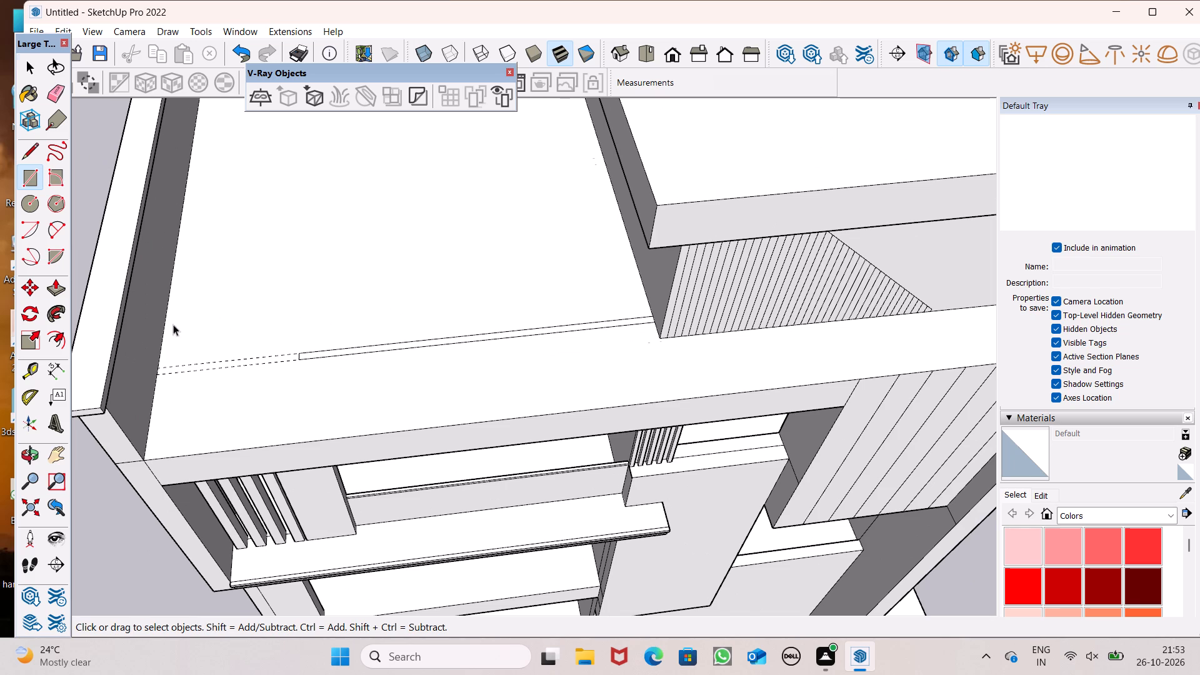
pyautogui.click(59, 291)
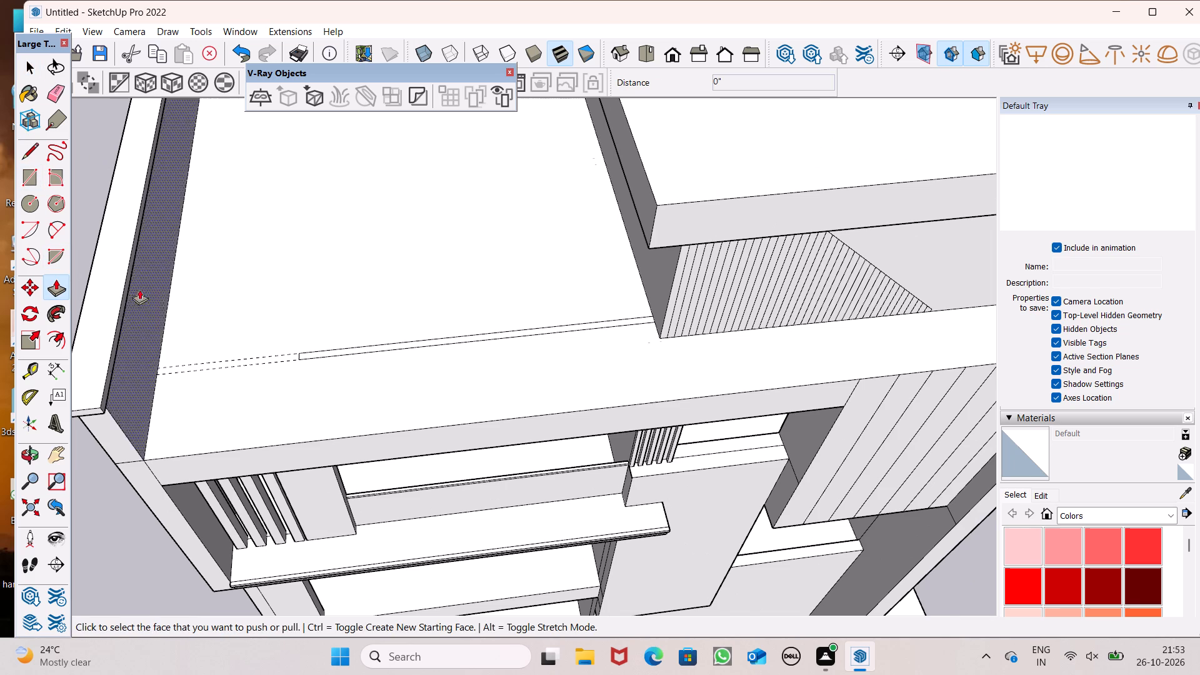
pyautogui.scroll(1, 277, 311)
pyautogui.keyDown('ctrl'); pyautogui.moveTo(306, 362); pyautogui.dragTo(310, 350); pyautogui.keyUp('ctrl')
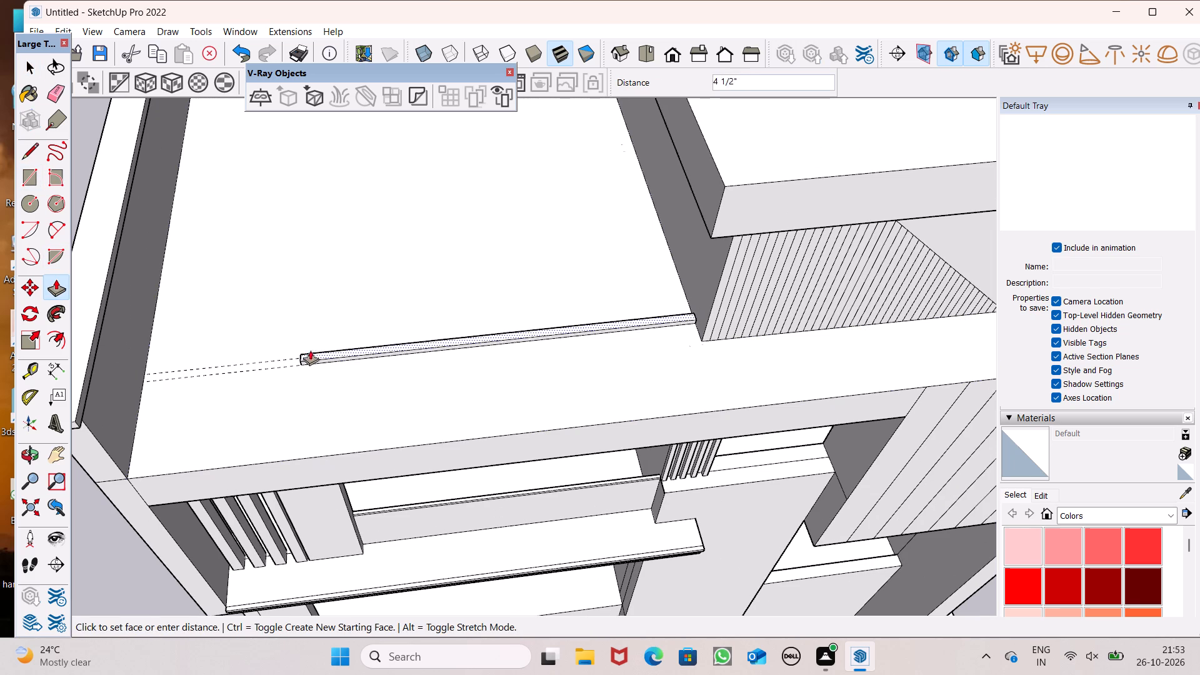
pyautogui.keyDown('ctrl'); pyautogui.moveTo(310, 350); pyautogui.dragTo(309, 292); pyautogui.keyUp('ctrl')
pyautogui.write("4'")
pyautogui.press('Return')
# Thicken the low terrace wall by pulling its front face about 6" toward the facade.
pyautogui.moveTo(349, 313); pyautogui.dragTo(377, 271, button='middle')
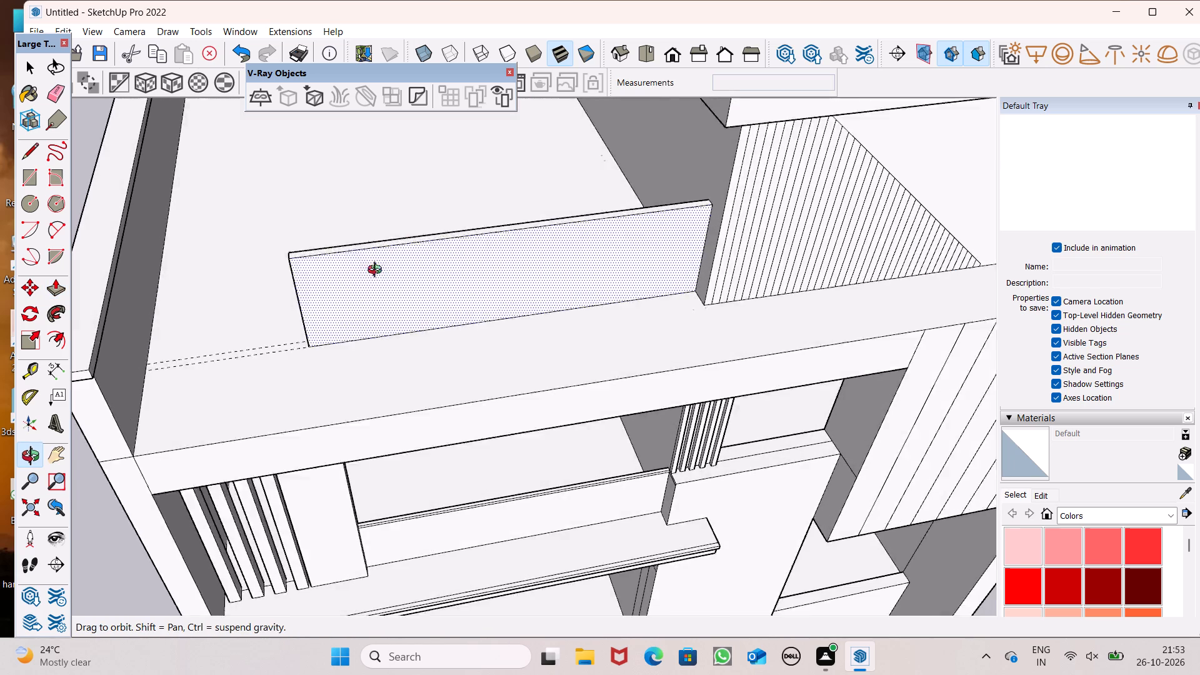
pyautogui.moveTo(377, 271); pyautogui.dragTo(376, 302, button='middle')
pyautogui.scroll(-2, 372, 291)
pyautogui.moveTo(372, 309); pyautogui.dragTo(704, 338, button='middle')
pyautogui.middleClick(565, 354)
pyautogui.scroll(2, 565, 354)
pyautogui.moveTo(576, 378); pyautogui.dragTo(543, 391, button='middle')
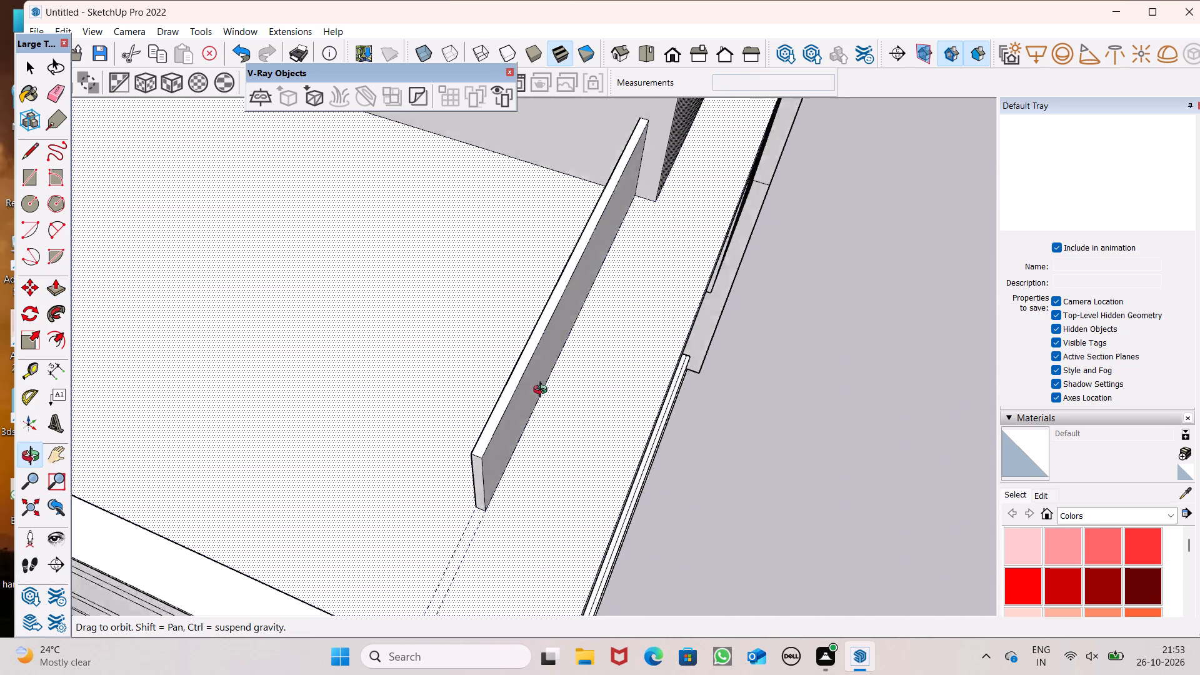
pyautogui.moveTo(543, 391); pyautogui.dragTo(539, 389, button='middle')
pyautogui.moveTo(517, 401); pyautogui.dragTo(530, 409)
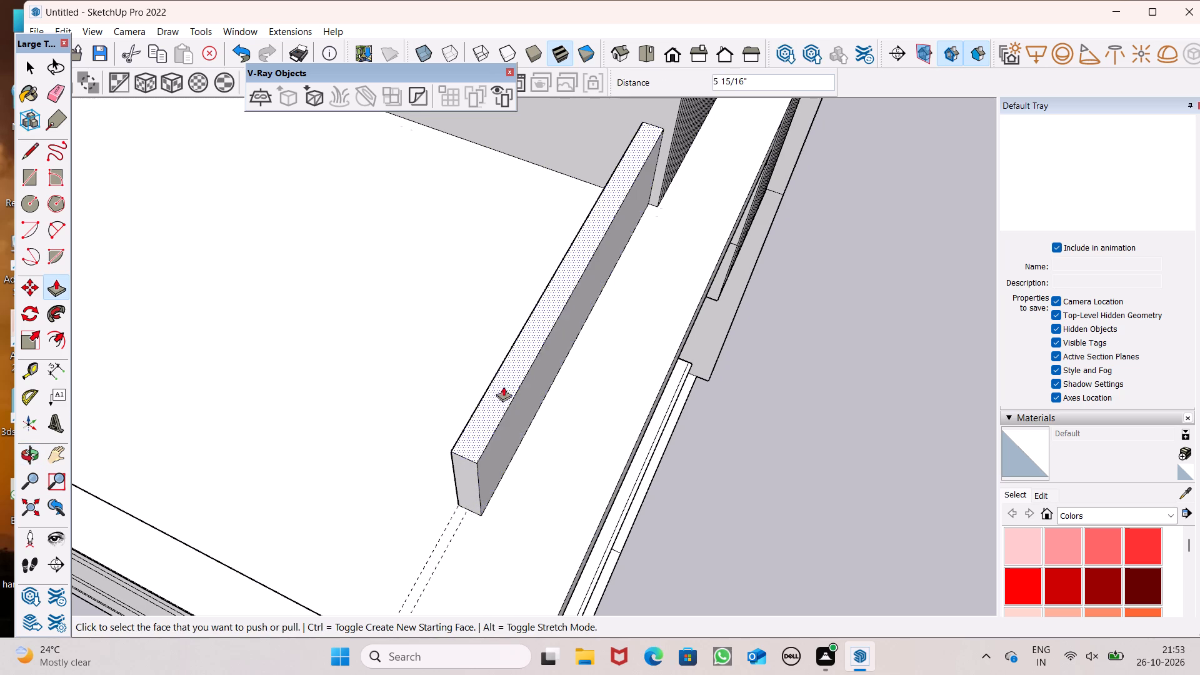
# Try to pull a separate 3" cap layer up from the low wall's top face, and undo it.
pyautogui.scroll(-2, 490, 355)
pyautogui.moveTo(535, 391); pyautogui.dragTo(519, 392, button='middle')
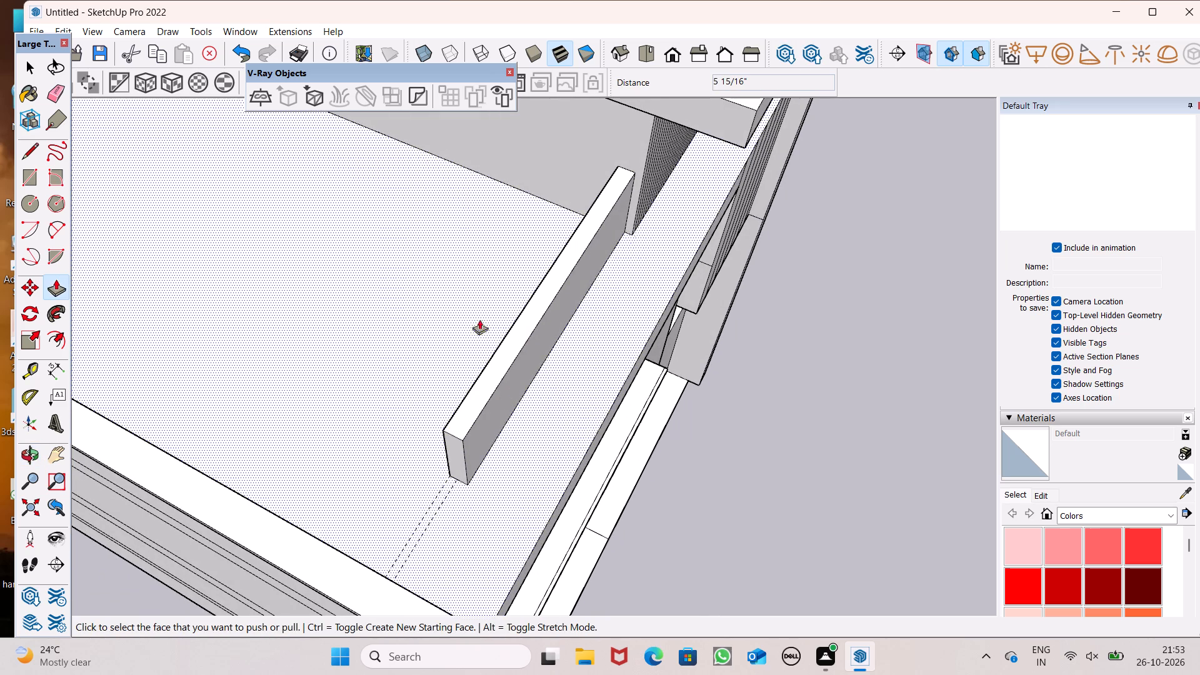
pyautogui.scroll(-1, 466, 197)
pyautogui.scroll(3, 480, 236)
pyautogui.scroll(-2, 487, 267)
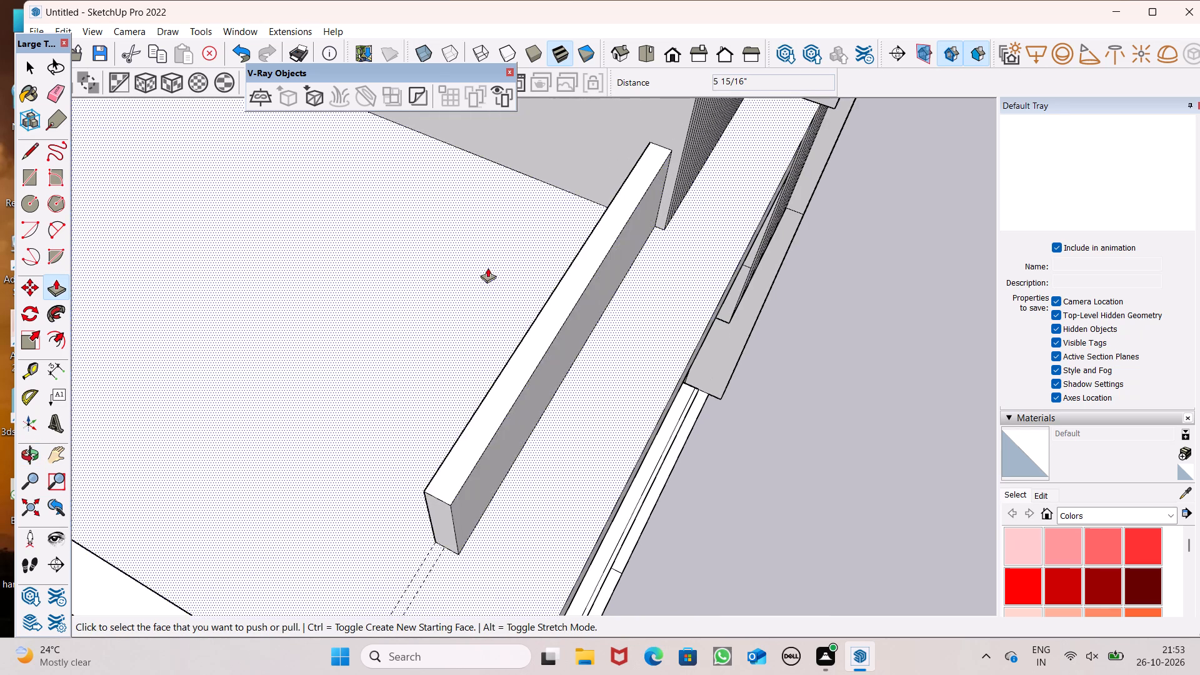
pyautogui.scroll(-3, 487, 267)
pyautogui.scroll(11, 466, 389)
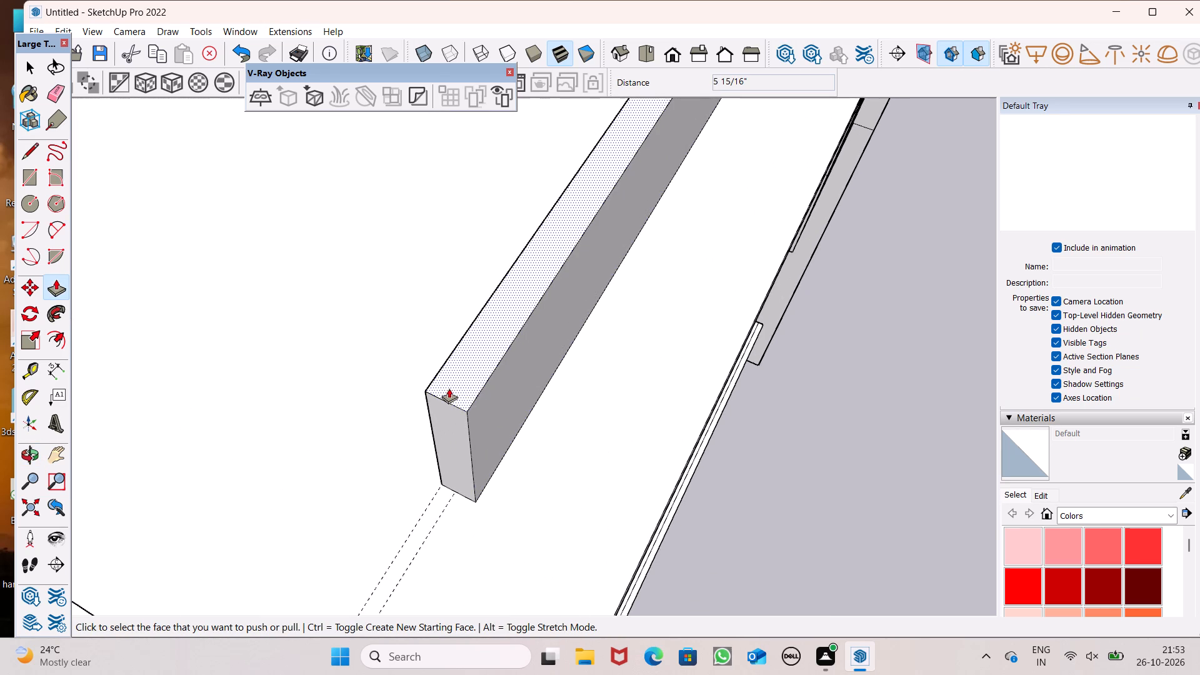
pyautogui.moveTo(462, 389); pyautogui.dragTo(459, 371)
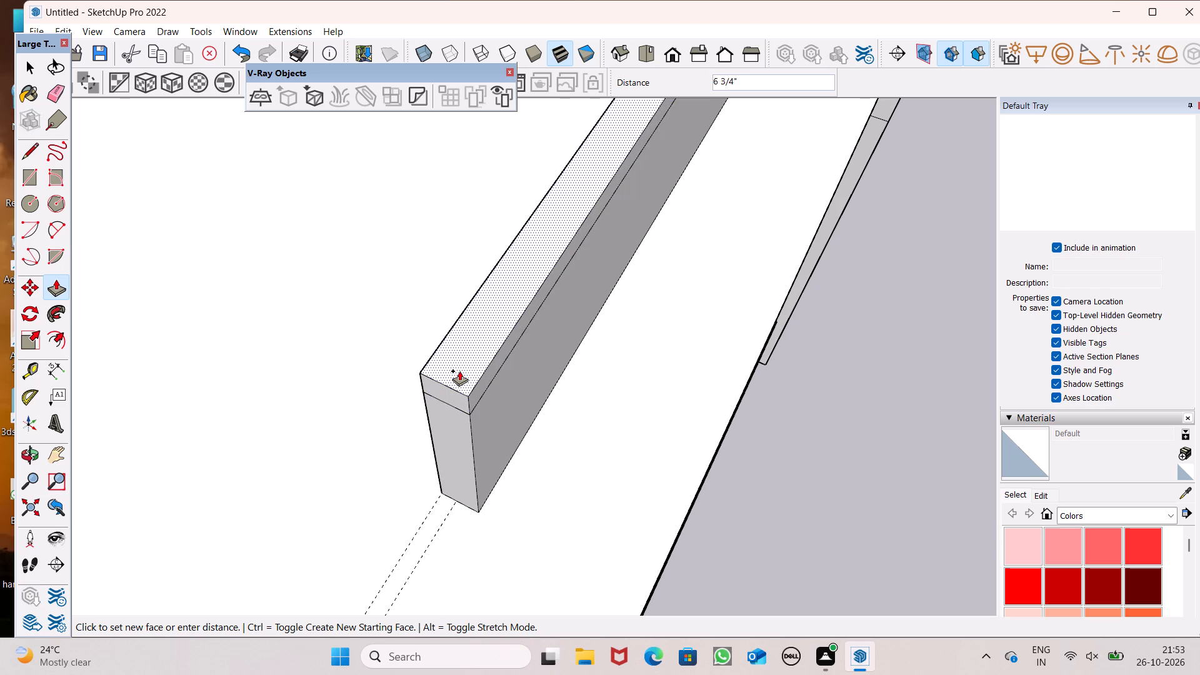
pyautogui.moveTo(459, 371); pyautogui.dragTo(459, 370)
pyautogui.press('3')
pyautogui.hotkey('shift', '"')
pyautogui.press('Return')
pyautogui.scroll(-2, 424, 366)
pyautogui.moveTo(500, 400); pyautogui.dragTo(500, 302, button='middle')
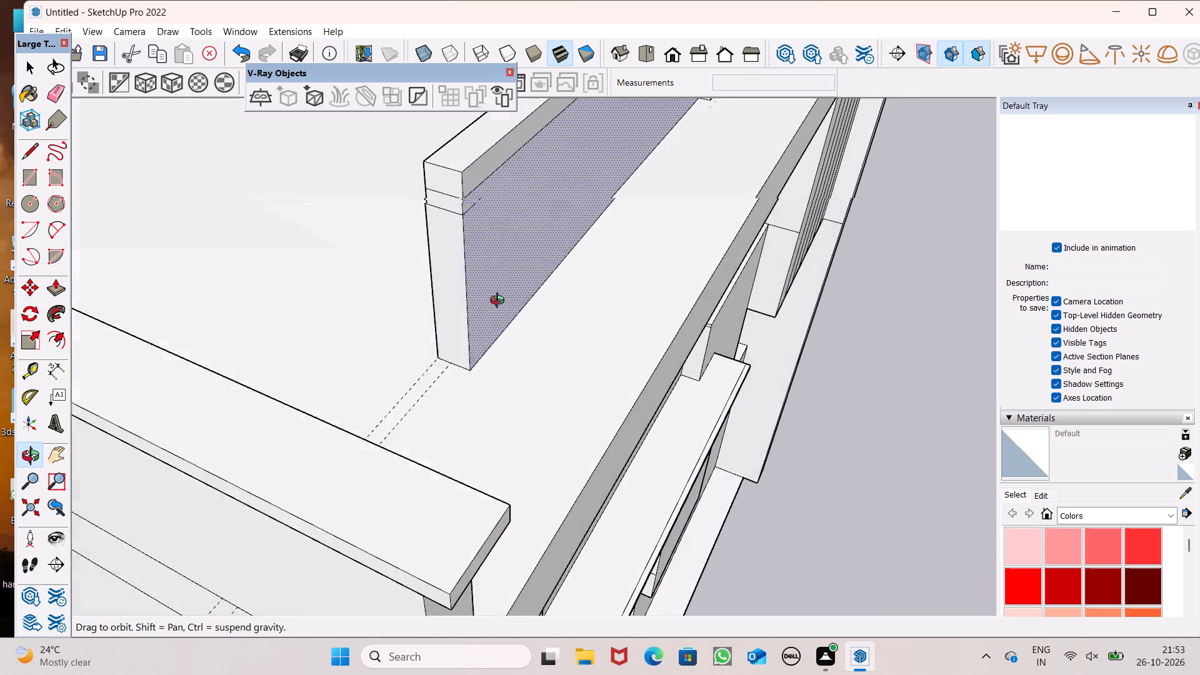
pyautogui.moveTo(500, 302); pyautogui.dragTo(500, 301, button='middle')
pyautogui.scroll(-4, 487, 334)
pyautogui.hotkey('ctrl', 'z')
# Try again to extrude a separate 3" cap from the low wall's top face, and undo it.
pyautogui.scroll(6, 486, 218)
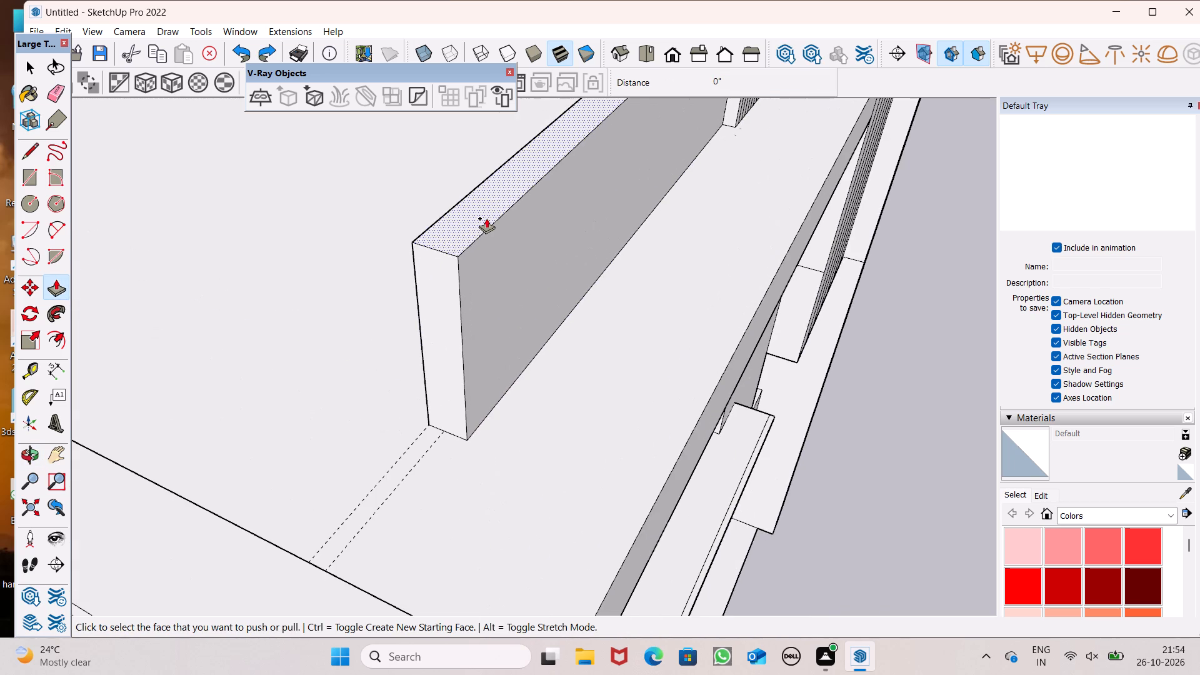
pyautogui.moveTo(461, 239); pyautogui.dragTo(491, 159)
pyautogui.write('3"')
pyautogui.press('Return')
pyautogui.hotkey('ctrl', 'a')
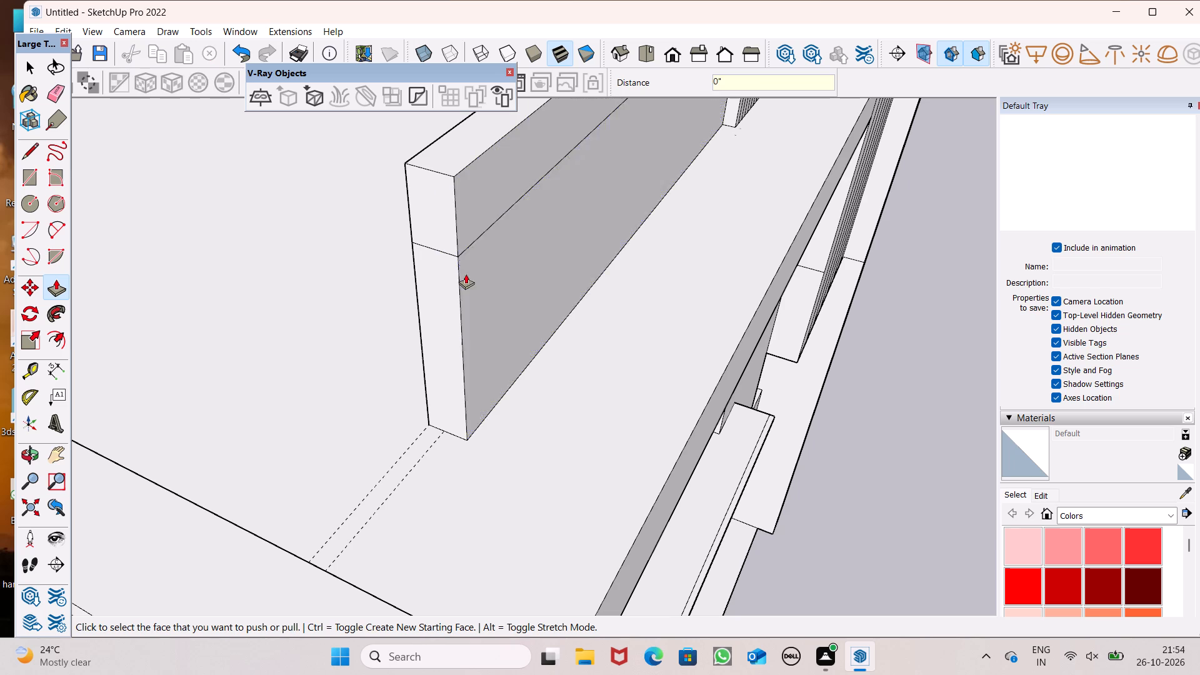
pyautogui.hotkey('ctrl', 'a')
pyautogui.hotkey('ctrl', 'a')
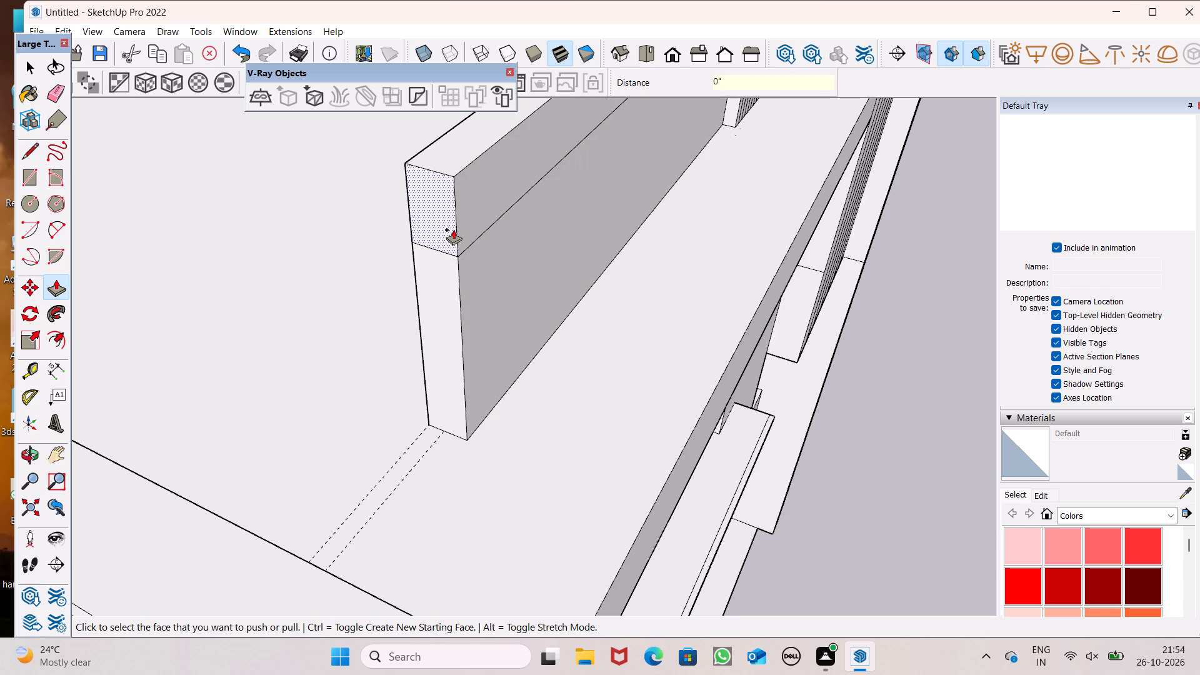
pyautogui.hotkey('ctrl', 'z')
# Extrude the low wall's top face up 3" as a new separate cap layer.
pyautogui.moveTo(456, 239); pyautogui.dragTo(457, 229)
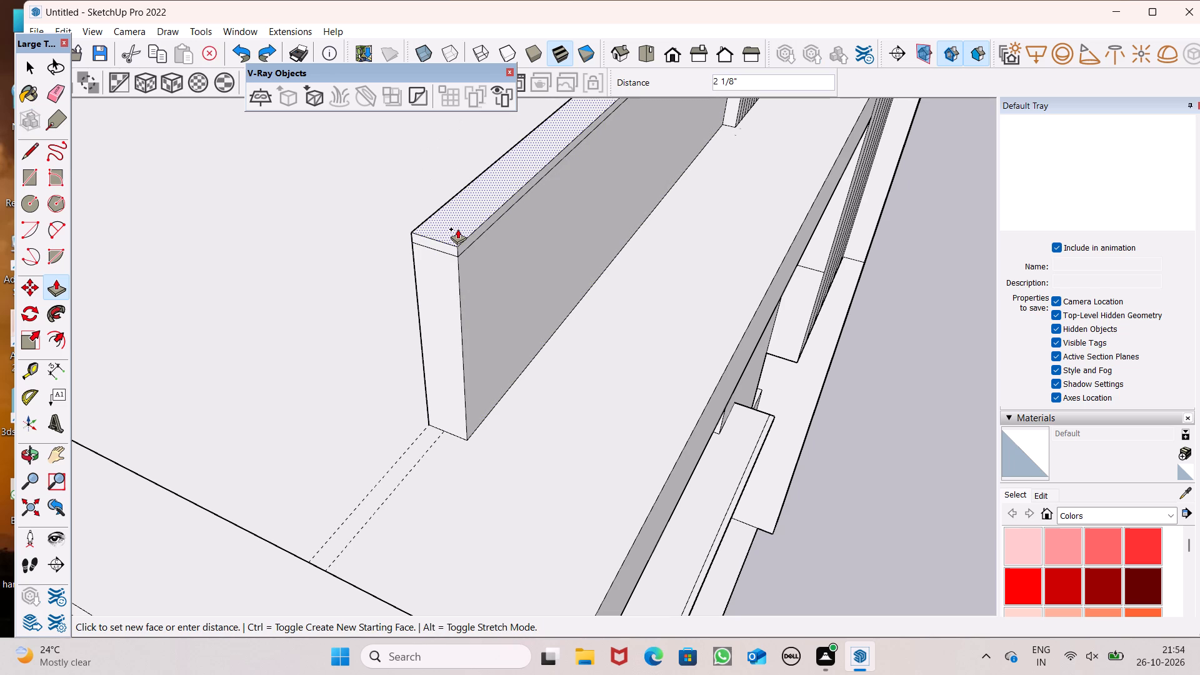
pyautogui.moveTo(457, 229); pyautogui.dragTo(457, 228)
pyautogui.press('3')
pyautogui.hotkey('shift', '"')
pyautogui.press('Return')
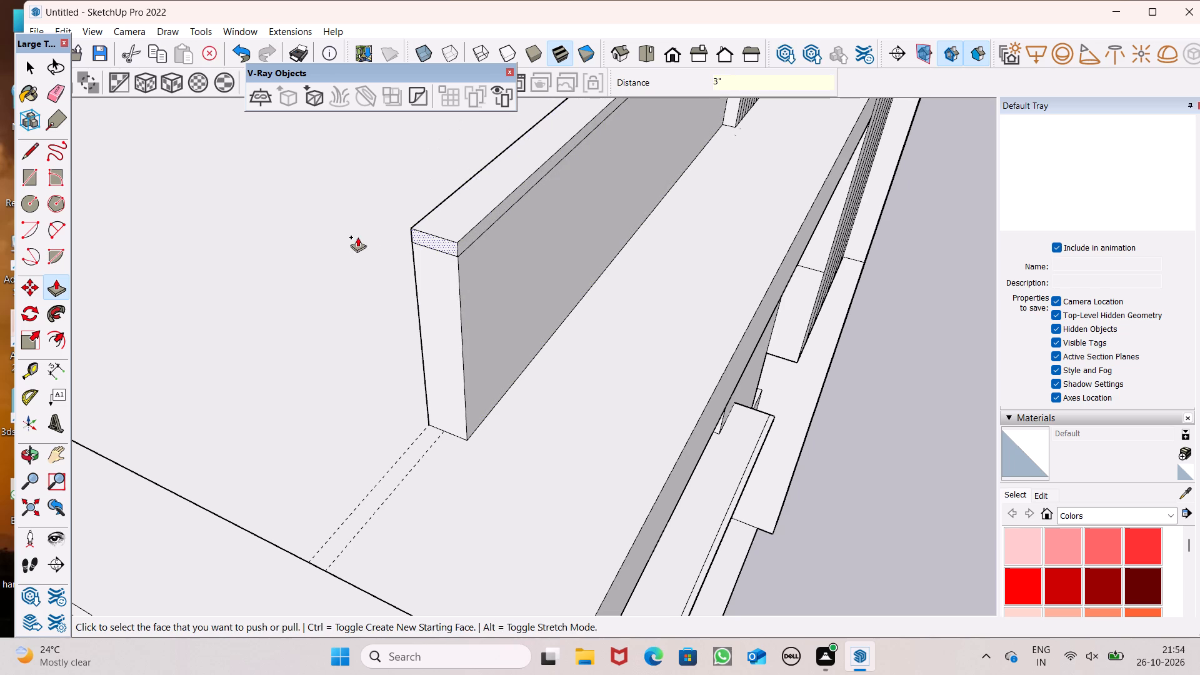
# Pull the cap's front and free-end faces outward to overhang the low wall, by about 1 13/16" at the end.
pyautogui.press('space')
pyautogui.scroll(-4, 377, 236)
pyautogui.moveTo(481, 284); pyautogui.dragTo(503, 321, button='middle')
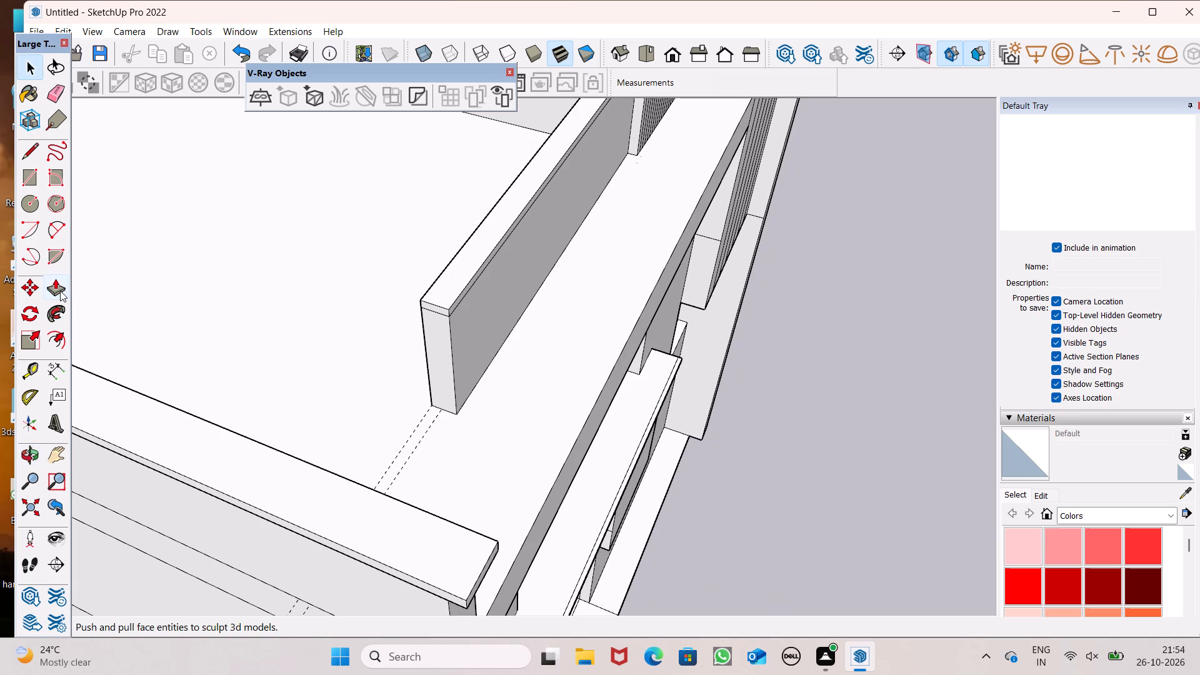
pyautogui.click(60, 291)
pyautogui.scroll(1, 414, 291)
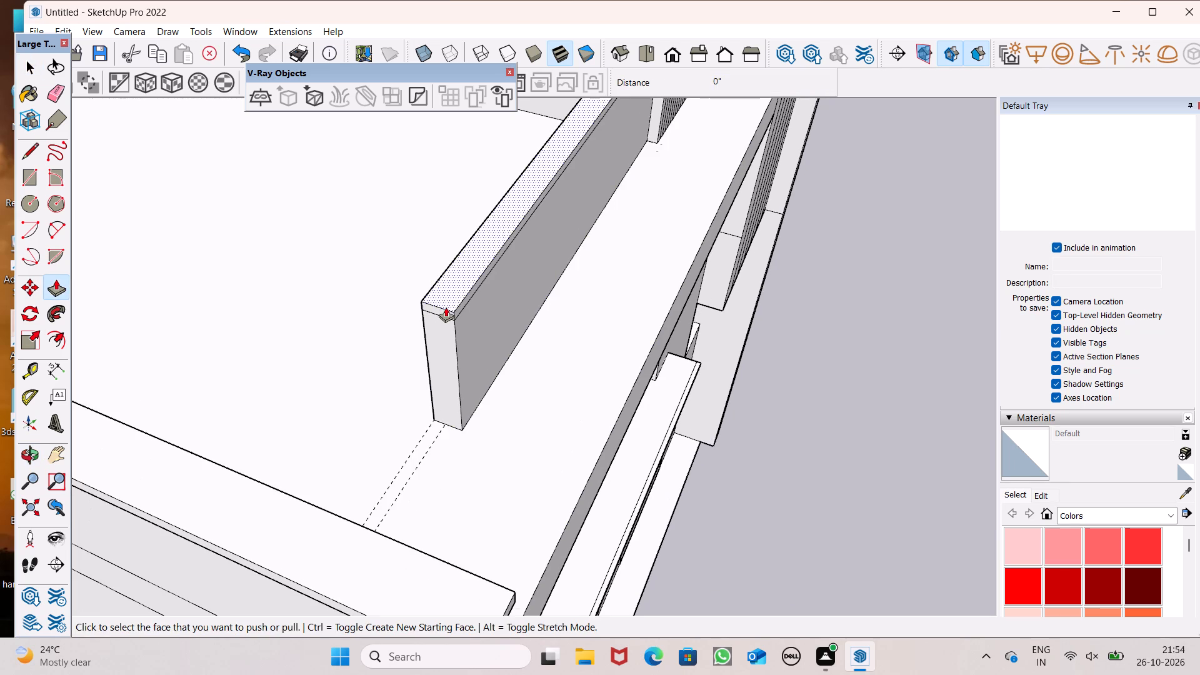
pyautogui.scroll(5, 446, 307)
pyautogui.moveTo(465, 309); pyautogui.dragTo(469, 314)
pyautogui.moveTo(448, 314); pyautogui.dragTo(442, 321)
# Examine the capped low wall and its overhang beside the rooftop block from above and below.
pyautogui.moveTo(459, 327); pyautogui.dragTo(404, 151, button='middle')
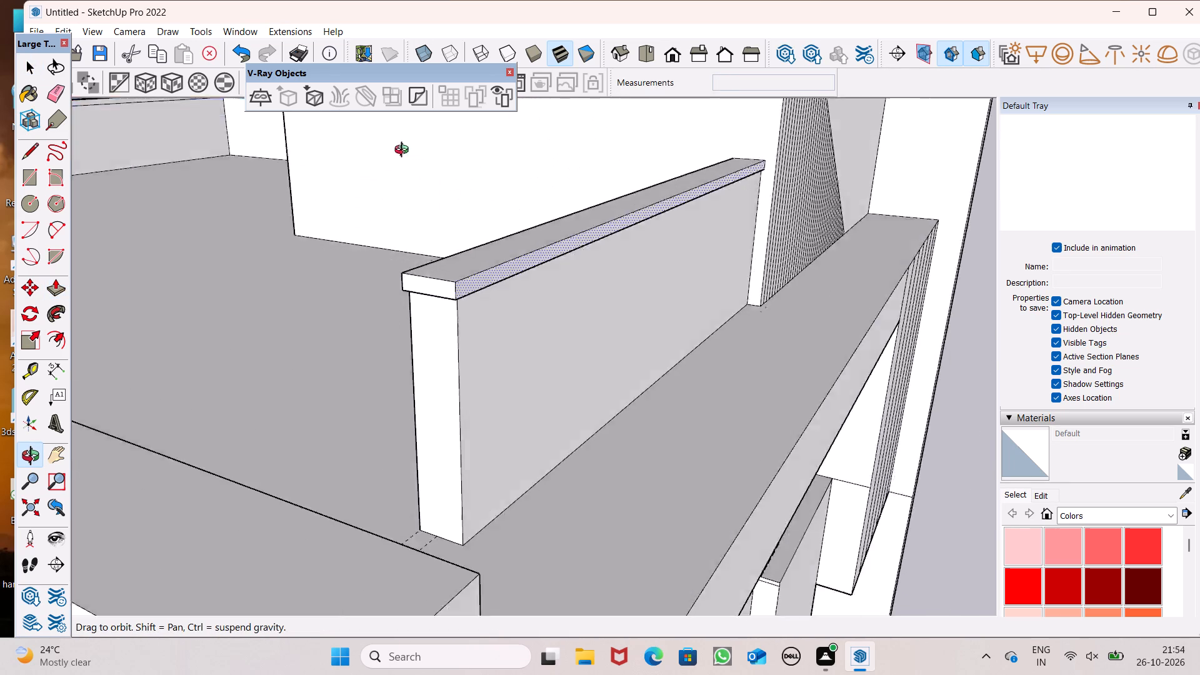
pyautogui.moveTo(404, 151); pyautogui.dragTo(394, 133, button='middle')
pyautogui.moveTo(537, 351); pyautogui.dragTo(532, 261, button='middle')
pyautogui.scroll(-3, 532, 237)
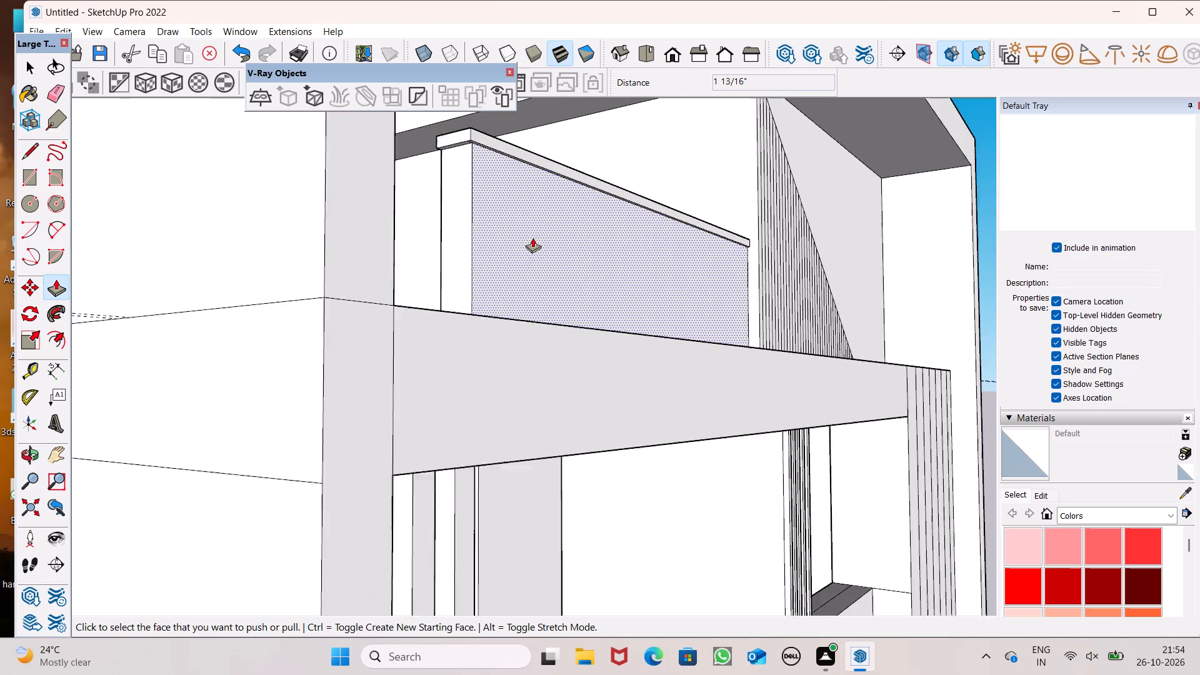
pyautogui.scroll(-1, 532, 237)
pyautogui.scroll(7, 494, 131)
pyautogui.scroll(-4, 481, 181)
pyautogui.moveTo(496, 239); pyautogui.dragTo(516, 152, button='middle')
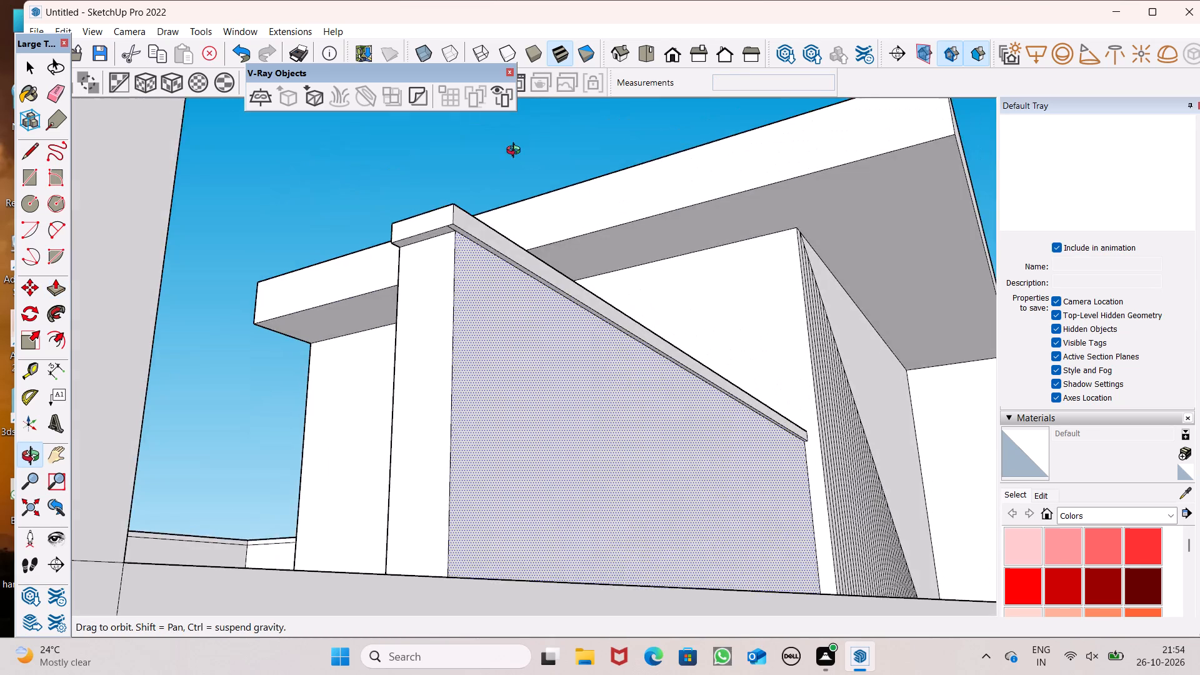
pyautogui.moveTo(516, 152); pyautogui.dragTo(535, 108, button='middle')
pyautogui.moveTo(475, 272); pyautogui.dragTo(463, 345, button='middle')
pyautogui.scroll(-4, 484, 235)
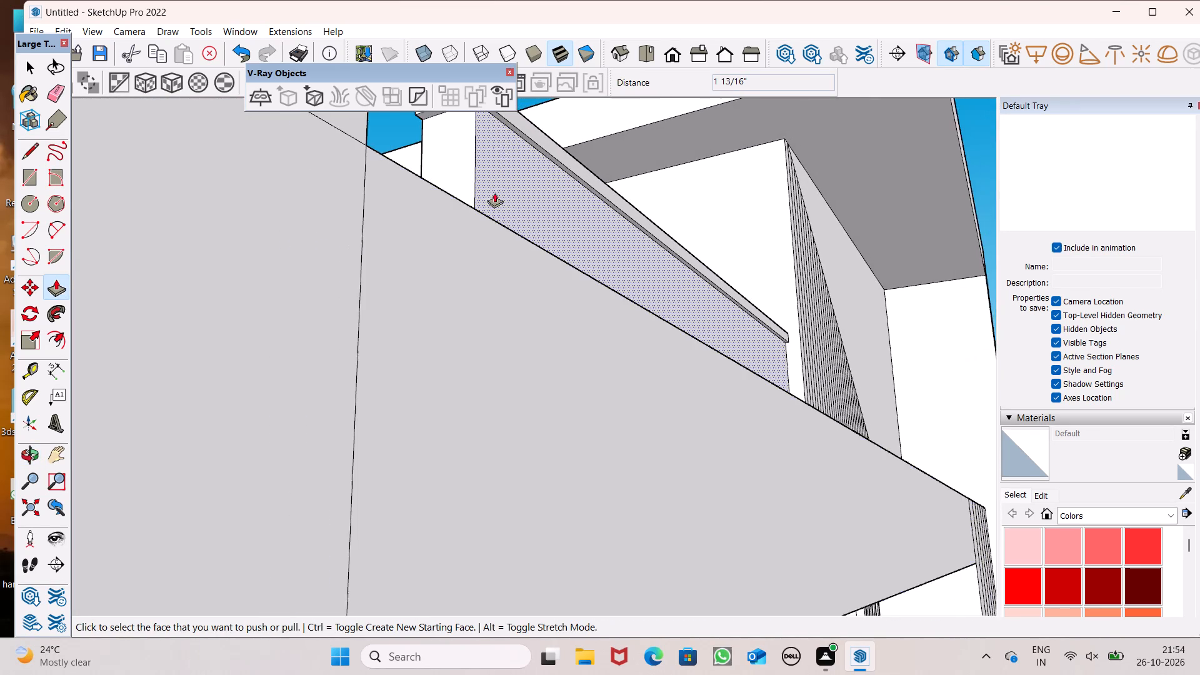
pyautogui.scroll(2, 503, 135)
pyautogui.scroll(-5, 499, 313)
pyautogui.scroll(6, 486, 164)
pyautogui.scroll(-4, 493, 136)
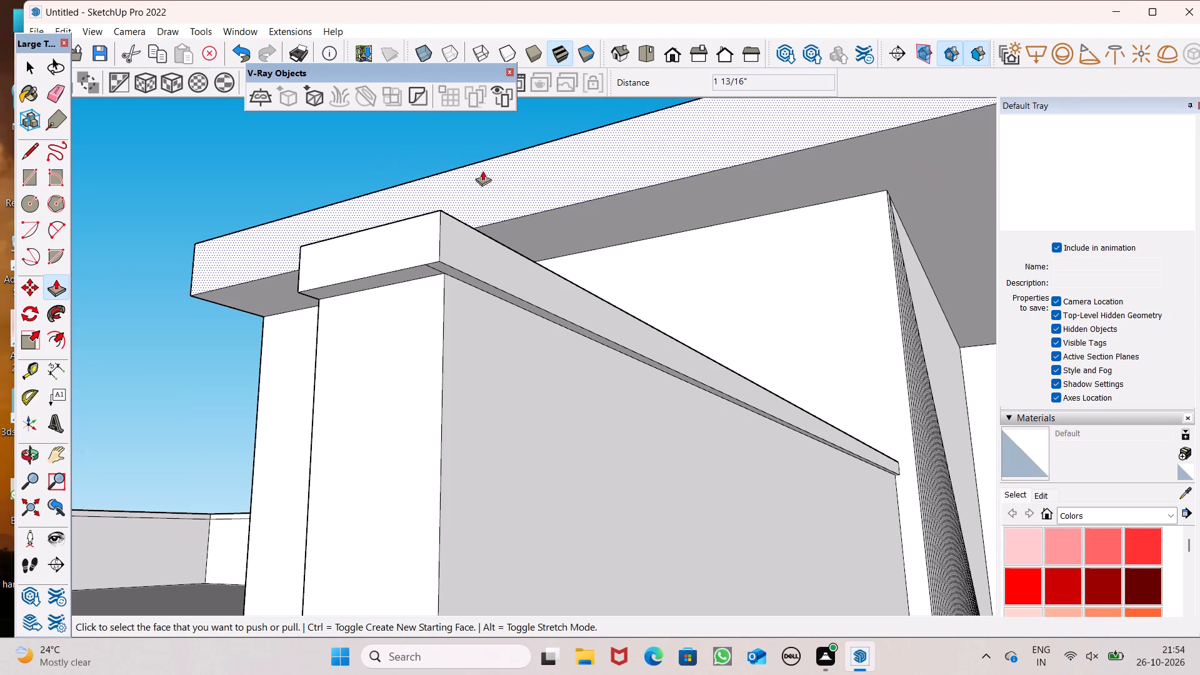
# Push/pull the low wall cap's face at the free-end corner by about 1/4".
pyautogui.scroll(3, 424, 249)
pyautogui.click(452, 263)
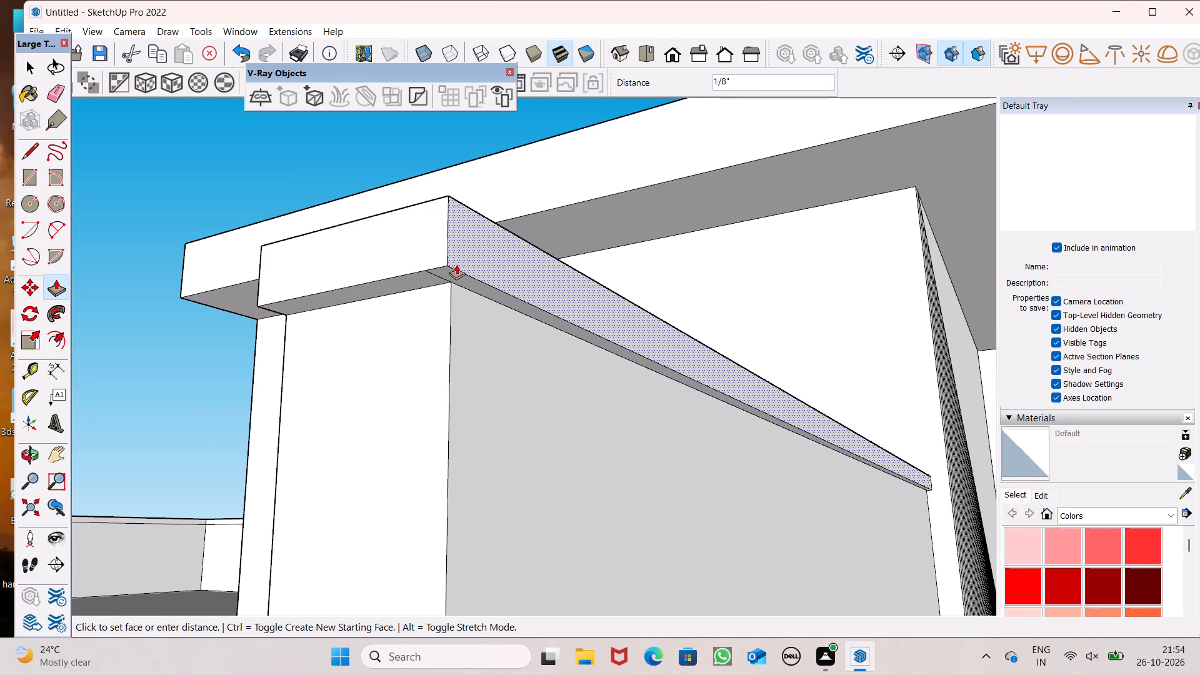
pyautogui.click(406, 249)
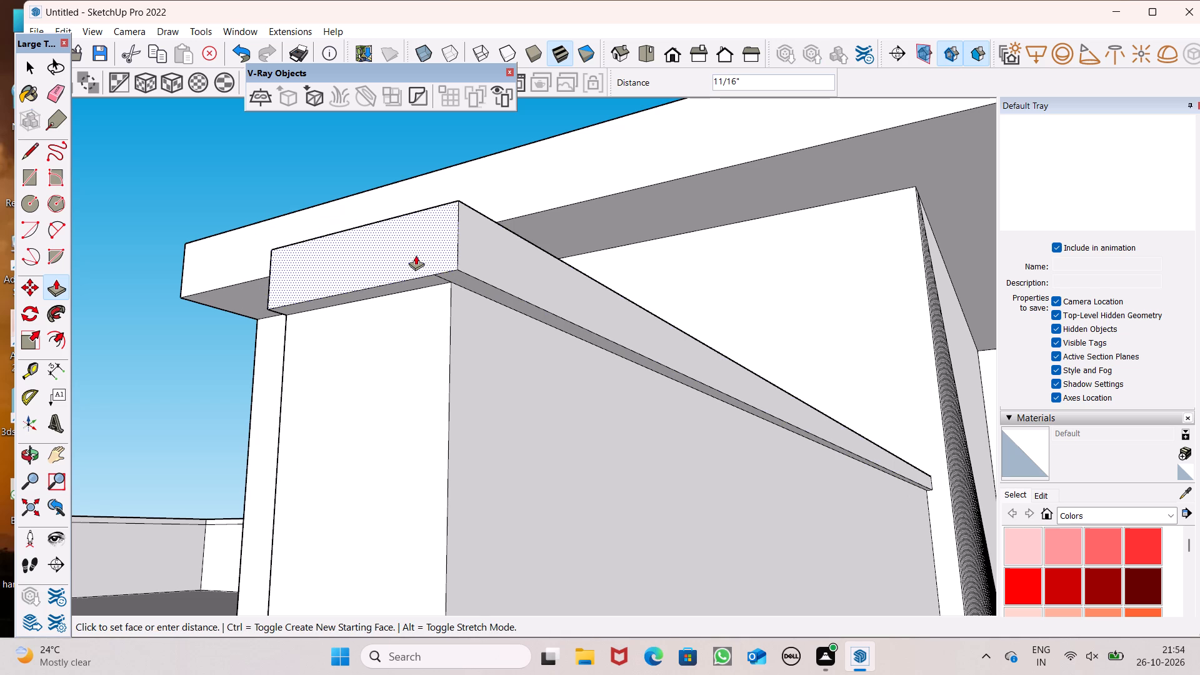
# Erase the leftover seam edge on the underside of the cap at the low wall's free-end corner.
pyautogui.click(61, 89)
pyautogui.scroll(4, 404, 303)
pyautogui.click(451, 264)
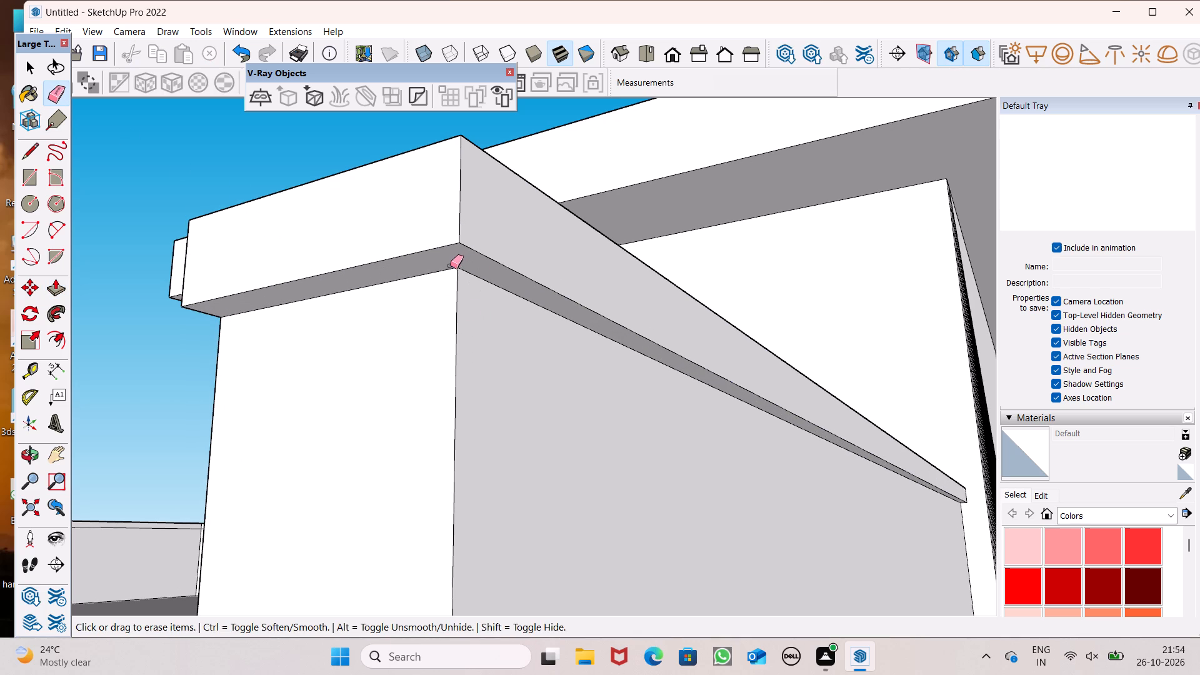
pyautogui.press('space')
# Erase the long dashed guide line extending sideways past the house at roof level.
pyautogui.scroll(-8, 463, 232)
pyautogui.moveTo(504, 294); pyautogui.dragTo(530, 365, button='middle')
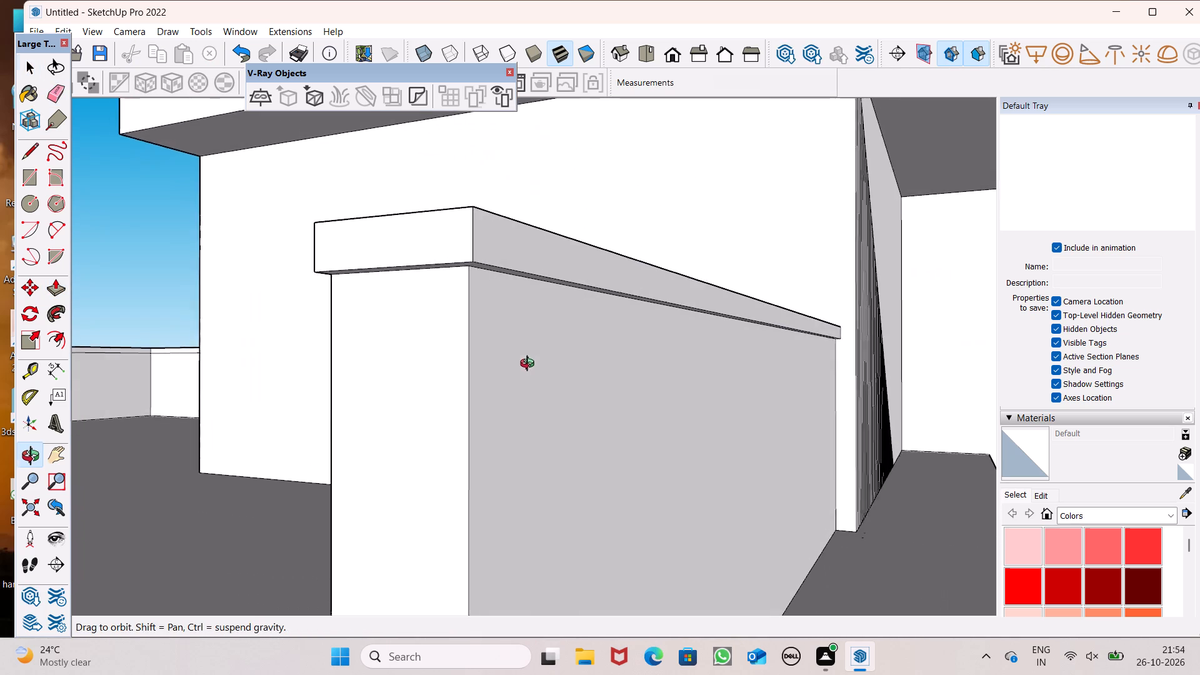
pyautogui.moveTo(530, 365); pyautogui.dragTo(531, 365, button='middle')
pyautogui.scroll(-8, 519, 271)
pyautogui.moveTo(518, 322); pyautogui.dragTo(302, 483, button='middle')
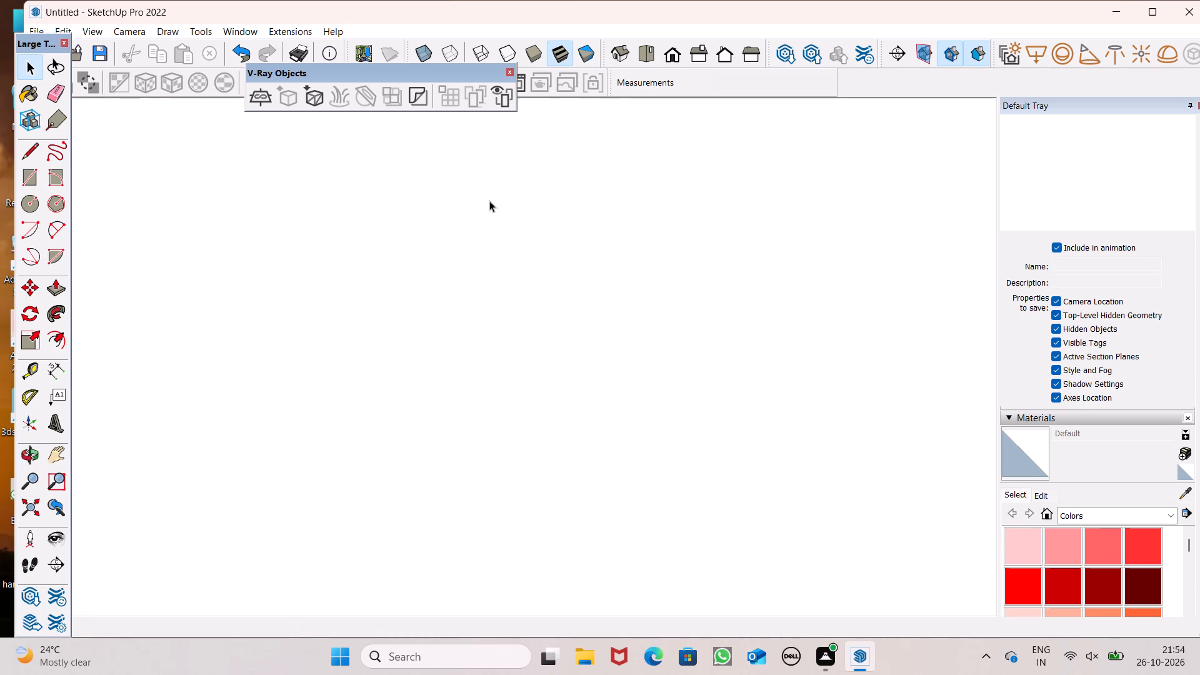
pyautogui.click(677, 52)
pyautogui.scroll(-6, 574, 401)
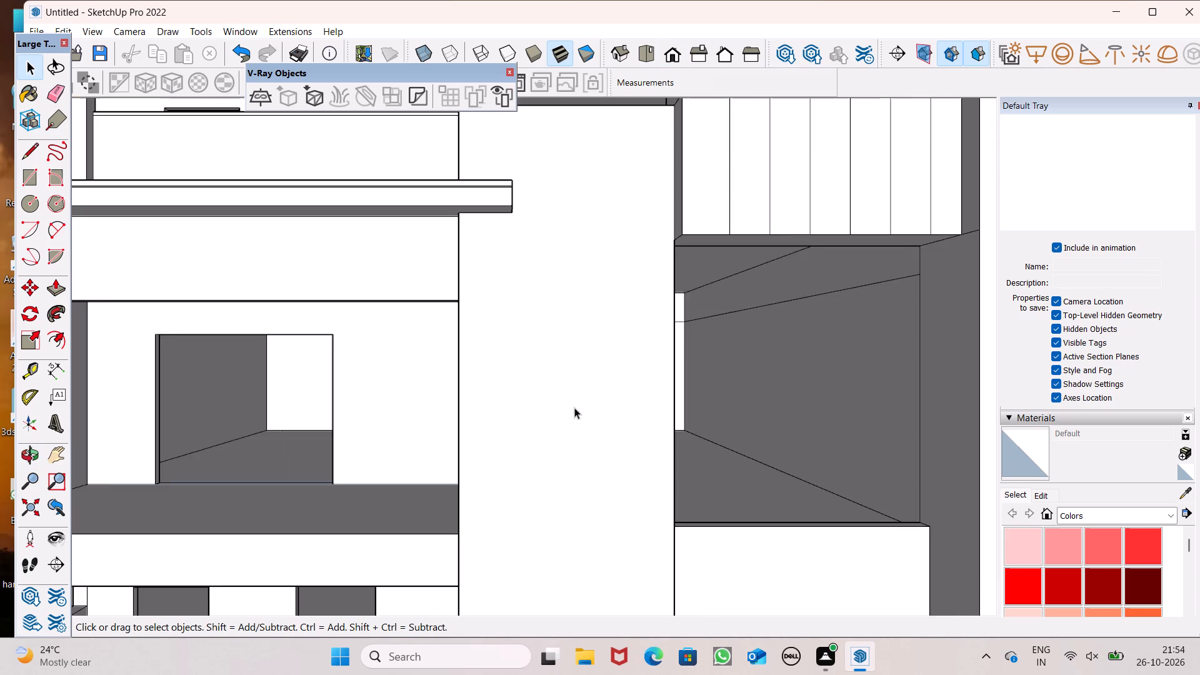
pyautogui.scroll(-13, 587, 398)
pyautogui.moveTo(569, 400); pyautogui.dragTo(692, 557, button='middle')
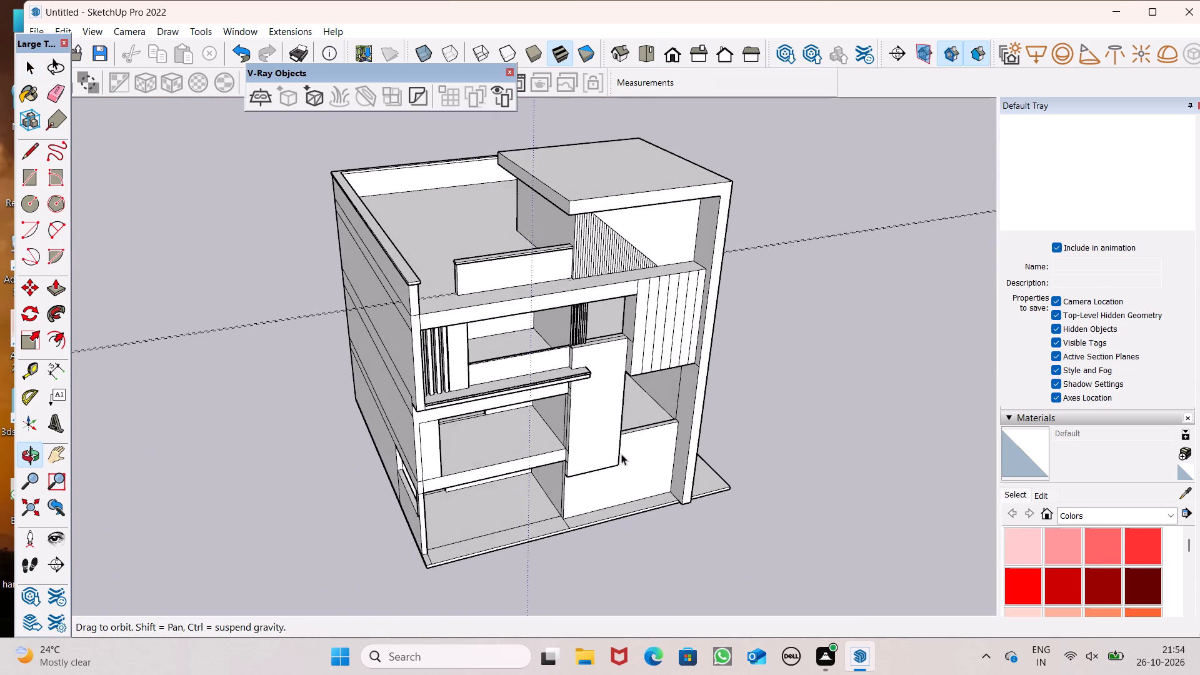
pyautogui.scroll(7, 357, 339)
pyautogui.click(54, 102)
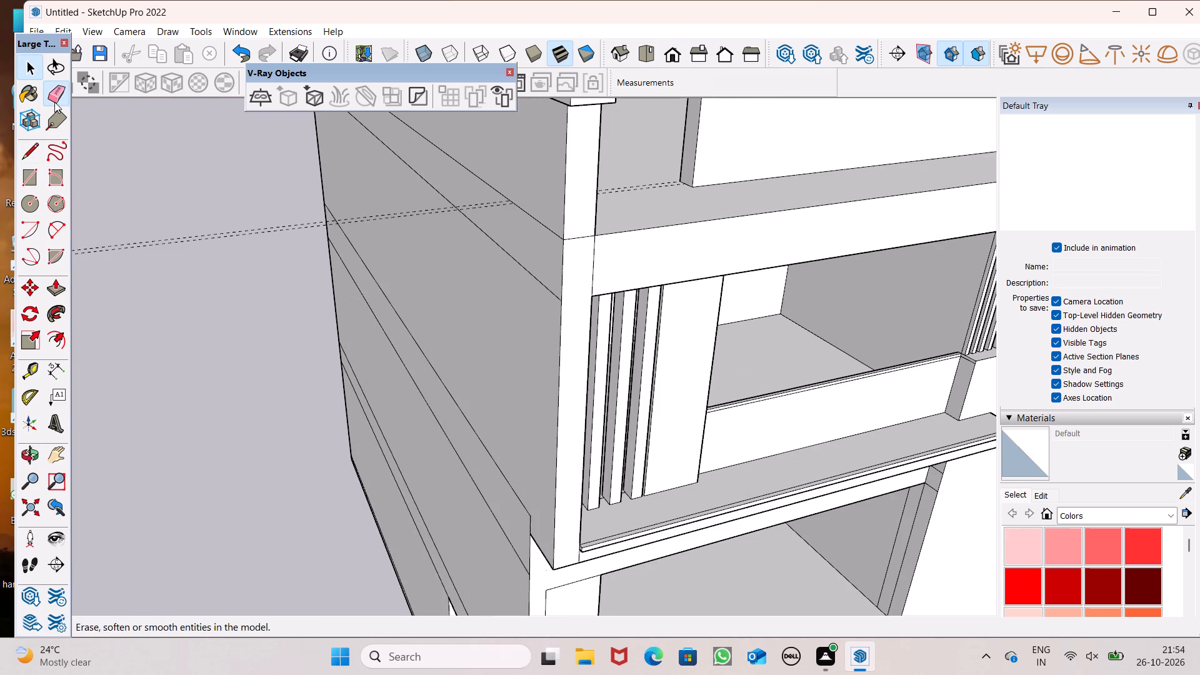
pyautogui.moveTo(132, 233); pyautogui.dragTo(149, 268)
# Draw a small rectangle about 5" by 5" near the bottom of the low terrace wall's free-end face.
pyautogui.scroll(-1, 9, 402)
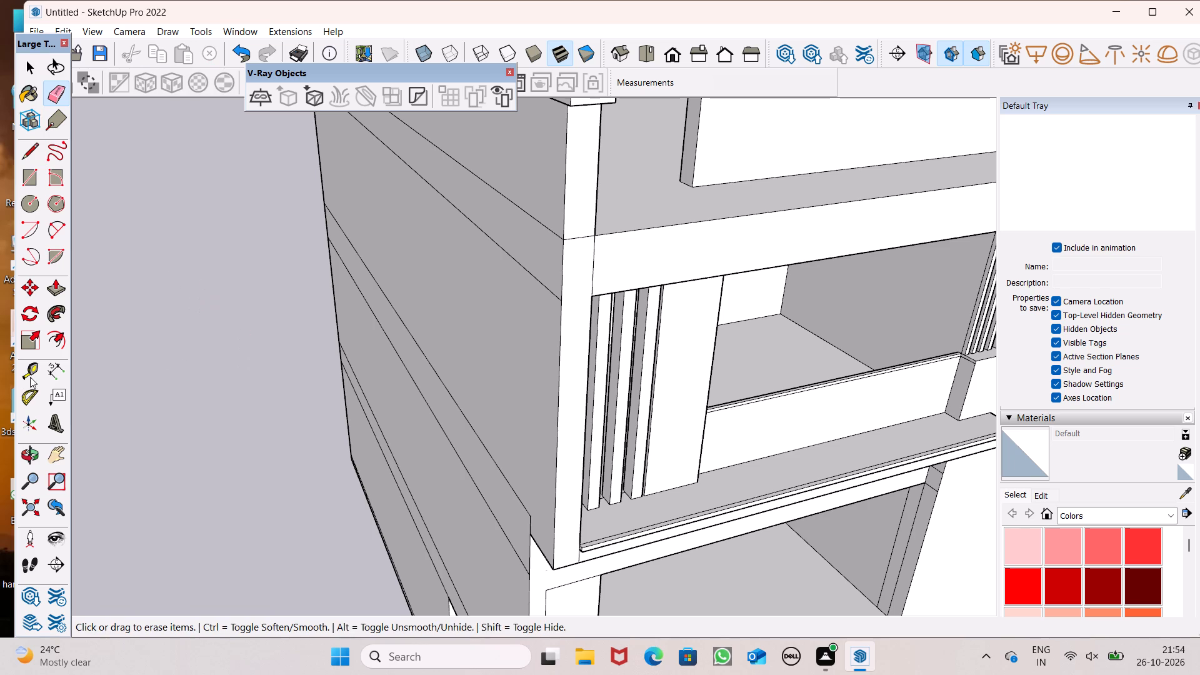
pyautogui.moveTo(28, 392); pyautogui.dragTo(32, 462, button='middle')
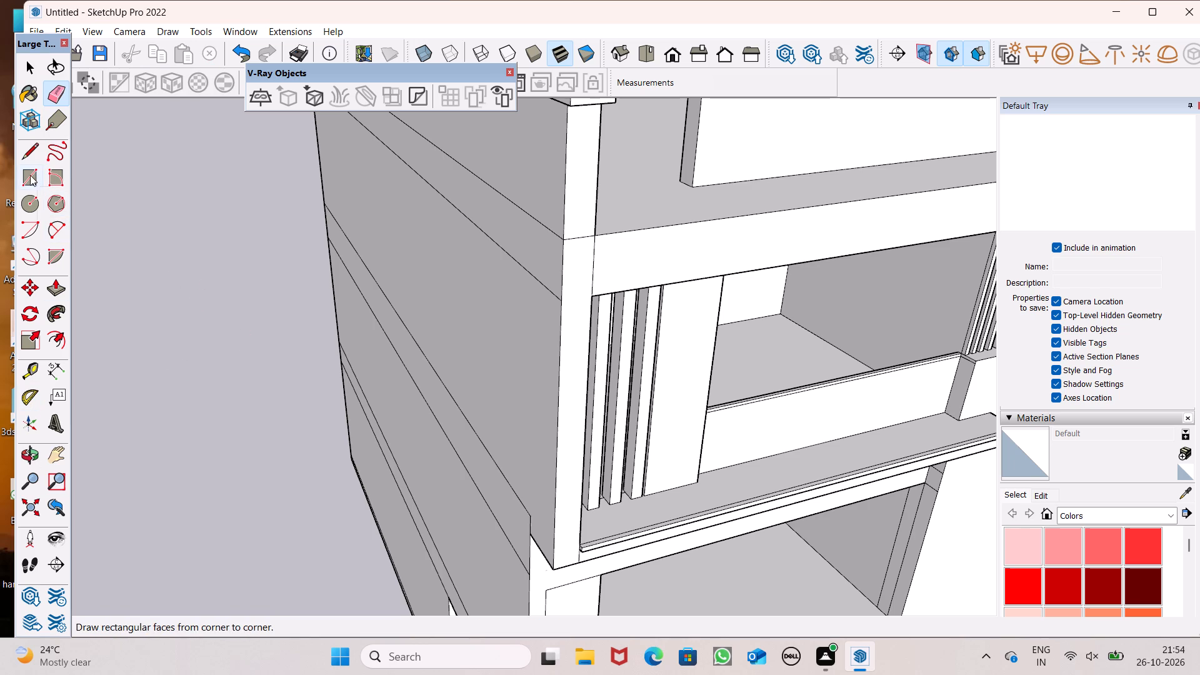
pyautogui.click(27, 178)
pyautogui.scroll(-4, 382, 361)
pyautogui.scroll(3, 503, 284)
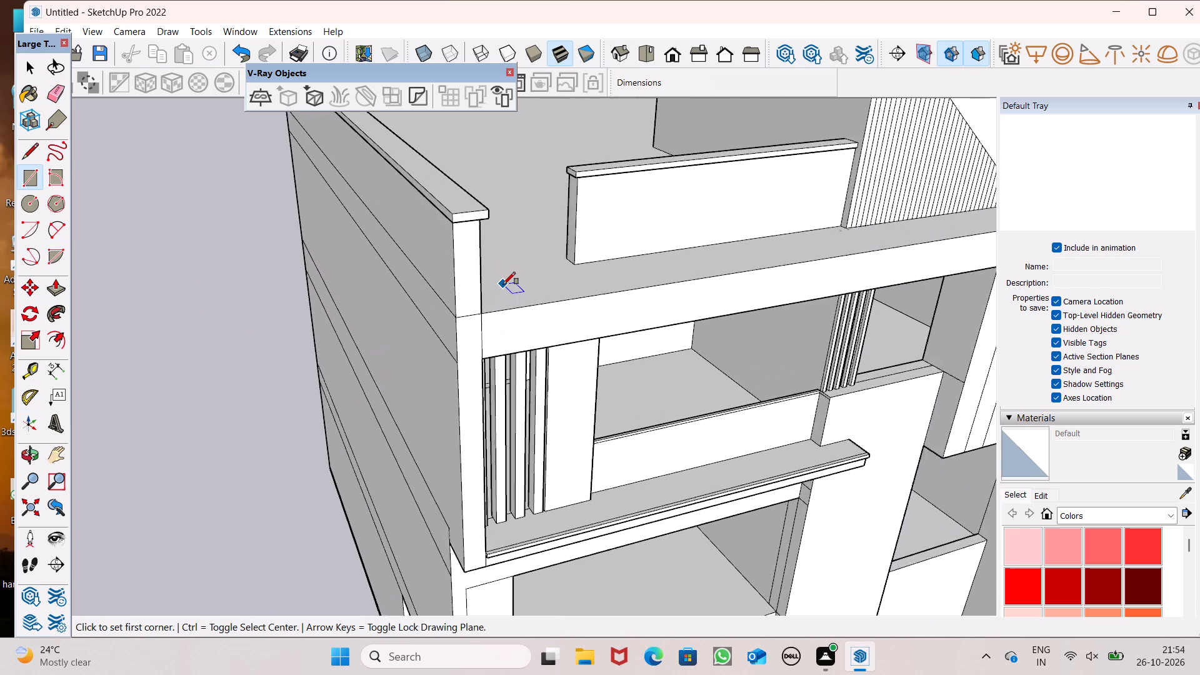
pyautogui.scroll(2, 503, 284)
pyautogui.moveTo(518, 285); pyautogui.dragTo(697, 310, button='middle')
pyautogui.scroll(2, 721, 218)
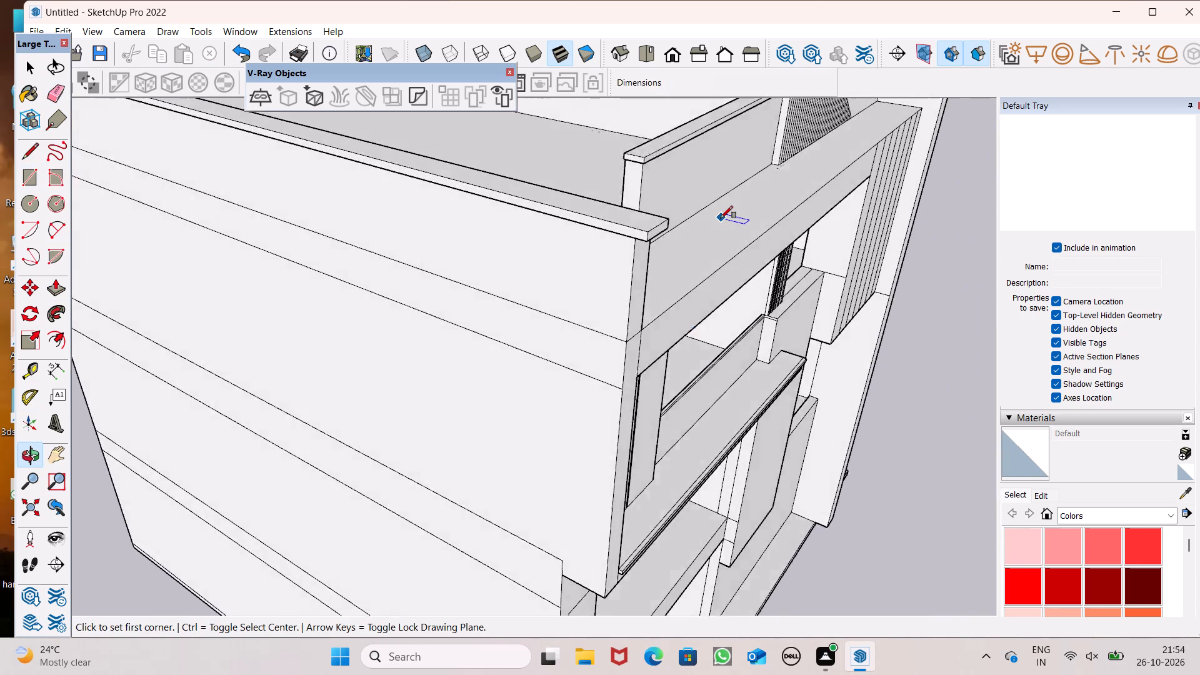
pyautogui.scroll(5, 721, 218)
pyautogui.scroll(-1, 681, 277)
pyautogui.moveTo(729, 291); pyautogui.dragTo(709, 344, button='middle')
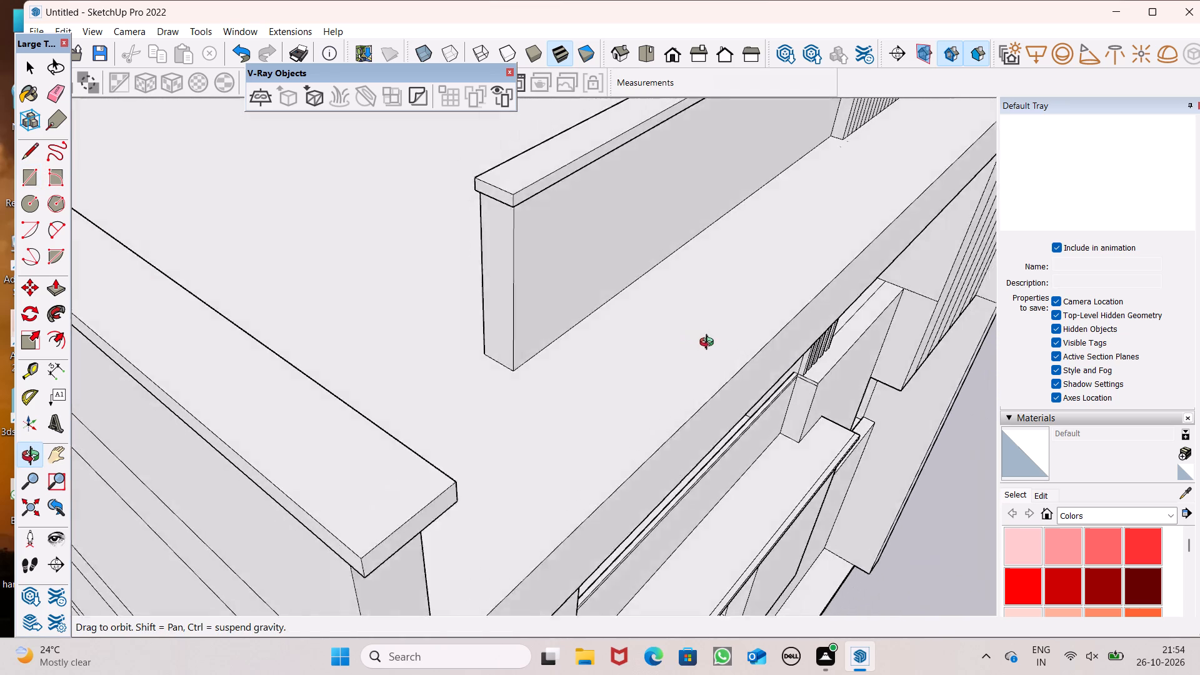
pyautogui.moveTo(709, 344); pyautogui.dragTo(791, 358, button='middle')
pyautogui.scroll(1, 789, 358)
pyautogui.scroll(-3, 712, 395)
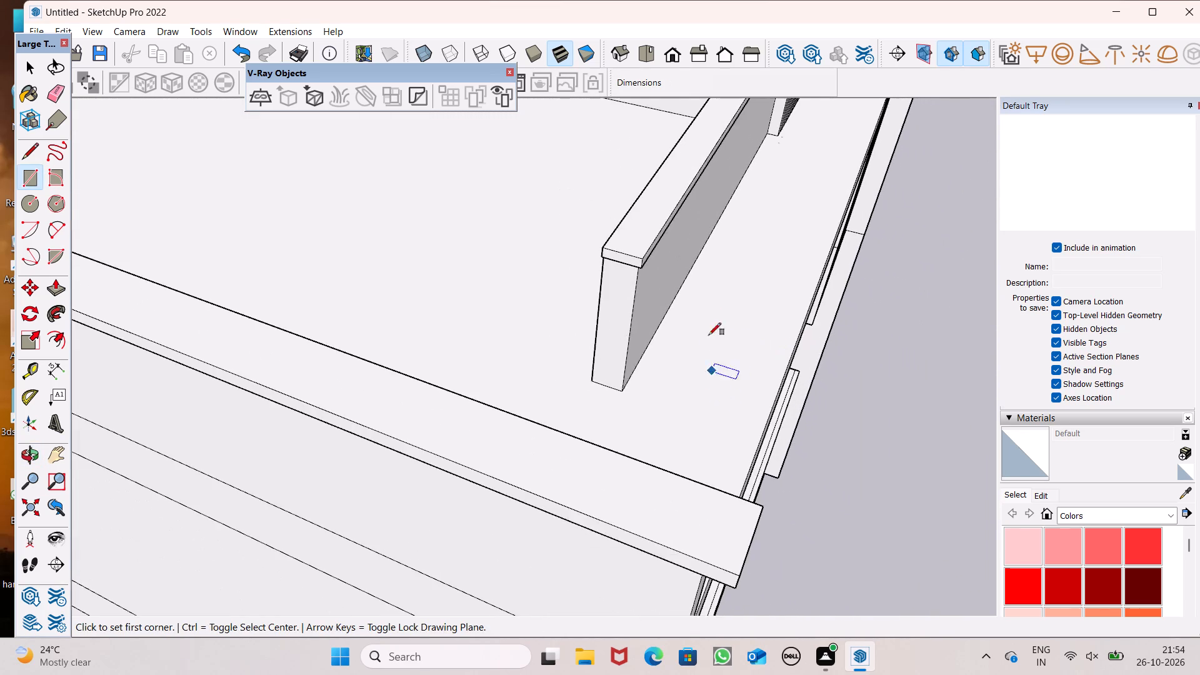
pyautogui.scroll(7, 696, 267)
pyautogui.moveTo(658, 316); pyautogui.dragTo(702, 269, button='middle')
pyautogui.scroll(1, 702, 269)
pyautogui.scroll(-5, 681, 354)
pyautogui.moveTo(671, 386); pyautogui.dragTo(683, 372, button='middle')
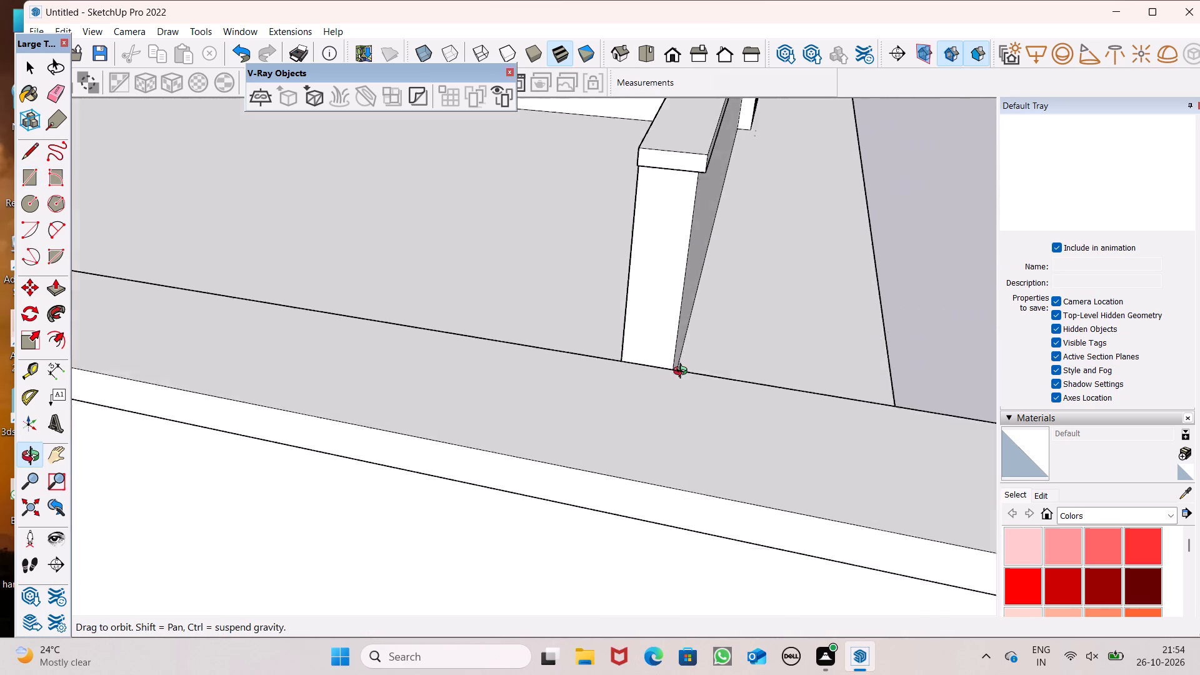
pyautogui.moveTo(683, 372); pyautogui.dragTo(713, 403, button='middle')
pyautogui.scroll(4, 717, 407)
pyautogui.scroll(-2, 644, 403)
pyautogui.moveTo(744, 433); pyautogui.dragTo(752, 416, button='middle')
pyautogui.scroll(-1, 605, 369)
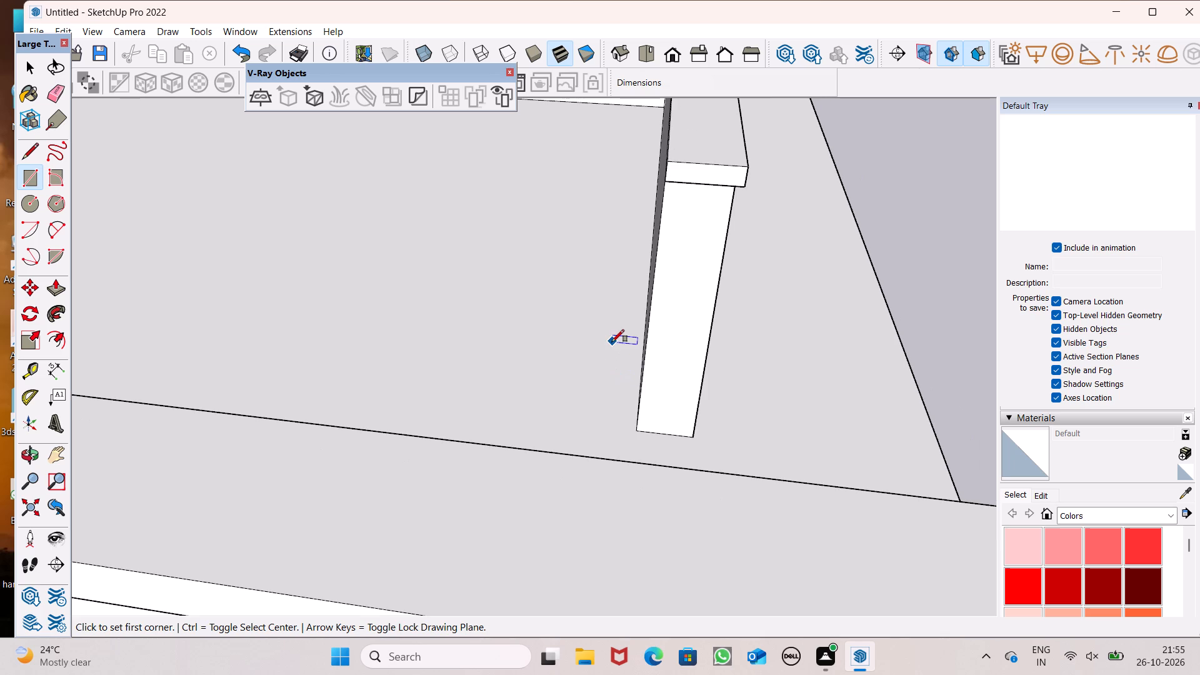
pyautogui.scroll(-1, 530, 427)
pyautogui.scroll(3, 670, 422)
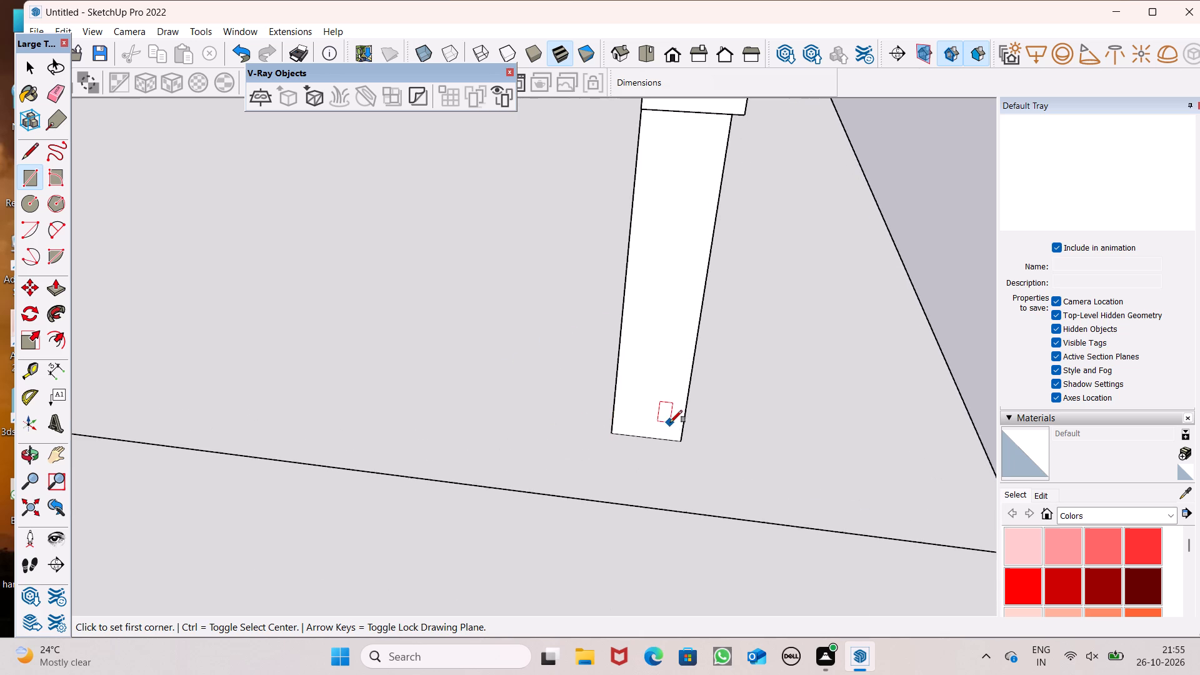
pyautogui.moveTo(707, 459); pyautogui.dragTo(720, 468, button='middle')
pyautogui.scroll(1, 707, 459)
pyautogui.scroll(1, 701, 407)
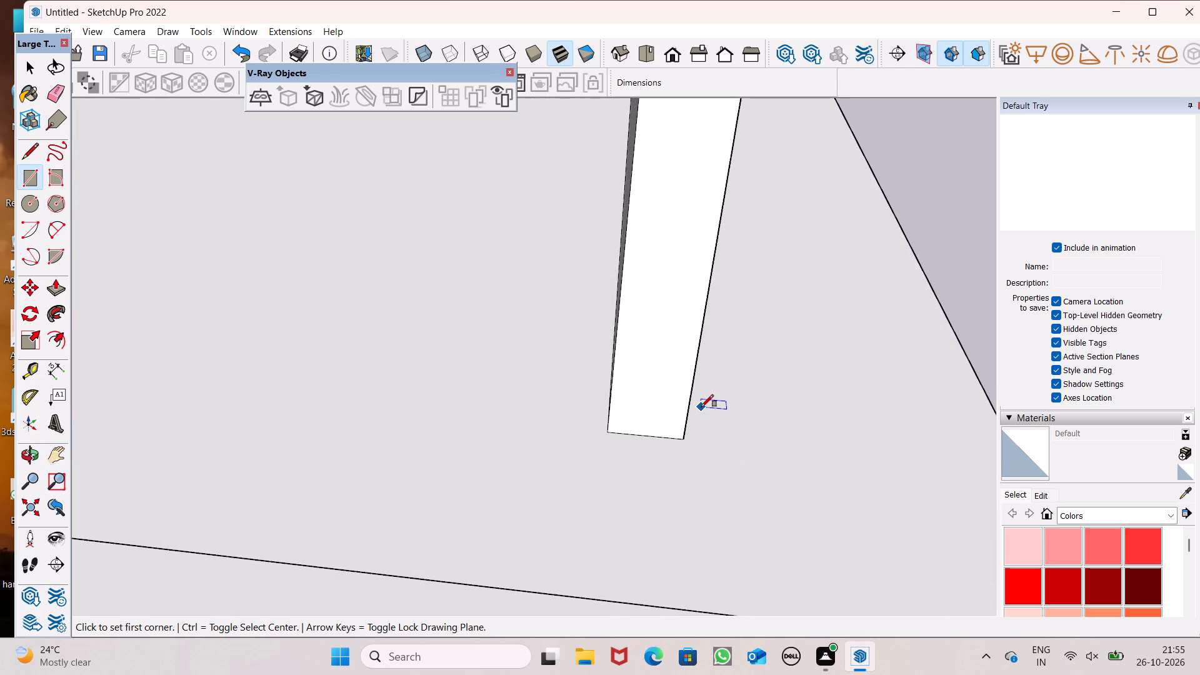
pyautogui.scroll(3, 701, 407)
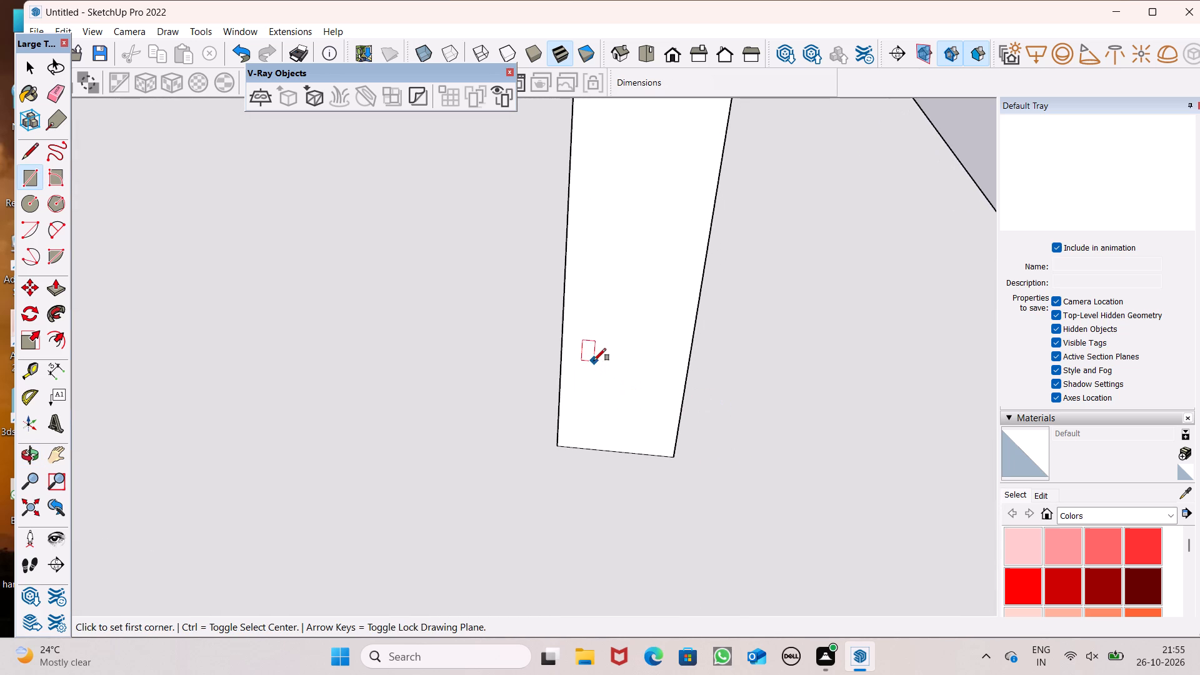
pyautogui.click(594, 361)
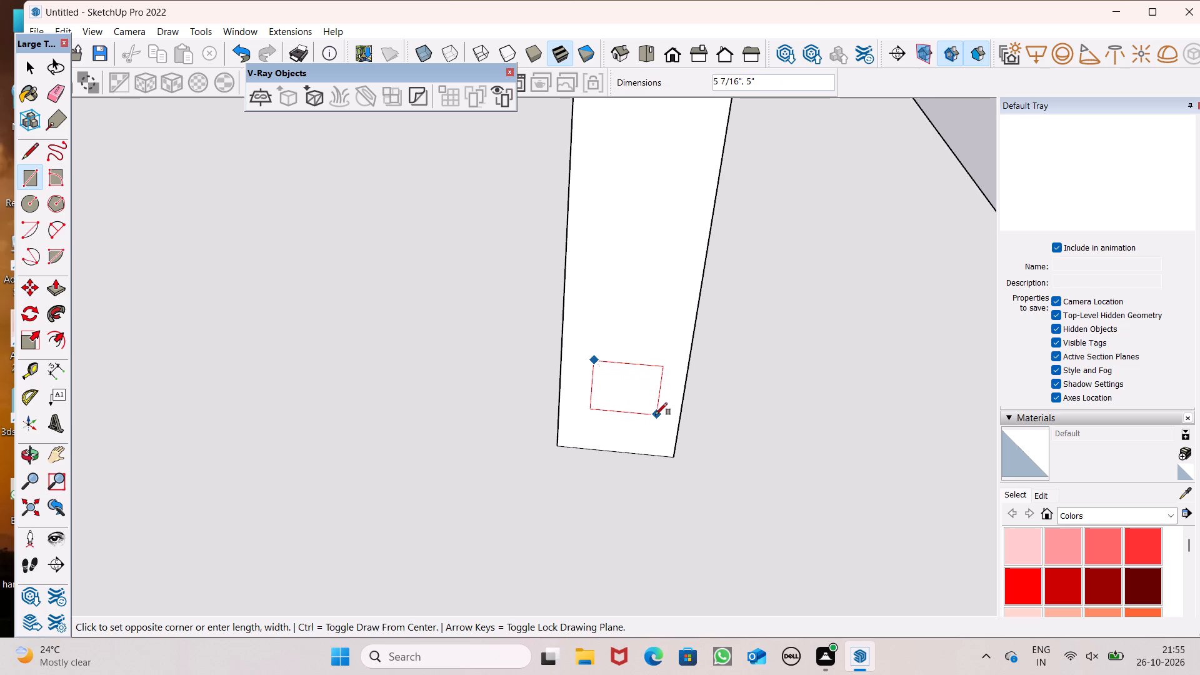
pyautogui.click(650, 413)
pyautogui.press('space')
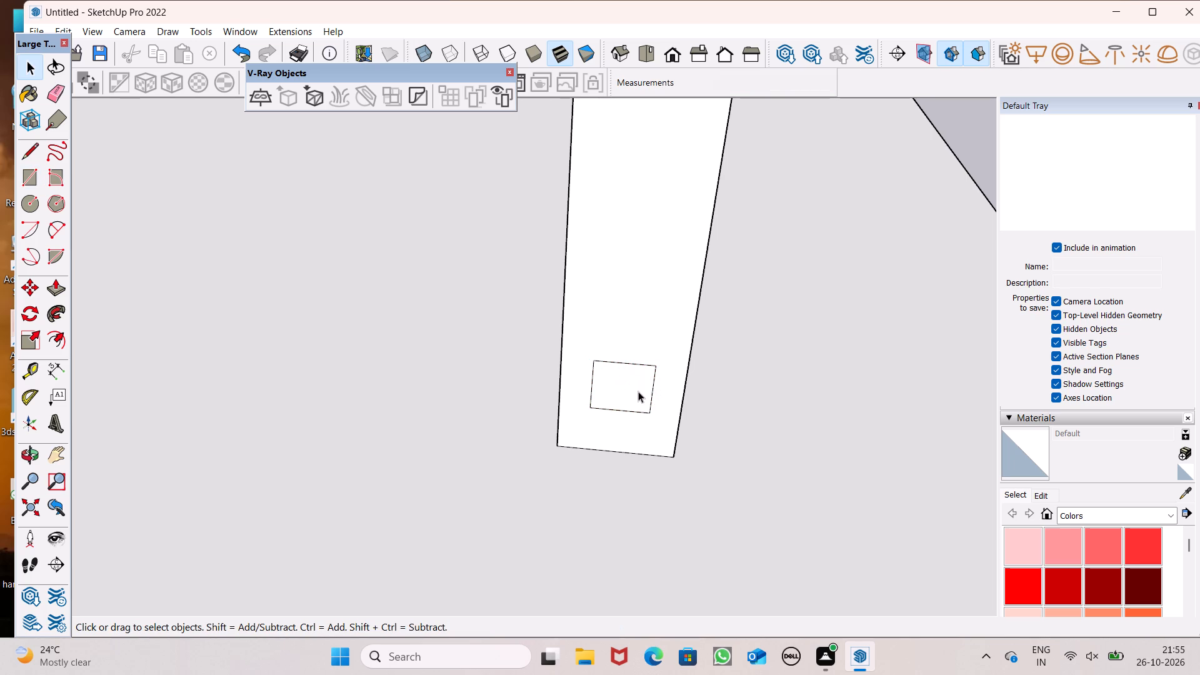
# Move the small rectangle about 2" up the low wall's end face.
pyautogui.scroll(-4, 619, 391)
pyautogui.moveTo(634, 405); pyautogui.dragTo(627, 457, button='middle')
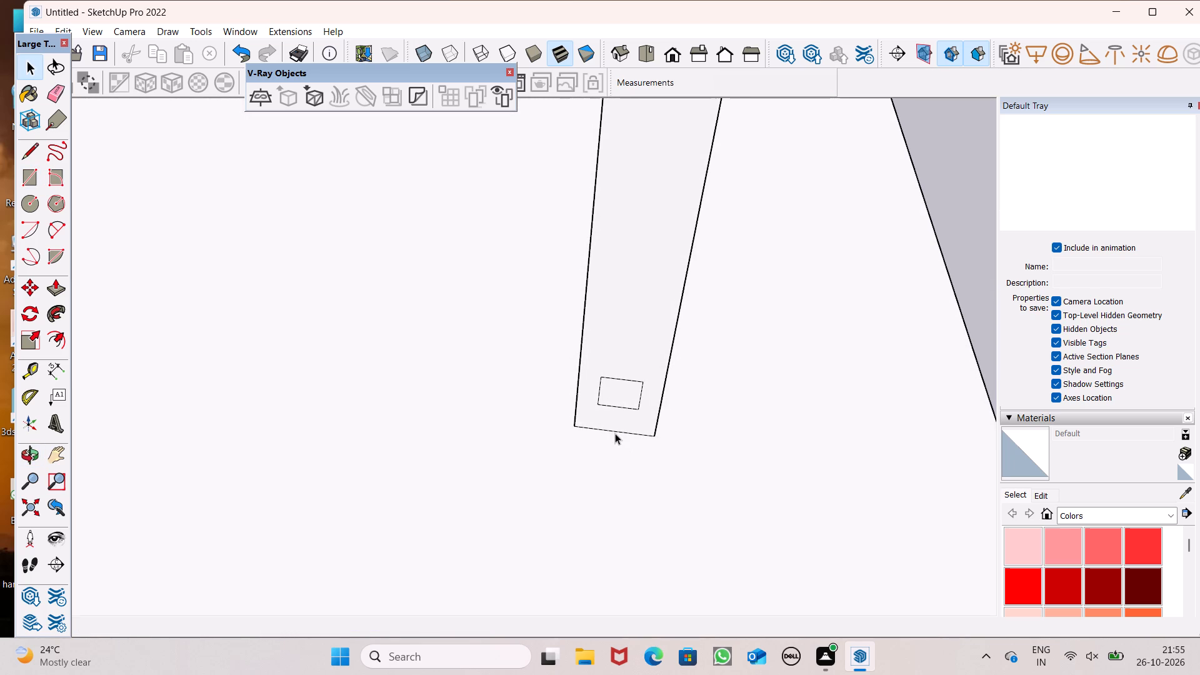
pyautogui.scroll(-1, 615, 433)
pyautogui.scroll(3, 585, 387)
pyautogui.doubleClick(637, 407)
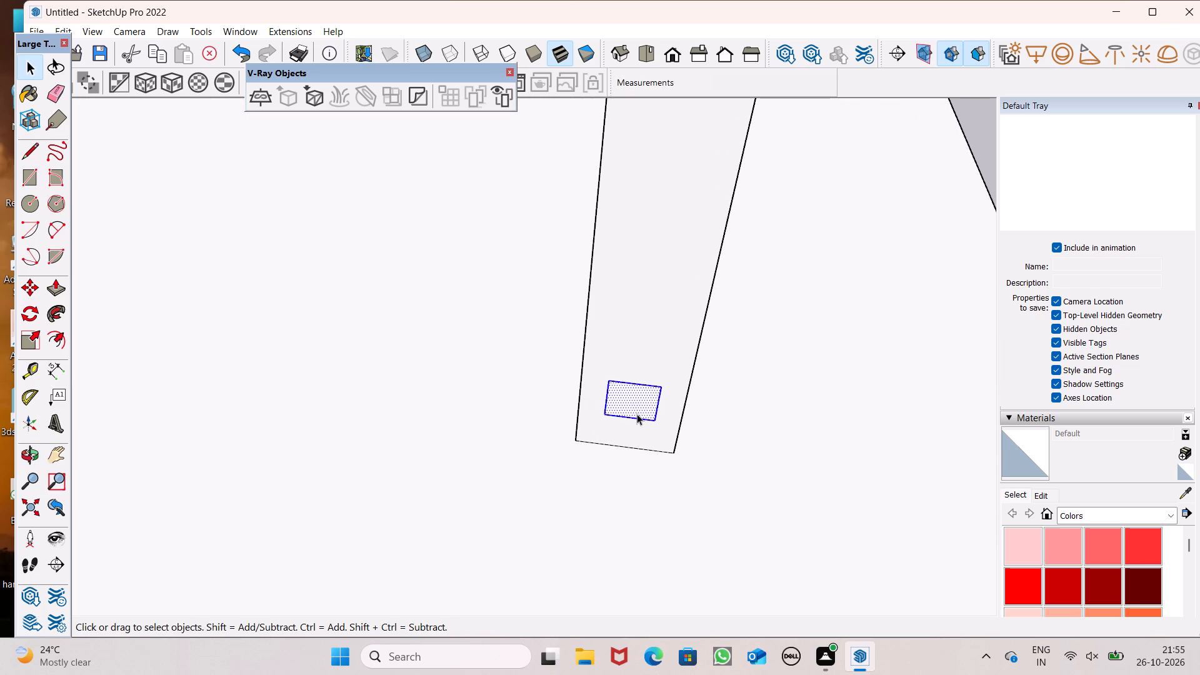
pyautogui.press('m')
pyautogui.press('Return')
pyautogui.moveTo(637, 414); pyautogui.dragTo(636, 406)
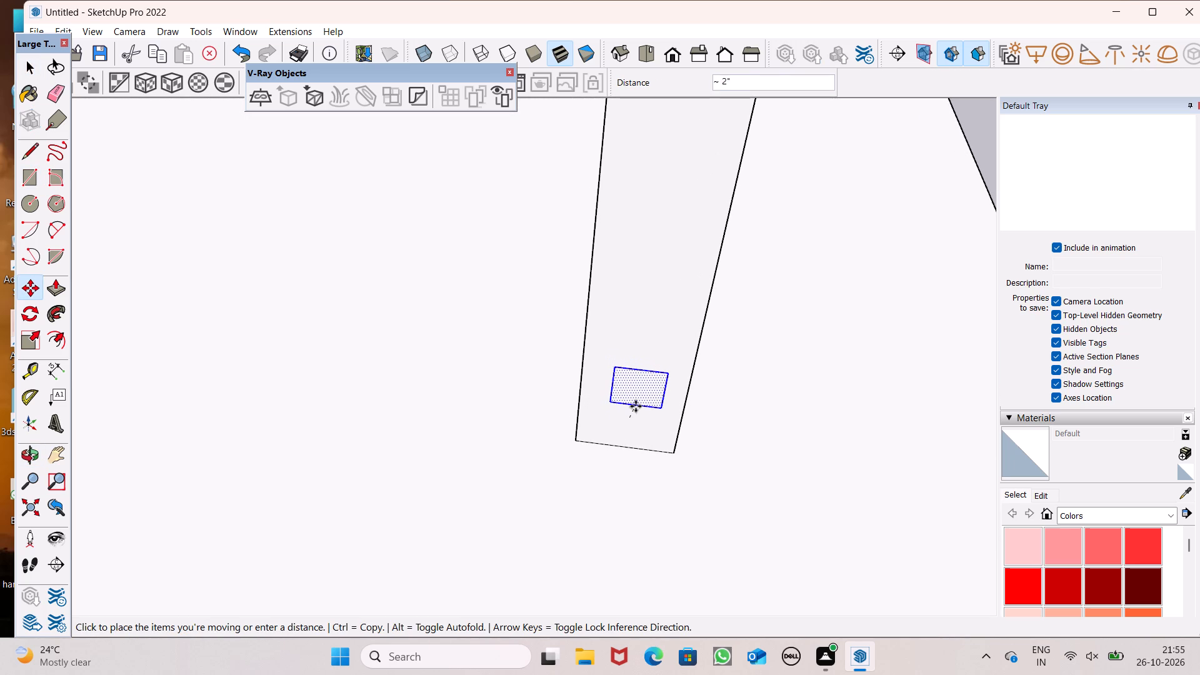
pyautogui.moveTo(636, 406); pyautogui.dragTo(631, 400)
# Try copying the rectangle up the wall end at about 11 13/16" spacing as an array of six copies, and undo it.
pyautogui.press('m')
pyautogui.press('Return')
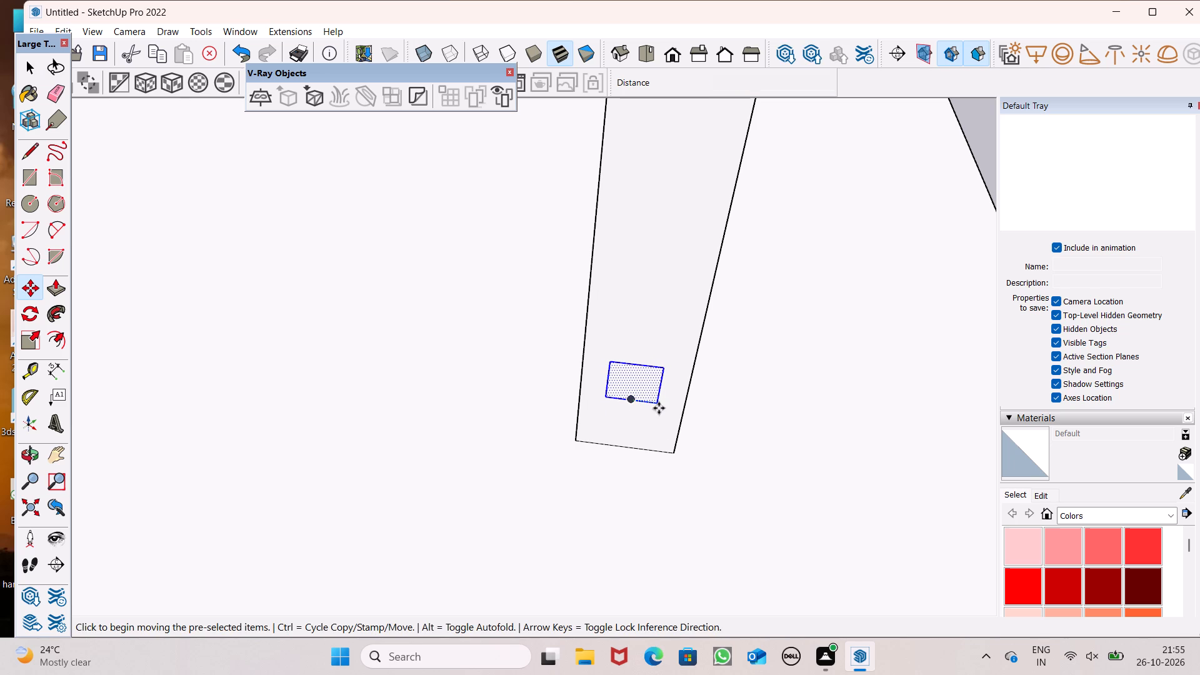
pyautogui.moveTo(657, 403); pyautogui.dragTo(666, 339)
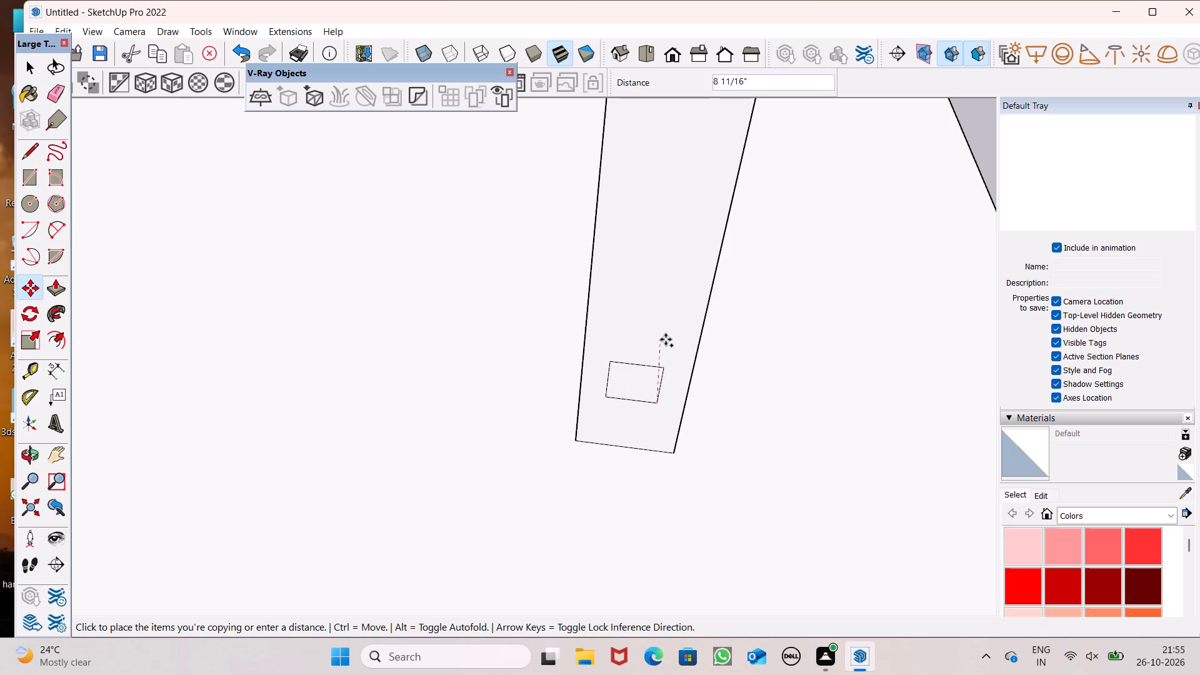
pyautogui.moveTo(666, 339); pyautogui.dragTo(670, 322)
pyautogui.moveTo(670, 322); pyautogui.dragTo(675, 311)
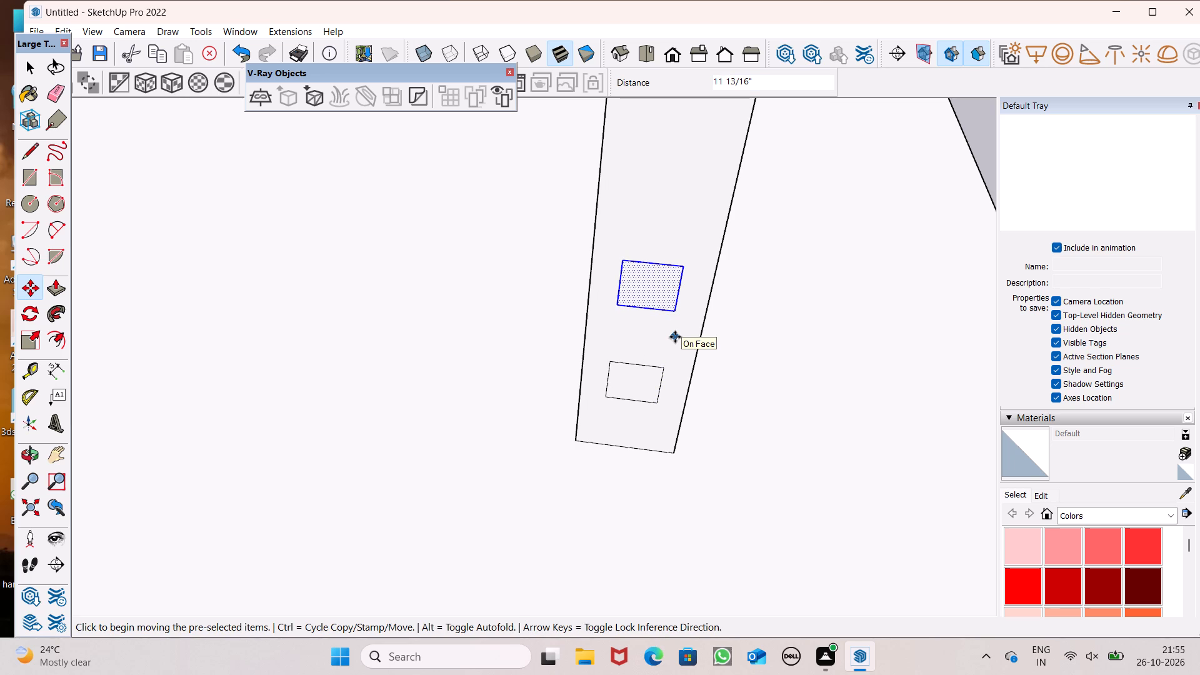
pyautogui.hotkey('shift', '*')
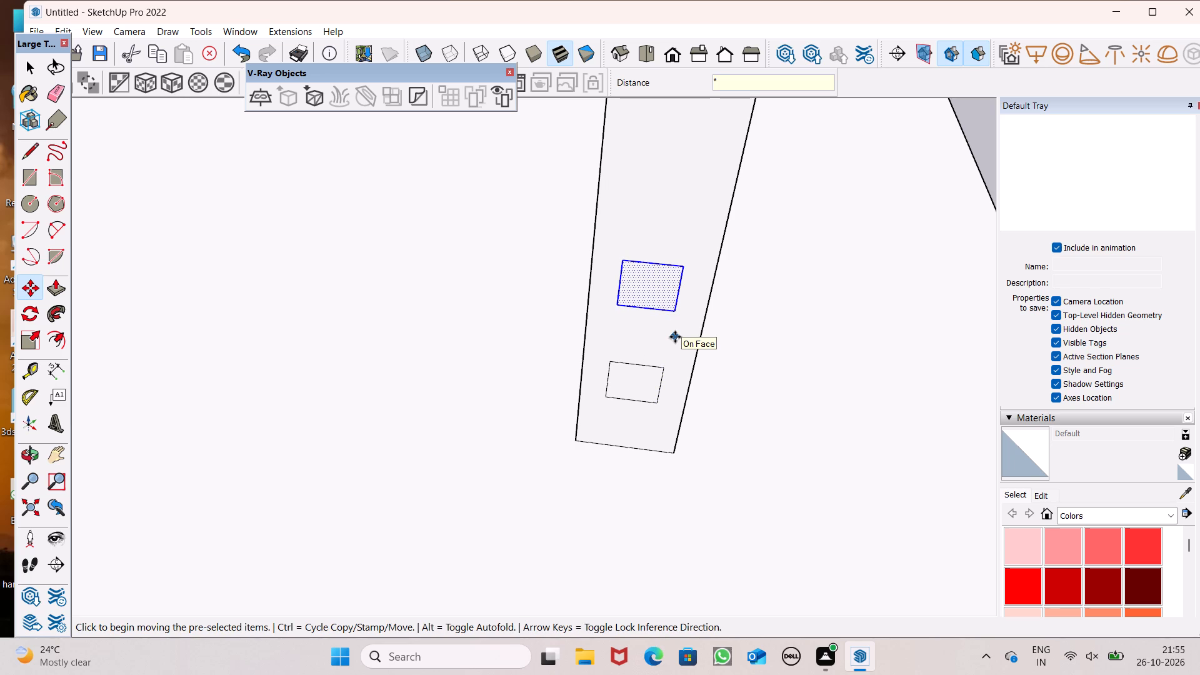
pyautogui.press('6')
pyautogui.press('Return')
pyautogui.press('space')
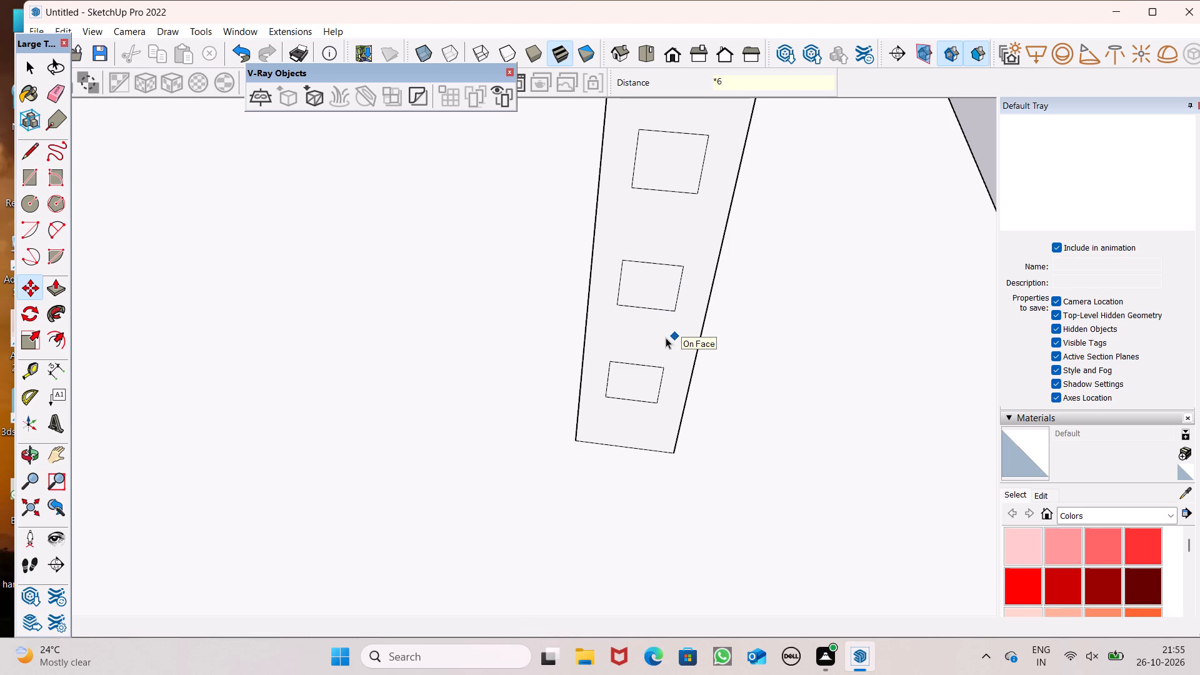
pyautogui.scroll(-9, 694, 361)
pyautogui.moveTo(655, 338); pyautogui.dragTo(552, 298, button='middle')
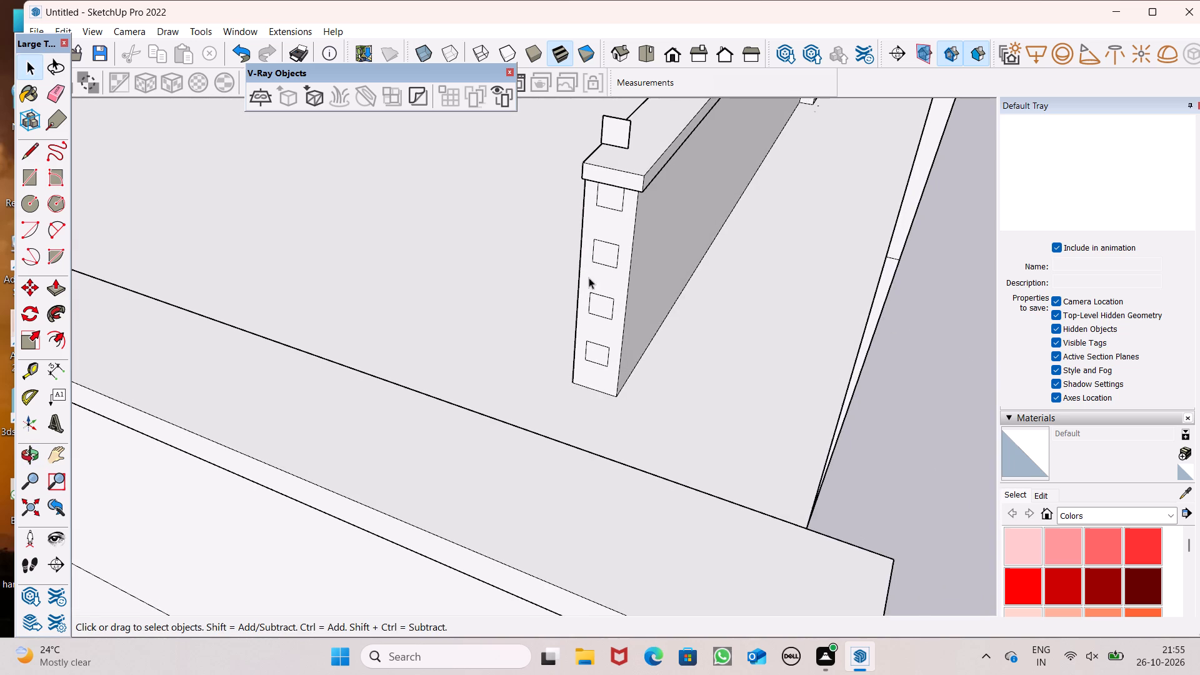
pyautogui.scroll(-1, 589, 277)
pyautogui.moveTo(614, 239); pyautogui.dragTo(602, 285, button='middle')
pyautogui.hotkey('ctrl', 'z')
# Move the small rectangle about 1 1/8" down the low wall's end face and nudge it slightly sideways.
pyautogui.scroll(-2, 602, 286)
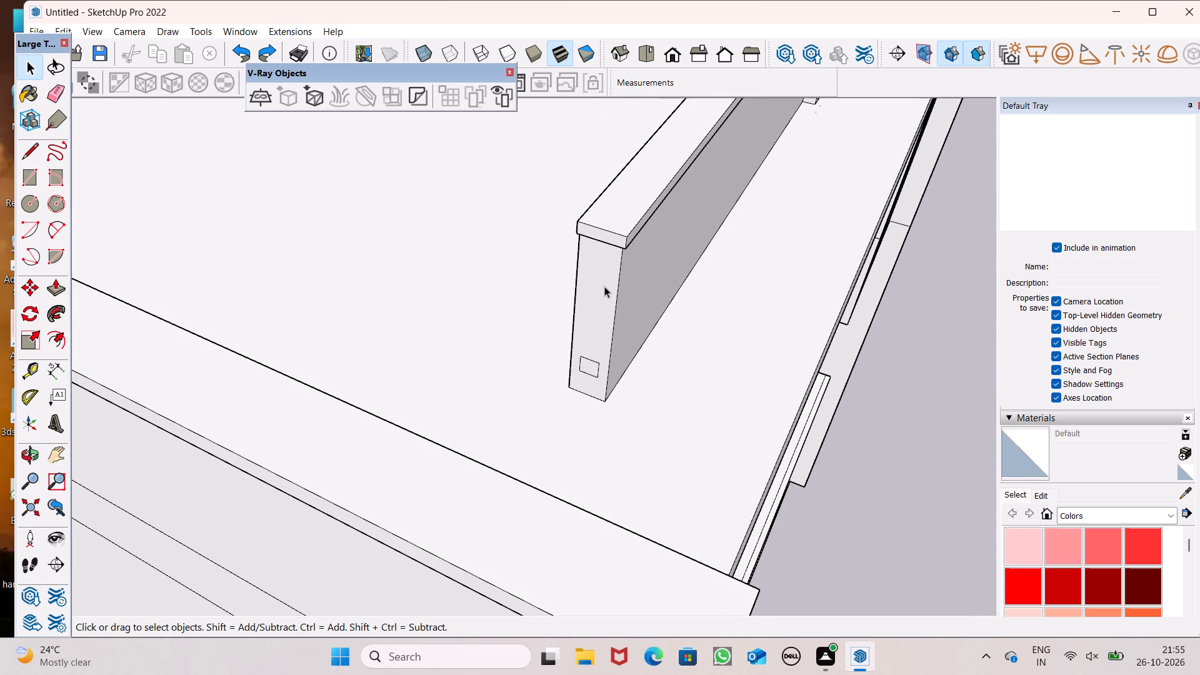
pyautogui.scroll(-3, 663, 432)
pyautogui.moveTo(662, 432); pyautogui.dragTo(716, 407, button='middle')
pyautogui.middleClick(716, 407)
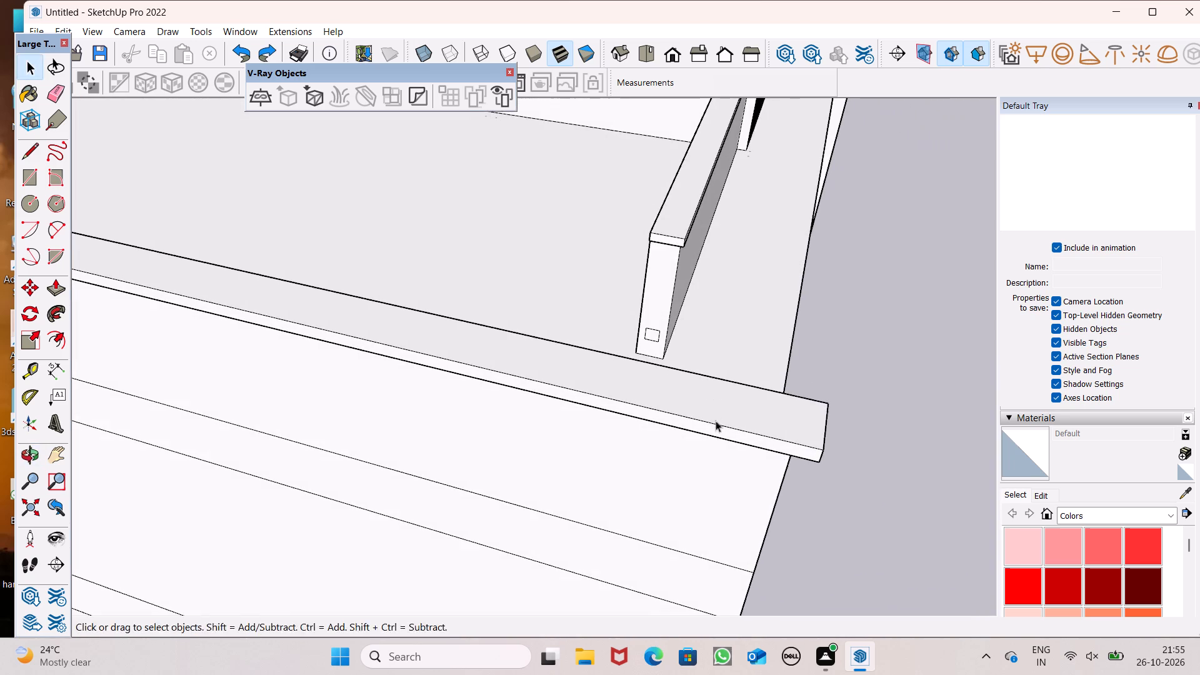
pyautogui.moveTo(716, 431); pyautogui.dragTo(716, 437, button='middle')
pyautogui.scroll(5, 609, 324)
pyautogui.moveTo(704, 398); pyautogui.dragTo(682, 405, button='middle')
pyautogui.scroll(6, 682, 357)
pyautogui.moveTo(680, 406); pyautogui.dragTo(694, 393, button='middle')
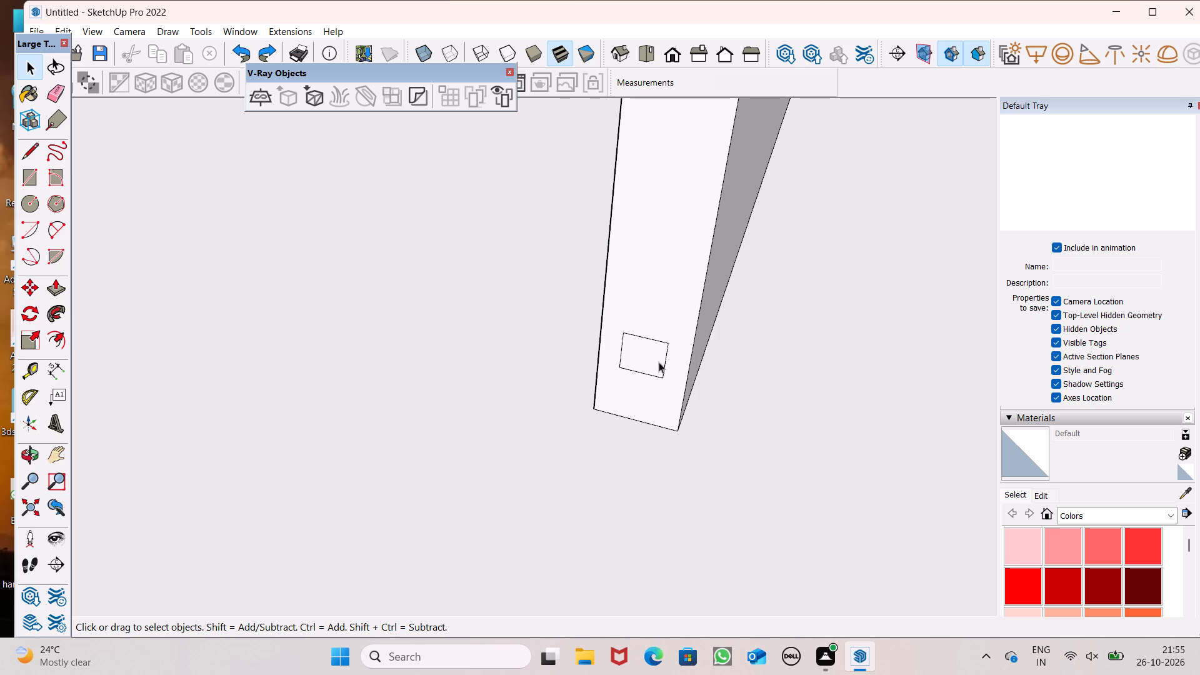
pyautogui.doubleClick(658, 362)
pyautogui.press('m')
pyautogui.press('Return')
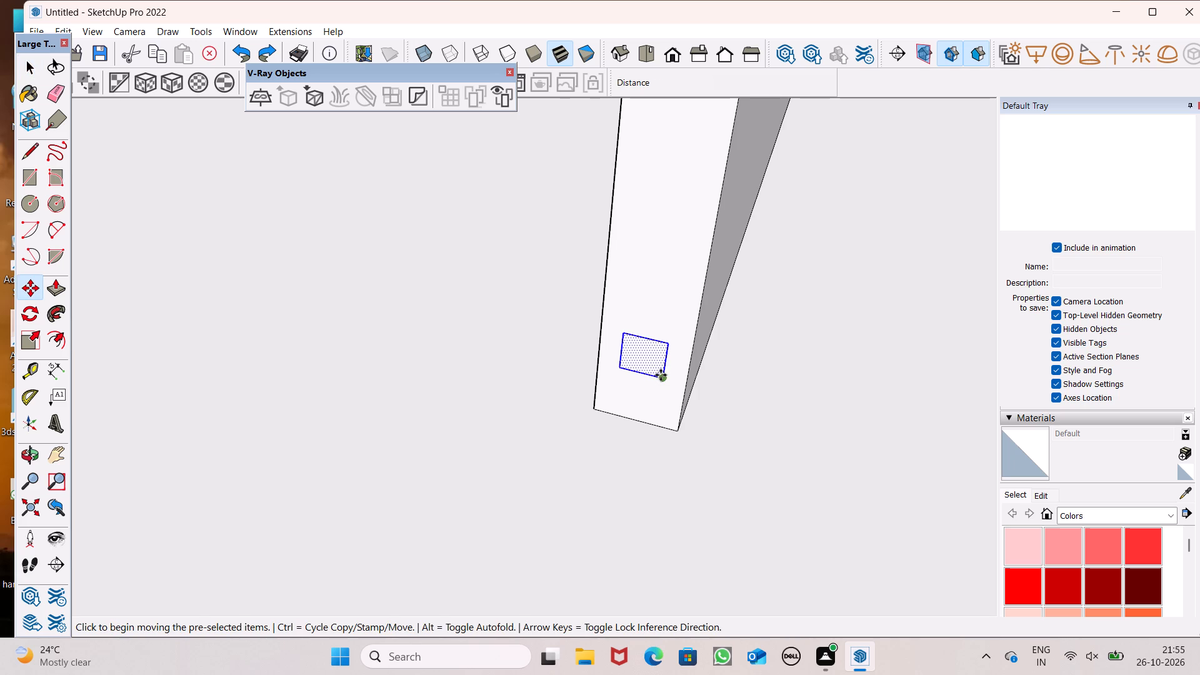
pyautogui.moveTo(661, 374); pyautogui.dragTo(661, 386)
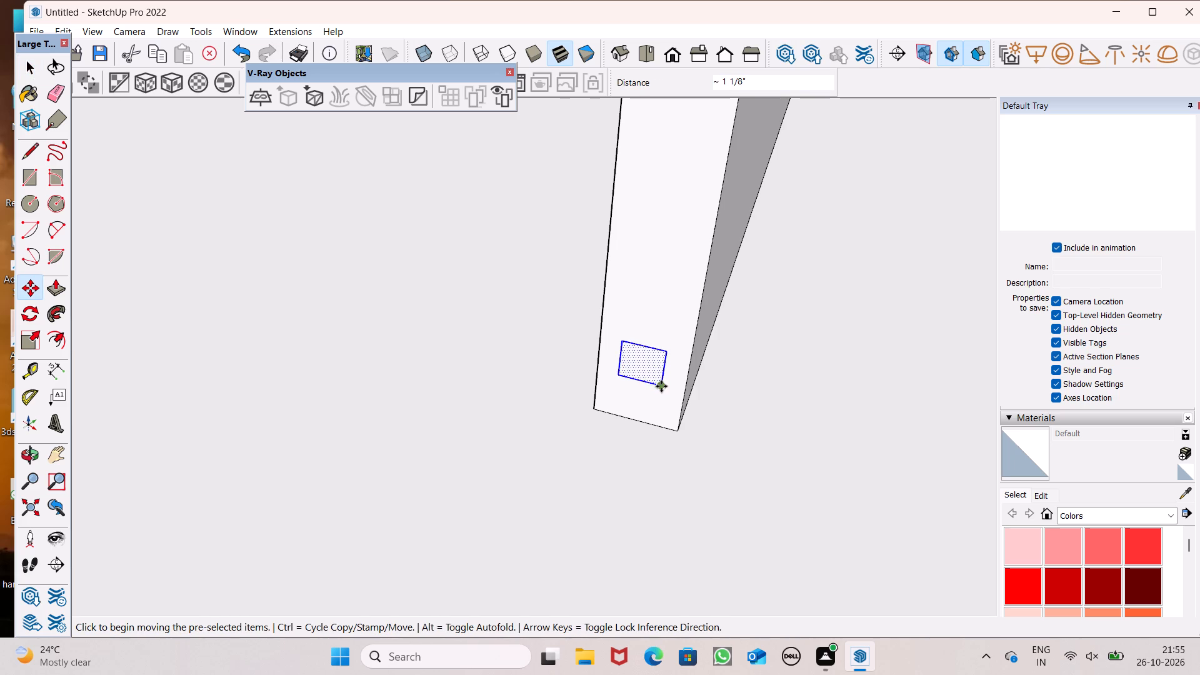
pyautogui.moveTo(661, 391); pyautogui.dragTo(686, 378, button='middle')
pyautogui.scroll(5, 678, 366)
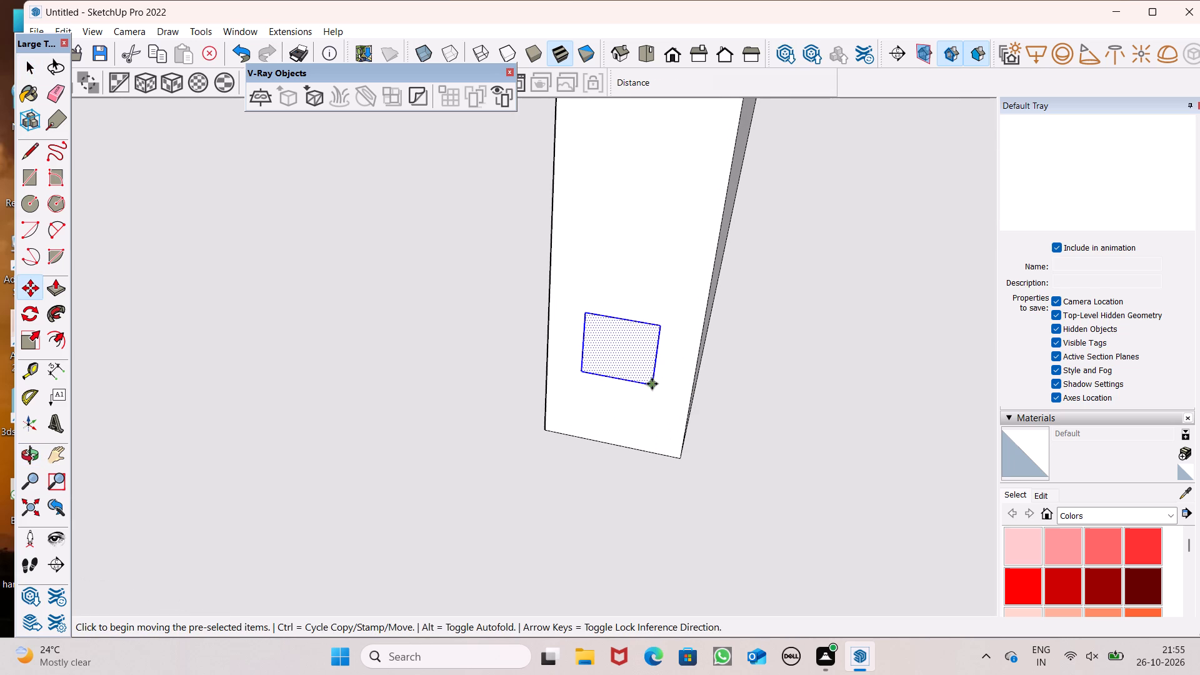
pyautogui.moveTo(651, 383); pyautogui.dragTo(657, 387)
# Copy the rectangle 10" up the wall's end face and multiply it into an array of four copies.
pyautogui.moveTo(659, 389); pyautogui.dragTo(667, 261)
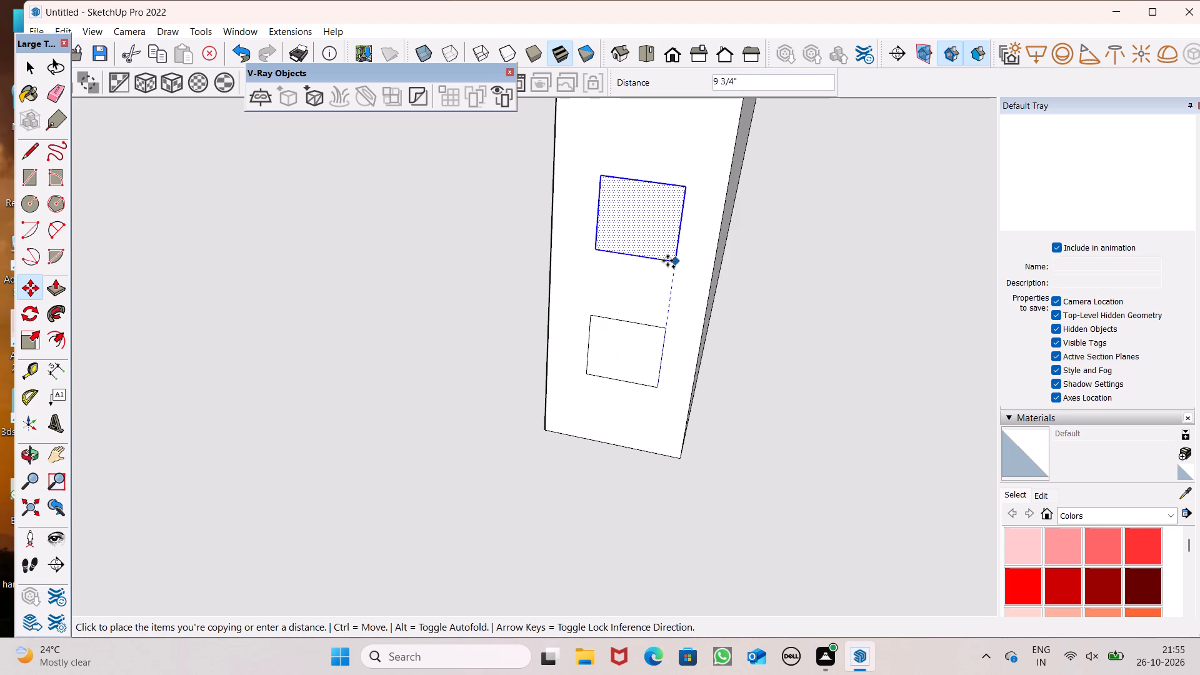
pyautogui.moveTo(667, 261); pyautogui.dragTo(669, 257)
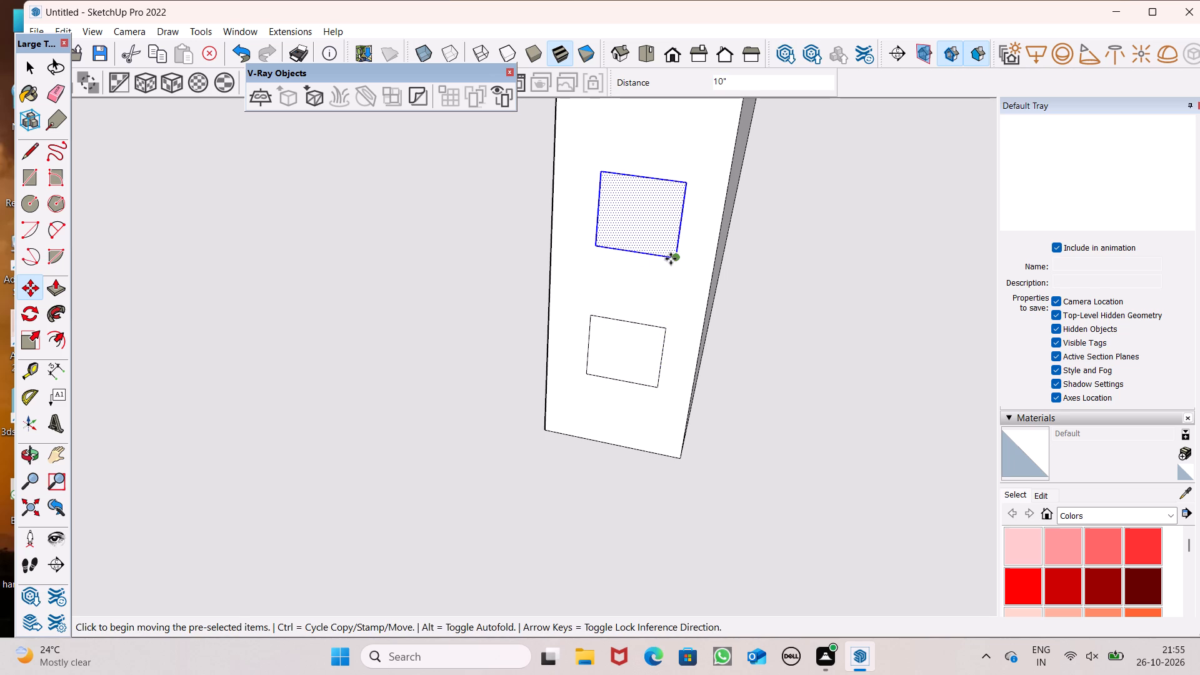
pyautogui.write('*4')
pyautogui.press('Return')
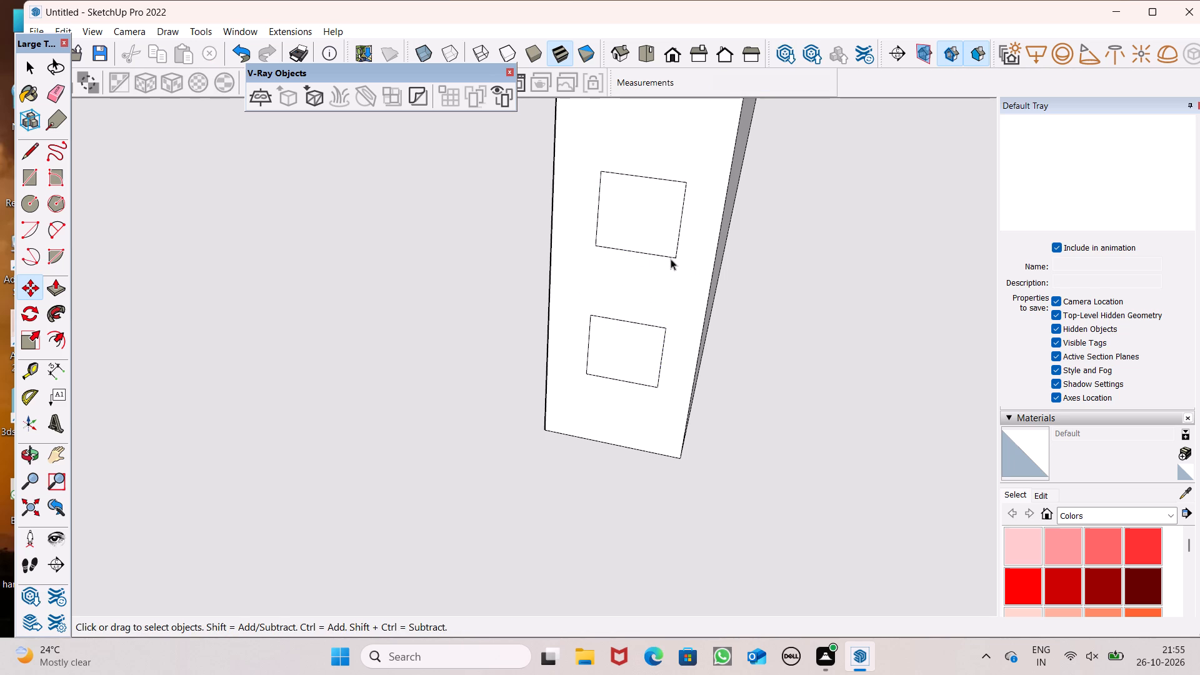
# Erase the topmost partial rectangle directly beneath the low wall's cap.
pyautogui.press('space')
pyautogui.scroll(-10, 671, 257)
pyautogui.scroll(-4, 654, 330)
pyautogui.moveTo(654, 323); pyautogui.dragTo(600, 264, button='middle')
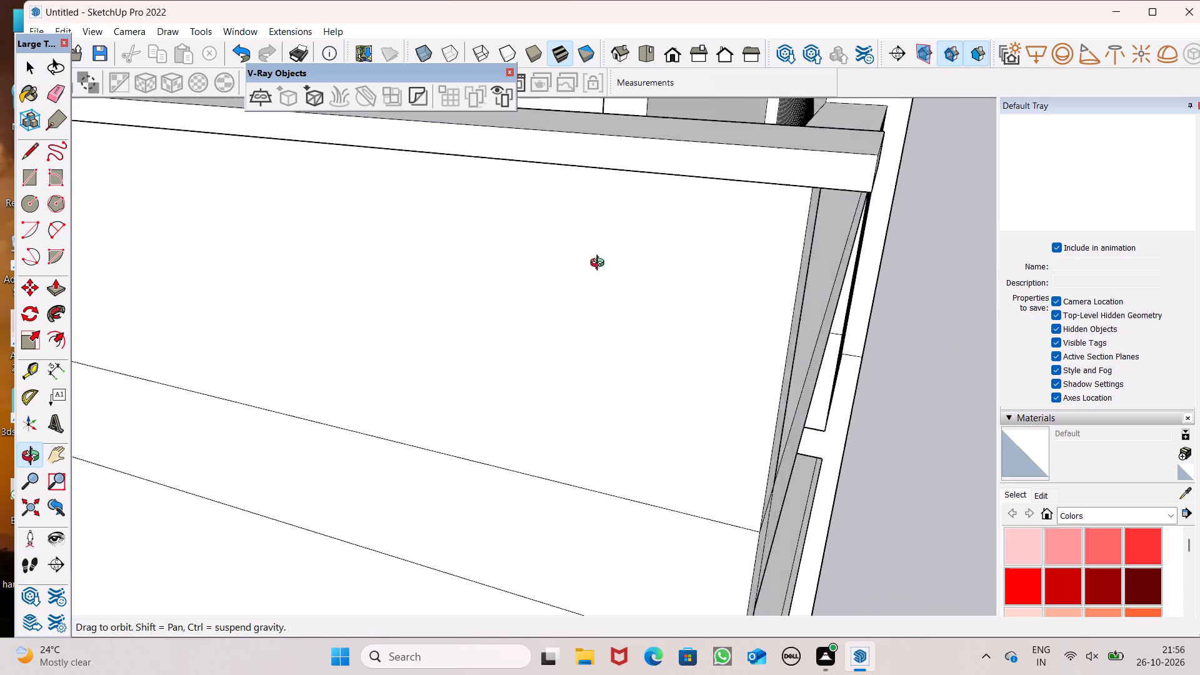
pyautogui.moveTo(600, 264); pyautogui.dragTo(537, 394, button='middle')
pyautogui.scroll(7, 574, 316)
pyautogui.moveTo(574, 310); pyautogui.dragTo(684, 98, button='middle')
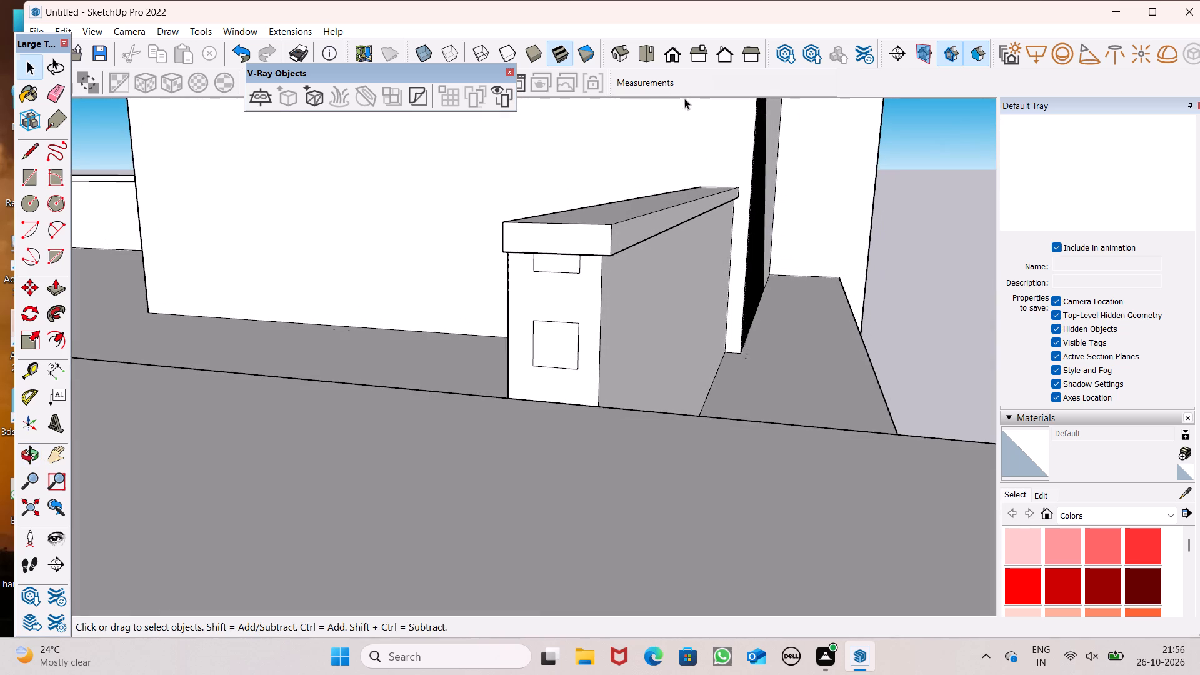
pyautogui.scroll(6, 554, 323)
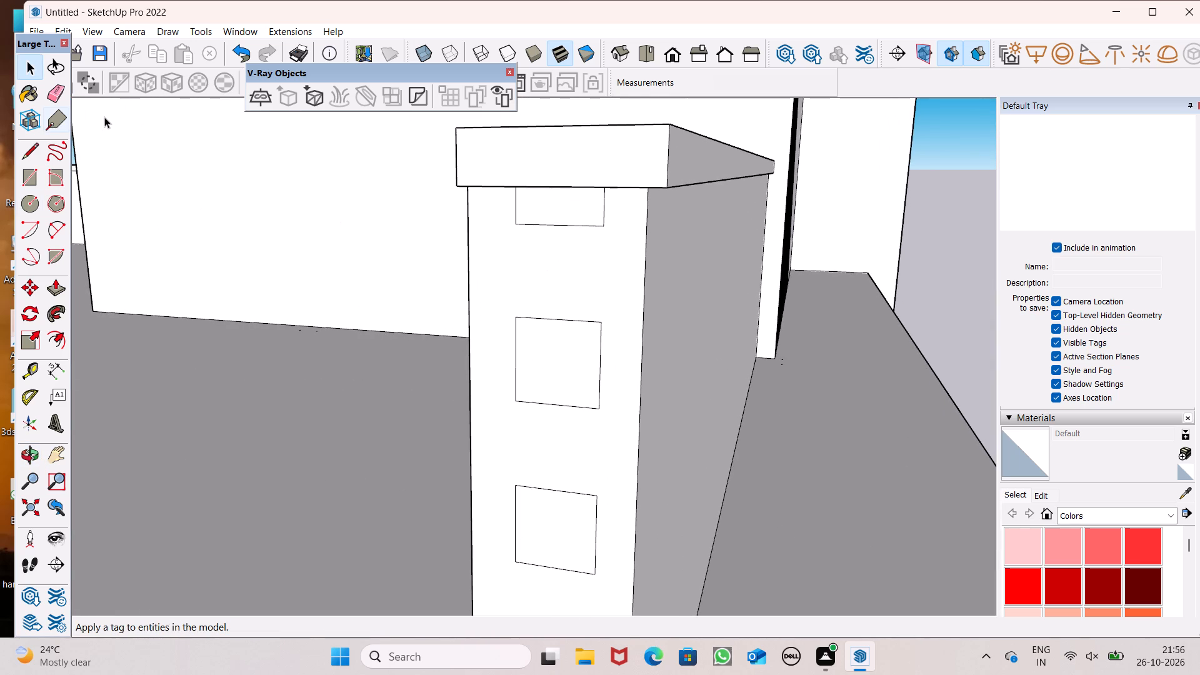
pyautogui.click(53, 94)
pyautogui.moveTo(514, 215); pyautogui.dragTo(519, 218)
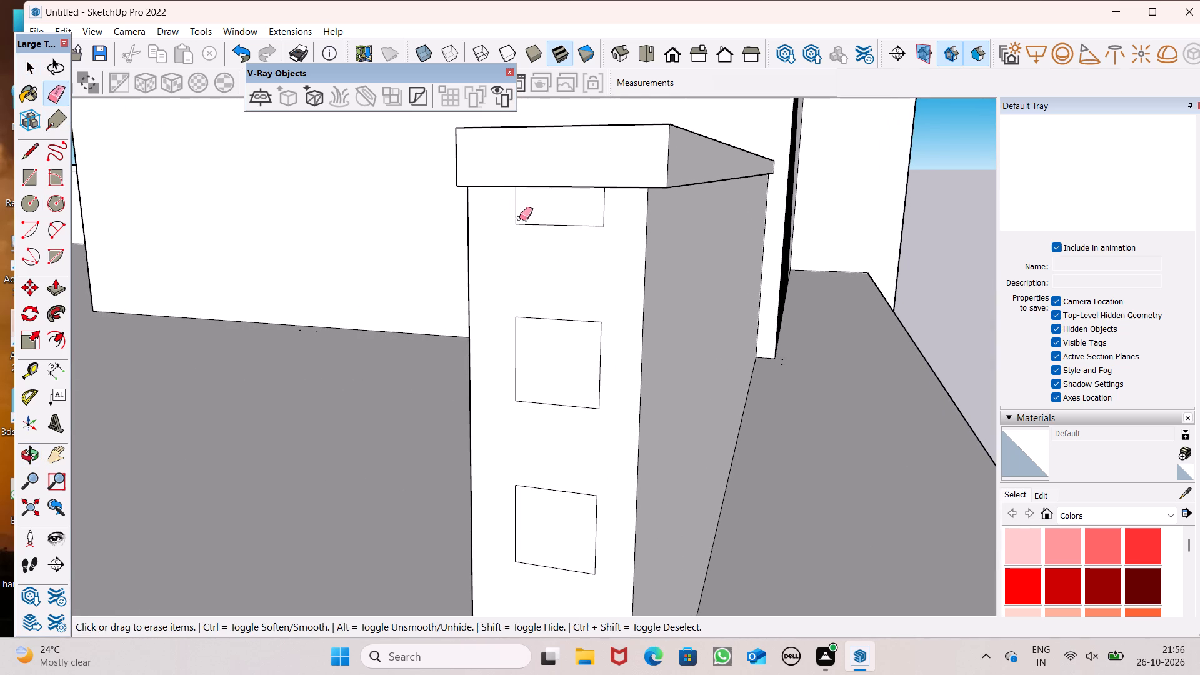
pyautogui.moveTo(519, 218); pyautogui.dragTo(618, 224)
pyautogui.press('space')
# Push/Pull the lowest rectangle on the low wall's end about 5' 8 9/16" toward the side parapet as a horizontal bar.
pyautogui.scroll(-8, 522, 221)
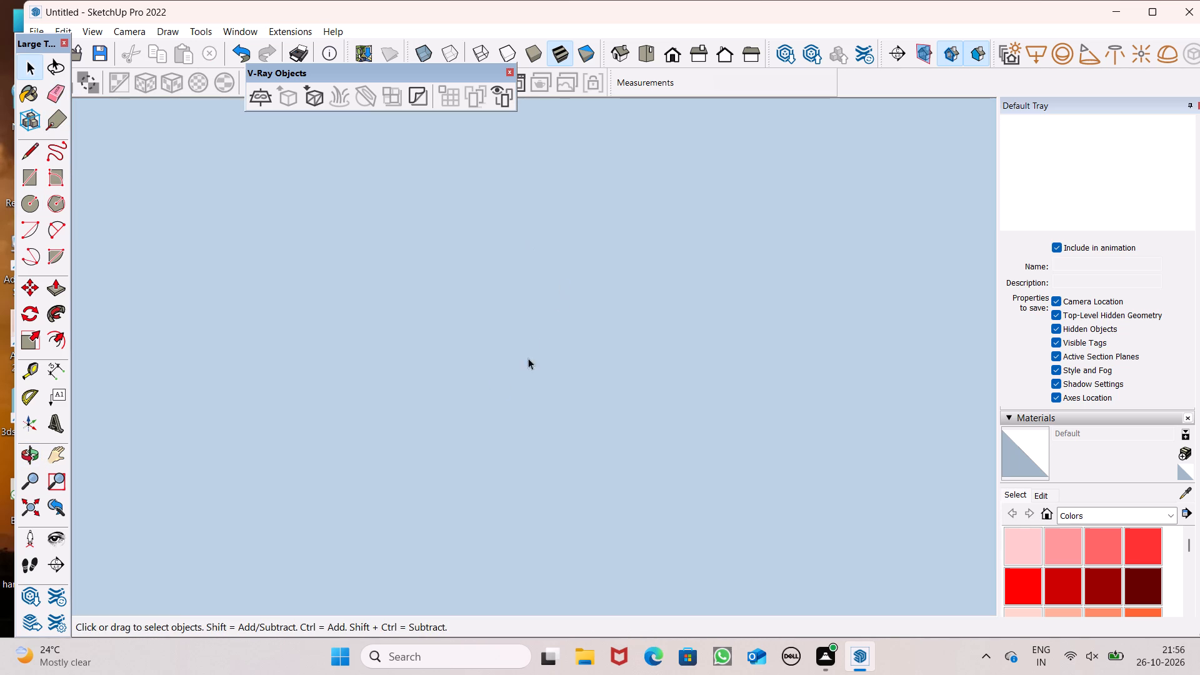
pyautogui.moveTo(519, 371); pyautogui.dragTo(326, 449, button='middle')
pyautogui.click(671, 47)
pyautogui.scroll(-5, 684, 111)
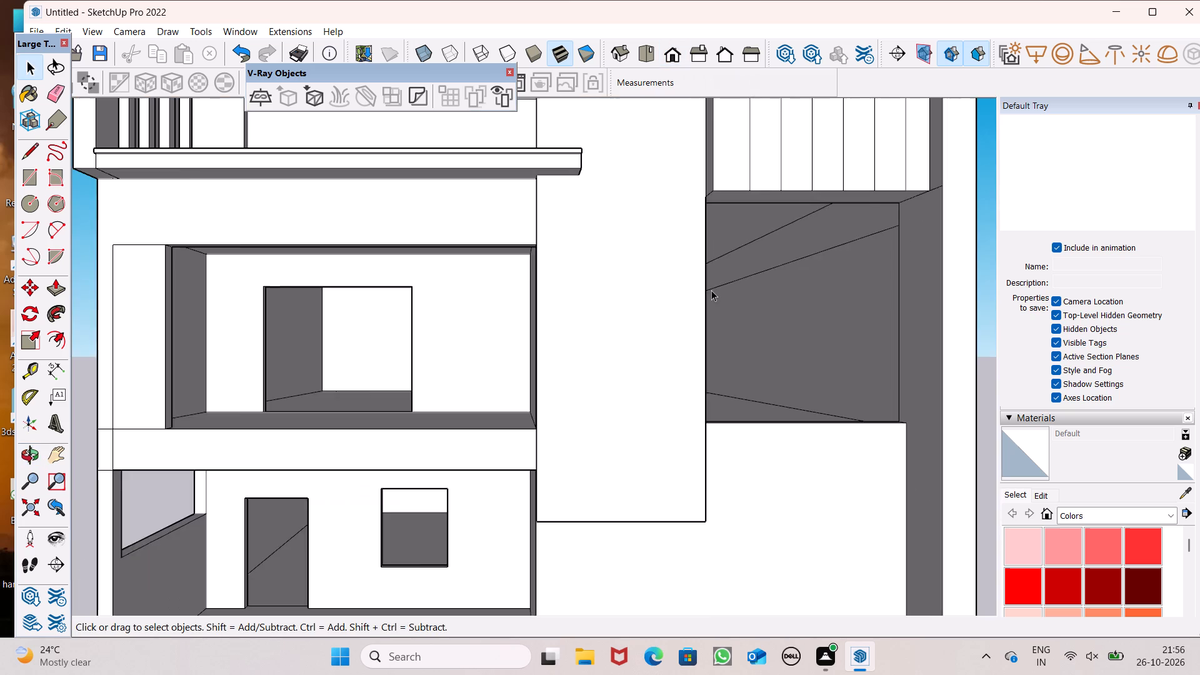
pyautogui.scroll(-8, 711, 290)
pyautogui.moveTo(707, 330); pyautogui.dragTo(766, 526, button='middle')
pyautogui.scroll(9, 504, 199)
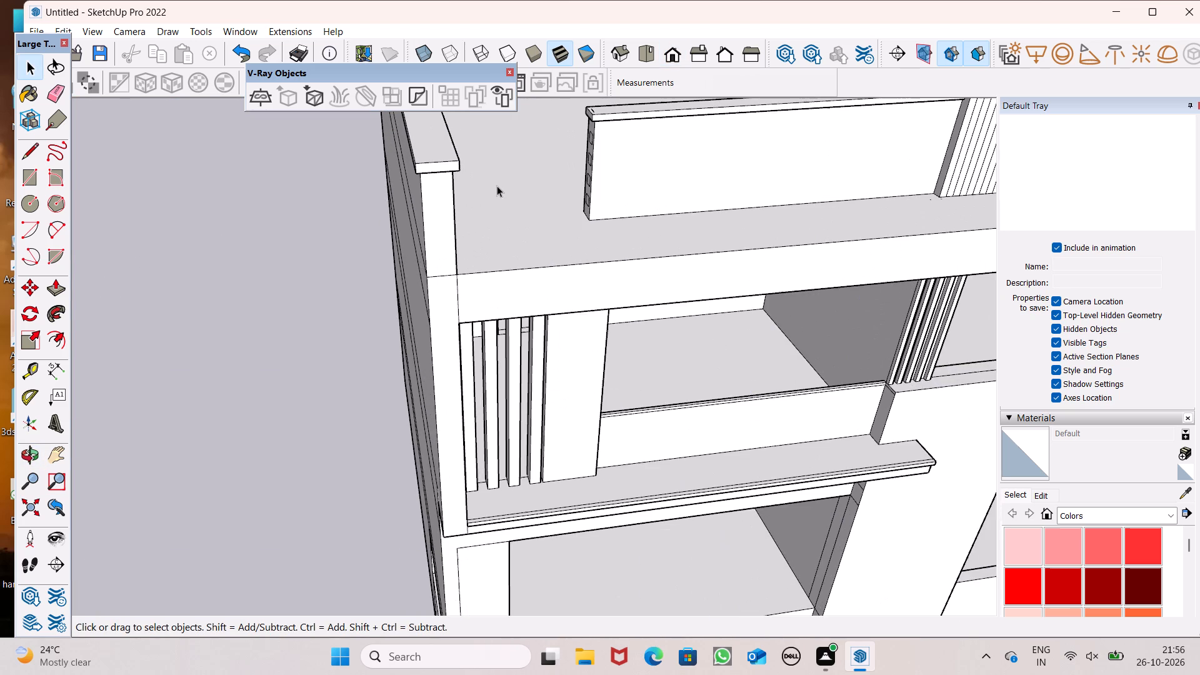
pyautogui.scroll(3, 527, 179)
pyautogui.moveTo(562, 223); pyautogui.dragTo(652, 269, button='middle')
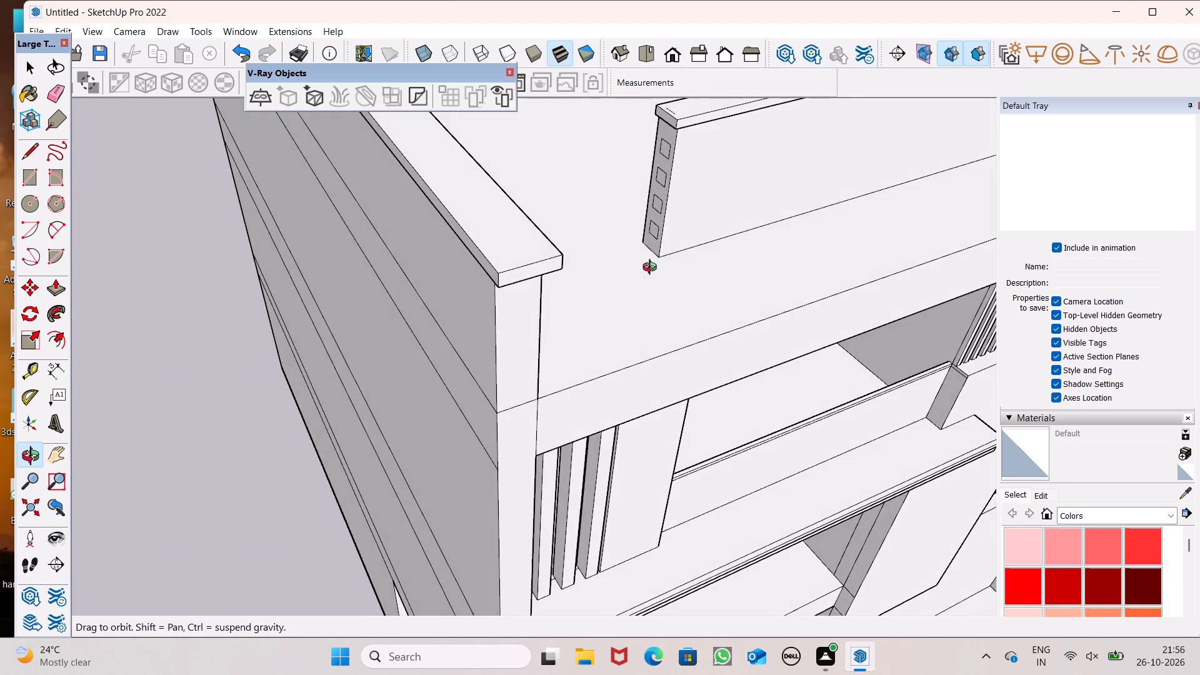
pyautogui.moveTo(652, 269); pyautogui.dragTo(646, 272, button='middle')
pyautogui.middleClick(646, 272)
pyautogui.click(52, 289)
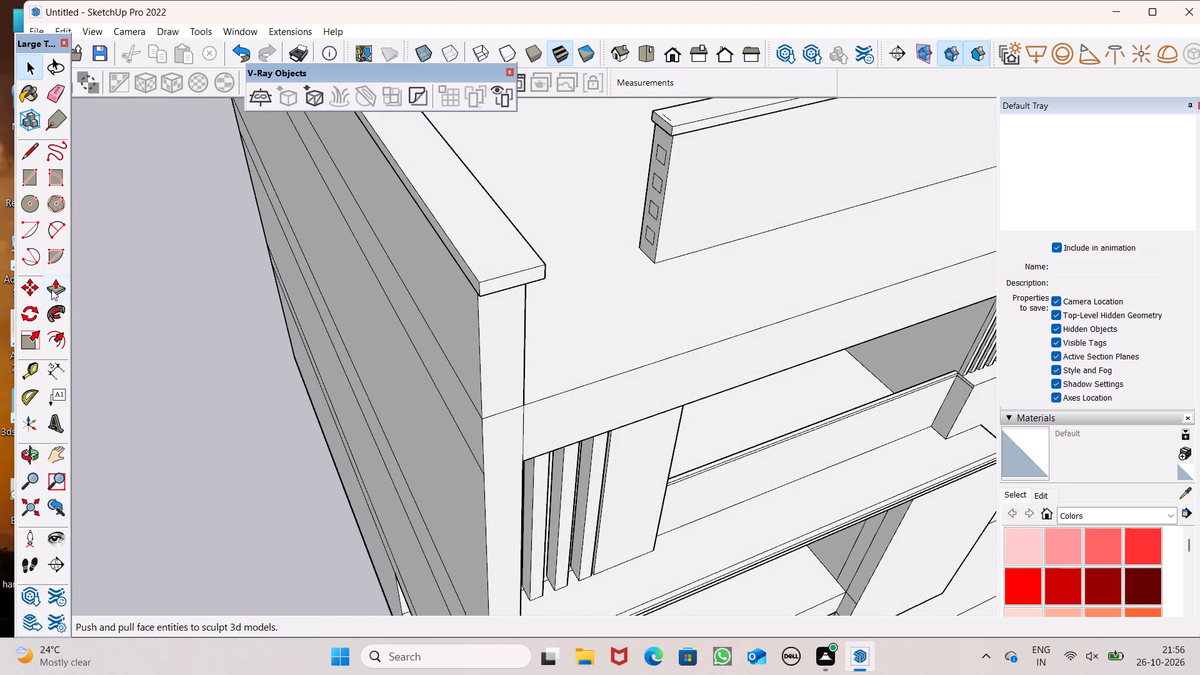
pyautogui.scroll(1, 409, 274)
pyautogui.moveTo(393, 279); pyautogui.dragTo(344, 288, button='middle')
pyautogui.scroll(2, 648, 252)
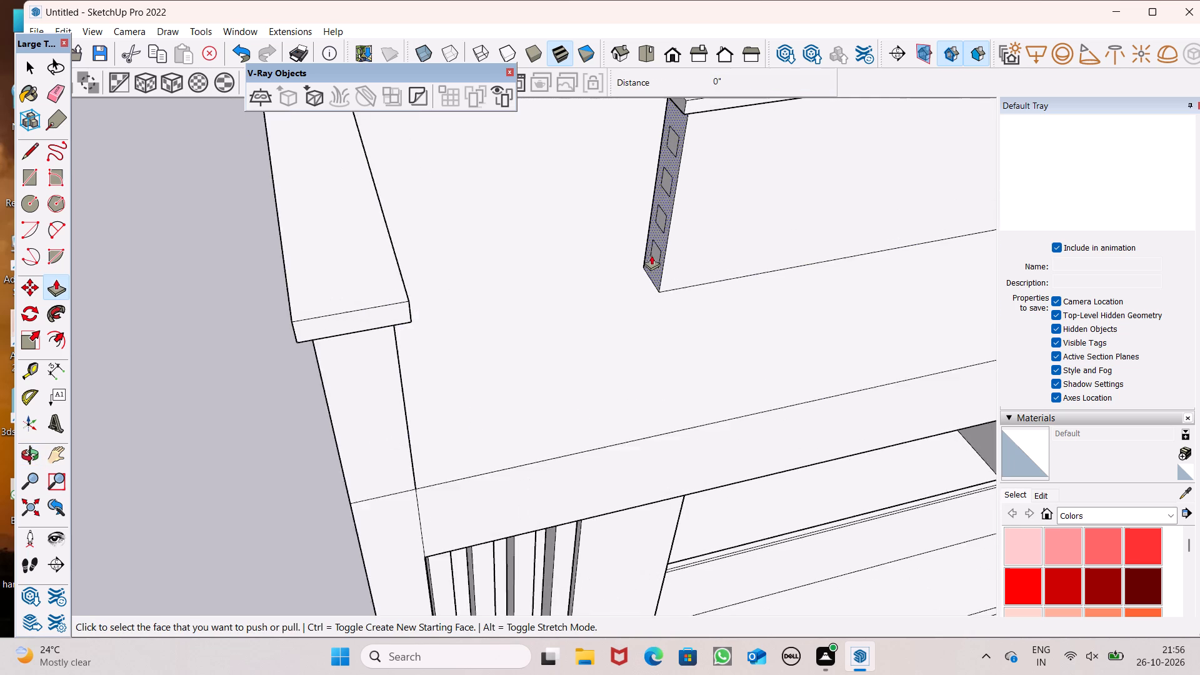
pyautogui.scroll(2, 651, 255)
pyautogui.moveTo(654, 264); pyautogui.dragTo(618, 279, button='middle')
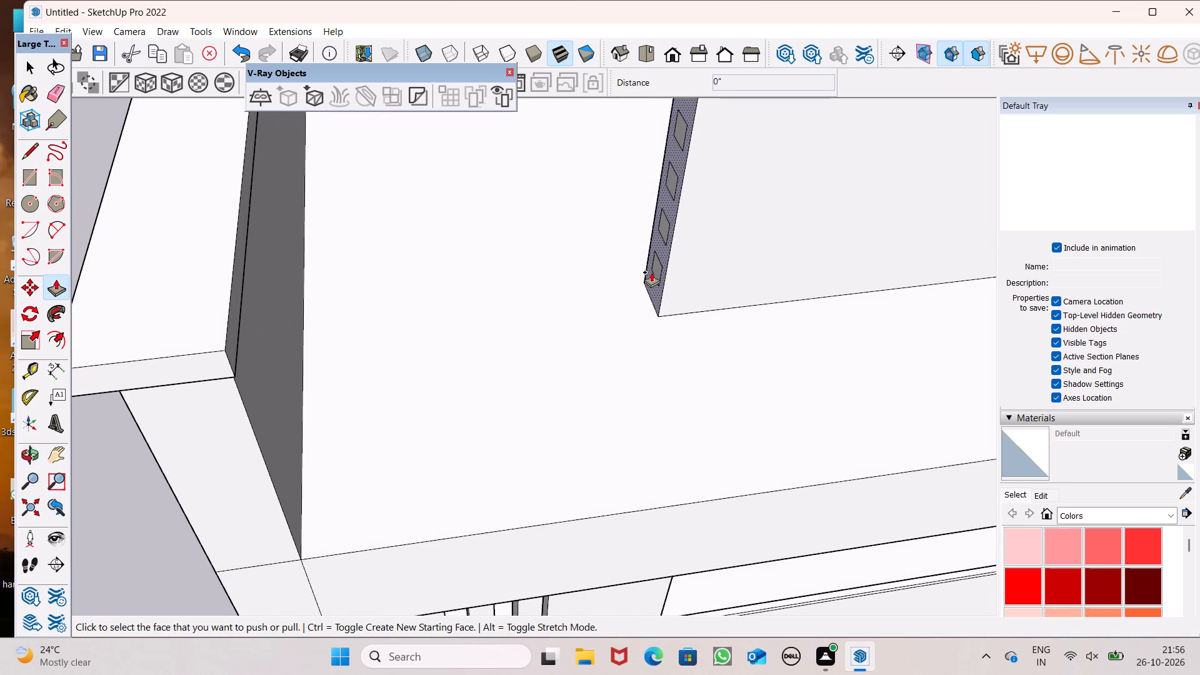
pyautogui.moveTo(655, 269); pyautogui.dragTo(296, 335)
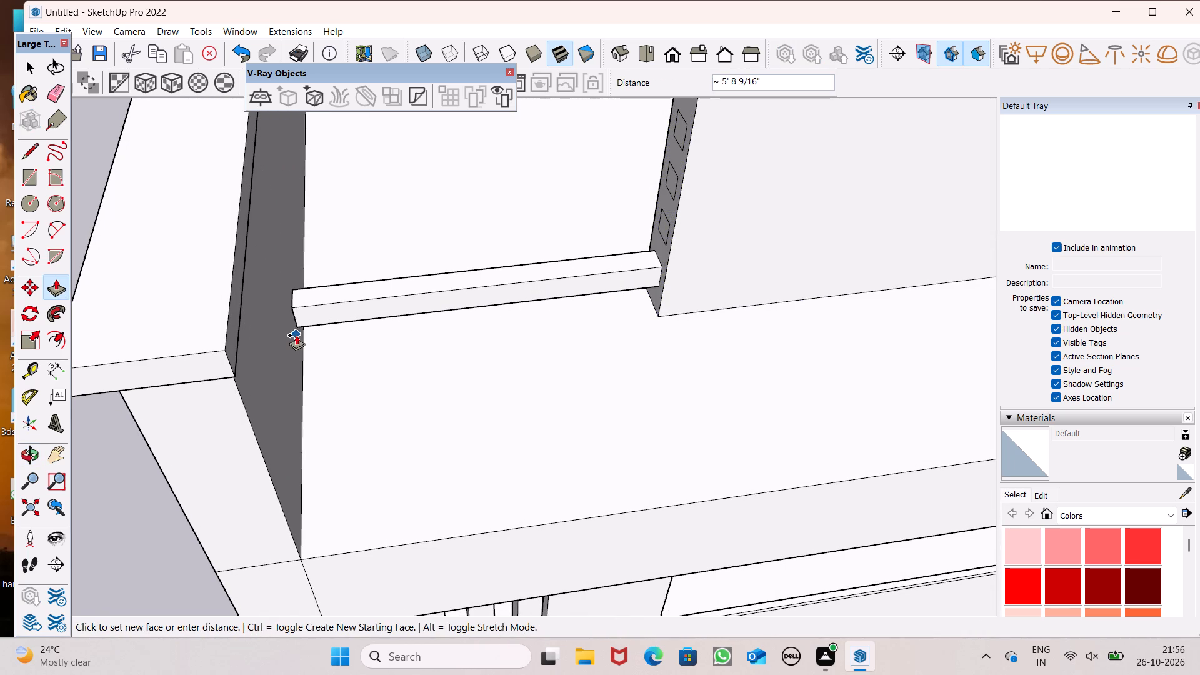
pyautogui.moveTo(296, 335); pyautogui.dragTo(296, 334)
# Extrude the other three rectangles toward the side parapet, from lower to upper about 5' 8 9/16", 5' 7" and 5' 6 1/2".
pyautogui.moveTo(661, 229); pyautogui.dragTo(490, 279)
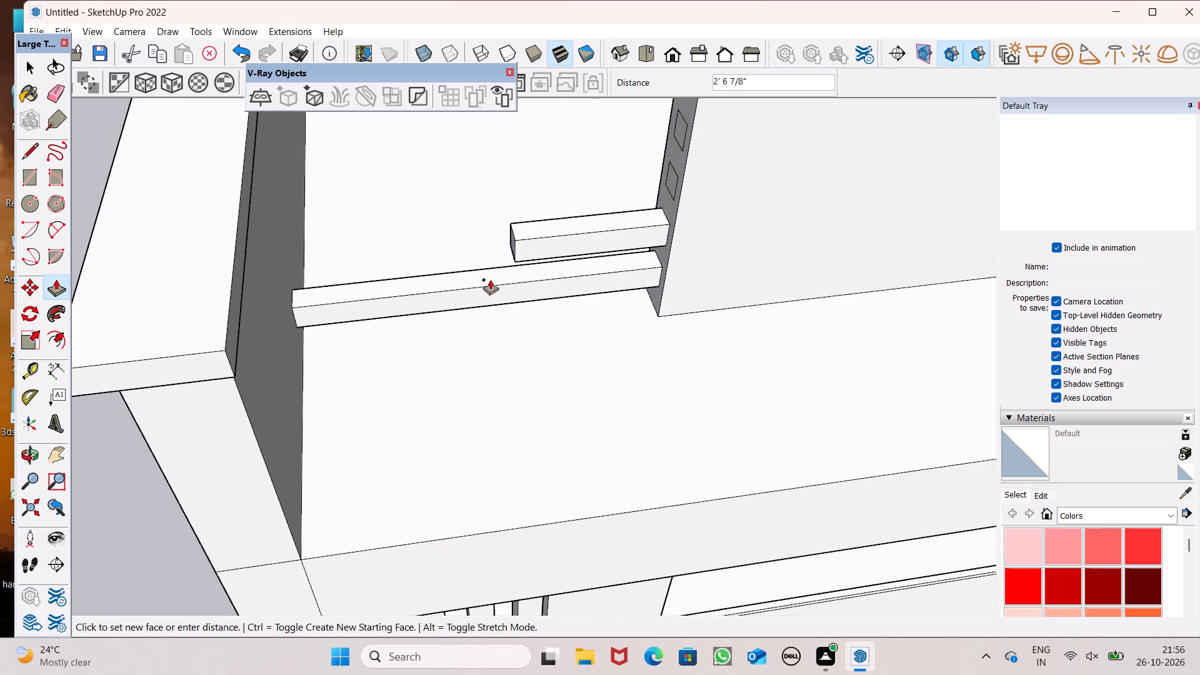
pyautogui.moveTo(490, 279); pyautogui.dragTo(292, 302)
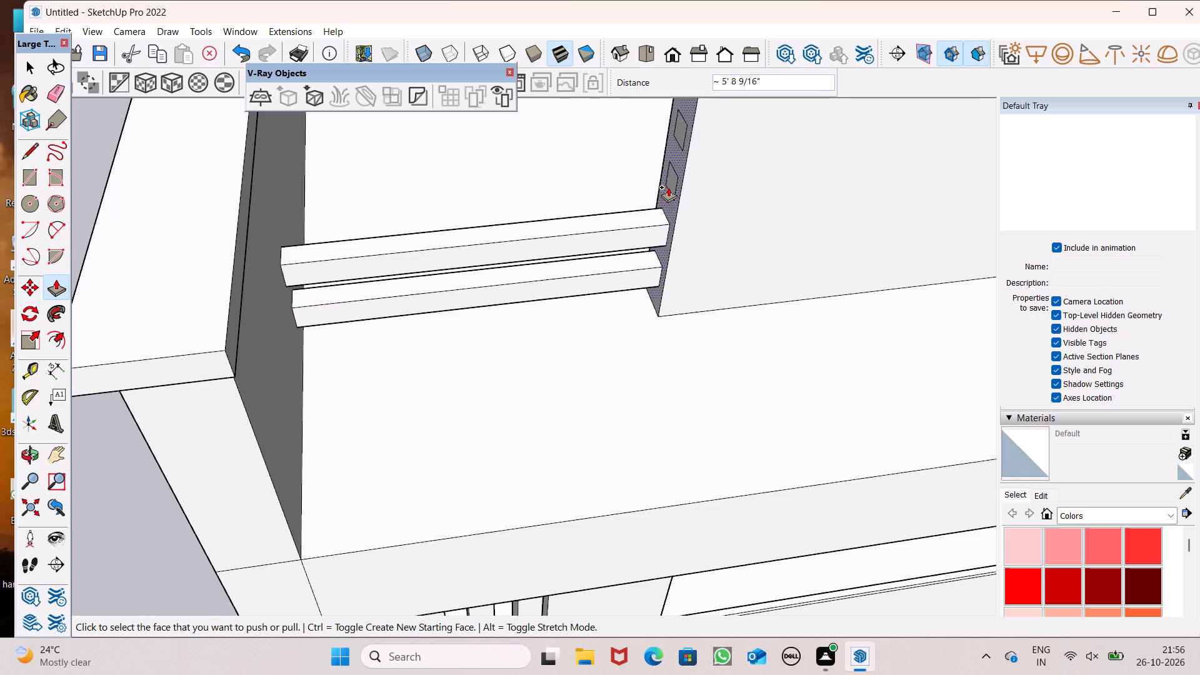
pyautogui.moveTo(667, 187); pyautogui.dragTo(291, 272)
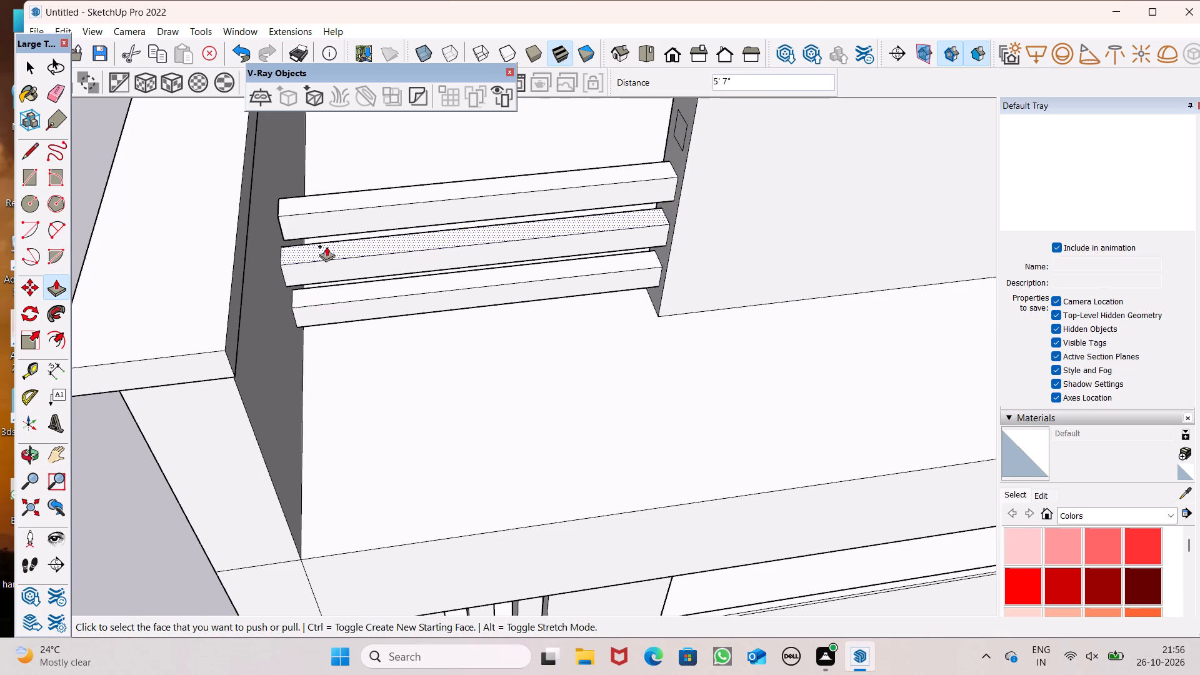
pyautogui.scroll(7, 276, 229)
pyautogui.moveTo(289, 239); pyautogui.dragTo(326, 239, button='middle')
pyautogui.middleClick(326, 238)
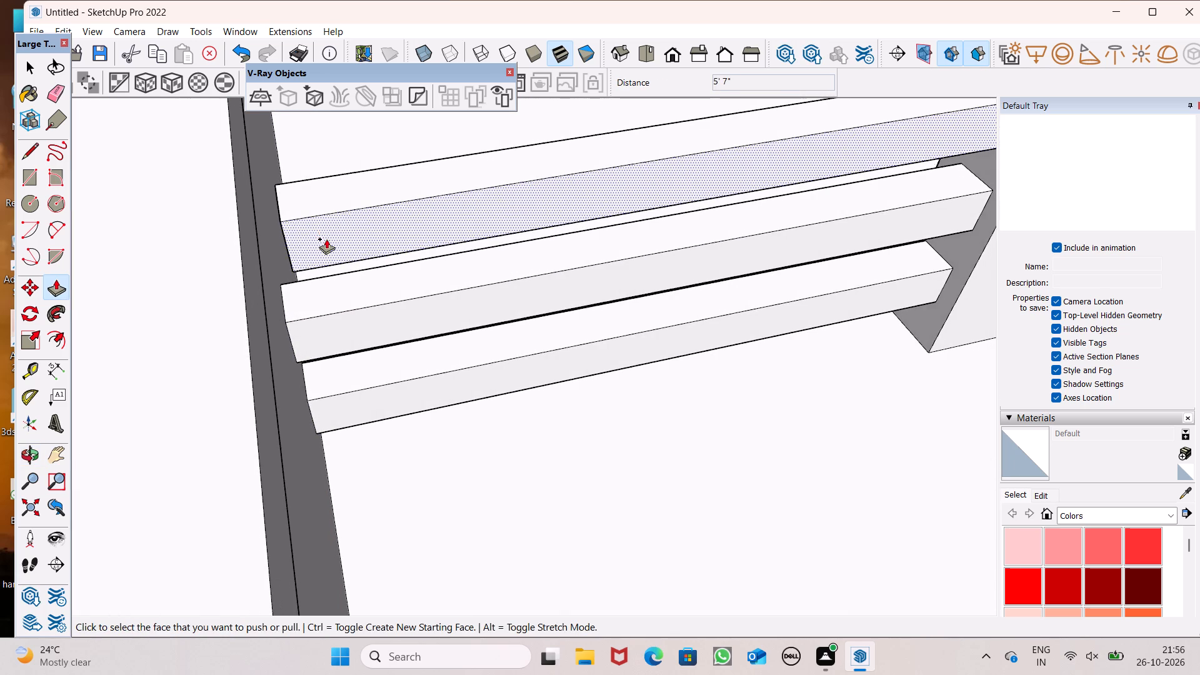
pyautogui.scroll(-7, 317, 271)
pyautogui.moveTo(687, 154); pyautogui.dragTo(402, 239)
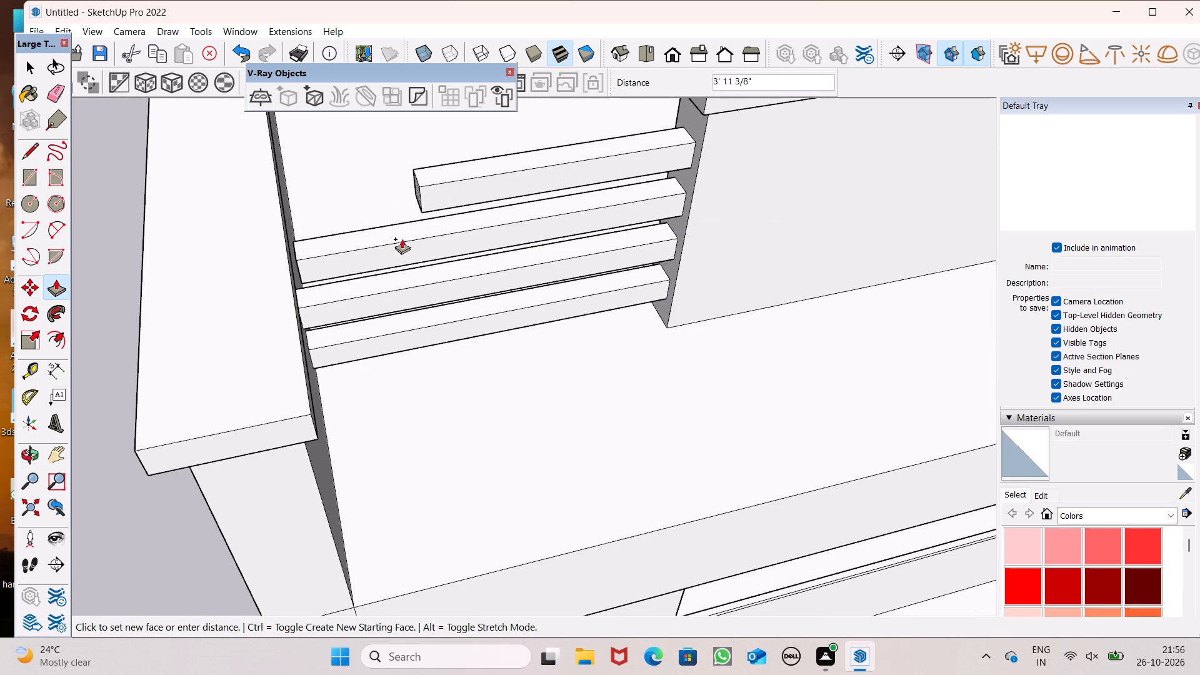
pyautogui.moveTo(402, 239); pyautogui.dragTo(290, 265)
# Extend the second bar from the top to the side parapet by pulling its end face 9/16", plus another 13/16".
pyautogui.moveTo(309, 251); pyautogui.dragTo(259, 149, button='middle')
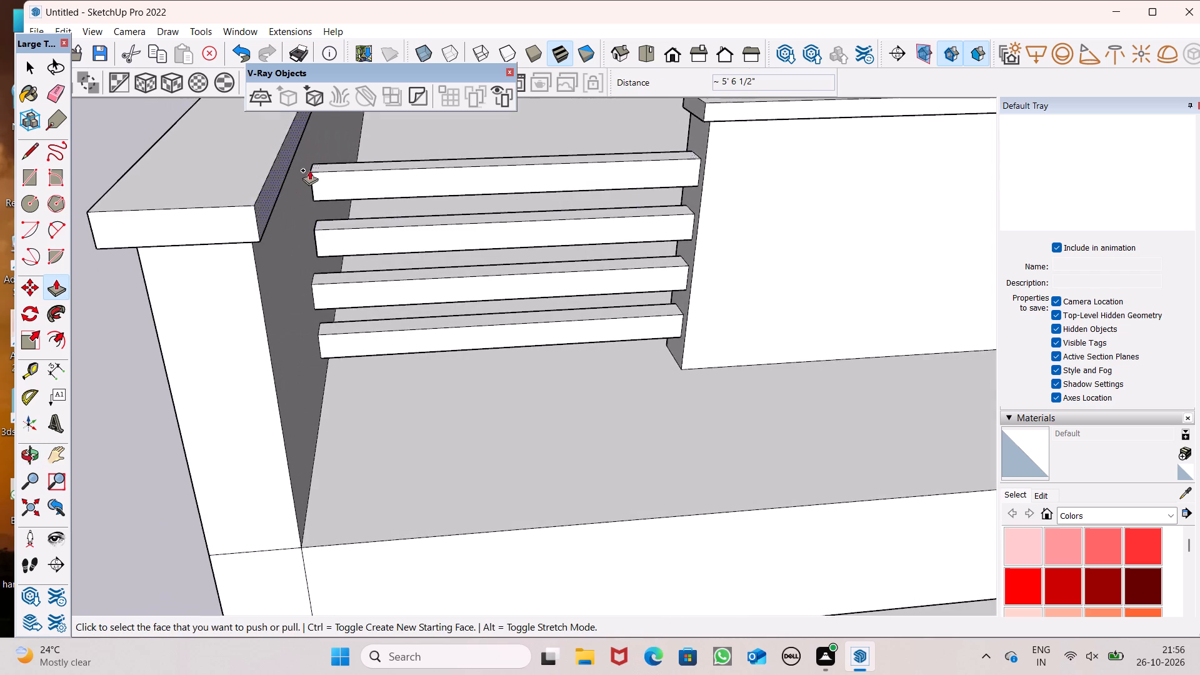
pyautogui.keyDown('ctrl'); pyautogui.scroll(9, 311, 171); pyautogui.keyUp('ctrl')
pyautogui.scroll(5, 323, 242)
pyautogui.scroll(-4, 365, 278)
pyautogui.moveTo(369, 303); pyautogui.dragTo(397, 237, button='middle')
pyautogui.scroll(1, 371, 282)
pyautogui.scroll(-2, 377, 279)
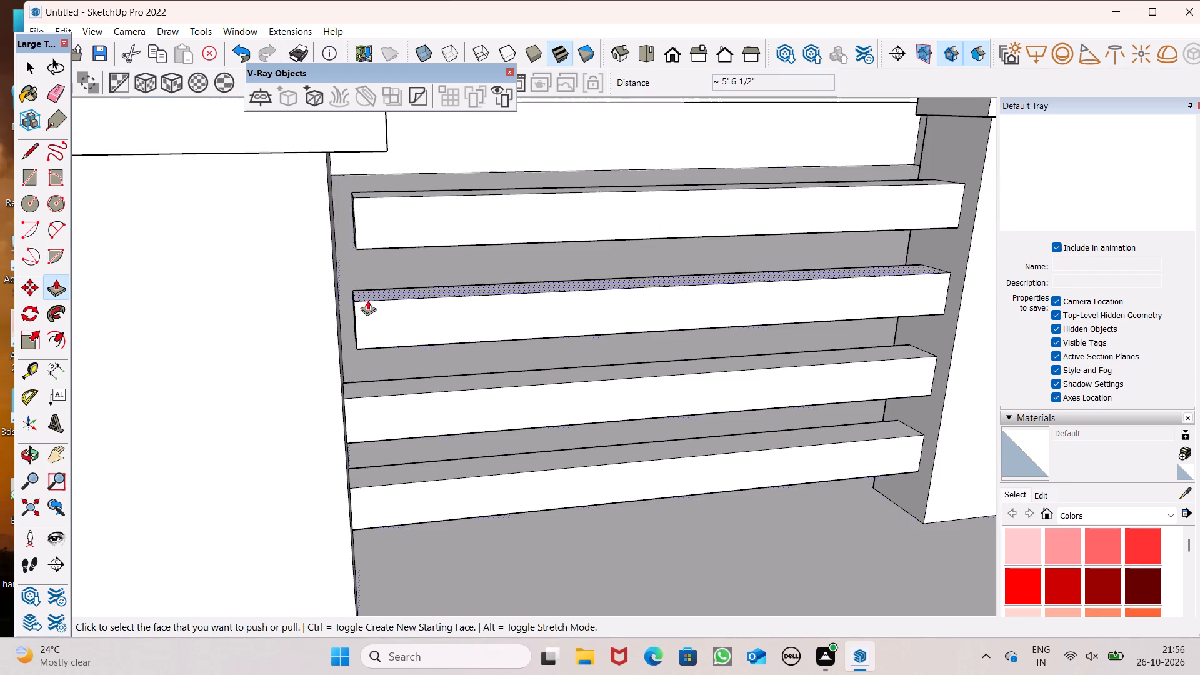
pyautogui.scroll(7, 353, 323)
pyautogui.moveTo(371, 341); pyautogui.dragTo(344, 349)
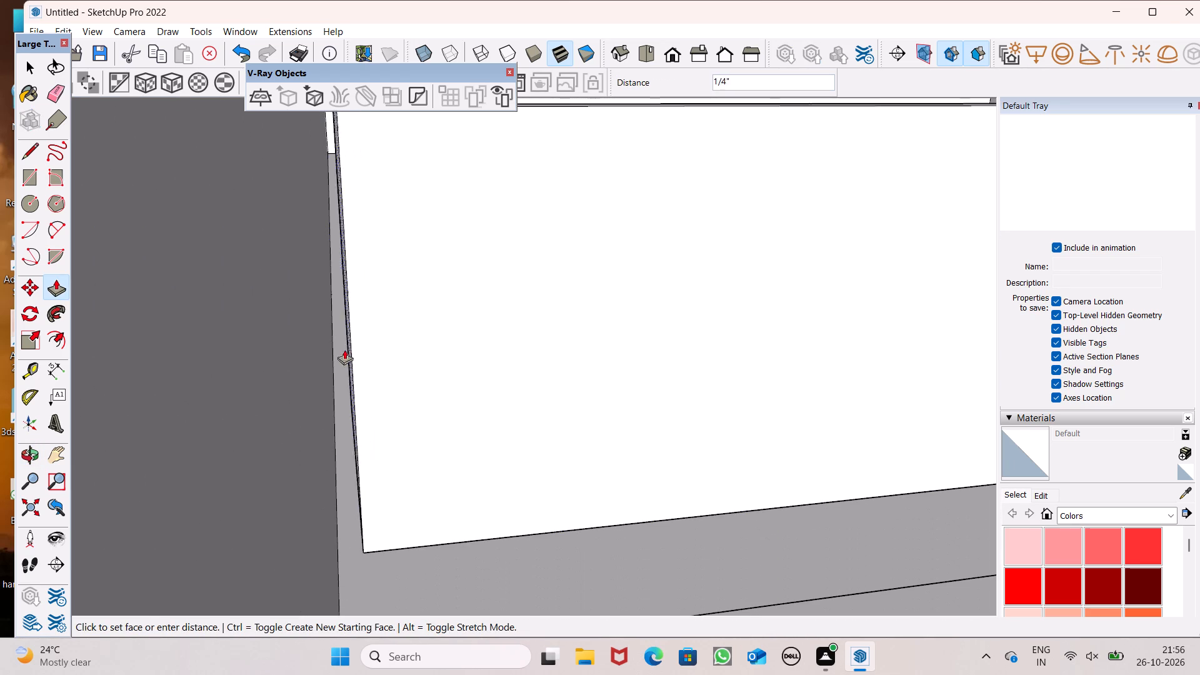
pyautogui.moveTo(344, 349); pyautogui.dragTo(325, 354)
pyautogui.moveTo(354, 367); pyautogui.dragTo(384, 371, button='middle')
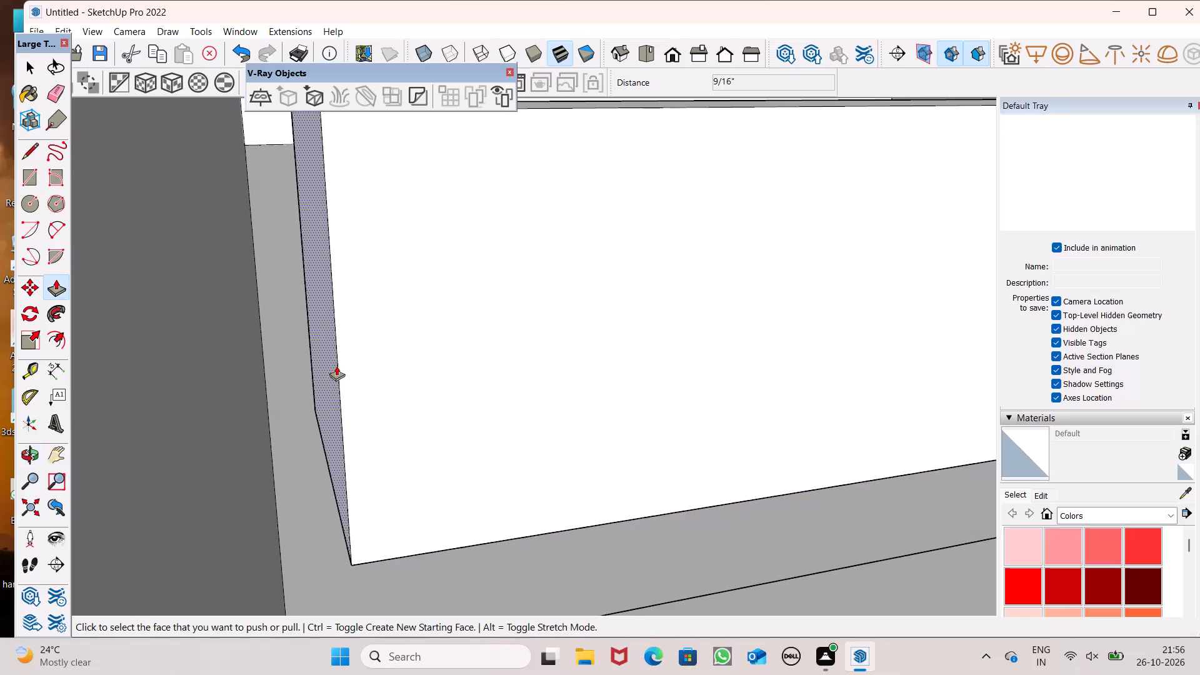
pyautogui.moveTo(336, 367); pyautogui.dragTo(255, 386)
# Examine the ends of the horizontal bars against the side parapet from the front of the house.
pyautogui.scroll(-4, 372, 325)
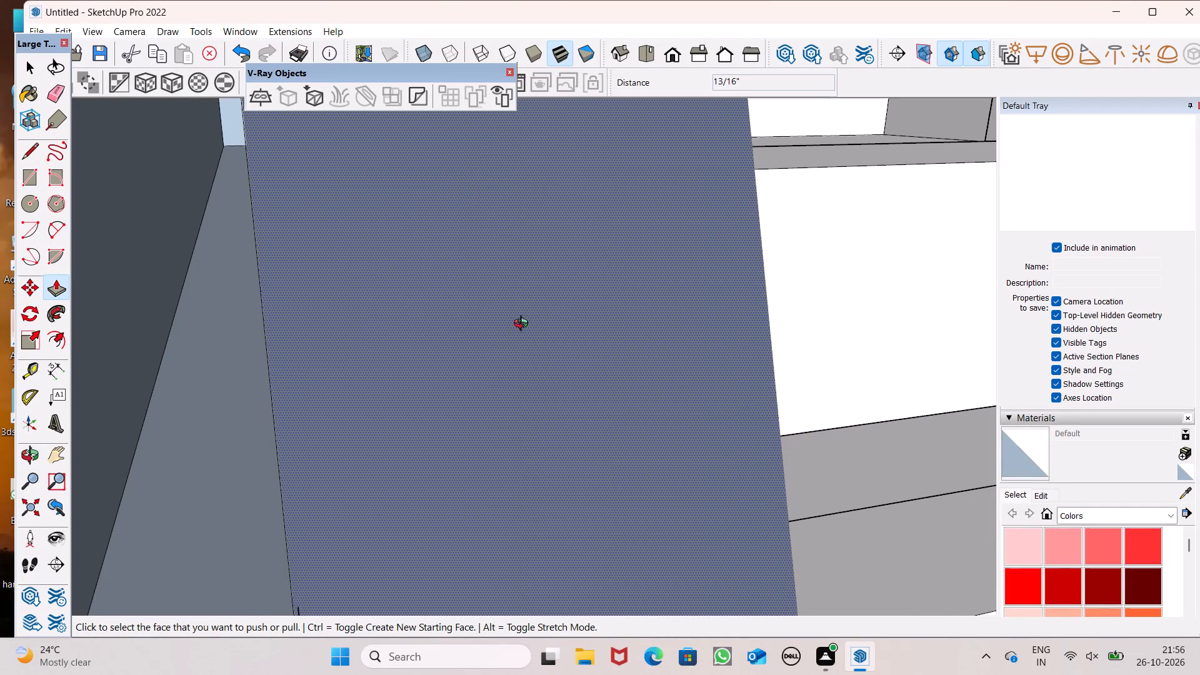
pyautogui.moveTo(524, 325); pyautogui.dragTo(375, 382, button='middle')
pyautogui.scroll(7, 621, 278)
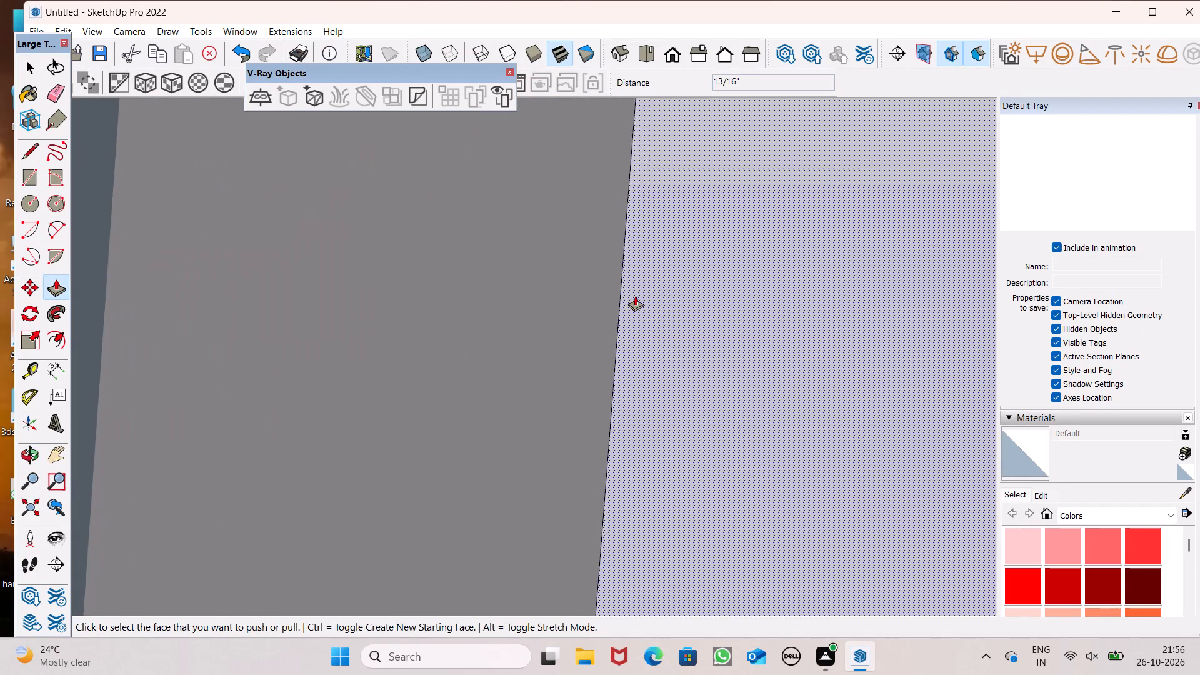
pyautogui.scroll(-9, 635, 296)
pyautogui.scroll(-6, 565, 331)
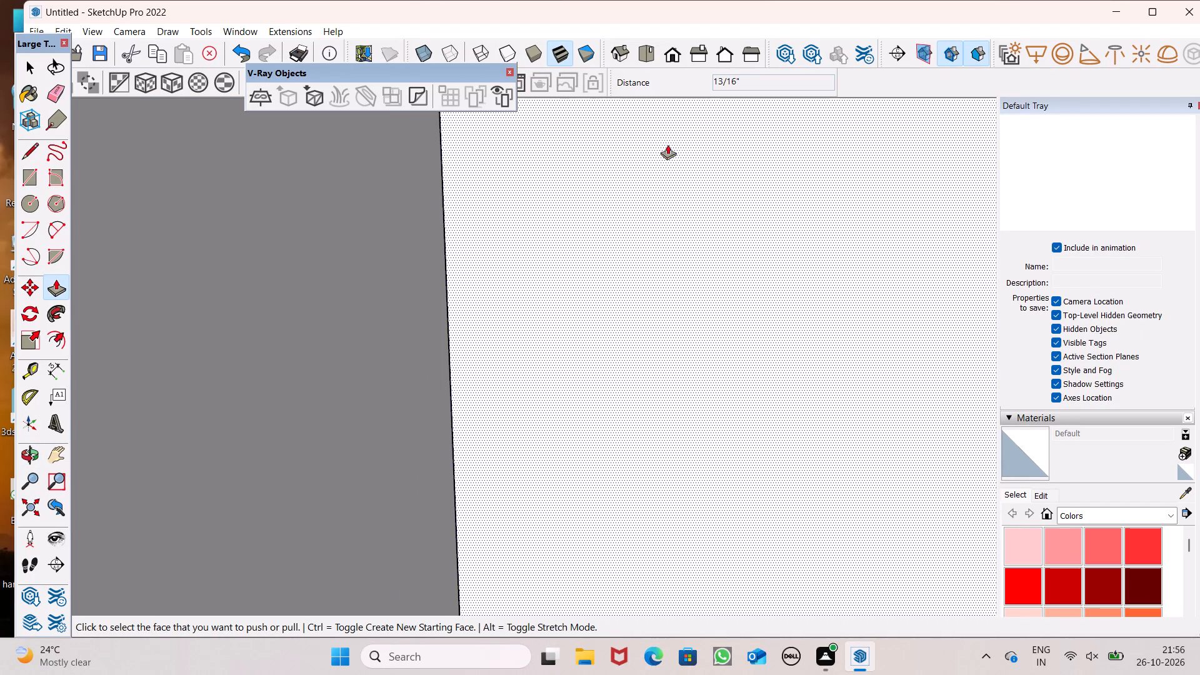
pyautogui.click(679, 57)
pyautogui.scroll(-9, 614, 397)
pyautogui.scroll(2, 566, 284)
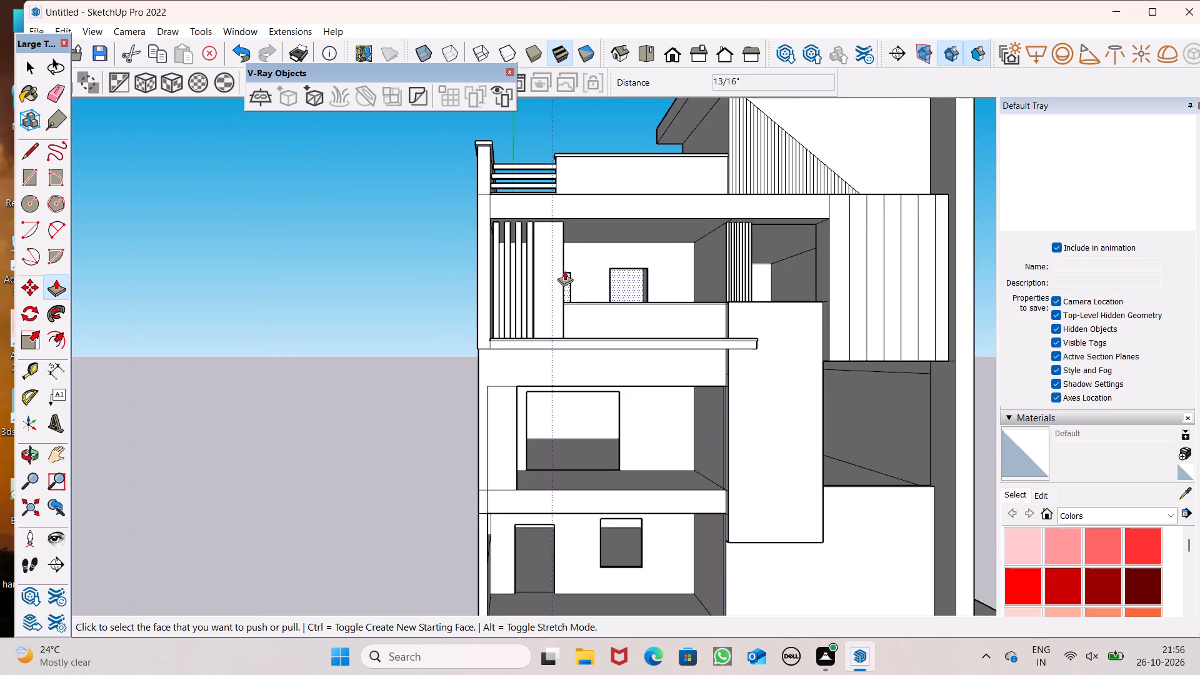
pyautogui.scroll(7, 564, 271)
pyautogui.scroll(-4, 574, 337)
pyautogui.moveTo(566, 409); pyautogui.dragTo(574, 462, button='middle')
pyautogui.scroll(6, 502, 227)
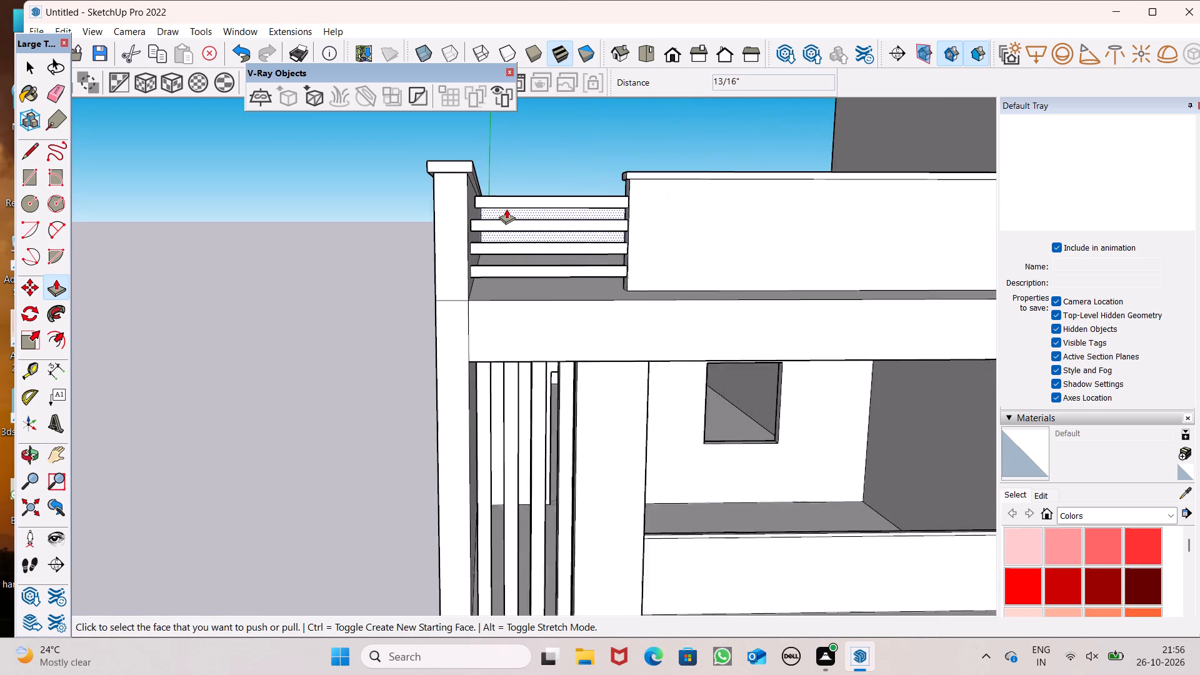
# Extend the top horizontal bar to the side parapet by pulling its end face 1 7/8".
pyautogui.scroll(2, 506, 209)
pyautogui.scroll(15, 457, 184)
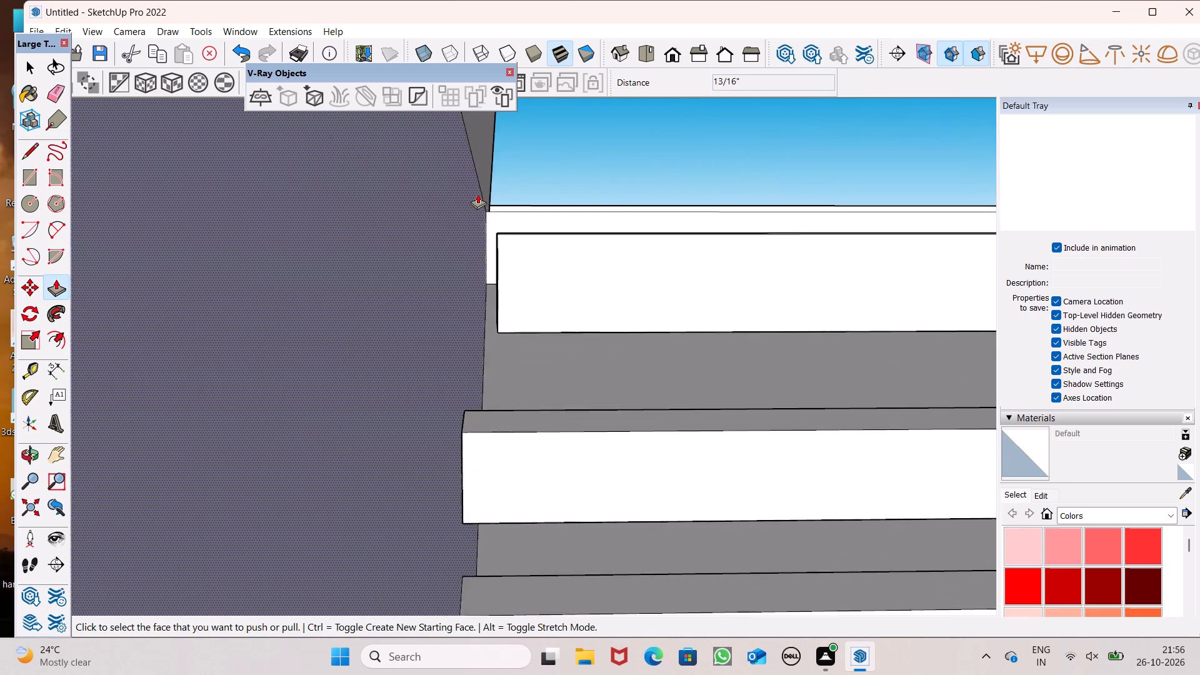
pyautogui.moveTo(517, 291); pyautogui.dragTo(529, 312, button='middle')
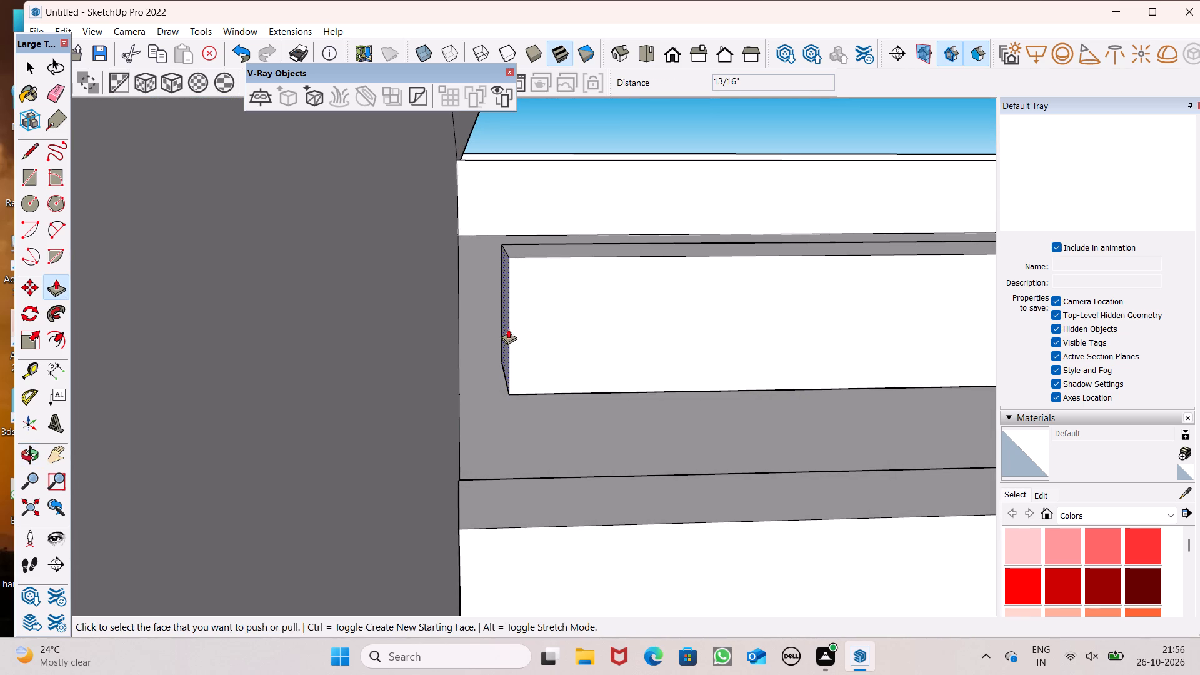
pyautogui.moveTo(508, 329); pyautogui.dragTo(456, 344)
# Push/Pull the side parapet's inner face beside the horizontal bars' ends by 3/16".
pyautogui.scroll(-4, 531, 269)
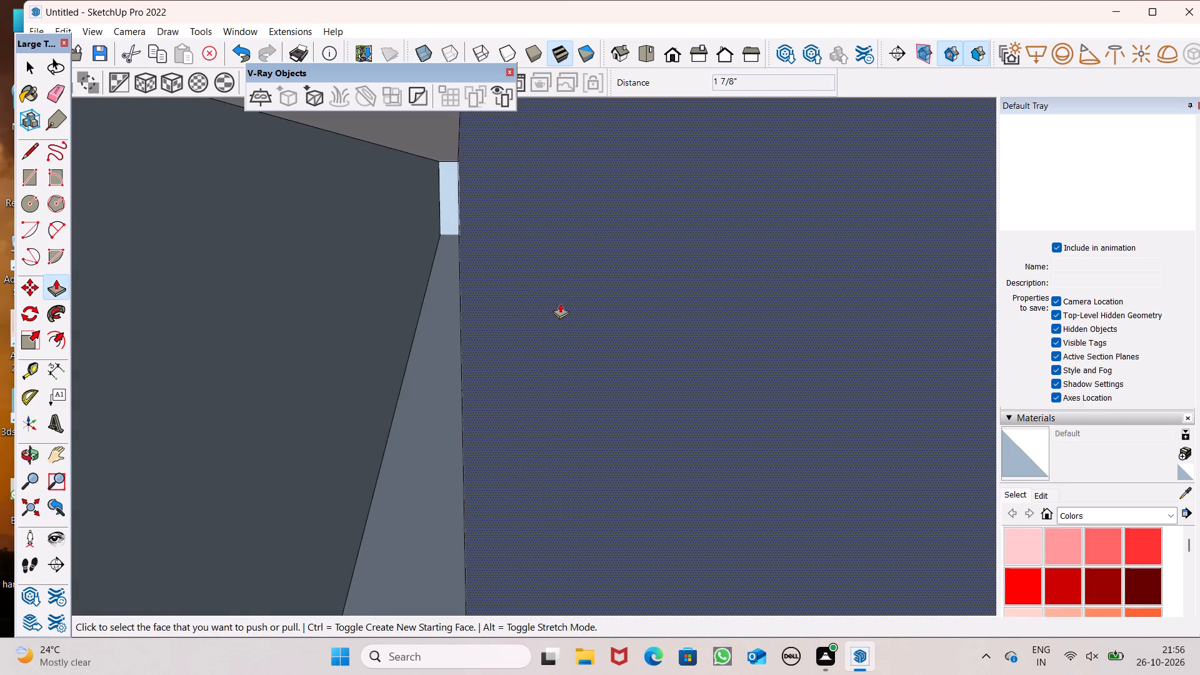
pyautogui.moveTo(559, 306); pyautogui.dragTo(458, 329, button='middle')
pyautogui.scroll(-6, 662, 266)
pyautogui.scroll(-2, 610, 287)
pyautogui.scroll(8, 717, 355)
pyautogui.scroll(-5, 692, 392)
pyautogui.scroll(-19, 707, 422)
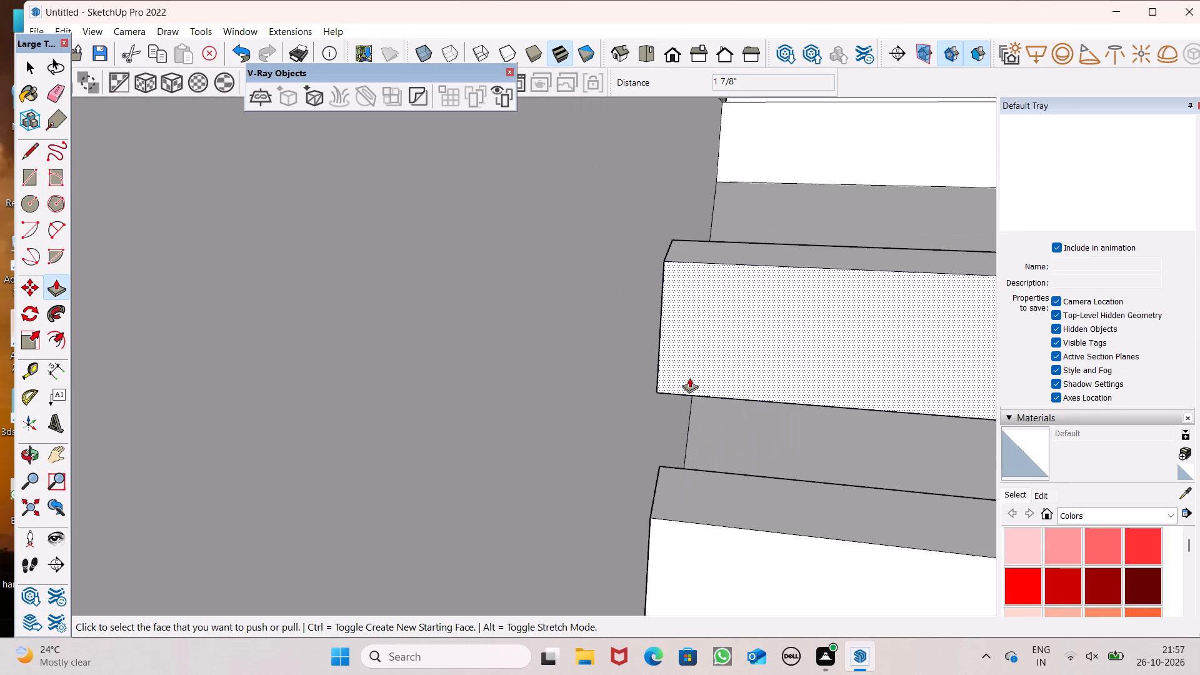
pyautogui.scroll(-4, 689, 377)
pyautogui.moveTo(689, 378); pyautogui.dragTo(596, 413, button='middle')
pyautogui.scroll(-3, 662, 377)
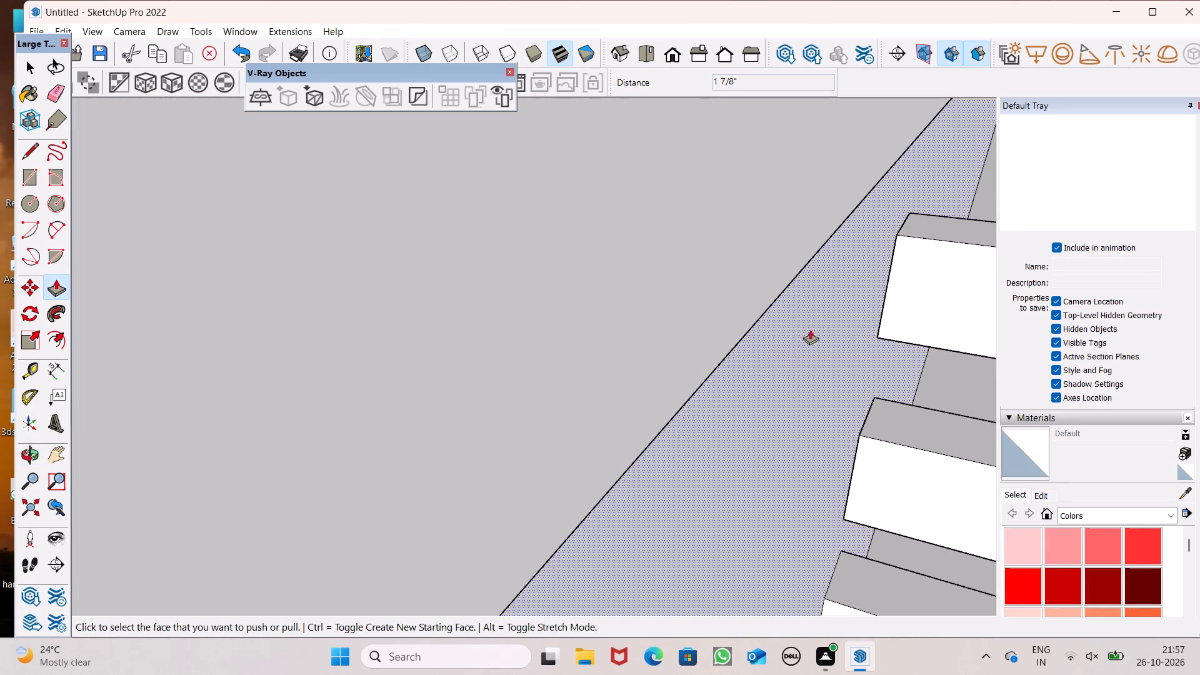
pyautogui.scroll(7, 859, 267)
pyautogui.moveTo(919, 274); pyautogui.dragTo(920, 269, button='middle')
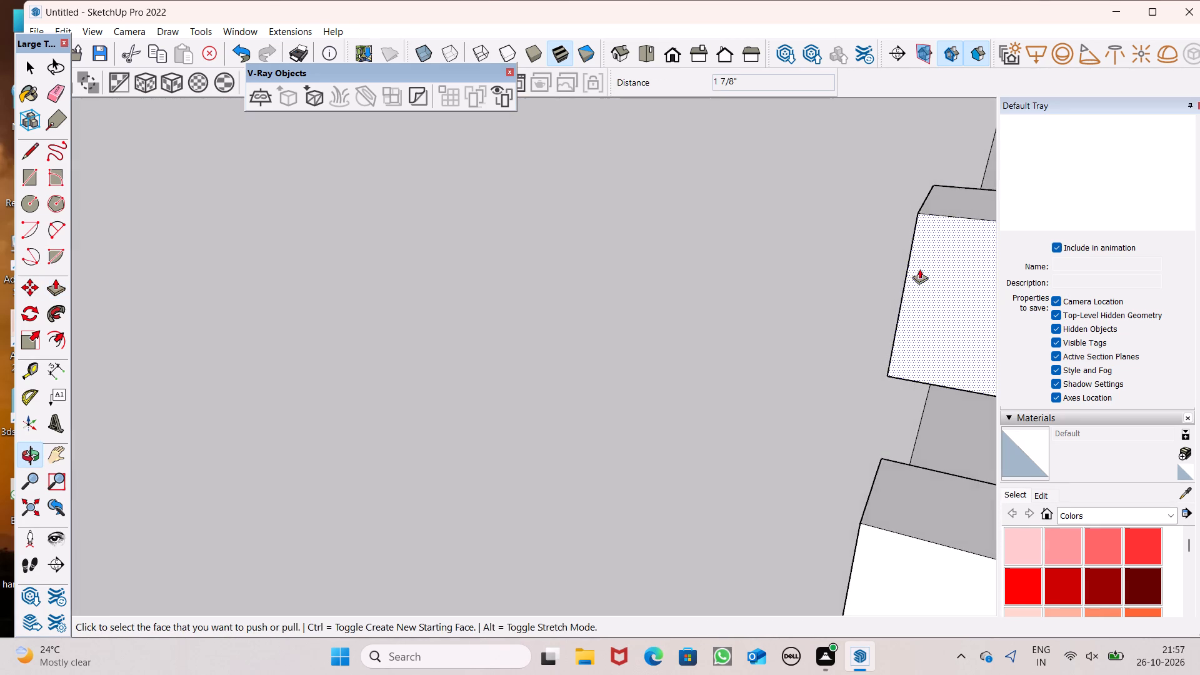
pyautogui.scroll(7, 908, 274)
pyautogui.moveTo(903, 303); pyautogui.dragTo(932, 294, button='middle')
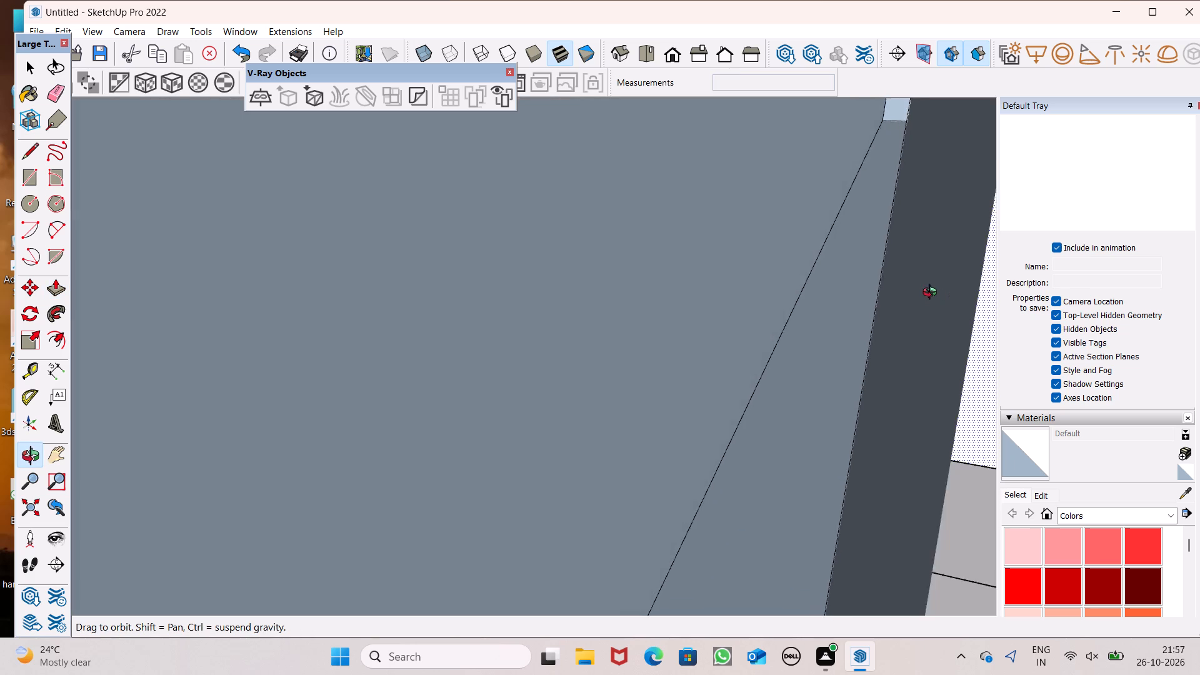
pyautogui.moveTo(932, 294); pyautogui.dragTo(932, 282, button='middle')
pyautogui.moveTo(886, 314); pyautogui.dragTo(771, 311)
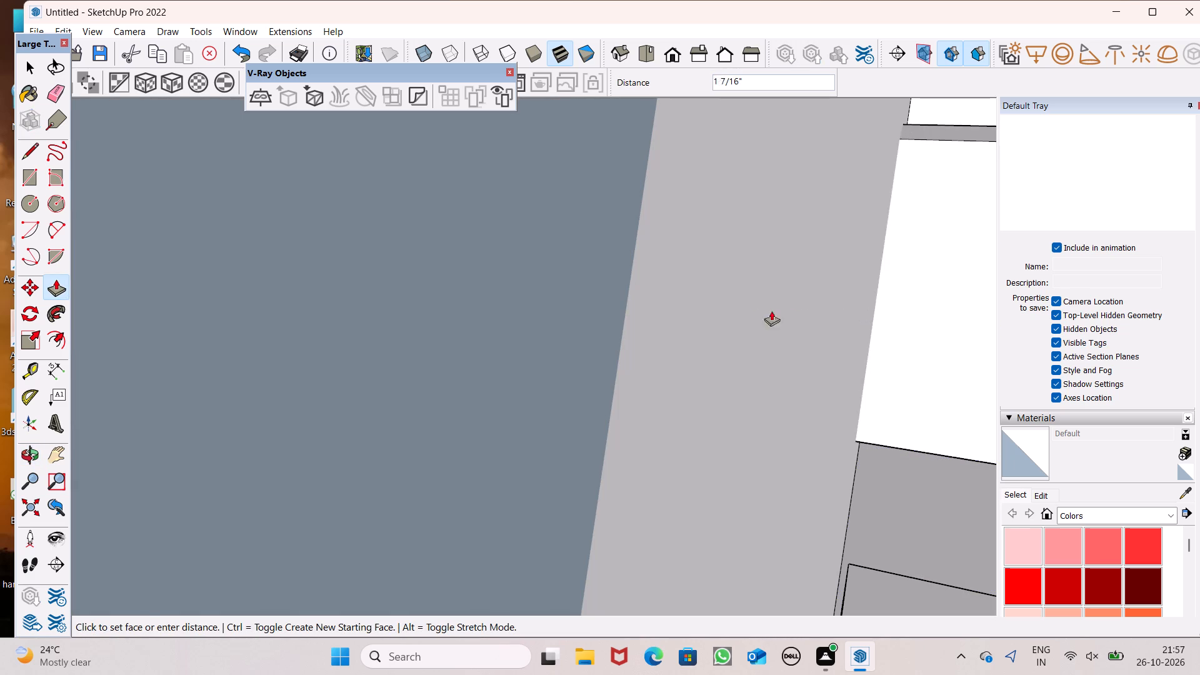
pyautogui.moveTo(771, 311); pyautogui.dragTo(689, 307)
pyautogui.scroll(-11, 674, 316)
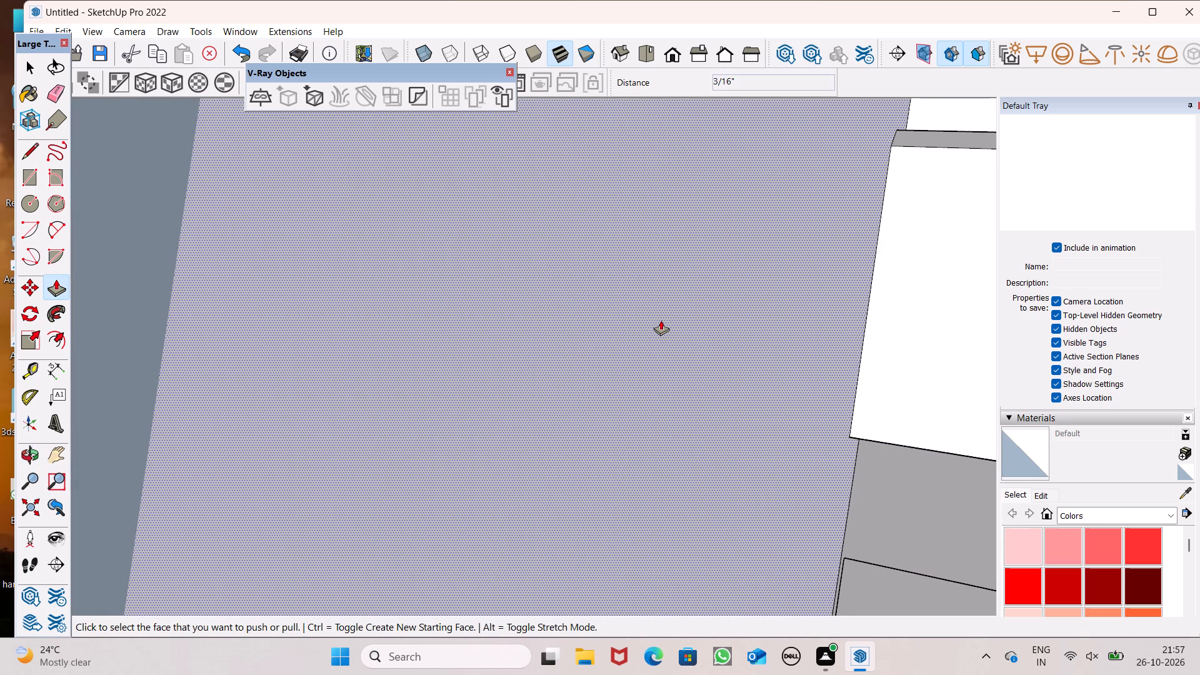
pyautogui.press('space')
# Examine the ends of the horizontal bars against the side parapet, starting from the front view.
pyautogui.click(671, 56)
pyautogui.scroll(-9, 748, 292)
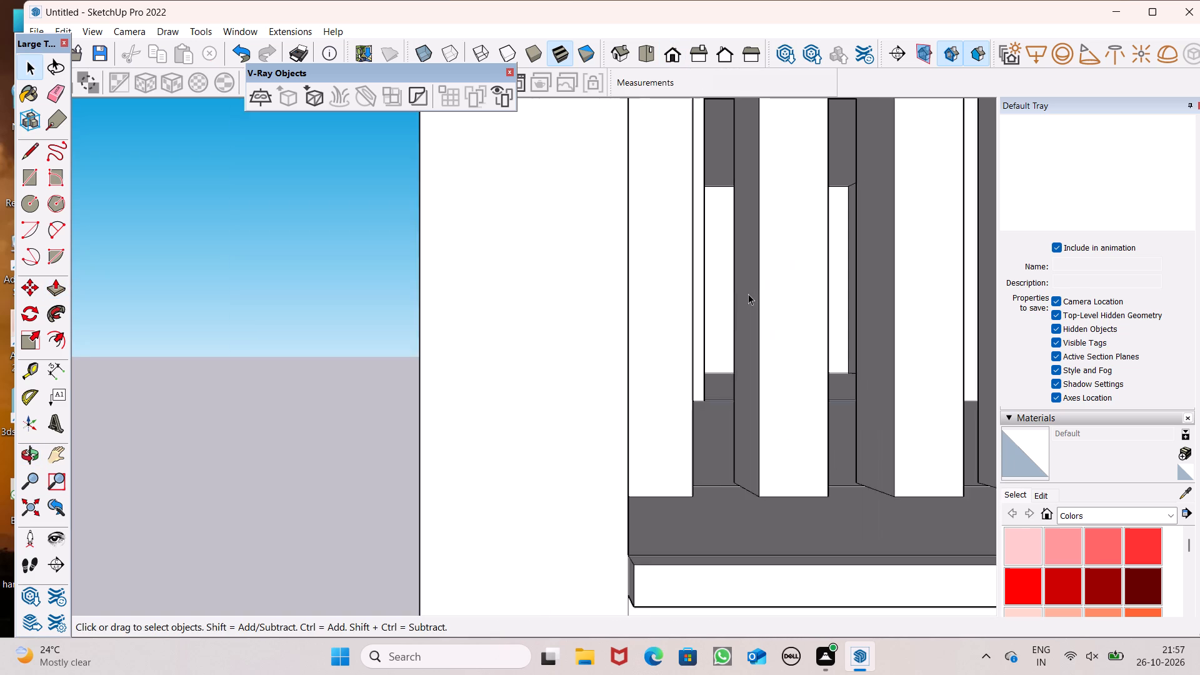
pyautogui.scroll(-4, 748, 294)
pyautogui.scroll(-5, 724, 340)
pyautogui.moveTo(716, 356); pyautogui.dragTo(689, 503, button='middle')
pyautogui.scroll(-6, 669, 429)
pyautogui.scroll(3, 741, 281)
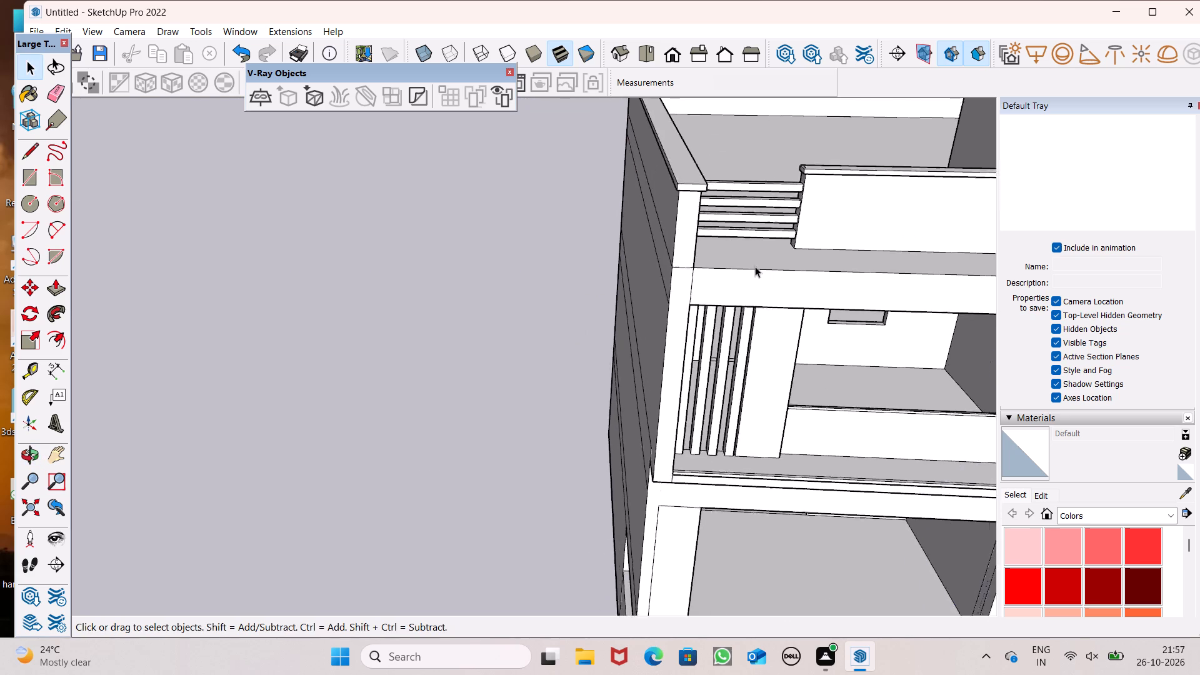
pyautogui.scroll(6, 755, 266)
pyautogui.moveTo(714, 232); pyautogui.dragTo(642, 244, button='middle')
pyautogui.scroll(13, 647, 247)
pyautogui.middleClick(617, 232)
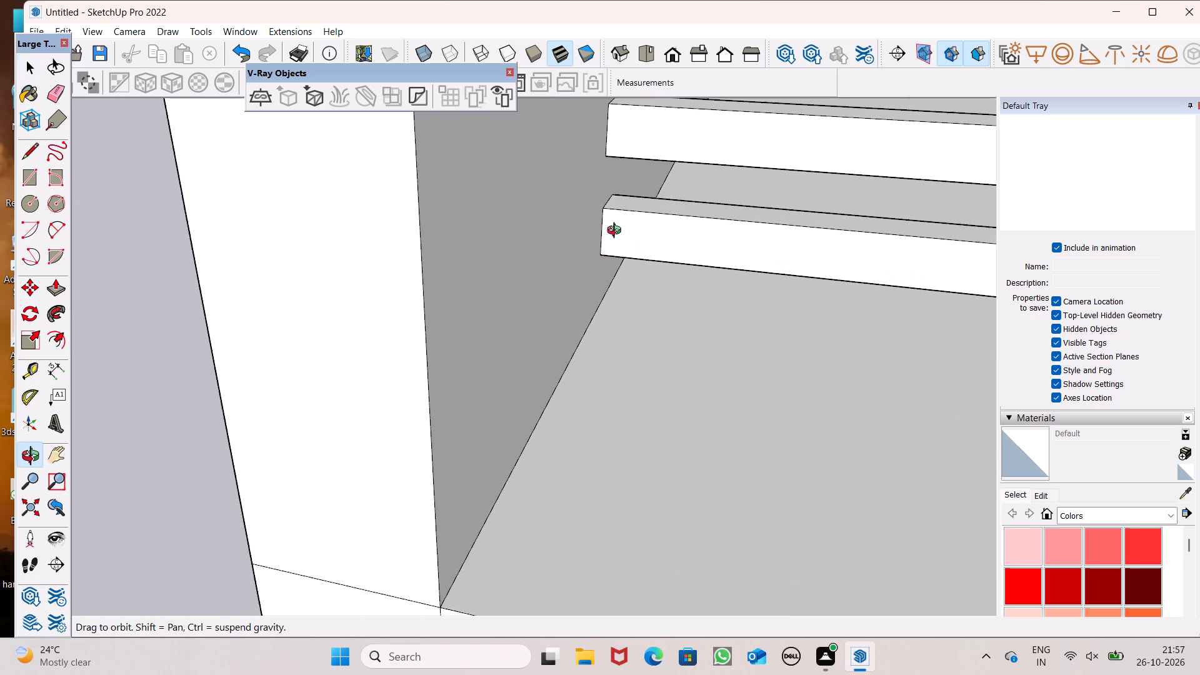
pyautogui.scroll(4, 617, 232)
pyautogui.moveTo(705, 264); pyautogui.dragTo(779, 272, button='middle')
pyautogui.scroll(1, 778, 273)
pyautogui.scroll(-7, 467, 308)
pyautogui.scroll(-5, 321, 349)
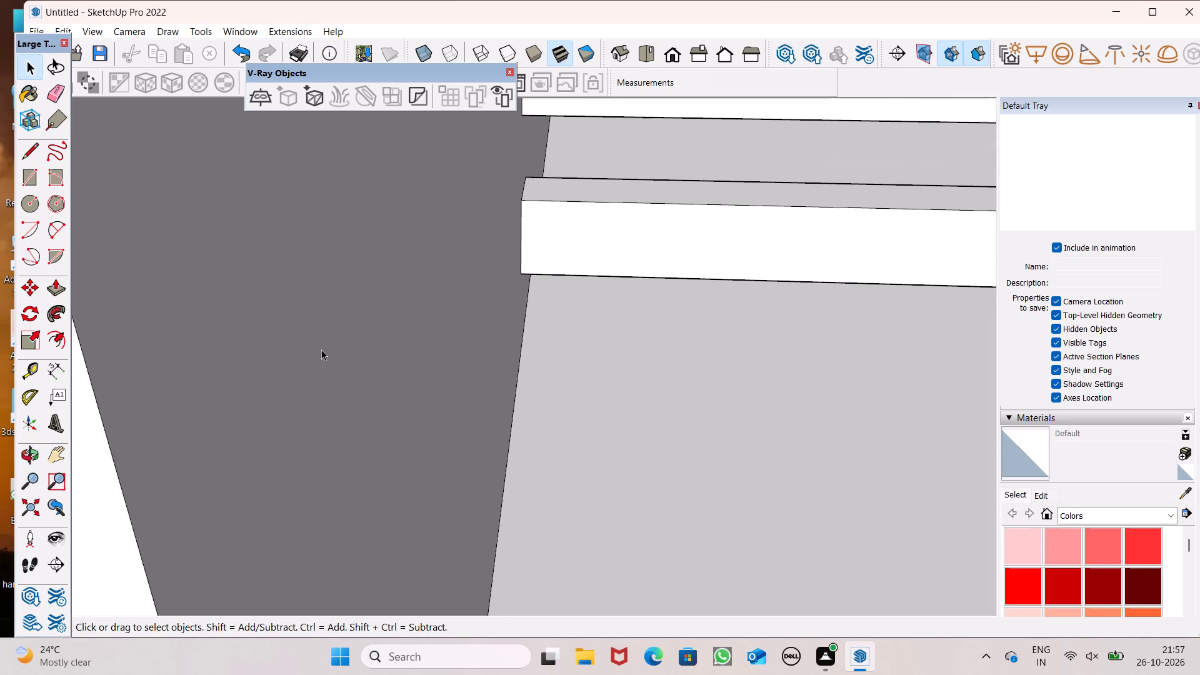
pyautogui.scroll(-2, 321, 349)
pyautogui.scroll(-20, 403, 403)
pyautogui.scroll(-4, 412, 422)
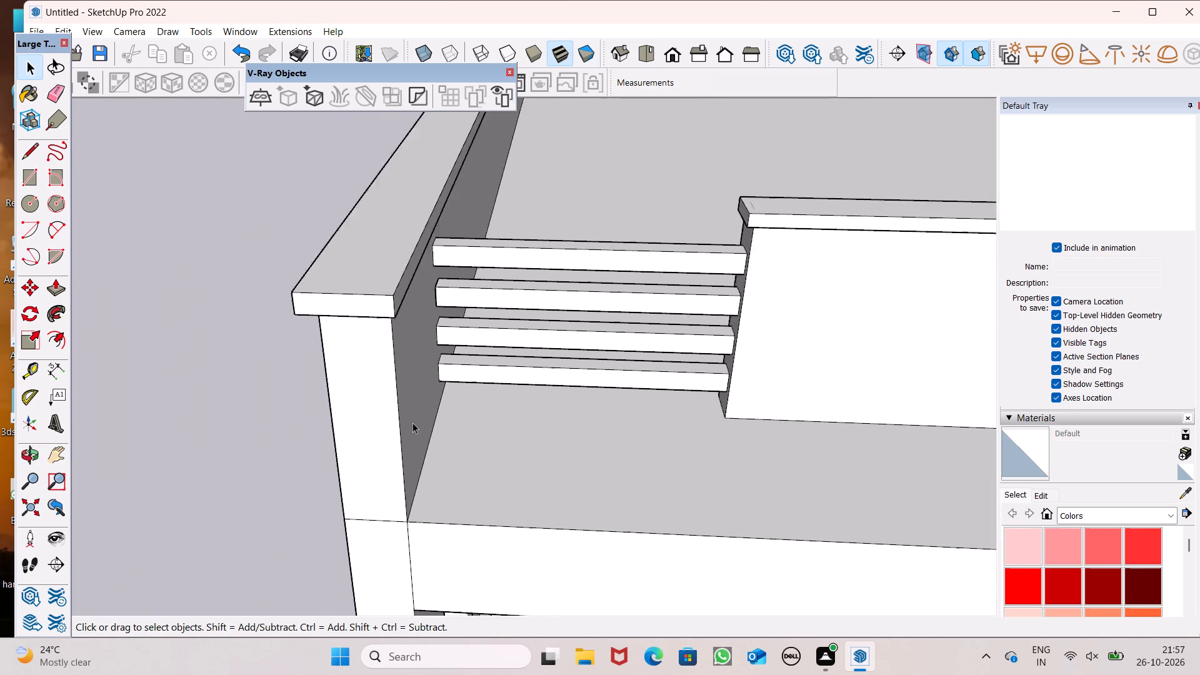
pyautogui.scroll(-3, 412, 422)
pyautogui.scroll(1, 560, 412)
pyautogui.moveTo(561, 411); pyautogui.dragTo(543, 396, button='middle')
# Examine the joint between the horizontal bars and the capped low wall's end from above.
pyautogui.moveTo(622, 273); pyautogui.dragTo(636, 369, button='middle')
pyautogui.scroll(1, 636, 369)
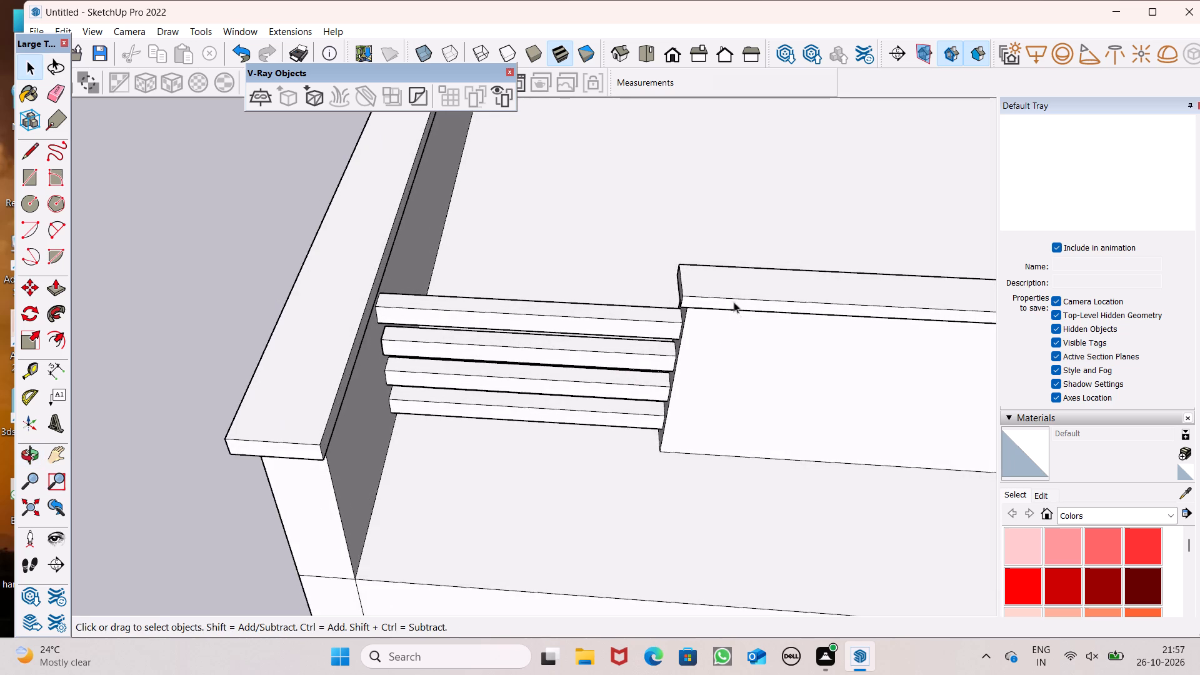
pyautogui.scroll(6, 636, 271)
pyautogui.press('space')
pyautogui.scroll(5, 847, 305)
pyautogui.moveTo(806, 327); pyautogui.dragTo(799, 269, button='middle')
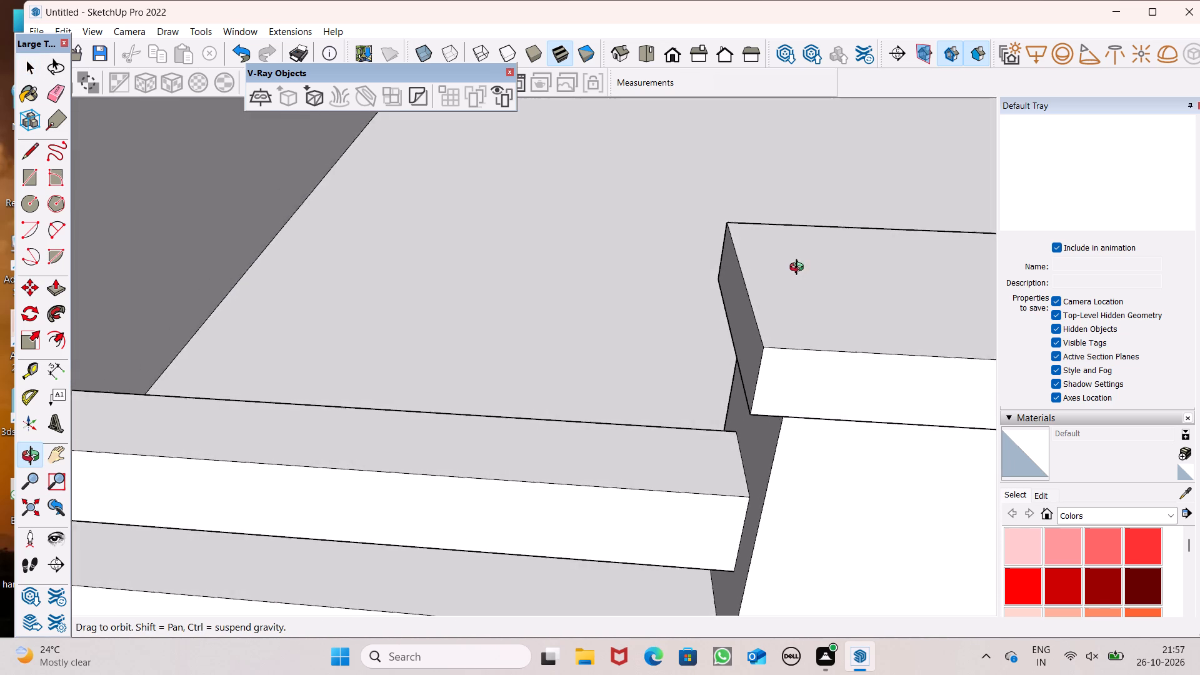
pyautogui.moveTo(799, 269); pyautogui.dragTo(661, 214, button='middle')
pyautogui.moveTo(742, 304); pyautogui.dragTo(745, 298)
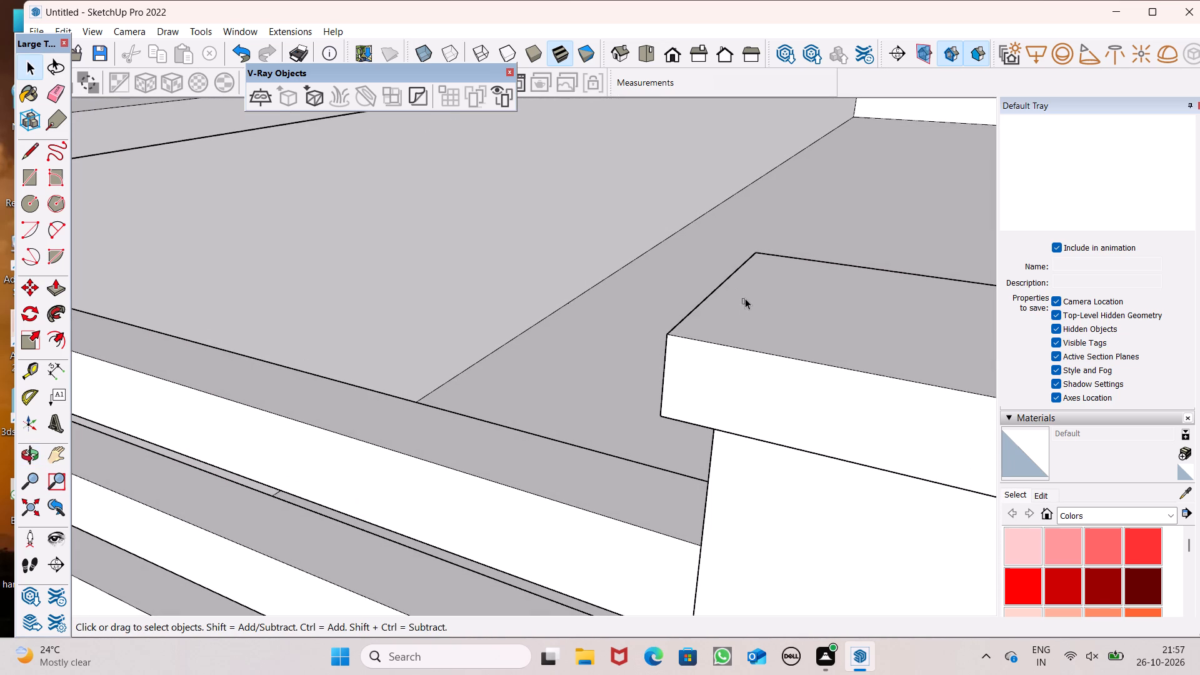
pyautogui.moveTo(745, 298); pyautogui.dragTo(766, 272)
pyautogui.moveTo(772, 313); pyautogui.dragTo(857, 376, button='middle')
pyautogui.moveTo(727, 267); pyautogui.dragTo(727, 279)
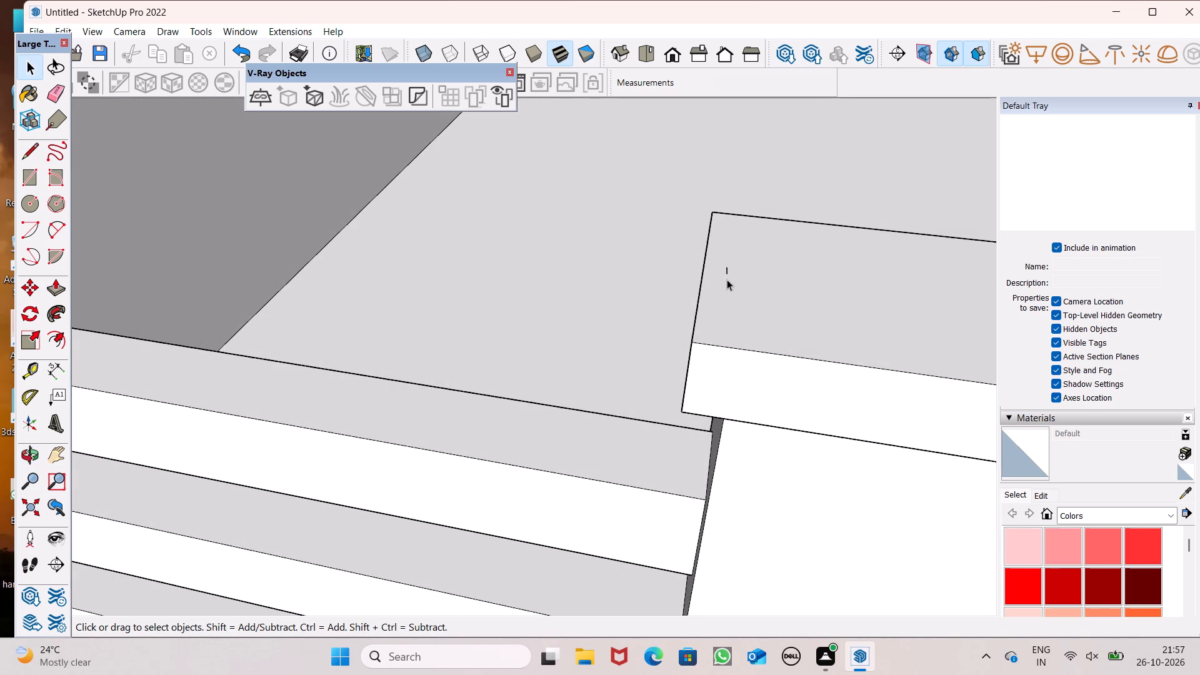
pyautogui.moveTo(727, 279); pyautogui.dragTo(727, 278)
pyautogui.moveTo(734, 316); pyautogui.dragTo(819, 317, button='middle')
pyautogui.press('space')
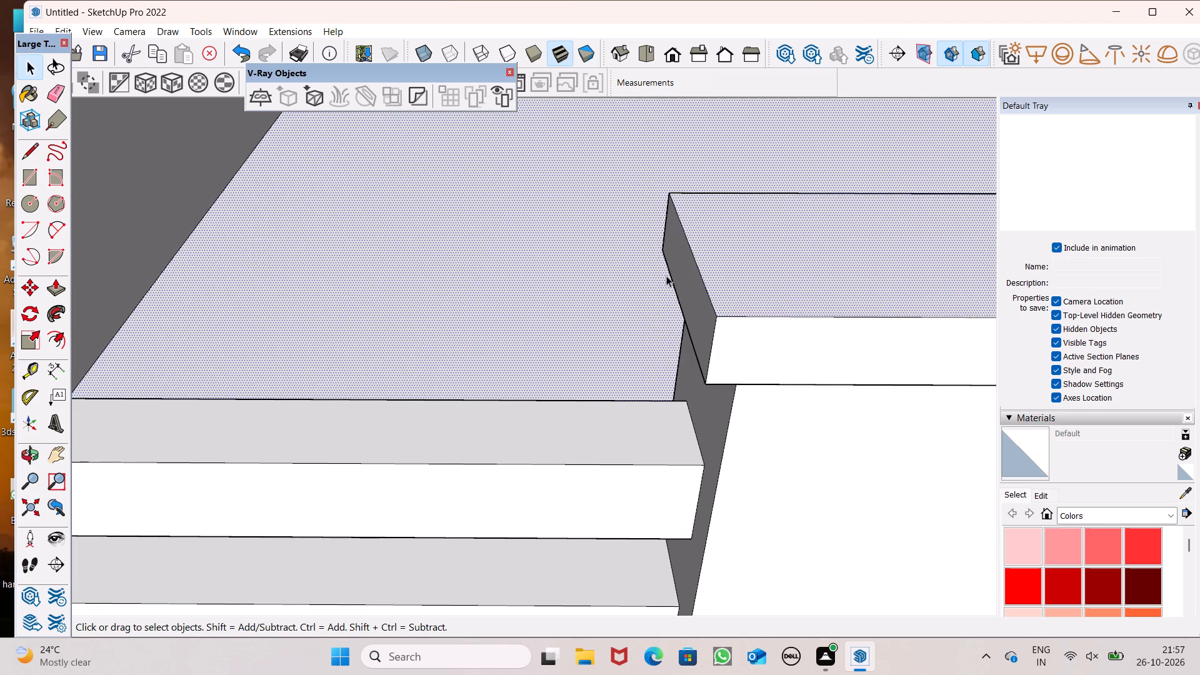
pyautogui.scroll(-6, 666, 276)
pyautogui.scroll(-4, 592, 262)
pyautogui.press('space')
pyautogui.click(186, 202)
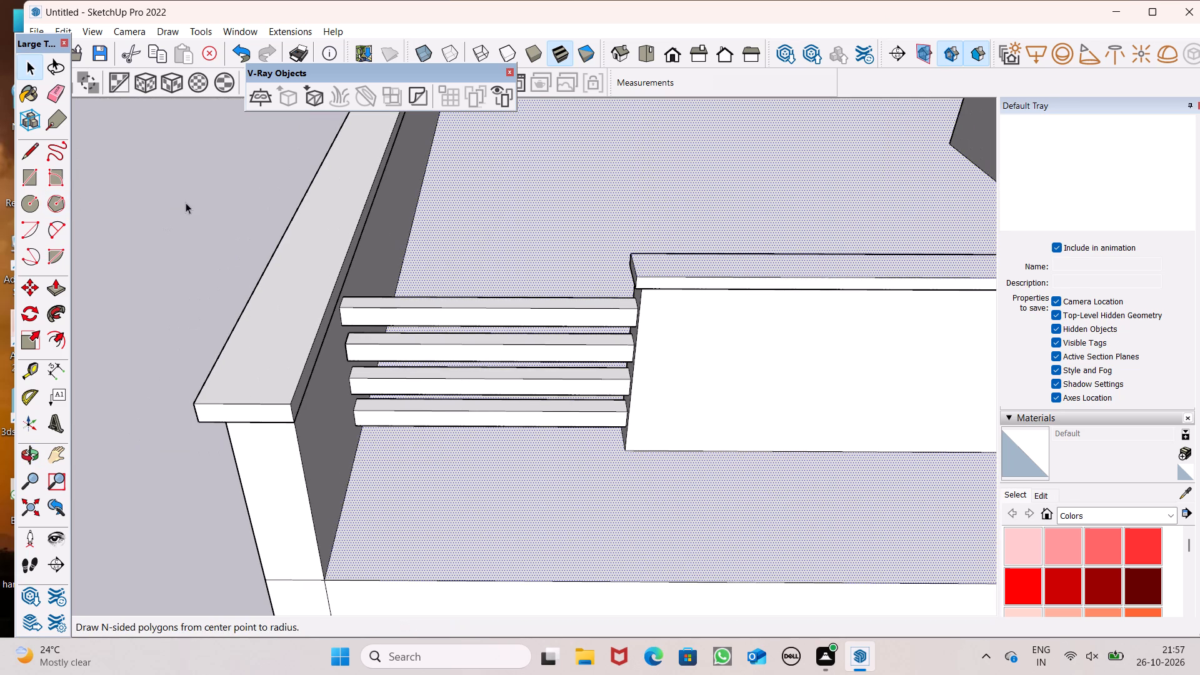
# Recess the terrace slab's front fascia by pushing it in 1' 6 3/4" and pulling it back out 3 15/16".
pyautogui.scroll(-5, 474, 264)
pyautogui.scroll(-5, 458, 319)
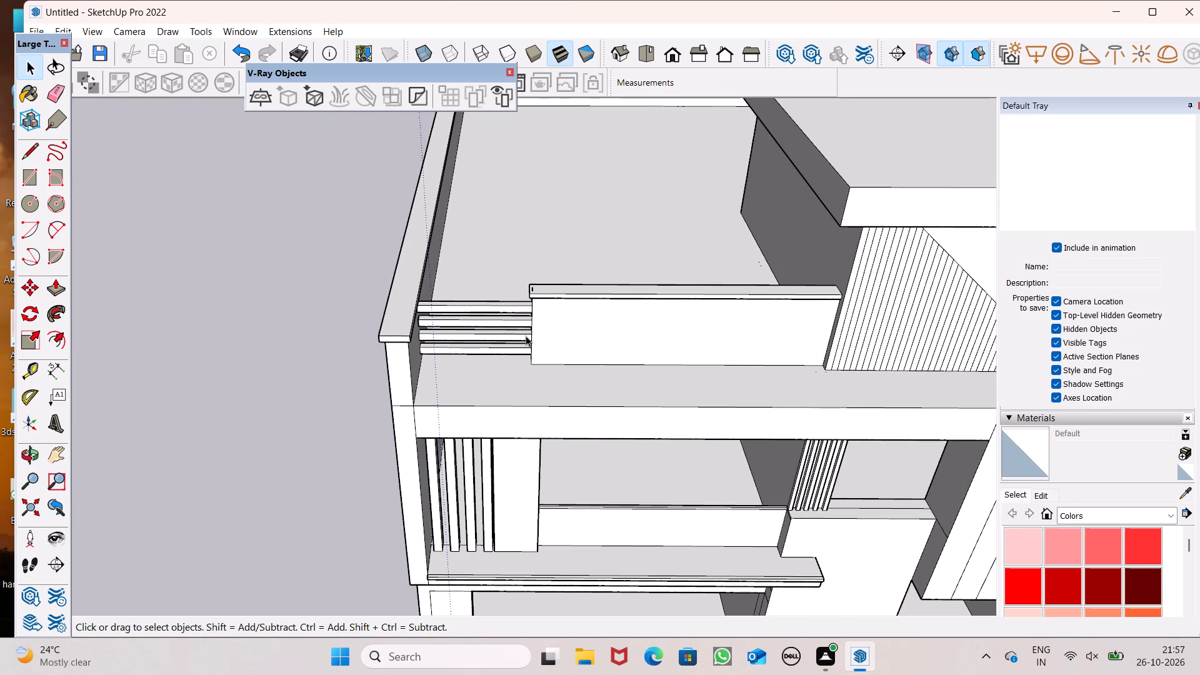
pyautogui.scroll(-3, 524, 334)
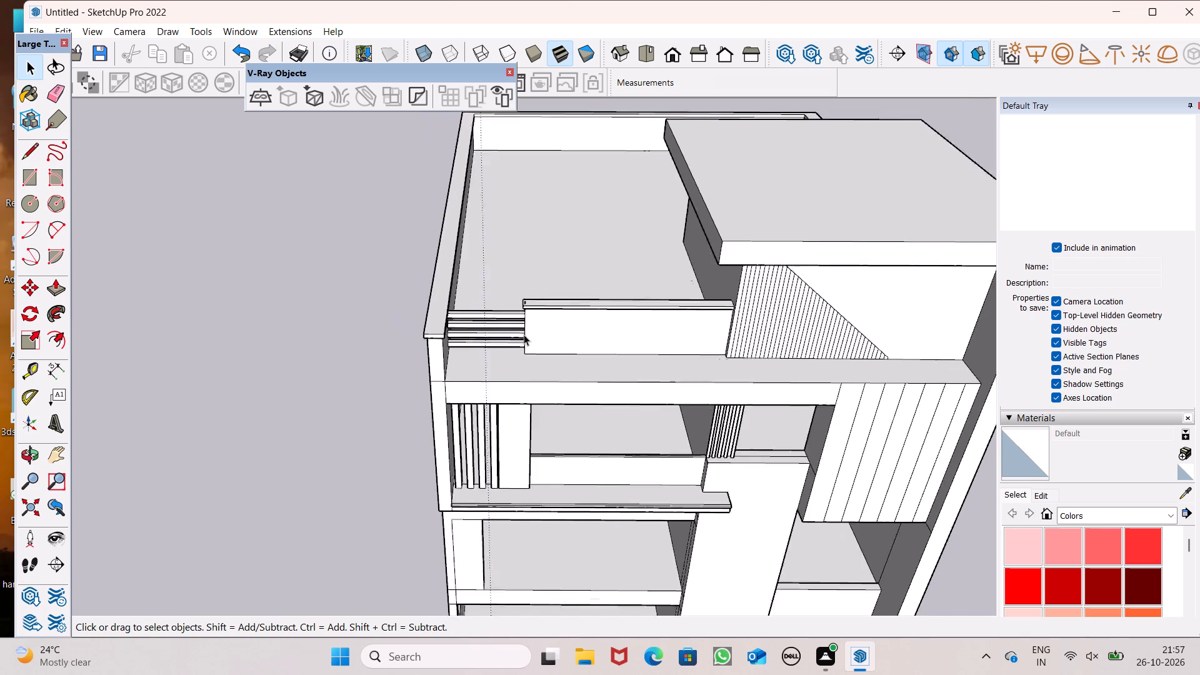
pyautogui.scroll(-2, 524, 334)
pyautogui.moveTo(569, 372); pyautogui.dragTo(594, 347, button='middle')
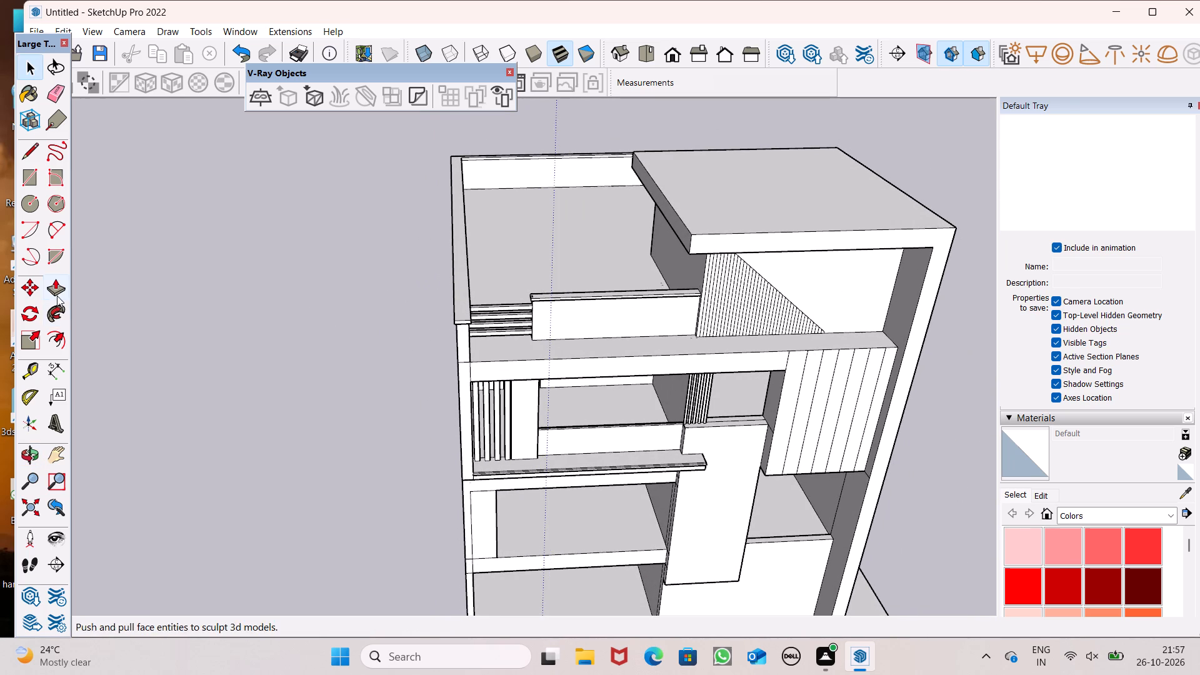
pyautogui.click(56, 294)
pyautogui.scroll(4, 423, 376)
pyautogui.moveTo(560, 377); pyautogui.dragTo(559, 371)
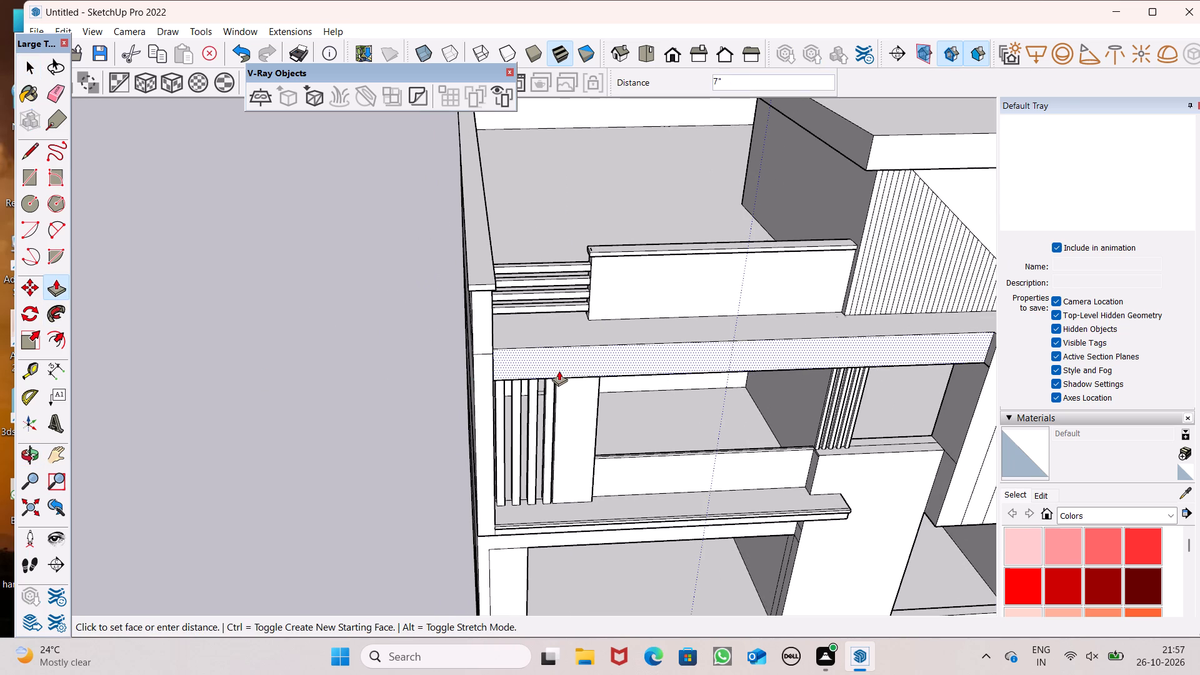
pyautogui.moveTo(559, 371); pyautogui.dragTo(557, 362)
pyautogui.scroll(-5, 457, 372)
pyautogui.scroll(6, 757, 366)
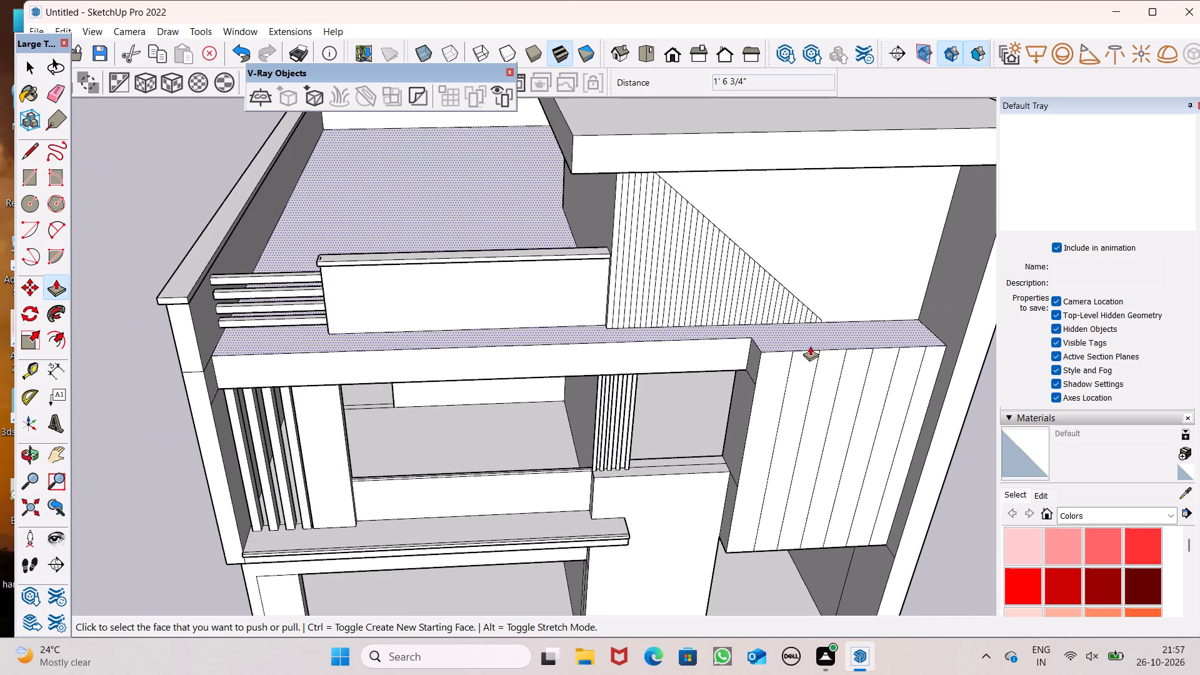
pyautogui.moveTo(692, 369); pyautogui.dragTo(695, 392, button='middle')
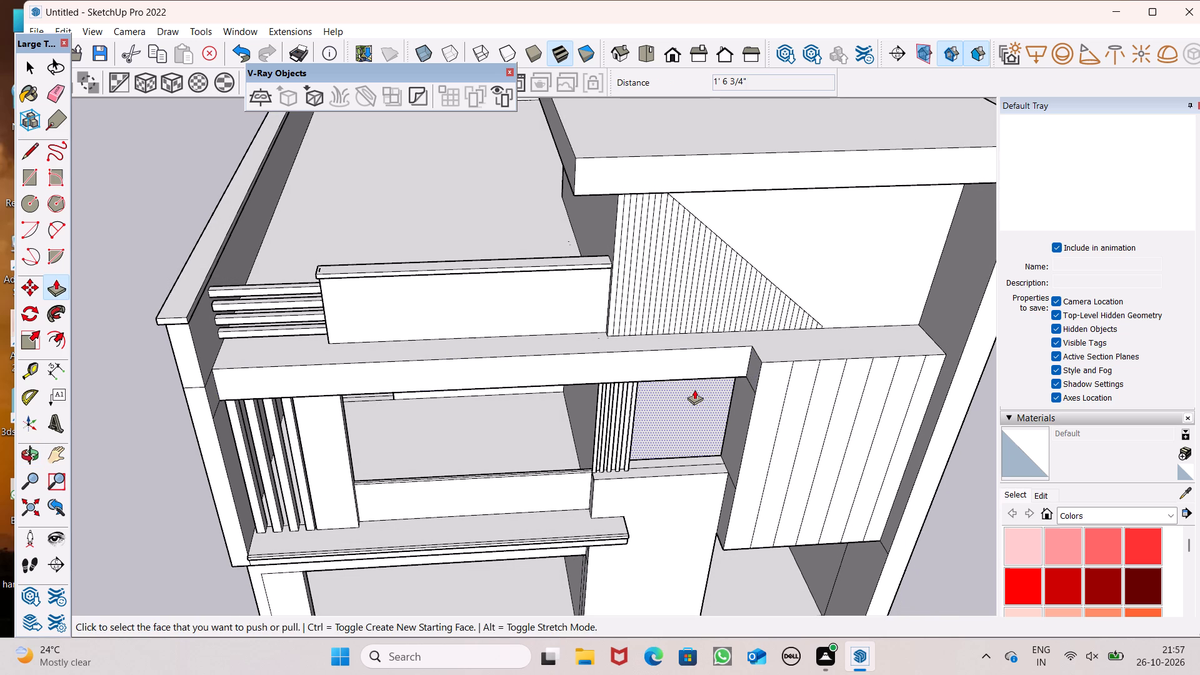
pyautogui.scroll(-1, 694, 387)
pyautogui.moveTo(700, 373); pyautogui.dragTo(707, 374)
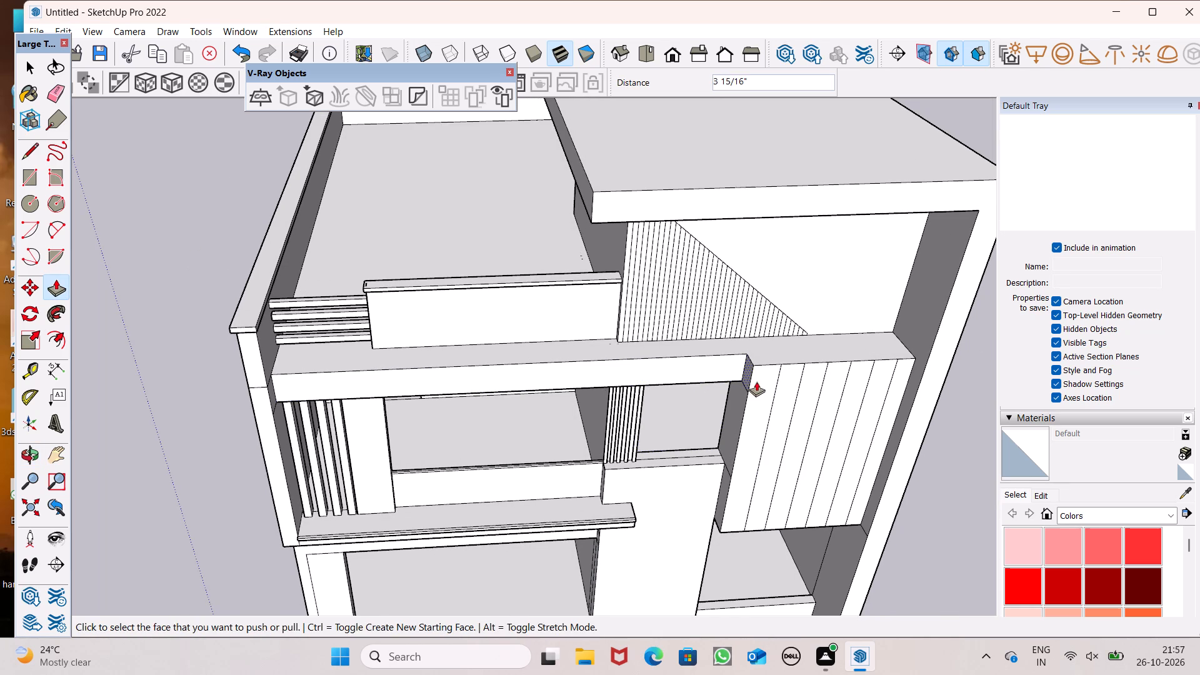
# Push each of the seven vertical strips beside the terrace slab's fascia back 1' 2 13/16", flush with the fascia.
pyautogui.moveTo(756, 380); pyautogui.dragTo(737, 367)
pyautogui.moveTo(783, 377); pyautogui.dragTo(761, 367)
pyautogui.moveTo(804, 382); pyautogui.dragTo(786, 374)
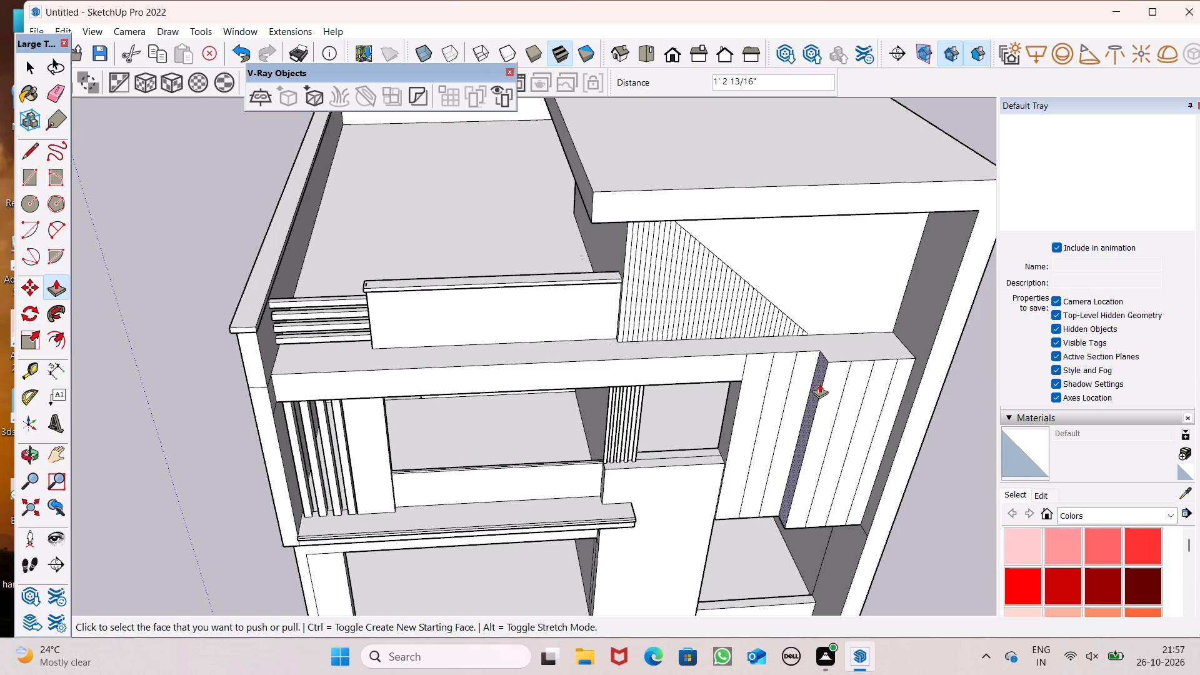
pyautogui.moveTo(827, 386); pyautogui.dragTo(804, 377)
pyautogui.moveTo(850, 384); pyautogui.dragTo(818, 372)
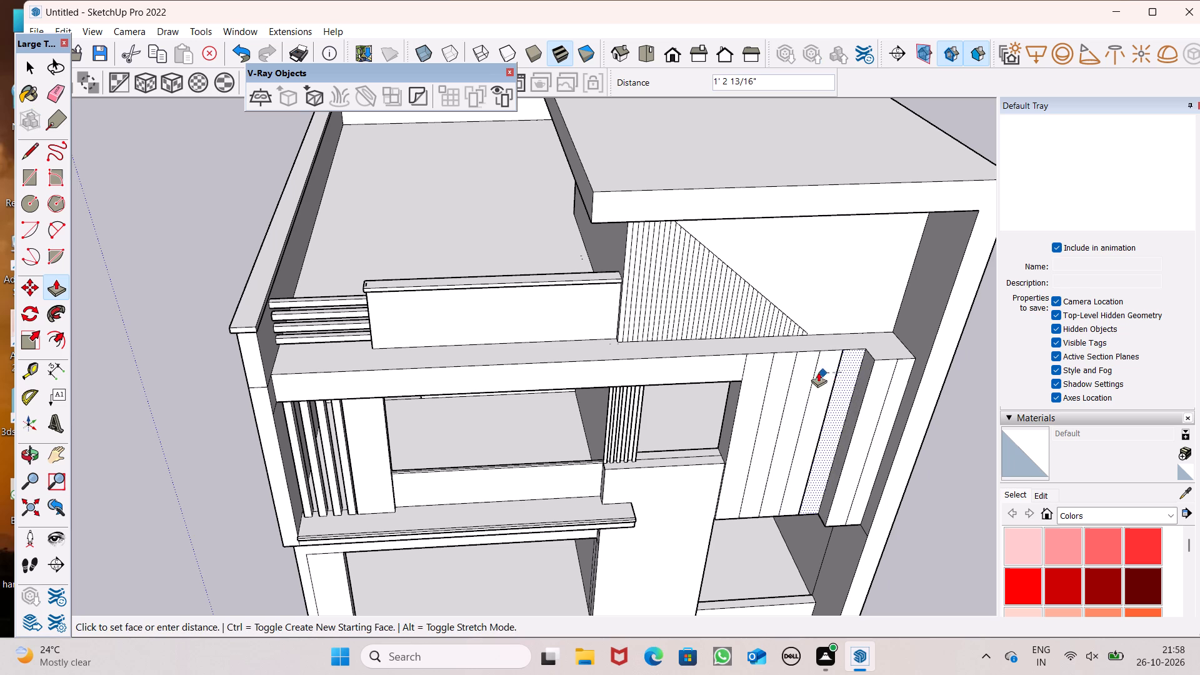
pyautogui.moveTo(818, 372); pyautogui.dragTo(817, 372)
pyautogui.moveTo(869, 396); pyautogui.dragTo(837, 384)
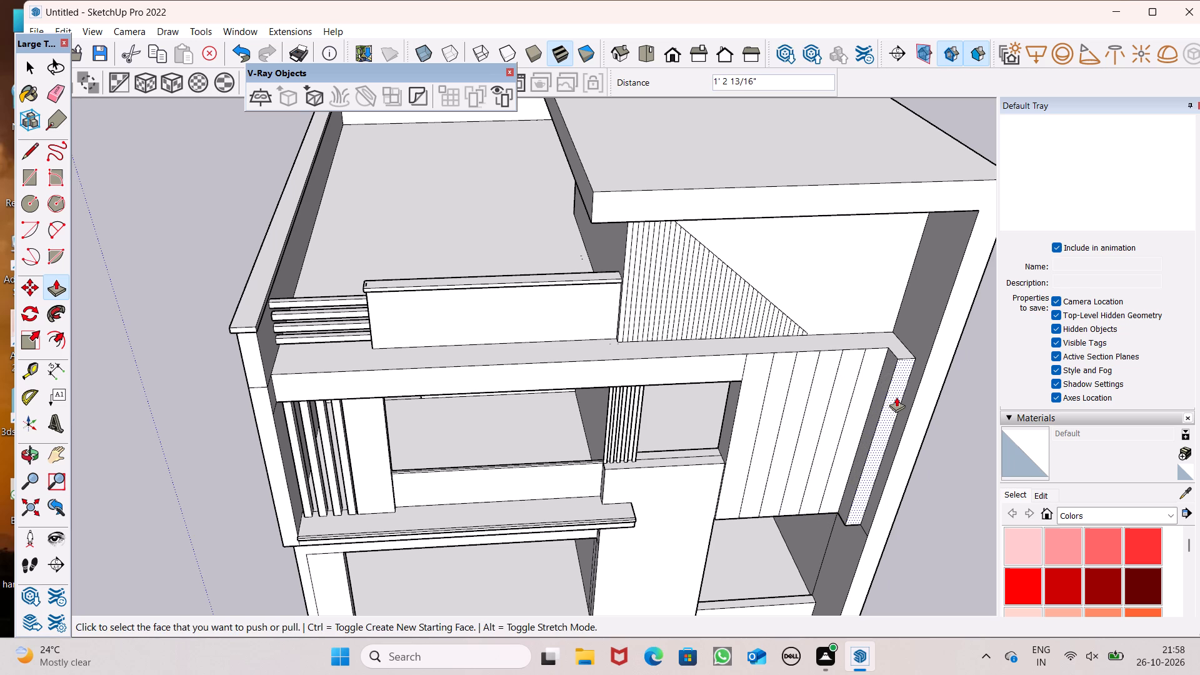
pyautogui.moveTo(890, 398); pyautogui.dragTo(841, 392)
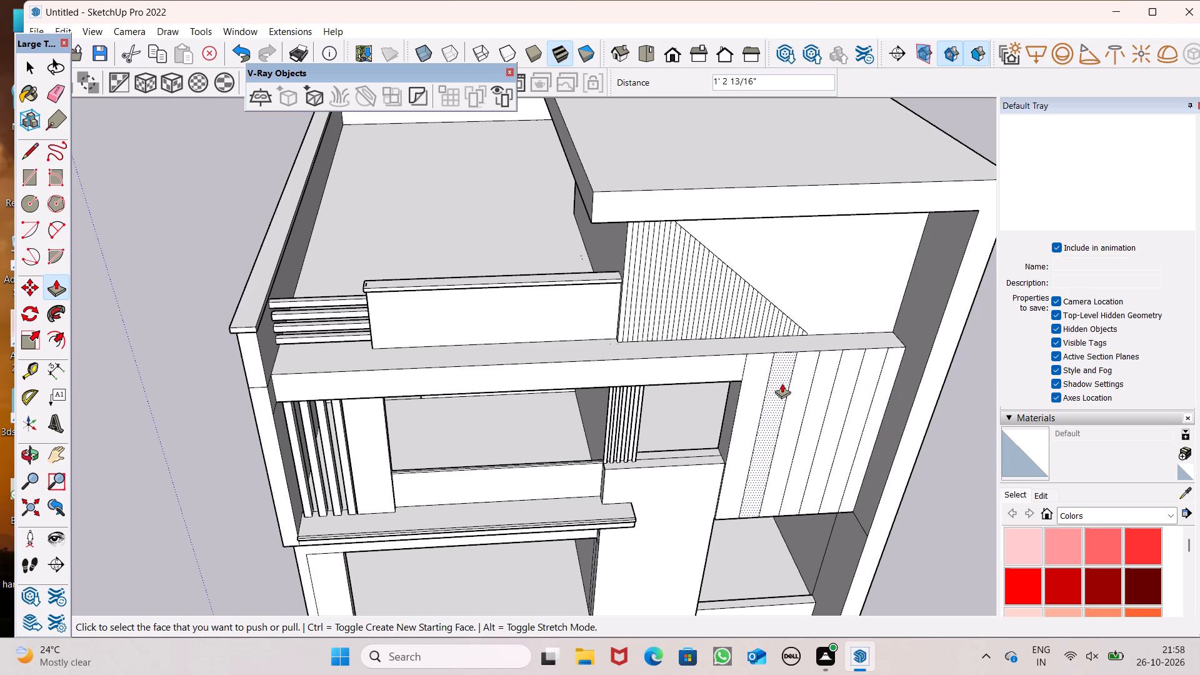
# Erase the two leftover edges on the side pillar's inner face in front of the recessed fascia's end.
pyautogui.scroll(-3, 711, 356)
pyautogui.moveTo(826, 401); pyautogui.dragTo(724, 282, button='middle')
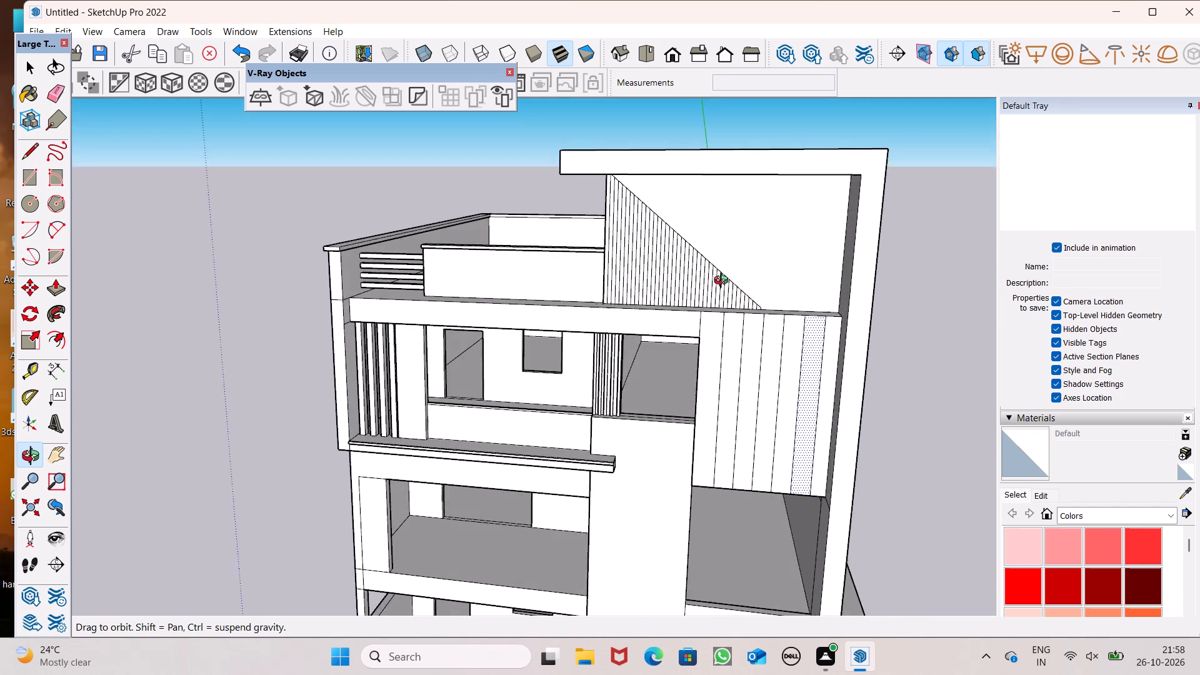
pyautogui.moveTo(724, 282); pyautogui.dragTo(688, 249, button='middle')
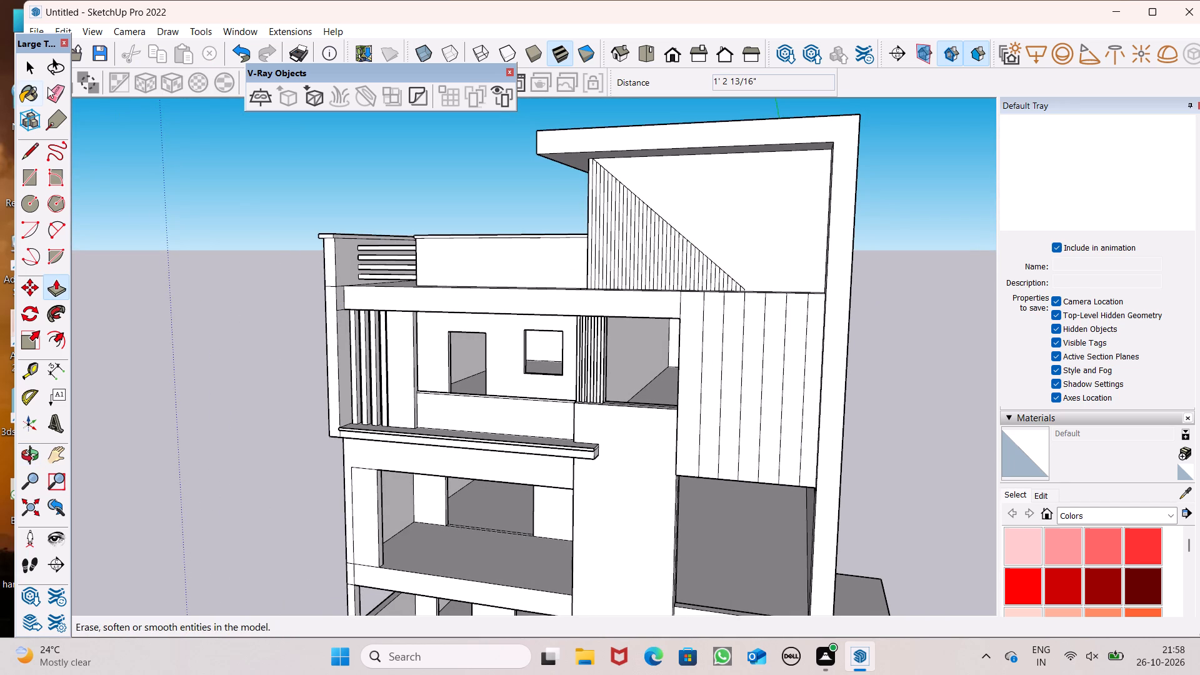
pyautogui.click(47, 86)
pyautogui.scroll(6, 293, 313)
pyautogui.scroll(5, 344, 274)
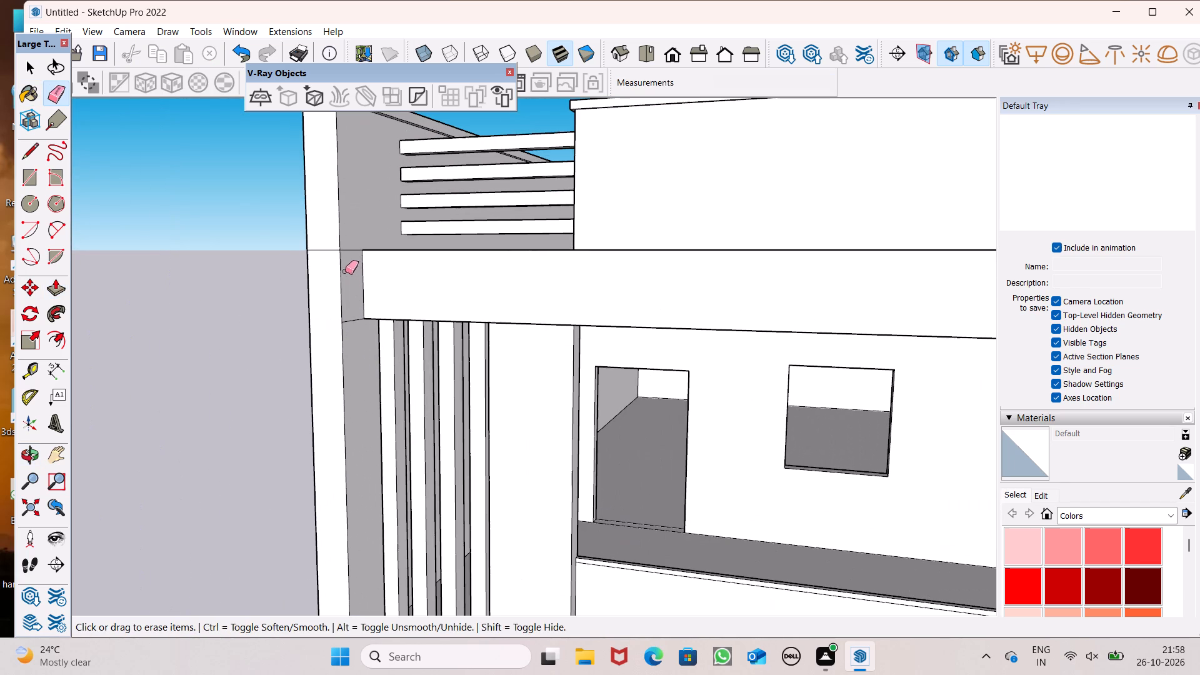
pyautogui.click(348, 316)
pyautogui.scroll(5, 352, 231)
pyautogui.moveTo(357, 252); pyautogui.dragTo(361, 266)
pyautogui.scroll(-4, 354, 257)
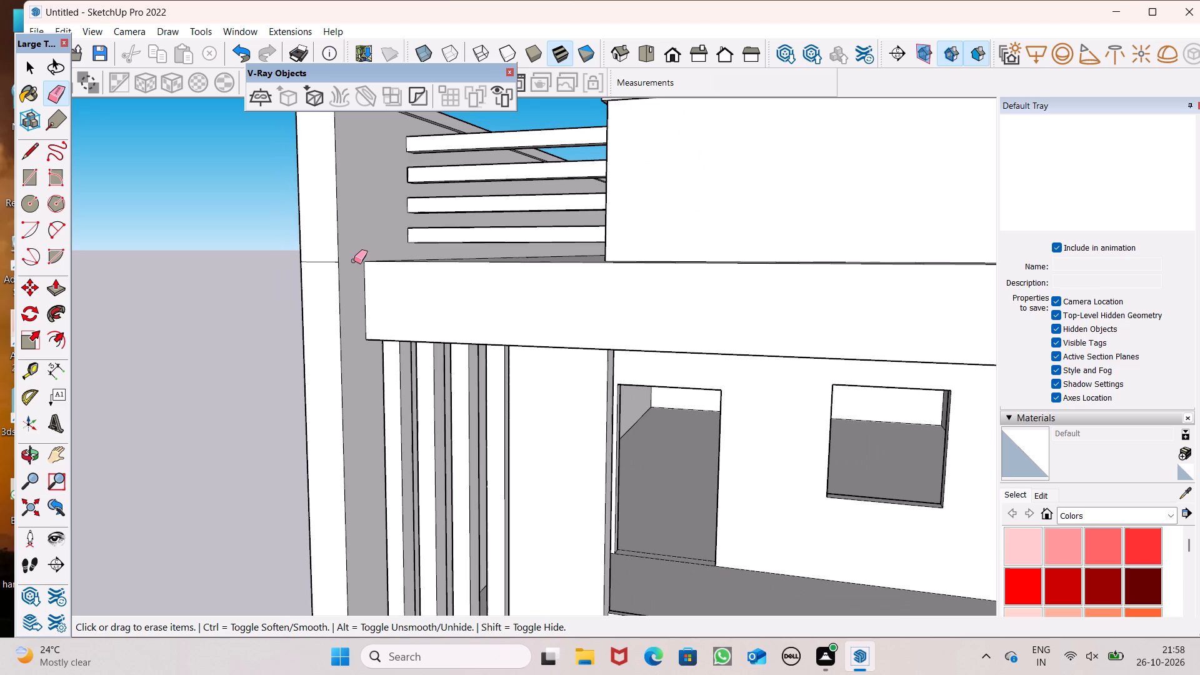
# Erase the leftover horizontal edge across the side pillar's front face, level with the terrace slab's top.
pyautogui.moveTo(330, 261); pyautogui.dragTo(330, 271)
# Examine the front facade, including the low front wall and slab of the balcony below the terrace.
pyautogui.scroll(-4, 416, 285)
pyautogui.moveTo(481, 329); pyautogui.dragTo(575, 348, button='middle')
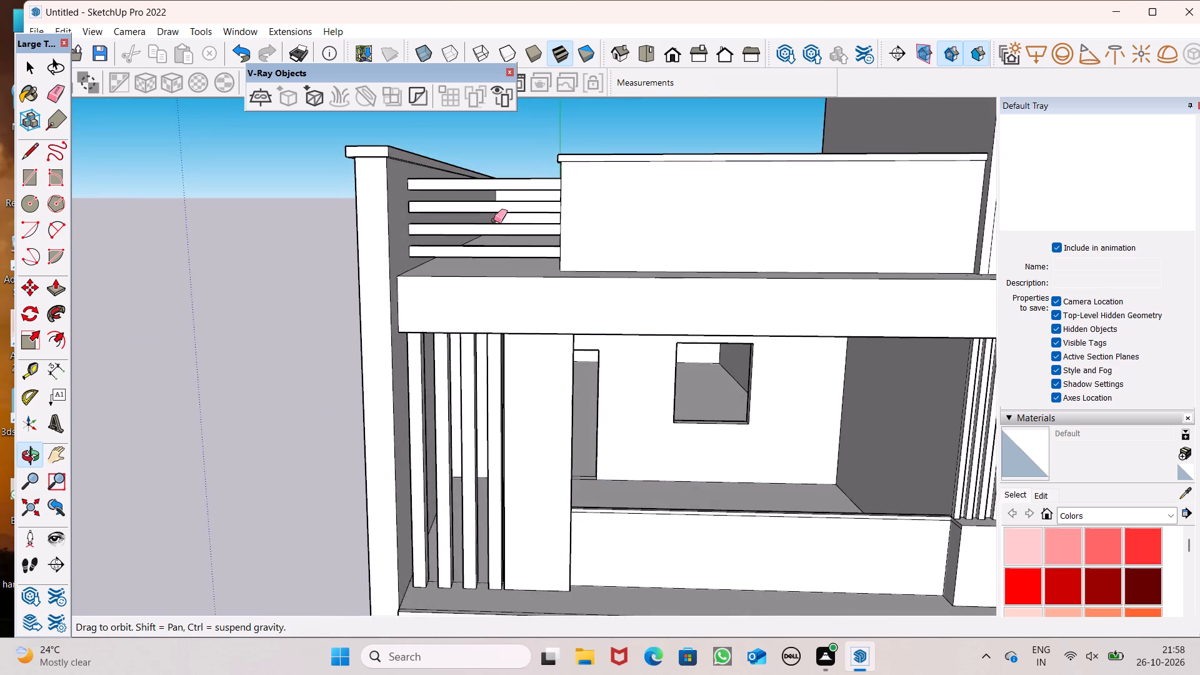
pyautogui.scroll(-8, 494, 220)
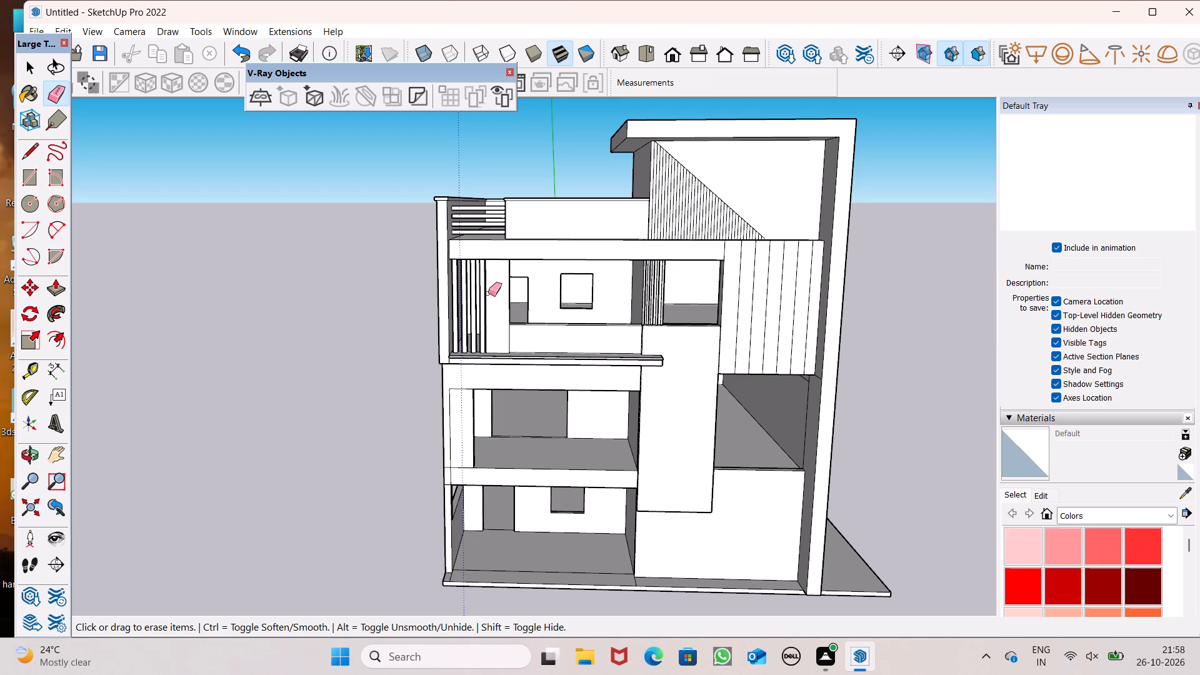
pyautogui.moveTo(622, 353); pyautogui.dragTo(547, 445, button='middle')
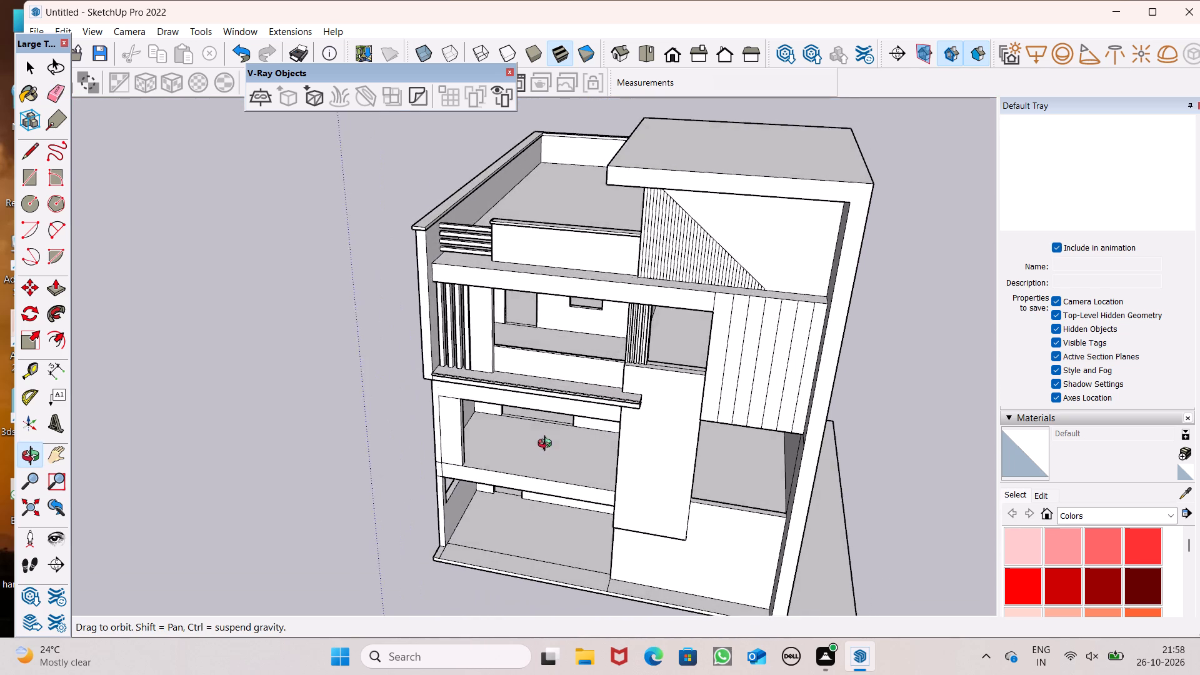
pyautogui.moveTo(547, 445); pyautogui.dragTo(658, 464, button='middle')
pyautogui.scroll(7, 551, 344)
pyautogui.scroll(6, 592, 382)
pyautogui.middleClick(592, 382)
pyautogui.press('space')
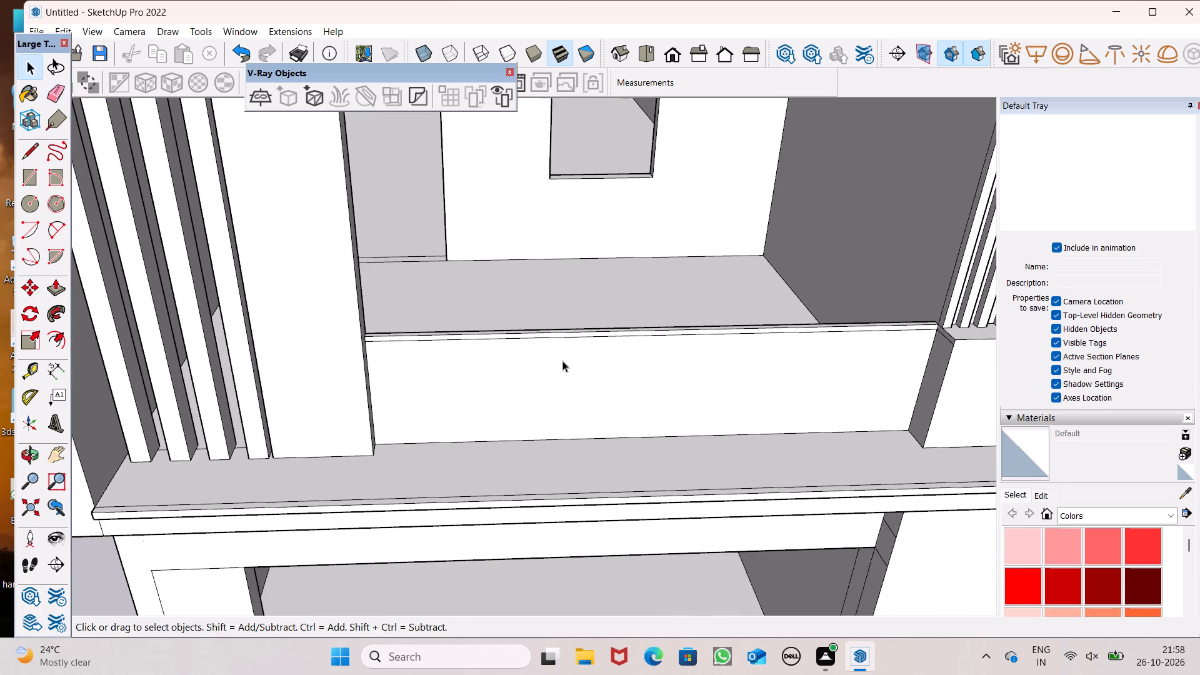
pyautogui.scroll(1, 561, 360)
pyautogui.scroll(-3, 561, 360)
pyautogui.scroll(1, 561, 360)
pyautogui.scroll(-1, 561, 360)
pyautogui.moveTo(619, 390); pyautogui.dragTo(619, 346, button='middle')
pyautogui.scroll(-7, 586, 321)
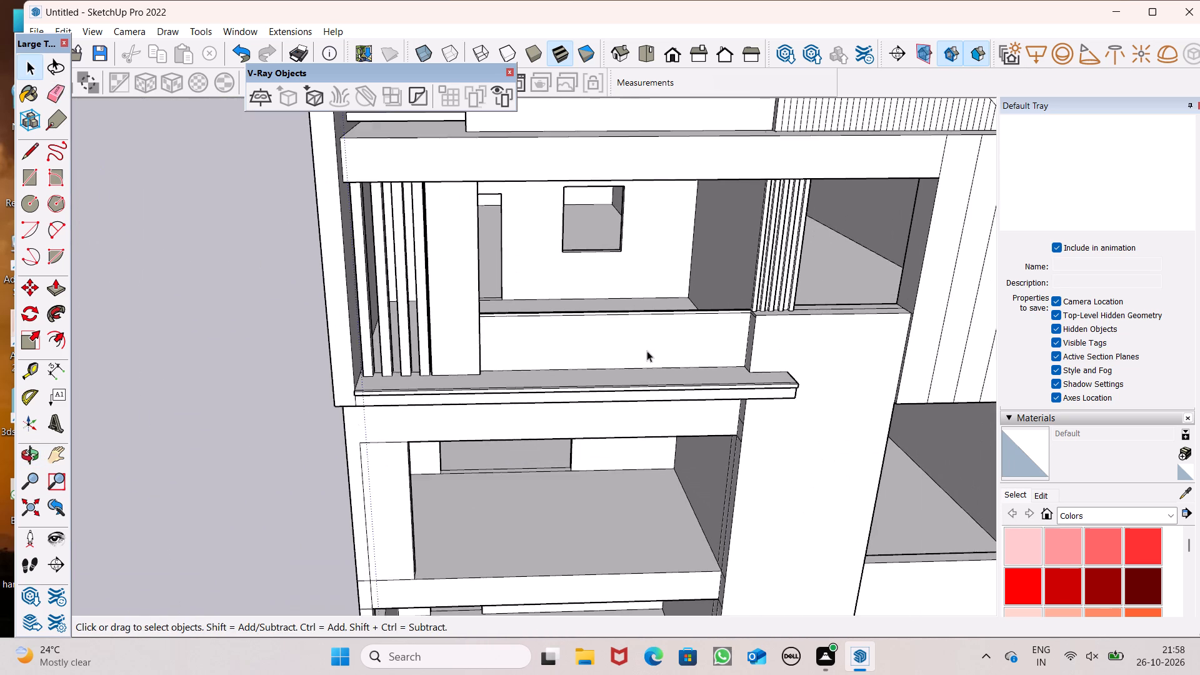
pyautogui.moveTo(647, 351); pyautogui.dragTo(640, 288, button='middle')
pyautogui.scroll(-3, 574, 303)
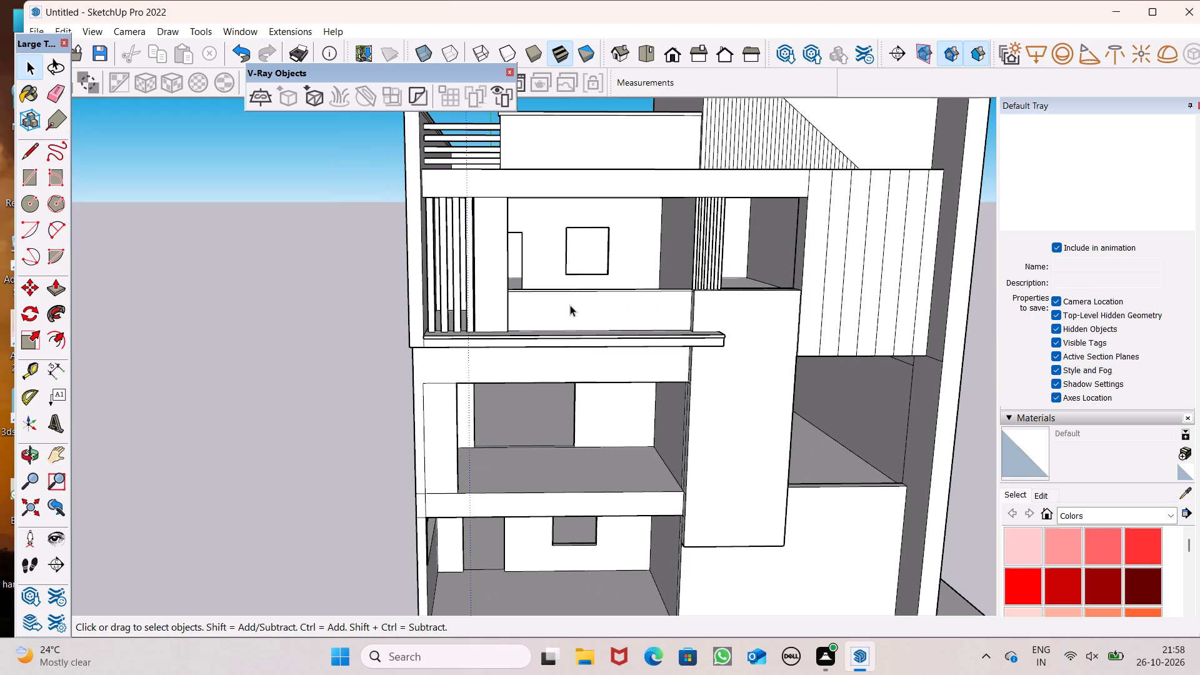
pyautogui.scroll(-7, 568, 312)
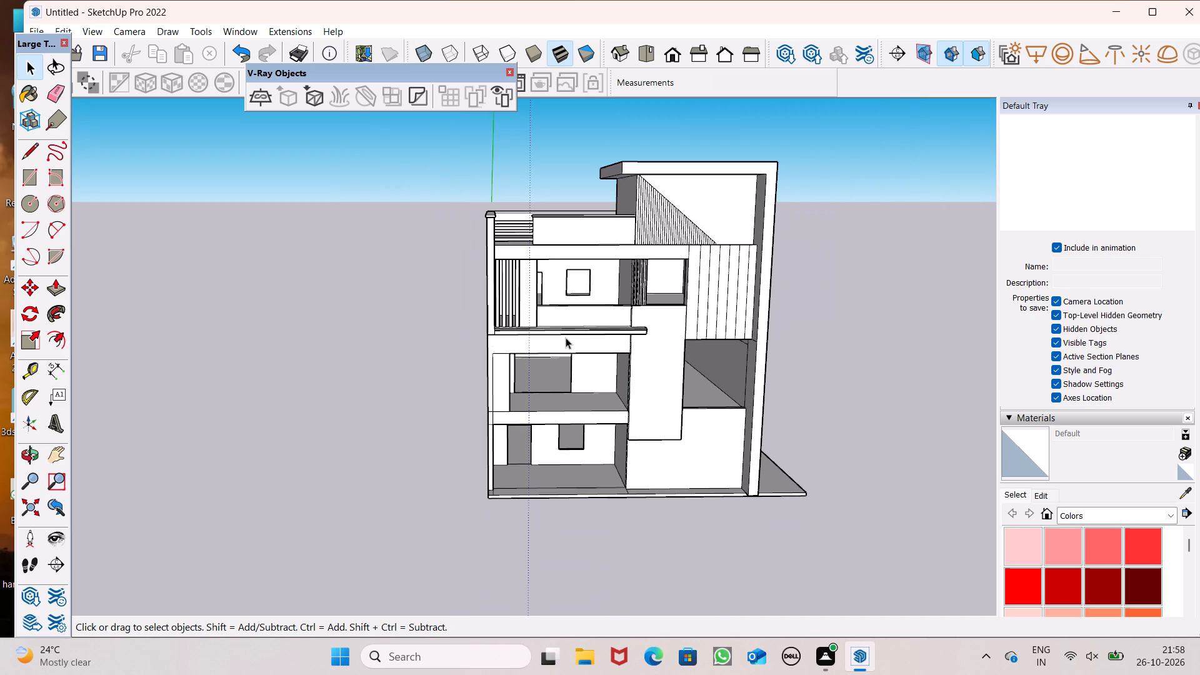
pyautogui.scroll(-1, 566, 337)
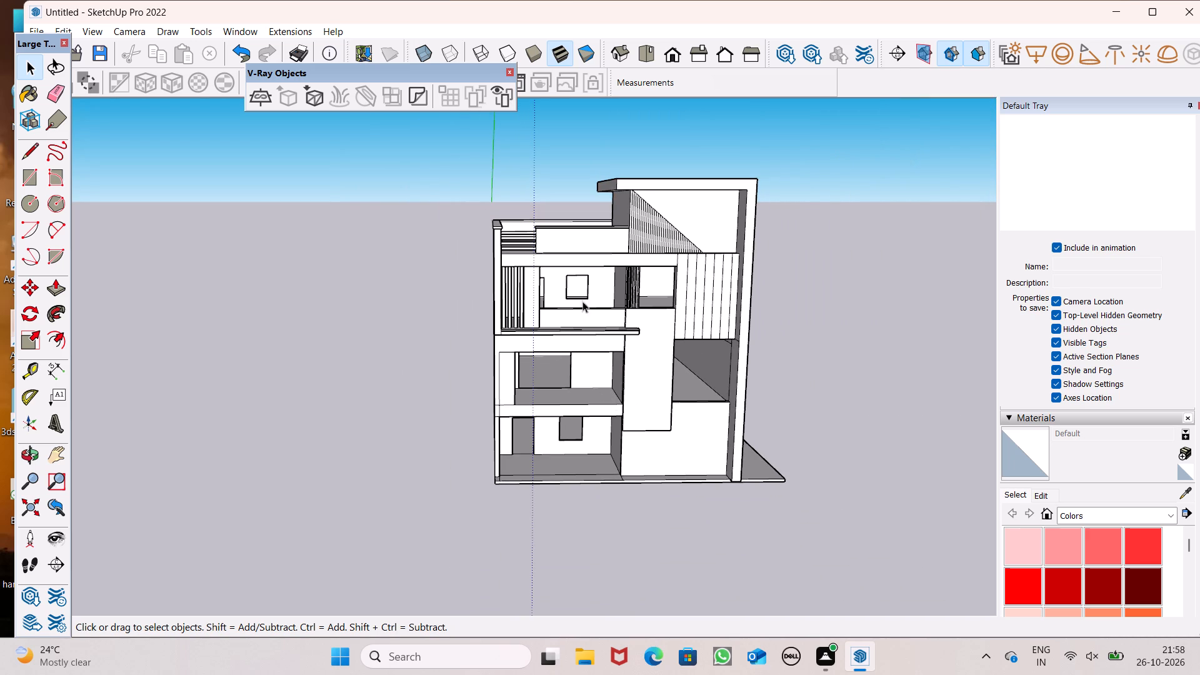
pyautogui.scroll(3, 582, 282)
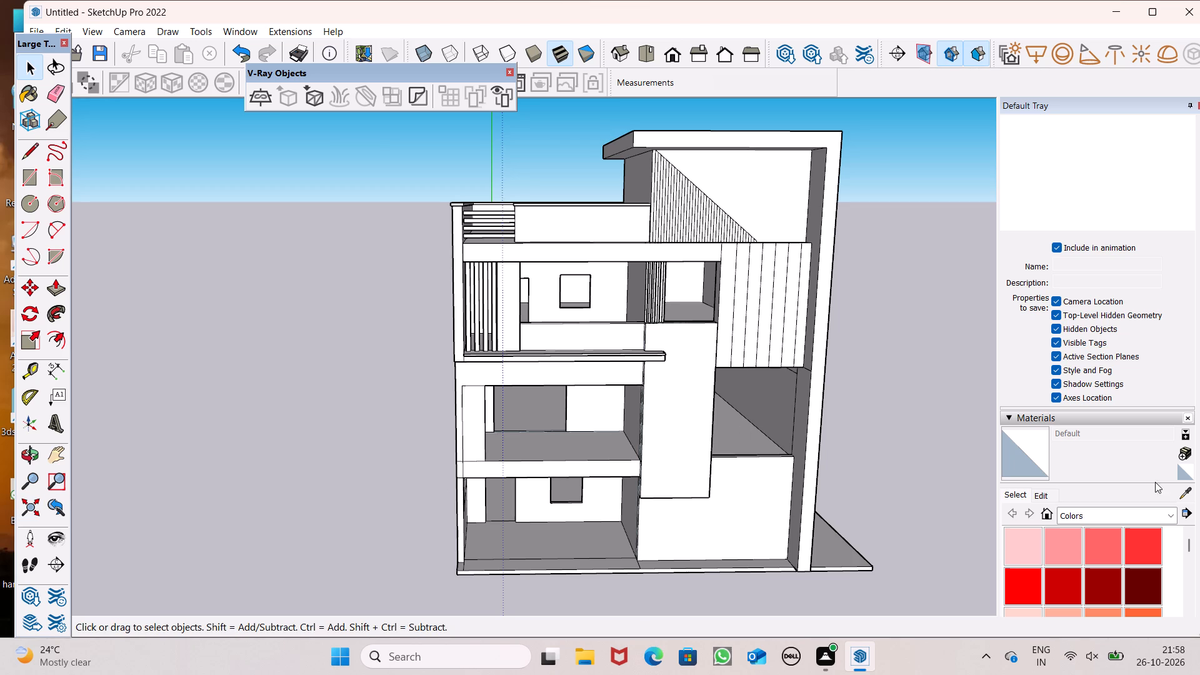
# Paint the outer and inner faces of the upper balcony's low front wall with Translucent Glass Gray from Glass and Mirrors.
pyautogui.click(1113, 514)
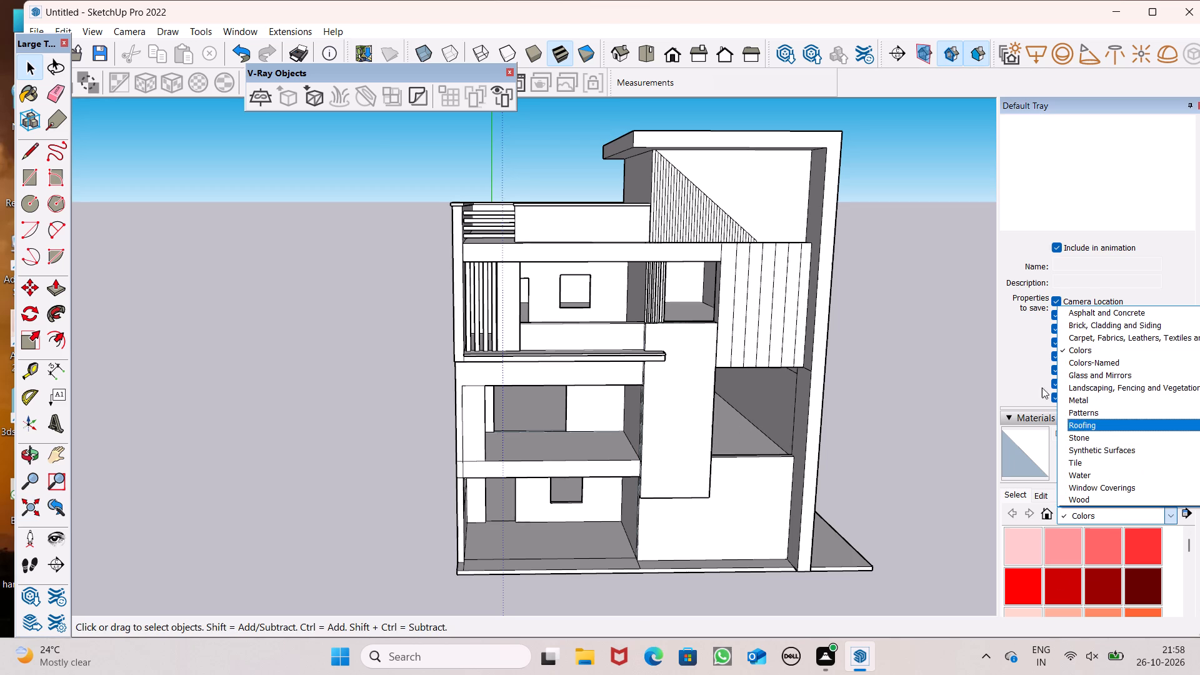
pyautogui.click(1102, 377)
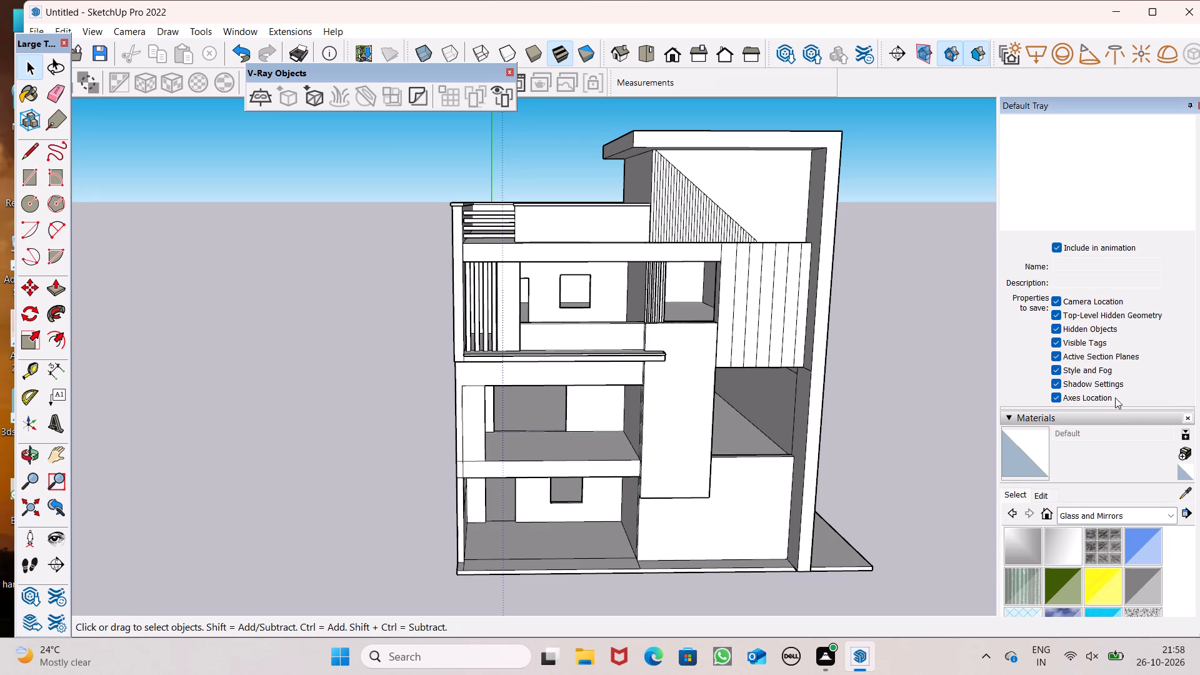
pyautogui.click(1137, 582)
pyautogui.scroll(5, 486, 304)
pyautogui.scroll(4, 586, 373)
pyautogui.click(586, 354)
pyautogui.scroll(6, 656, 289)
pyautogui.moveTo(704, 427); pyautogui.dragTo(799, 576, button='middle')
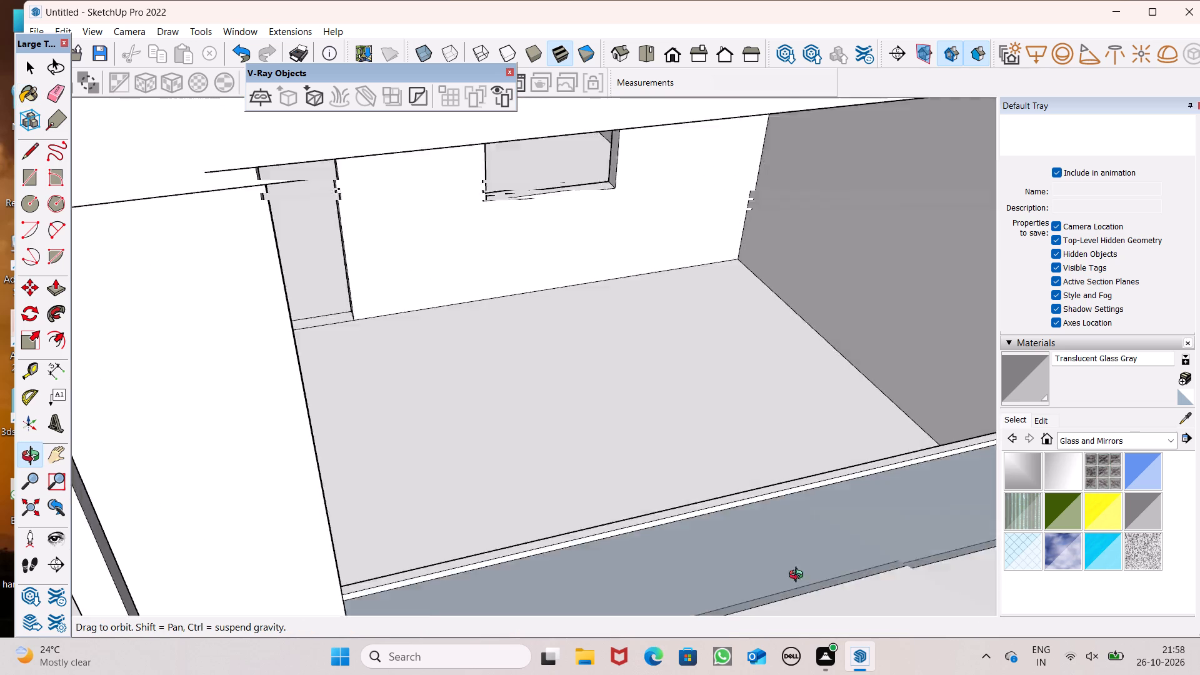
pyautogui.moveTo(799, 576); pyautogui.dragTo(894, 549, button='middle')
pyautogui.scroll(7, 725, 470)
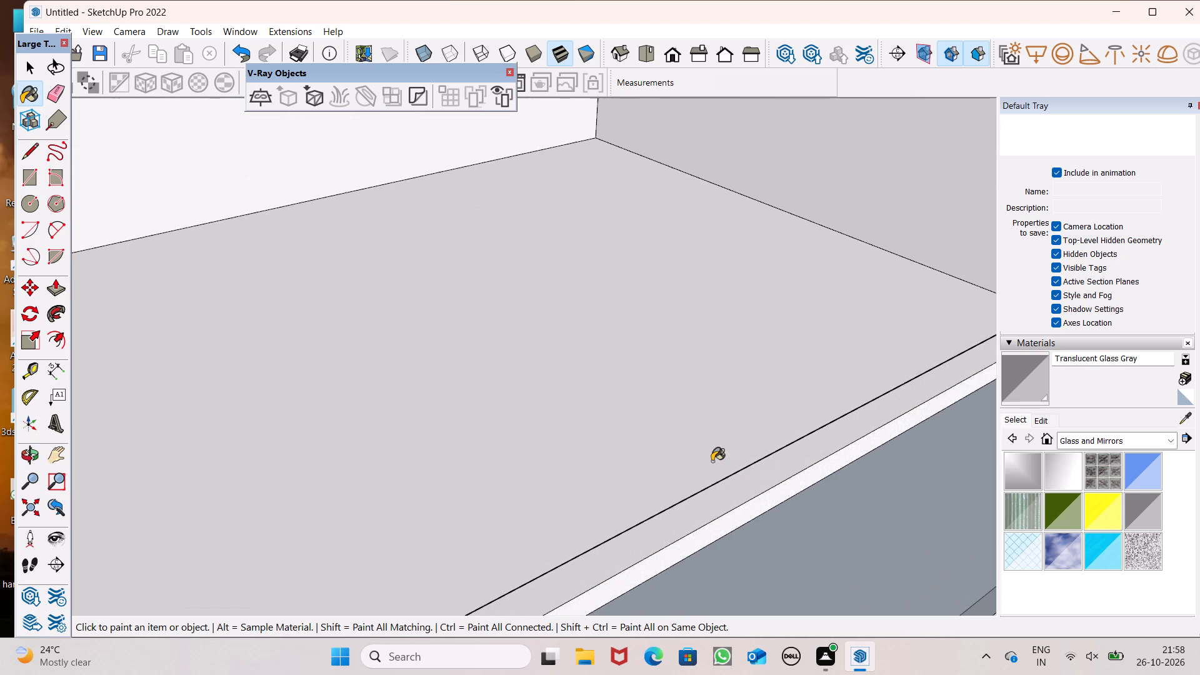
pyautogui.scroll(1, 712, 461)
pyautogui.moveTo(781, 497); pyautogui.dragTo(1014, 555, button='middle')
pyautogui.click(719, 511)
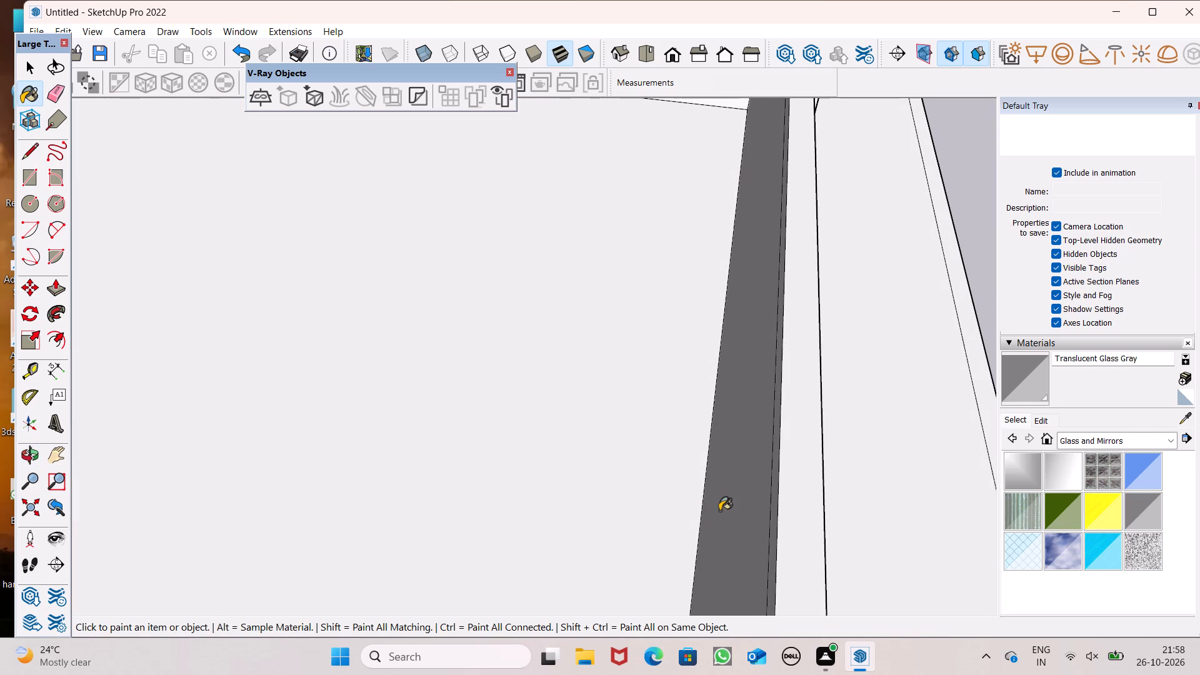
pyautogui.moveTo(810, 556); pyautogui.dragTo(467, 439, button='middle')
pyautogui.scroll(1, 500, 452)
pyautogui.scroll(-5, 491, 346)
pyautogui.scroll(1, 486, 377)
pyautogui.scroll(-5, 486, 385)
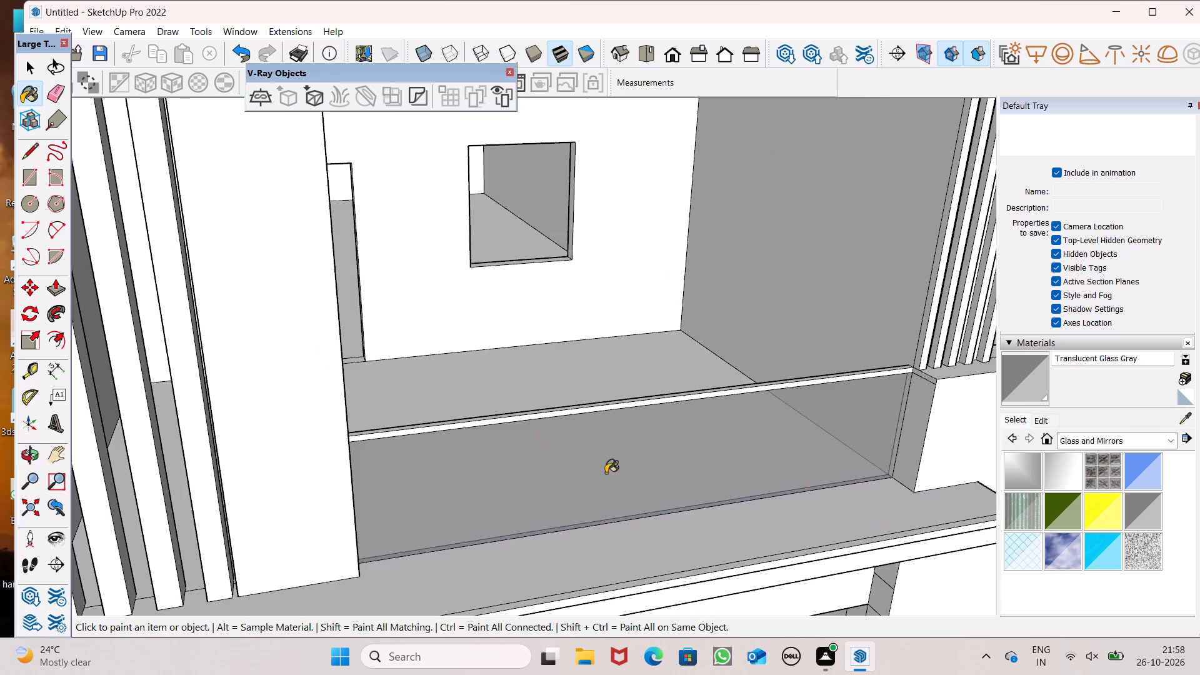
pyautogui.moveTo(642, 497); pyautogui.dragTo(577, 421, button='middle')
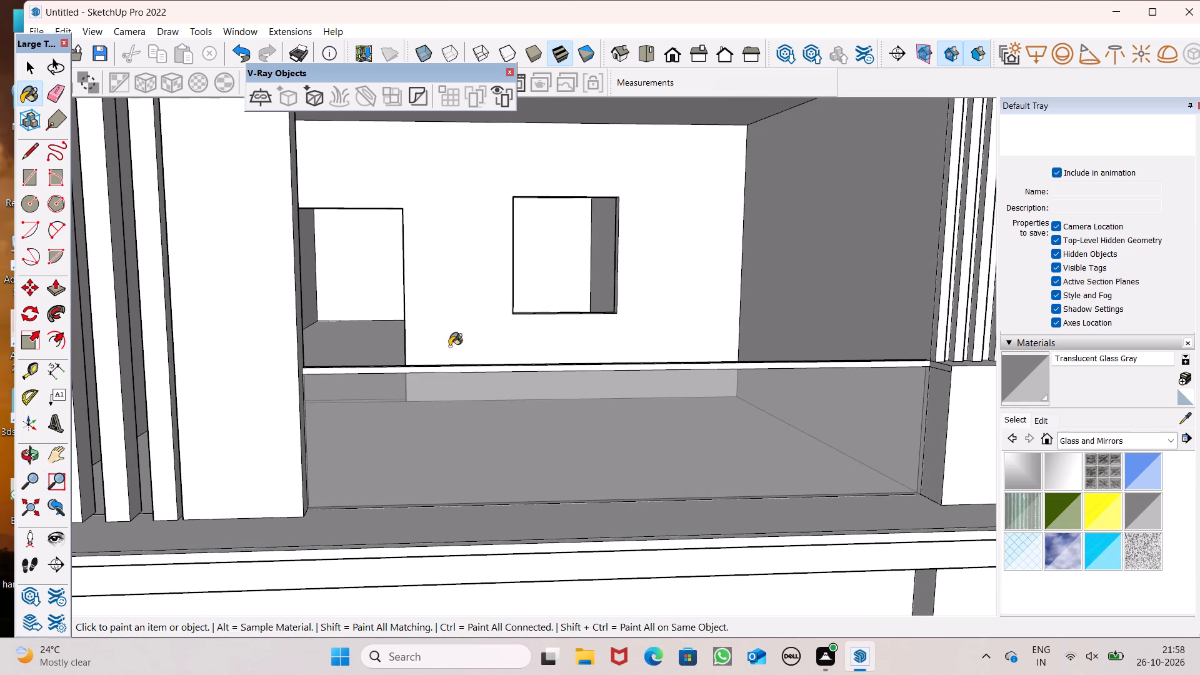
# Paint the front, top and inner faces of the cap rail on the glass balcony wall with Metal Silver.
pyautogui.click(1131, 436)
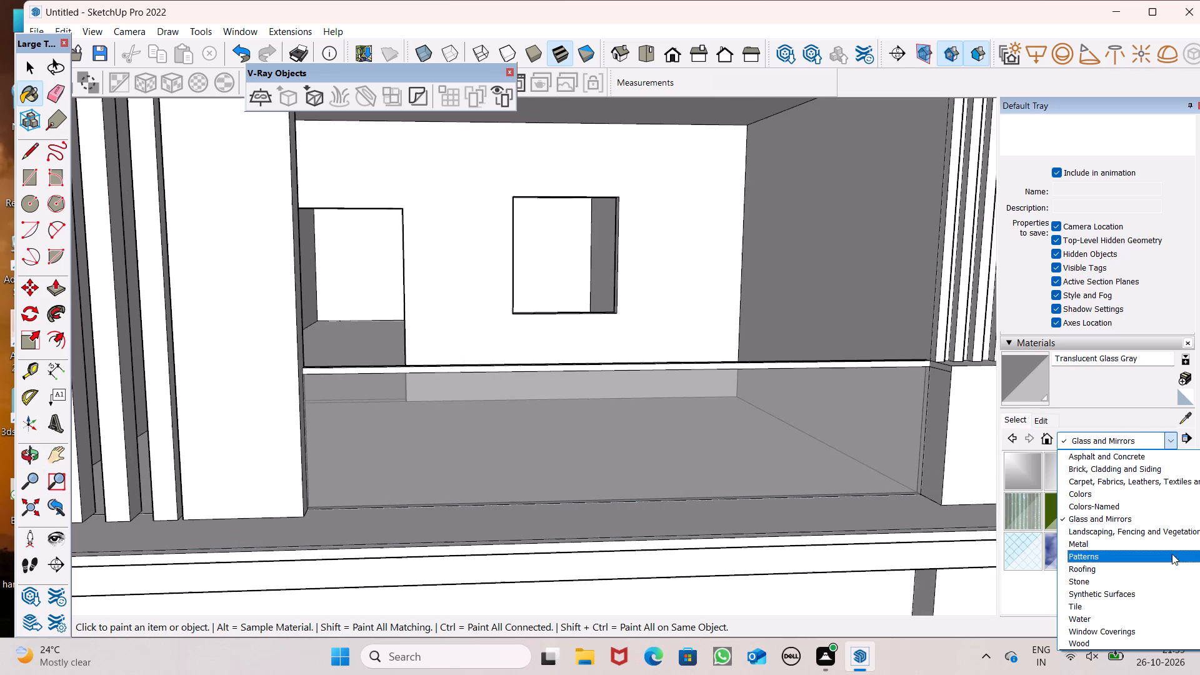
pyautogui.click(1159, 546)
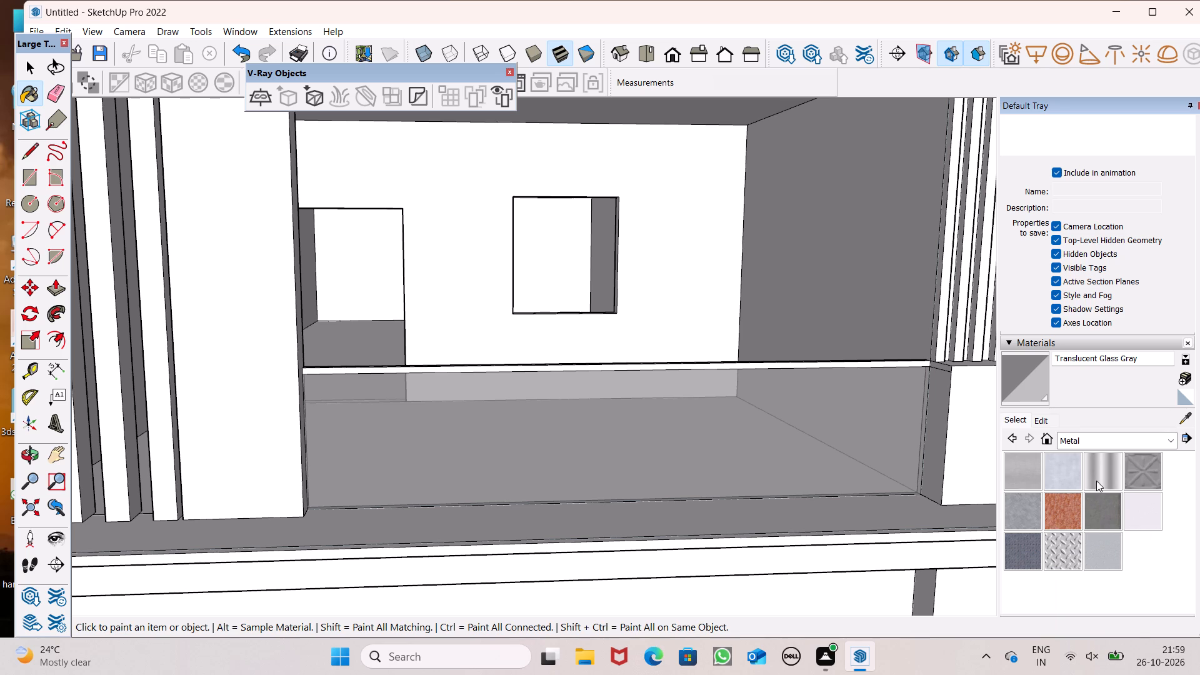
pyautogui.click(1096, 479)
pyautogui.click(1144, 519)
pyautogui.scroll(6, 605, 402)
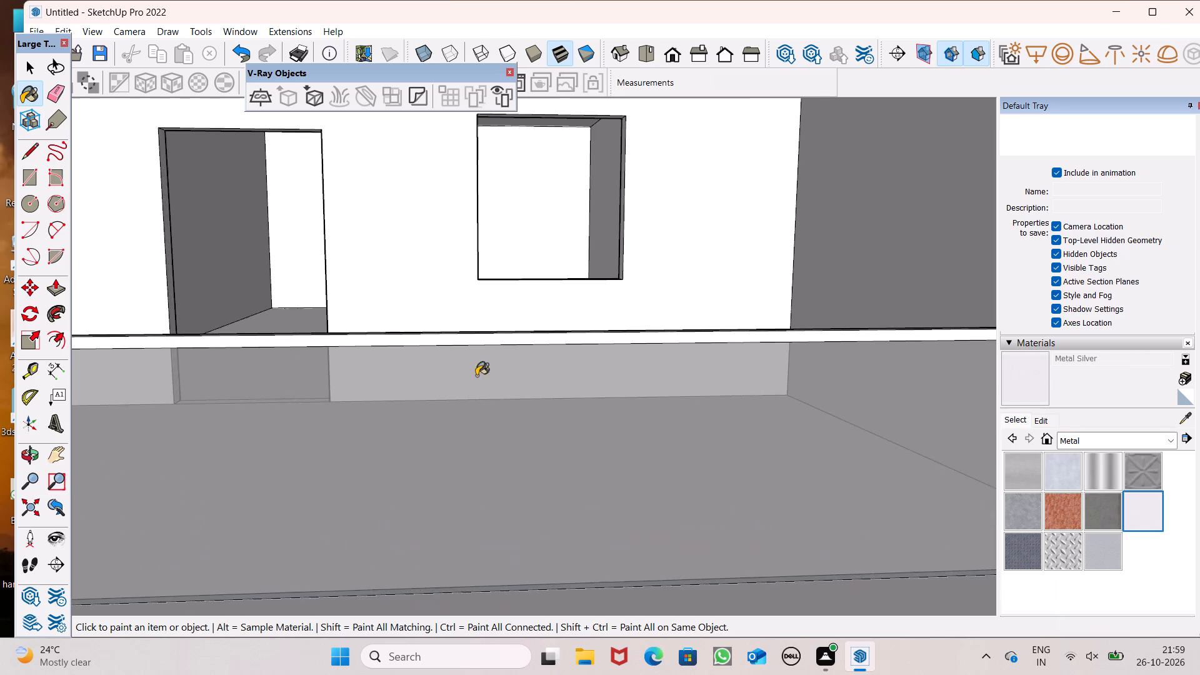
pyautogui.scroll(9, 387, 354)
pyautogui.click(386, 324)
pyautogui.scroll(1, 420, 356)
pyautogui.moveTo(421, 356); pyautogui.dragTo(441, 431, button='middle')
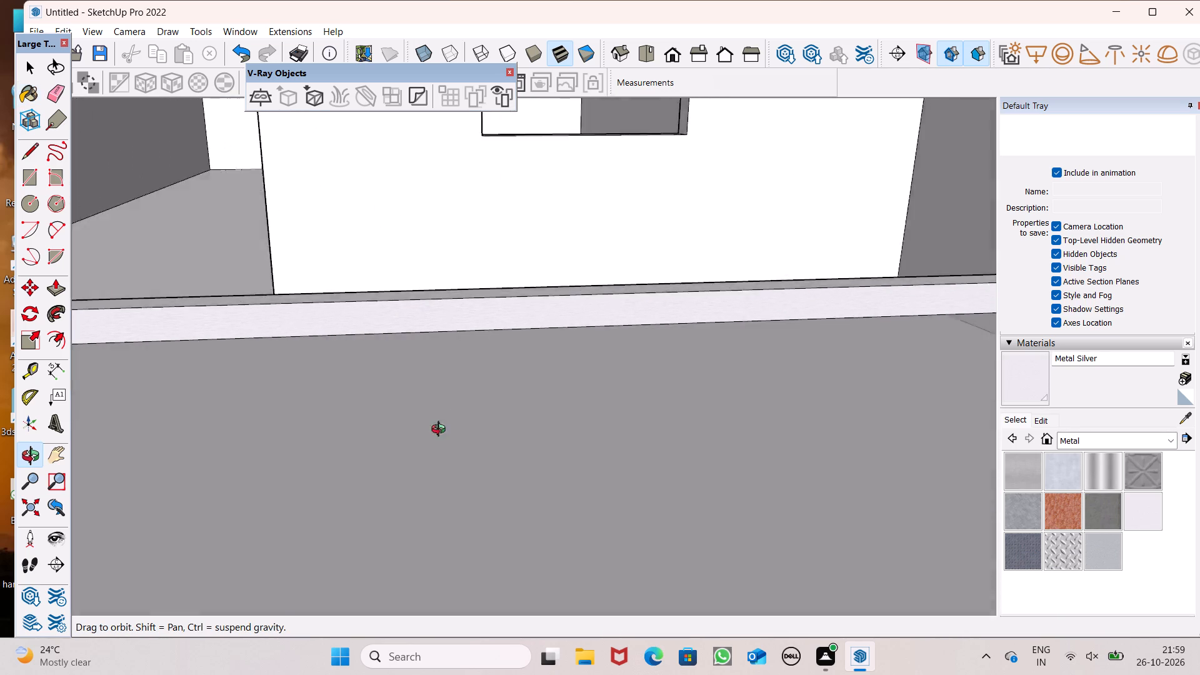
pyautogui.moveTo(441, 431); pyautogui.dragTo(536, 530, button='middle')
pyautogui.scroll(3, 256, 249)
pyautogui.scroll(-4, 297, 292)
pyautogui.click(339, 358)
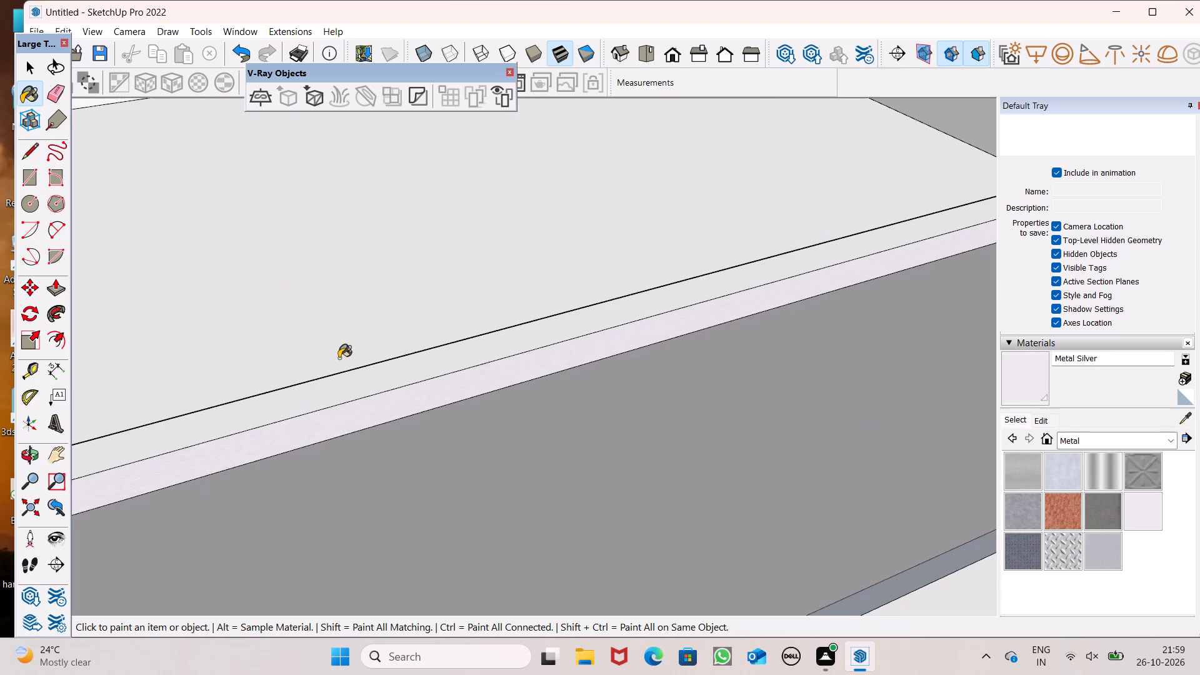
pyautogui.moveTo(339, 359); pyautogui.dragTo(752, 367, button='middle')
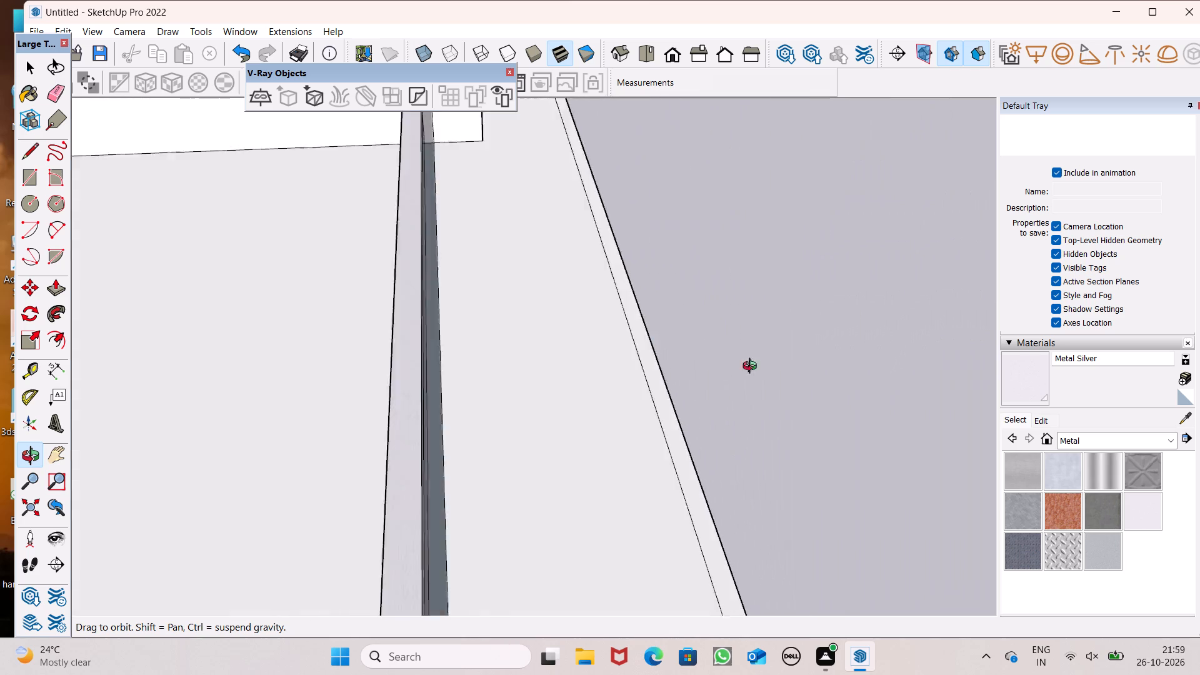
pyautogui.moveTo(752, 367); pyautogui.dragTo(845, 282, button='middle')
pyautogui.scroll(7, 379, 424)
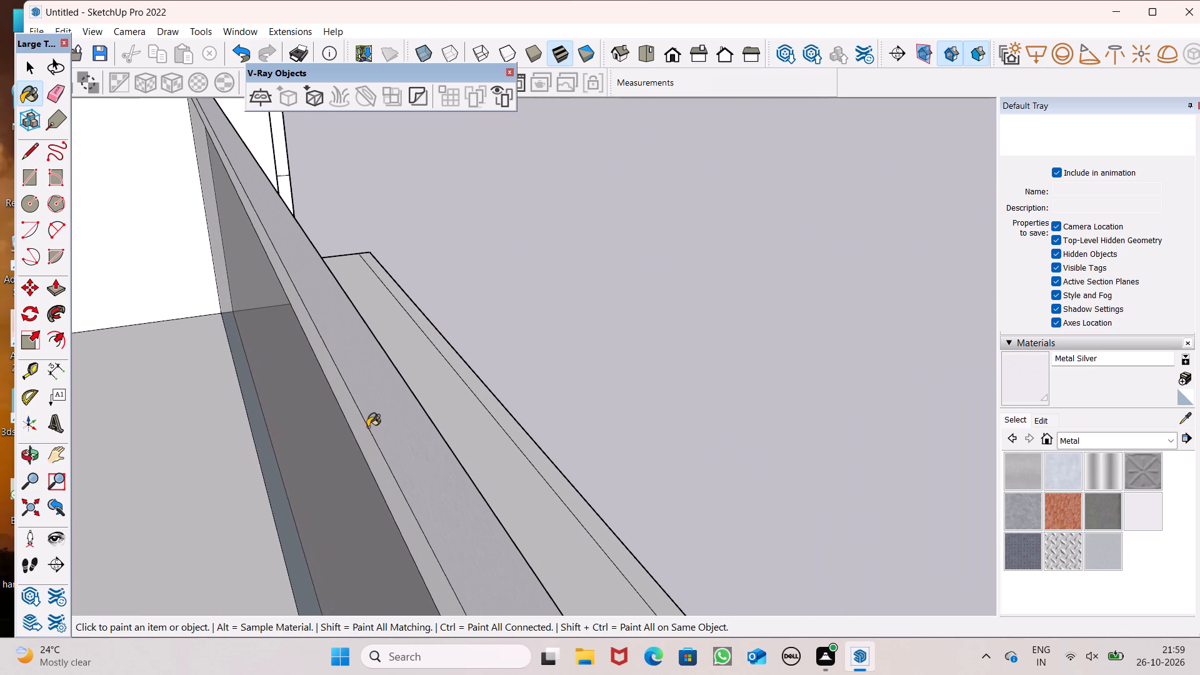
pyautogui.click(357, 429)
pyautogui.moveTo(465, 428); pyautogui.dragTo(194, 417, button='middle')
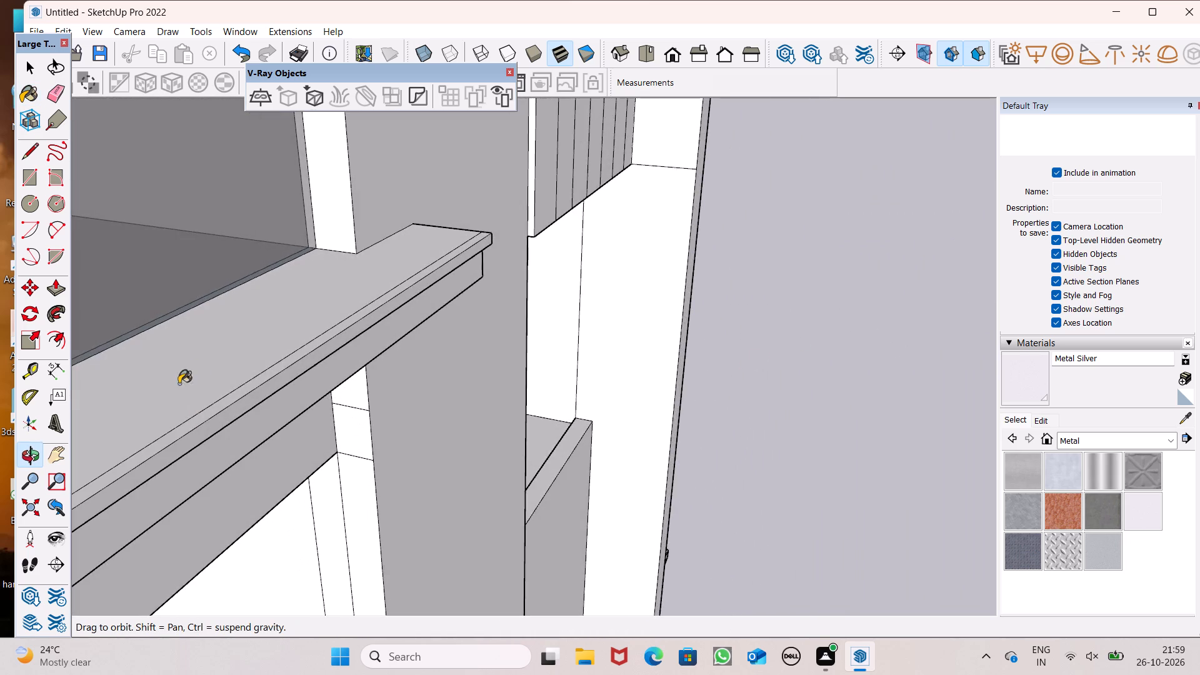
pyautogui.scroll(-6, 587, 377)
pyautogui.scroll(-5, 771, 389)
pyautogui.scroll(1, 773, 391)
pyautogui.moveTo(773, 391); pyautogui.dragTo(449, 399, button='middle')
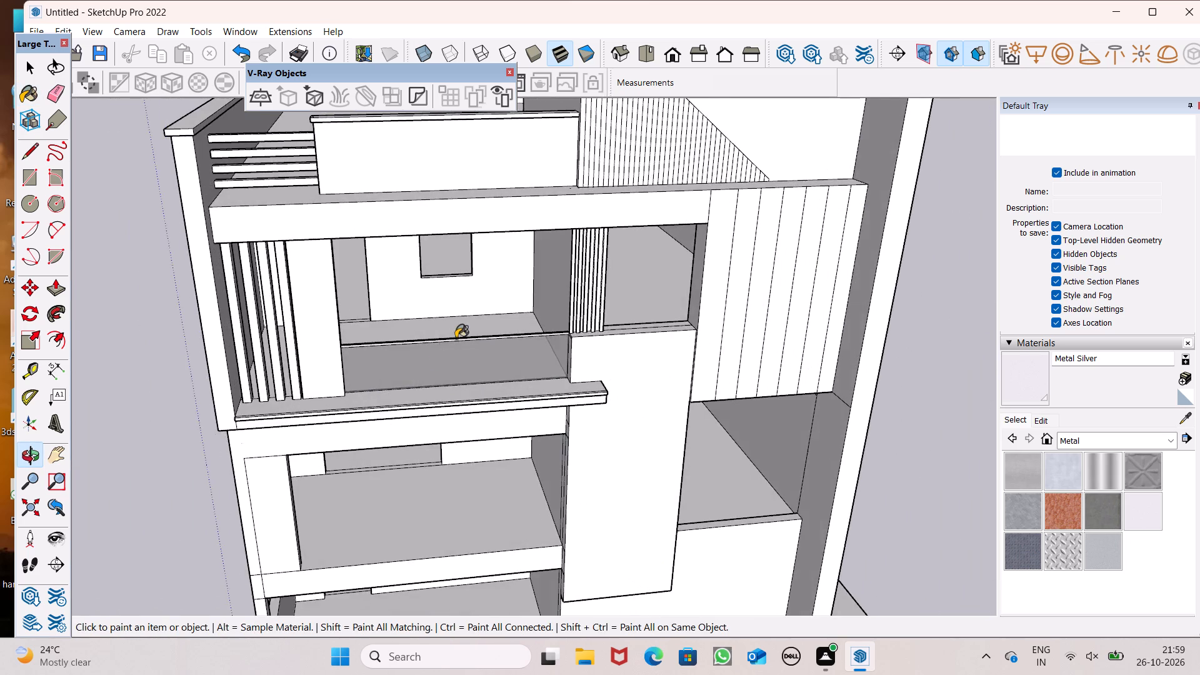
# Apply Metal Silver to the cap rail's top and front faces near its pillar end and to its inner side.
pyautogui.scroll(6, 461, 337)
pyautogui.scroll(14, 260, 336)
pyautogui.click(229, 368)
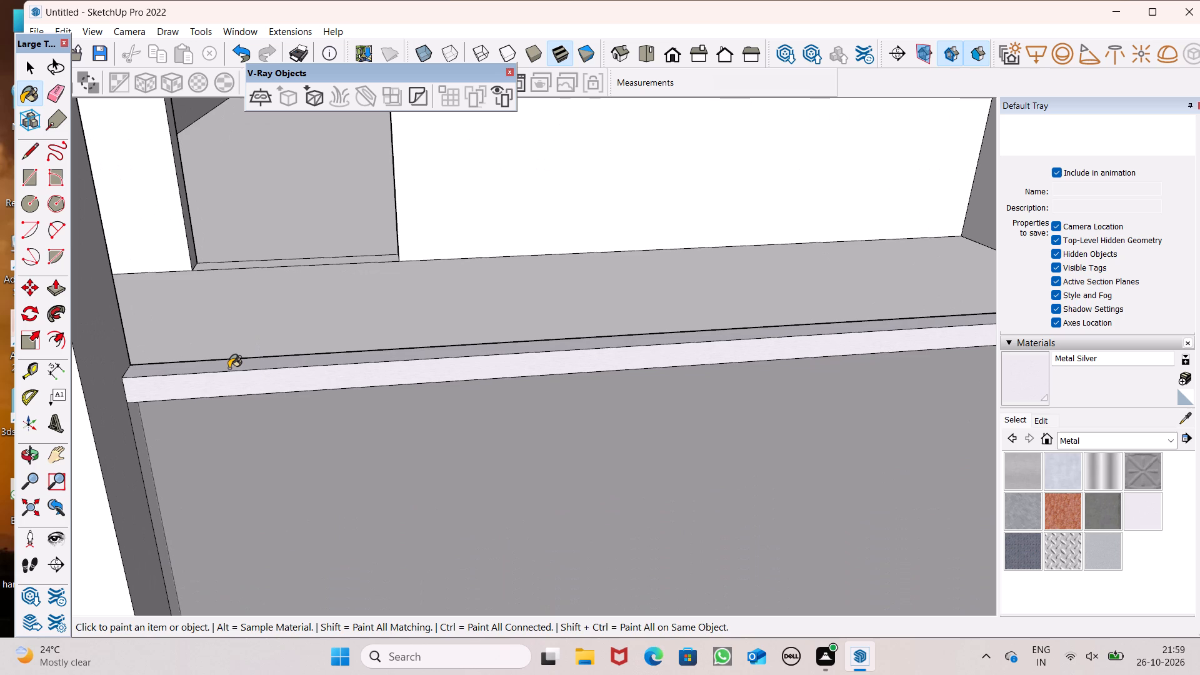
pyautogui.click(229, 381)
pyautogui.scroll(1, 325, 362)
pyautogui.moveTo(325, 369); pyautogui.dragTo(701, 460, button='middle')
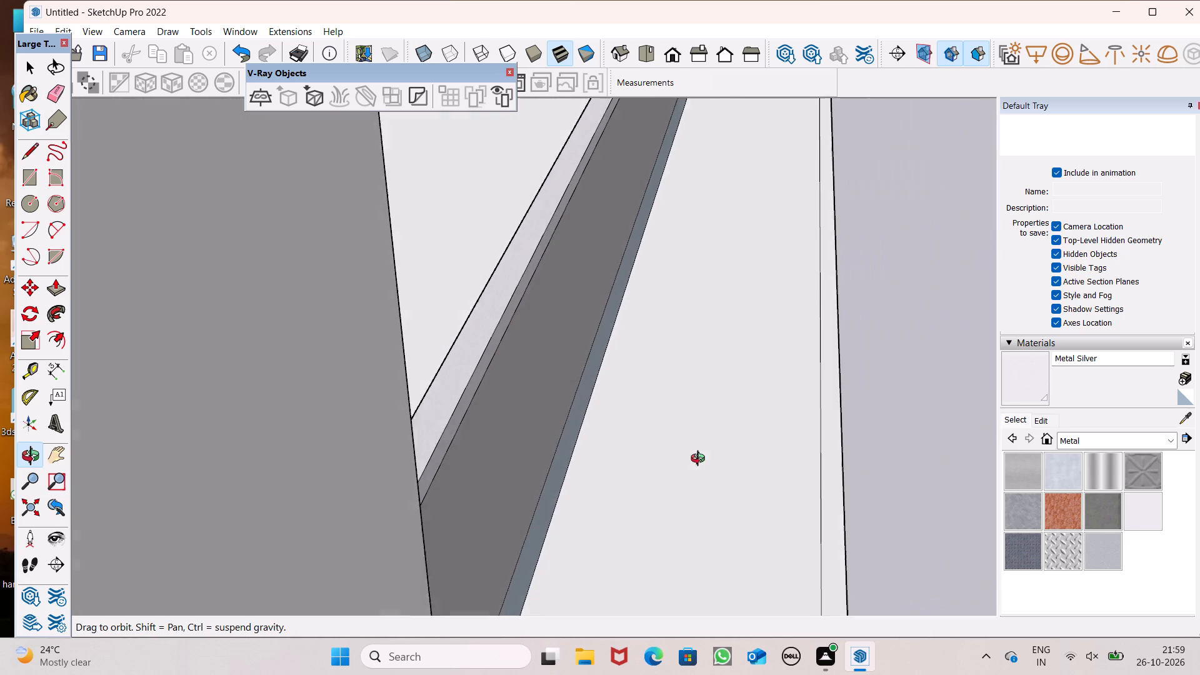
pyautogui.moveTo(701, 460); pyautogui.dragTo(699, 454, button='middle')
pyautogui.scroll(7, 503, 377)
pyautogui.scroll(1, 358, 311)
pyautogui.moveTo(359, 314); pyautogui.dragTo(462, 342, button='middle')
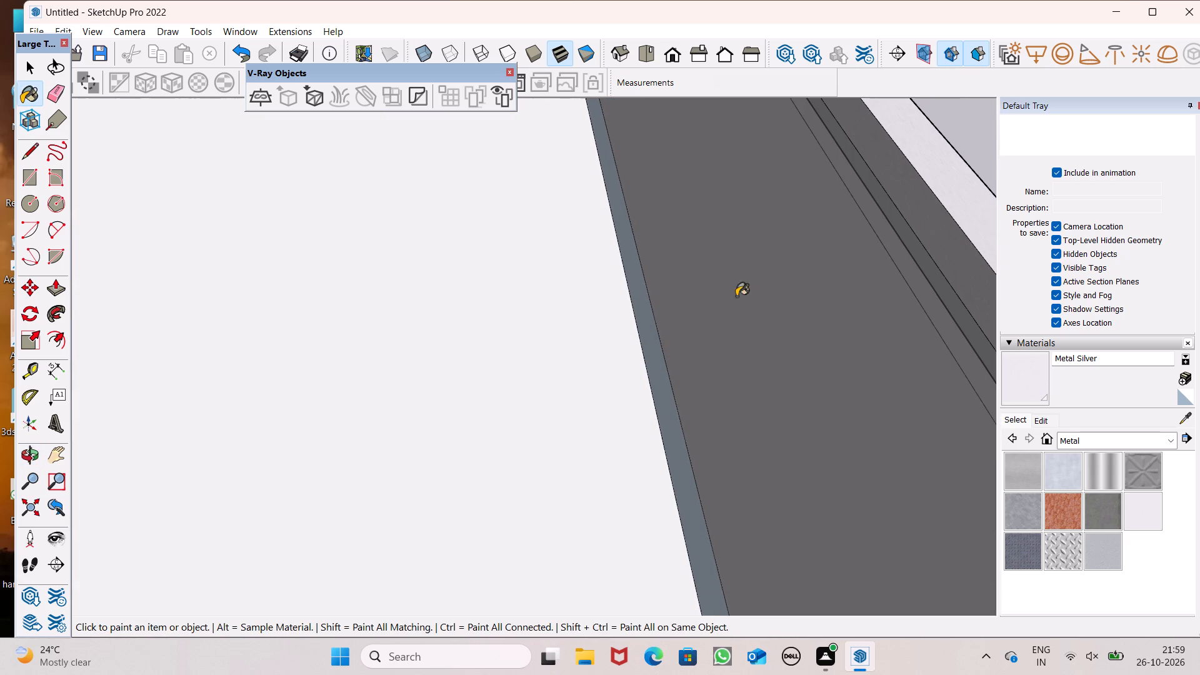
pyautogui.click(934, 232)
pyautogui.moveTo(688, 297); pyautogui.dragTo(335, 322, button='middle')
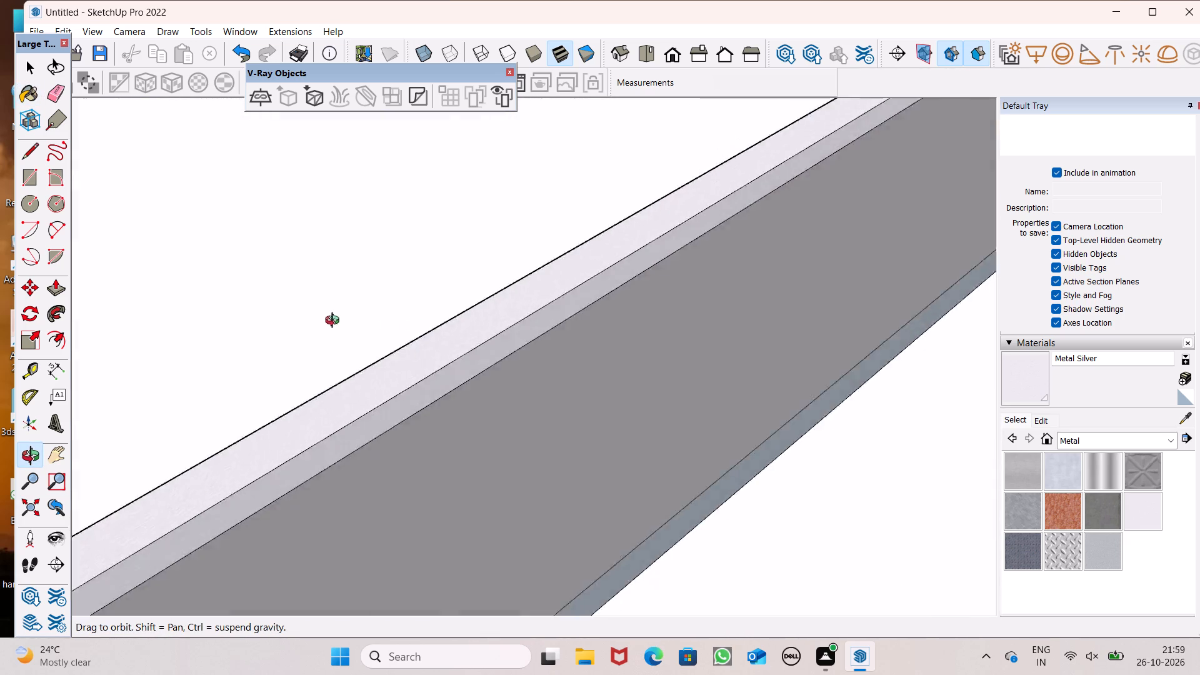
pyautogui.moveTo(335, 322); pyautogui.dragTo(224, 296, button='middle')
# Examine the painted glass balcony wall within the whole facade, and the terrace railing bars and corner from above.
pyautogui.scroll(-6, 493, 257)
pyautogui.scroll(-10, 375, 187)
pyautogui.moveTo(521, 309); pyautogui.dragTo(521, 201, button='middle')
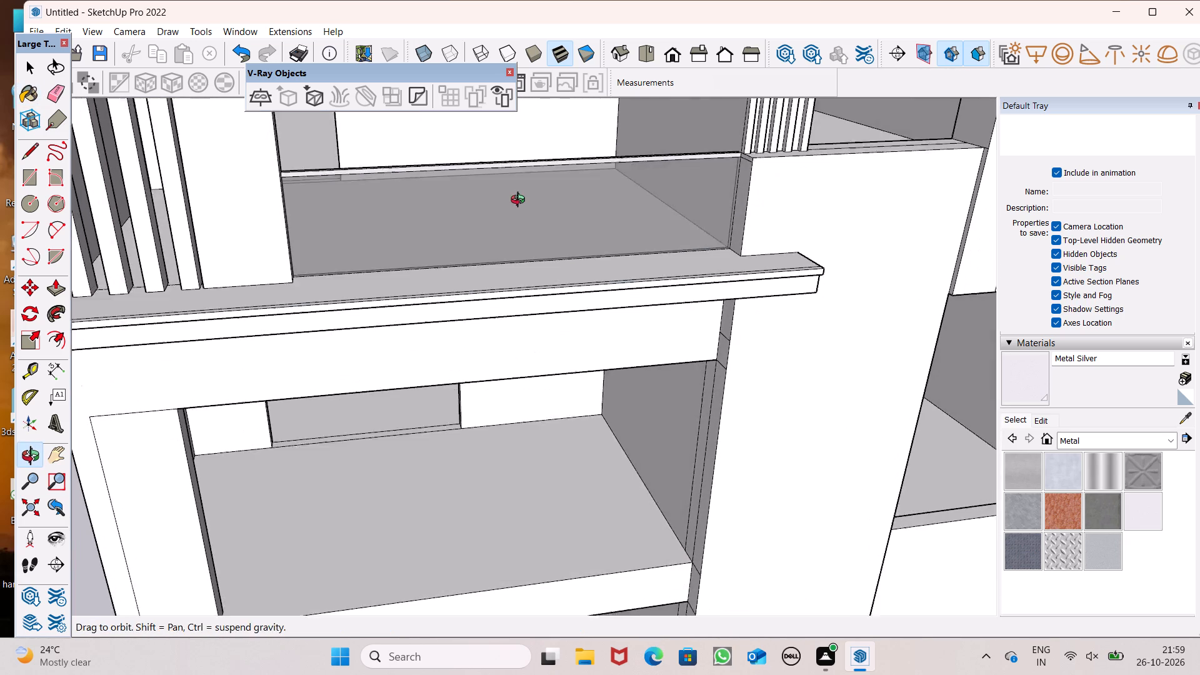
pyautogui.moveTo(521, 201); pyautogui.dragTo(521, 200, button='middle')
pyautogui.scroll(-6, 487, 314)
pyautogui.press('space')
pyautogui.scroll(-2, 500, 310)
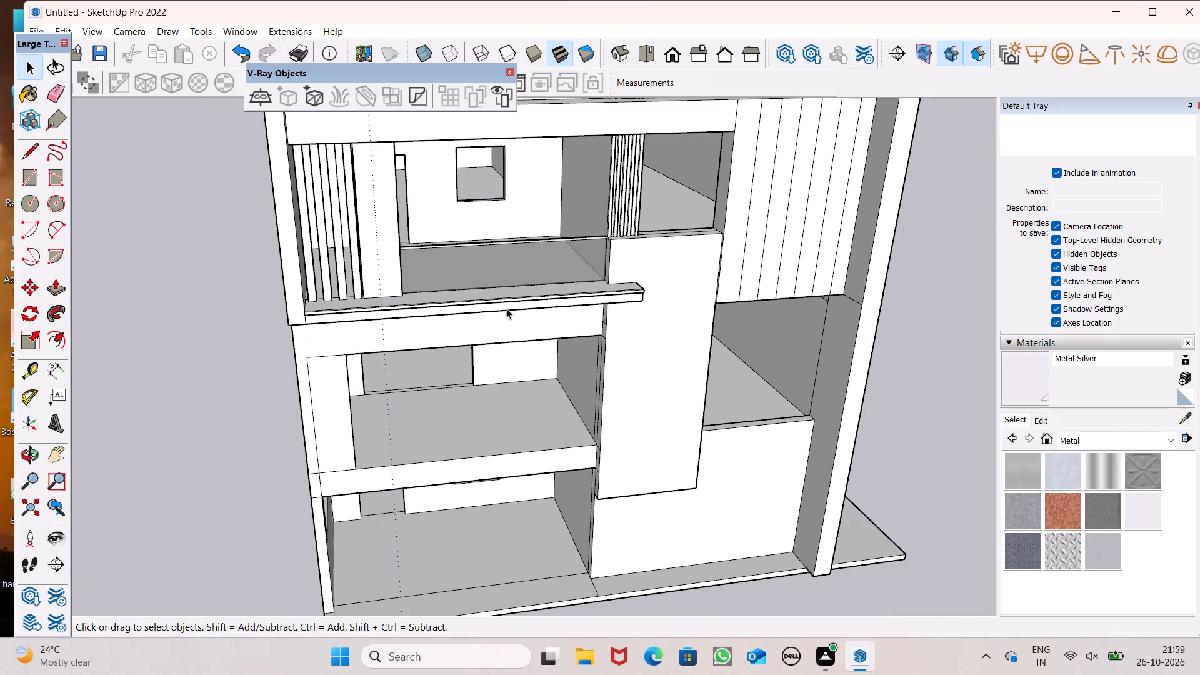
pyautogui.scroll(-2, 507, 307)
pyautogui.moveTo(514, 316); pyautogui.dragTo(463, 244, button='middle')
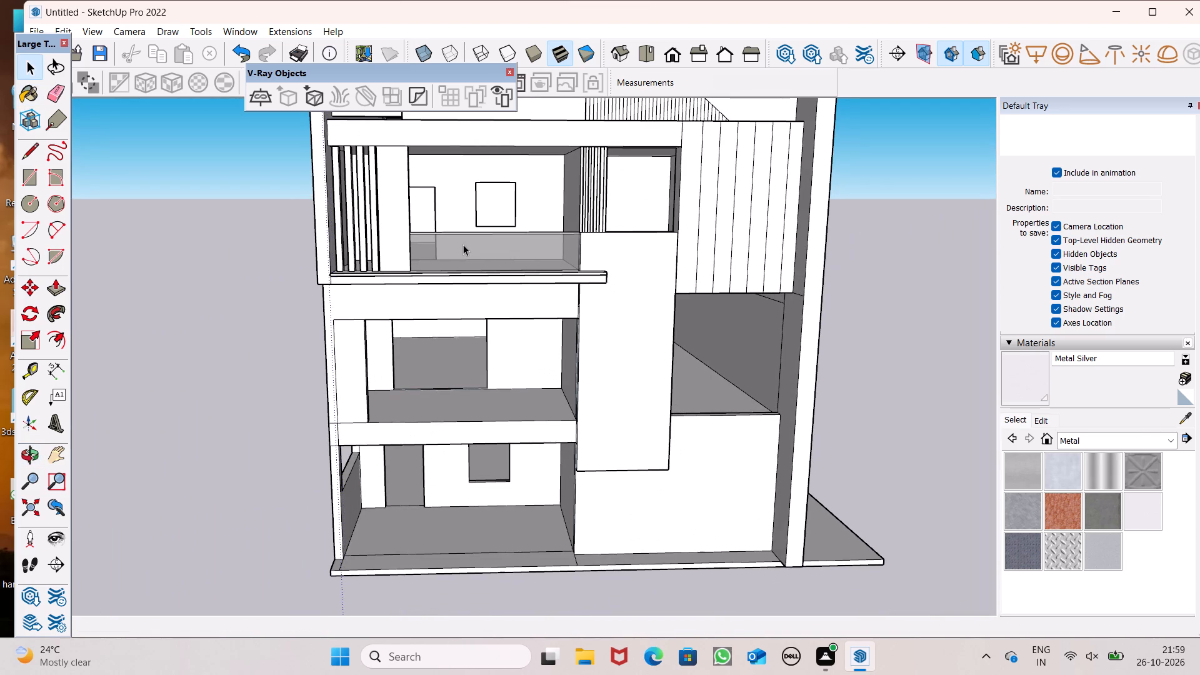
pyautogui.scroll(-5, 463, 244)
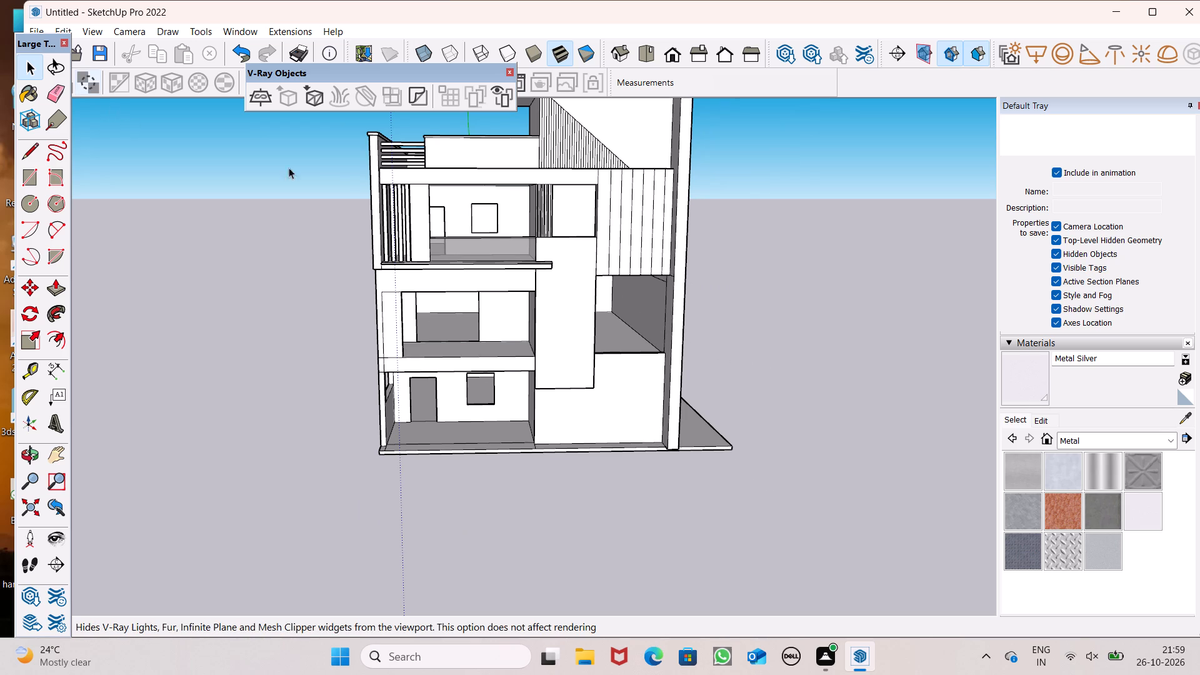
pyautogui.moveTo(340, 186); pyautogui.dragTo(456, 286, button='middle')
pyautogui.scroll(7, 444, 210)
pyautogui.moveTo(444, 209); pyautogui.dragTo(454, 267, button='middle')
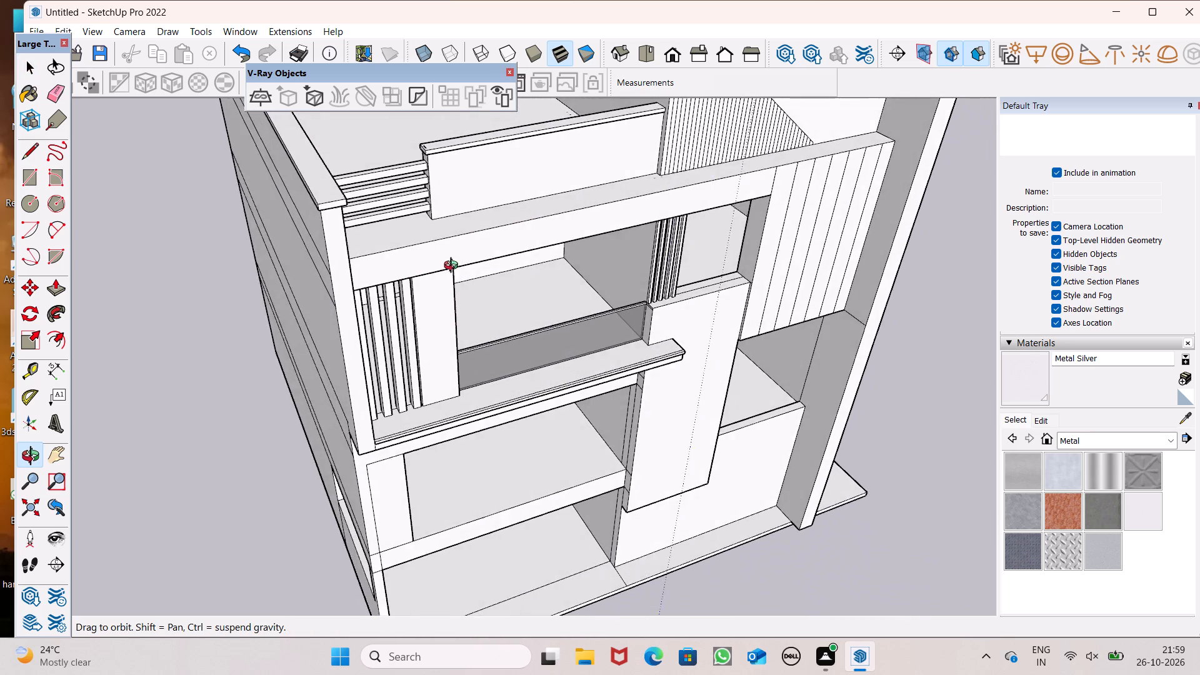
pyautogui.moveTo(454, 267); pyautogui.dragTo(455, 262, button='middle')
pyautogui.scroll(8, 436, 160)
pyautogui.middleClick(443, 180)
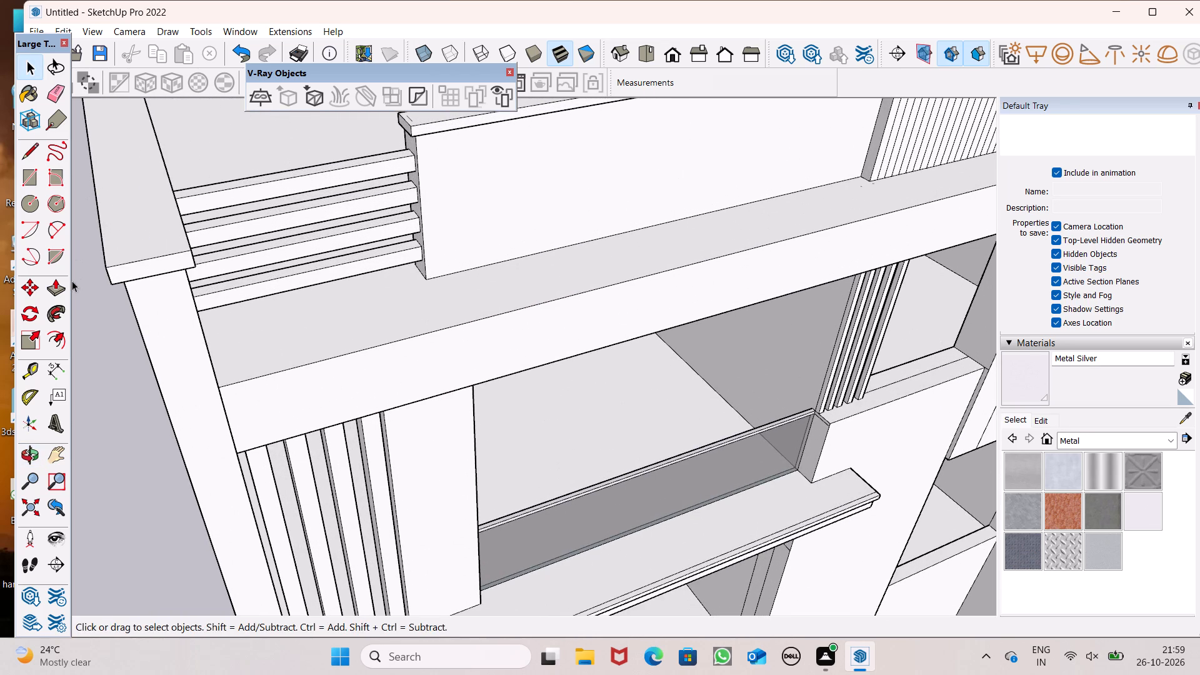
# Push/Pull the end of the front terrace parapet beside the horizontal railing bars by about 1' 9 9/16", followed by a 1 7/8" adjustment.
pyautogui.click(62, 286)
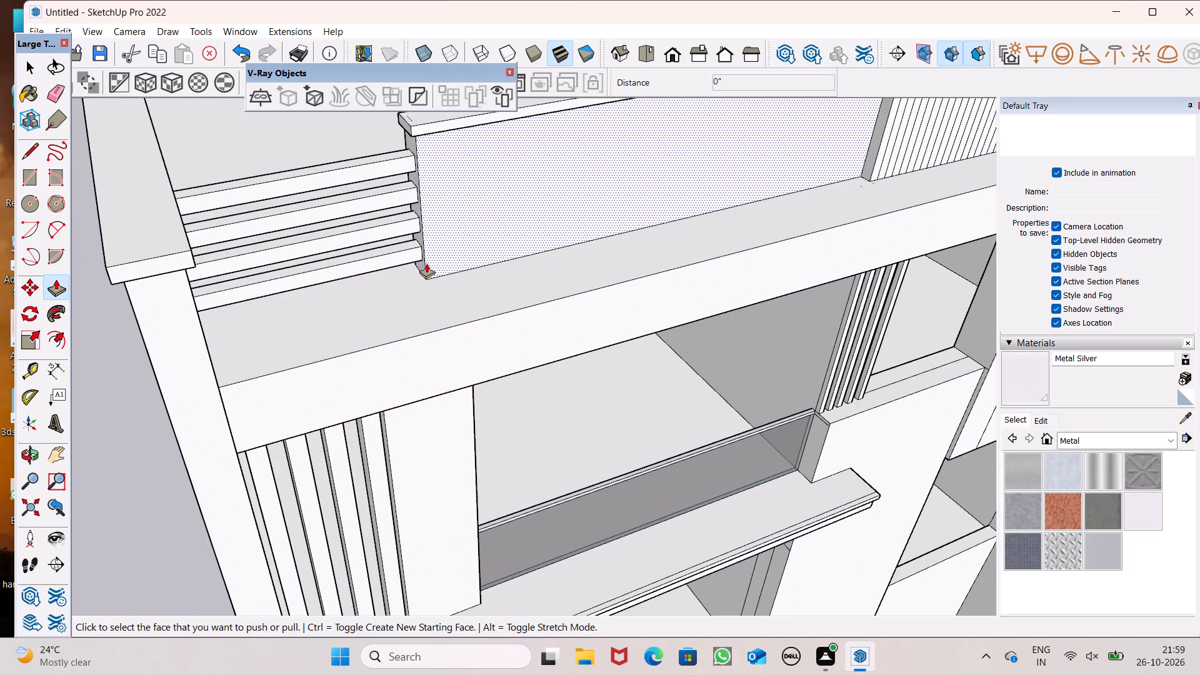
pyautogui.moveTo(423, 266); pyautogui.dragTo(393, 278)
pyautogui.moveTo(414, 268); pyautogui.dragTo(364, 338)
pyautogui.scroll(-4, 361, 292)
pyautogui.moveTo(392, 296); pyautogui.dragTo(267, 148, button='middle')
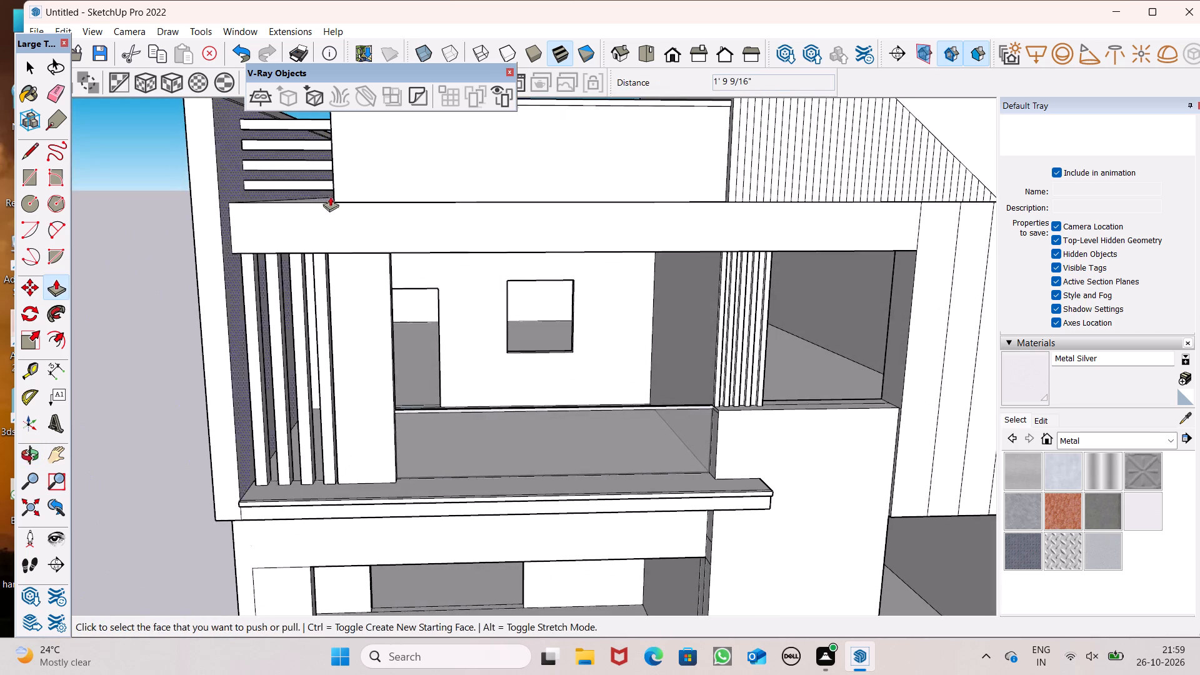
pyautogui.moveTo(373, 206); pyautogui.dragTo(467, 240, button='middle')
pyautogui.scroll(7, 227, 218)
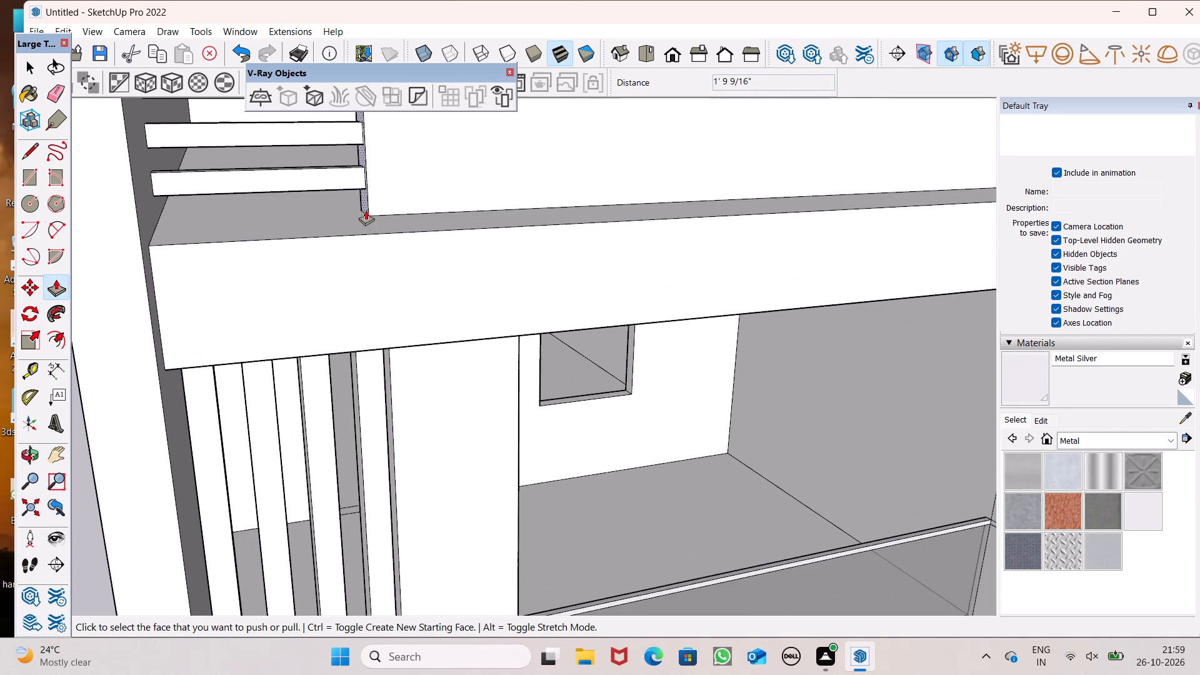
pyautogui.moveTo(364, 204); pyautogui.dragTo(357, 211)
pyautogui.scroll(-3, 364, 204)
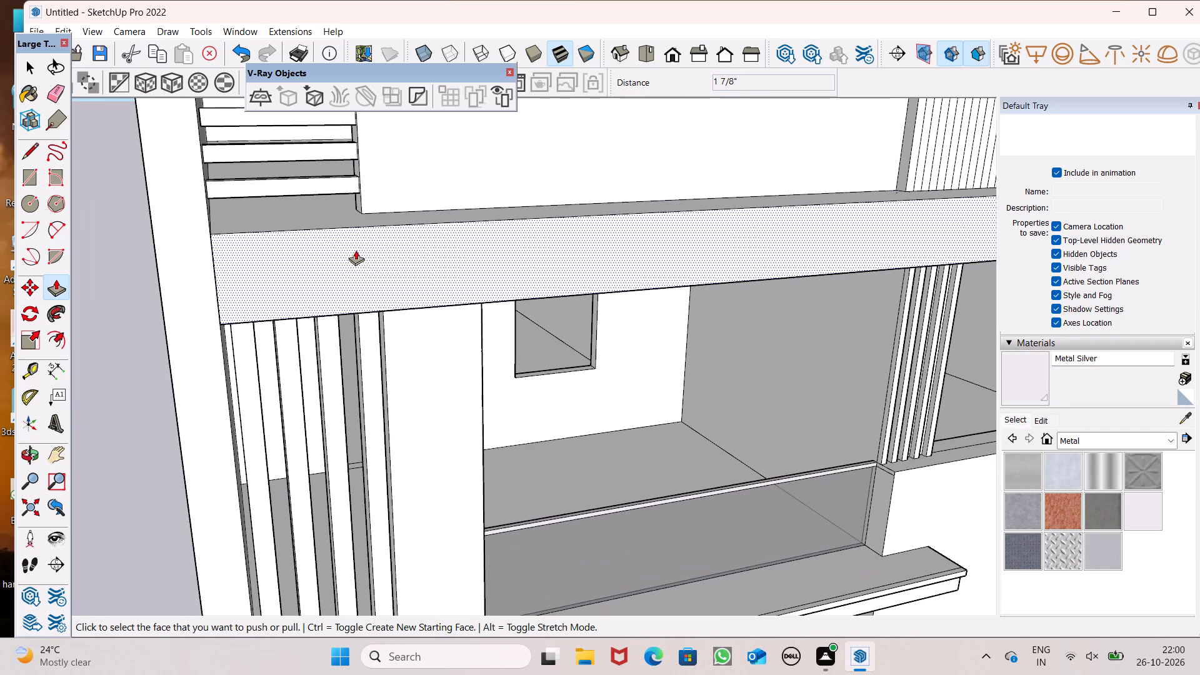
pyautogui.scroll(-4, 350, 237)
pyautogui.moveTo(479, 284); pyautogui.dragTo(411, 262, button='middle')
pyautogui.scroll(-6, 419, 272)
pyautogui.scroll(-1, 477, 321)
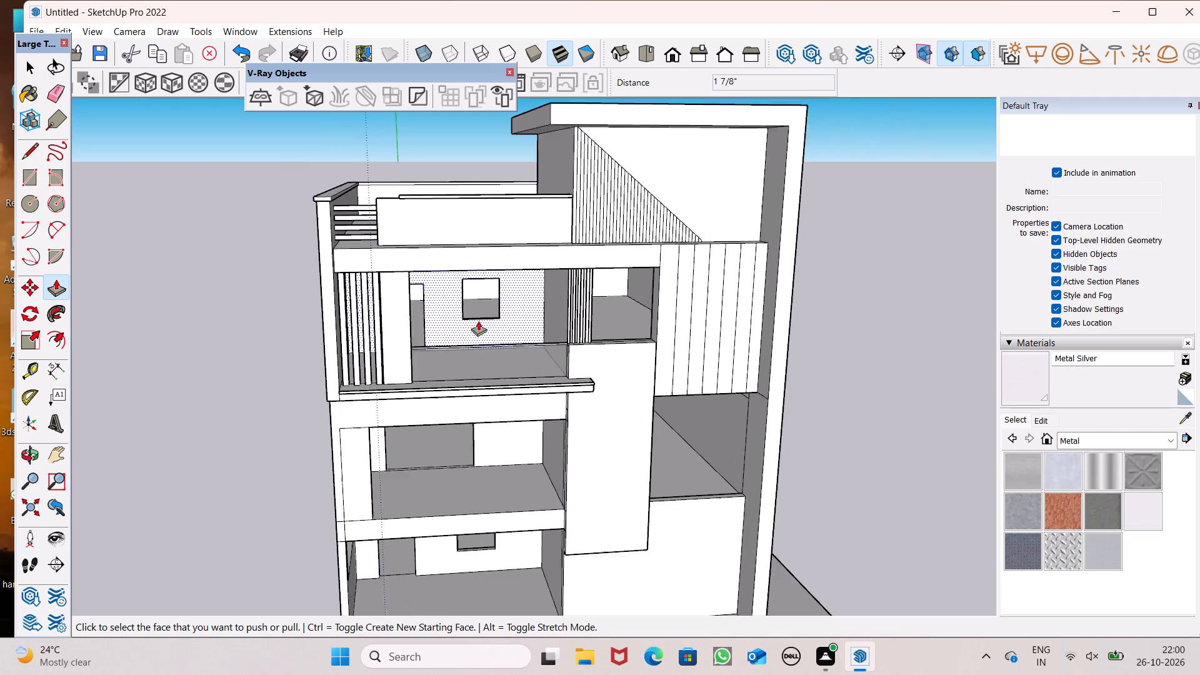
pyautogui.scroll(-1, 478, 321)
pyautogui.press('space')
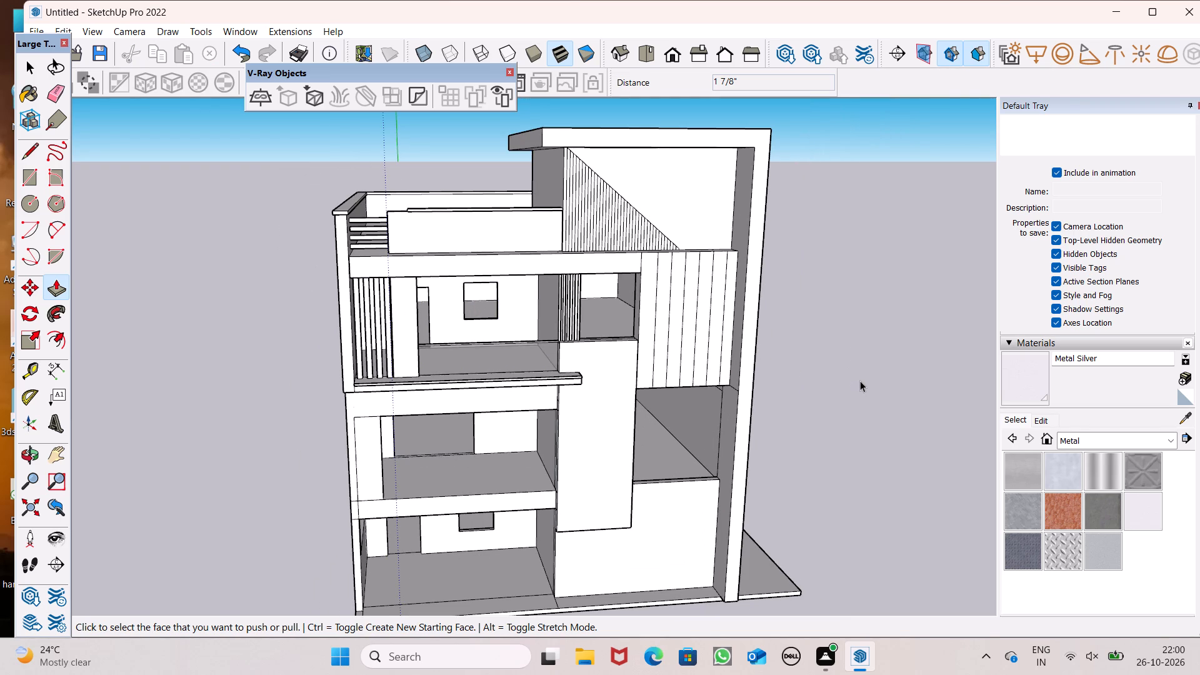
# Paint the front and balcony-side faces of the wide upper-balcony pillar beside the vertical slats with Color M05 from Colors.
pyautogui.click(1120, 437)
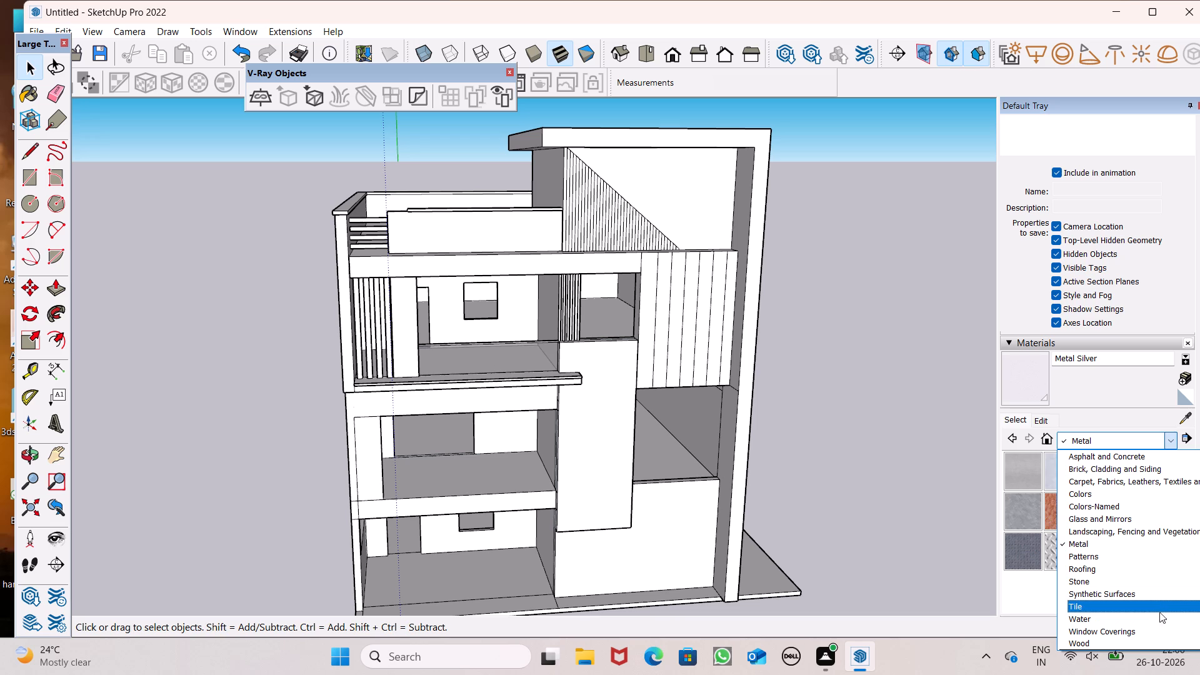
pyautogui.click(1124, 494)
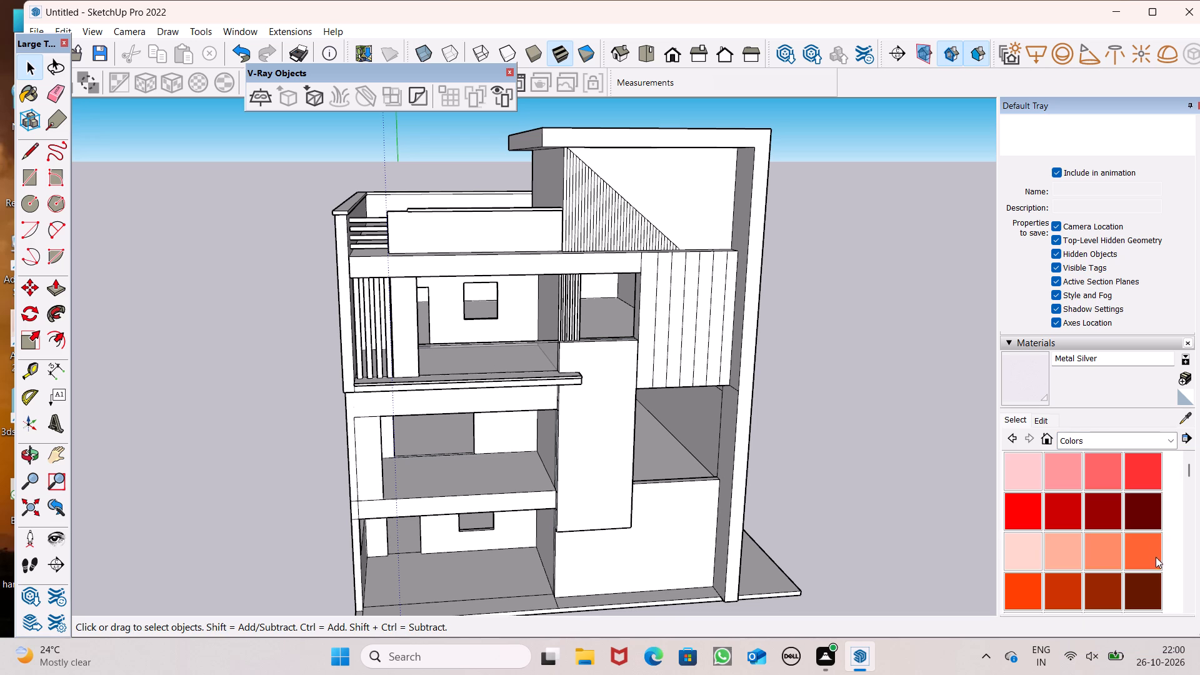
pyautogui.scroll(-12, 1131, 555)
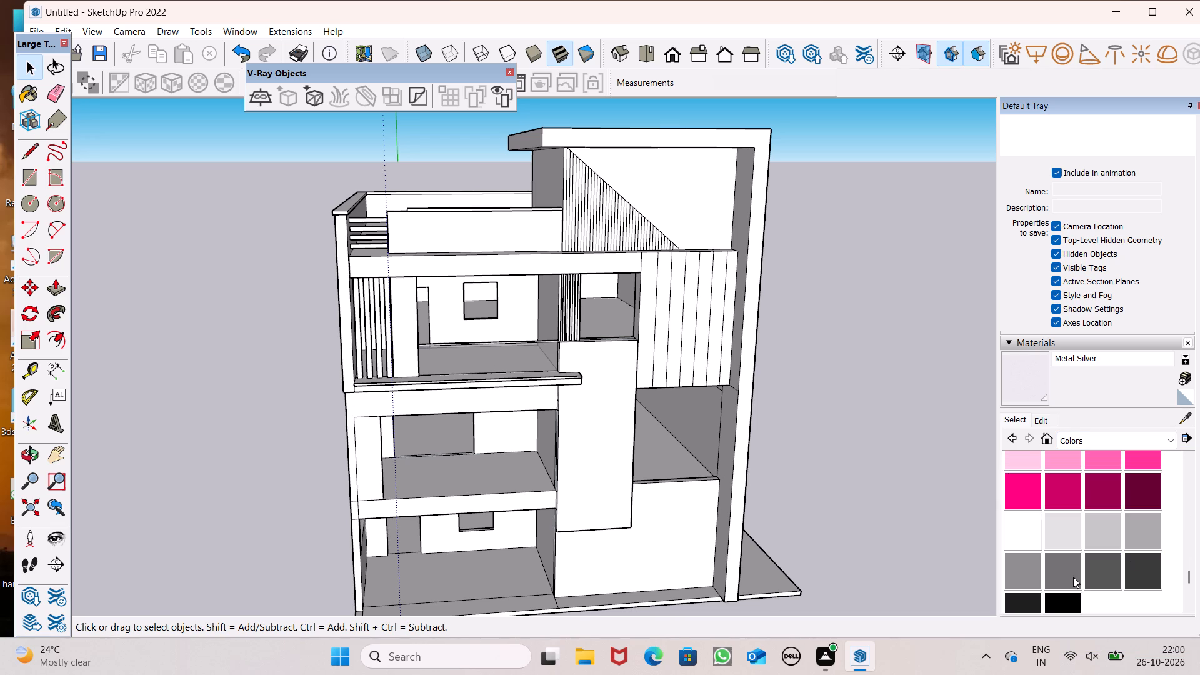
pyautogui.click(1072, 576)
pyautogui.scroll(-2, 549, 584)
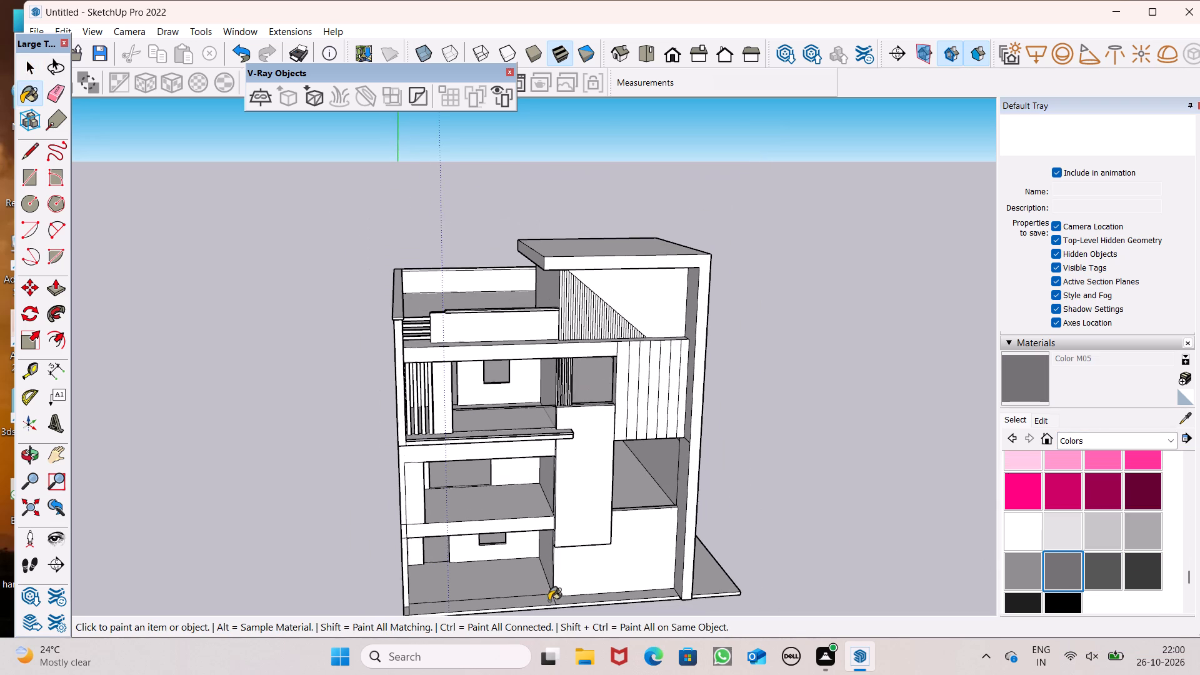
pyautogui.scroll(-1, 549, 601)
pyautogui.scroll(7, 481, 520)
pyautogui.click(402, 331)
pyautogui.scroll(3, 392, 292)
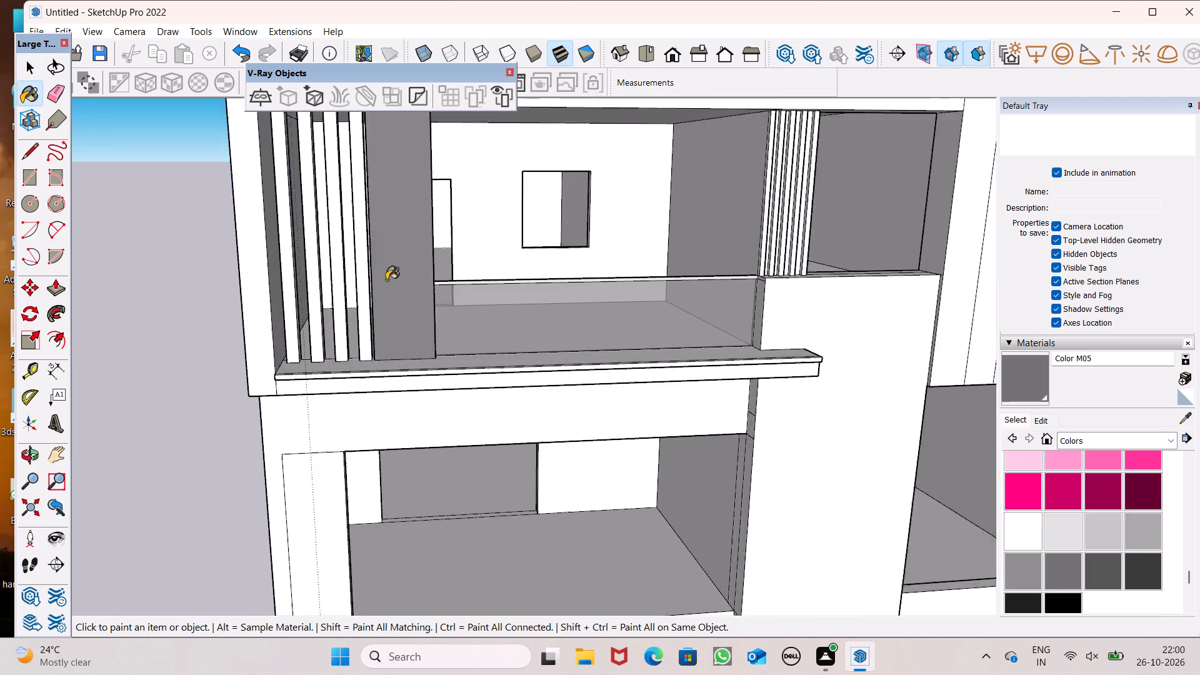
pyautogui.scroll(6, 386, 280)
pyautogui.moveTo(397, 272); pyautogui.dragTo(107, 353, button='middle')
pyautogui.scroll(5, 281, 290)
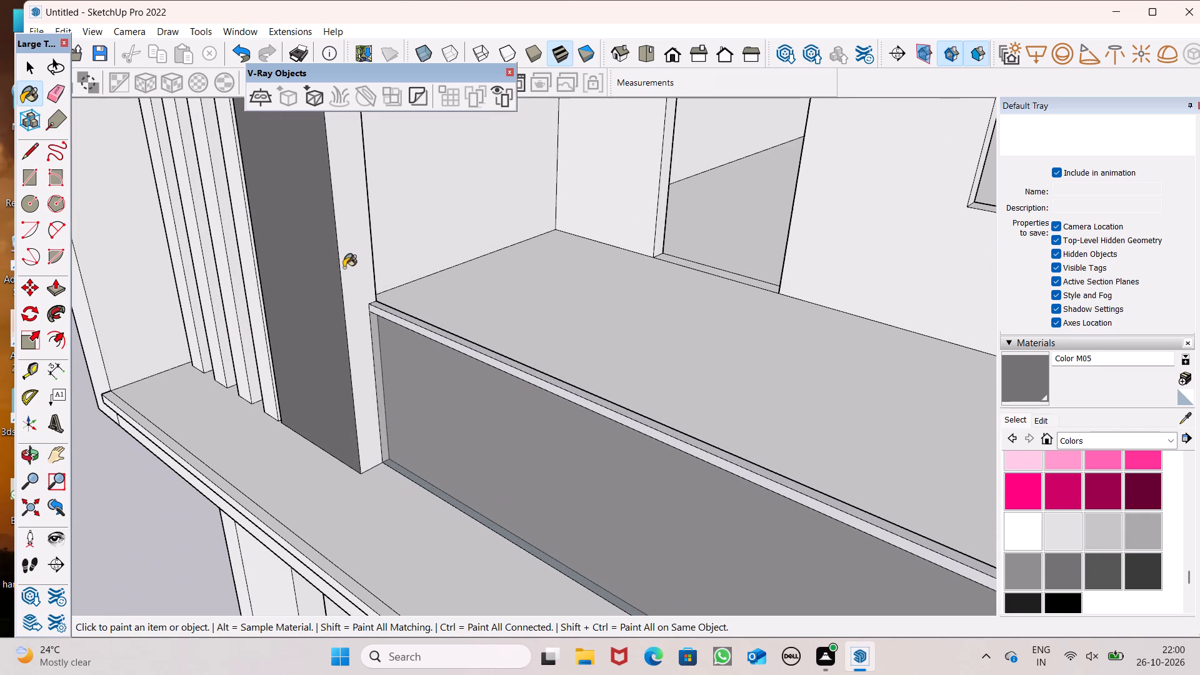
pyautogui.click(352, 257)
# Paint the back face of the wide upper-balcony pillar with Color M05.
pyautogui.moveTo(396, 272); pyautogui.dragTo(297, 232, button='middle')
pyautogui.scroll(2, 323, 204)
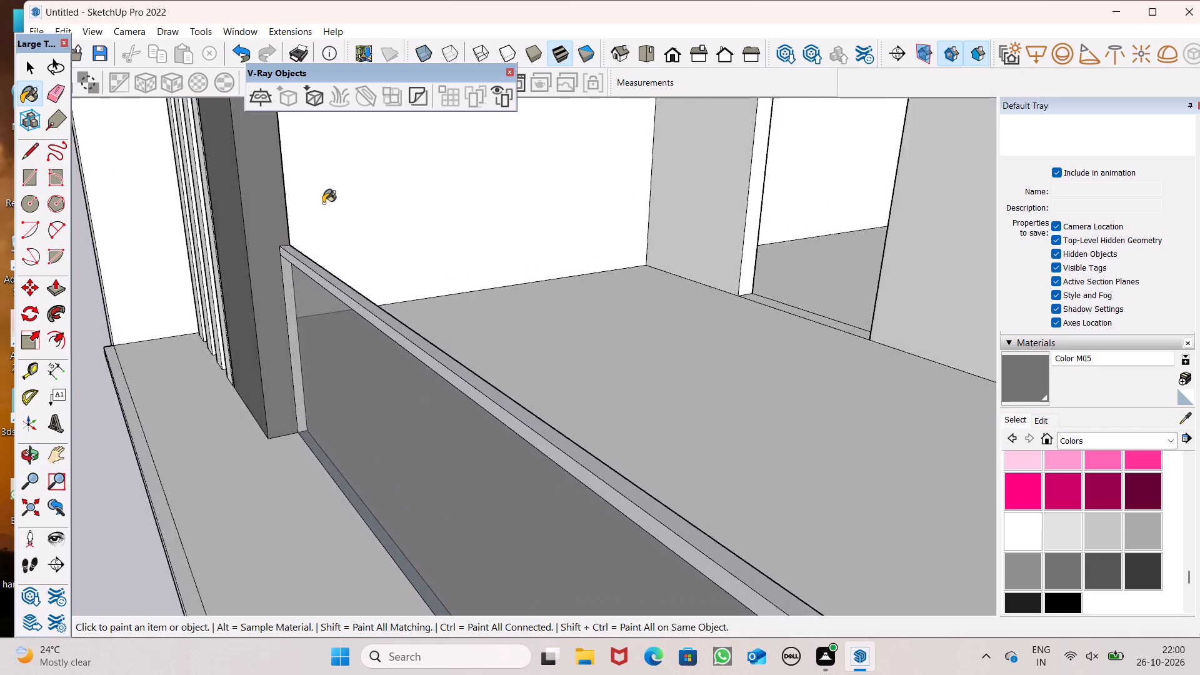
pyautogui.scroll(5, 323, 203)
pyautogui.moveTo(322, 244); pyautogui.dragTo(241, 304, button='middle')
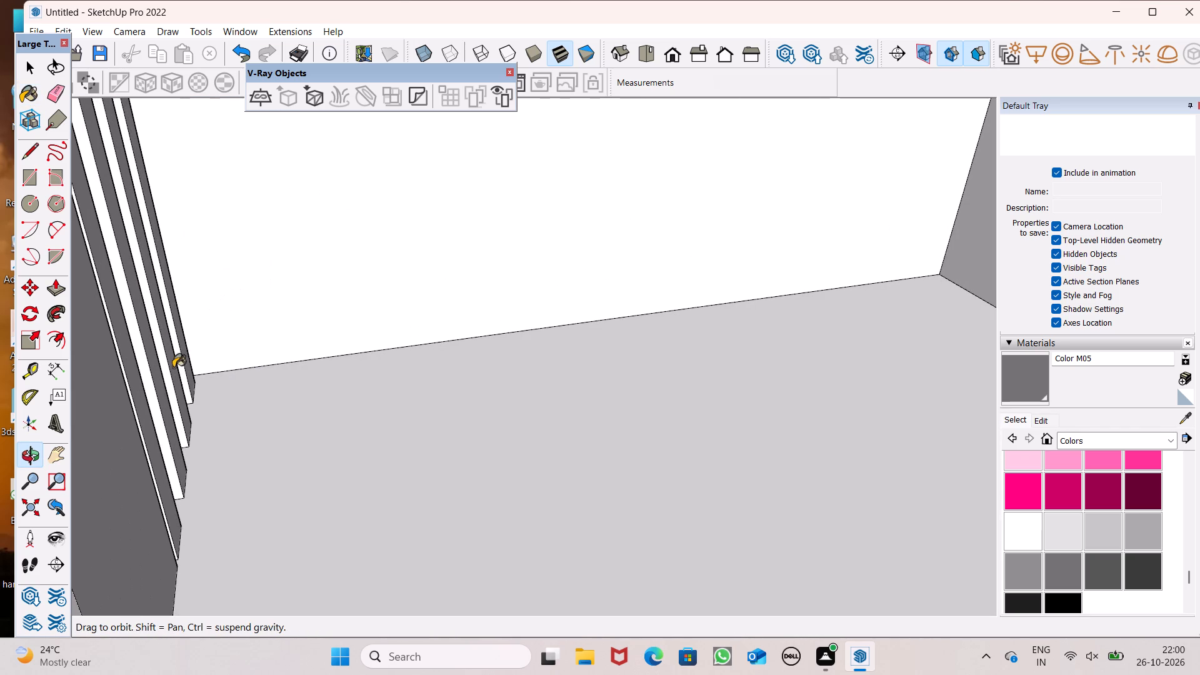
pyautogui.moveTo(133, 409); pyautogui.dragTo(150, 354, button='middle')
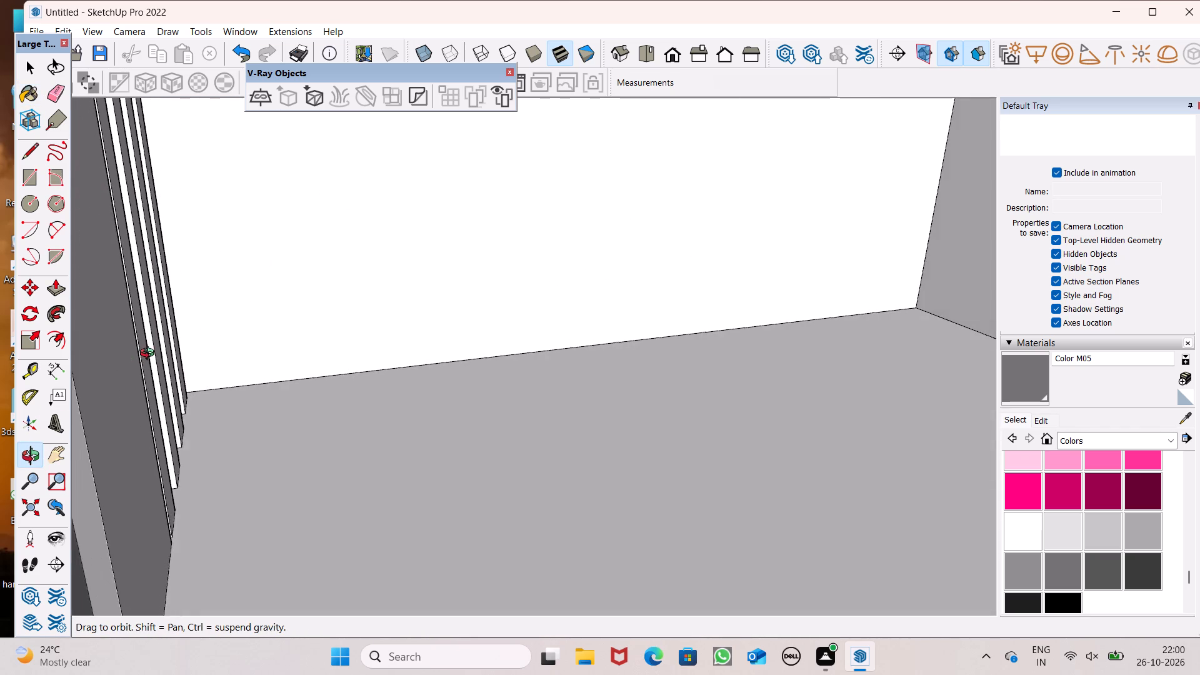
pyautogui.moveTo(150, 354); pyautogui.dragTo(141, 389, button='middle')
pyautogui.middleClick(140, 390)
pyautogui.click(120, 398)
# Paint the back faces and pillar-facing side faces of the upper balcony's vertical slats with Color M05.
pyautogui.scroll(3, 155, 376)
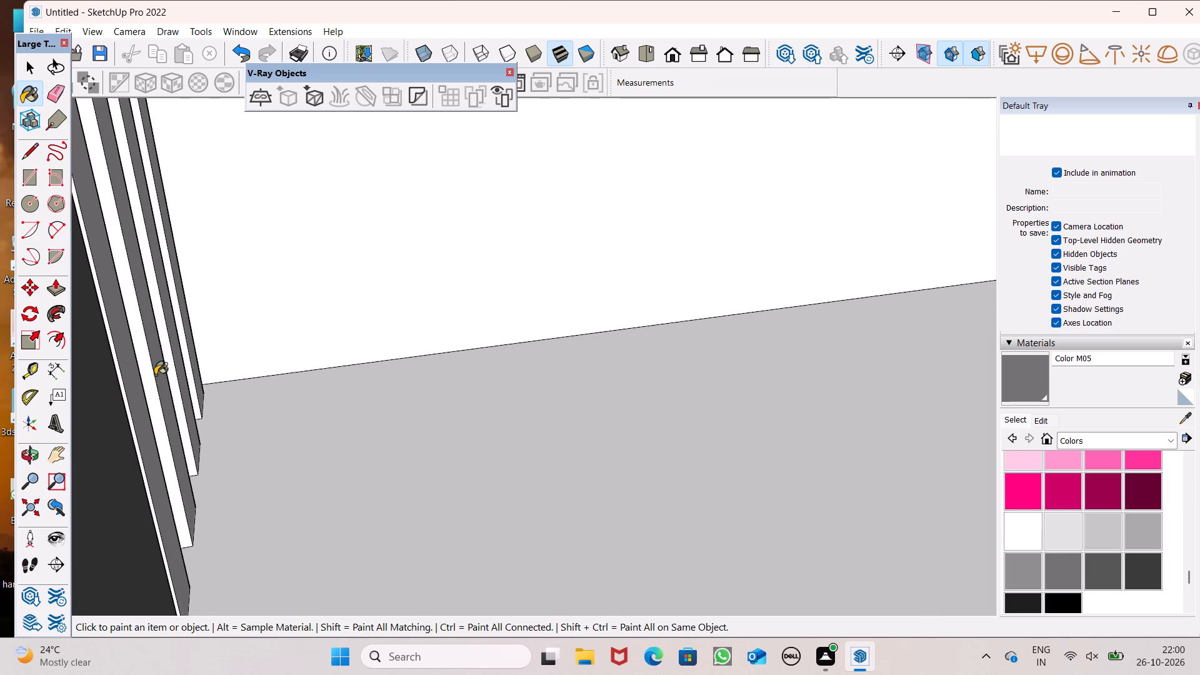
pyautogui.scroll(5, 155, 375)
pyautogui.click(123, 392)
pyautogui.click(154, 348)
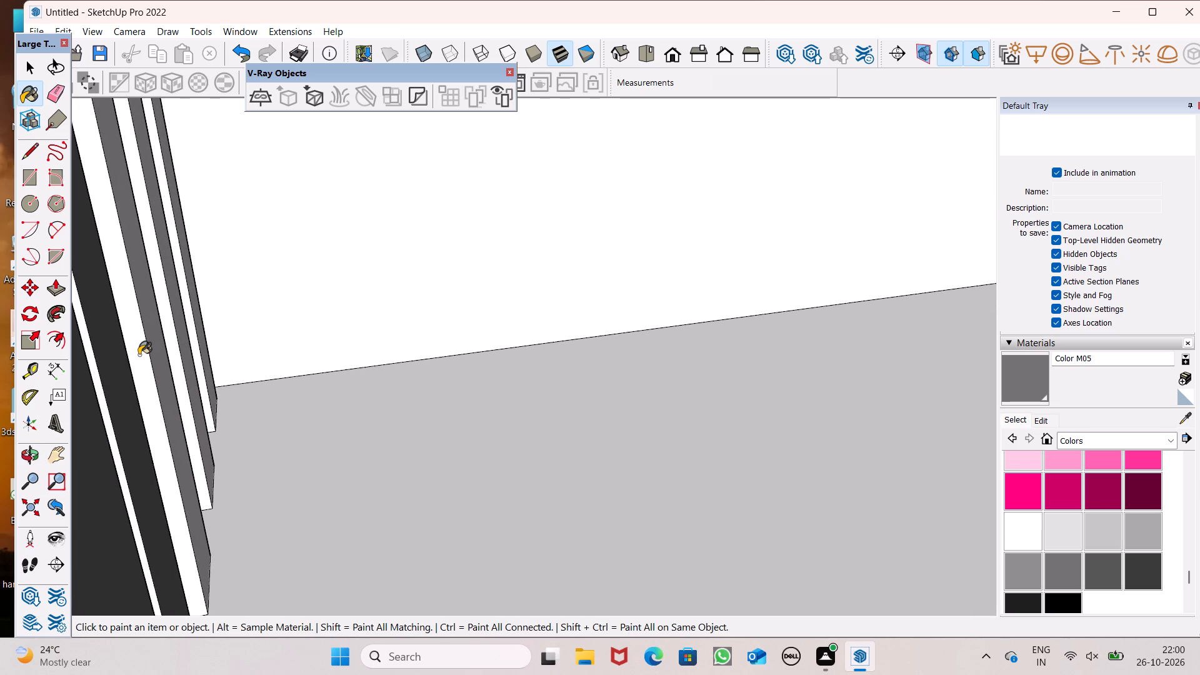
pyautogui.click(139, 355)
pyautogui.click(164, 328)
pyautogui.click(177, 312)
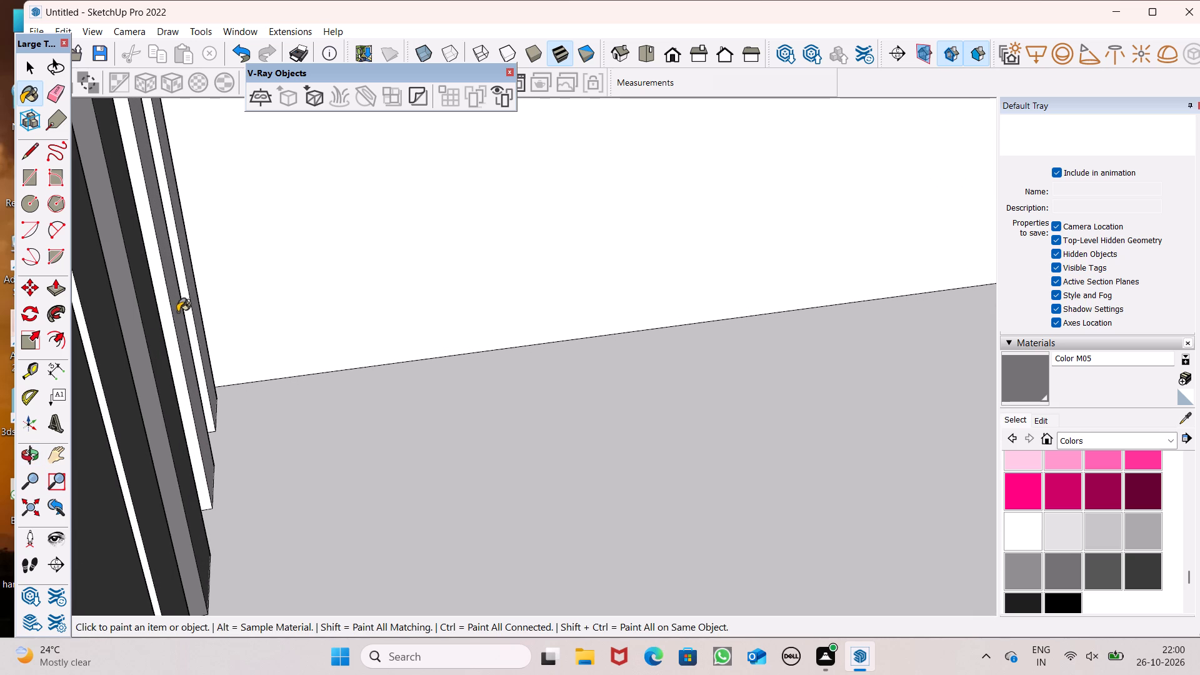
pyautogui.scroll(6, 181, 302)
pyautogui.click(192, 287)
pyautogui.click(200, 279)
# Paint the front faces of the four vertical slats on the upper balcony with Color M05.
pyautogui.scroll(1, 262, 326)
pyautogui.moveTo(262, 326); pyautogui.dragTo(511, 326, button='middle')
pyautogui.scroll(1, 262, 326)
pyautogui.scroll(-7, 478, 312)
pyautogui.scroll(-17, 478, 338)
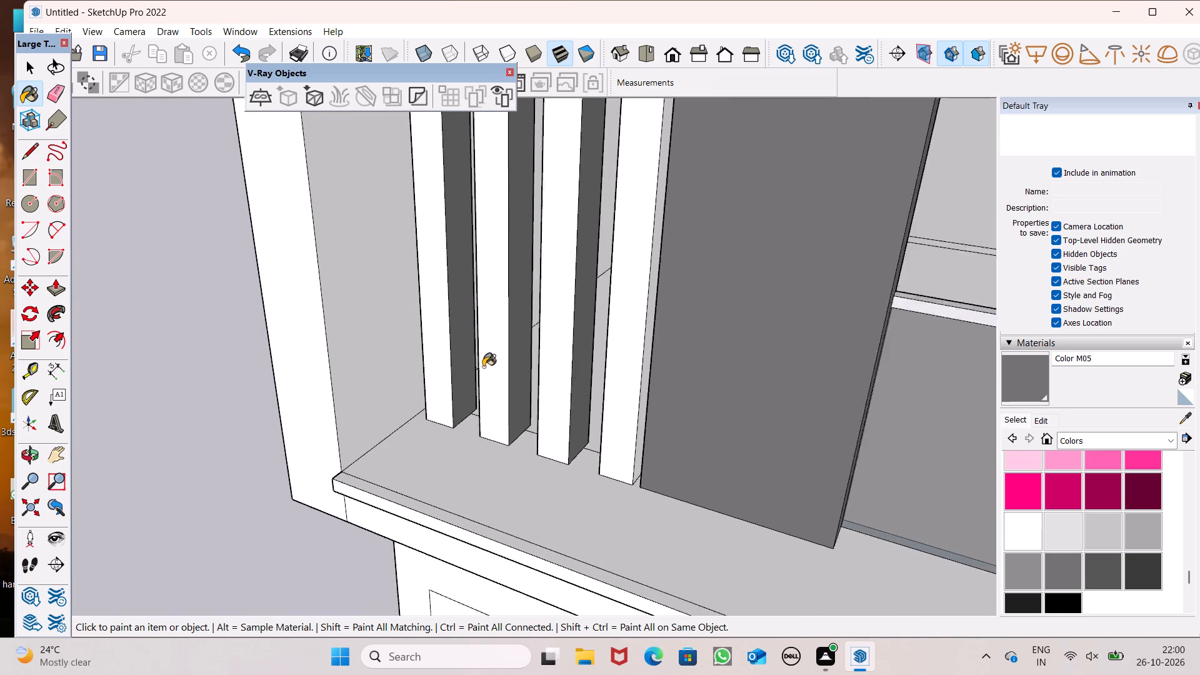
pyautogui.scroll(-2, 483, 367)
pyautogui.moveTo(576, 402); pyautogui.dragTo(741, 469, button='middle')
pyautogui.scroll(4, 719, 410)
pyautogui.click(658, 366)
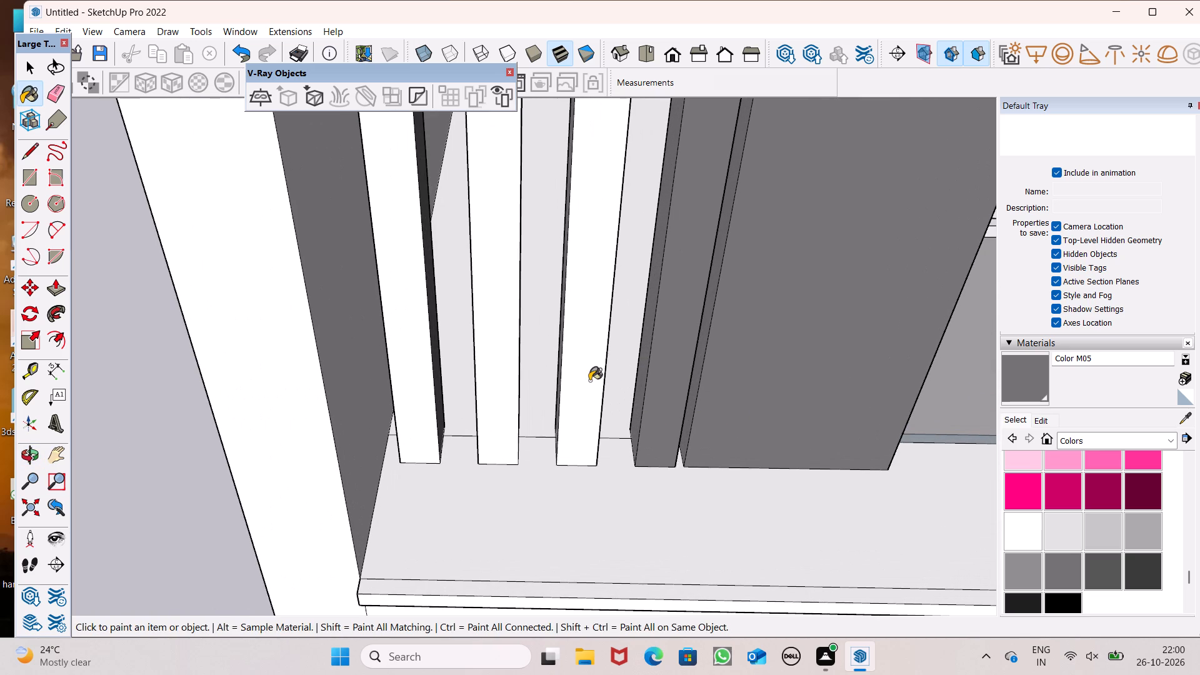
pyautogui.click(589, 381)
pyautogui.click(508, 381)
pyautogui.click(419, 380)
# Apply Color M05 to a slat's side face near the side wall and to the balcony floor between the slats.
pyautogui.moveTo(447, 390); pyautogui.dragTo(534, 384, button='middle')
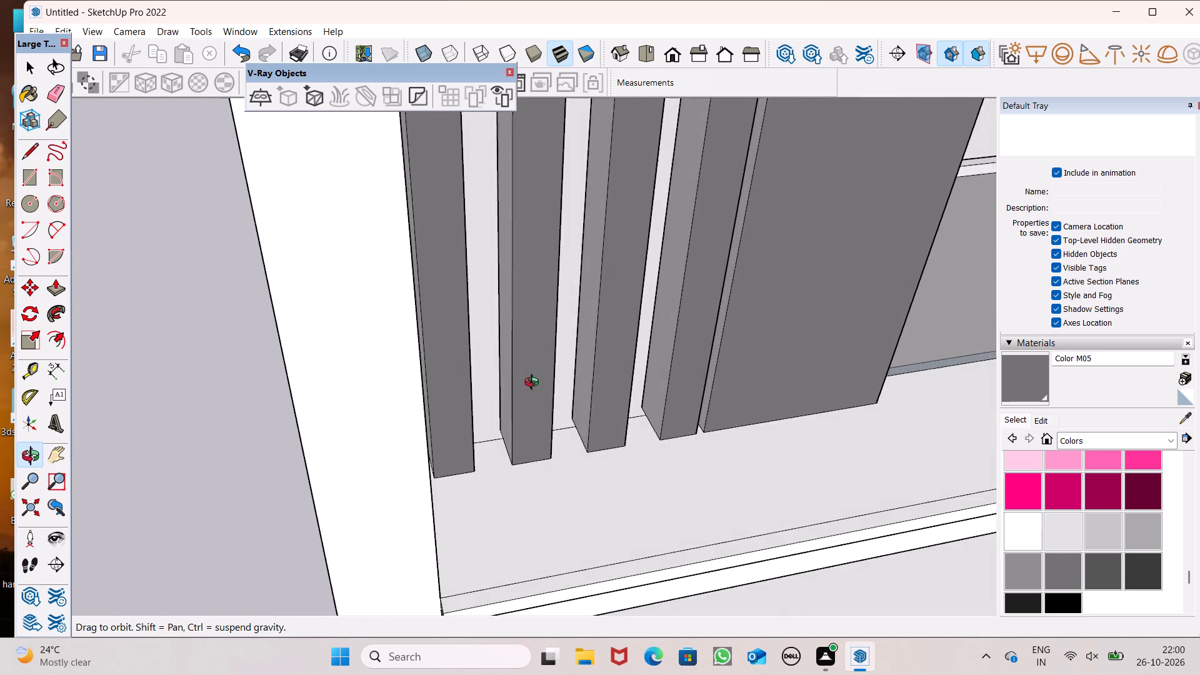
pyautogui.moveTo(534, 384); pyautogui.dragTo(537, 384, button='middle')
pyautogui.scroll(15, 435, 354)
pyautogui.moveTo(457, 391); pyautogui.dragTo(413, 418, button='middle')
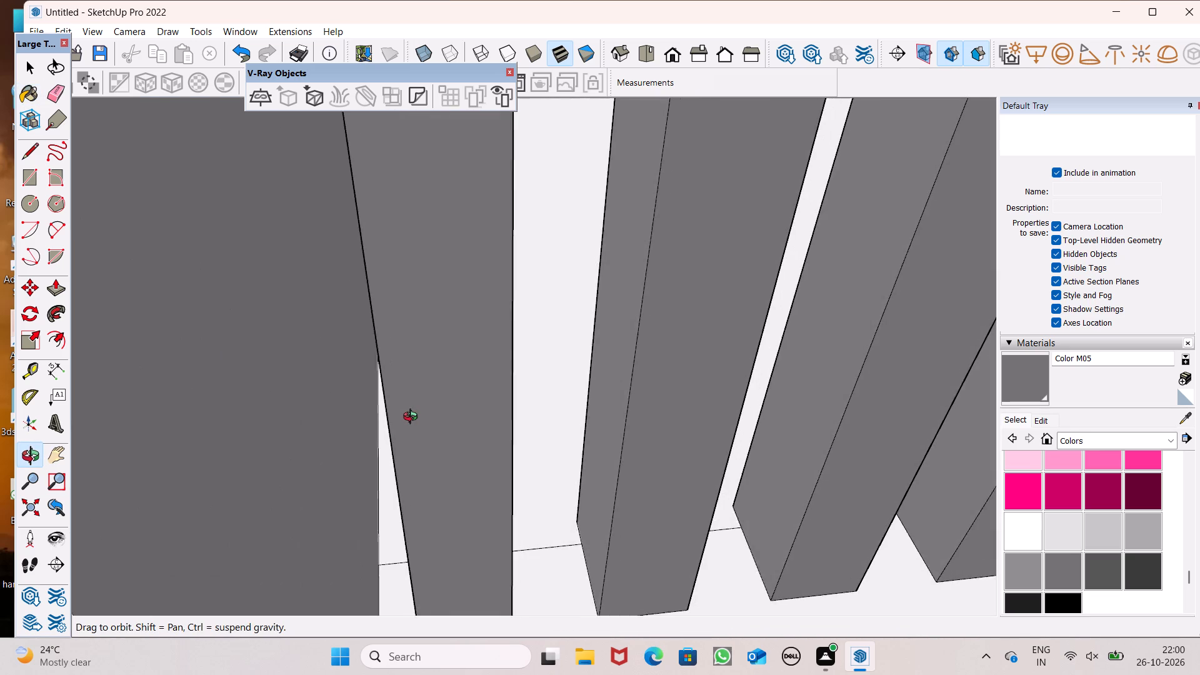
pyautogui.moveTo(413, 418); pyautogui.dragTo(441, 397, button='middle')
pyautogui.scroll(7, 426, 394)
pyautogui.moveTo(406, 407); pyautogui.dragTo(413, 409)
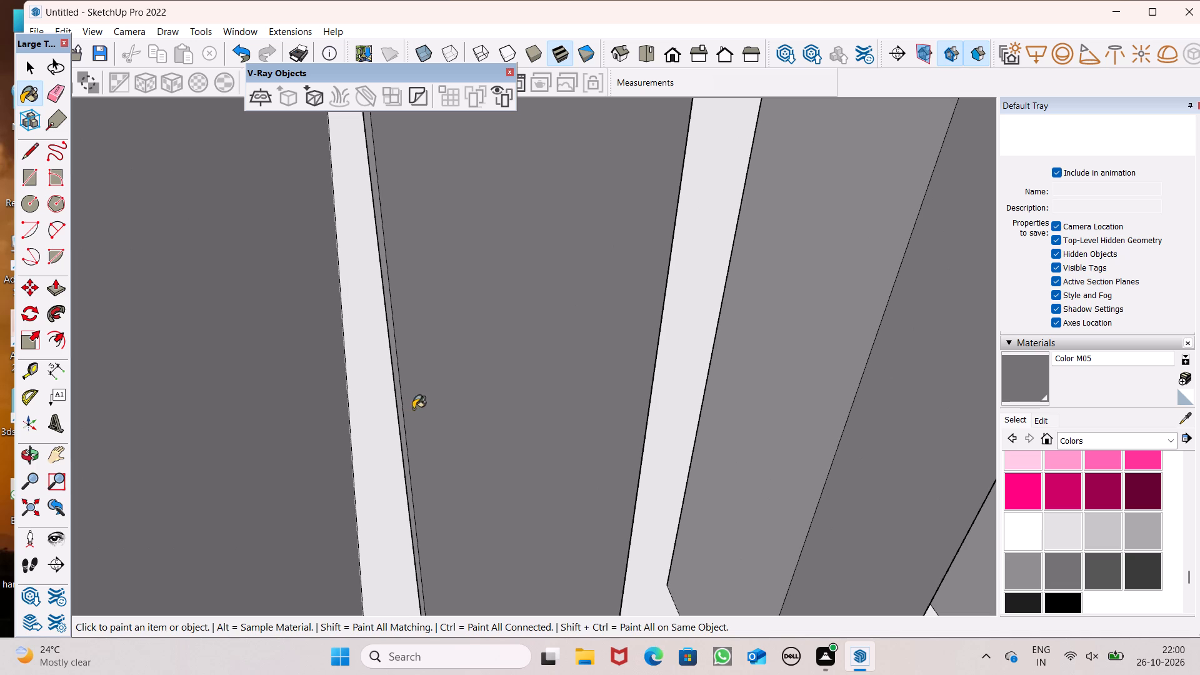
pyautogui.moveTo(413, 409); pyautogui.dragTo(467, 409)
pyautogui.moveTo(460, 404); pyautogui.dragTo(507, 389, button='middle')
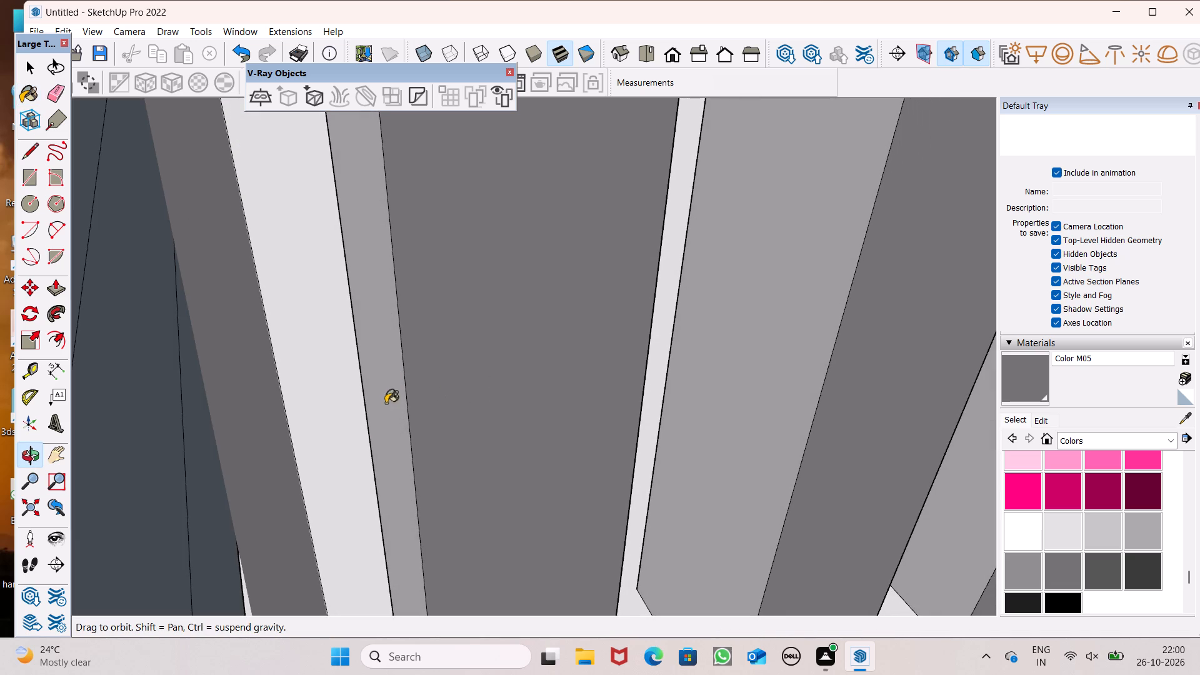
pyautogui.click(401, 399)
pyautogui.click(652, 382)
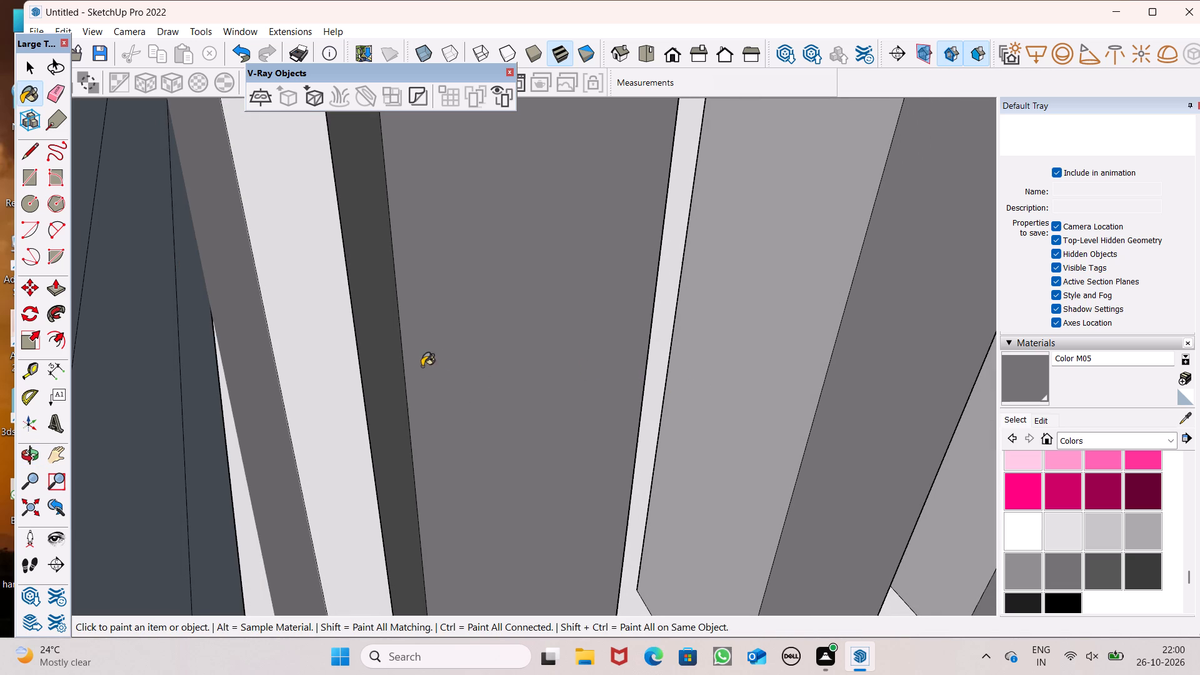
# Examine the painted slats and pillar within the whole front facade, from the front and from above.
pyautogui.scroll(-6, 414, 370)
pyautogui.moveTo(453, 388); pyautogui.dragTo(249, 422, button='middle')
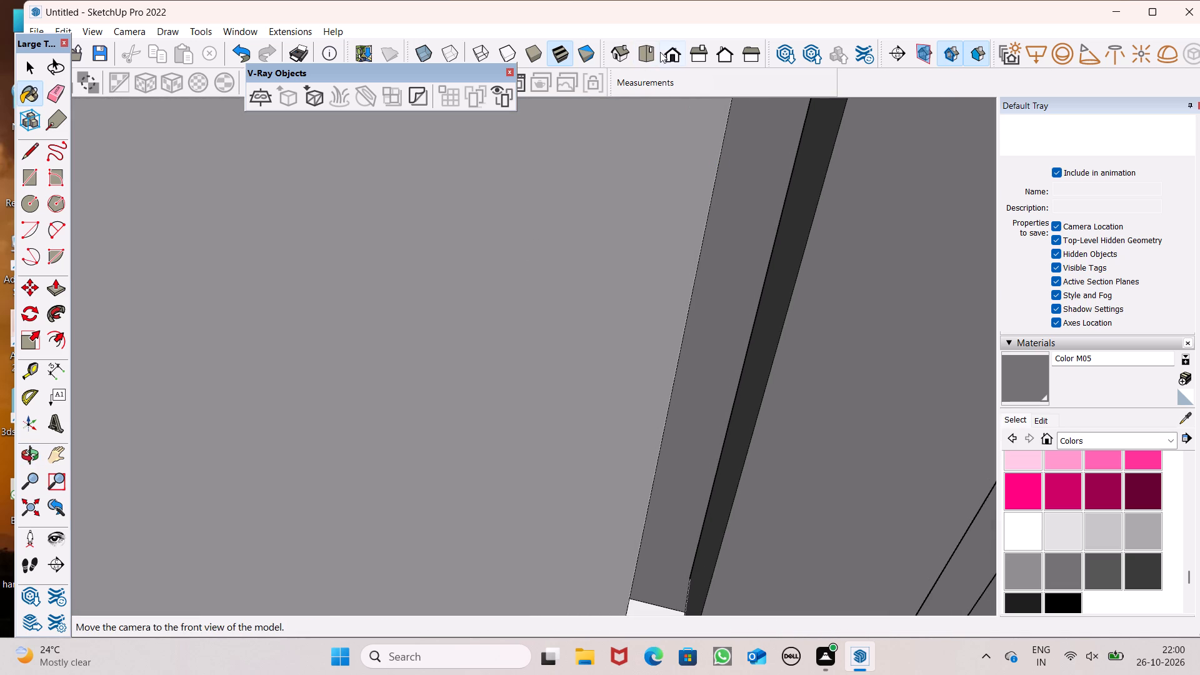
pyautogui.moveTo(661, 51); pyautogui.dragTo(666, 51)
pyautogui.scroll(-1, 562, 252)
pyautogui.scroll(1, 555, 259)
pyautogui.scroll(-3, 549, 264)
pyautogui.scroll(1, 526, 281)
pyautogui.scroll(-5, 460, 303)
pyautogui.scroll(-6, 415, 458)
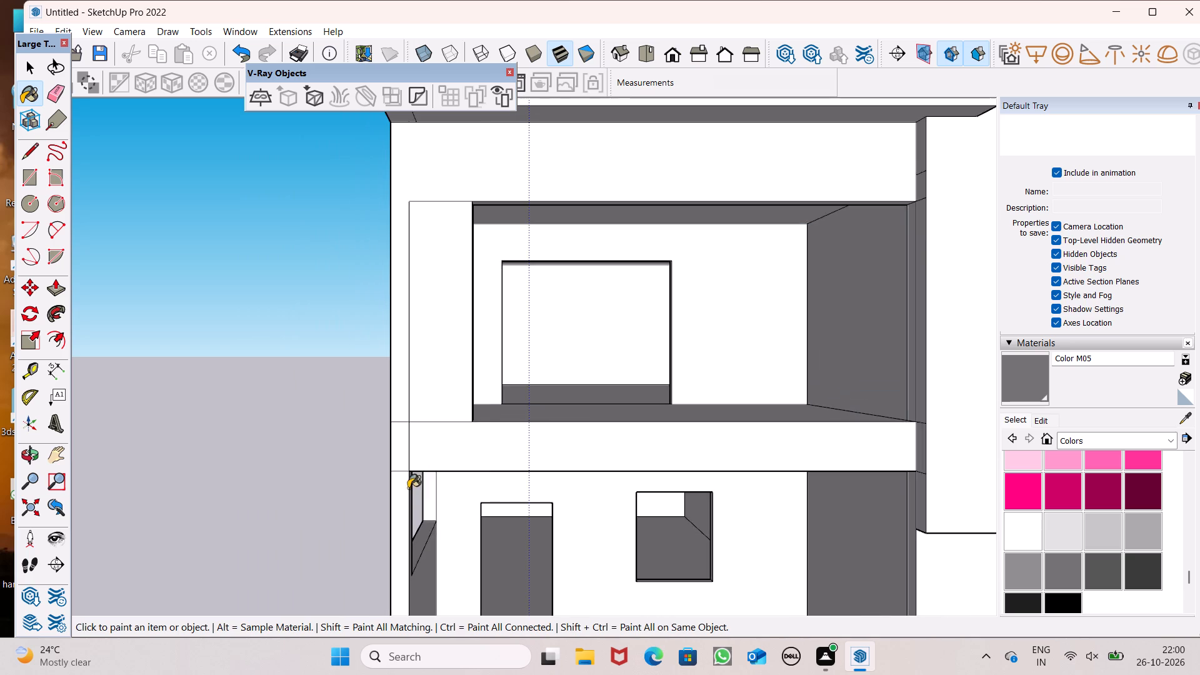
pyautogui.scroll(-4, 400, 436)
pyautogui.moveTo(584, 391); pyautogui.dragTo(610, 572, button='middle')
pyautogui.scroll(1, 610, 572)
pyautogui.scroll(-5, 526, 431)
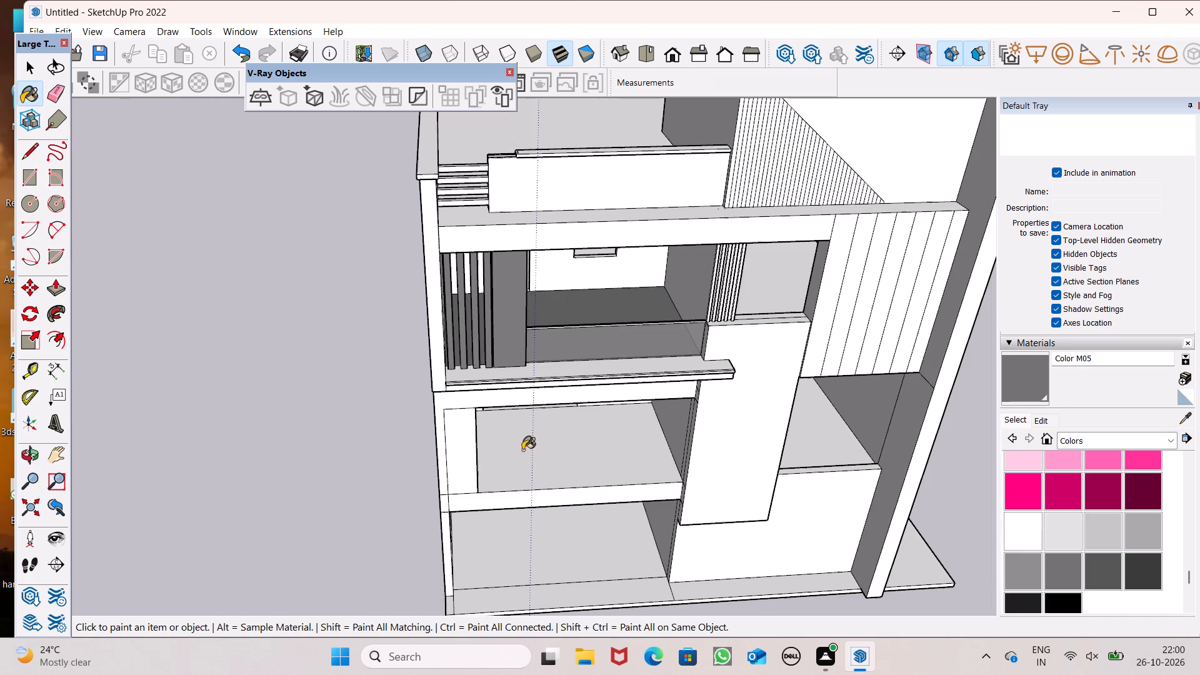
pyautogui.scroll(2, 557, 295)
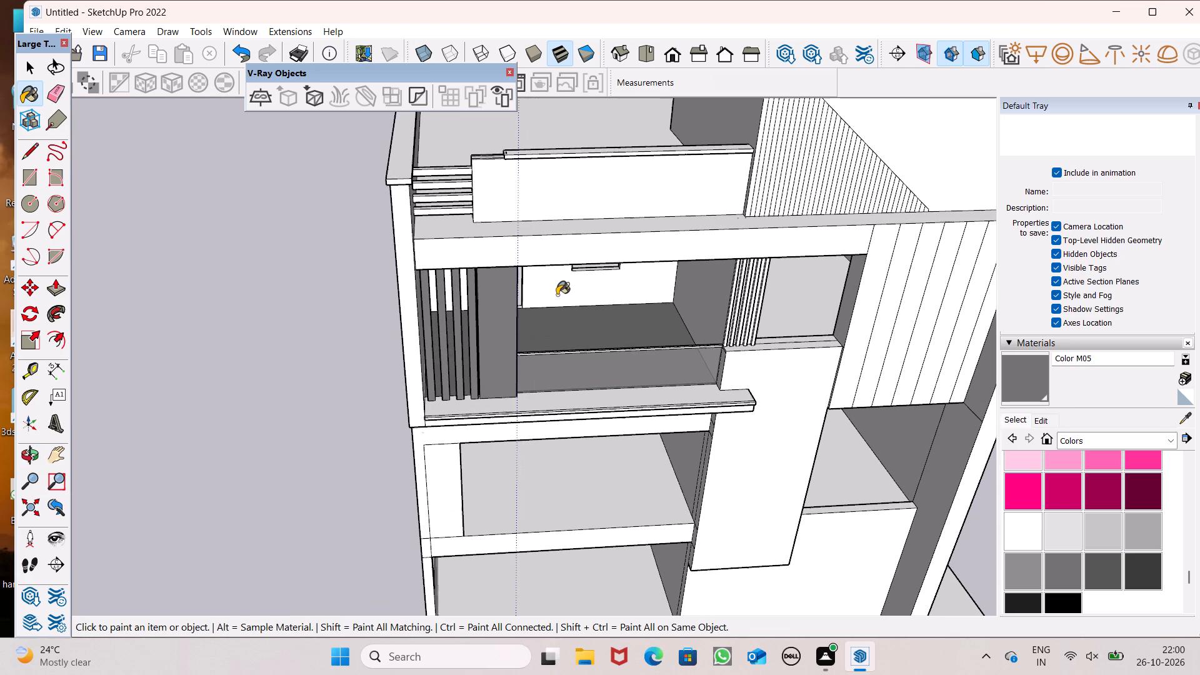
pyautogui.scroll(-2, 571, 431)
pyautogui.moveTo(549, 377); pyautogui.dragTo(512, 371, button='middle')
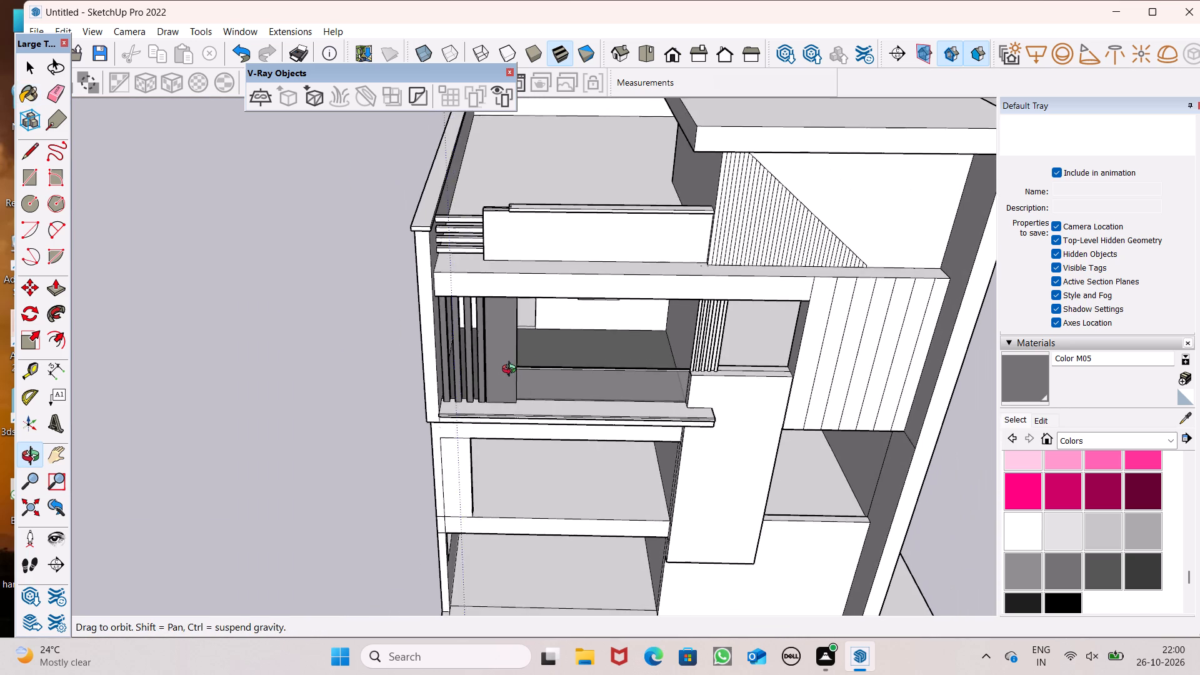
pyautogui.moveTo(512, 371); pyautogui.dragTo(538, 327, button='middle')
# Paint the remaining side faces of the vertical slats and the pillar's slat-facing side with Color M05.
pyautogui.scroll(8, 516, 334)
pyautogui.moveTo(518, 389); pyautogui.dragTo(339, 382, button='middle')
pyautogui.scroll(7, 372, 368)
pyautogui.scroll(4, 477, 411)
pyautogui.scroll(4, 399, 397)
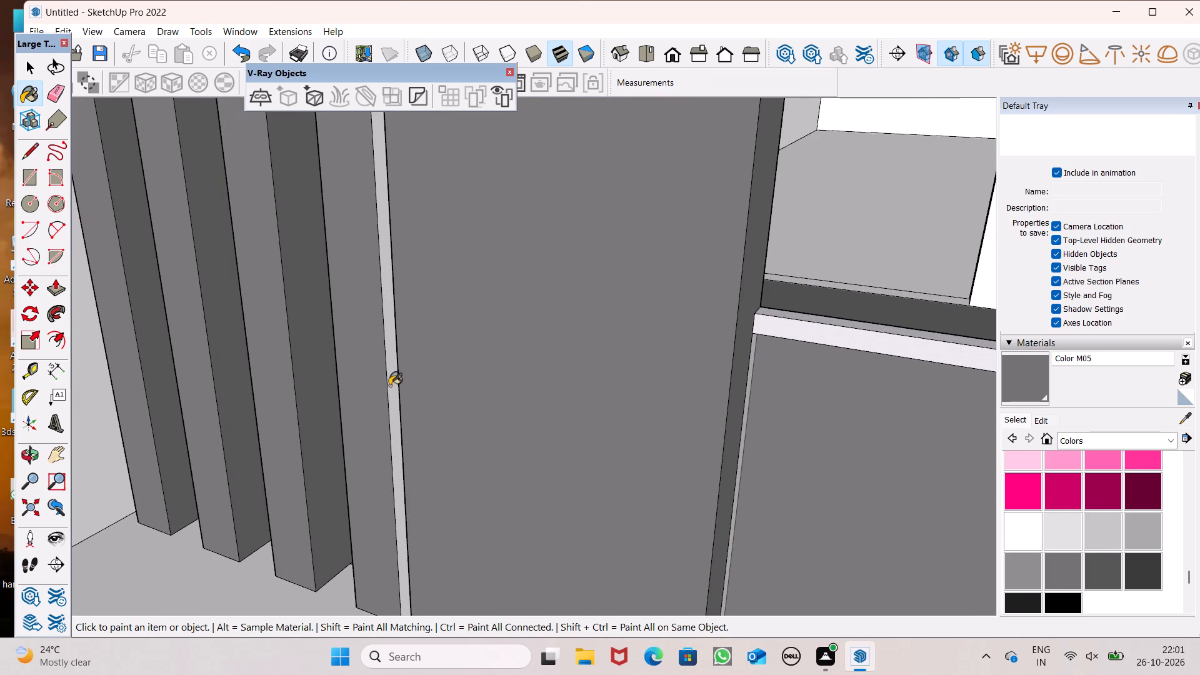
pyautogui.click(389, 384)
pyautogui.moveTo(449, 434); pyautogui.dragTo(784, 490, button='middle')
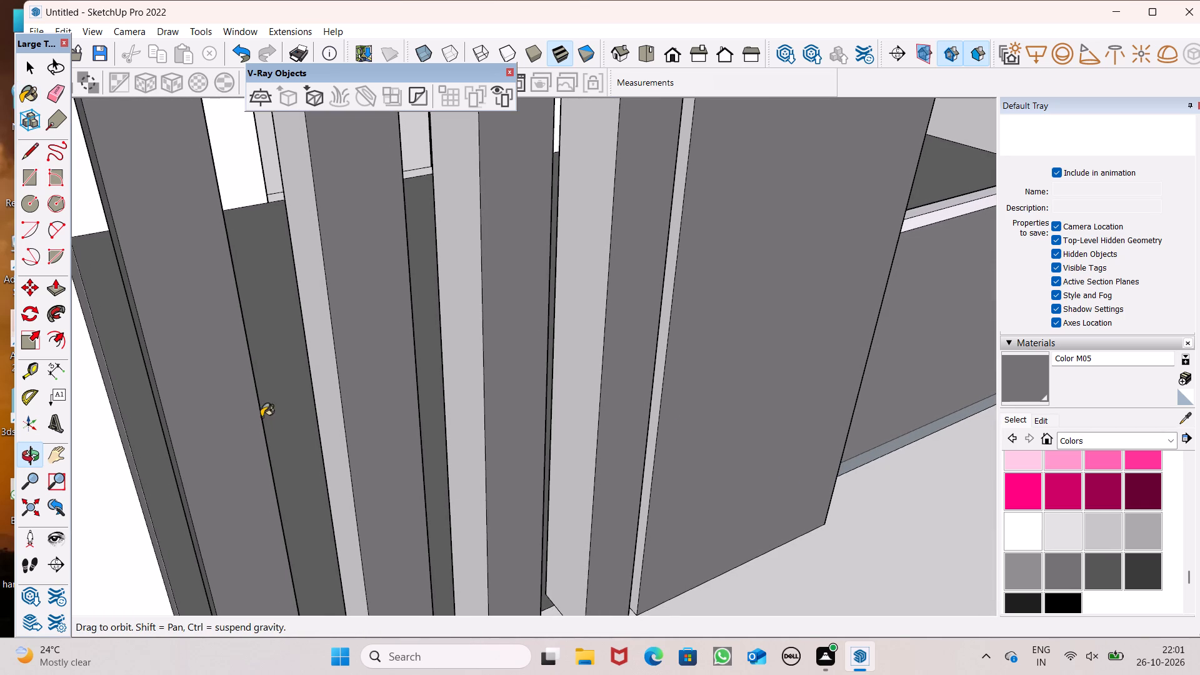
pyautogui.click(327, 394)
pyautogui.click(467, 395)
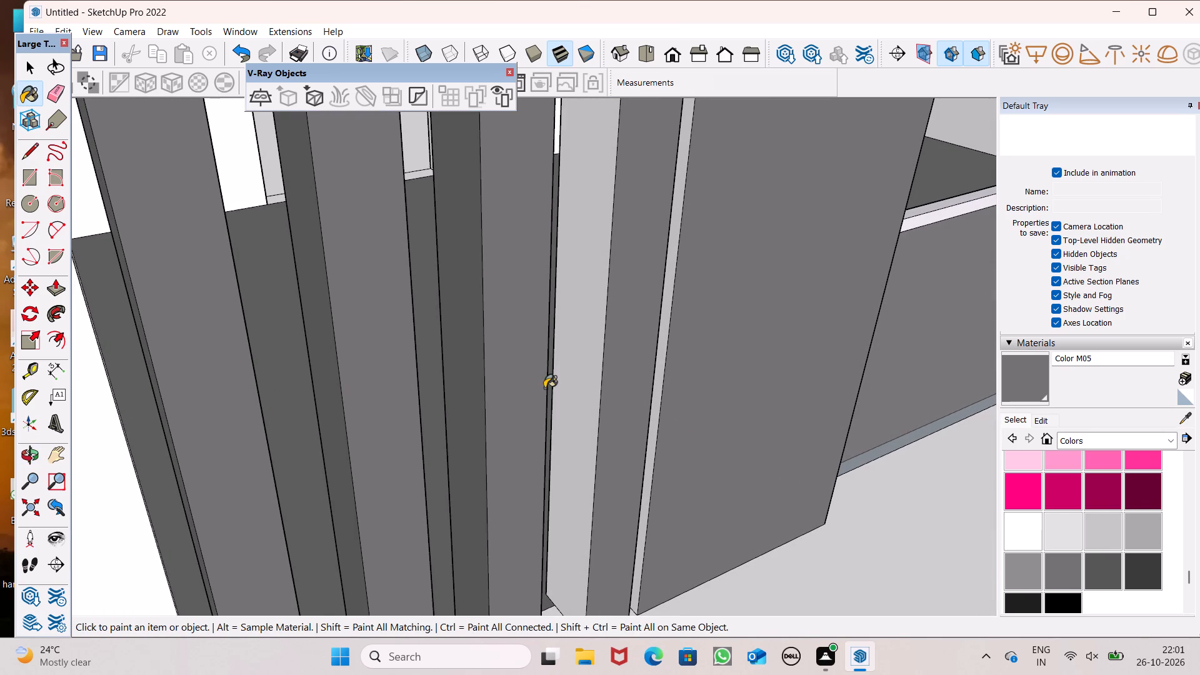
pyautogui.click(571, 372)
pyautogui.click(664, 359)
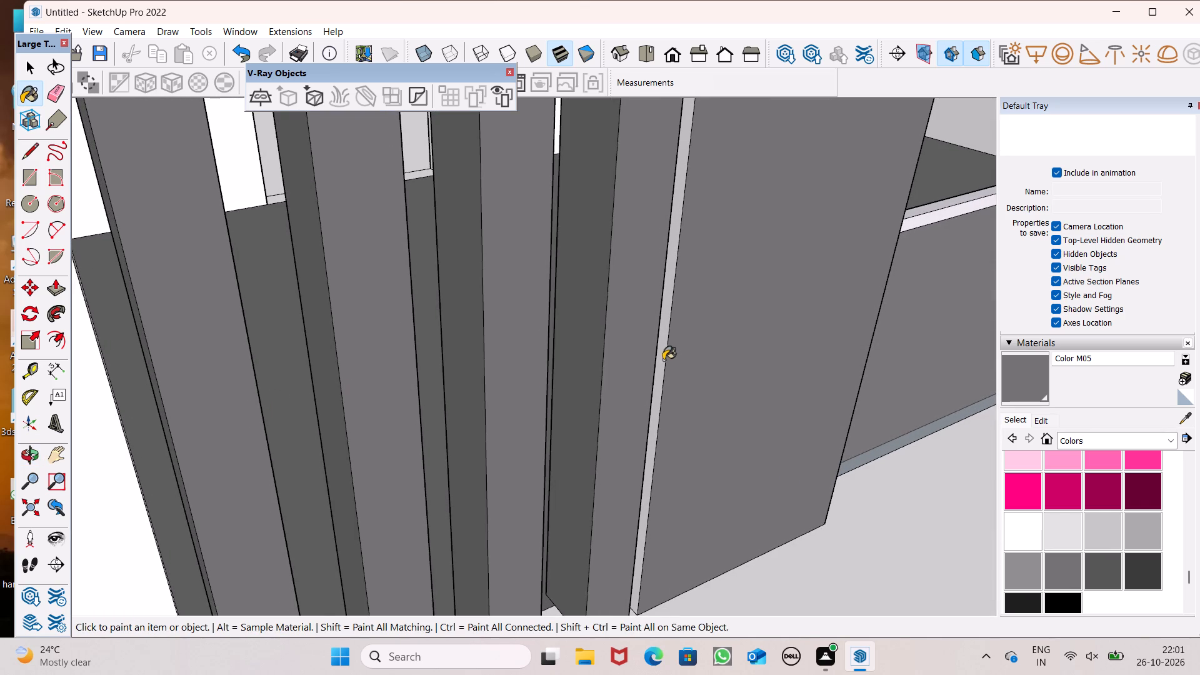
pyautogui.moveTo(668, 385); pyautogui.dragTo(665, 424, button='middle')
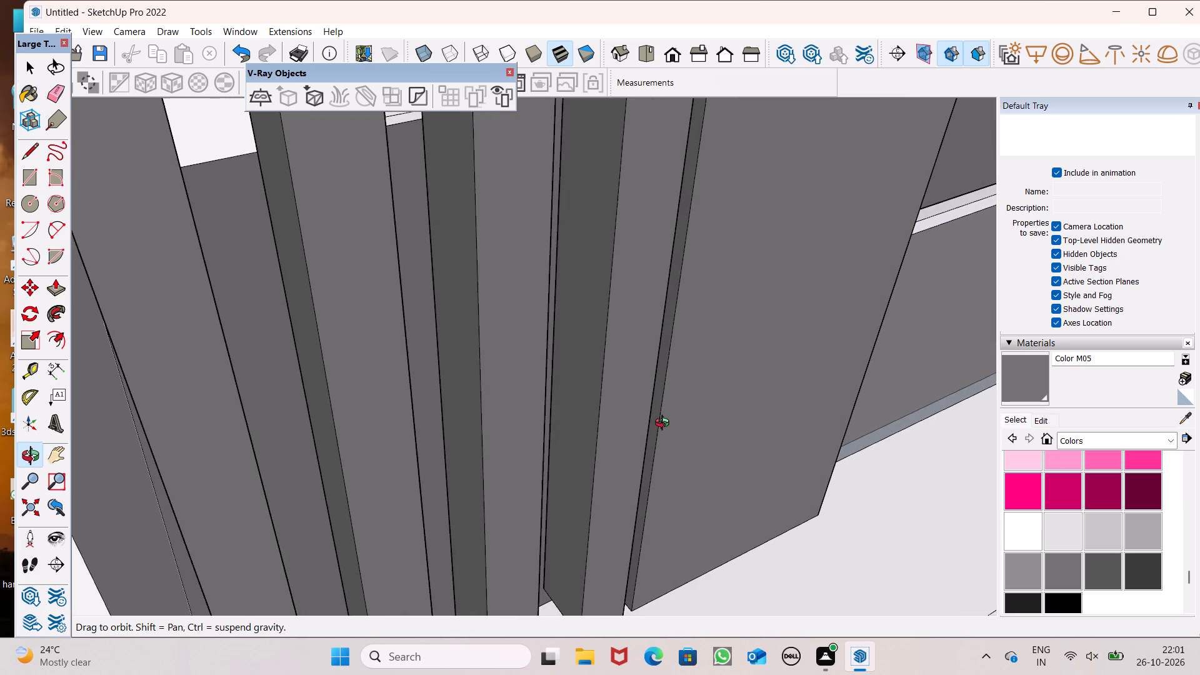
# Paint the rear faces of the upper balcony's vertical slats, seen from inside the balcony, with Color M05.
pyautogui.moveTo(665, 424); pyautogui.dragTo(67, 331, button='middle')
pyautogui.middleClick(0, 339)
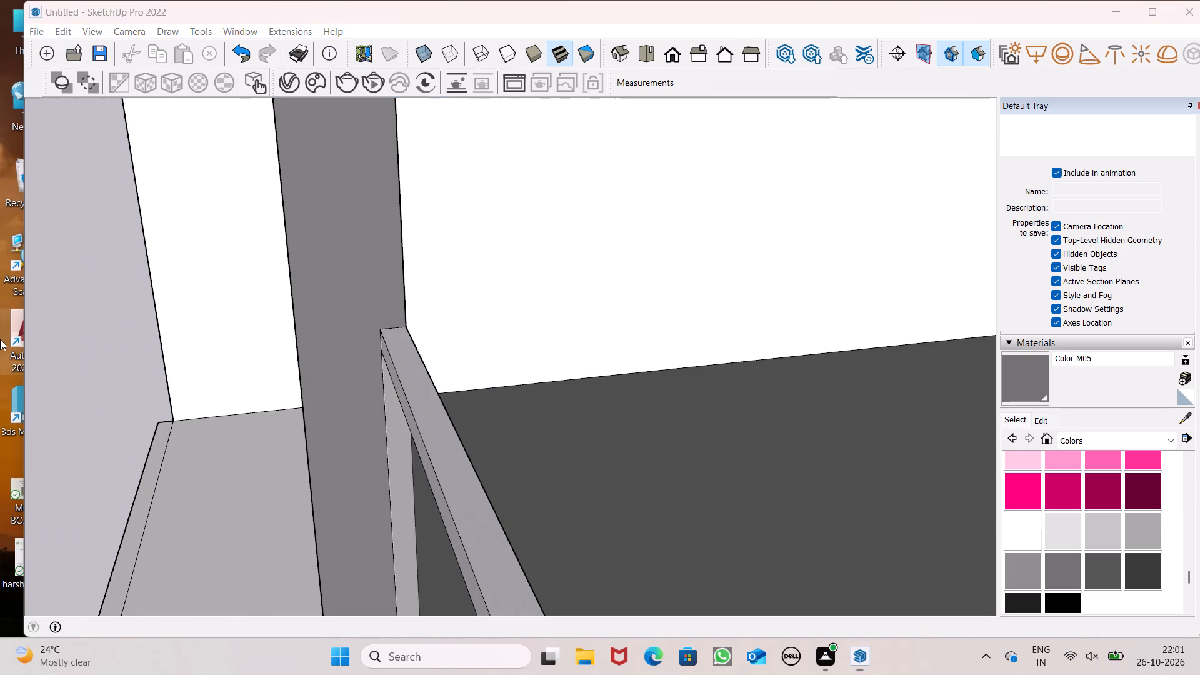
pyautogui.scroll(1, 403, 350)
pyautogui.moveTo(403, 350); pyautogui.dragTo(206, 329, button='middle')
pyautogui.scroll(4, 422, 296)
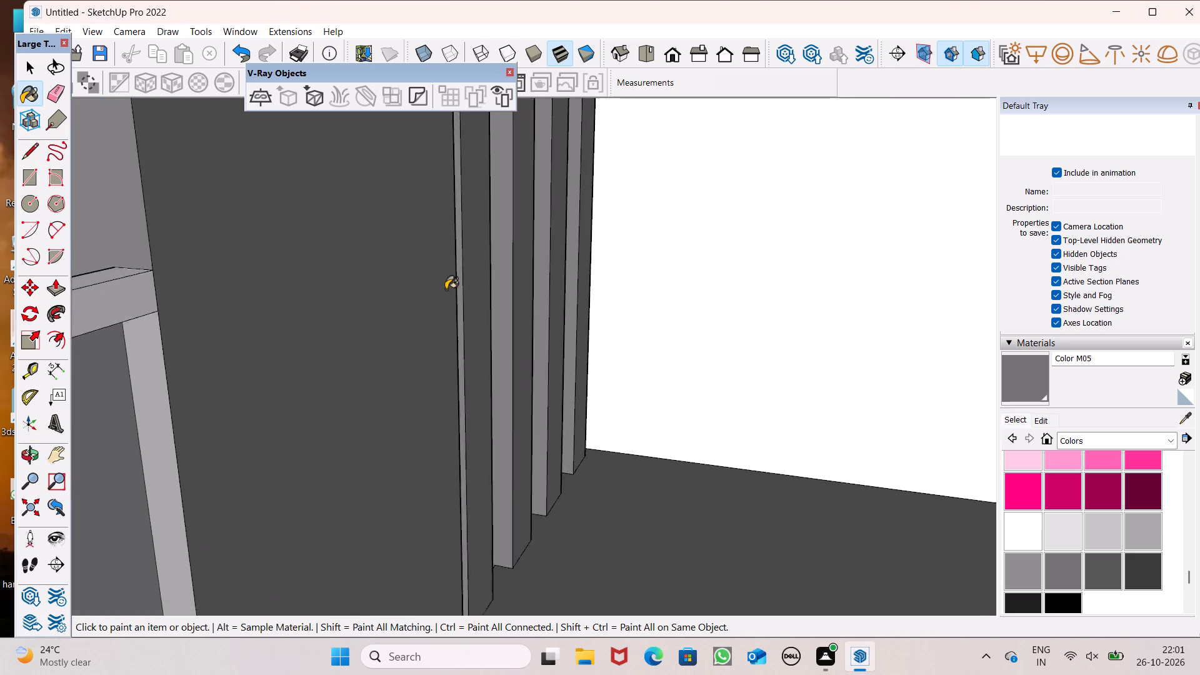
pyautogui.scroll(3, 446, 289)
pyautogui.click(518, 278)
pyautogui.scroll(5, 518, 278)
pyautogui.click(407, 317)
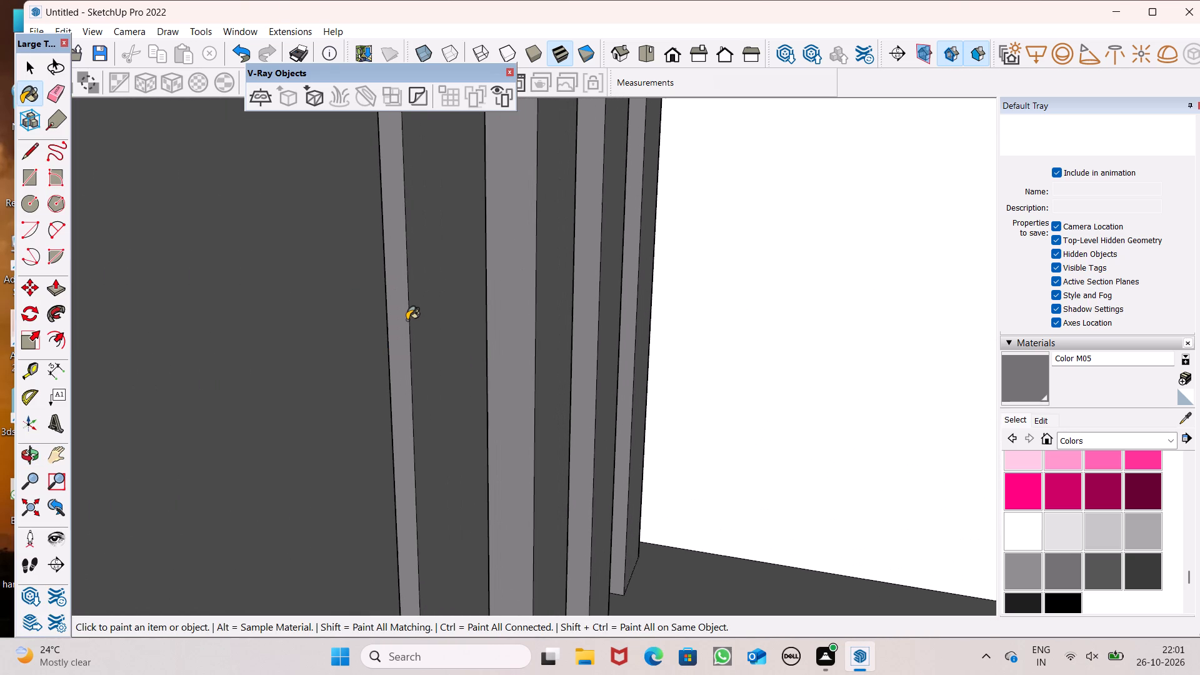
pyautogui.click(407, 320)
pyautogui.click(580, 332)
pyautogui.click(634, 326)
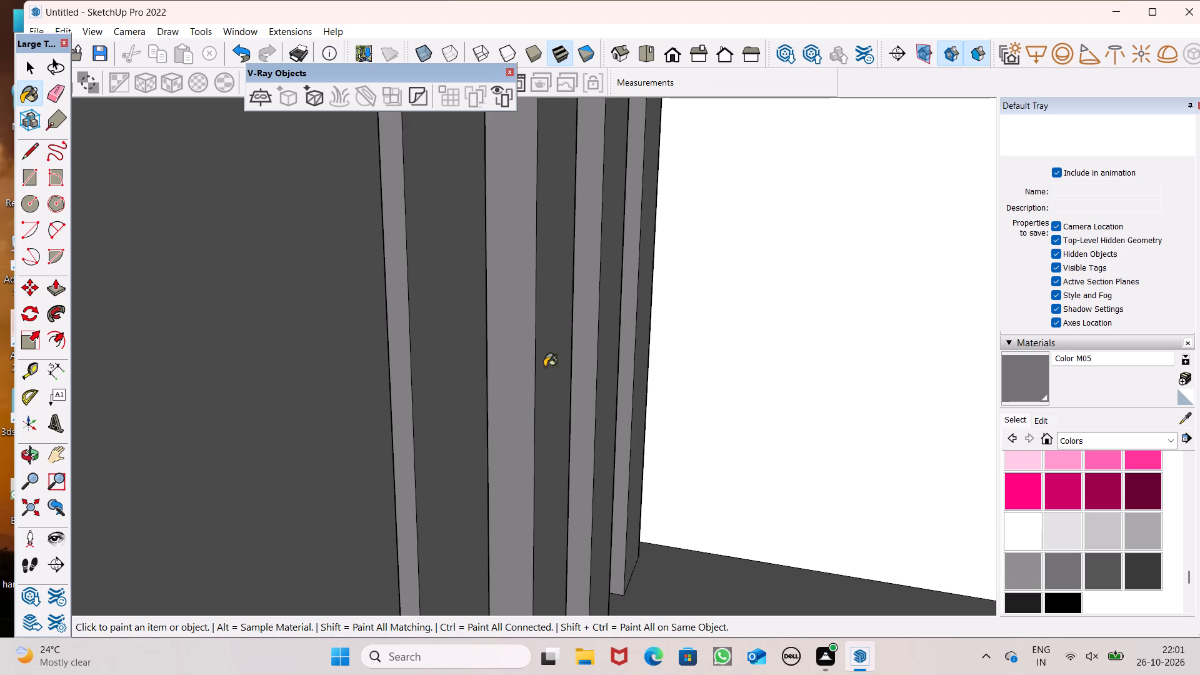
# Paint the front and top faces of the four horizontal slats beside the roof terrace parapet wall with Color M05.
pyautogui.moveTo(514, 390); pyautogui.dragTo(926, 470, button='middle')
pyautogui.scroll(-7, 749, 412)
pyautogui.scroll(-6, 572, 528)
pyautogui.scroll(-2, 191, 519)
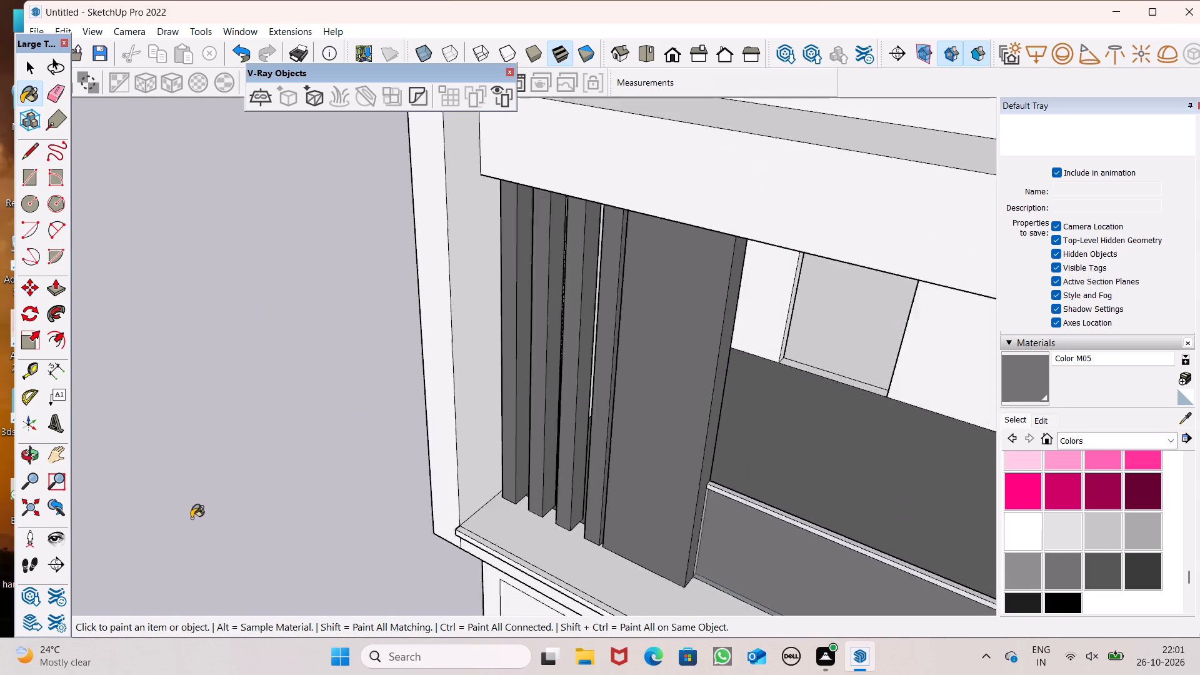
pyautogui.scroll(-7, 191, 518)
pyautogui.moveTo(257, 560); pyautogui.dragTo(499, 547, button='middle')
pyautogui.scroll(6, 416, 421)
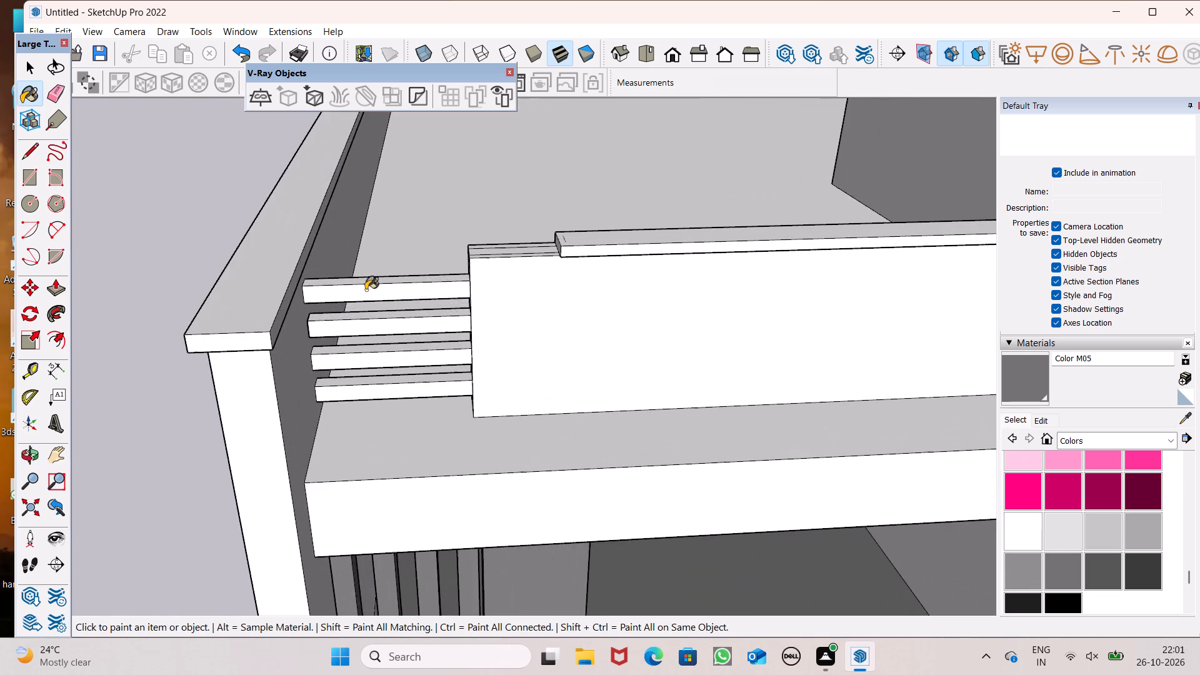
pyautogui.scroll(7, 366, 290)
pyautogui.click(366, 289)
pyautogui.click(352, 274)
pyautogui.click(366, 337)
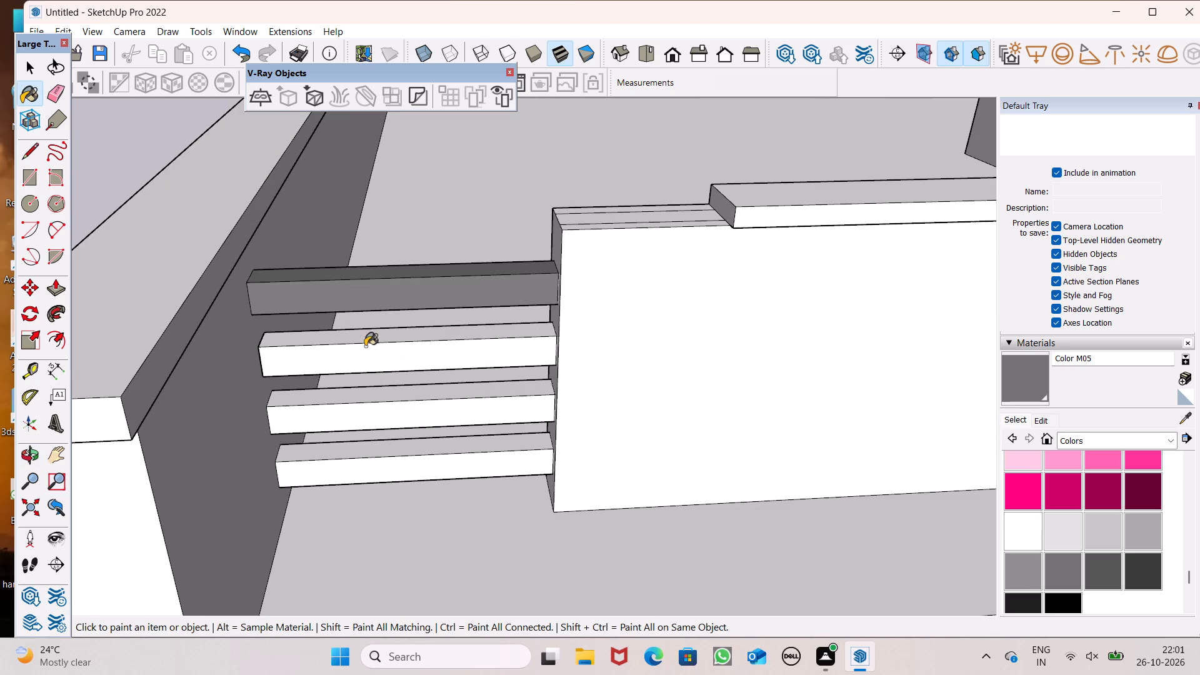
pyautogui.click(365, 350)
pyautogui.moveTo(374, 394); pyautogui.dragTo(374, 402)
pyautogui.click(376, 411)
pyautogui.click(386, 454)
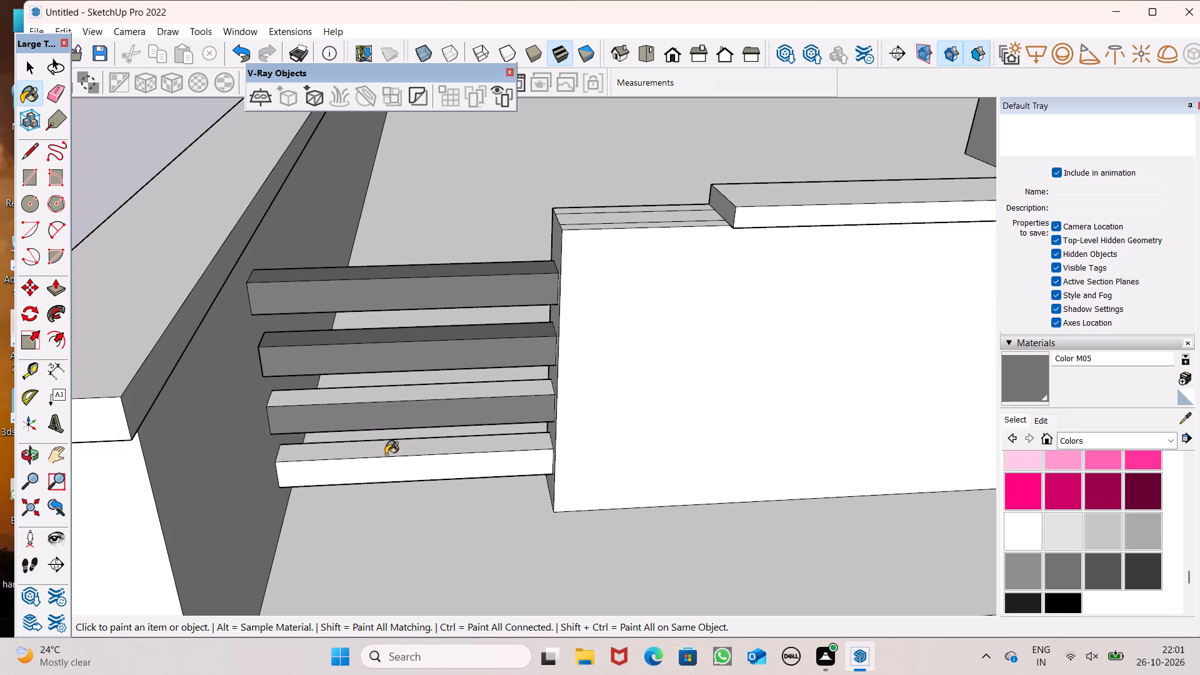
pyautogui.click(386, 459)
pyautogui.click(384, 392)
# Paint the terrace-side faces of the four horizontal slats with Color M05.
pyautogui.moveTo(509, 386); pyautogui.dragTo(612, 505, button='middle')
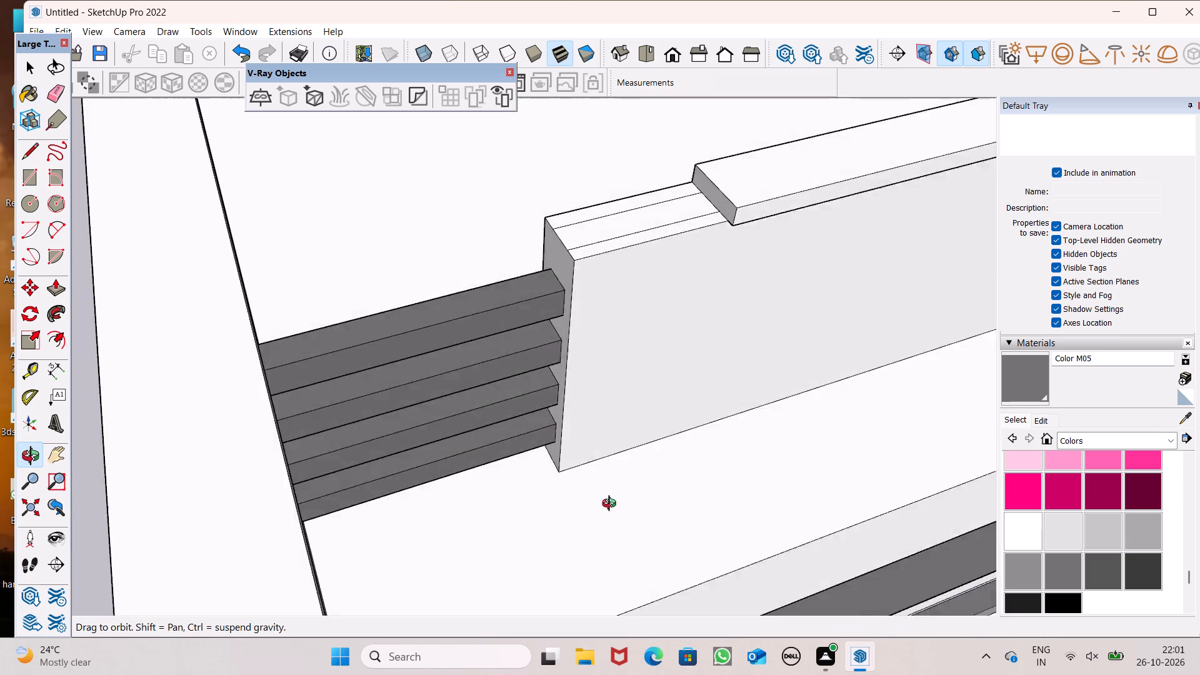
pyautogui.moveTo(612, 505); pyautogui.dragTo(813, 539, button='middle')
pyautogui.moveTo(497, 426); pyautogui.dragTo(1047, 349, button='middle')
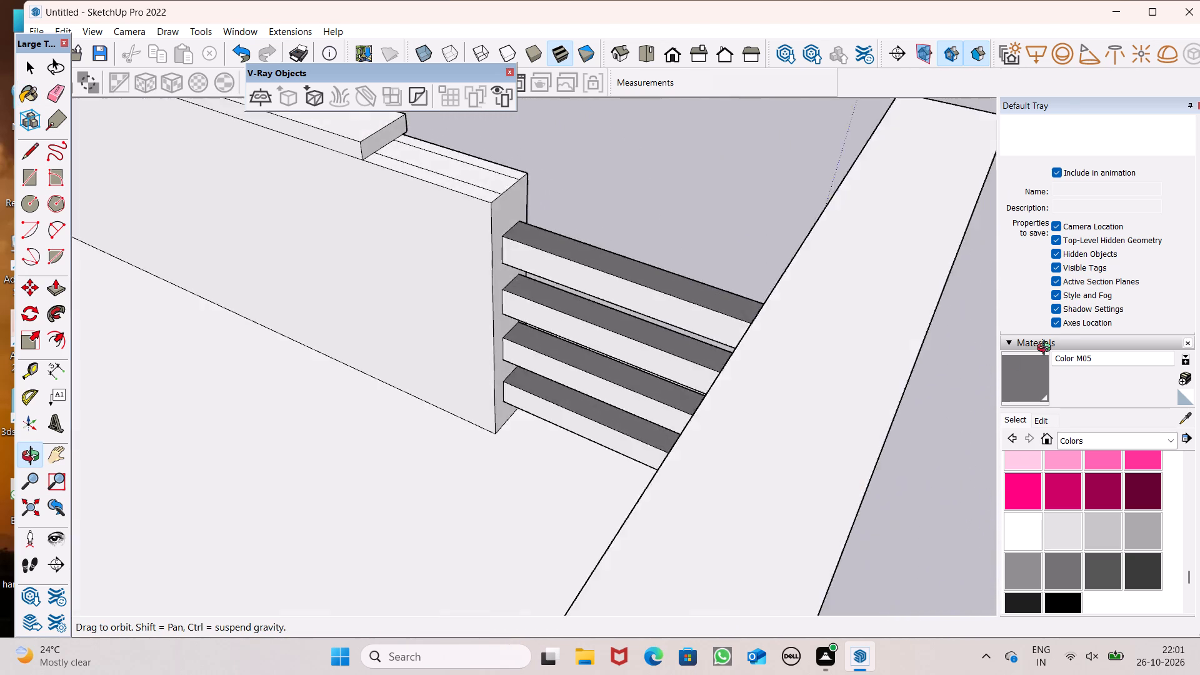
pyautogui.moveTo(1047, 349); pyautogui.dragTo(1072, 289, button='middle')
pyautogui.scroll(1, 529, 286)
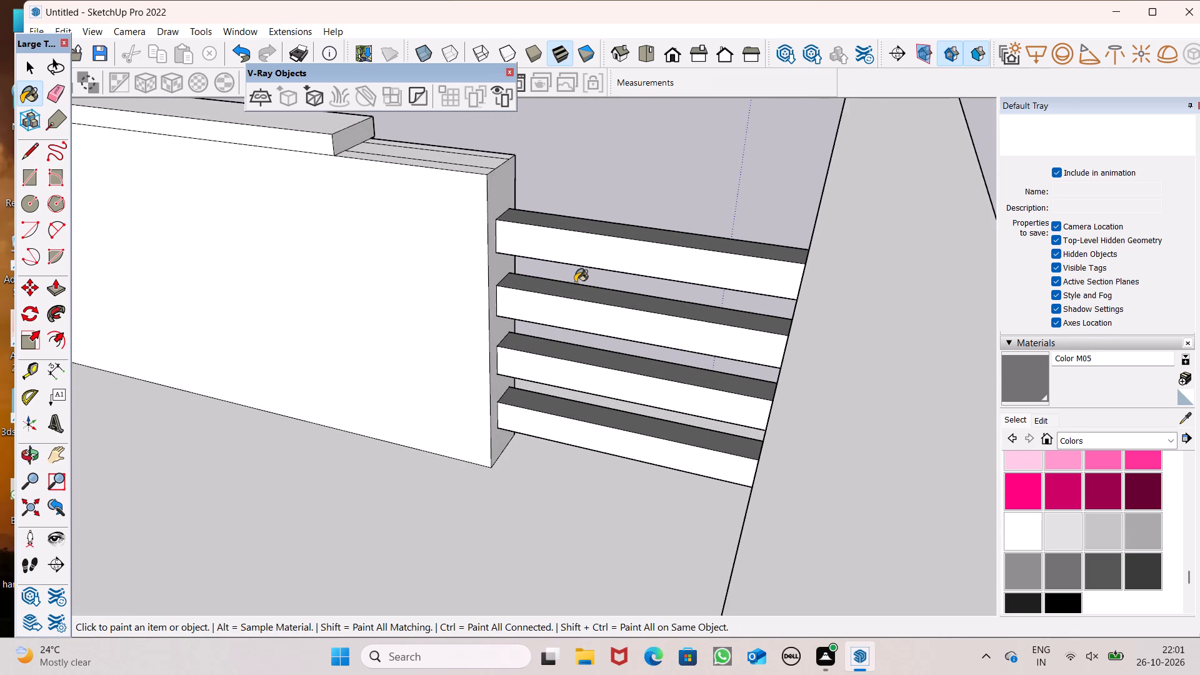
pyautogui.click(582, 251)
pyautogui.click(597, 319)
pyautogui.click(603, 364)
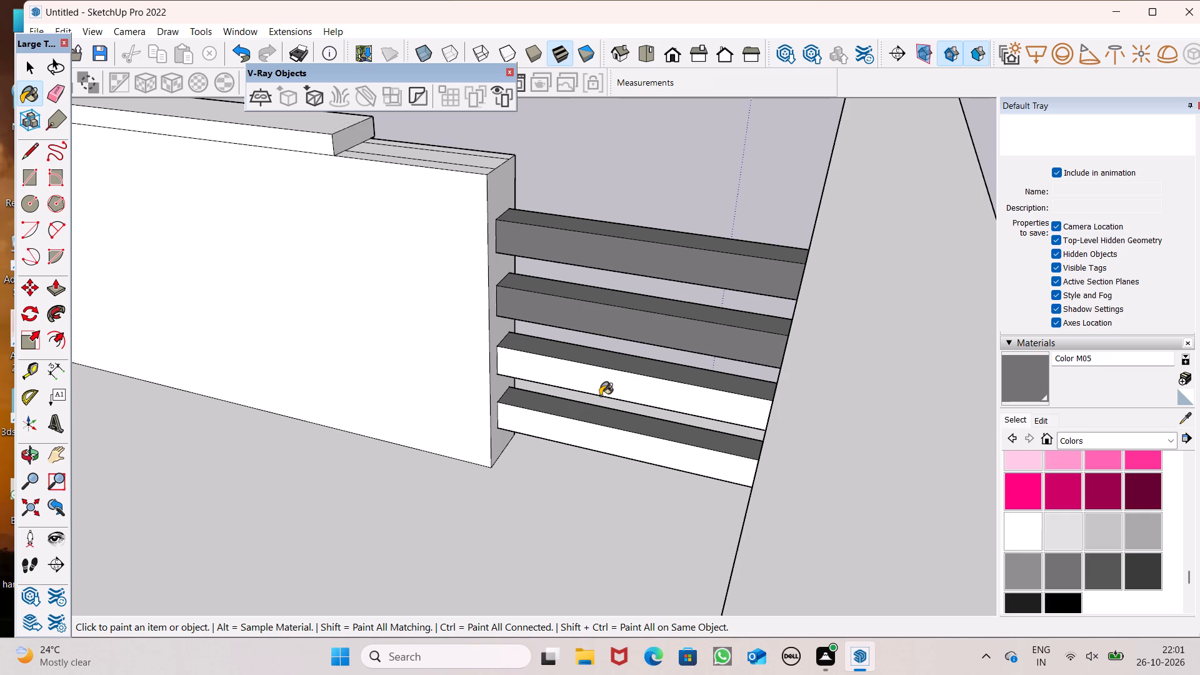
pyautogui.click(591, 414)
pyautogui.click(599, 382)
pyautogui.click(600, 432)
# Paint the parapet wall's slat-side end and its terrace-side face with Color M05.
pyautogui.click(492, 339)
pyautogui.click(391, 294)
# Erase the two stray lines on top of the parapet wall between the coping's end and the slats.
pyautogui.moveTo(431, 282); pyautogui.dragTo(424, 357, button='middle')
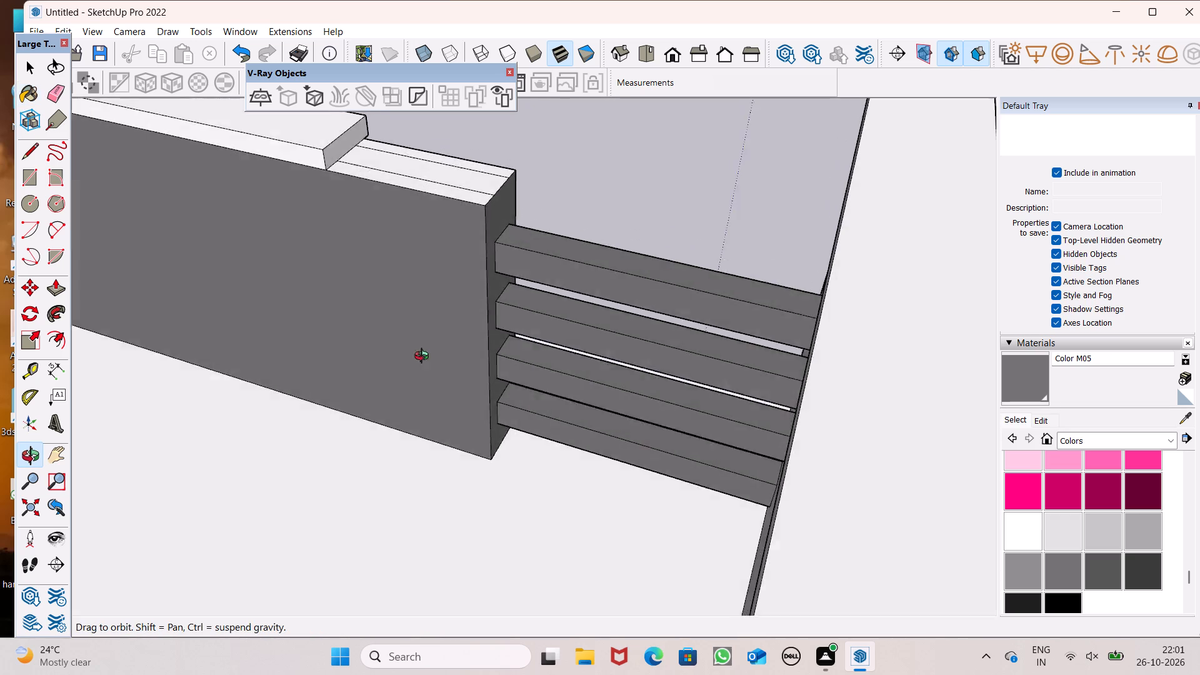
pyautogui.moveTo(424, 357); pyautogui.dragTo(358, 374, button='middle')
pyautogui.scroll(-3, 392, 272)
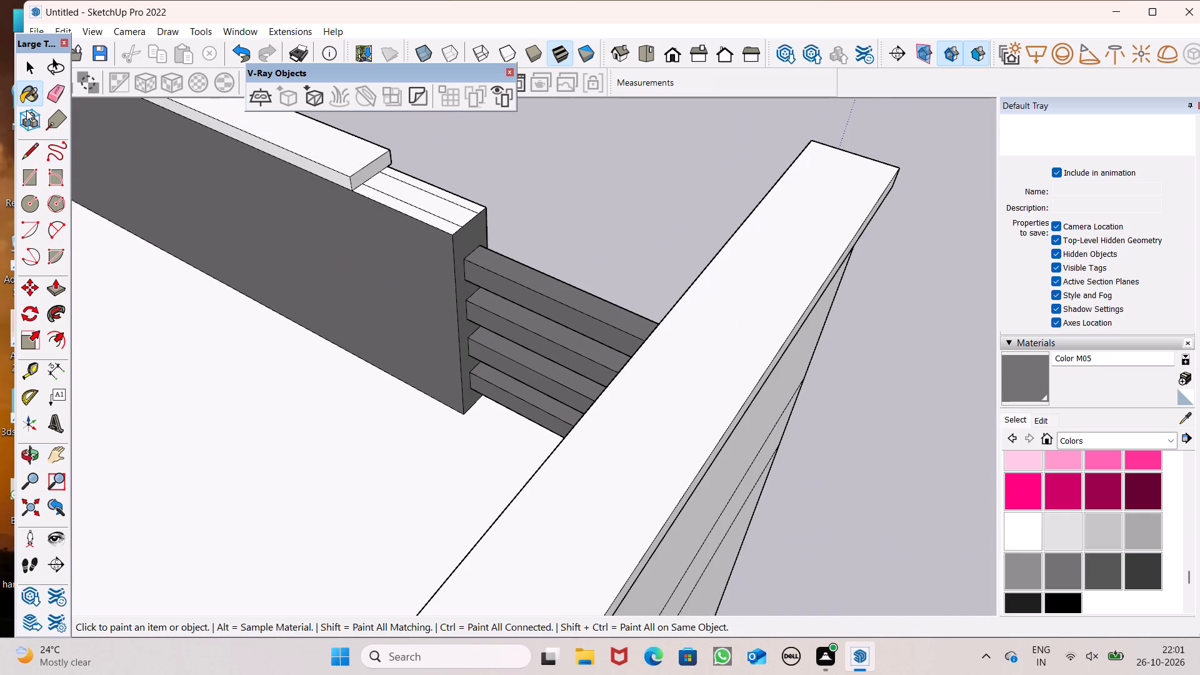
pyautogui.click(62, 101)
pyautogui.scroll(5, 412, 186)
pyautogui.moveTo(428, 185); pyautogui.dragTo(422, 217)
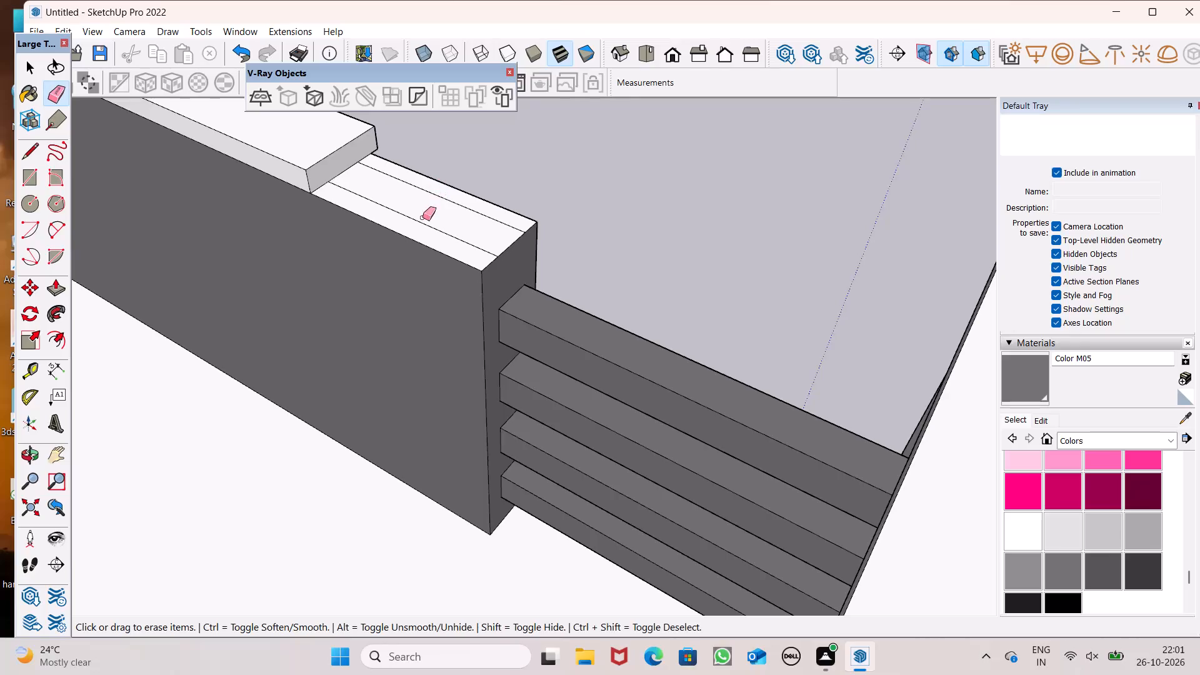
pyautogui.moveTo(422, 217); pyautogui.dragTo(410, 231)
# Extend the parapet coping with Push/Pull by 1' 11 7/16" to the wall's end, plus an overhang of about 2 1/16".
pyautogui.moveTo(54, 292); pyautogui.dragTo(59, 289)
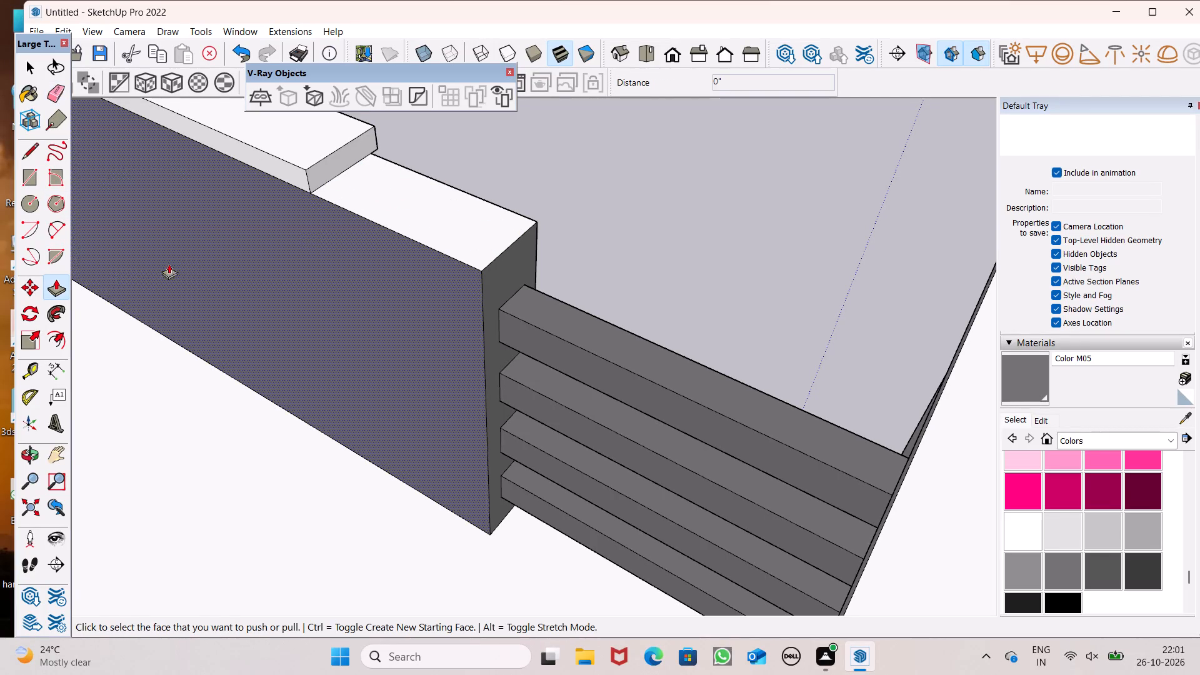
pyautogui.moveTo(321, 182); pyautogui.dragTo(514, 264)
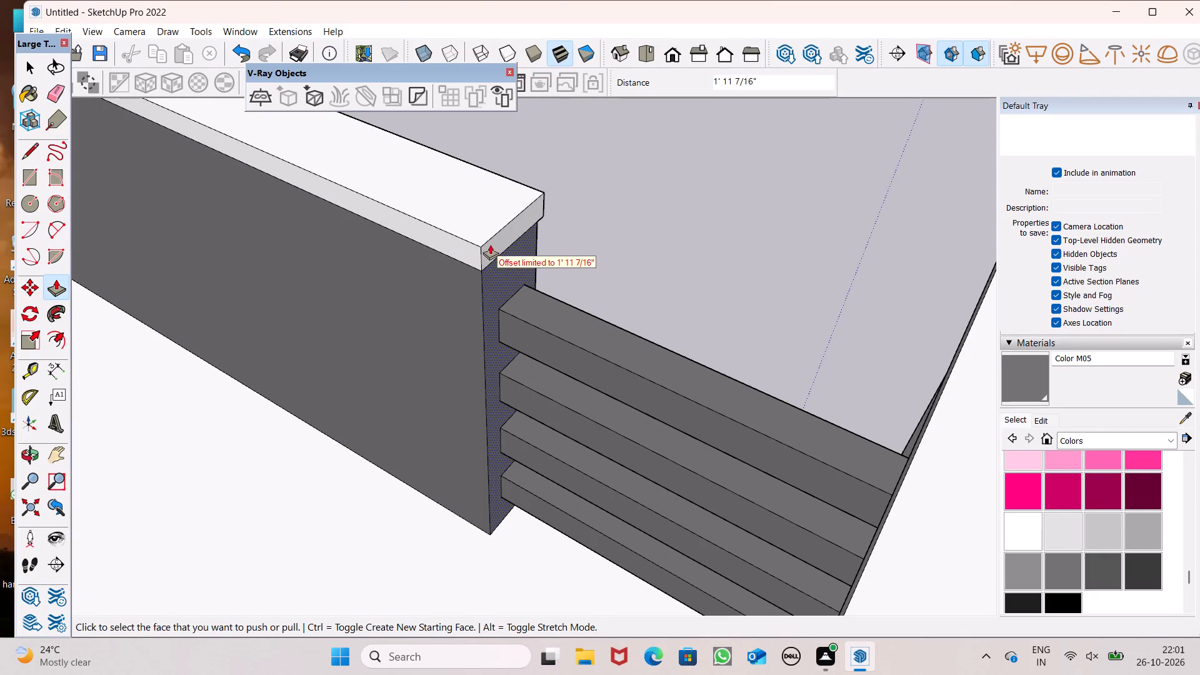
pyautogui.moveTo(496, 244); pyautogui.dragTo(511, 257)
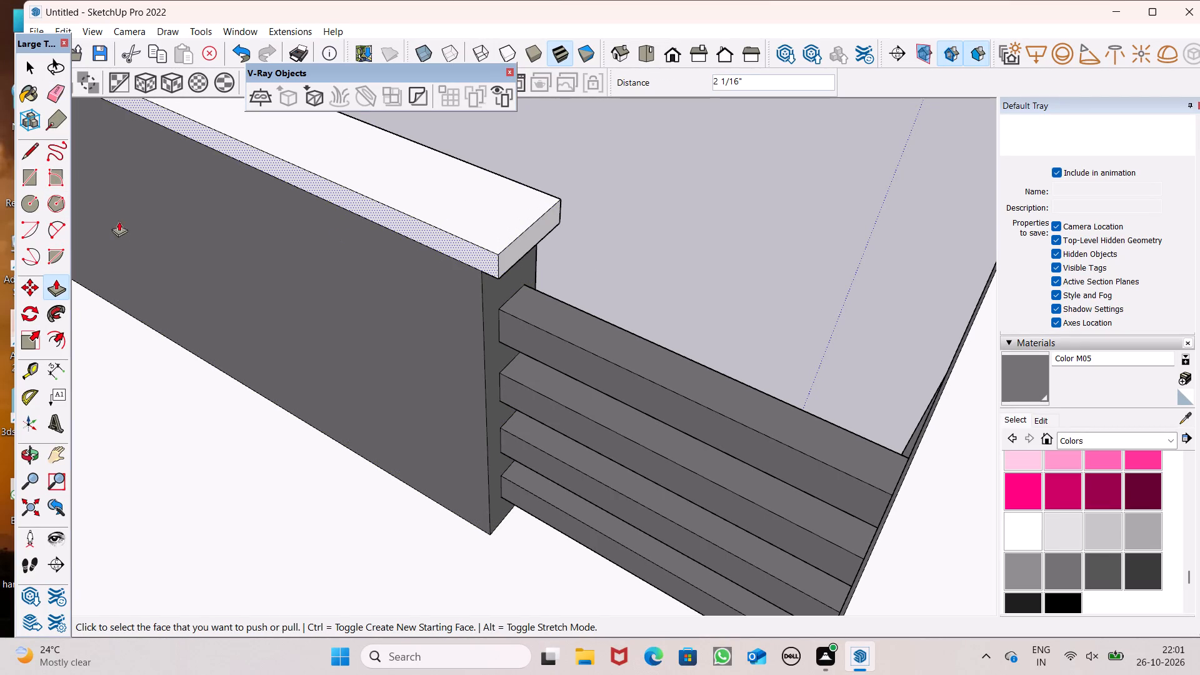
# Paint the coping's top, end and both long side faces and the parapet wall's front face with Color M05.
pyautogui.click(1029, 381)
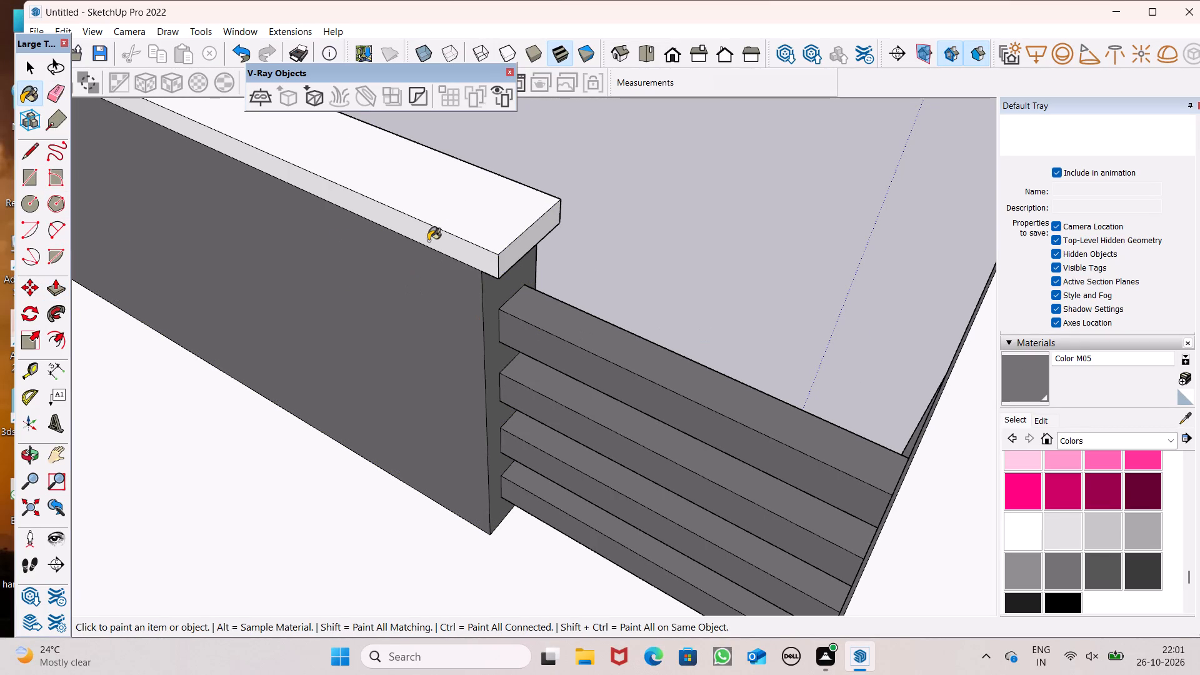
pyautogui.click(441, 231)
pyautogui.click(447, 243)
pyautogui.click(522, 241)
pyautogui.click(514, 232)
pyautogui.moveTo(592, 306); pyautogui.dragTo(551, 346, button='middle')
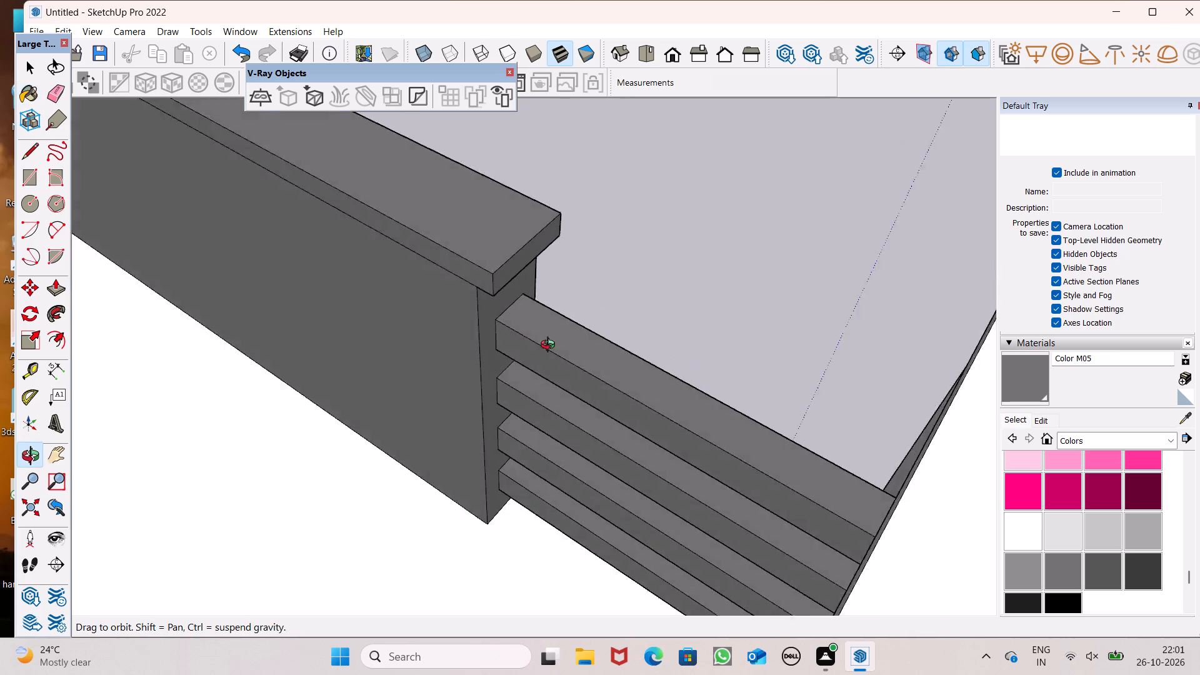
pyautogui.moveTo(551, 346); pyautogui.dragTo(52, 361, button='middle')
pyautogui.scroll(-4, 422, 340)
pyautogui.moveTo(488, 373); pyautogui.dragTo(429, 172, button='middle')
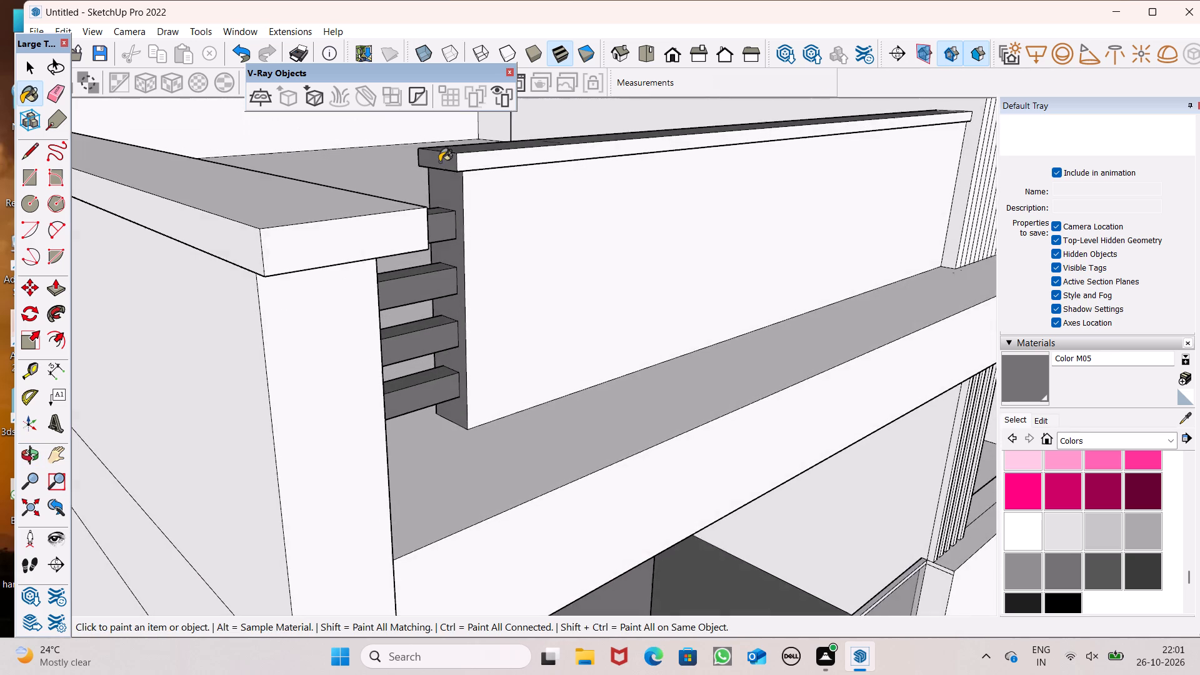
pyautogui.scroll(6, 469, 156)
pyautogui.click(471, 160)
pyautogui.click(502, 218)
# Erase the stray lines crossing the underside of the coping's overhang at the slat end.
pyautogui.moveTo(516, 222); pyautogui.dragTo(535, 54, button='middle')
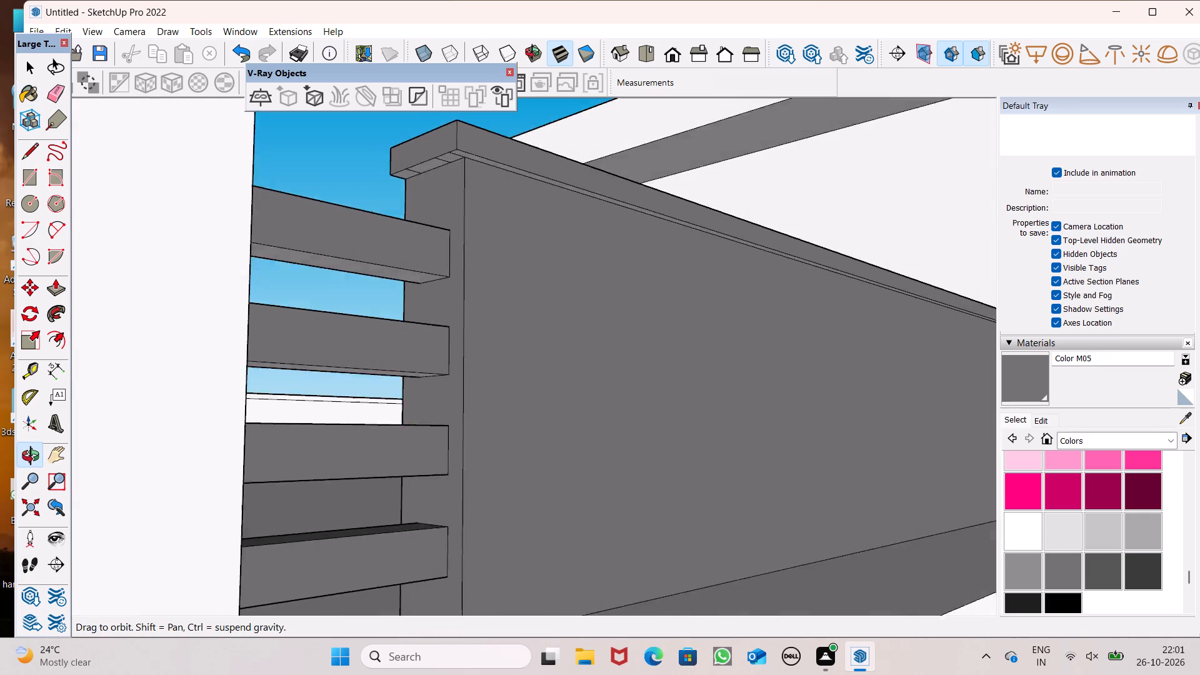
pyautogui.moveTo(535, 54); pyautogui.dragTo(535, 4, button='middle')
pyautogui.moveTo(505, 126); pyautogui.dragTo(514, 218, button='middle')
pyautogui.scroll(1, 505, 125)
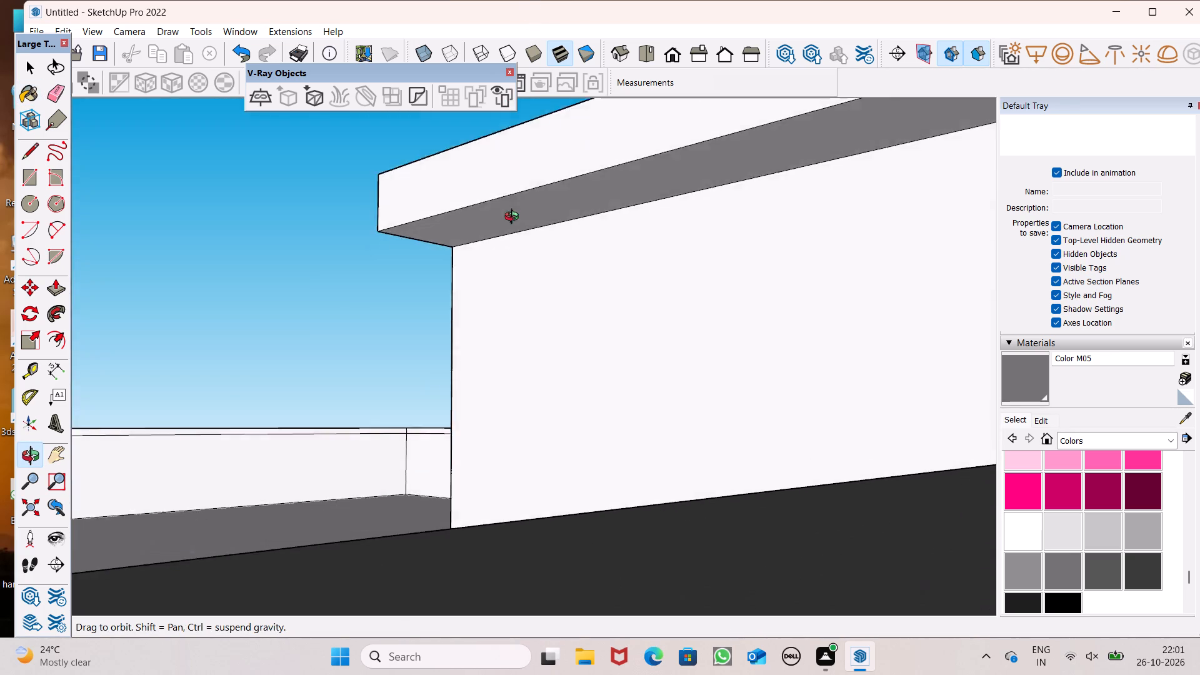
pyautogui.moveTo(514, 218); pyautogui.dragTo(514, 239, button='middle')
pyautogui.scroll(-7, 314, 228)
pyautogui.moveTo(344, 314); pyautogui.dragTo(364, 186, button='middle')
pyautogui.scroll(2, 352, 162)
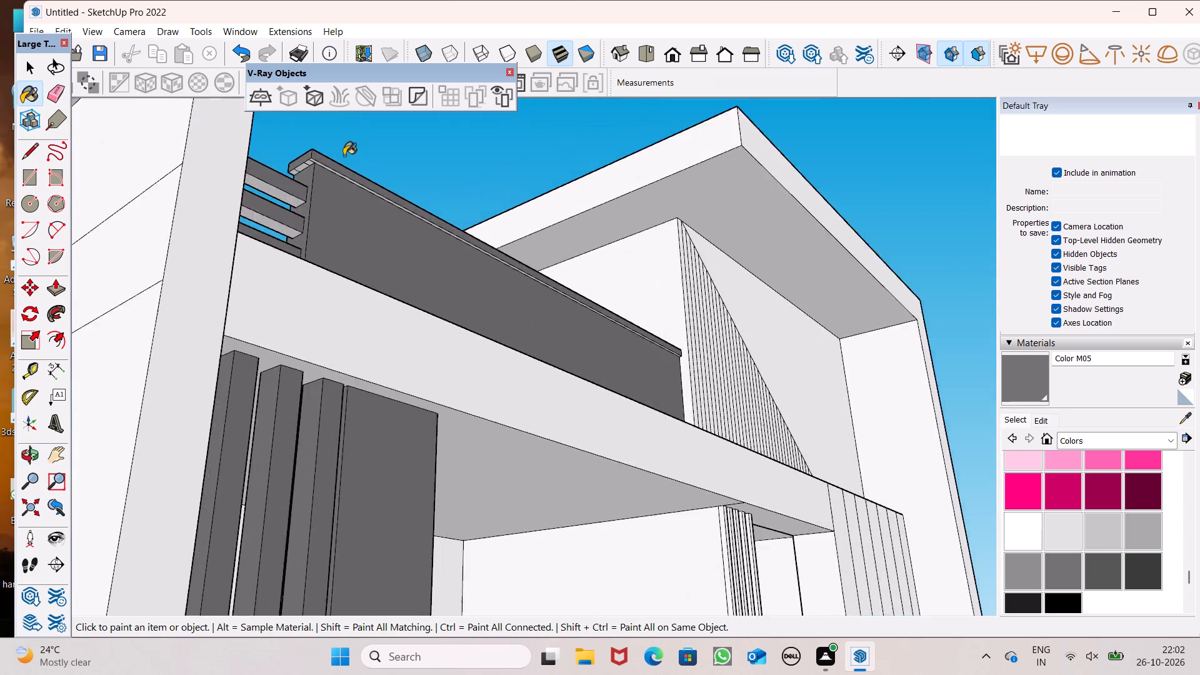
pyautogui.scroll(6, 344, 156)
pyautogui.scroll(-8, 344, 174)
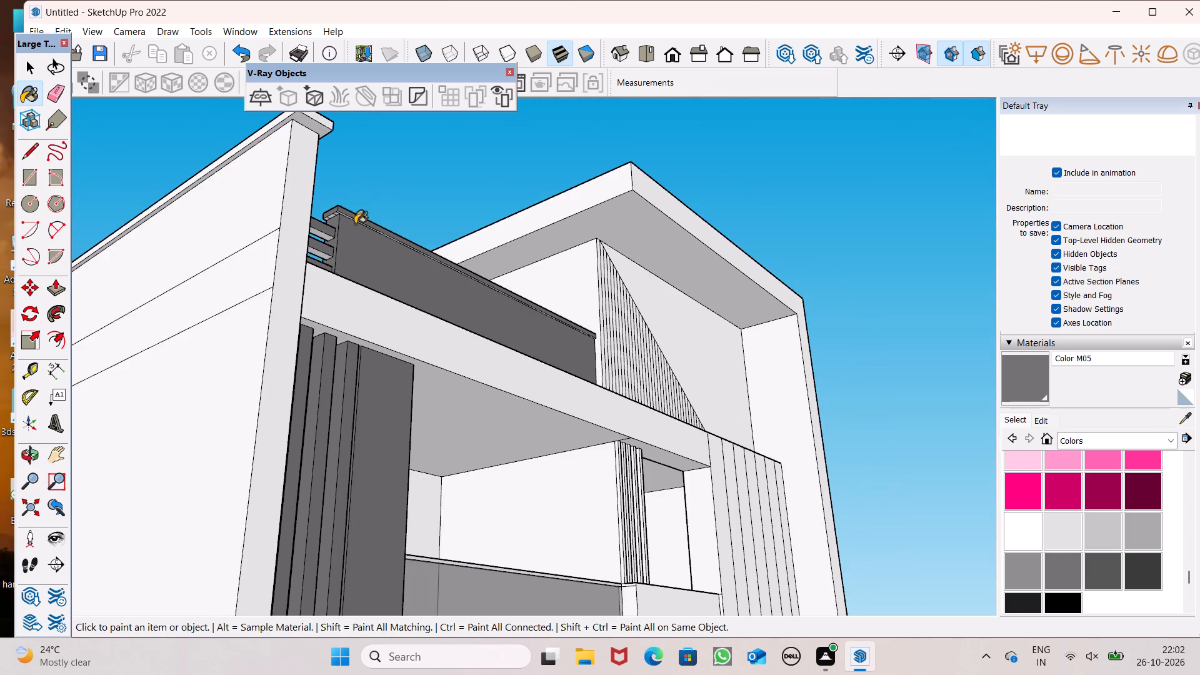
pyautogui.moveTo(355, 224); pyautogui.dragTo(361, 198, button='middle')
pyautogui.scroll(4, 356, 191)
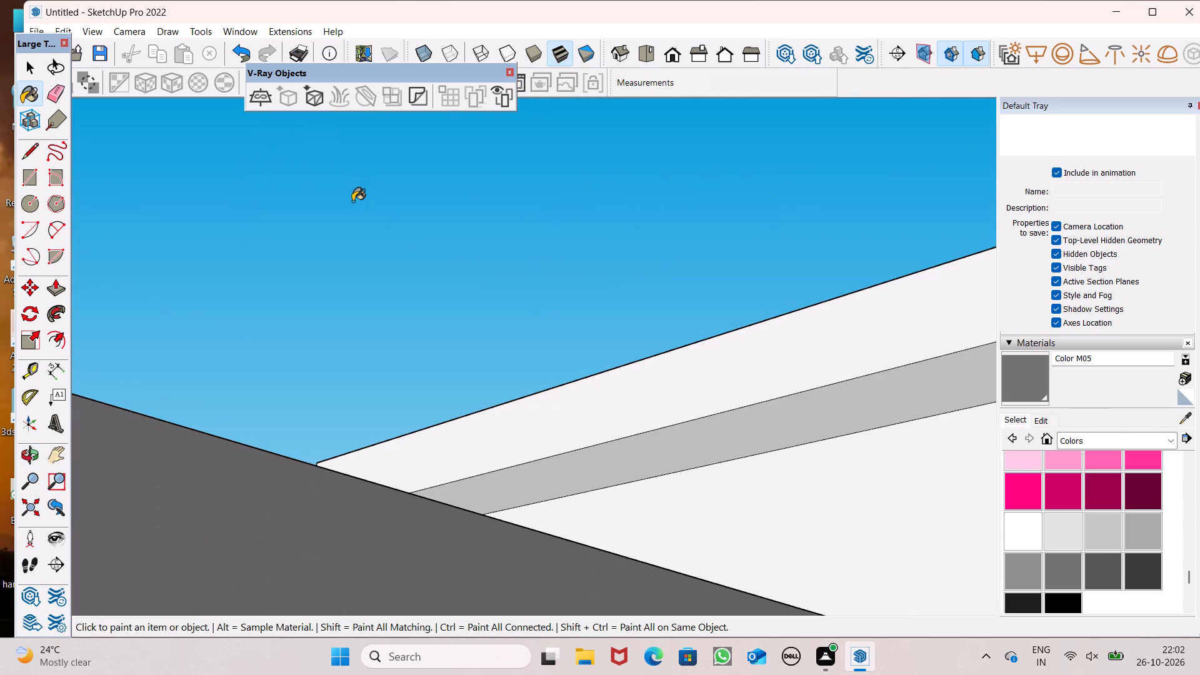
pyautogui.scroll(-3, 348, 207)
pyautogui.scroll(11, 334, 220)
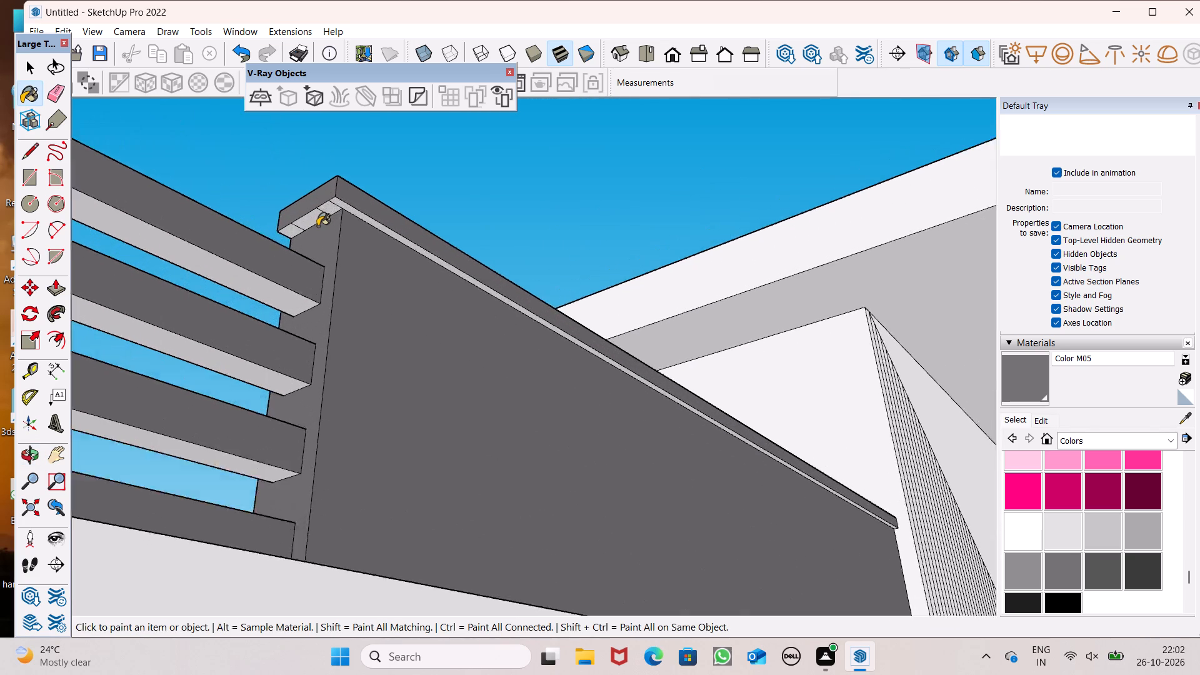
pyautogui.scroll(7, 317, 226)
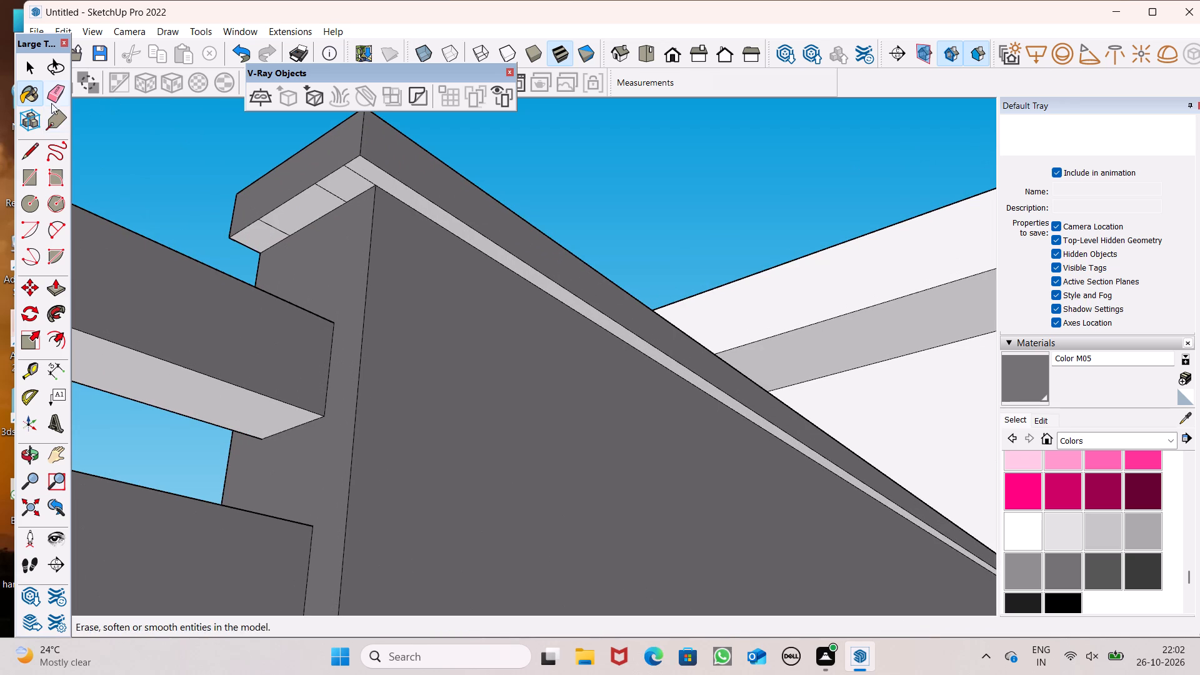
pyautogui.click(51, 99)
pyautogui.scroll(4, 255, 244)
pyautogui.moveTo(274, 233); pyautogui.dragTo(305, 205)
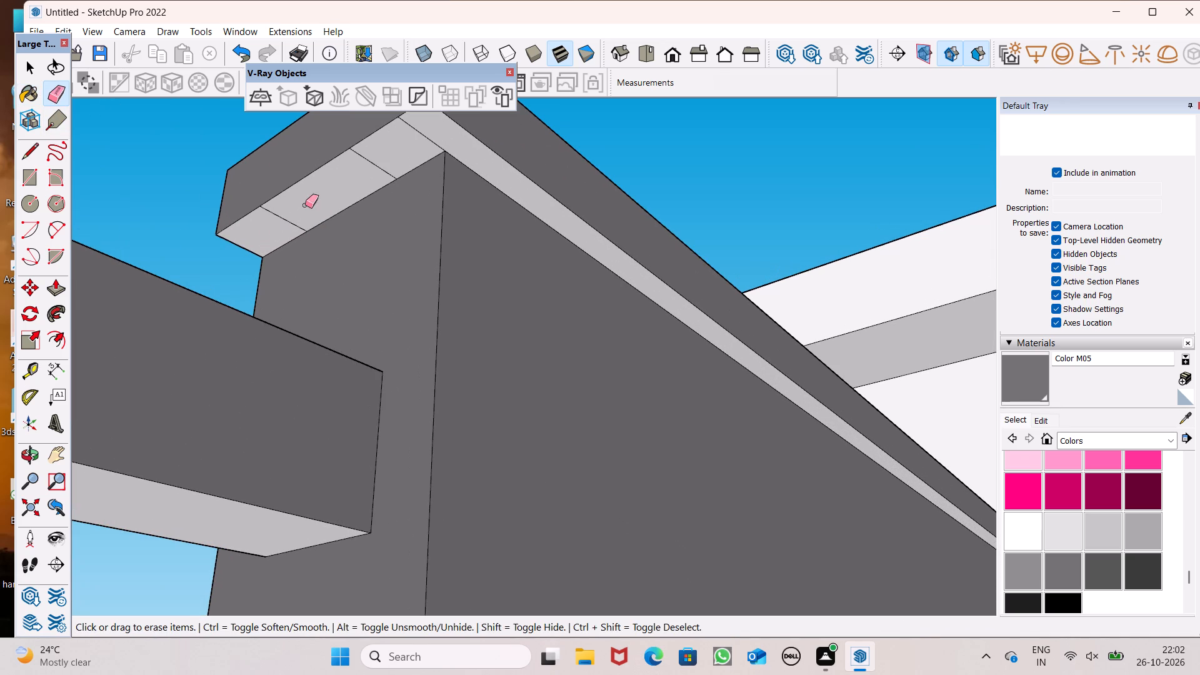
pyautogui.moveTo(305, 205); pyautogui.dragTo(436, 142)
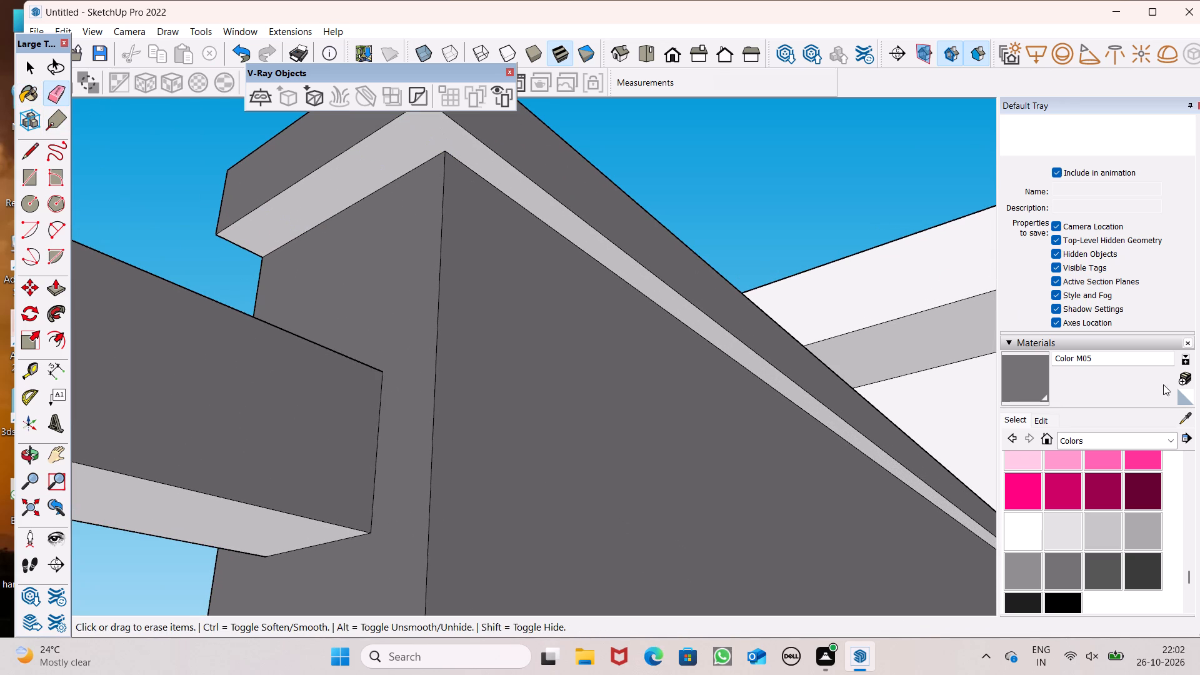
# Paint the underside of the coping with Color M05.
pyautogui.click(1014, 379)
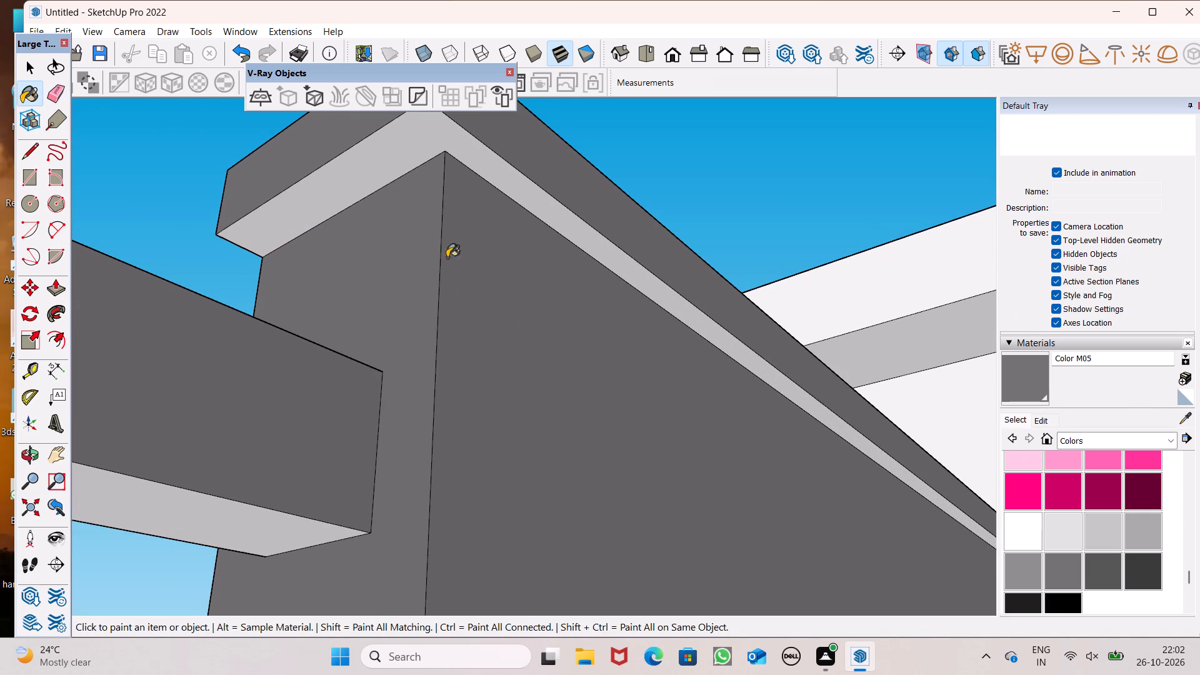
pyautogui.click(409, 152)
# Pull the coping's terrace-side face outward by about 5/8" past the parapet wall.
pyautogui.moveTo(527, 341); pyautogui.dragTo(912, 414, button='middle')
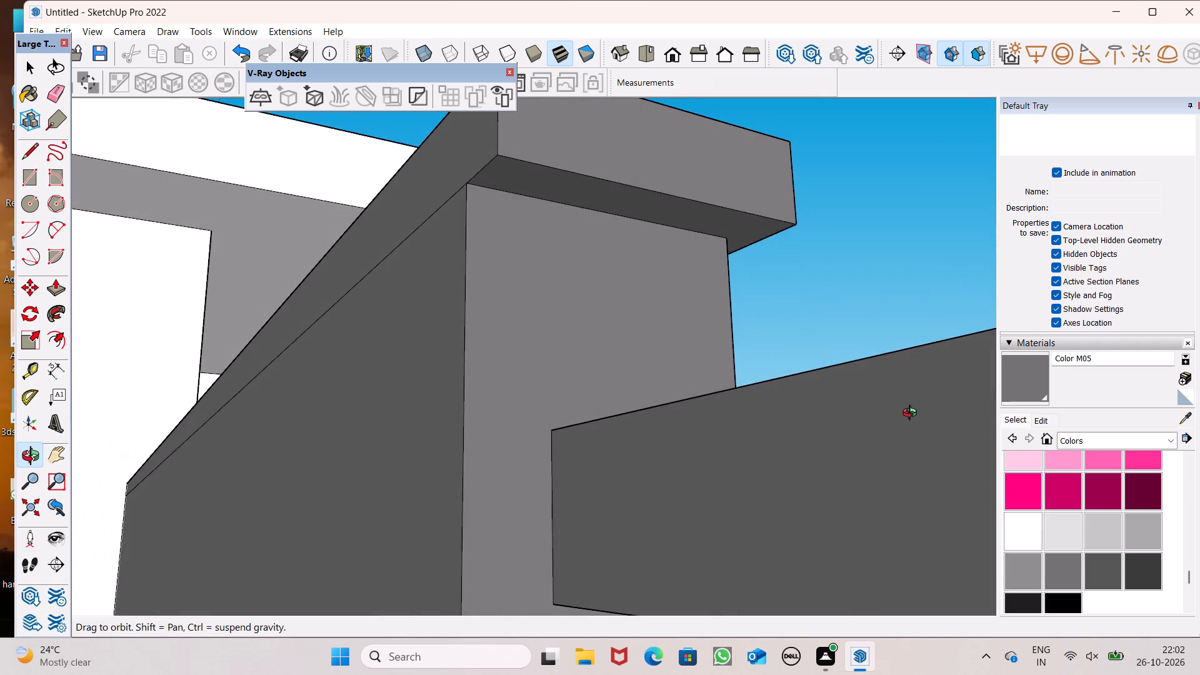
pyautogui.moveTo(912, 414); pyautogui.dragTo(976, 584, button='middle')
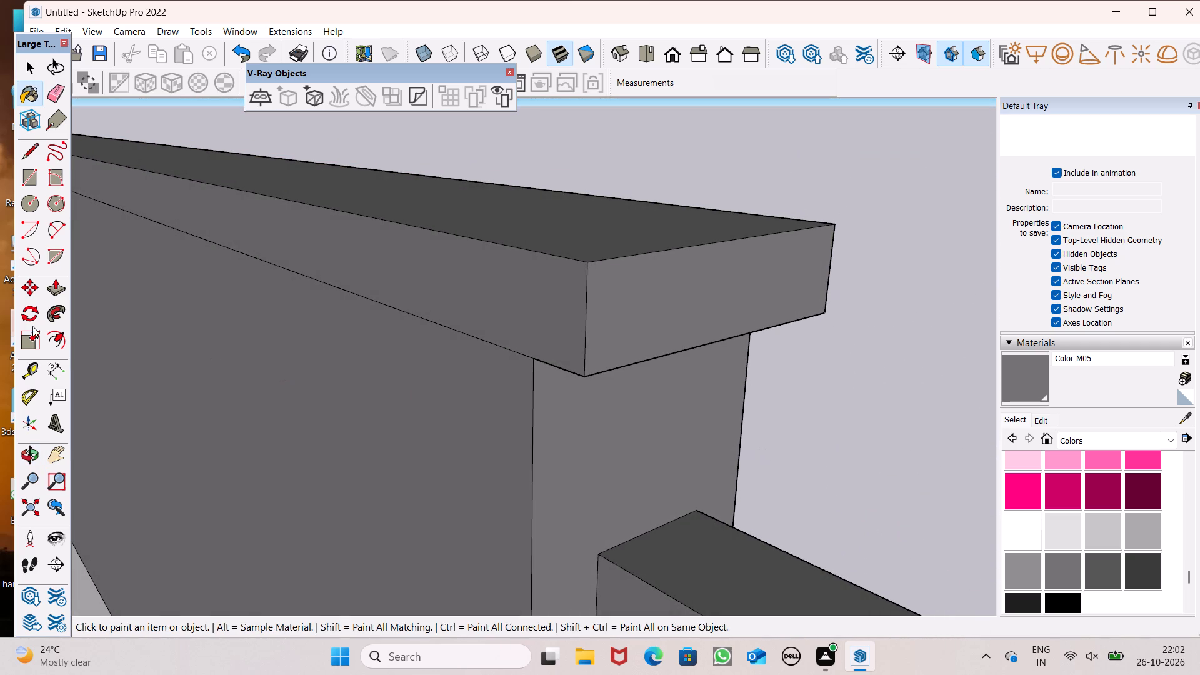
pyautogui.click(55, 291)
pyautogui.moveTo(489, 319); pyautogui.dragTo(474, 331)
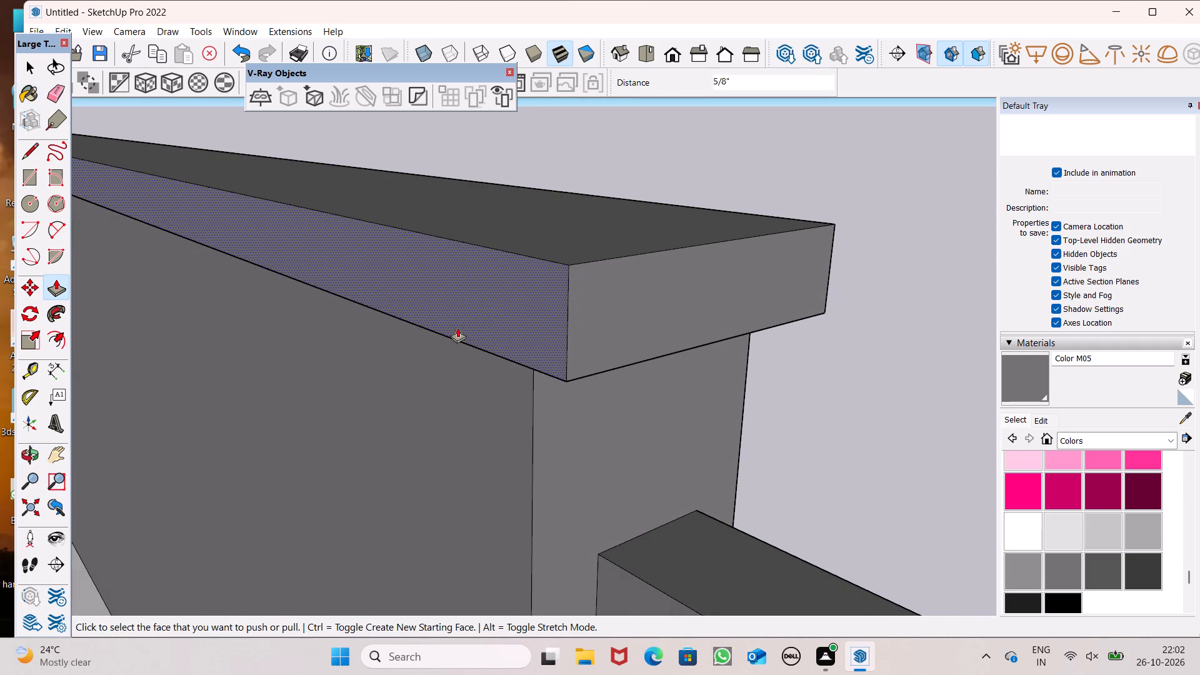
# Pull the coping's terrace-side face outward by about 7/8", and push it back slightly to fine-tune the overhang.
pyautogui.scroll(-4, 489, 279)
pyautogui.moveTo(610, 317); pyautogui.dragTo(472, 163, button='middle')
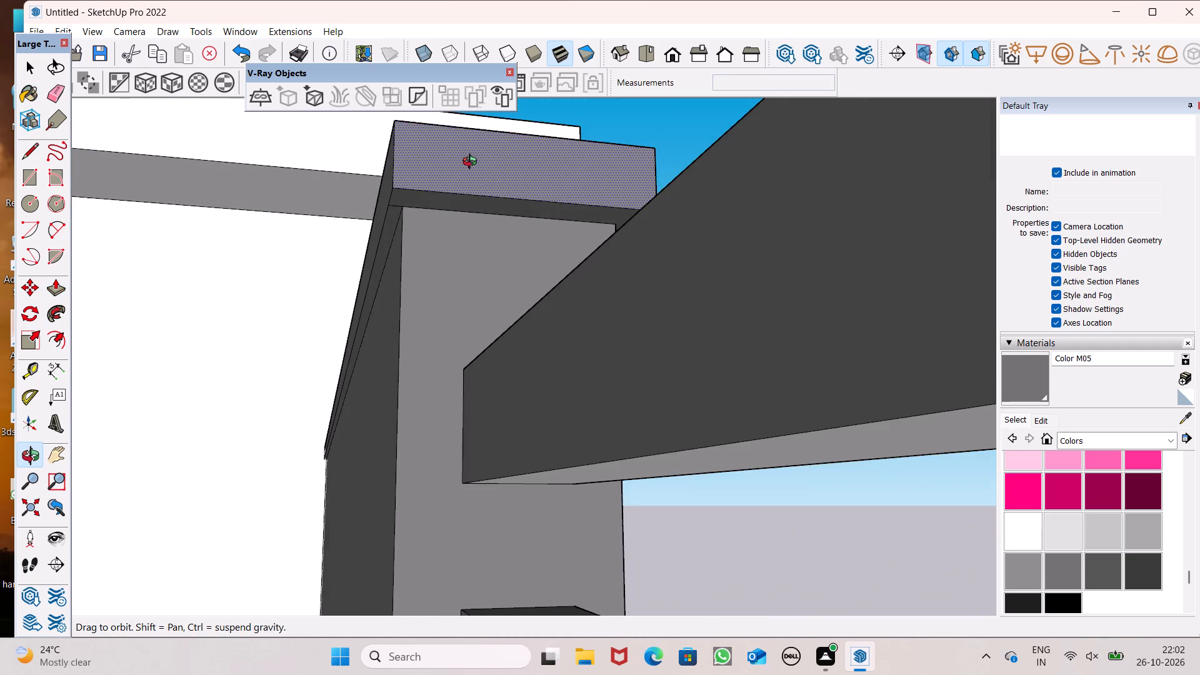
pyautogui.moveTo(472, 163); pyautogui.dragTo(612, 275, button='middle')
pyautogui.moveTo(511, 269); pyautogui.dragTo(493, 277)
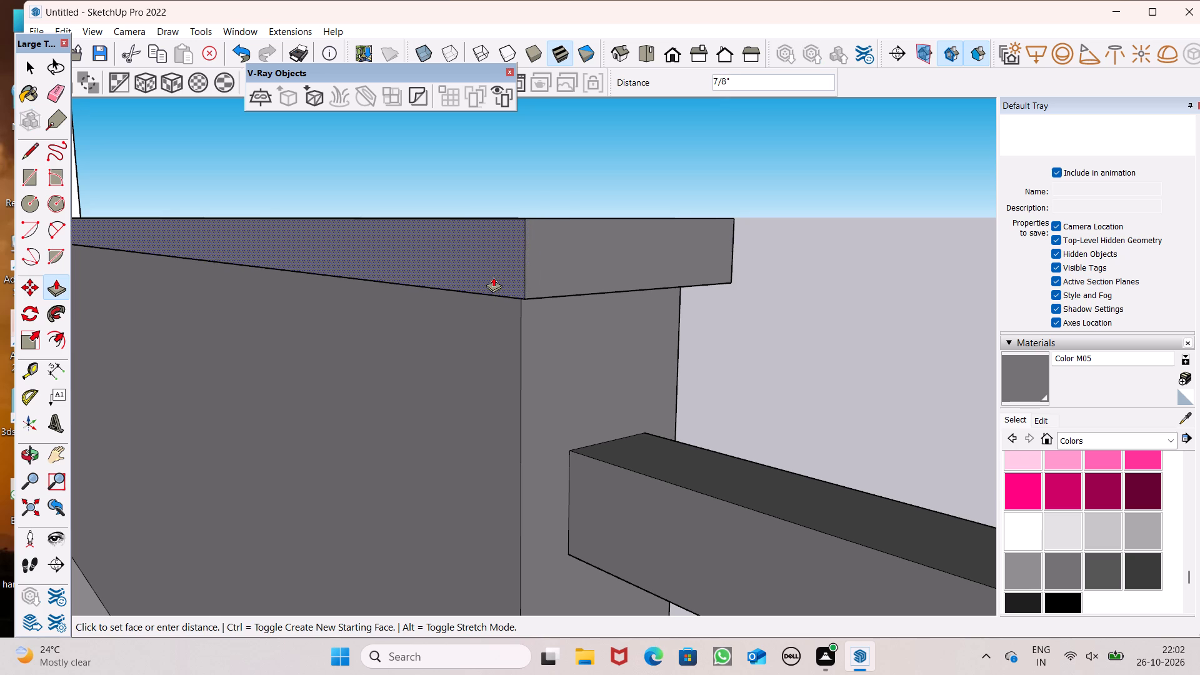
pyautogui.moveTo(579, 307); pyautogui.dragTo(523, 154, button='middle')
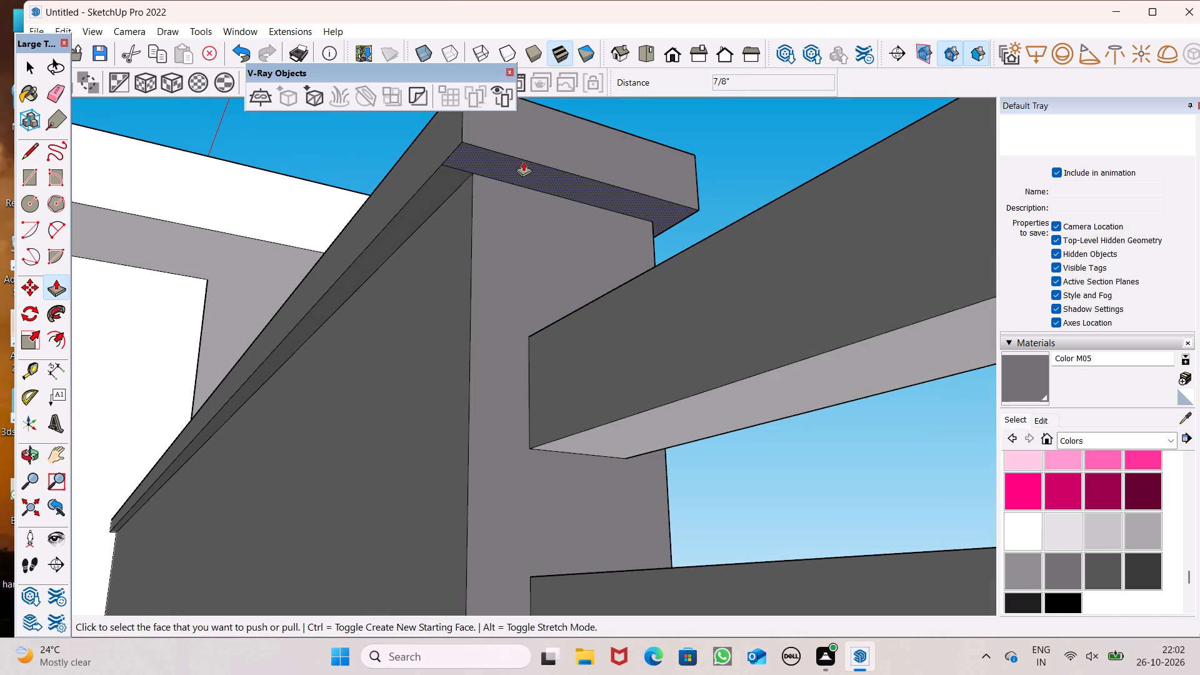
pyautogui.scroll(2, 407, 159)
pyautogui.moveTo(403, 165); pyautogui.dragTo(411, 171)
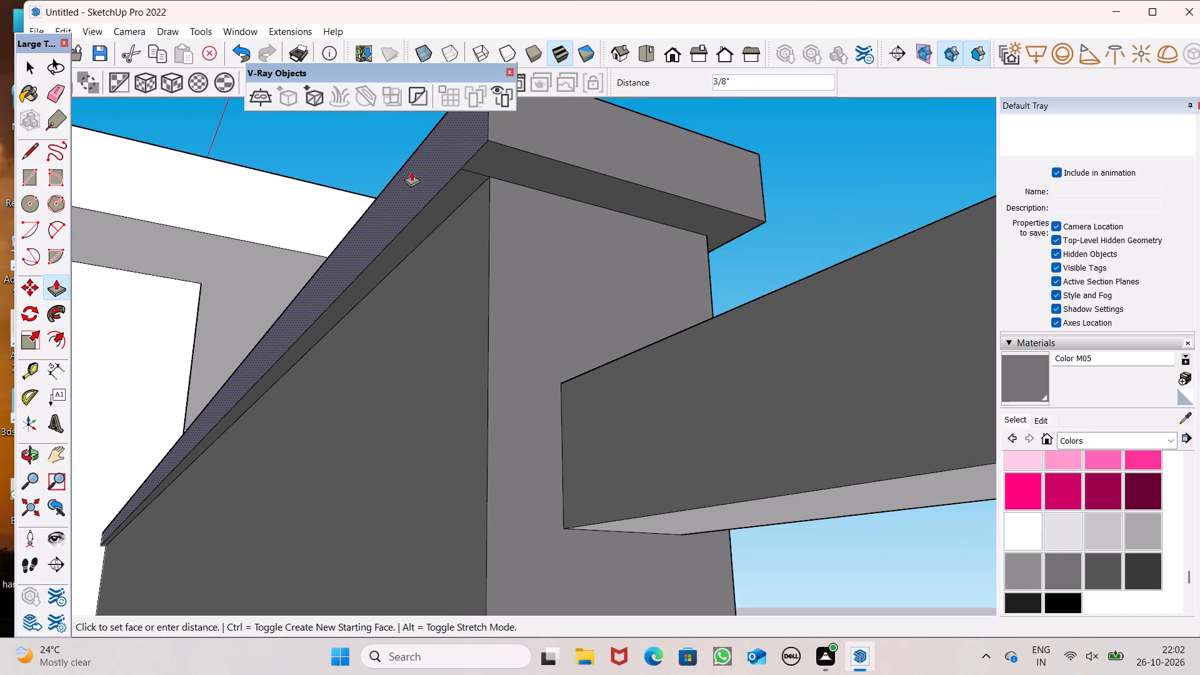
pyautogui.moveTo(411, 171); pyautogui.dragTo(409, 172)
# Erase the leftover line on the underside of the coping's overhang at the slat end.
pyautogui.click(60, 95)
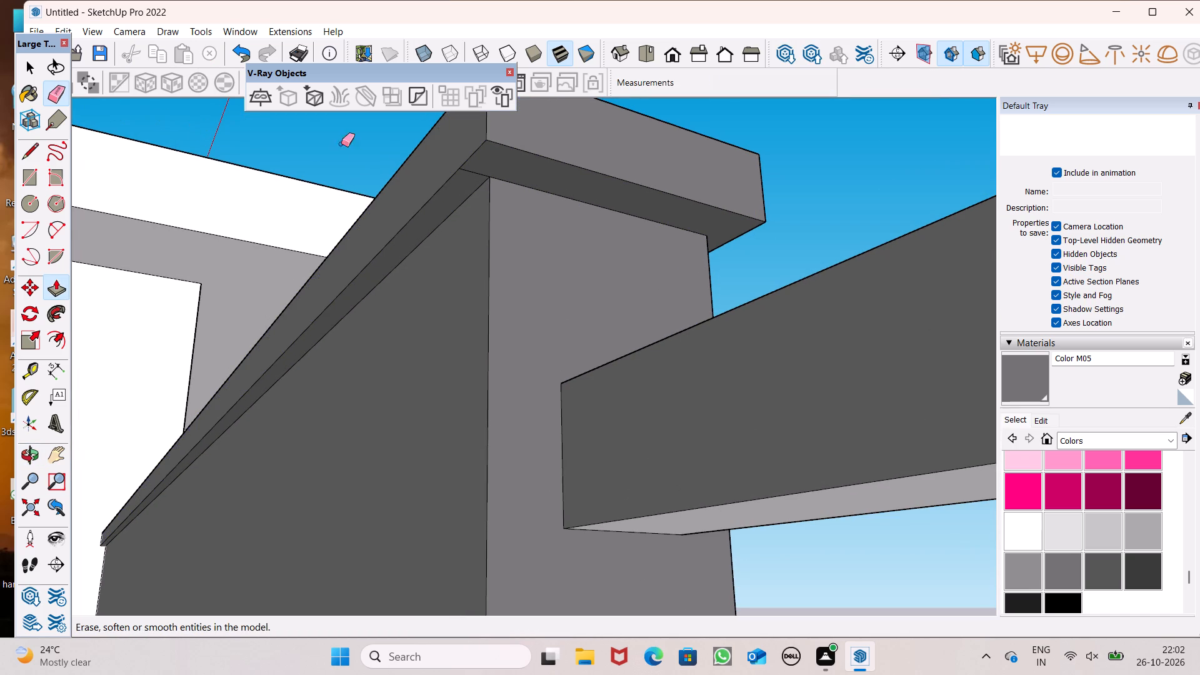
pyautogui.moveTo(473, 171); pyautogui.dragTo(476, 179)
# Examine the coping and parapet wall from below, from the slat end and from the front facade.
pyautogui.moveTo(542, 240); pyautogui.dragTo(528, 317, button='middle')
pyautogui.scroll(1, 544, 267)
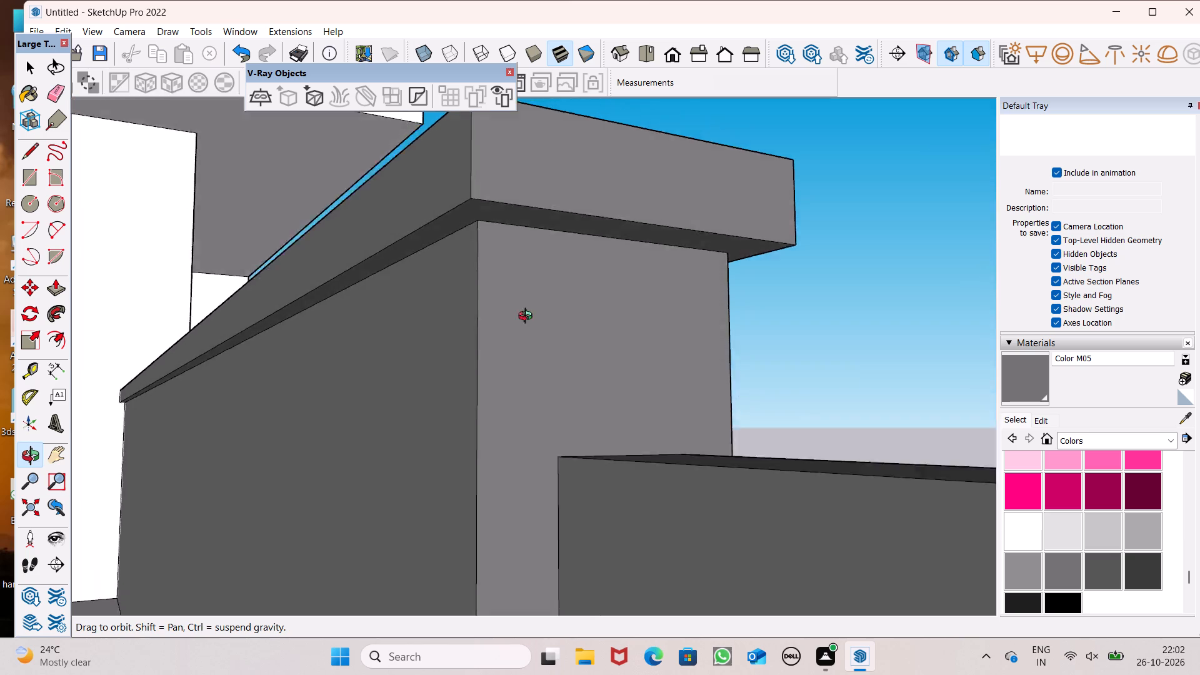
pyautogui.moveTo(528, 317); pyautogui.dragTo(359, 228, button='middle')
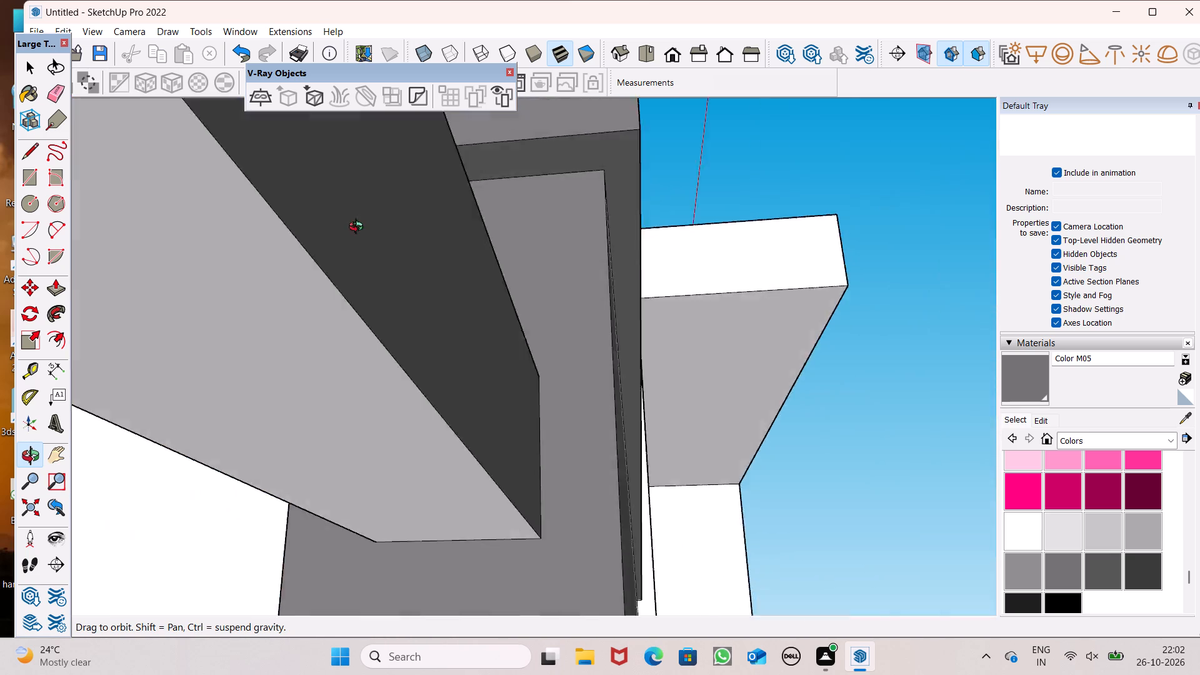
pyautogui.moveTo(359, 228); pyautogui.dragTo(311, 349, button='middle')
pyautogui.scroll(-4, 349, 229)
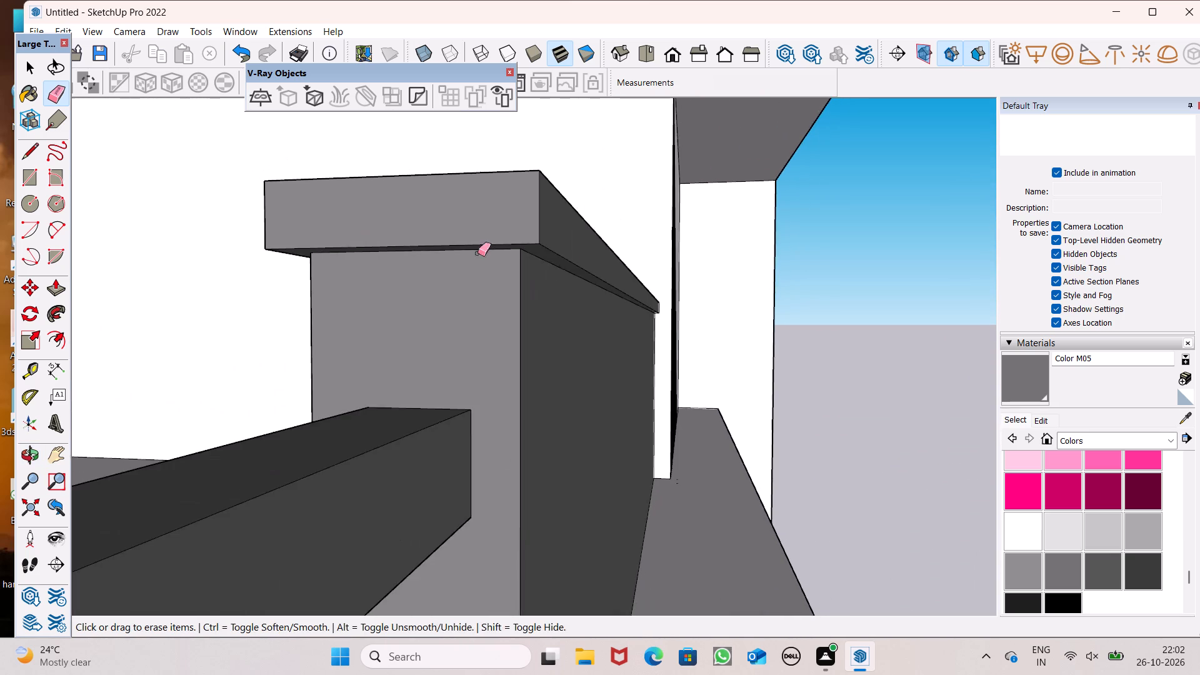
pyautogui.moveTo(563, 301); pyautogui.dragTo(313, 385, button='middle')
pyautogui.scroll(-5, 391, 170)
pyautogui.moveTo(483, 259); pyautogui.dragTo(388, 357, button='middle')
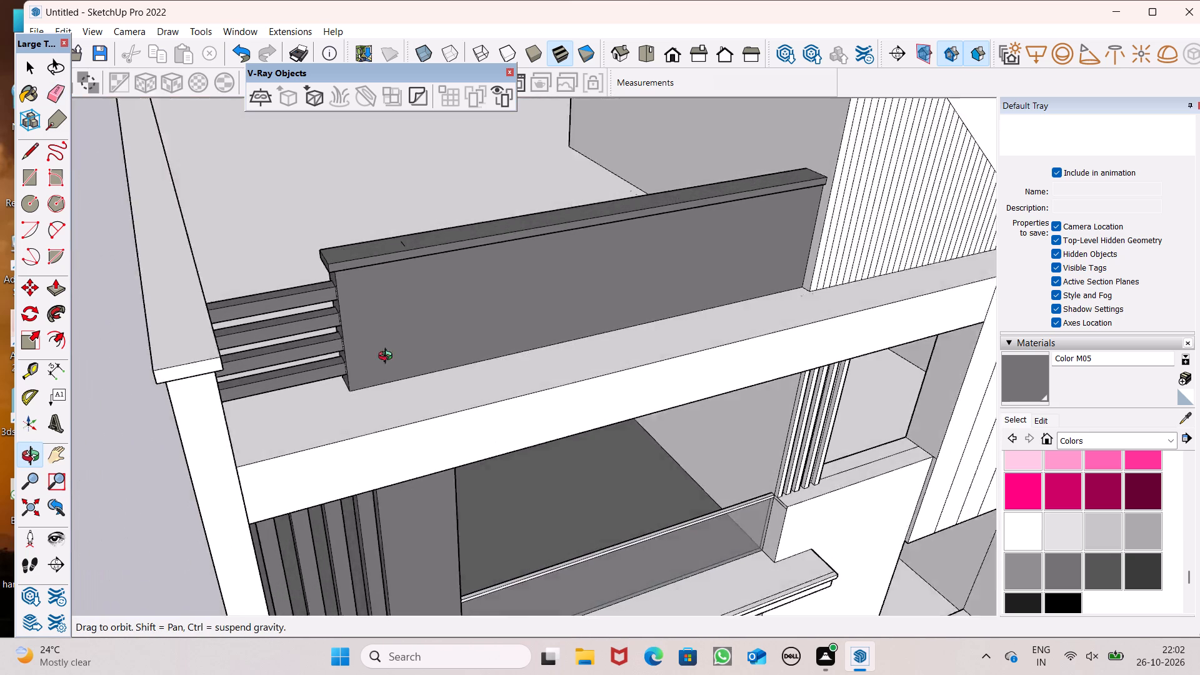
pyautogui.moveTo(388, 357); pyautogui.dragTo(361, 329, button='middle')
pyautogui.scroll(-4, 412, 325)
pyautogui.moveTo(678, 353); pyautogui.dragTo(626, 345, button='middle')
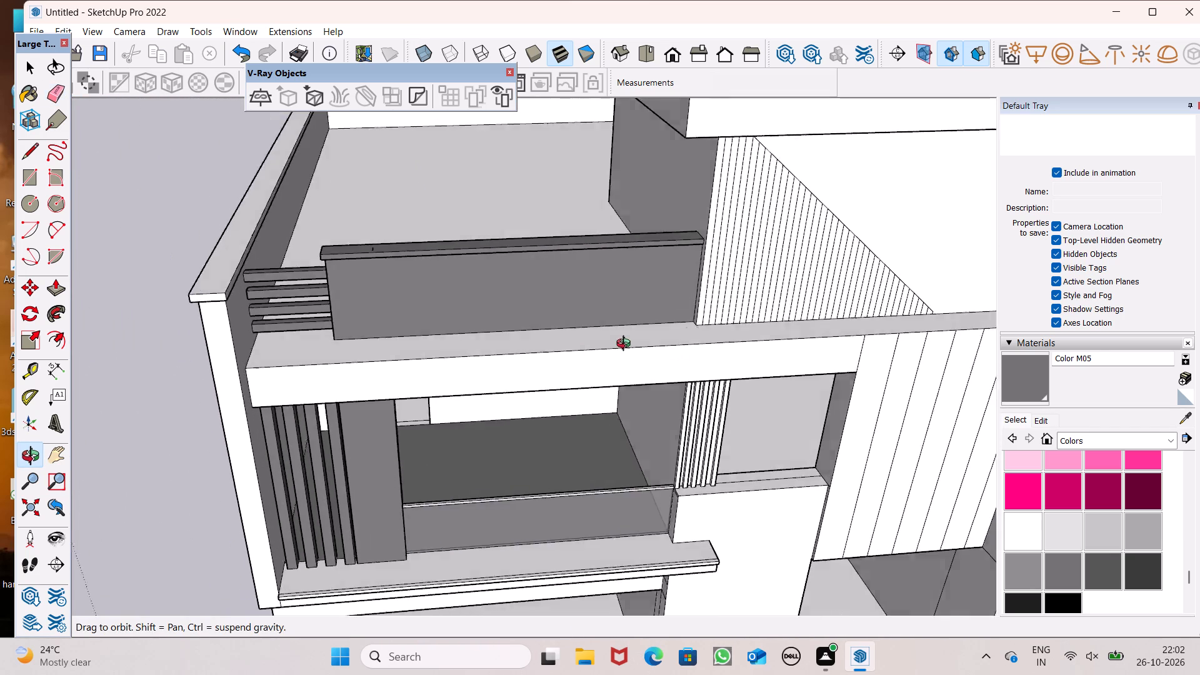
pyautogui.moveTo(626, 345); pyautogui.dragTo(696, 236, button='middle')
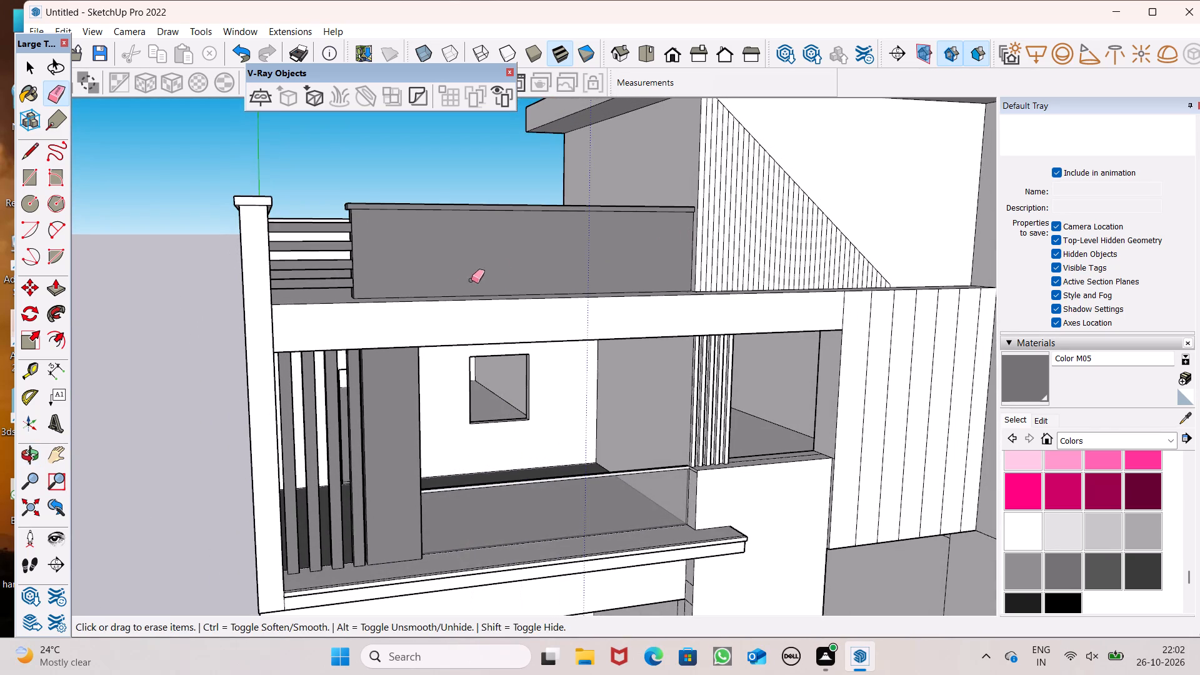
# Paint the undersides of the top two horizontal terrace slats with Color M05.
pyautogui.scroll(8, 414, 293)
pyautogui.moveTo(324, 274); pyautogui.dragTo(298, 122, button='middle')
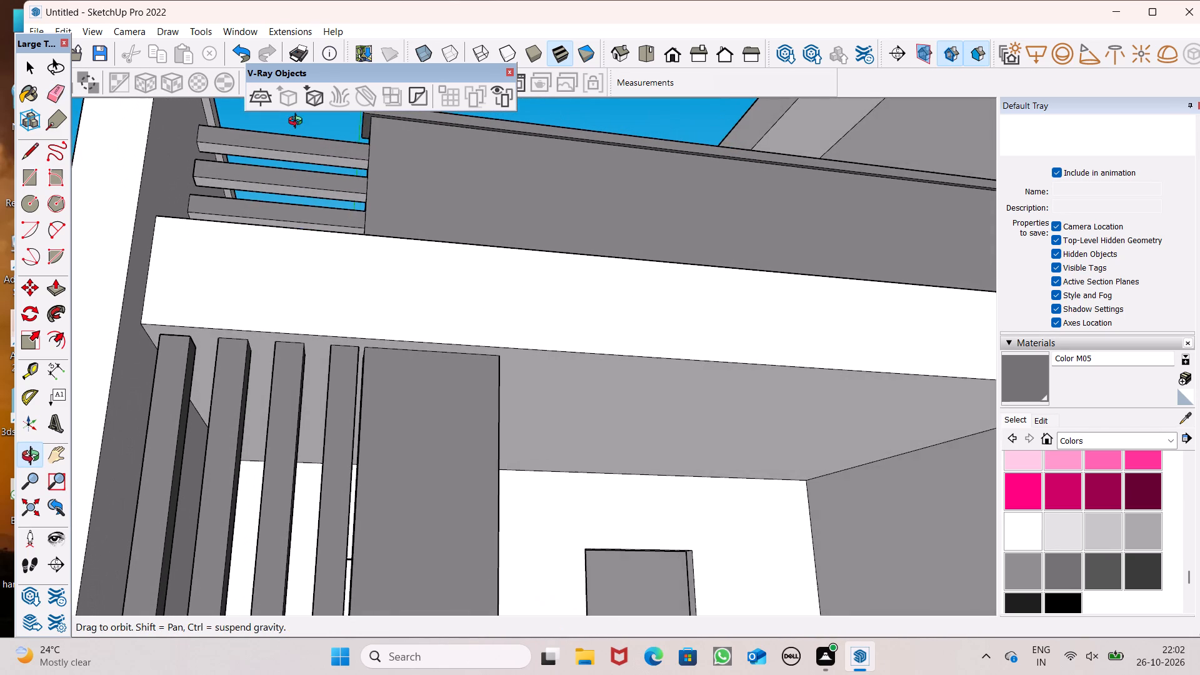
pyautogui.moveTo(298, 122); pyautogui.dragTo(302, 122, button='middle')
pyautogui.scroll(7, 277, 132)
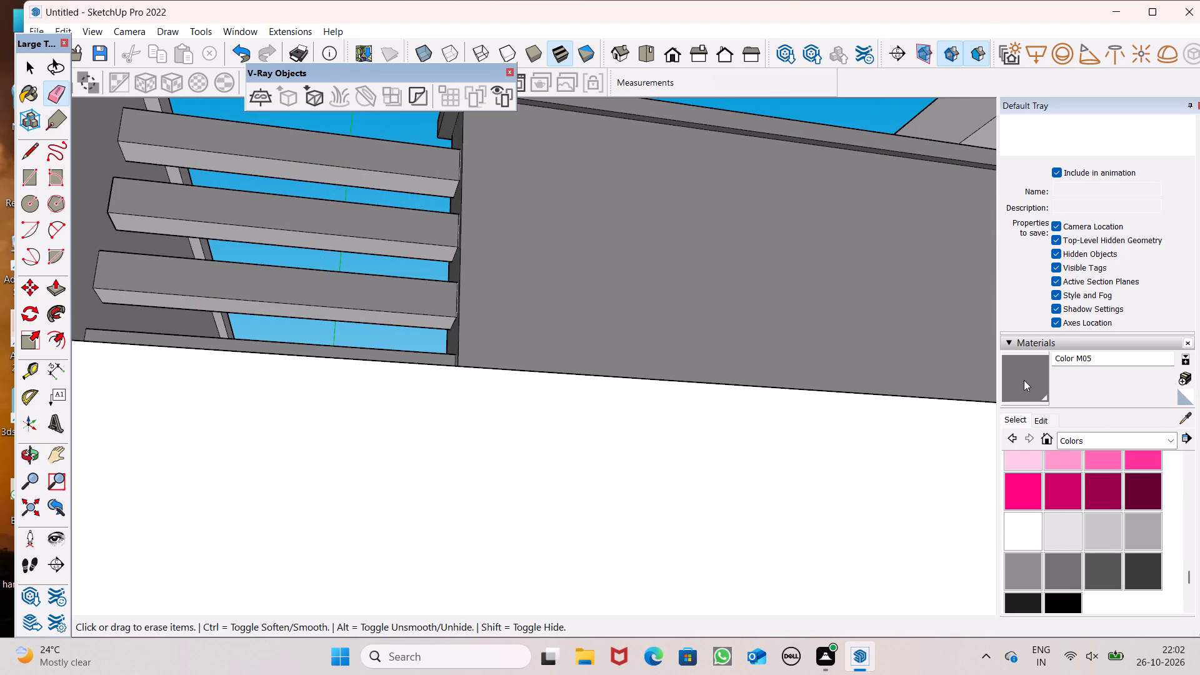
pyautogui.click(1024, 380)
pyautogui.scroll(4, 219, 239)
pyautogui.scroll(2, 320, 194)
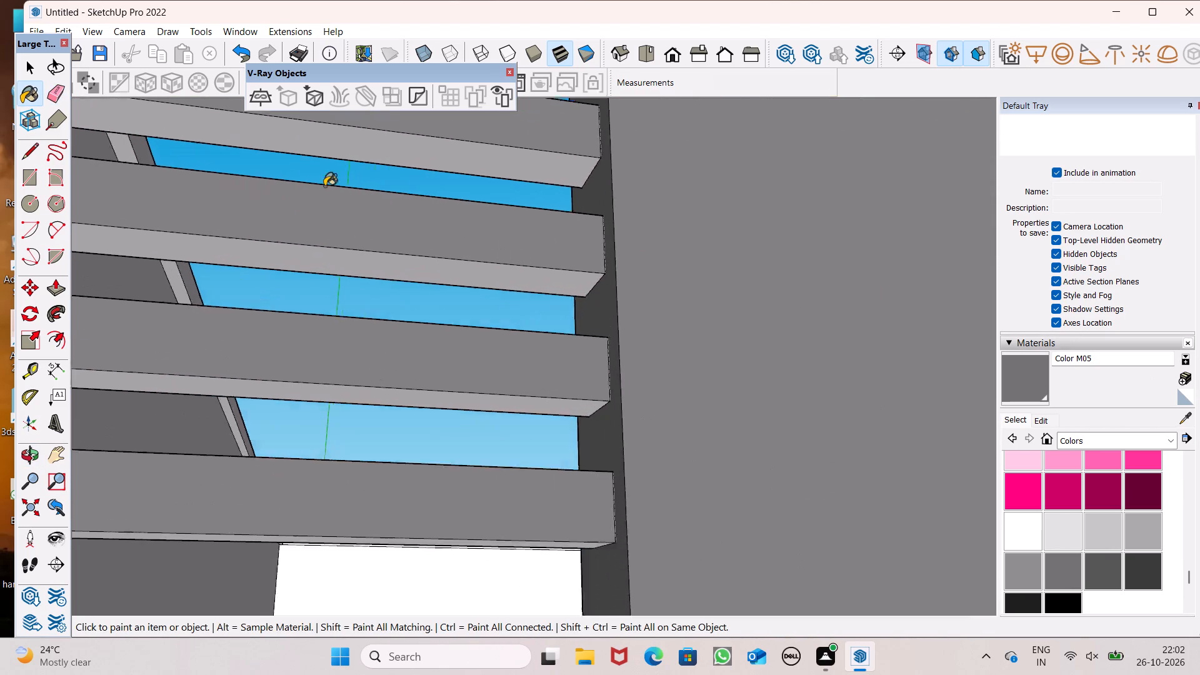
pyautogui.scroll(1, 324, 186)
pyautogui.scroll(-5, 365, 216)
pyautogui.scroll(1, 366, 228)
pyautogui.moveTo(370, 218); pyautogui.dragTo(379, 175, button='middle')
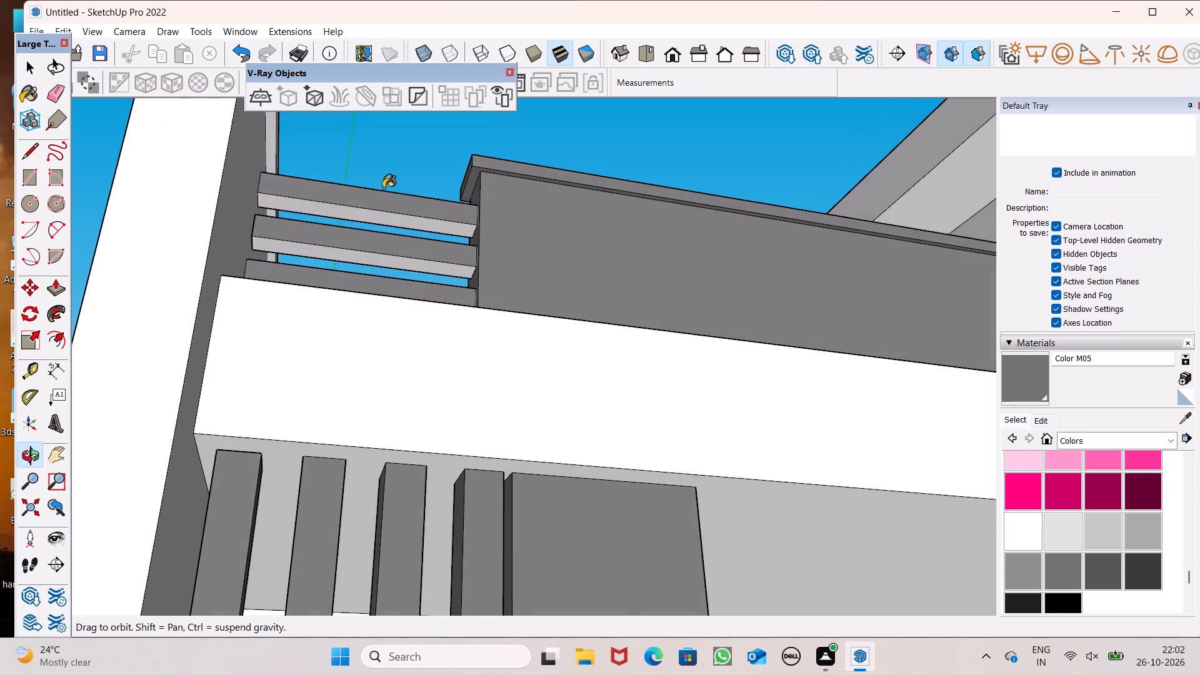
pyautogui.scroll(4, 383, 188)
pyautogui.scroll(-3, 383, 205)
pyautogui.click(402, 326)
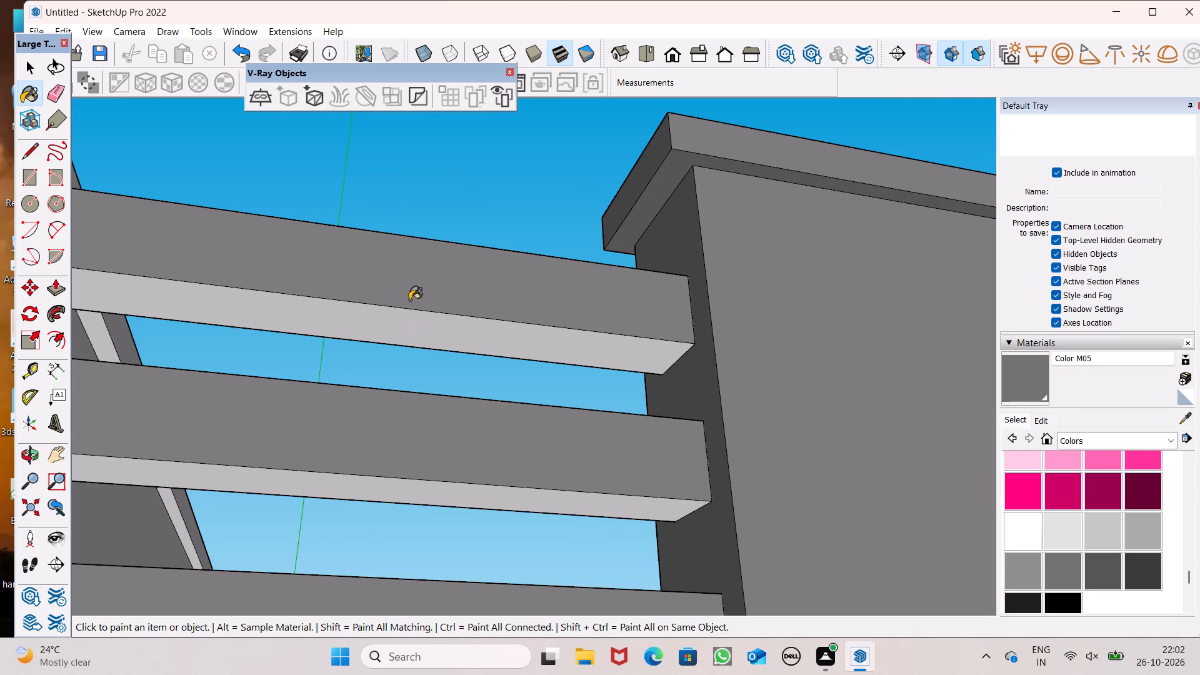
pyautogui.scroll(-4, 409, 293)
pyautogui.click(444, 434)
# Paint the undersides of the two lower horizontal terrace slats with Color M05.
pyautogui.moveTo(467, 462); pyautogui.dragTo(471, 384, button='middle')
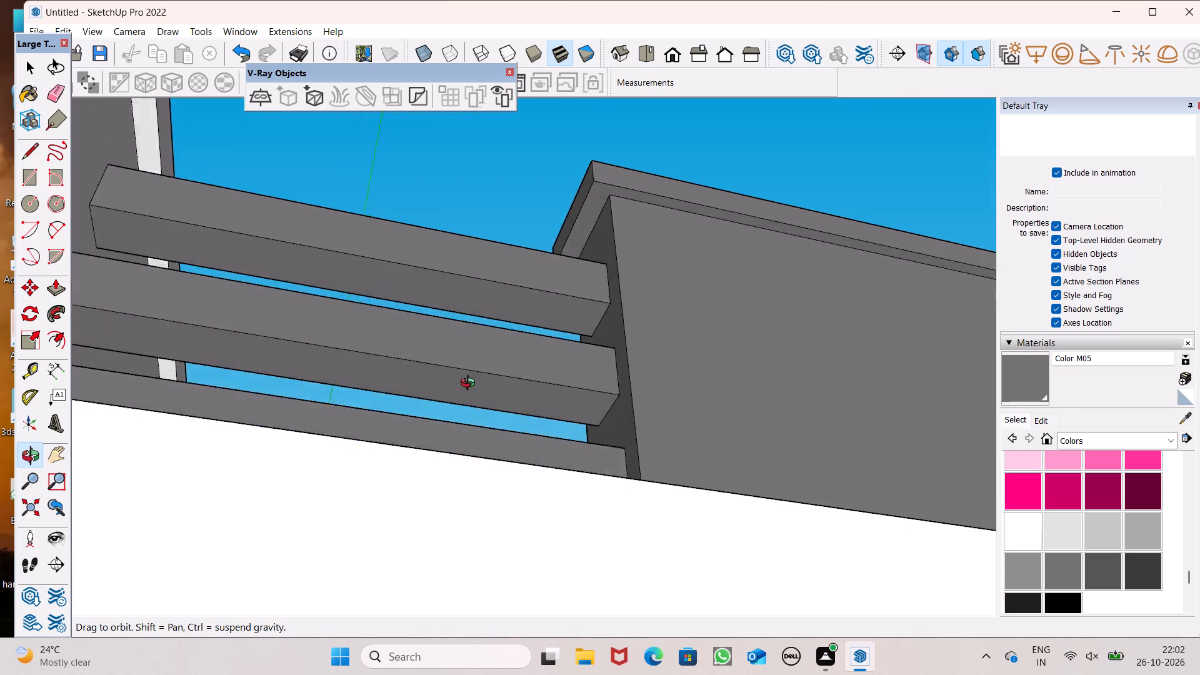
pyautogui.moveTo(471, 384); pyautogui.dragTo(458, 416, button='middle')
pyautogui.scroll(3, 456, 550)
pyautogui.scroll(-3, 457, 514)
pyautogui.scroll(-6, 442, 460)
pyautogui.moveTo(447, 503); pyautogui.dragTo(457, 590, button='middle')
pyautogui.scroll(-6, 416, 402)
pyautogui.scroll(2, 408, 266)
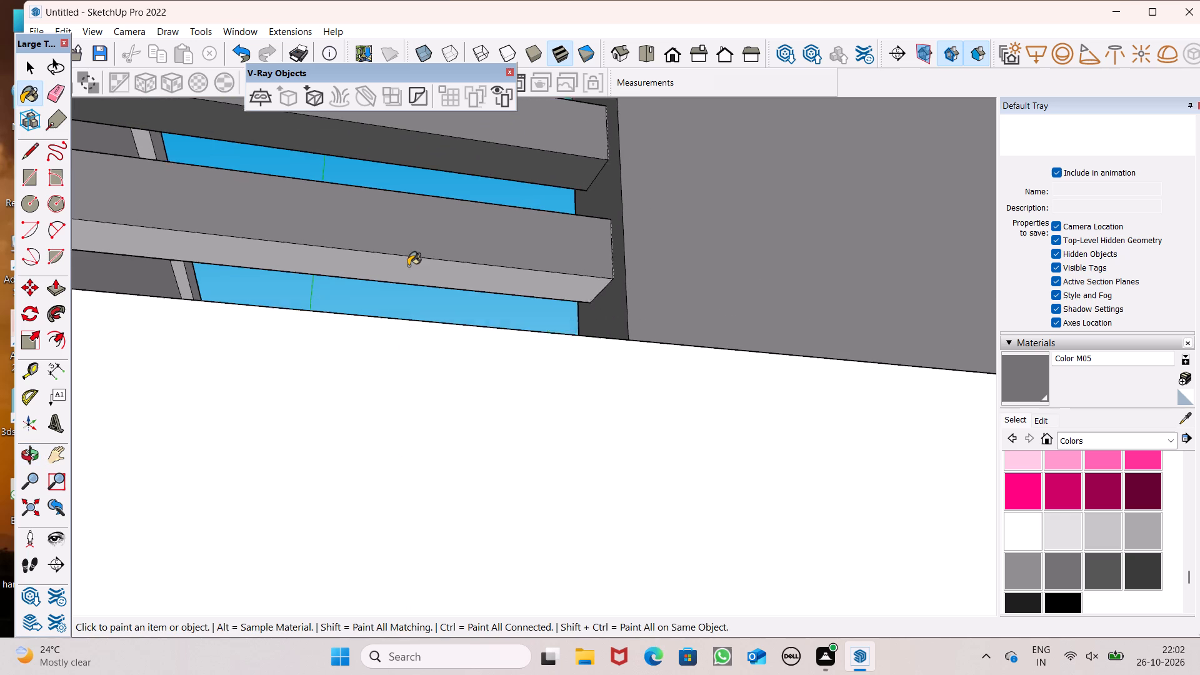
pyautogui.scroll(2, 408, 266)
pyautogui.click(408, 266)
pyautogui.moveTo(447, 429); pyautogui.dragTo(451, 504, button='middle')
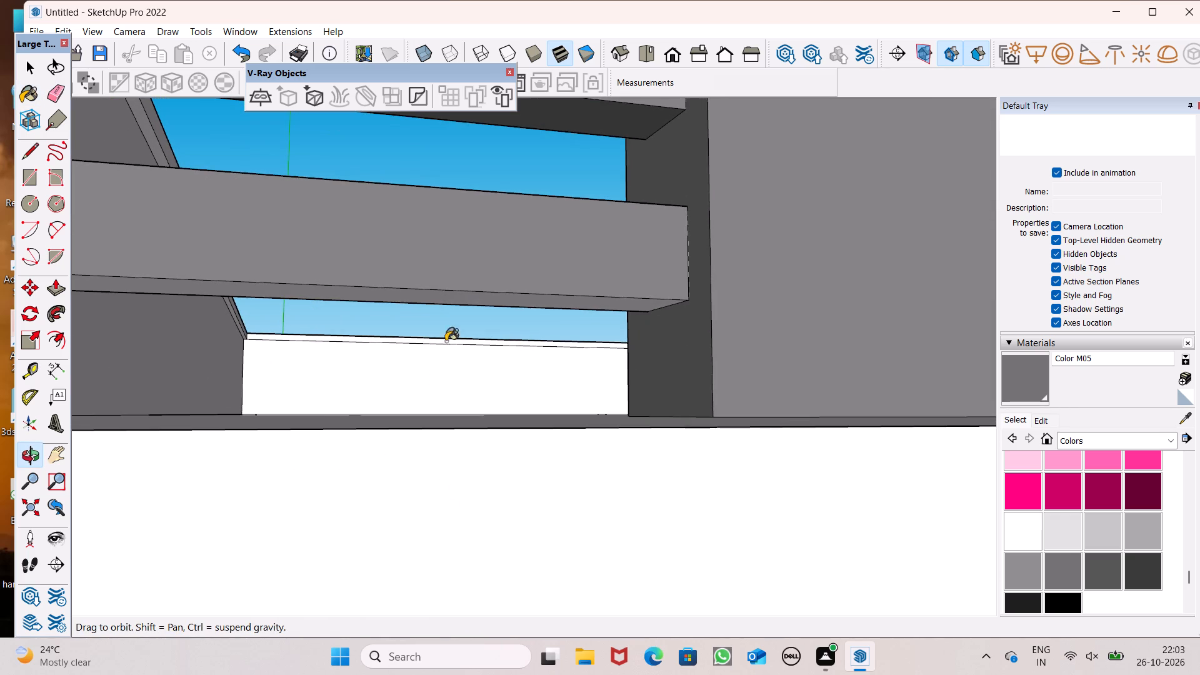
pyautogui.scroll(8, 600, 319)
pyautogui.click(666, 321)
pyautogui.moveTo(666, 321); pyautogui.dragTo(670, 293, button='middle')
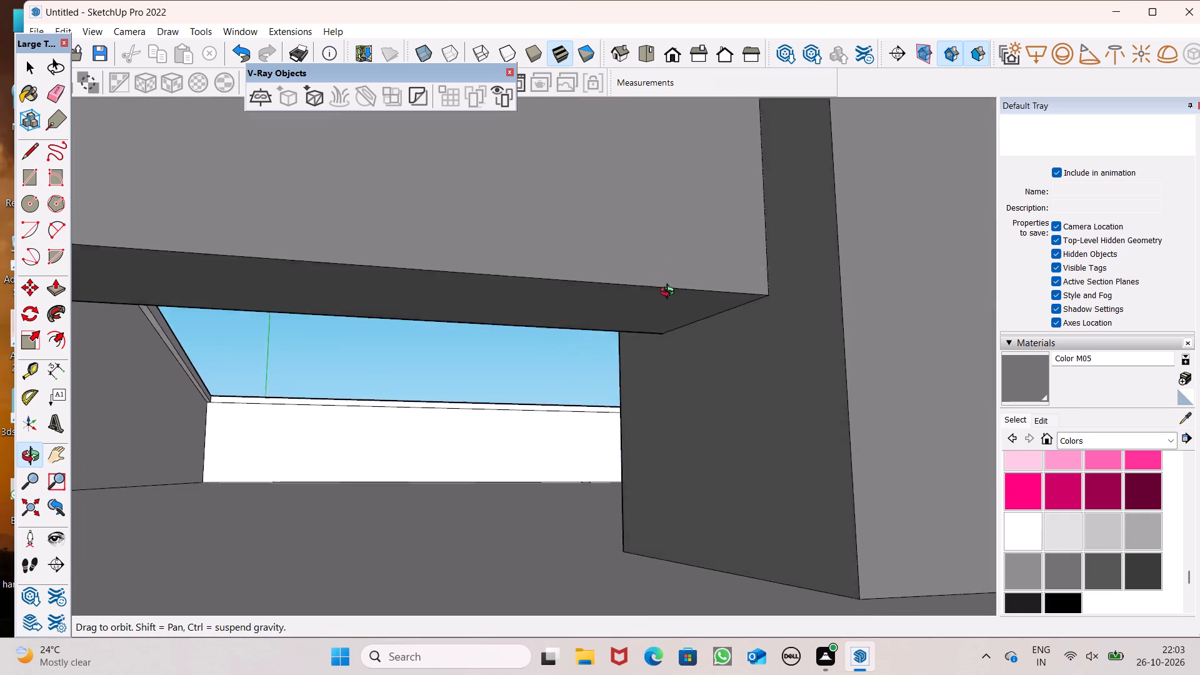
pyautogui.moveTo(670, 293); pyautogui.dragTo(637, 296, button='middle')
pyautogui.click(596, 251)
pyautogui.click(601, 298)
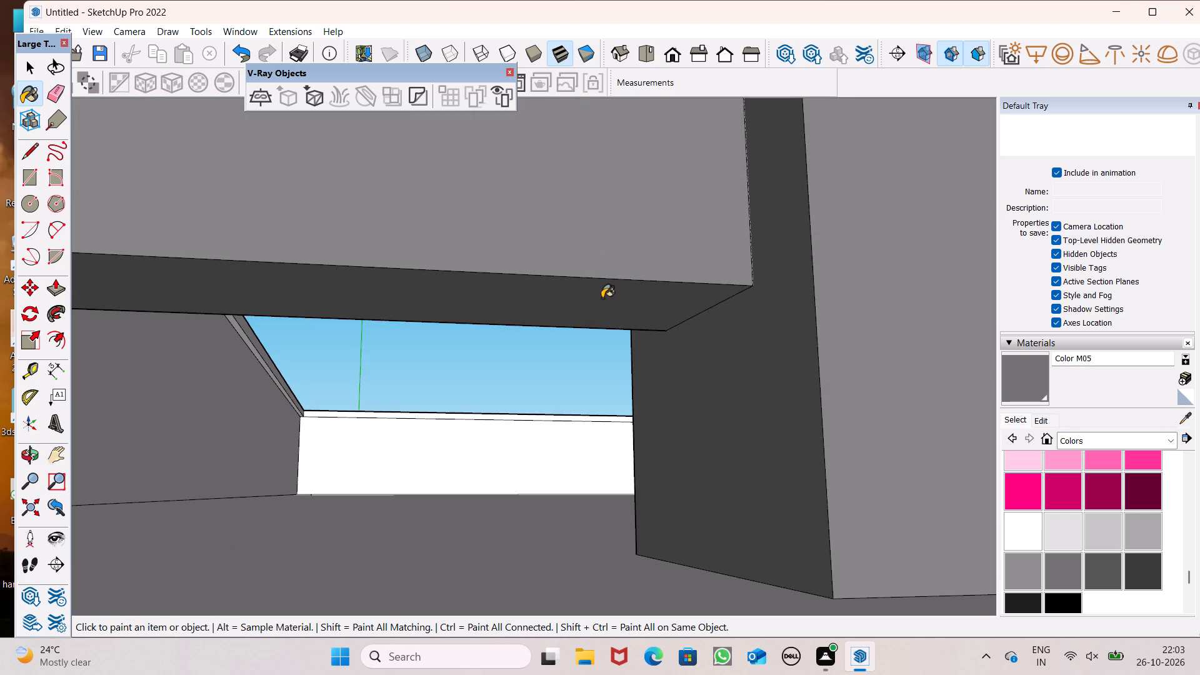
# Examine the terrace slats, side wall and whole front facade from above and from the front.
pyautogui.scroll(-11, 608, 370)
pyautogui.moveTo(594, 377); pyautogui.dragTo(729, 614, button='middle')
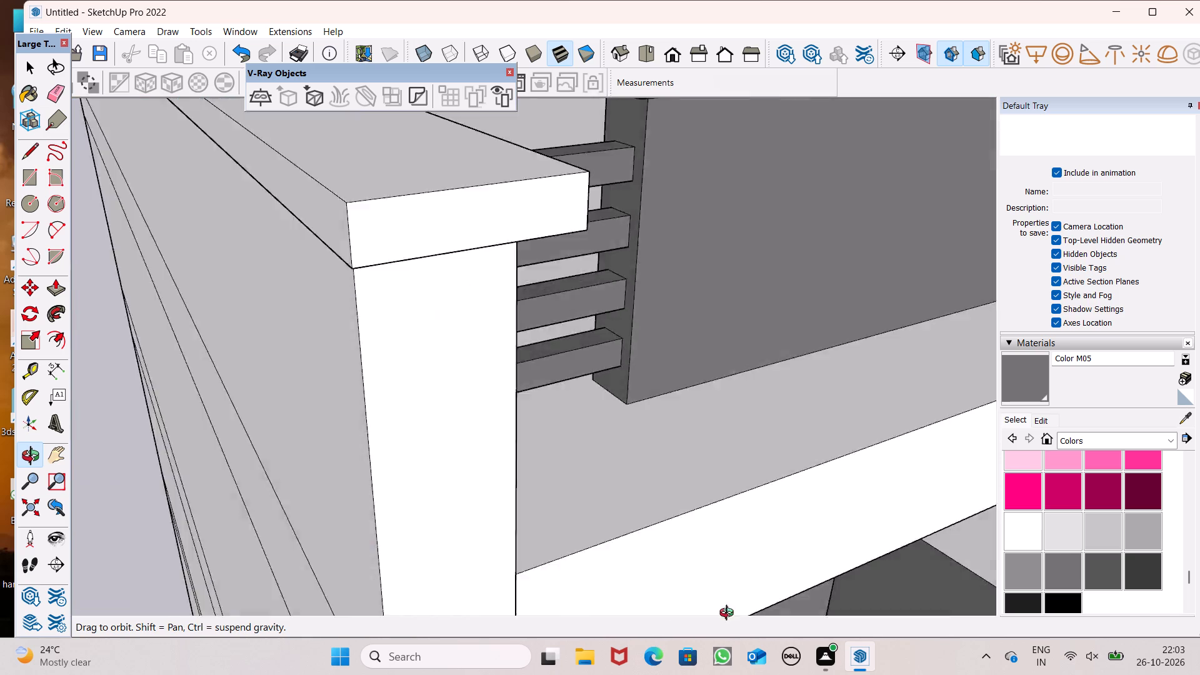
pyautogui.moveTo(729, 614); pyautogui.dragTo(797, 630, button='middle')
pyautogui.moveTo(463, 359); pyautogui.dragTo(984, 479, button='middle')
pyautogui.moveTo(387, 409); pyautogui.dragTo(451, 267, button='middle')
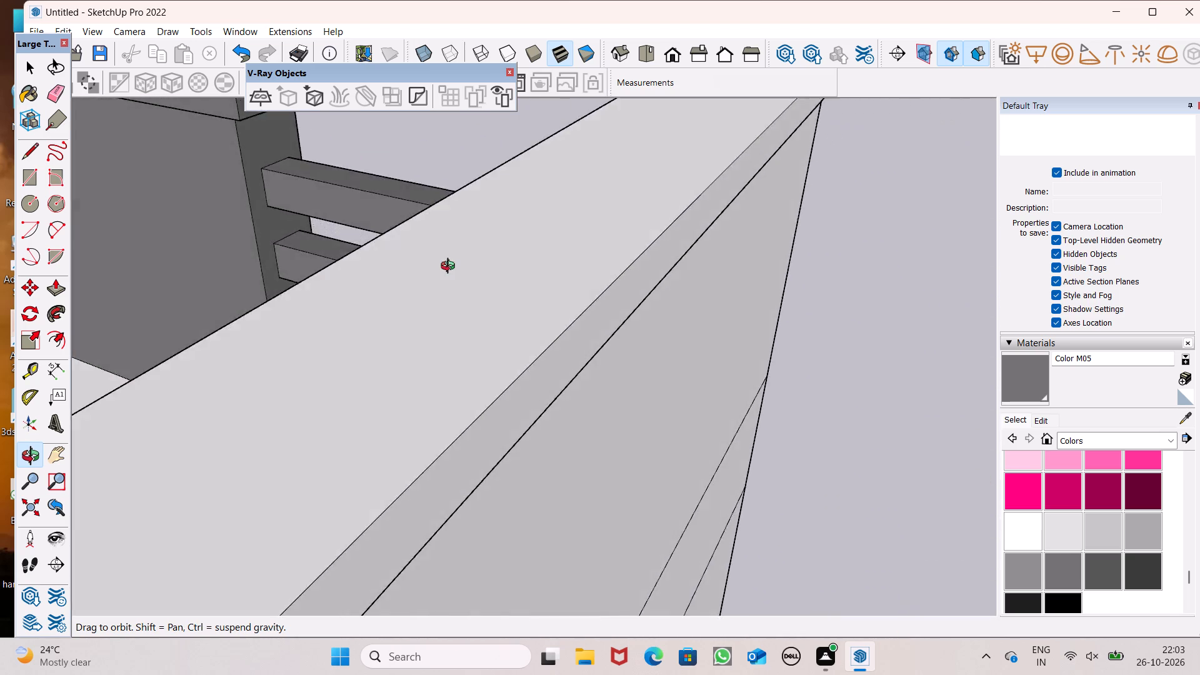
pyautogui.moveTo(451, 267); pyautogui.dragTo(653, 174, button='middle')
pyautogui.scroll(-3, 590, 314)
pyautogui.moveTo(615, 355); pyautogui.dragTo(311, 532, button='middle')
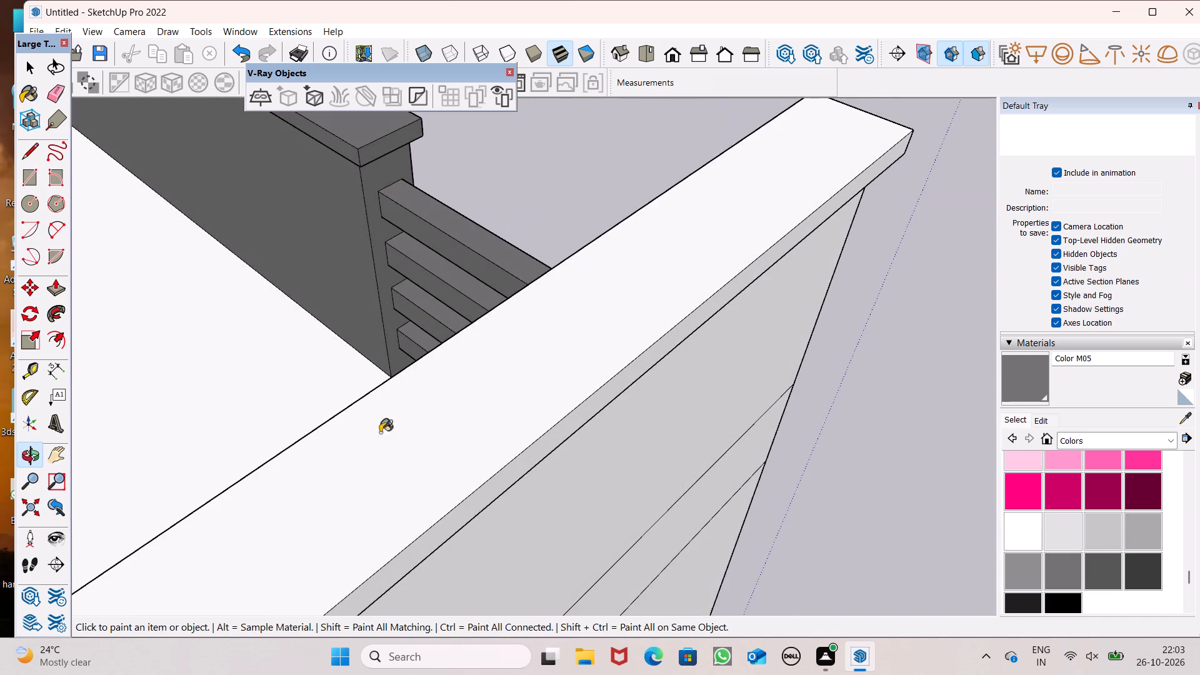
pyautogui.scroll(-3, 477, 323)
pyautogui.moveTo(581, 355); pyautogui.dragTo(0, 432, button='middle')
pyautogui.scroll(-4, 518, 343)
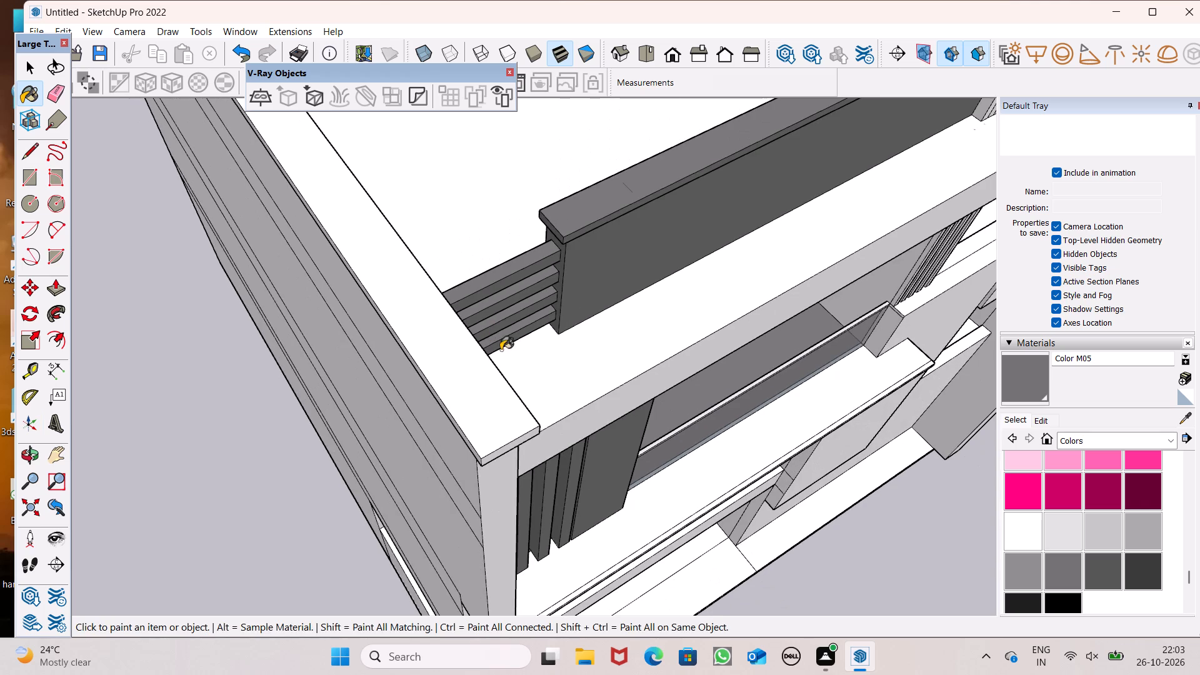
pyautogui.moveTo(517, 352); pyautogui.dragTo(292, 231, button='middle')
pyautogui.scroll(-4, 493, 321)
pyautogui.moveTo(536, 343); pyautogui.dragTo(501, 254, button='middle')
pyautogui.scroll(1, 522, 302)
pyautogui.scroll(-4, 499, 243)
pyautogui.scroll(-4, 475, 342)
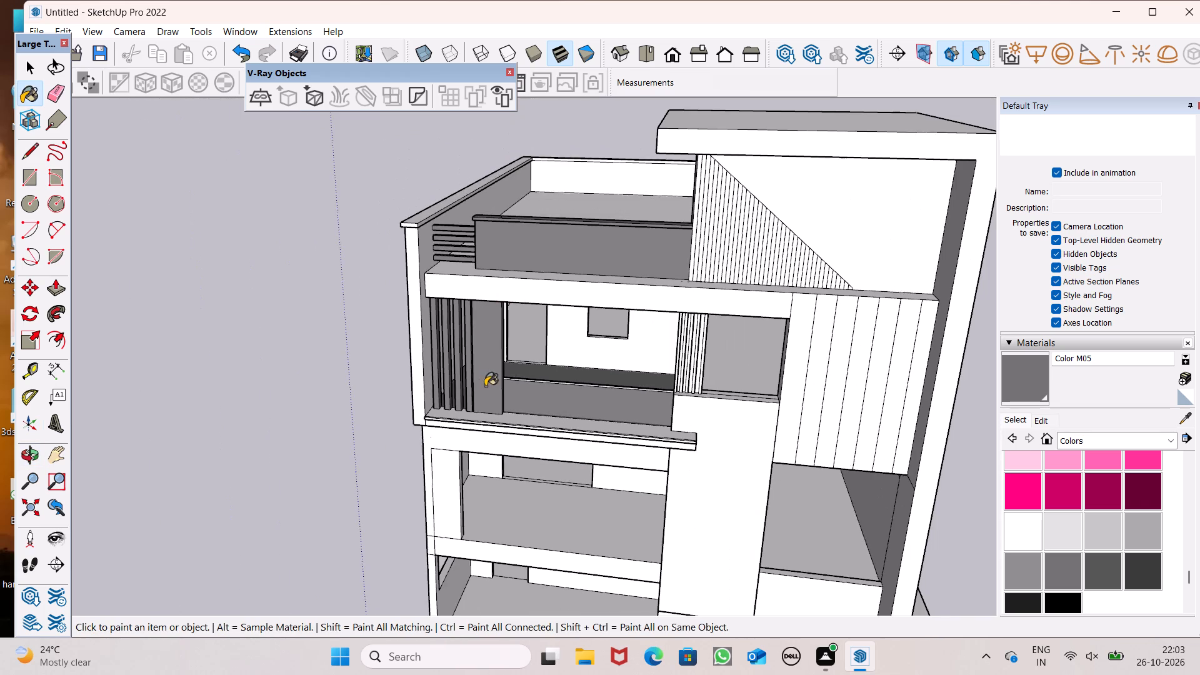
pyautogui.moveTo(484, 386); pyautogui.dragTo(529, 343, button='middle')
pyautogui.scroll(-1, 460, 340)
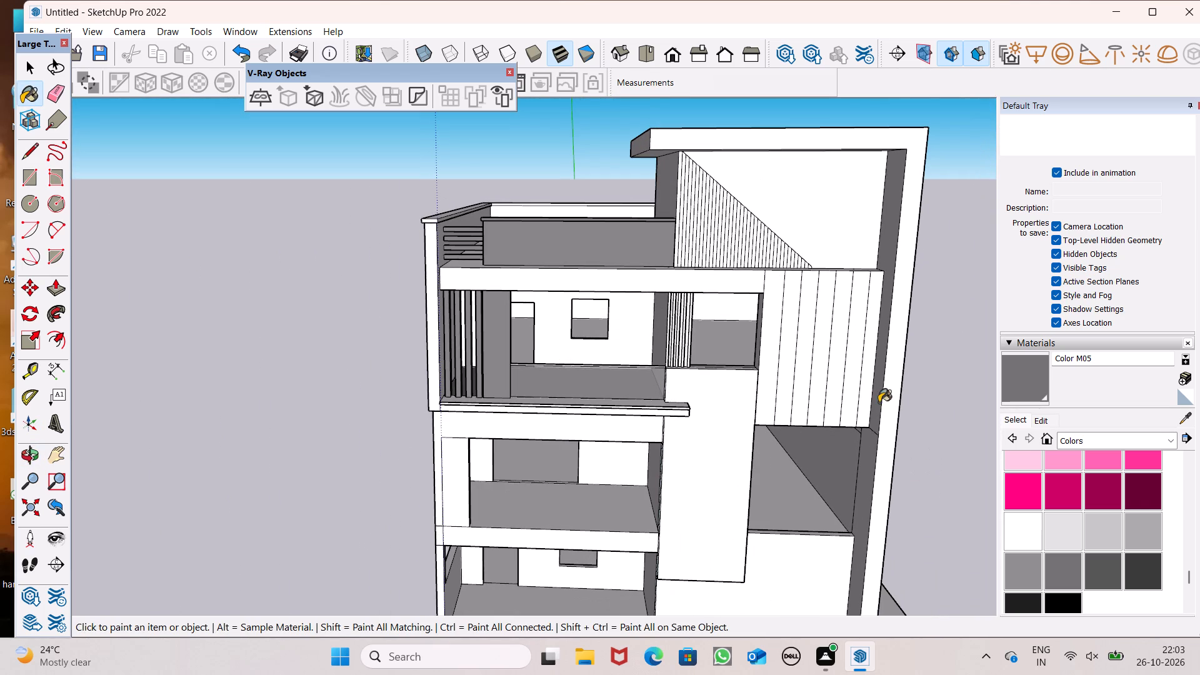
# Paint the front face of the horizontal beam below the terrace parapet with Color M02.
pyautogui.click(1117, 541)
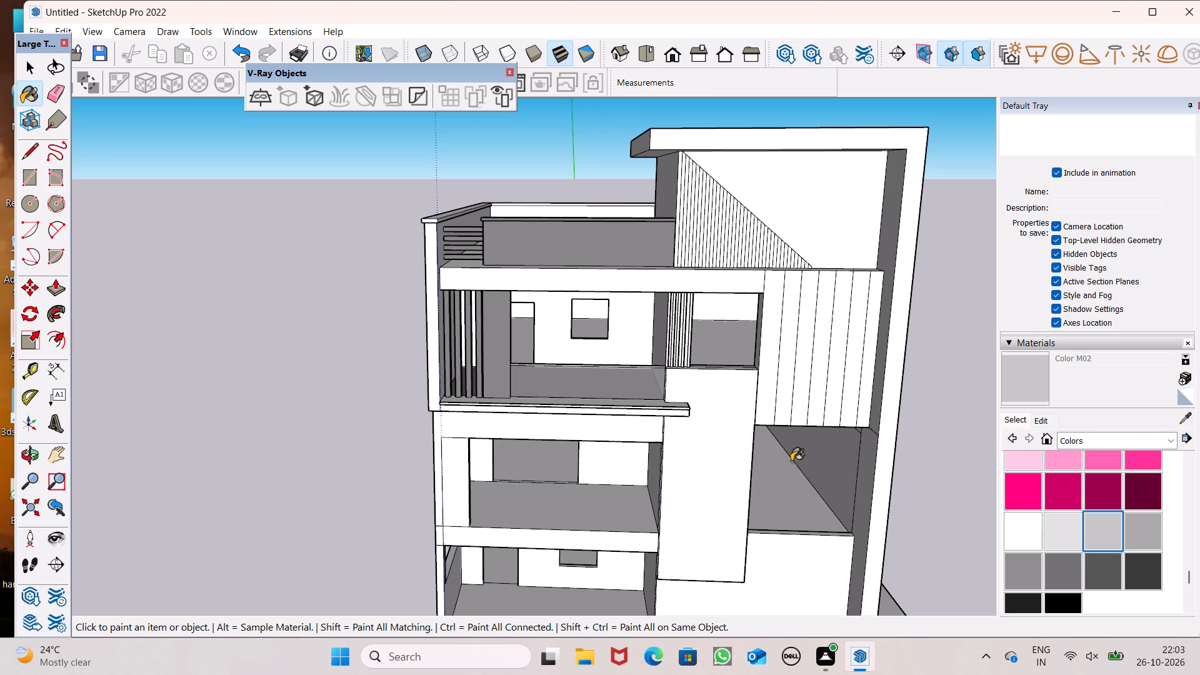
pyautogui.scroll(4, 679, 317)
pyautogui.click(736, 267)
# Paint all the vertical cladding strips beside the upper-floor balcony opening with Color M02.
pyautogui.scroll(-4, 652, 303)
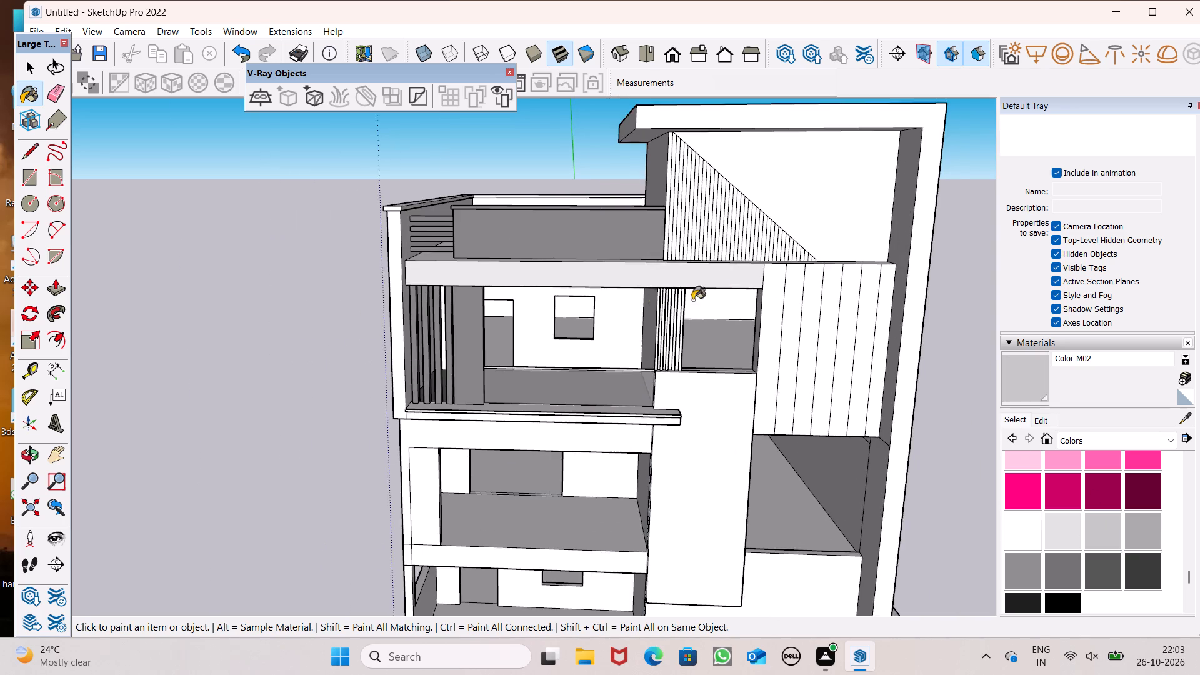
pyautogui.scroll(5, 771, 281)
pyautogui.click(764, 289)
pyautogui.click(796, 287)
pyautogui.click(902, 299)
pyautogui.click(836, 312)
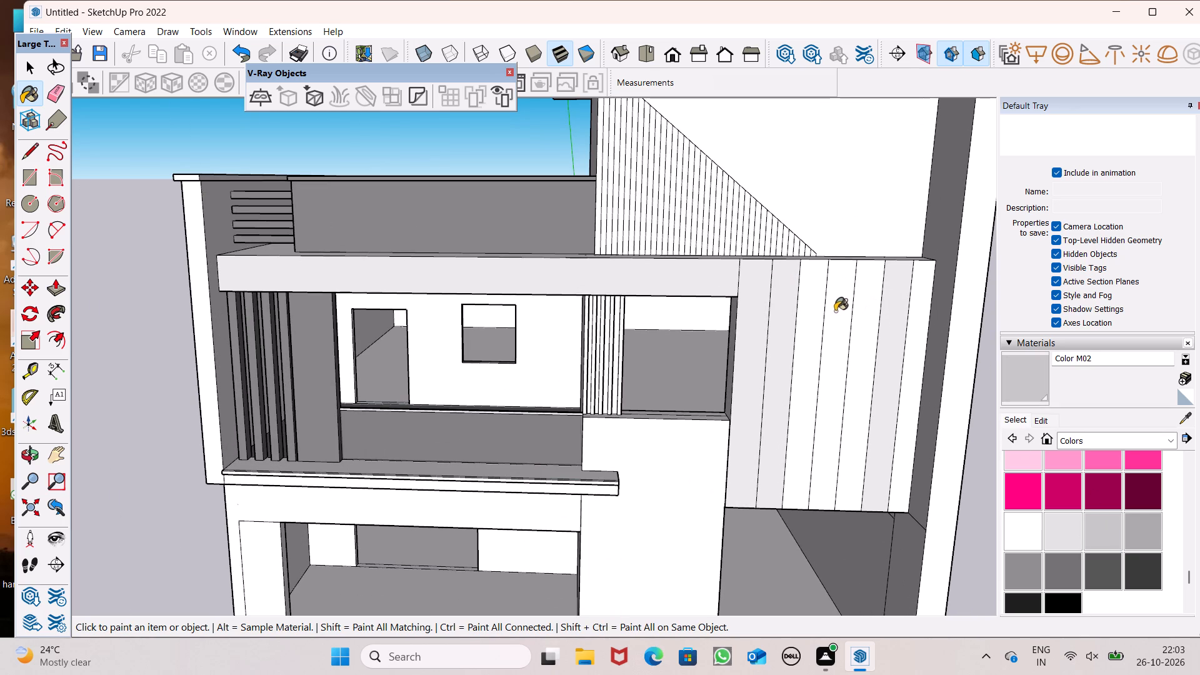
pyautogui.click(806, 314)
pyautogui.click(859, 306)
pyautogui.click(901, 313)
pyautogui.click(916, 310)
# Paint the top face of the beam ledge in front of the terrace parapet wall with Color M02.
pyautogui.scroll(-3, 727, 352)
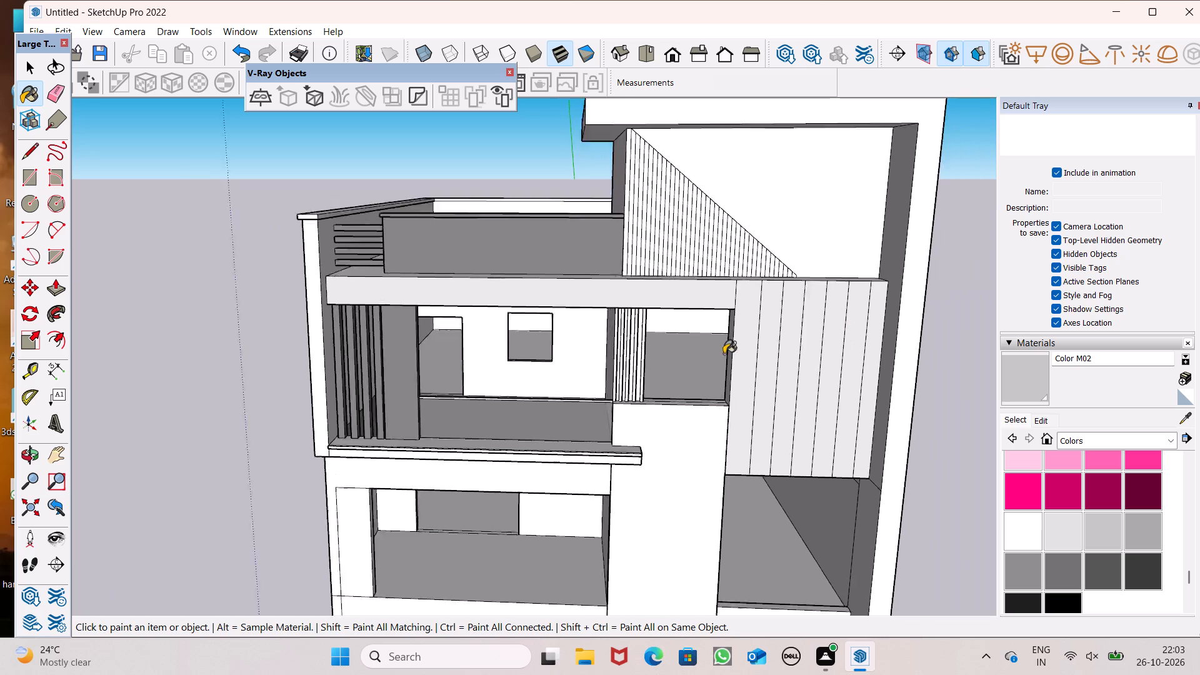
pyautogui.scroll(-1, 724, 354)
pyautogui.moveTo(814, 541); pyautogui.dragTo(833, 621, button='middle')
pyautogui.scroll(1, 833, 621)
pyautogui.scroll(6, 609, 323)
pyautogui.click(607, 322)
# Examine the painted beam, ledge and cladding strips on the front facade from above and below.
pyautogui.moveTo(641, 335); pyautogui.dragTo(650, 402, button='middle')
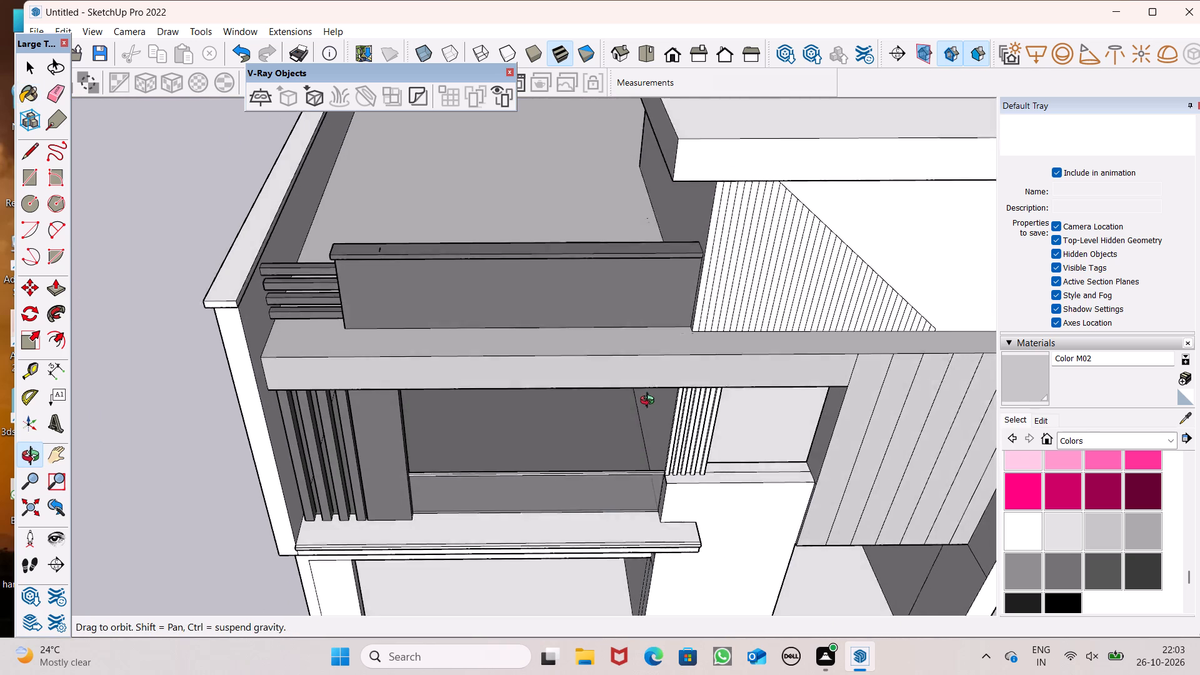
pyautogui.moveTo(650, 402); pyautogui.dragTo(651, 246, button='middle')
pyautogui.scroll(1, 647, 316)
pyautogui.scroll(-3, 651, 241)
pyautogui.moveTo(636, 350); pyautogui.dragTo(646, 341, button='middle')
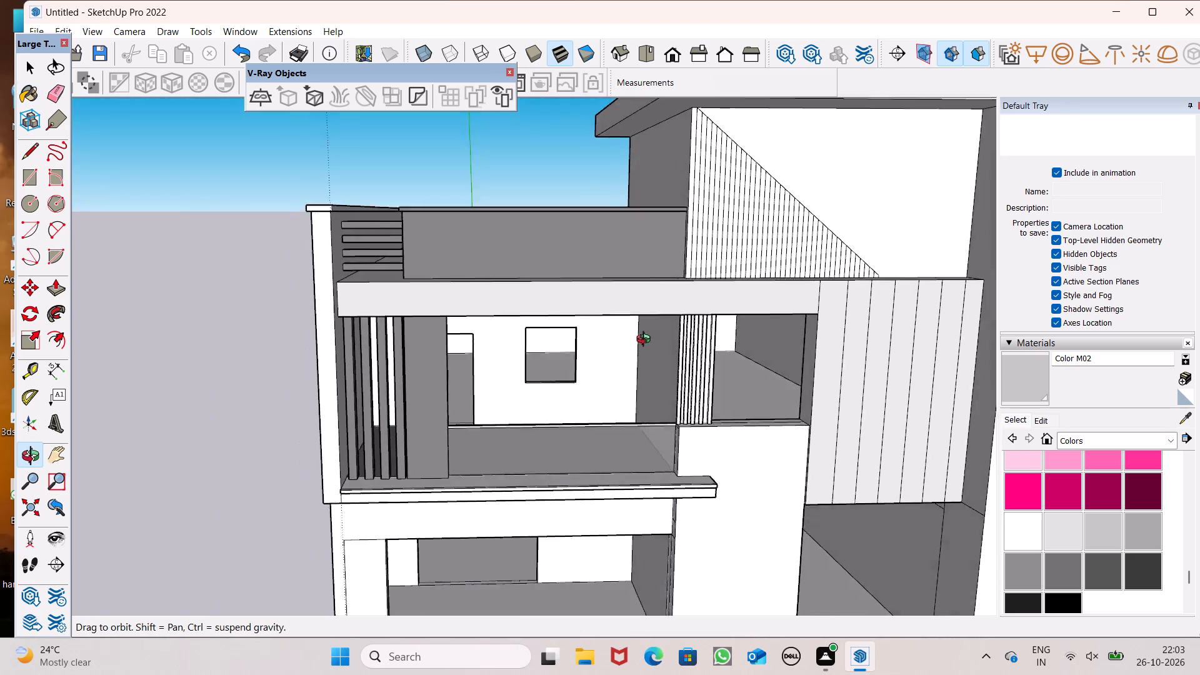
pyautogui.moveTo(646, 341); pyautogui.dragTo(543, 217, button='middle')
pyautogui.scroll(1, 536, 250)
pyautogui.scroll(-1, 551, 271)
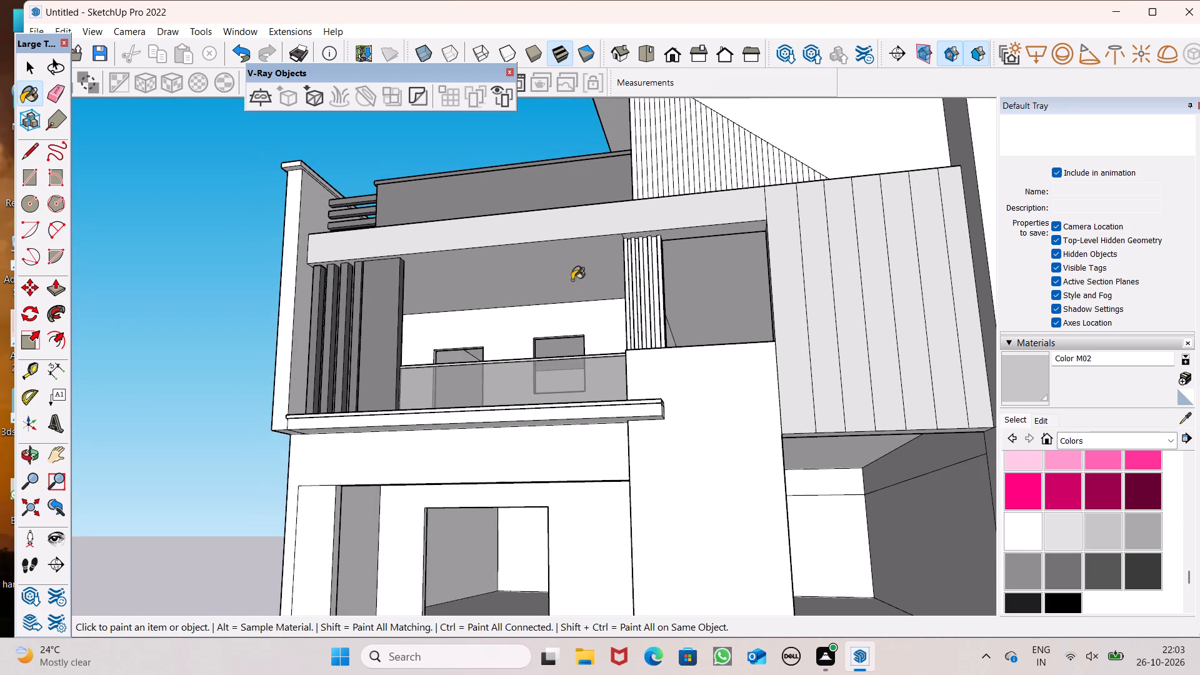
pyautogui.moveTo(616, 328); pyautogui.dragTo(645, 313, button='middle')
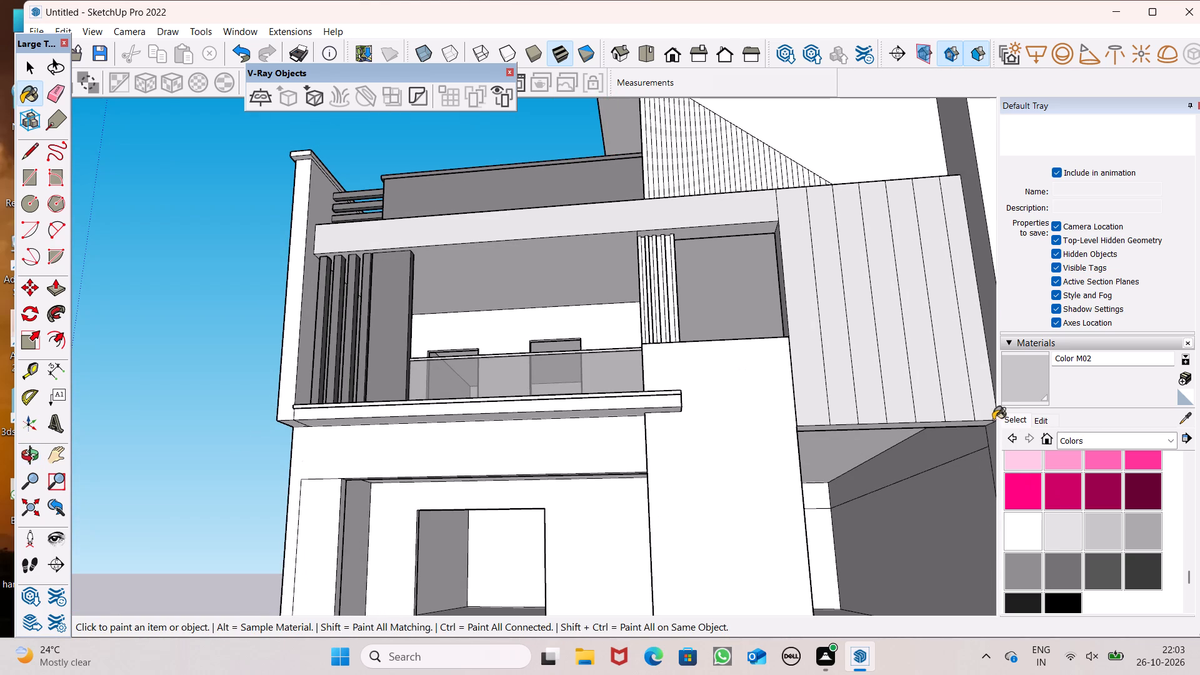
# Switch the materials library to the Roofing collection and leave the Paint Bucket tool.
pyautogui.click(1128, 432)
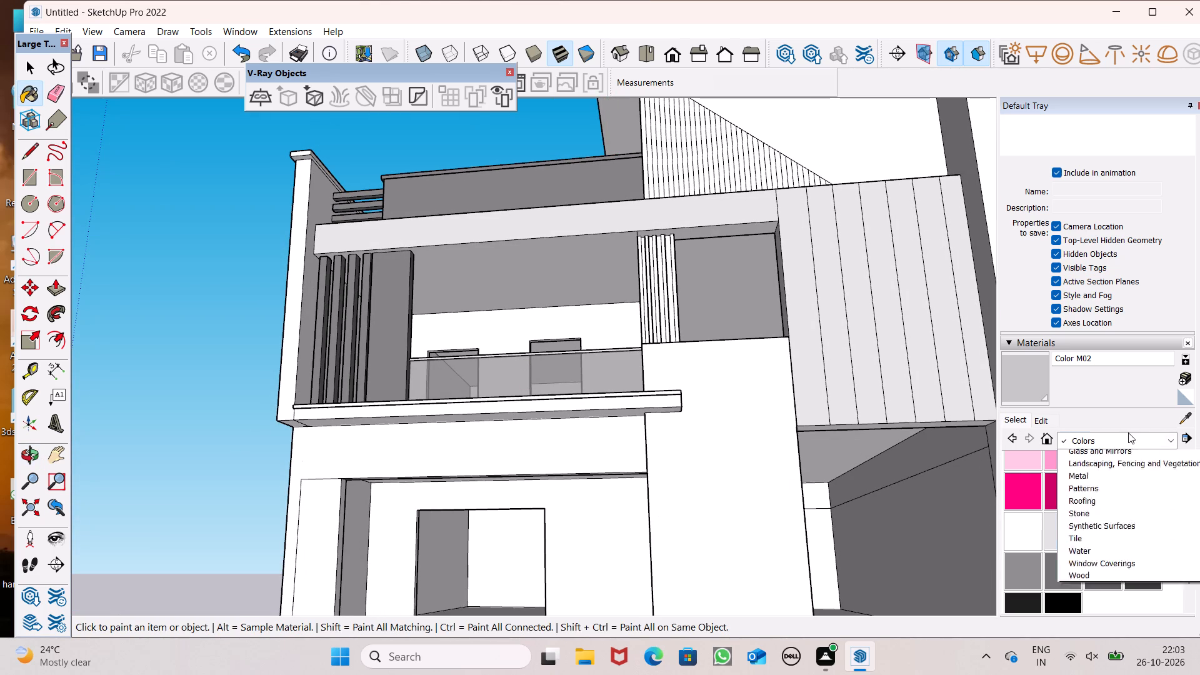
pyautogui.scroll(-3, 629, 266)
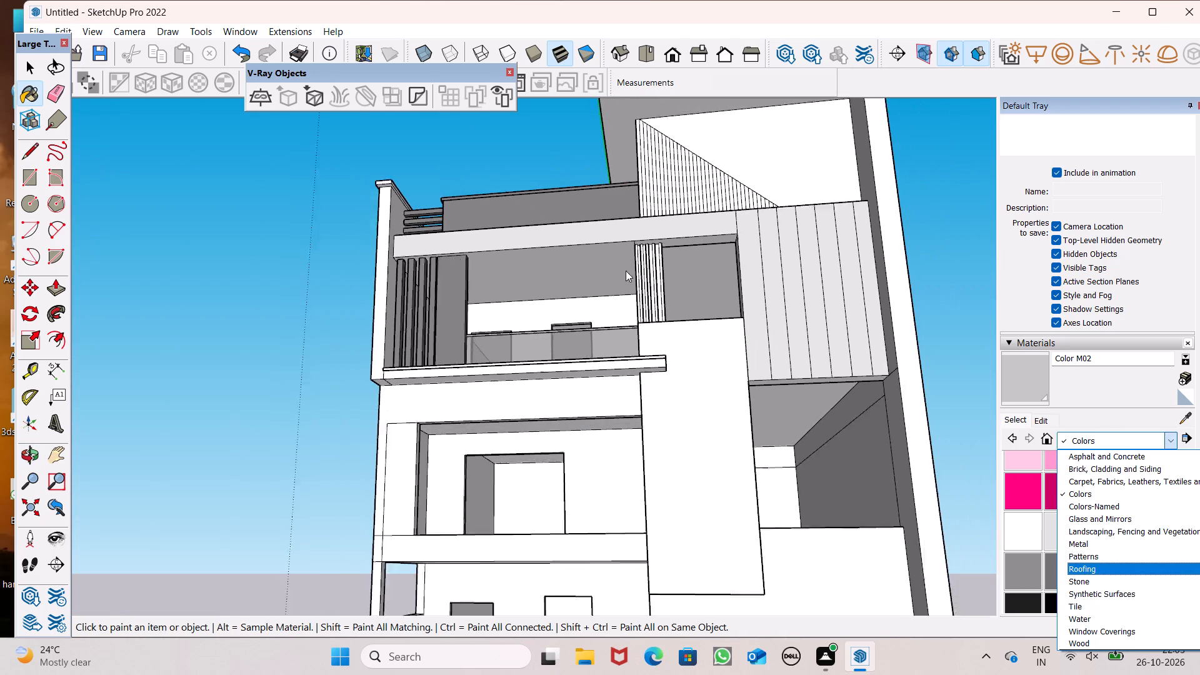
pyautogui.scroll(-1, 626, 271)
pyautogui.moveTo(617, 289); pyautogui.dragTo(696, 567, button='middle')
pyautogui.scroll(-3, 478, 171)
pyautogui.moveTo(491, 284); pyautogui.dragTo(539, 452, button='middle')
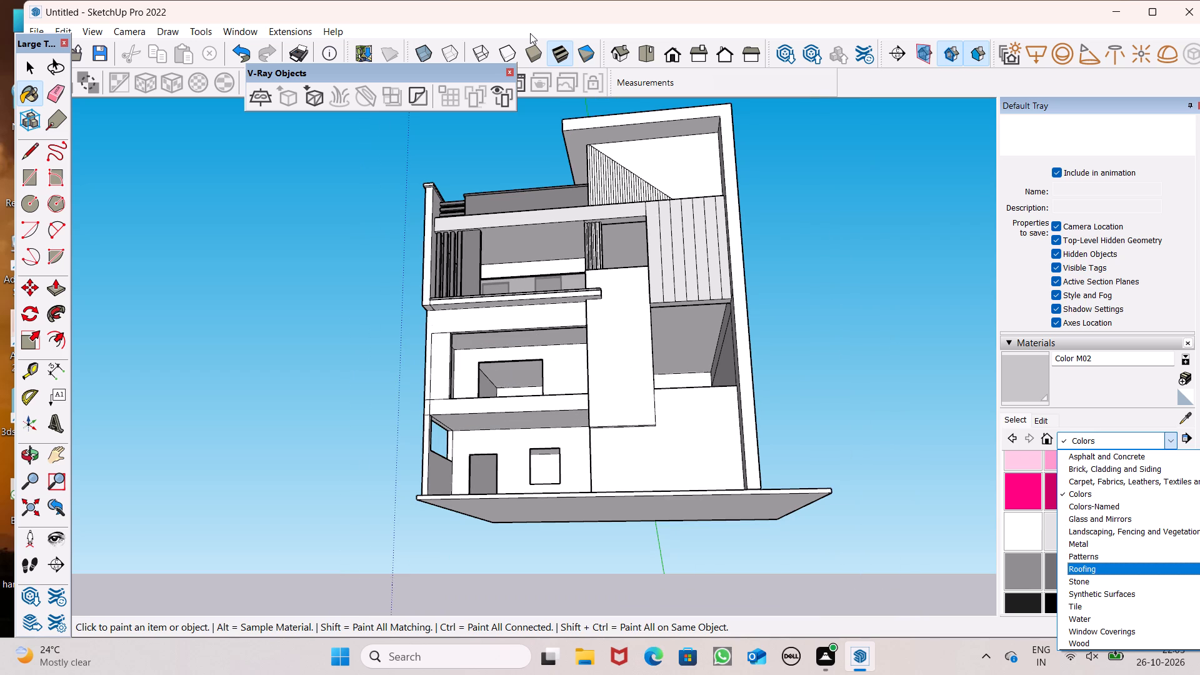
pyautogui.scroll(-3, 530, 33)
pyautogui.moveTo(529, 52); pyautogui.dragTo(585, 359, button='middle')
pyautogui.scroll(3, 510, 201)
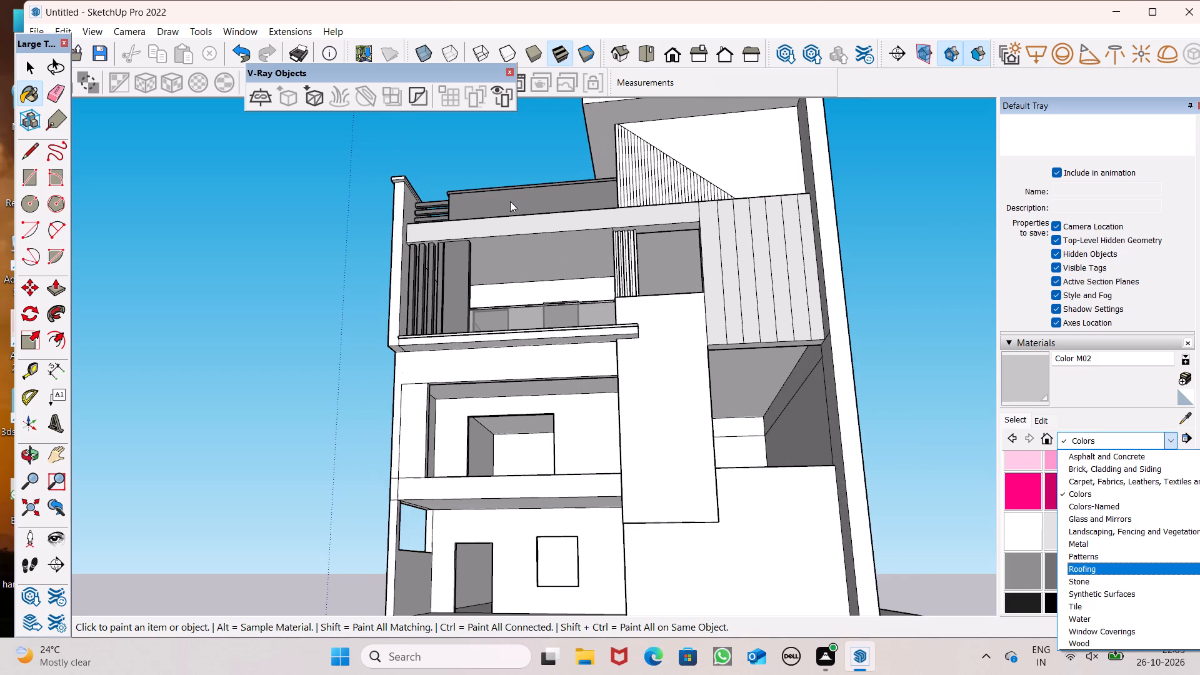
pyautogui.scroll(-6, 514, 189)
pyautogui.moveTo(509, 233); pyautogui.dragTo(589, 461, button='middle')
pyautogui.scroll(1, 589, 462)
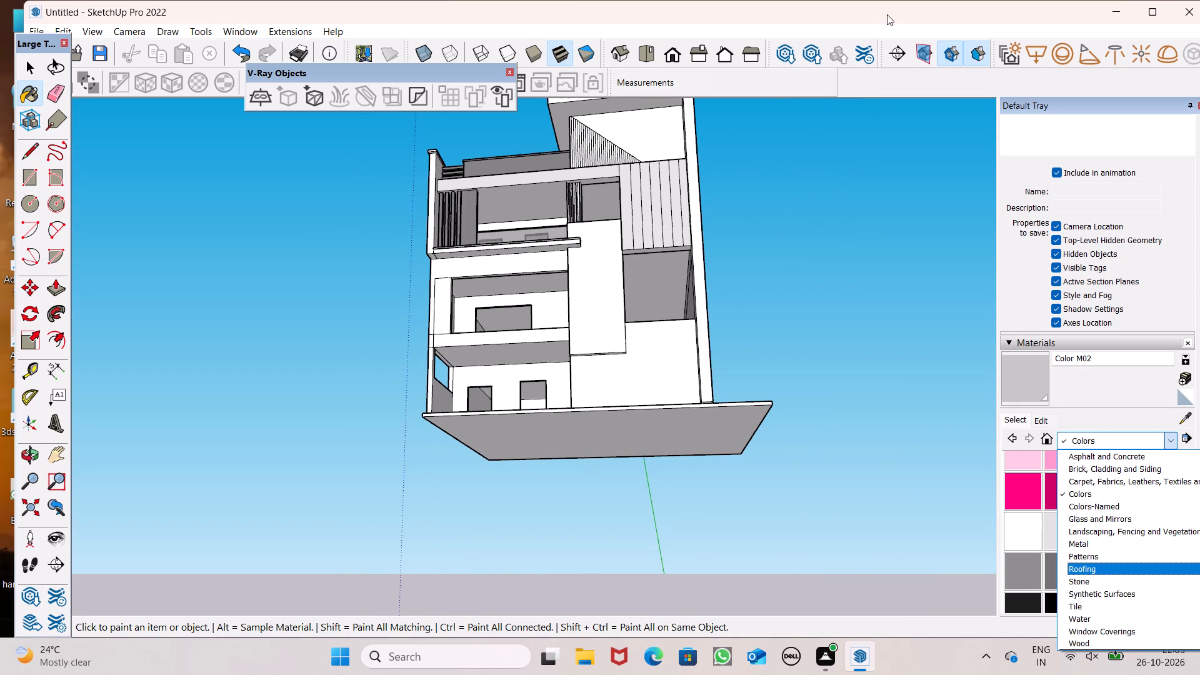
pyautogui.scroll(-3, 799, 341)
pyautogui.moveTo(801, 324); pyautogui.dragTo(797, 339, button='middle')
pyautogui.moveTo(790, 236); pyautogui.dragTo(827, 294)
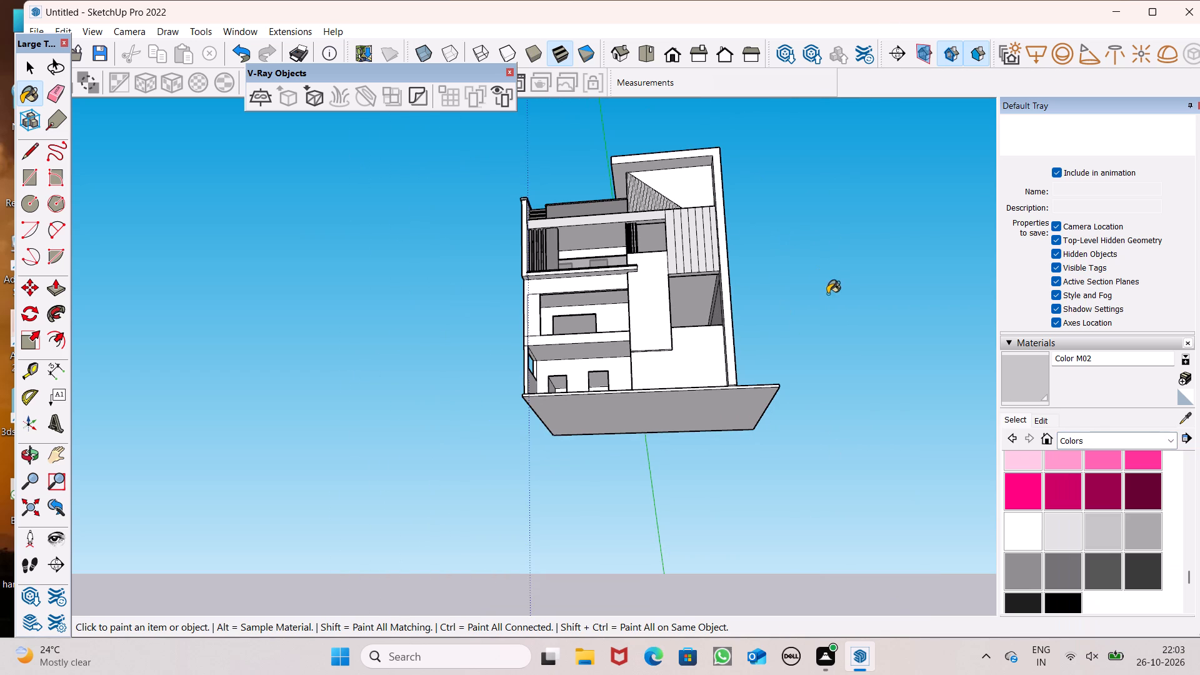
pyautogui.moveTo(827, 294); pyautogui.dragTo(815, 245)
pyautogui.press('space')
# Examine the whole house from above and from a distance, including its placement relative to the model axes.
pyautogui.scroll(-5, 793, 201)
pyautogui.press('space')
pyautogui.moveTo(804, 220); pyautogui.dragTo(876, 466, button='middle')
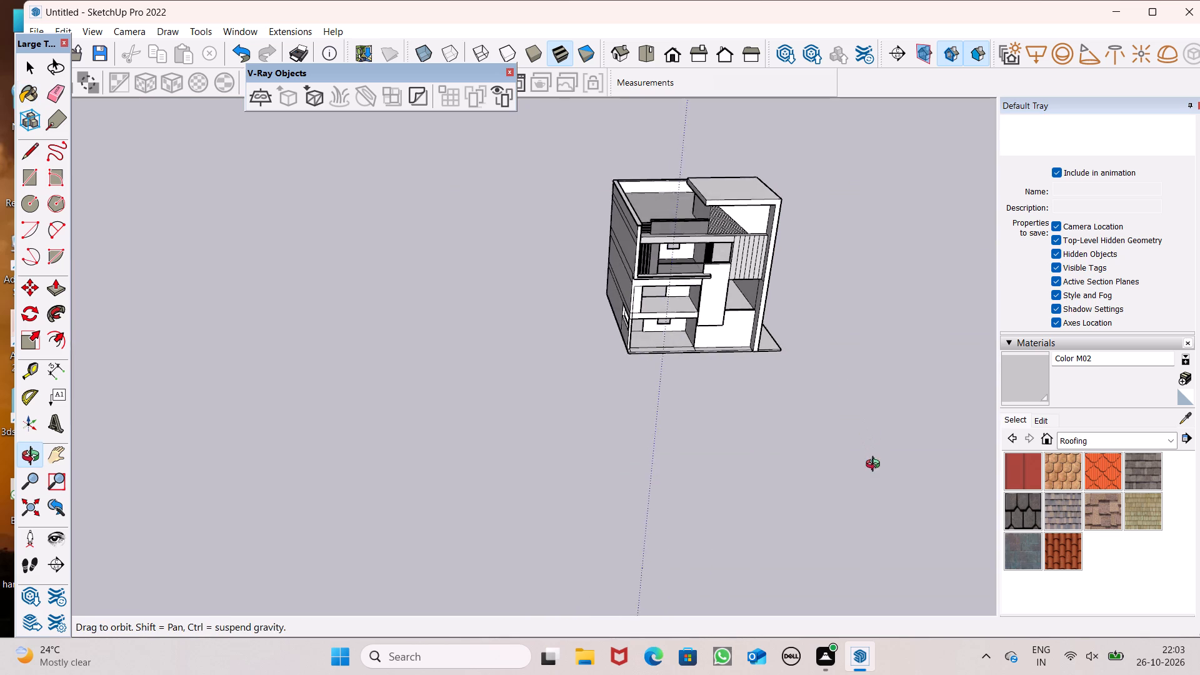
pyautogui.moveTo(876, 466); pyautogui.dragTo(706, 392, button='middle')
pyautogui.scroll(1, 682, 392)
pyautogui.press('space')
pyautogui.scroll(-10, 623, 382)
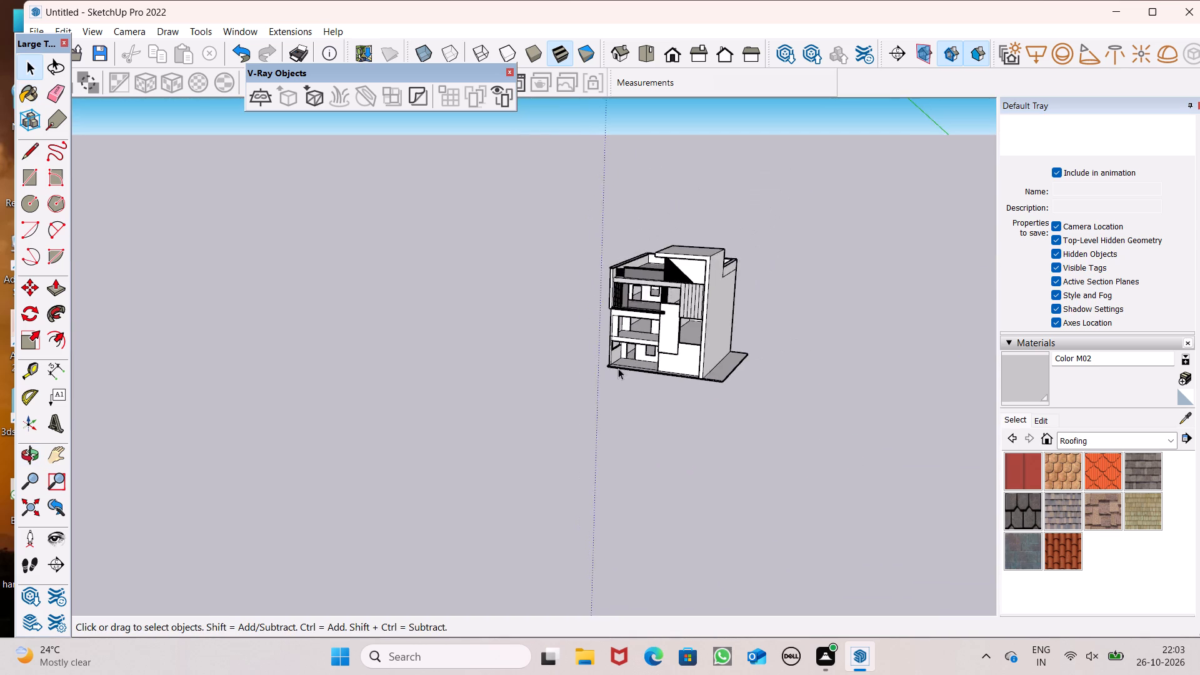
pyautogui.scroll(-12, 618, 368)
pyautogui.moveTo(615, 368); pyautogui.dragTo(757, 334, button='middle')
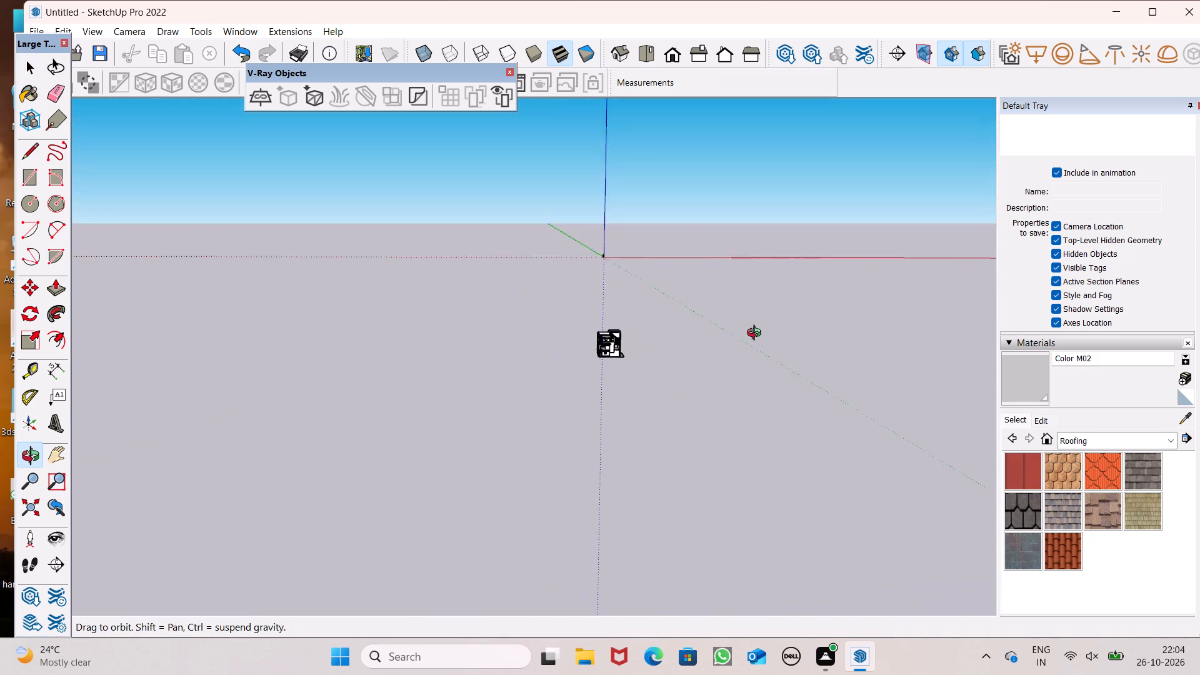
pyautogui.moveTo(757, 334); pyautogui.dragTo(623, 411, button='middle')
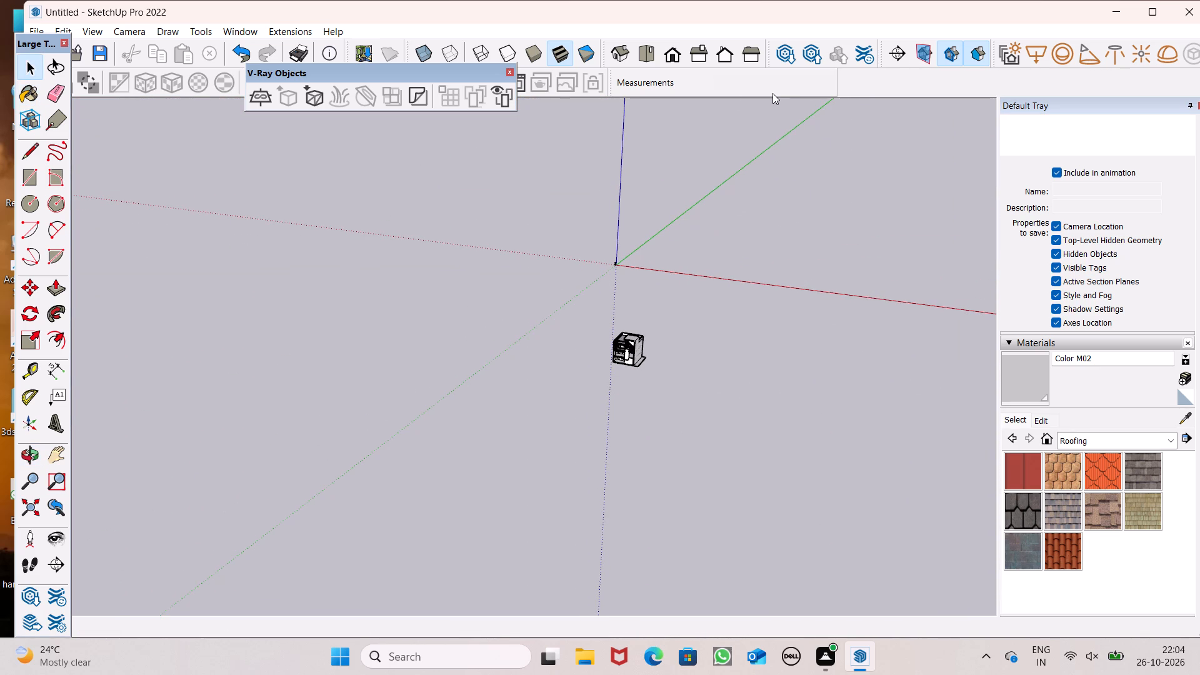
# Examine the house in the standard Top view and from raised angles over the roof, terrace and front facade.
pyautogui.click(644, 52)
pyautogui.scroll(3, 556, 371)
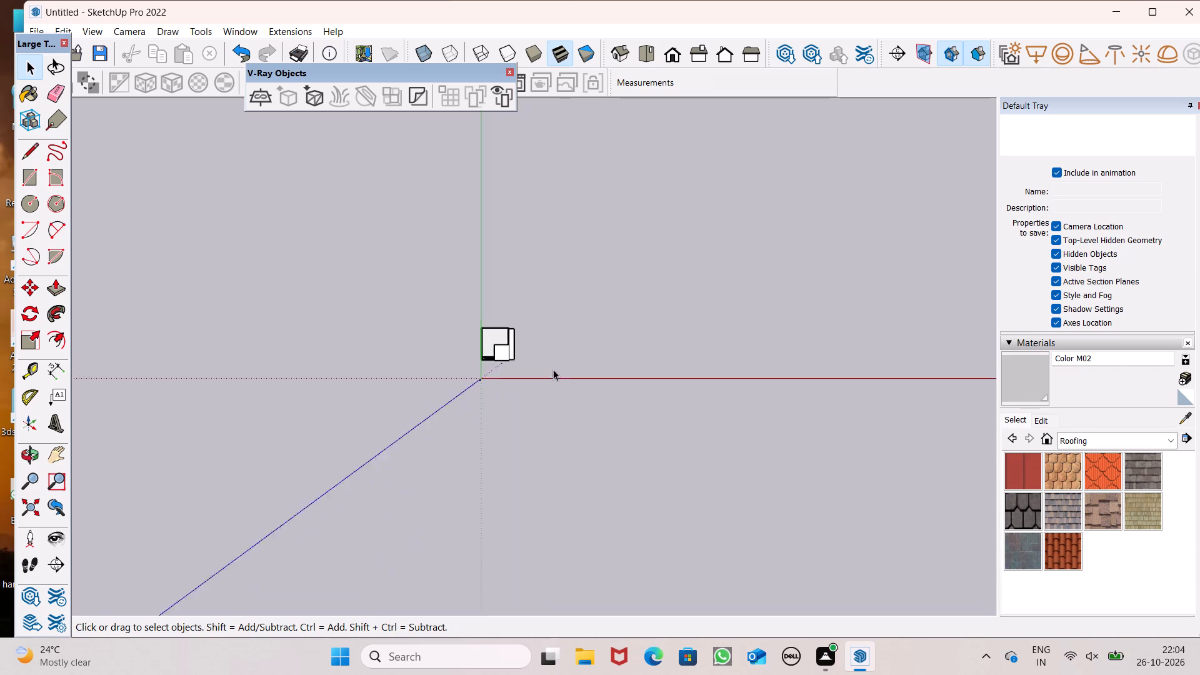
pyautogui.scroll(5, 553, 369)
pyautogui.scroll(8, 497, 366)
pyautogui.moveTo(499, 352); pyautogui.dragTo(517, 243, button='middle')
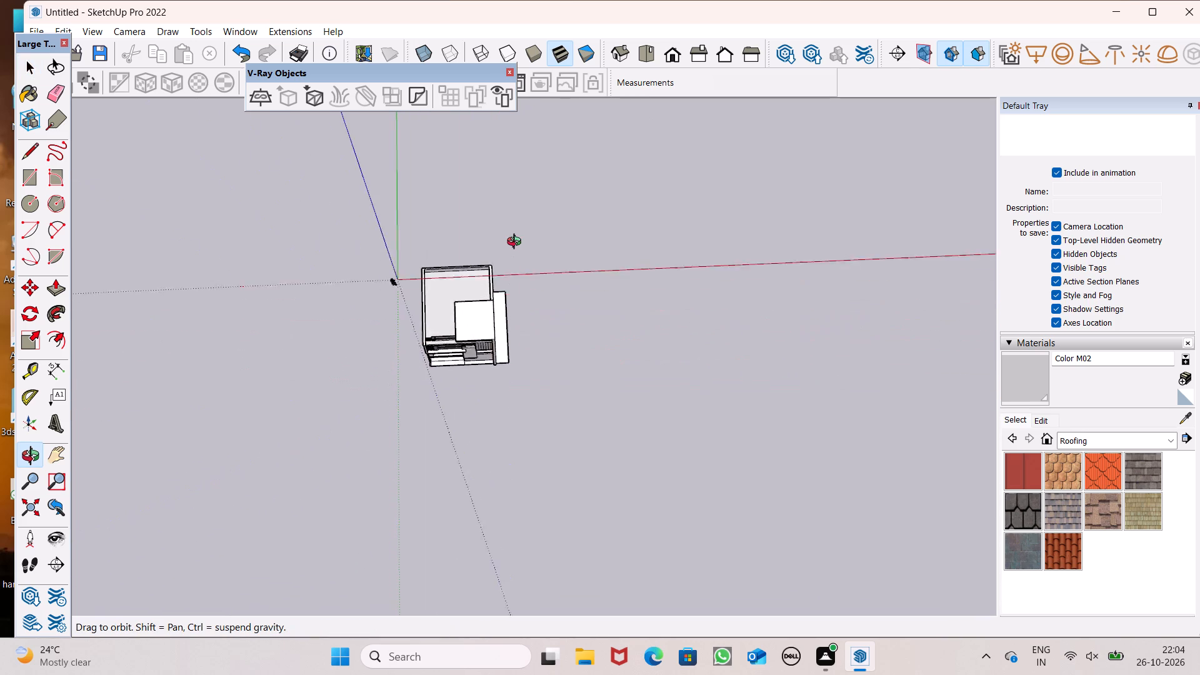
pyautogui.moveTo(517, 243); pyautogui.dragTo(526, 68, button='middle')
pyautogui.scroll(1, 526, 68)
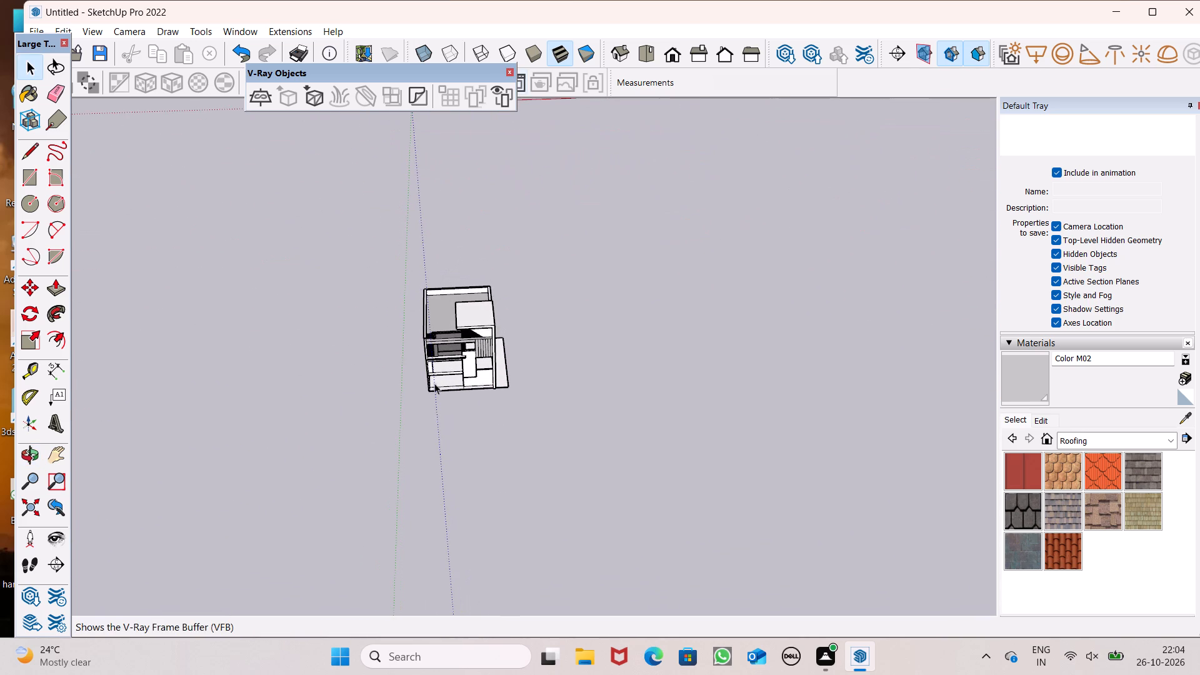
pyautogui.scroll(10, 428, 442)
pyautogui.scroll(-6, 455, 404)
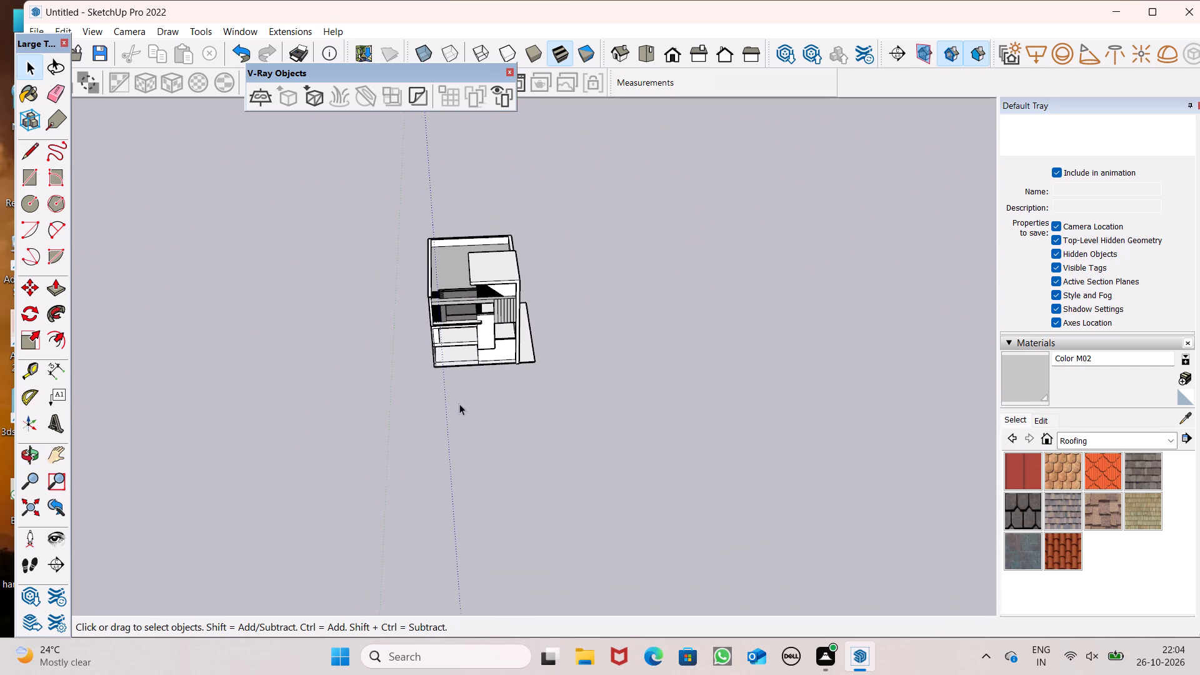
pyautogui.click(654, 54)
pyautogui.scroll(-6, 672, 376)
pyautogui.scroll(6, 665, 463)
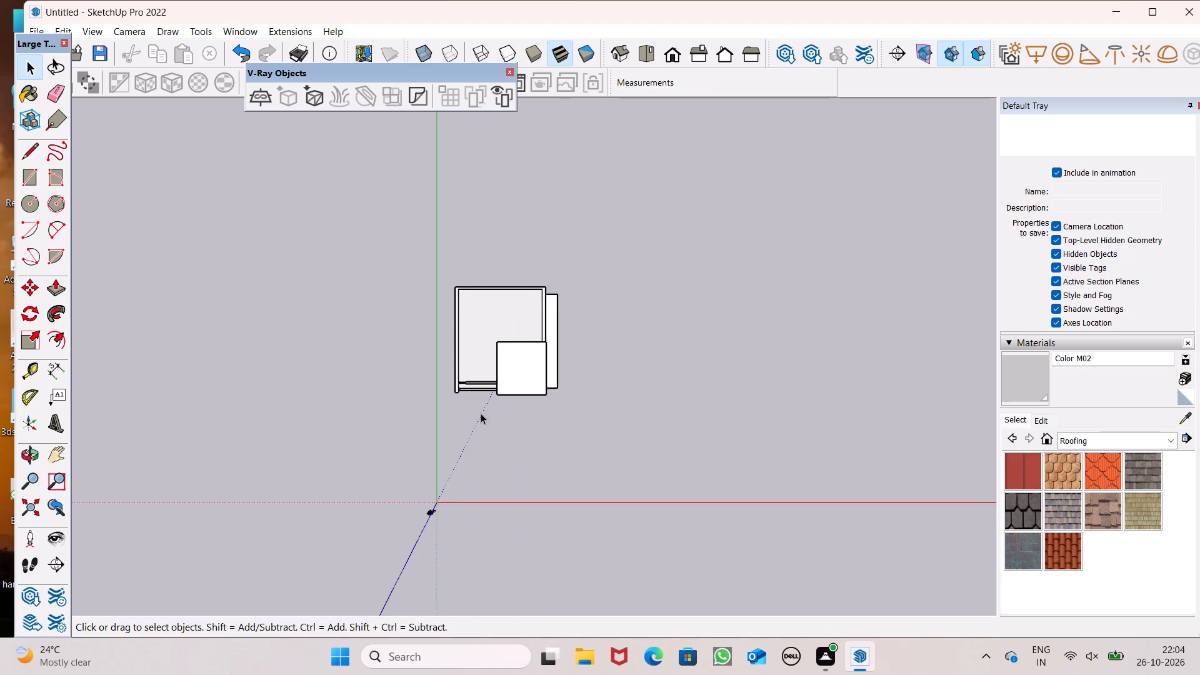
pyautogui.scroll(16, 444, 389)
pyautogui.moveTo(626, 506); pyautogui.dragTo(606, 337, button='middle')
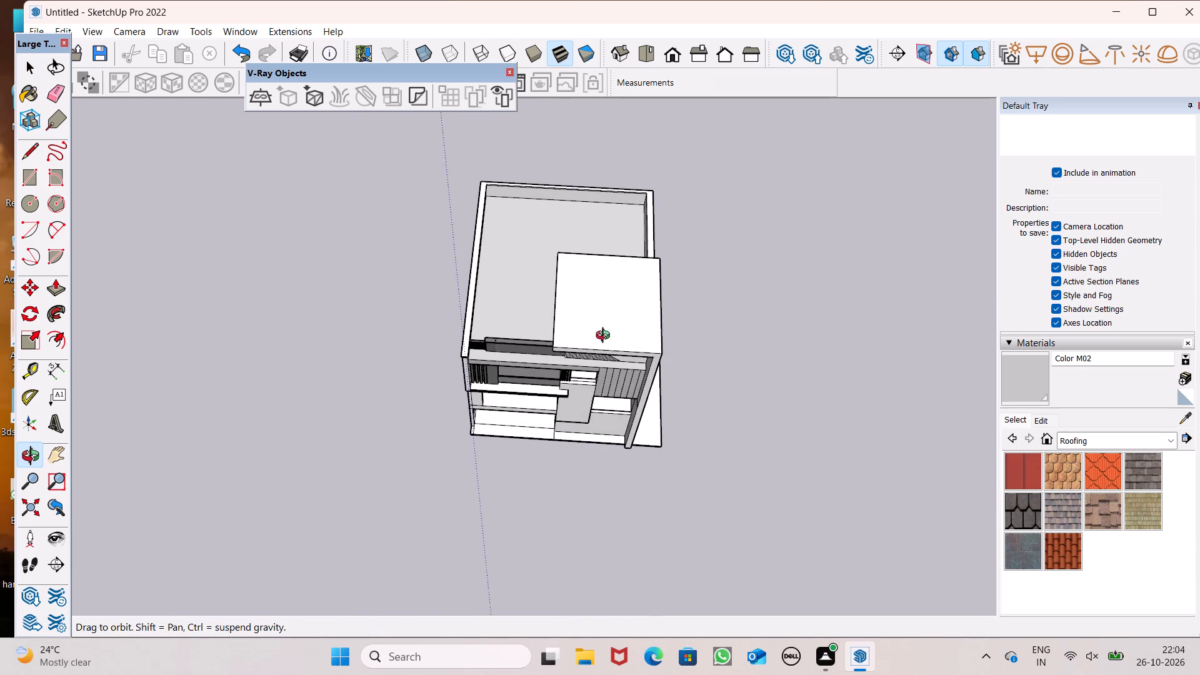
pyautogui.moveTo(606, 337); pyautogui.dragTo(589, 396, button='middle')
pyautogui.scroll(1, 589, 396)
pyautogui.scroll(-2, 591, 361)
pyautogui.scroll(1, 590, 364)
pyautogui.scroll(-3, 586, 374)
pyautogui.moveTo(645, 467); pyautogui.dragTo(651, 324, button='middle')
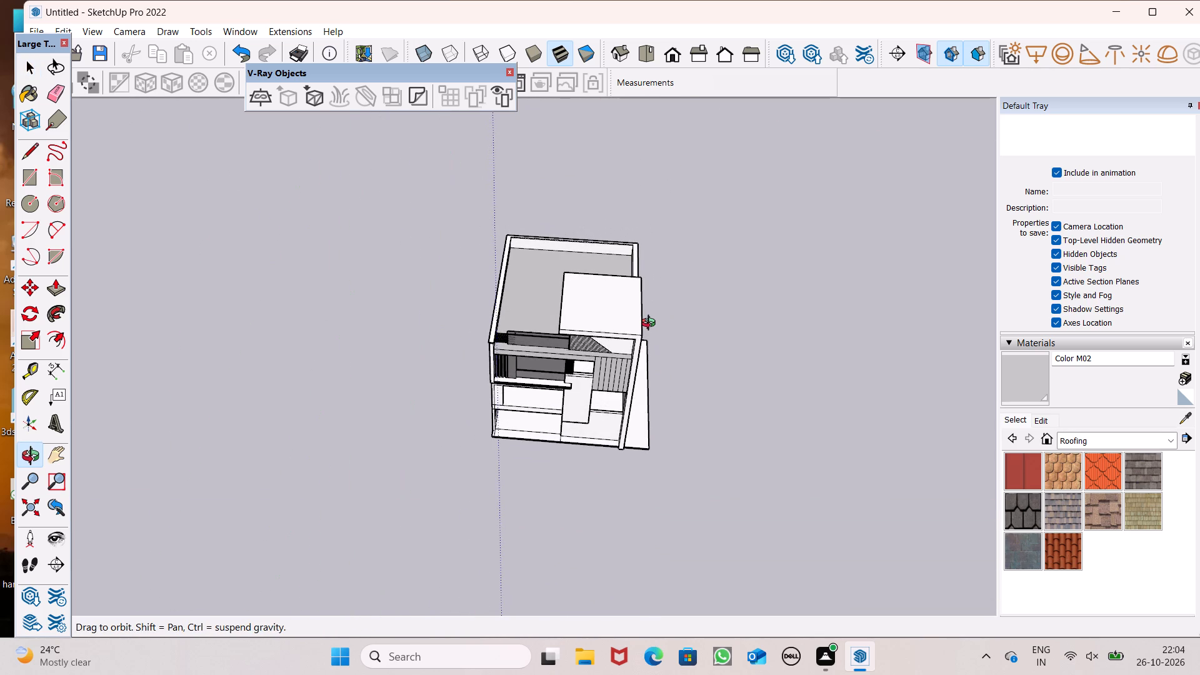
pyautogui.moveTo(651, 324); pyautogui.dragTo(580, 671, button='middle')
pyautogui.scroll(-5, 543, 528)
pyautogui.moveTo(607, 554); pyautogui.dragTo(372, 477, button='middle')
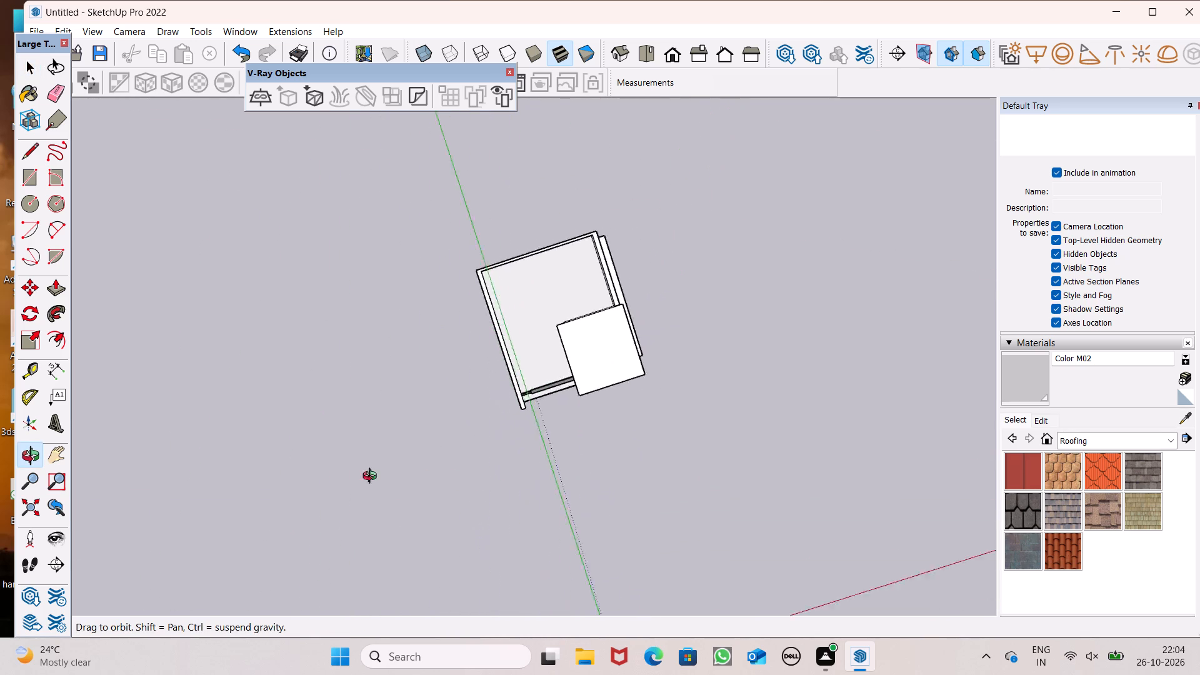
pyautogui.moveTo(372, 477); pyautogui.dragTo(169, 518, button='middle')
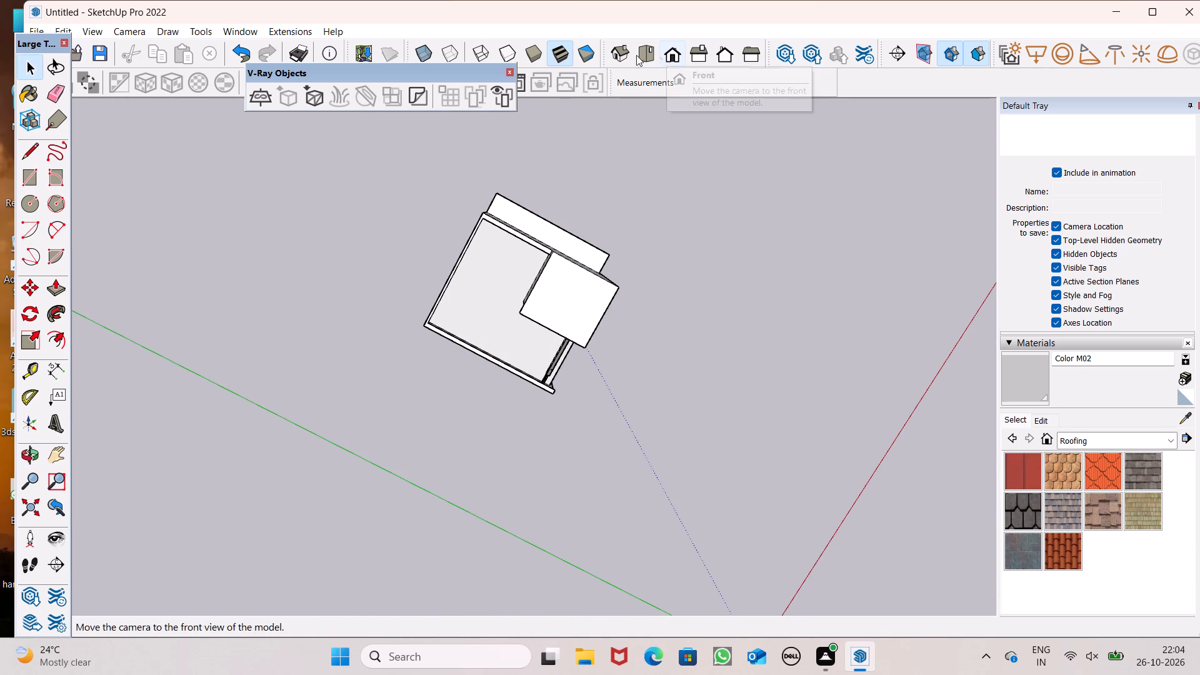
pyautogui.click(636, 54)
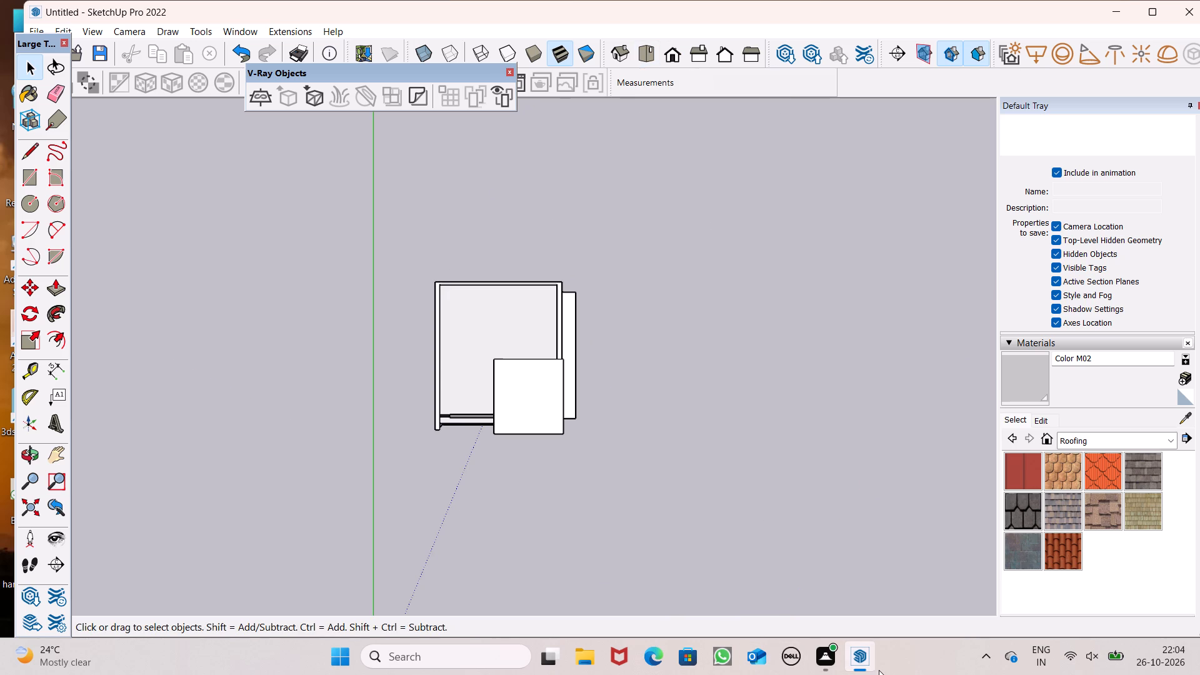
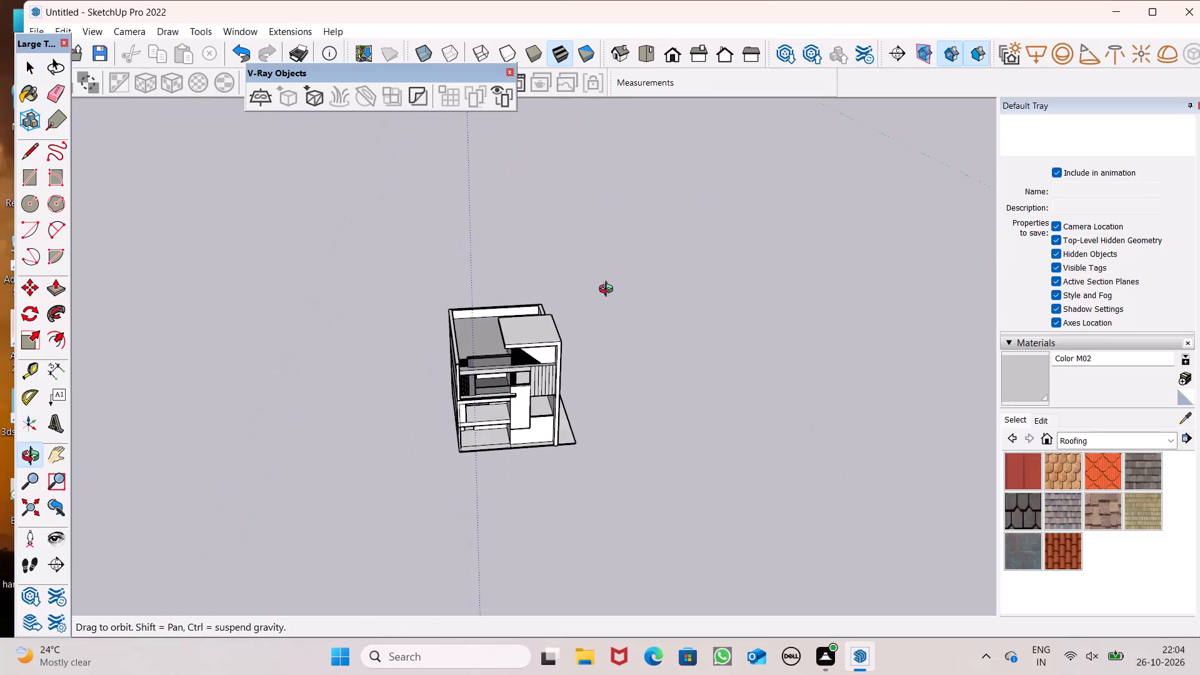
# Draw a vertical rectangle about 8' 6" by 10' 10" in the open space beside the house, parallel to the front facade.
pyautogui.scroll(3, 536, 371)
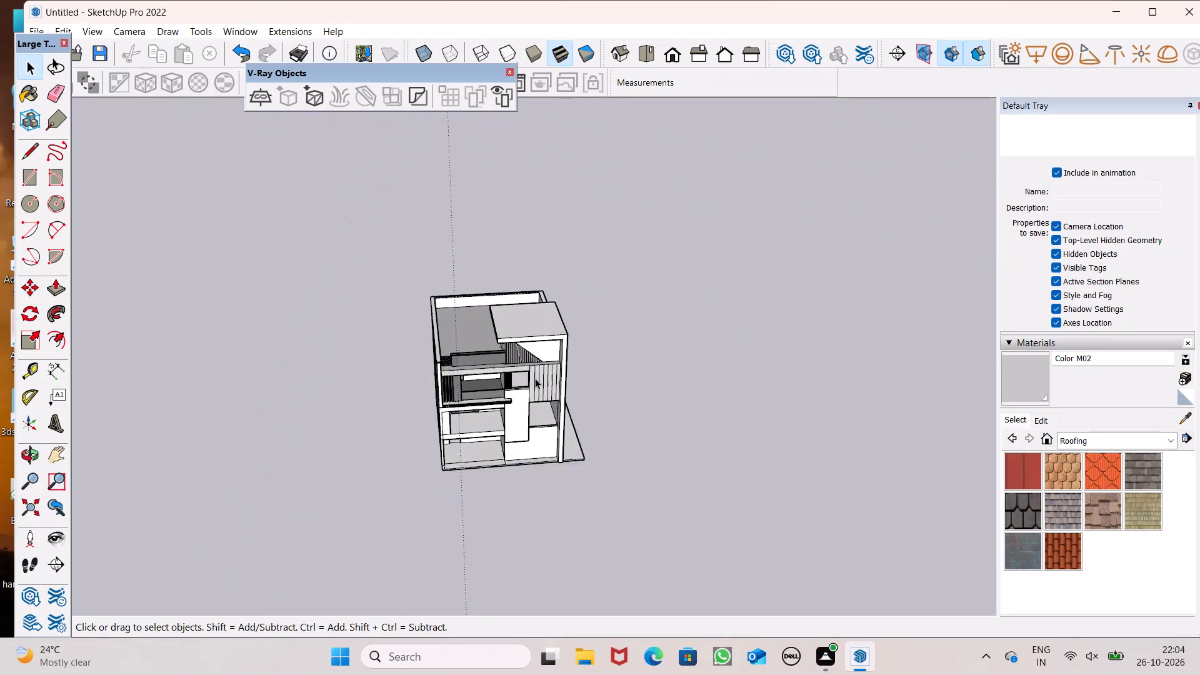
pyautogui.scroll(3, 535, 378)
pyautogui.moveTo(604, 459); pyautogui.dragTo(526, 266, button='middle')
pyautogui.scroll(-1, 494, 382)
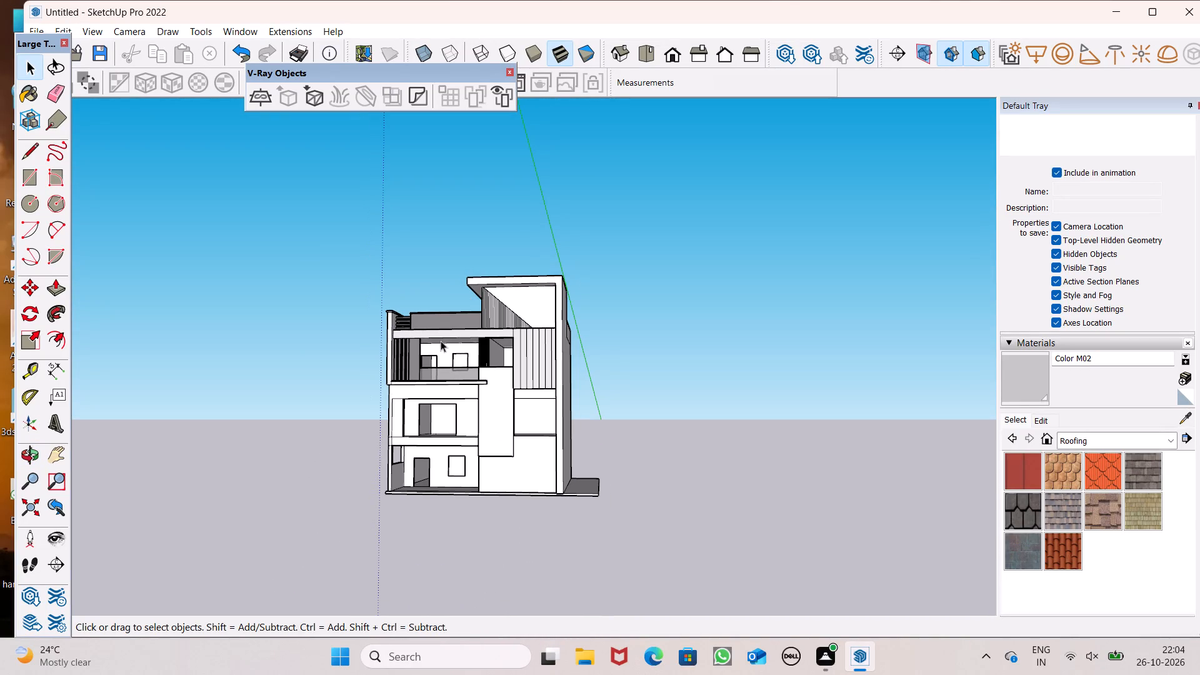
pyautogui.click(21, 177)
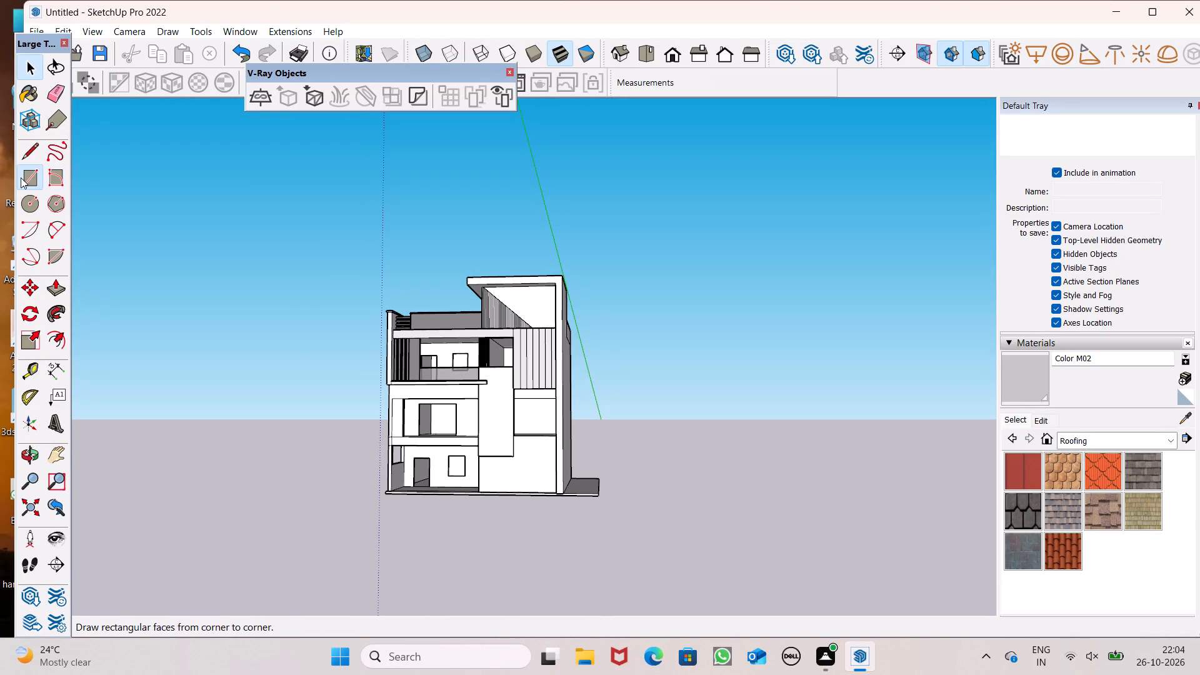
pyautogui.scroll(-2, 446, 319)
pyautogui.moveTo(694, 422); pyautogui.dragTo(702, 397, button='middle')
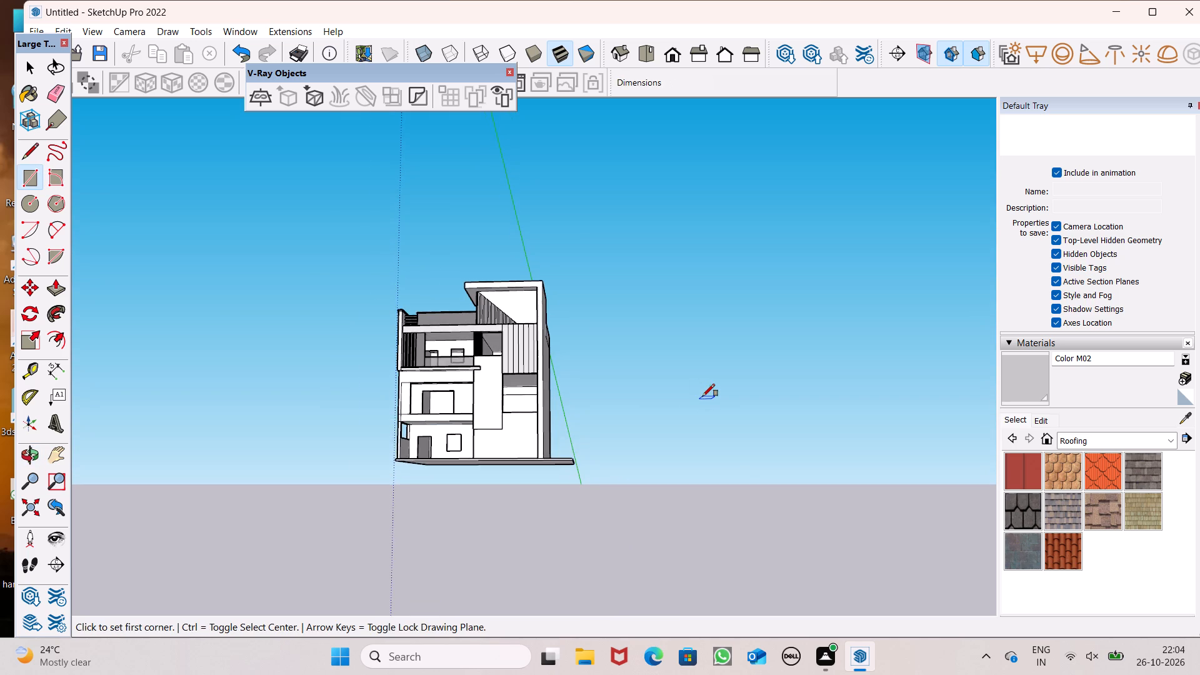
pyautogui.scroll(2, 702, 396)
pyautogui.scroll(-3, 653, 383)
pyautogui.moveTo(696, 416); pyautogui.dragTo(717, 349, button='middle')
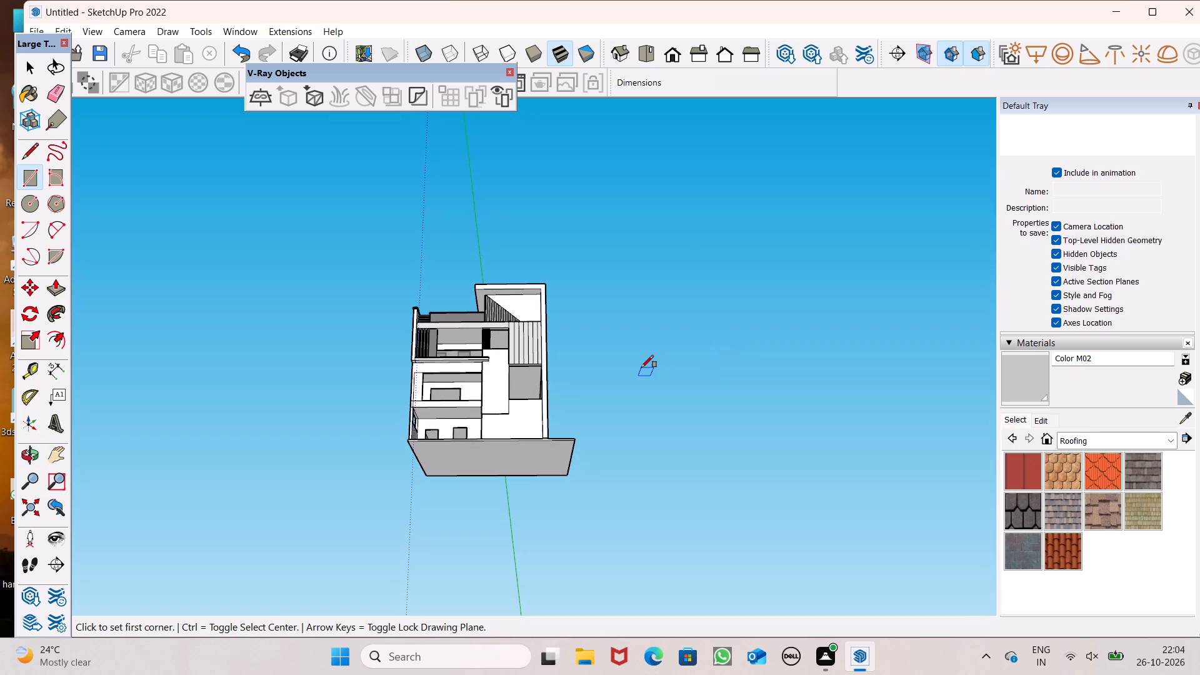
pyautogui.moveTo(652, 416); pyautogui.dragTo(649, 509, button='middle')
pyautogui.click(619, 370)
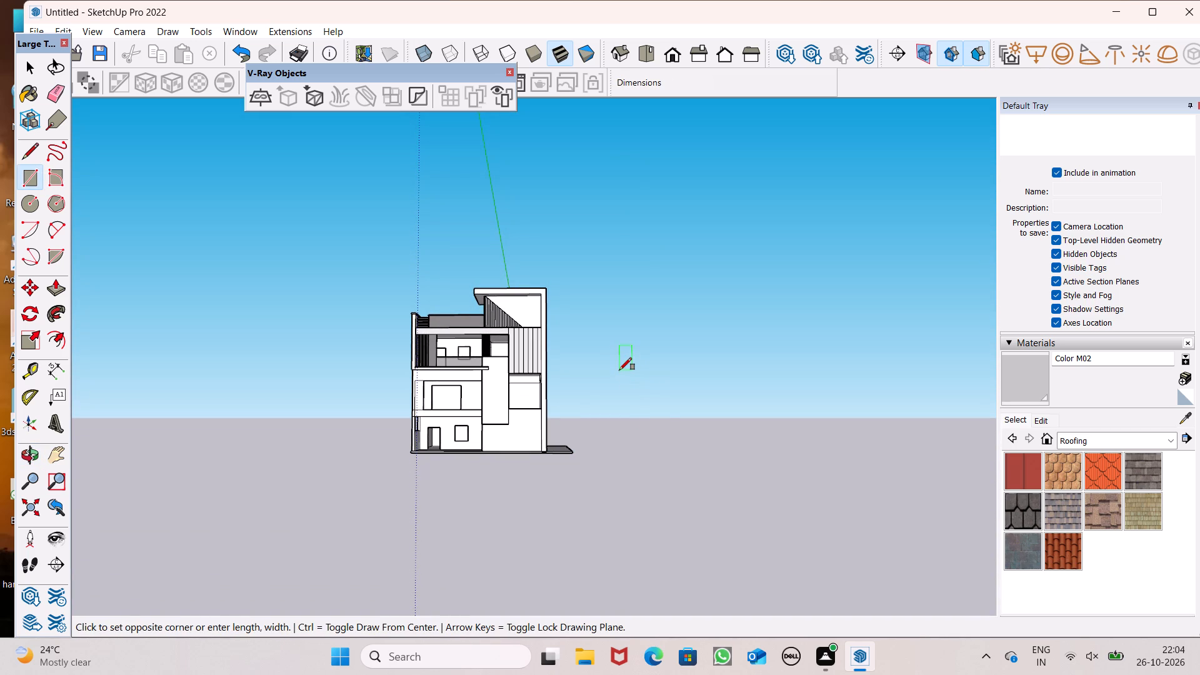
pyautogui.scroll(7, 656, 422)
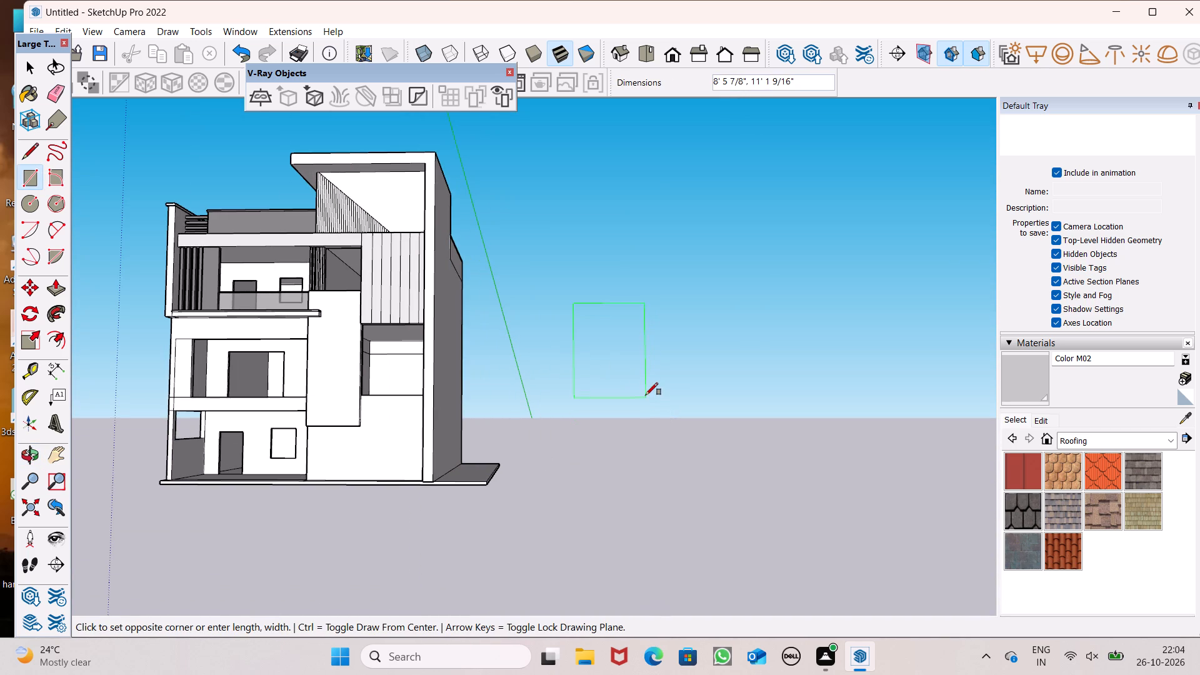
pyautogui.click(646, 394)
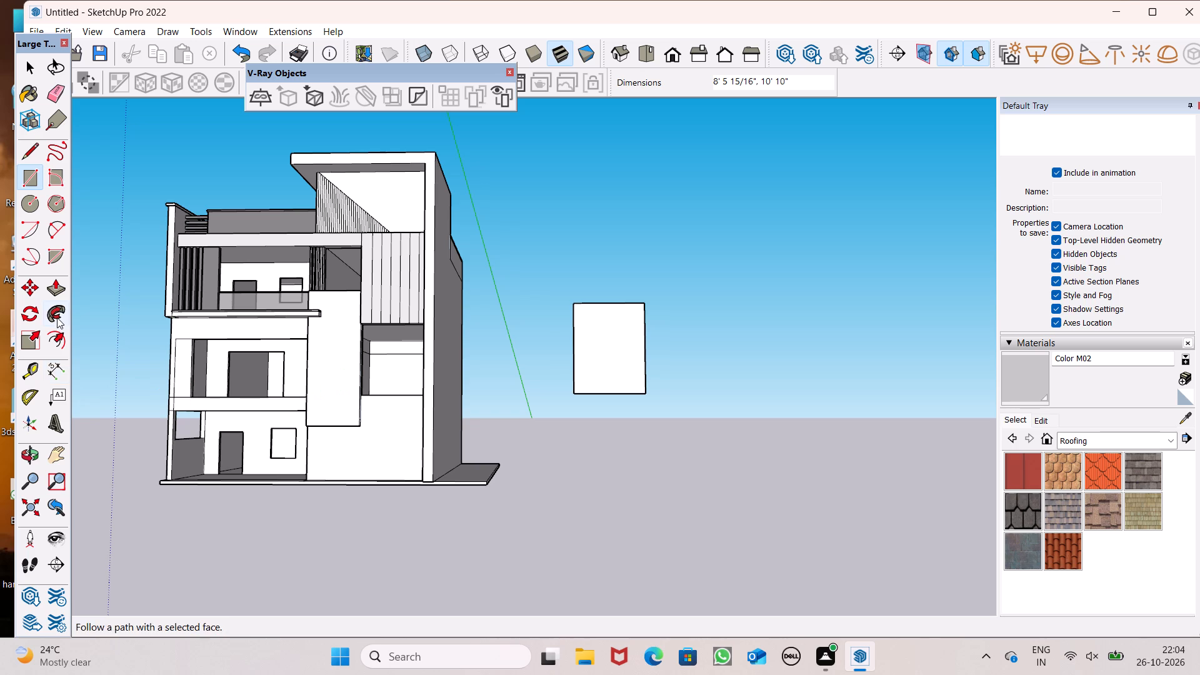
# Offset the rectangle's edges inward by about 7 5/8" to form a window frame border.
pyautogui.click(54, 337)
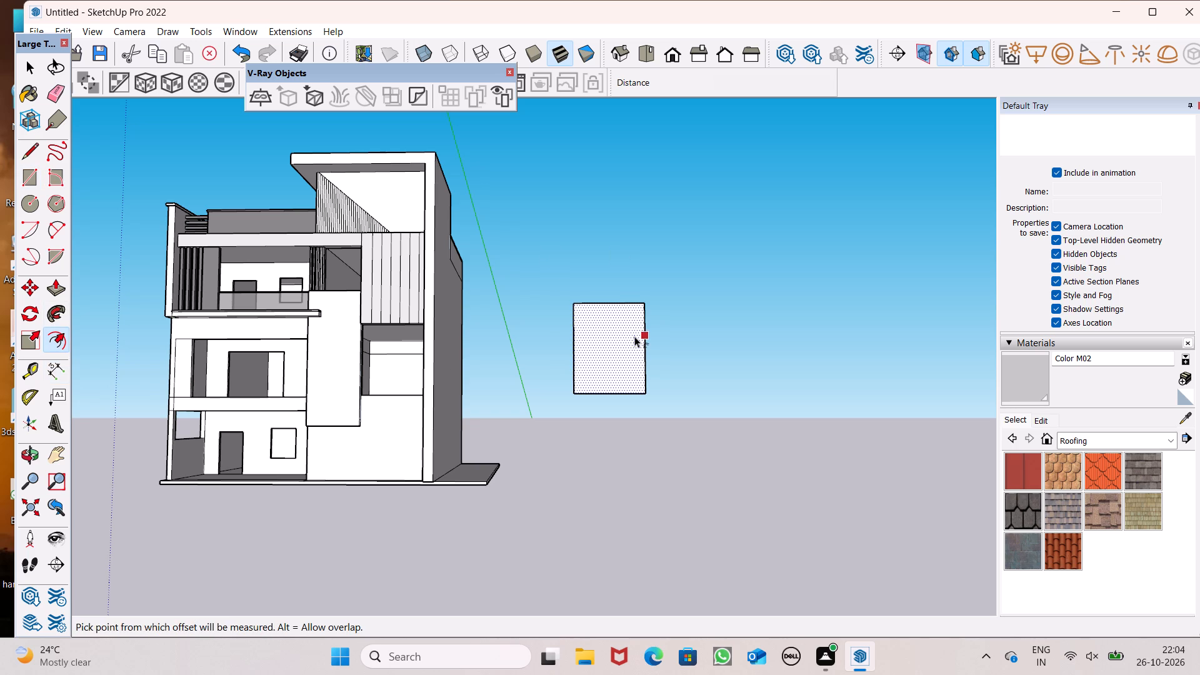
pyautogui.scroll(3, 634, 338)
pyautogui.scroll(3, 590, 297)
pyautogui.click(590, 297)
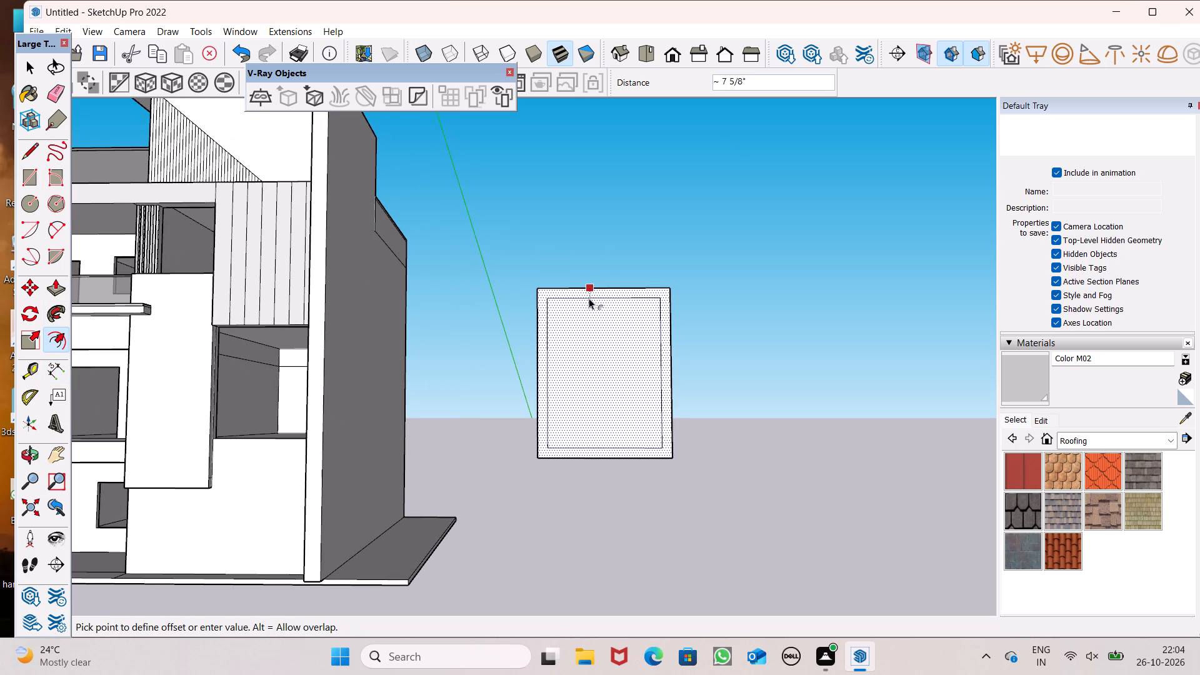
pyautogui.press('space')
# Draw a narrow vertical rectangle about 4" wide inside the frame, spanning from the inner top edge to the inner bottom edge.
pyautogui.click(24, 171)
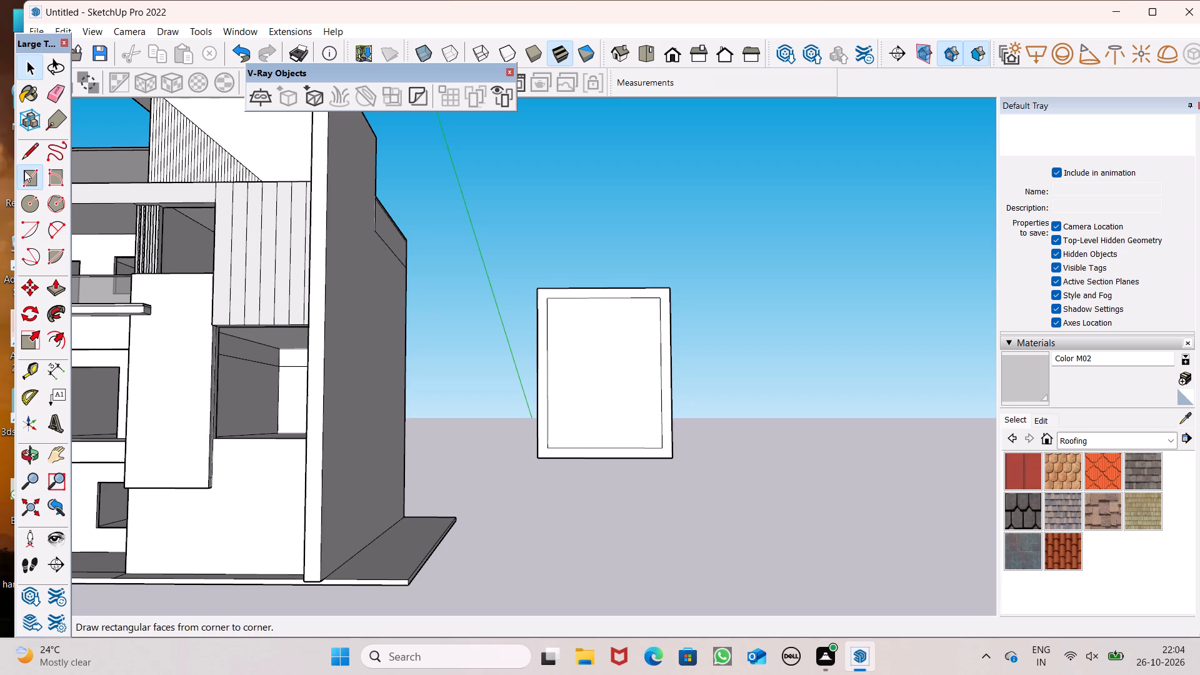
pyautogui.scroll(1, 364, 235)
pyautogui.scroll(5, 686, 352)
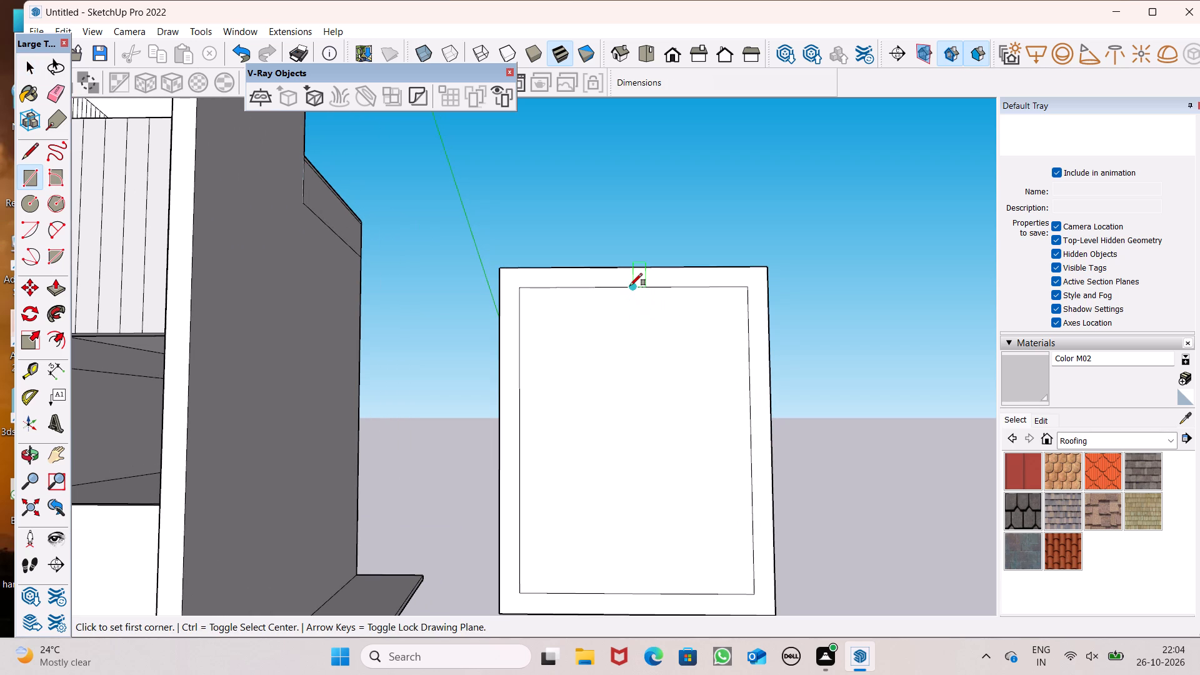
pyautogui.click(623, 286)
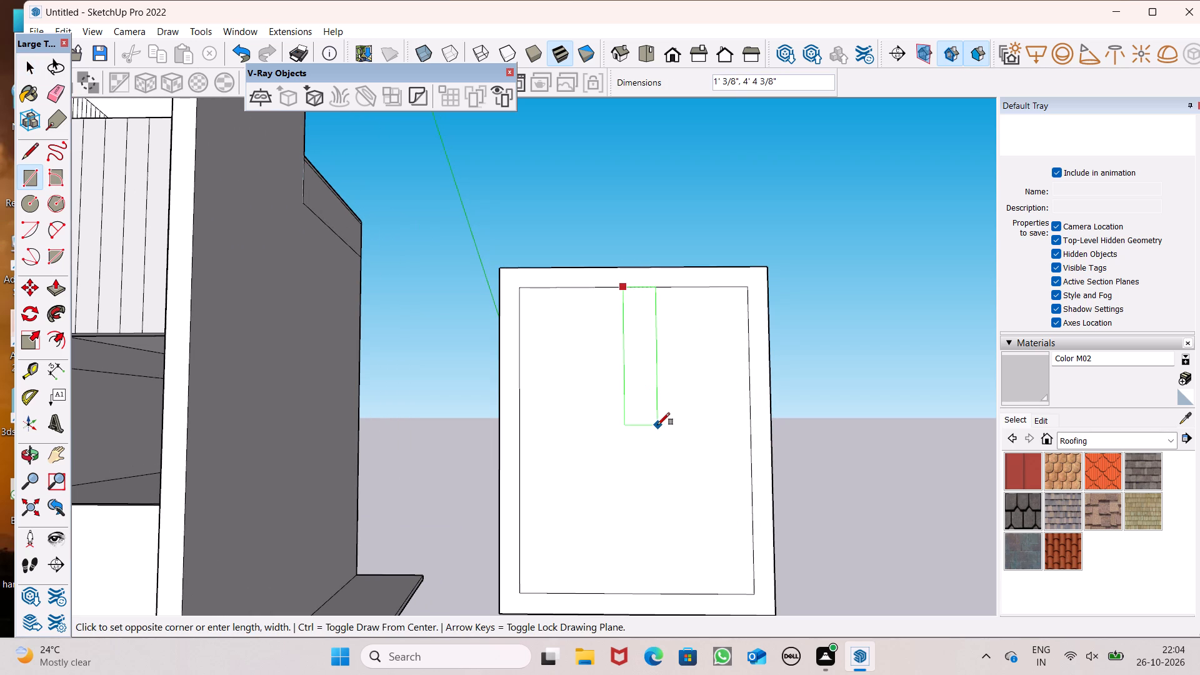
pyautogui.scroll(-5, 657, 425)
pyautogui.scroll(6, 652, 522)
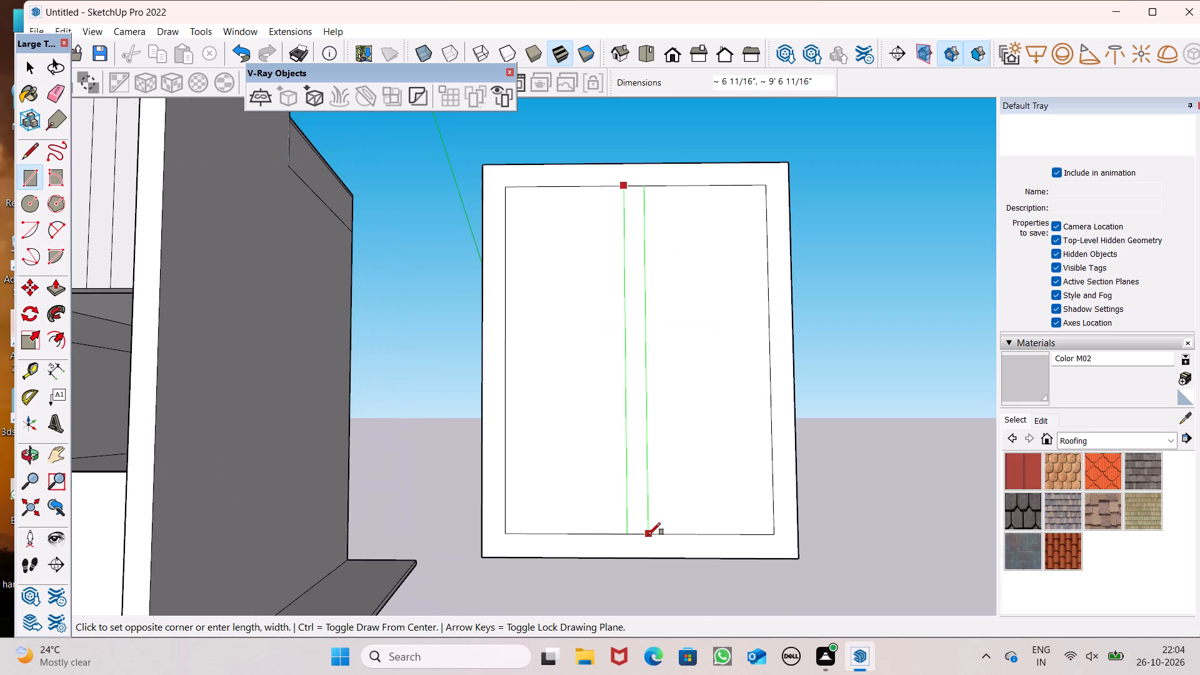
pyautogui.scroll(4, 647, 536)
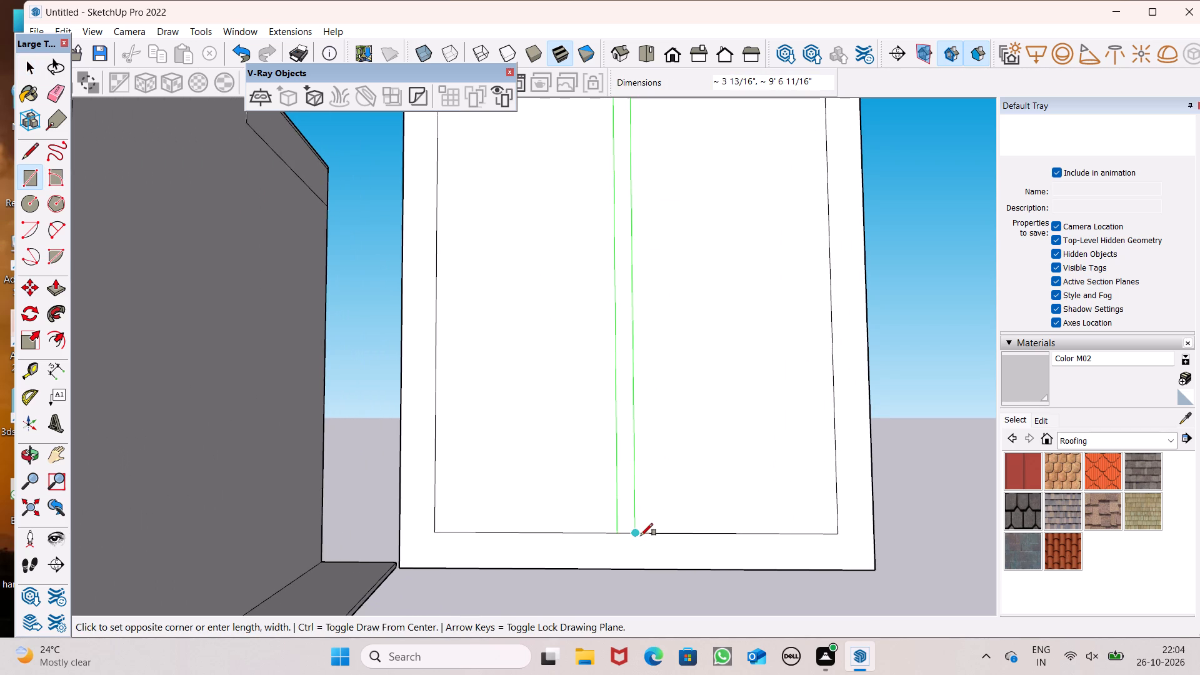
pyautogui.click(641, 536)
pyautogui.scroll(-3, 648, 519)
pyautogui.moveTo(704, 522); pyautogui.dragTo(696, 576, button='middle')
pyautogui.press('space')
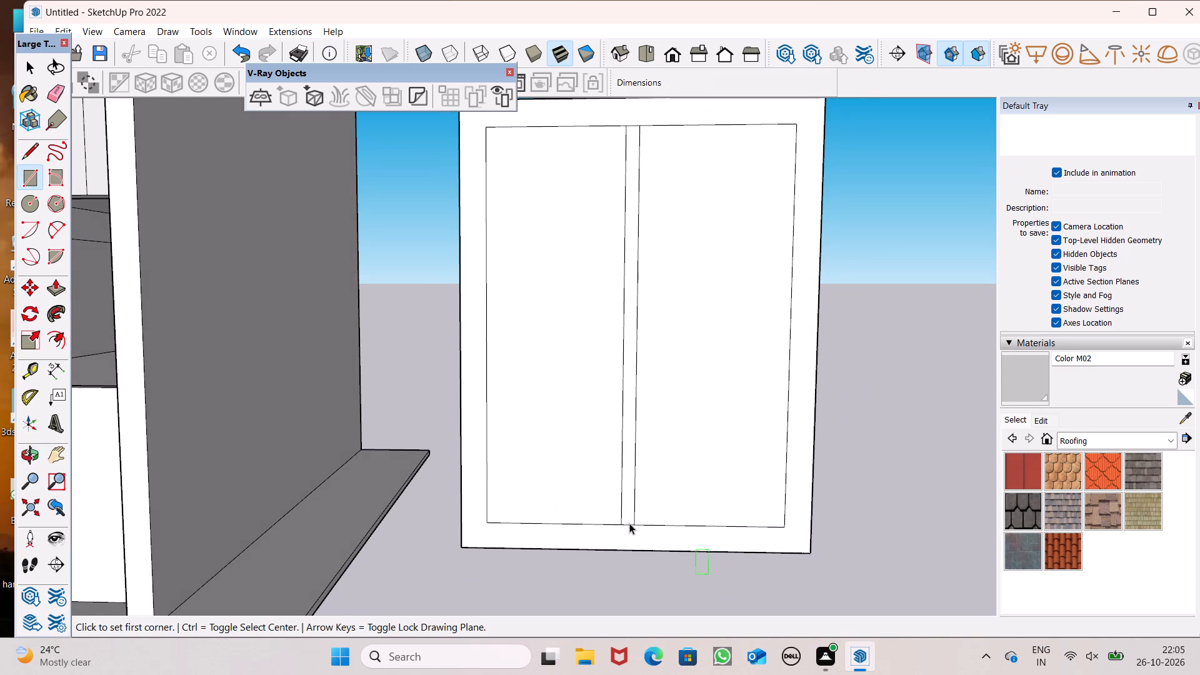
# Move the narrow vertical strip about 2 3/16" sideways along the frame's inner edge to centre it.
pyautogui.doubleClick(629, 515)
pyautogui.press('m')
pyautogui.press('Return')
pyautogui.scroll(-3, 630, 517)
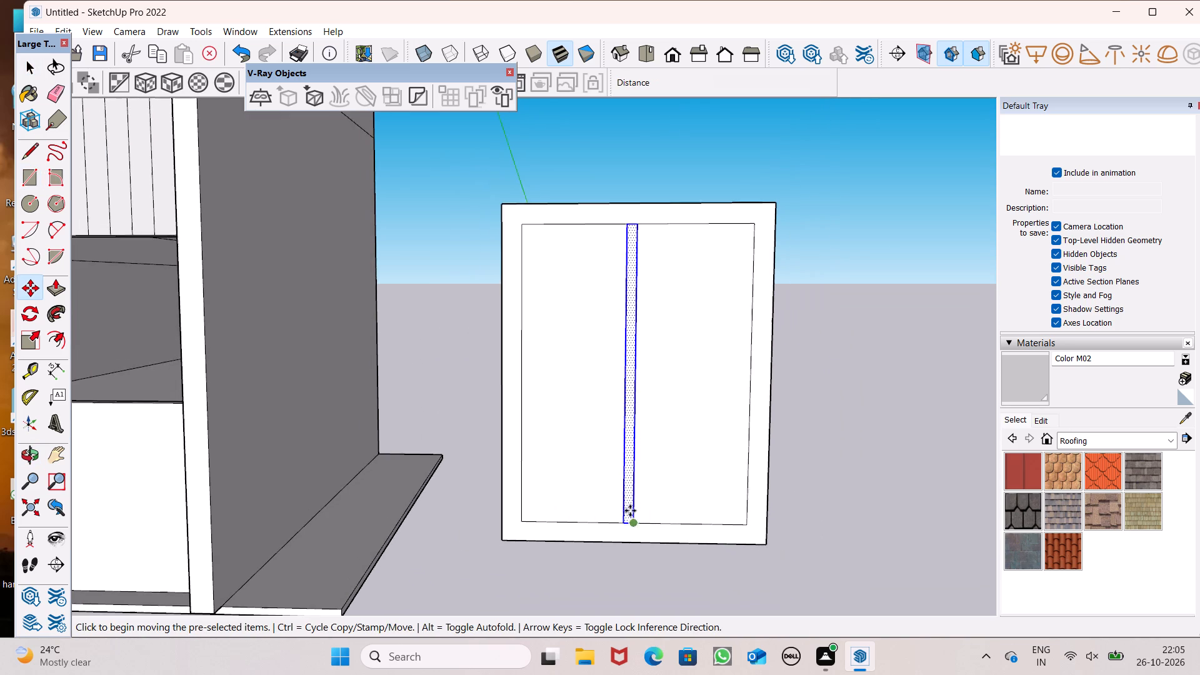
pyautogui.scroll(3, 631, 496)
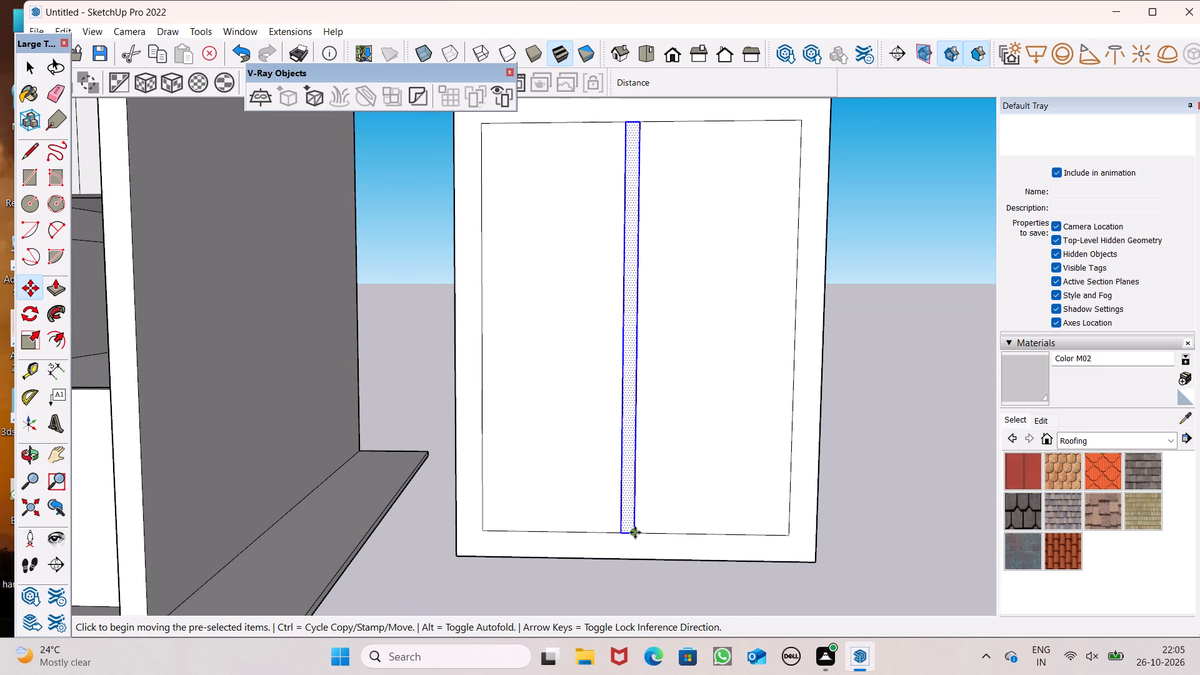
pyautogui.moveTo(635, 532); pyautogui.dragTo(642, 532)
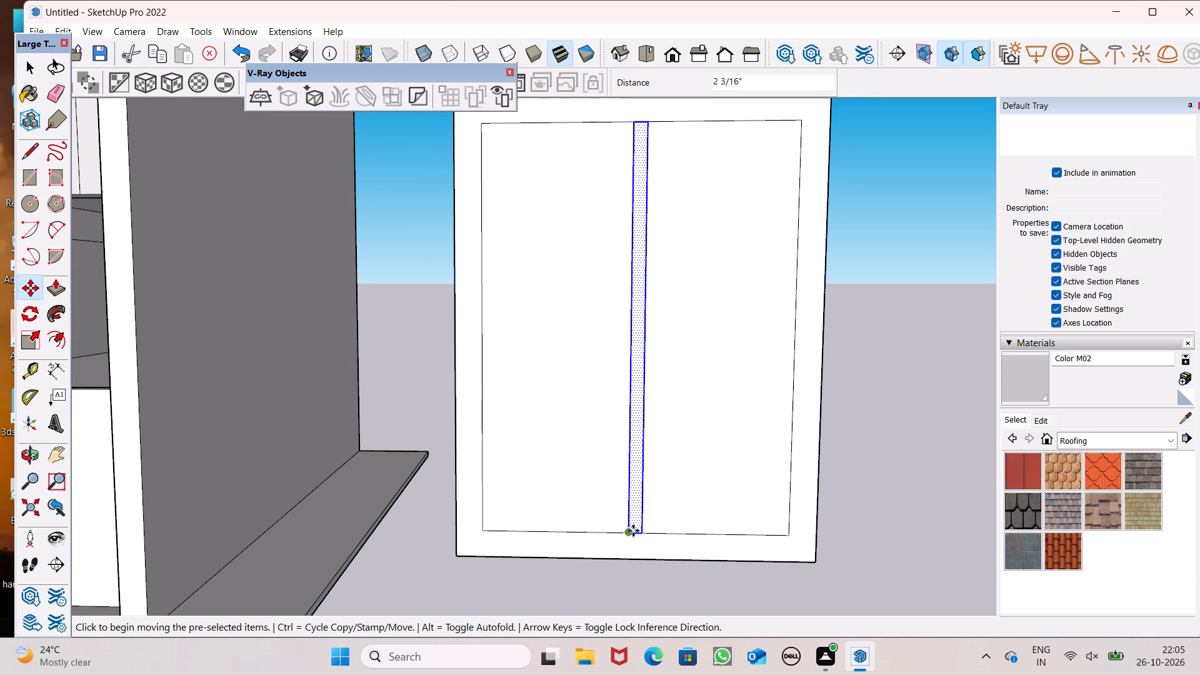
pyautogui.scroll(-2, 632, 527)
pyautogui.press('space')
pyautogui.click(836, 528)
pyautogui.scroll(-3, 764, 459)
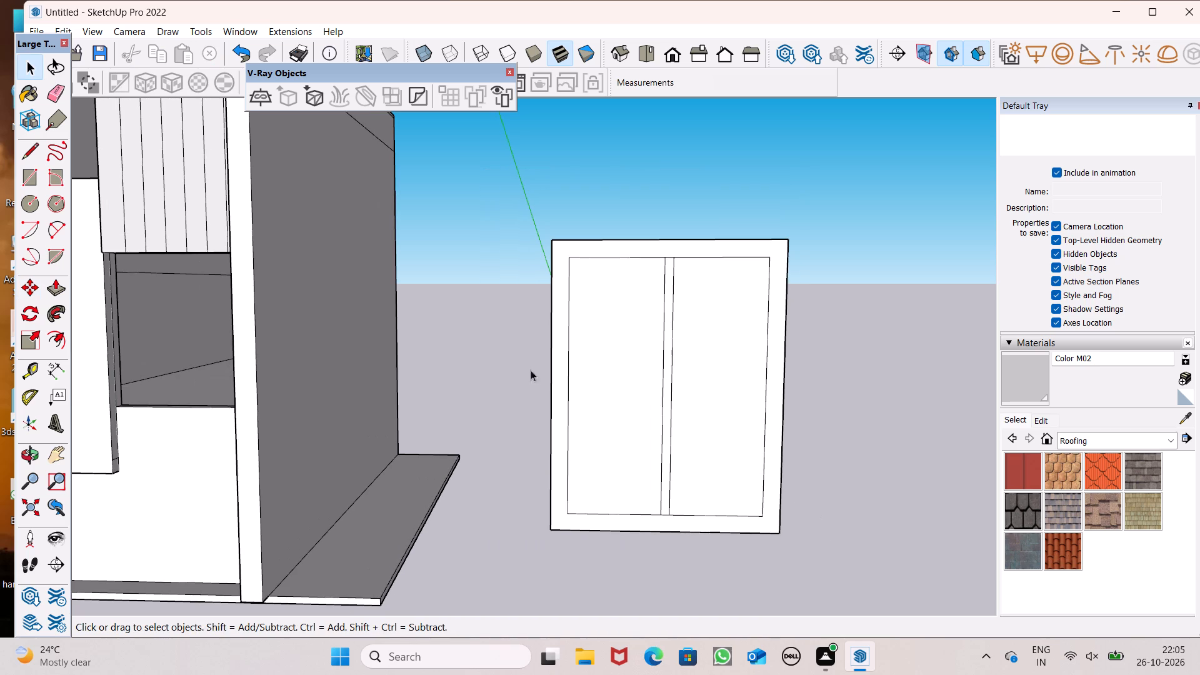
# Erase the short edge separating the top of the central strip from the outer frame border.
pyautogui.click(51, 96)
pyautogui.scroll(2, 426, 189)
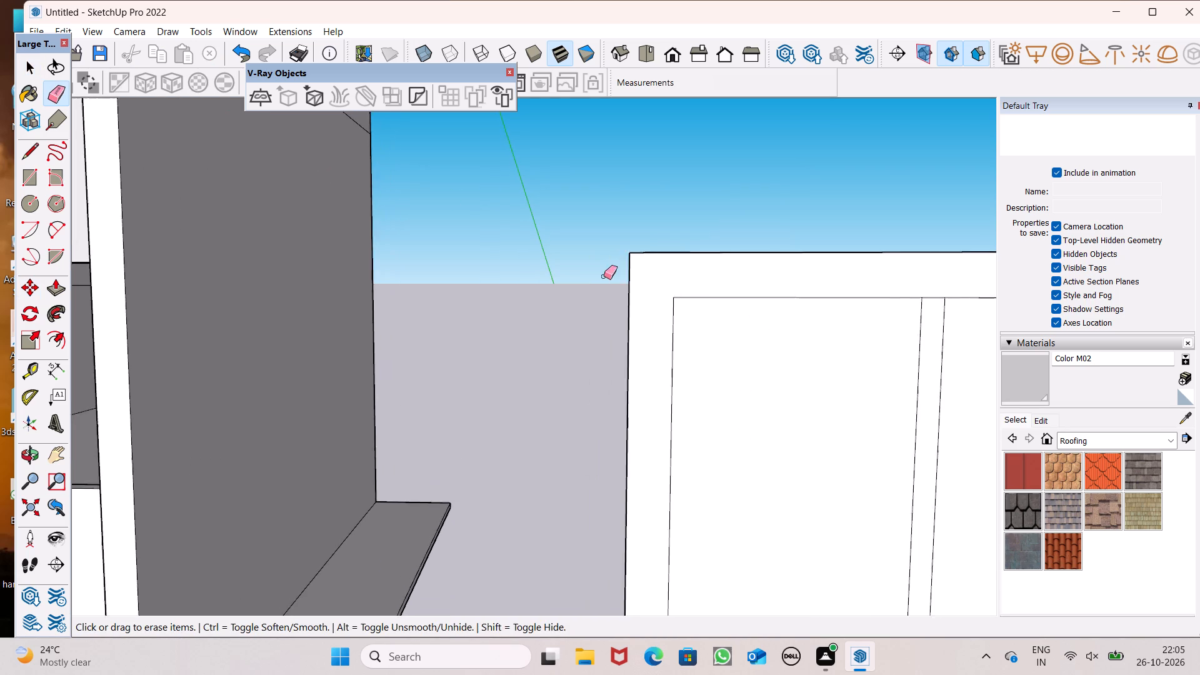
pyautogui.scroll(2, 604, 276)
pyautogui.scroll(-4, 651, 292)
pyautogui.scroll(3, 801, 329)
pyautogui.click(874, 292)
pyautogui.moveTo(872, 281); pyautogui.dragTo(874, 284)
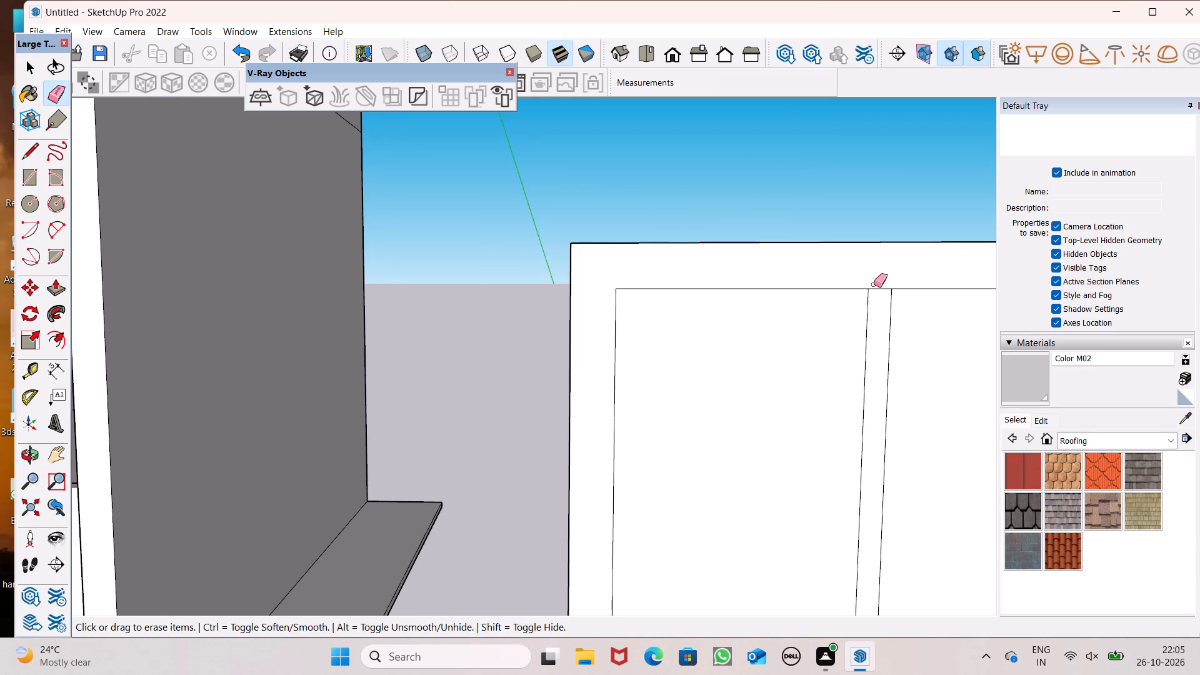
pyautogui.moveTo(874, 284); pyautogui.dragTo(875, 291)
pyautogui.scroll(-4, 667, 200)
pyautogui.press('space')
pyautogui.scroll(-2, 656, 205)
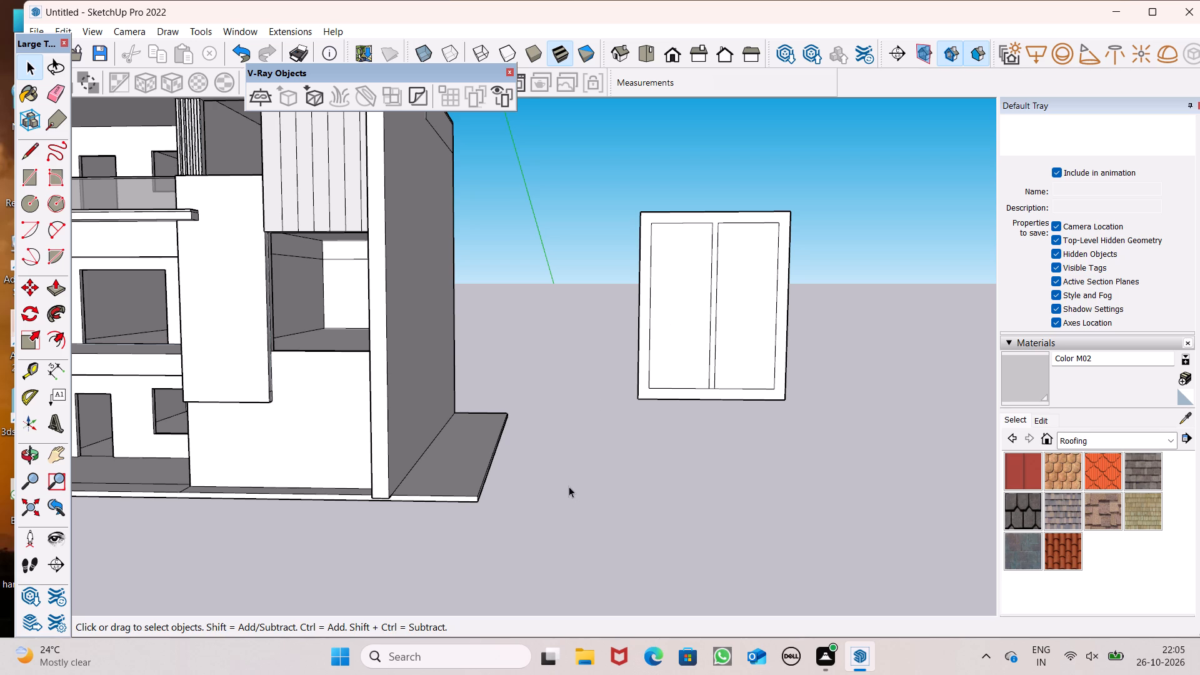
# Push/Pull the frame border and central strip forward about 6 9/16" from the two panes.
pyautogui.click(61, 286)
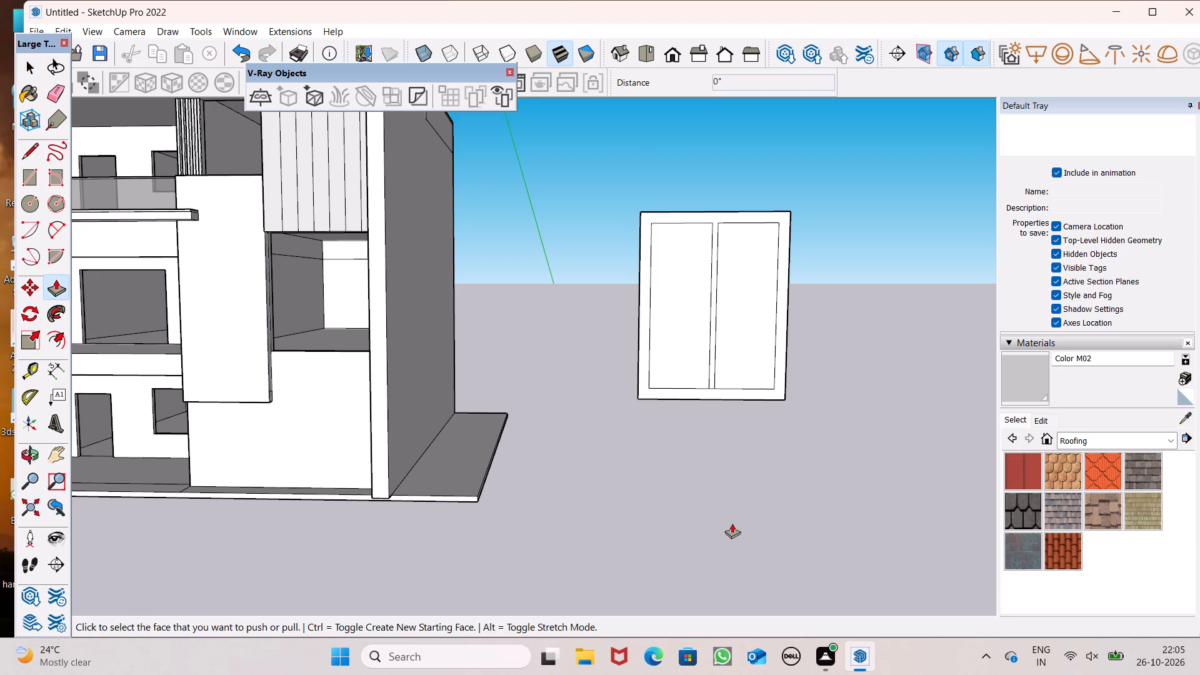
pyautogui.moveTo(793, 439); pyautogui.dragTo(681, 497, button='middle')
pyautogui.scroll(-3, 754, 396)
pyautogui.scroll(4, 626, 490)
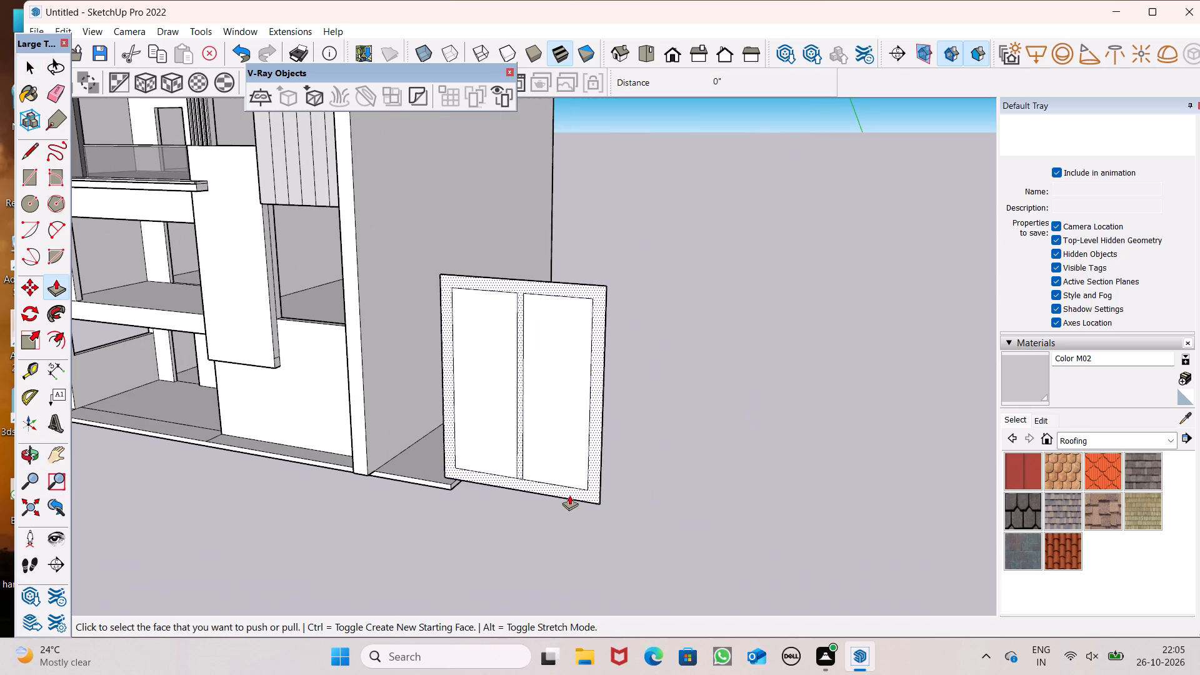
pyautogui.keyDown('ctrl'); pyautogui.click(592, 489); pyautogui.keyUp('ctrl')
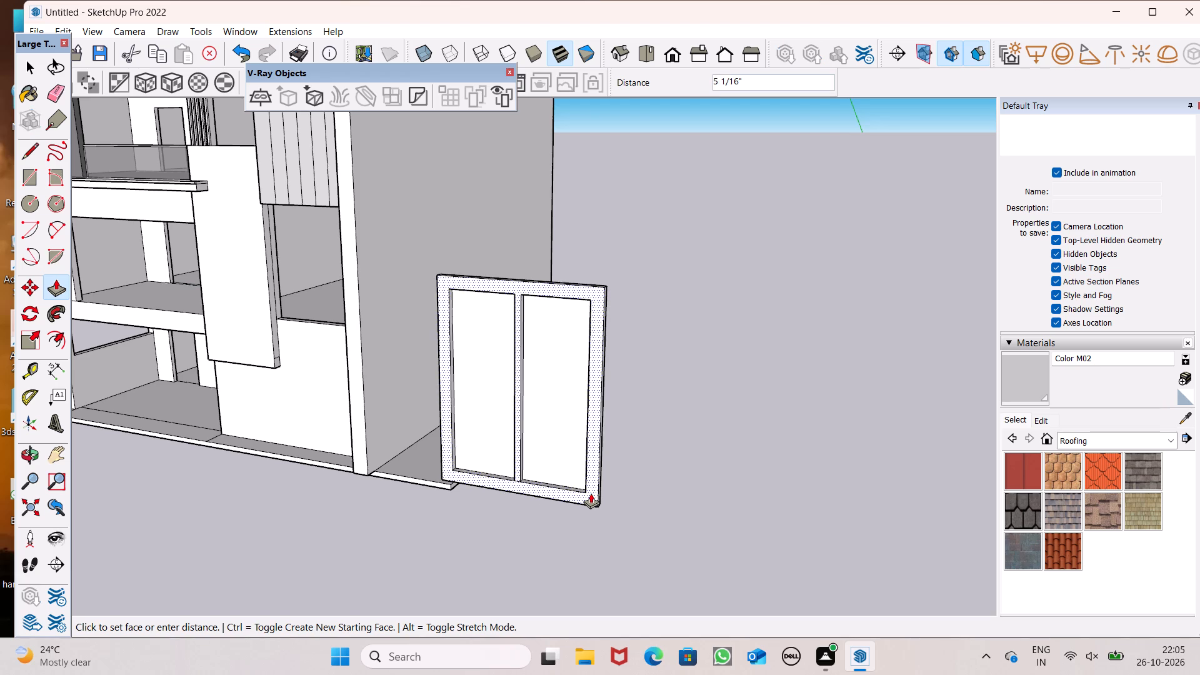
pyautogui.moveTo(695, 510); pyautogui.dragTo(831, 517, button='middle')
pyautogui.scroll(1, 799, 489)
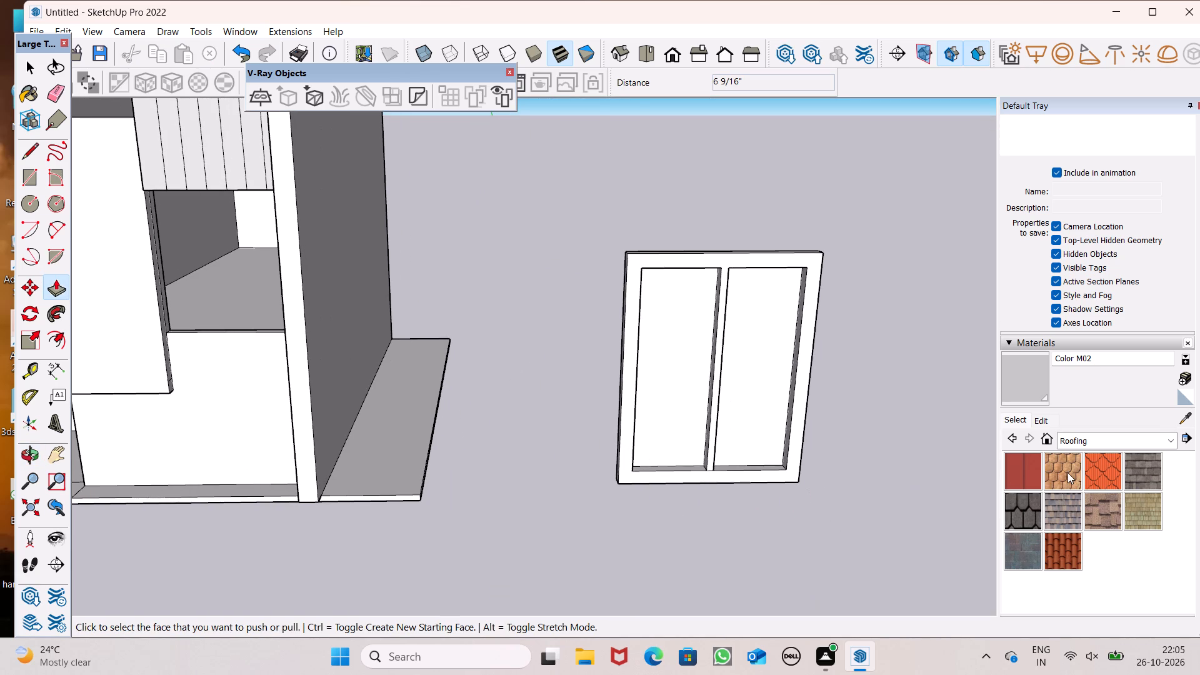
pyautogui.press('space')
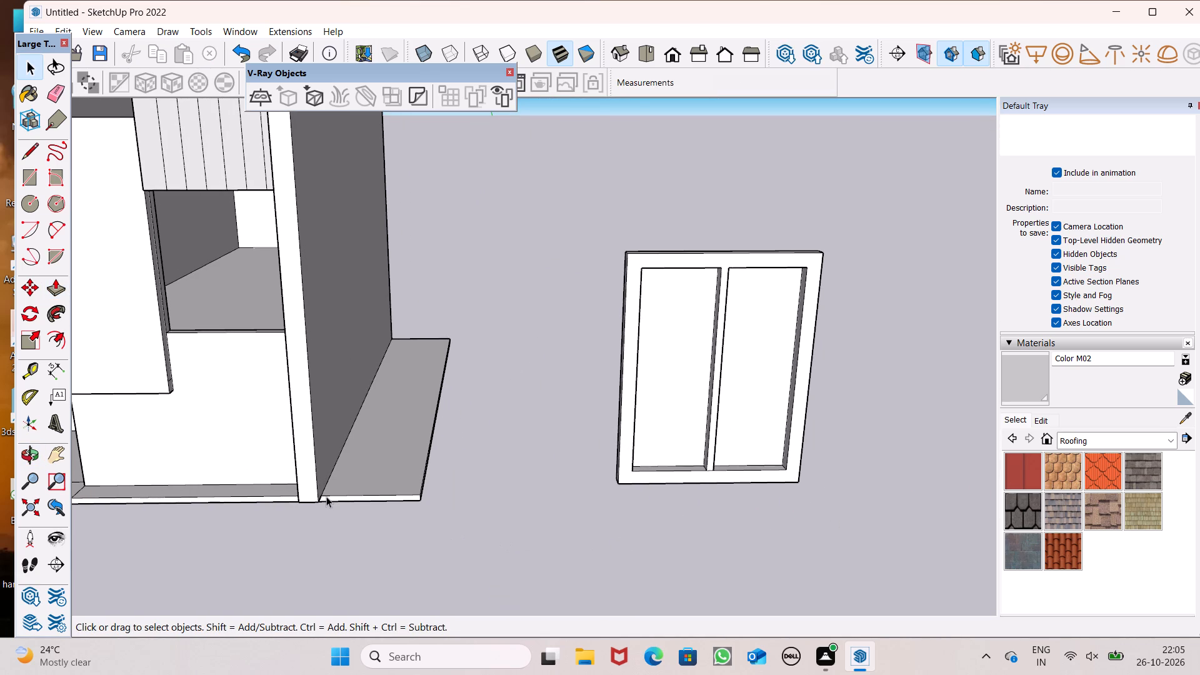
# Draw a second vertical rectangle, 4' by 7', beside the two-pane window frame.
pyautogui.scroll(-4, 325, 496)
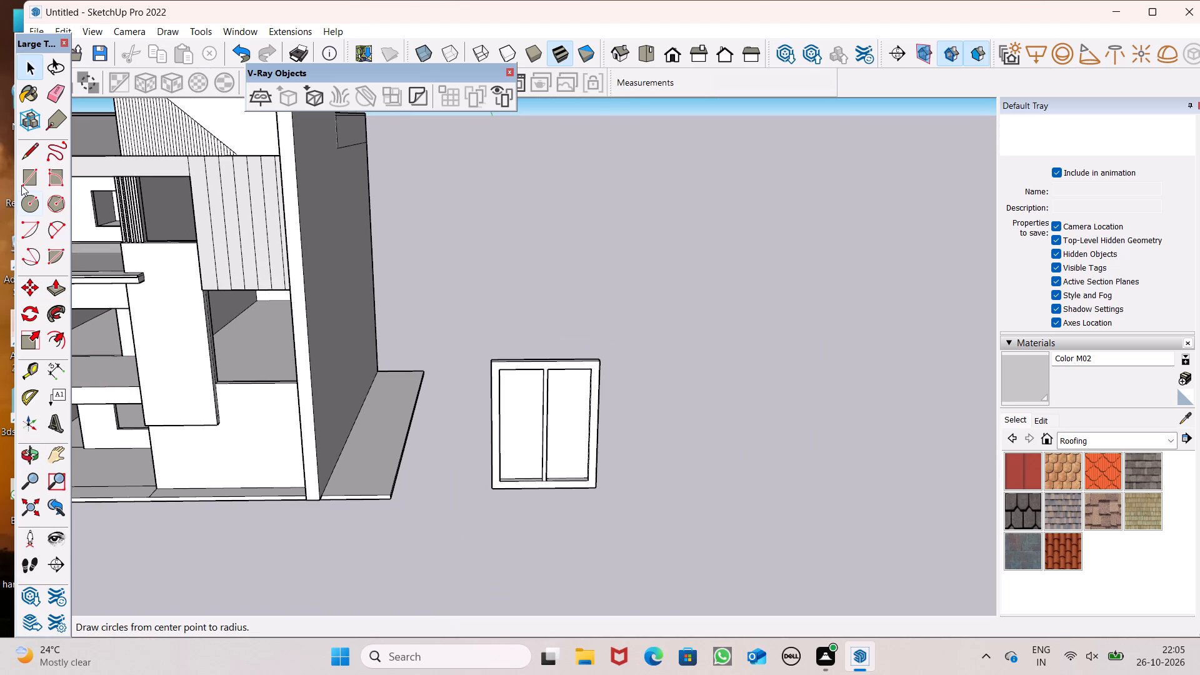
pyautogui.click(21, 182)
pyautogui.moveTo(655, 463); pyautogui.dragTo(646, 384, button='middle')
pyautogui.middleClick(645, 379)
pyautogui.click(657, 262)
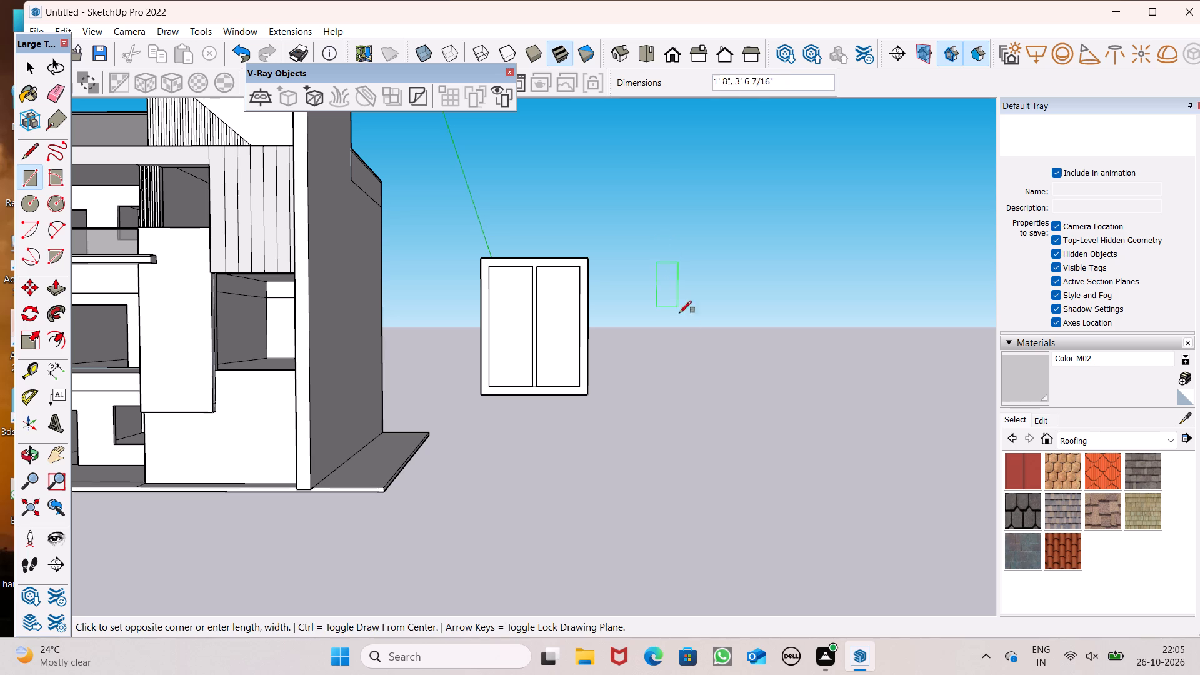
pyautogui.scroll(-3, 722, 375)
pyautogui.scroll(1, 731, 375)
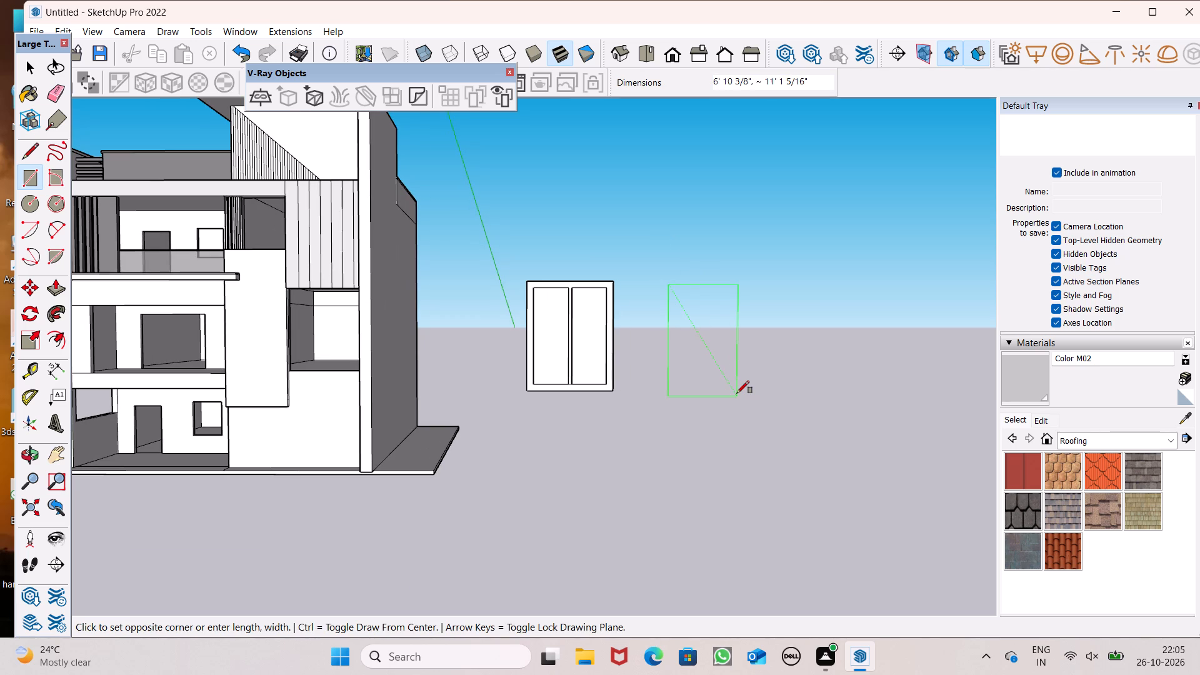
pyautogui.write("4',")
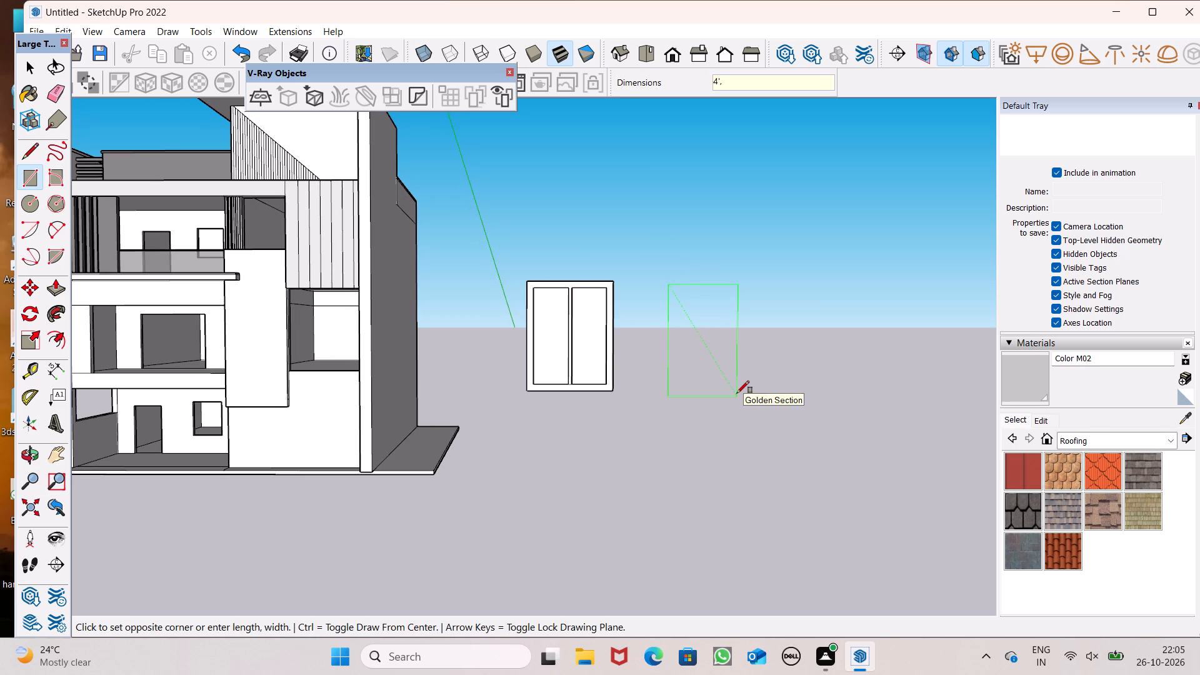
pyautogui.write("7'")
pyautogui.press('Return')
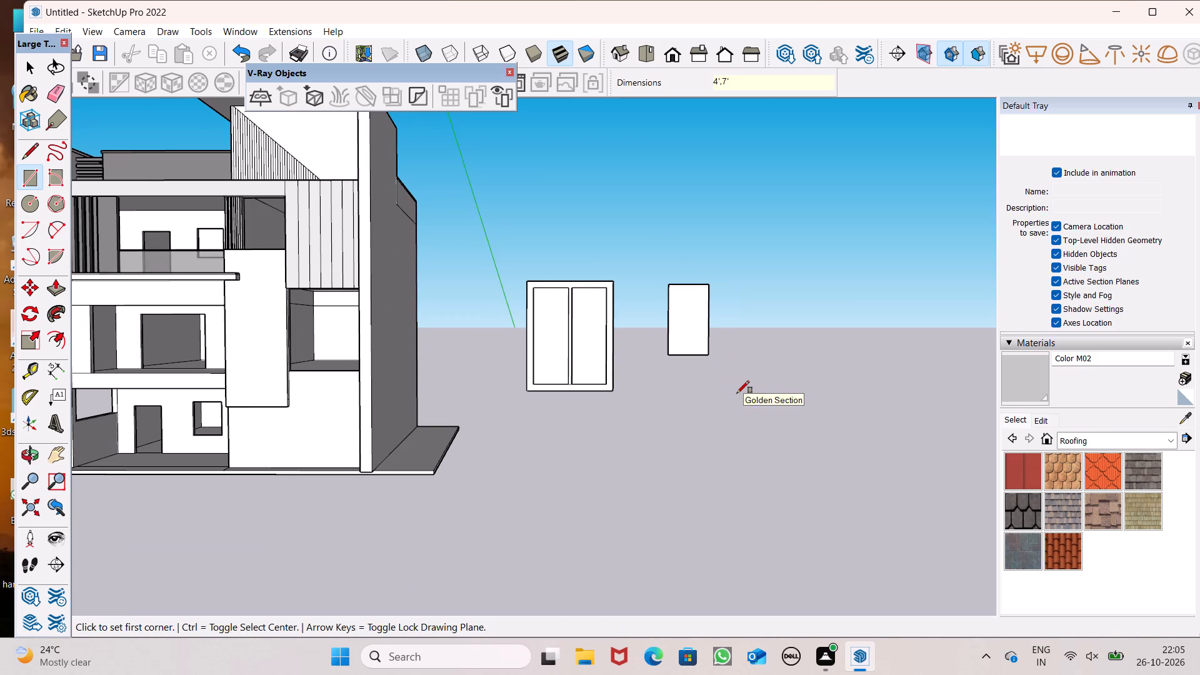
pyautogui.press('space')
# Offset the outline of the 4' by 7' rectangle inward about 3 1/16" to form a door frame border.
pyautogui.scroll(5, 676, 298)
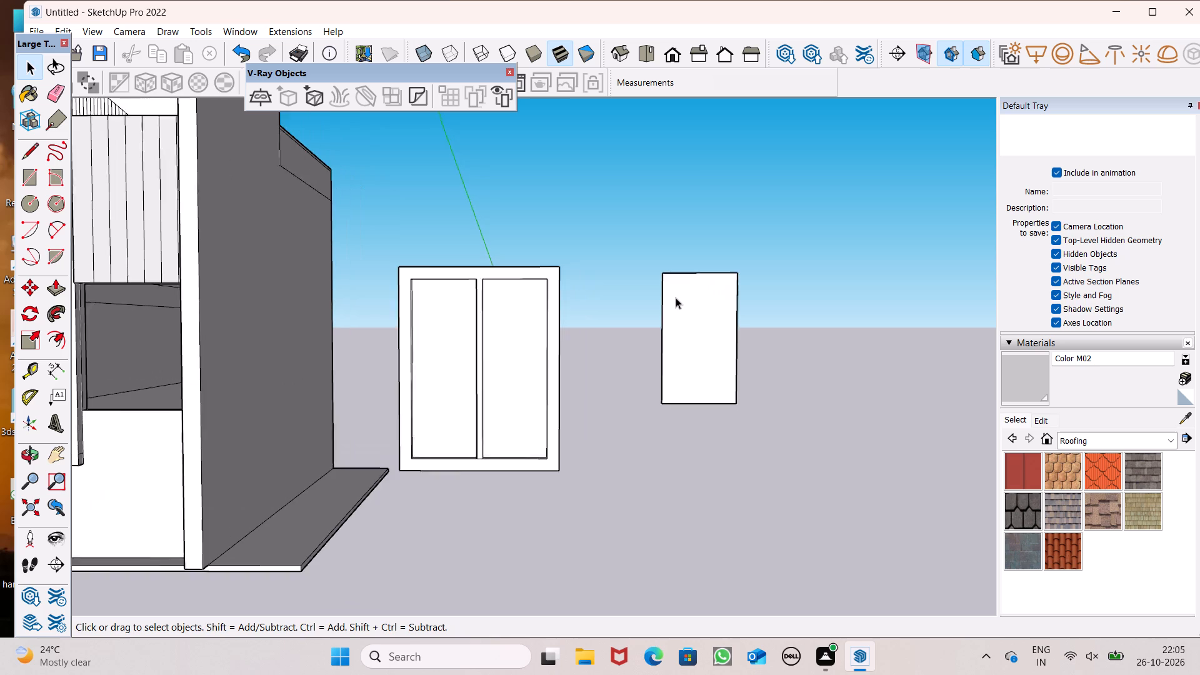
pyautogui.scroll(9, 676, 297)
pyautogui.click(59, 339)
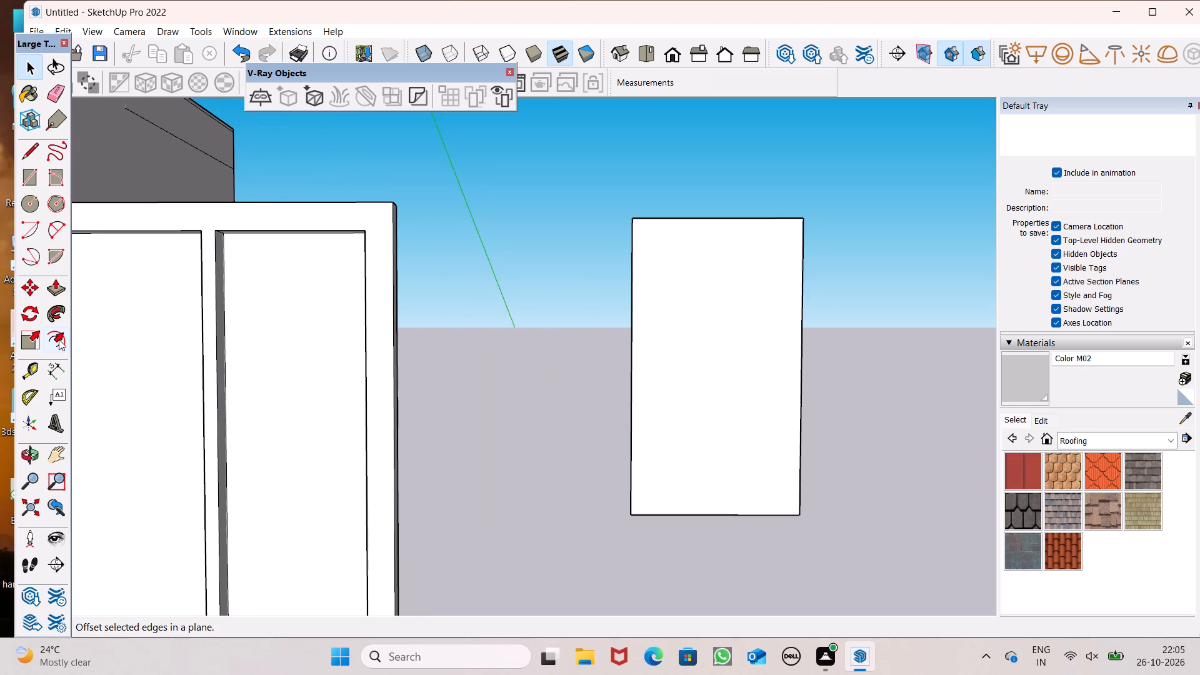
pyautogui.scroll(2, 632, 361)
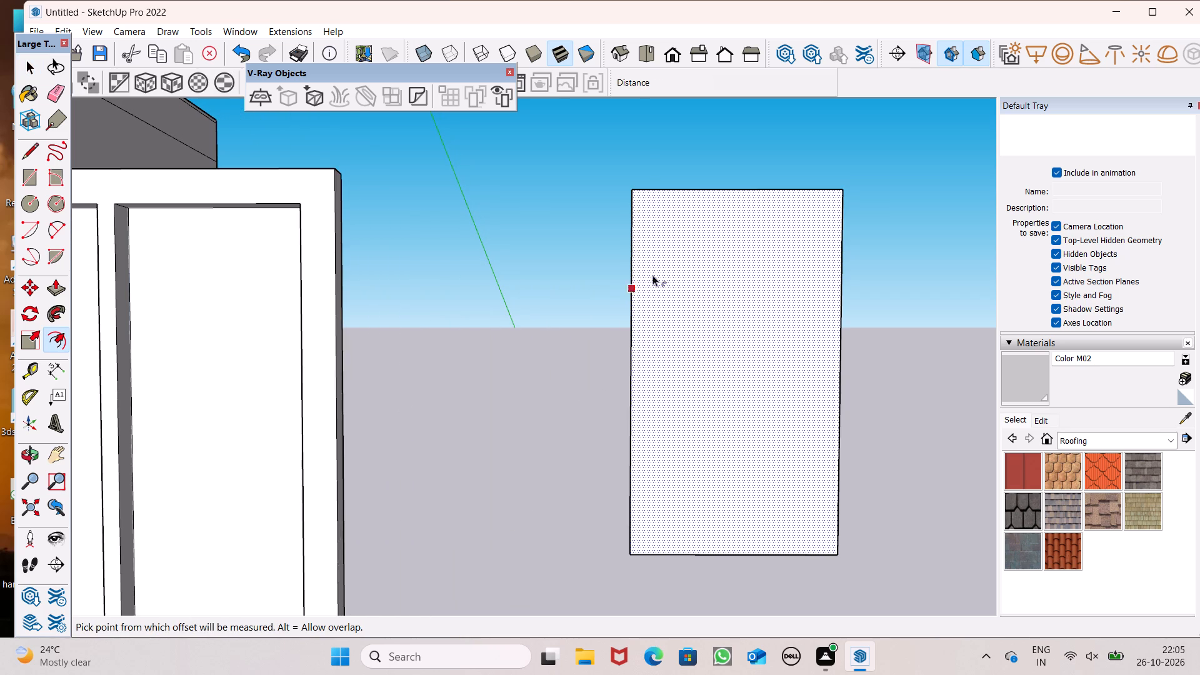
pyautogui.click(690, 204)
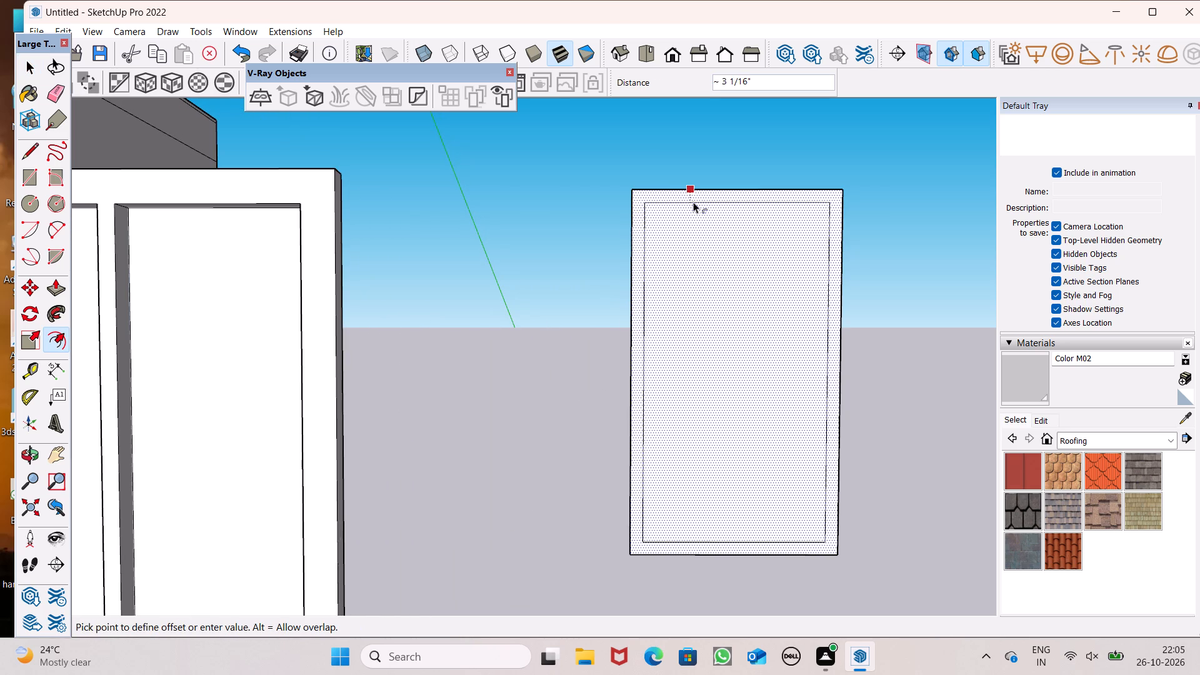
pyautogui.press('space')
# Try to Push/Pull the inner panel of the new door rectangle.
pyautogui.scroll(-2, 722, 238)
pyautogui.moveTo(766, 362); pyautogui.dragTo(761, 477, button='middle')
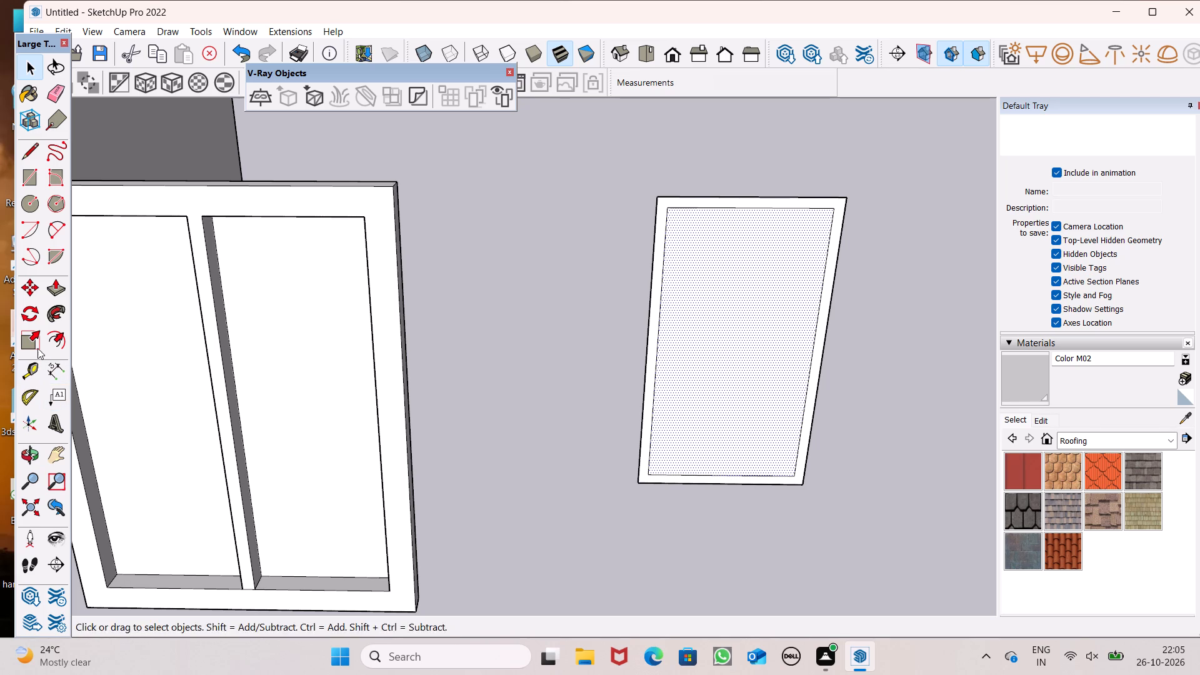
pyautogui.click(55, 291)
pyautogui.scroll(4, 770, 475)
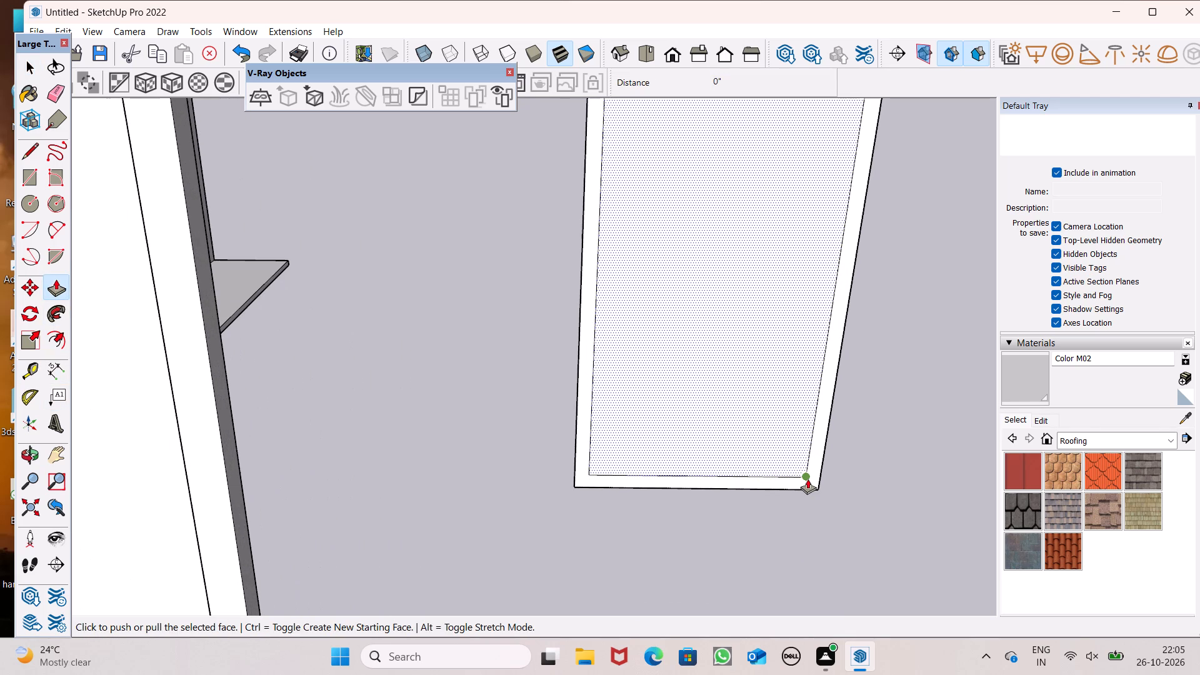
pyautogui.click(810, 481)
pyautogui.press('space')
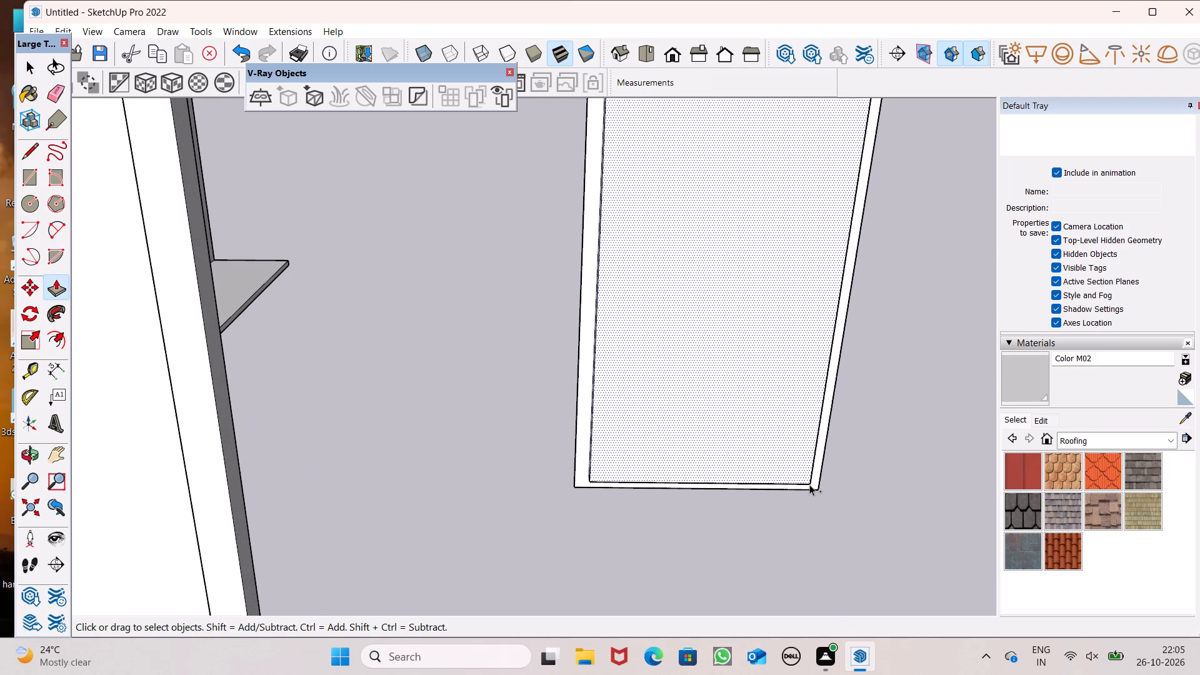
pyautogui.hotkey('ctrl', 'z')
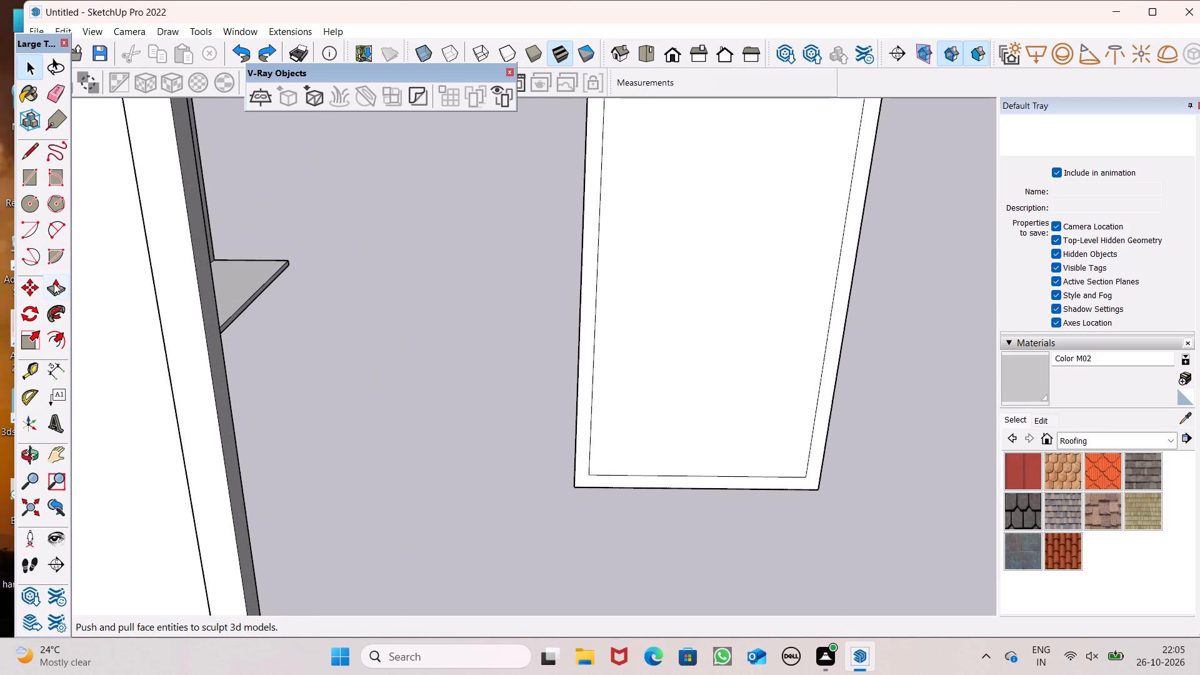
# Push/Pull the door's frame border forward 3" from the inner panel.
pyautogui.moveTo(54, 283); pyautogui.dragTo(64, 286)
pyautogui.moveTo(811, 483); pyautogui.dragTo(811, 494)
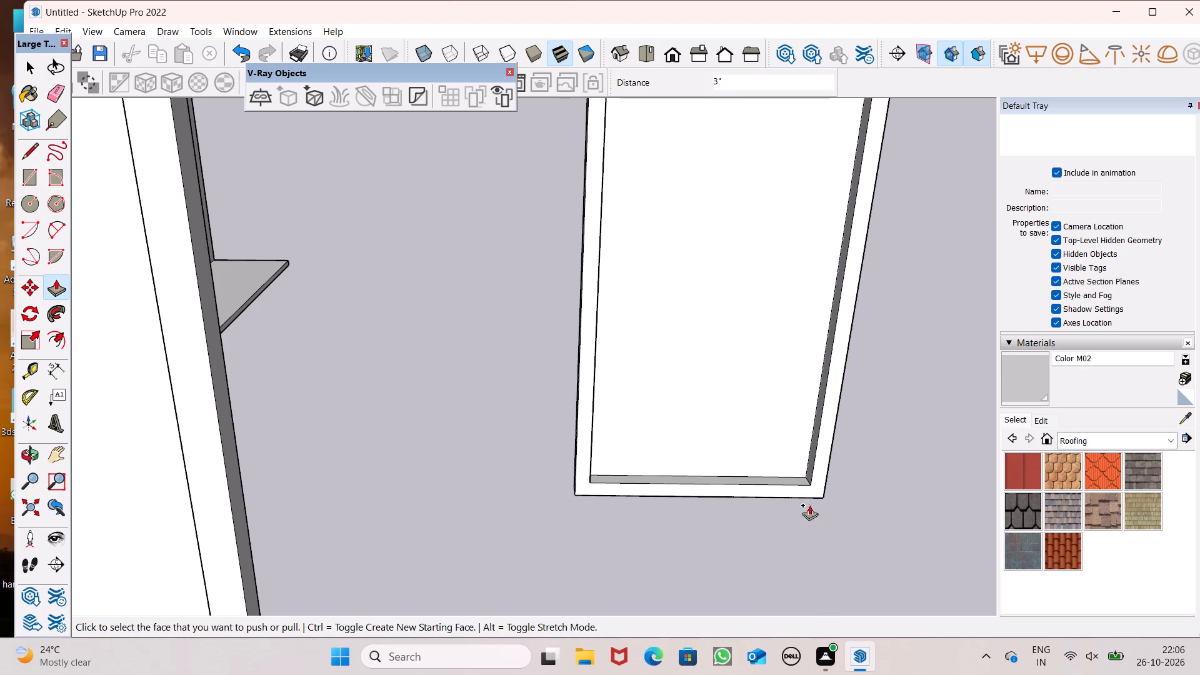
pyautogui.moveTo(855, 537); pyautogui.dragTo(814, 544, button='middle')
pyautogui.scroll(-1, 811, 546)
pyautogui.press('space')
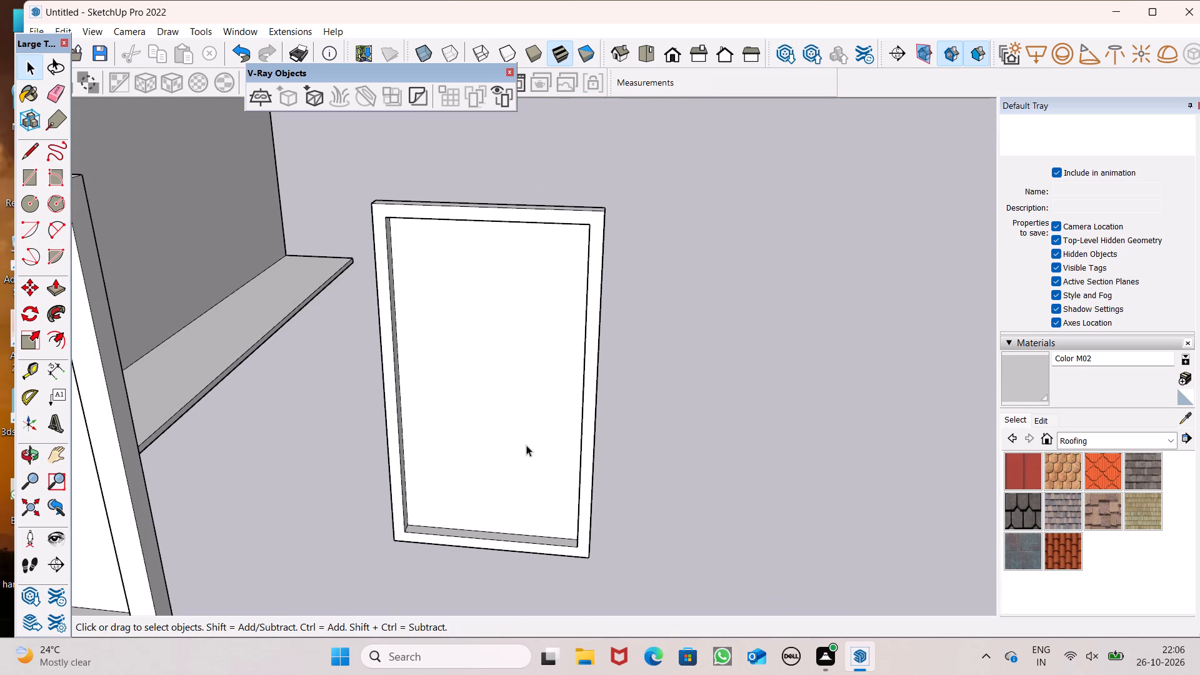
# Draw a narrow vertical rectangle for a handle on the door panel, close to the frame's left-hand side.
pyautogui.scroll(-1, 526, 429)
pyautogui.click(38, 177)
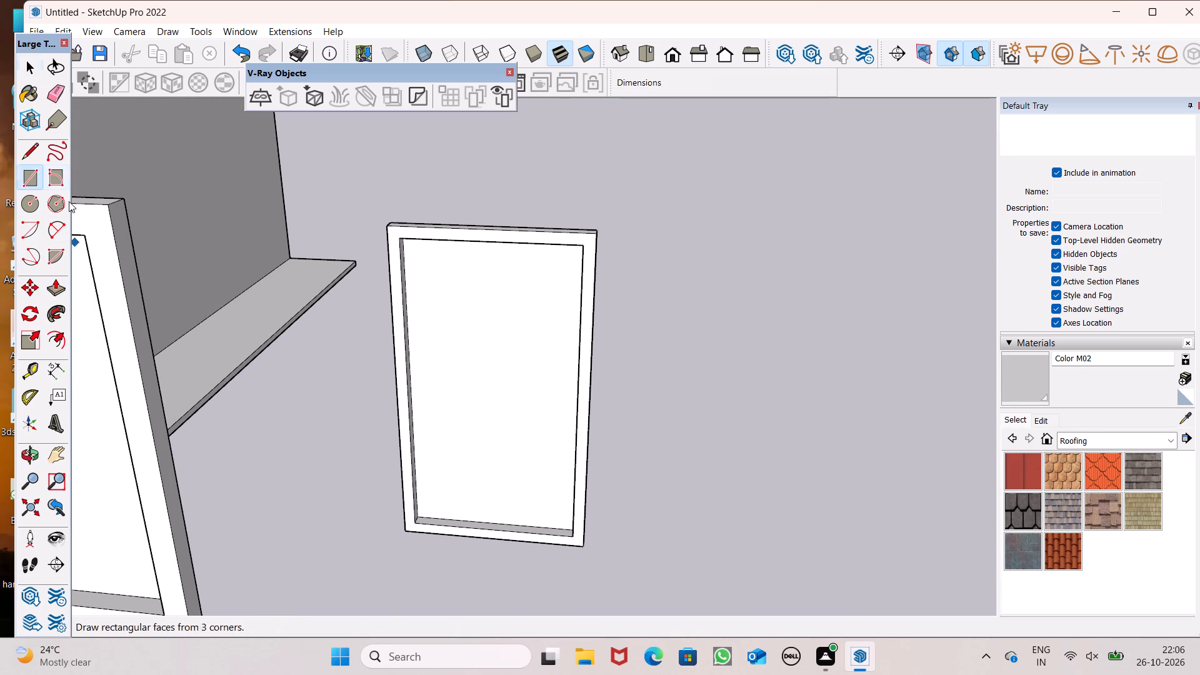
pyautogui.moveTo(504, 434); pyautogui.dragTo(533, 322, button='middle')
pyautogui.scroll(4, 432, 361)
pyautogui.scroll(-3, 435, 357)
pyautogui.scroll(1, 430, 362)
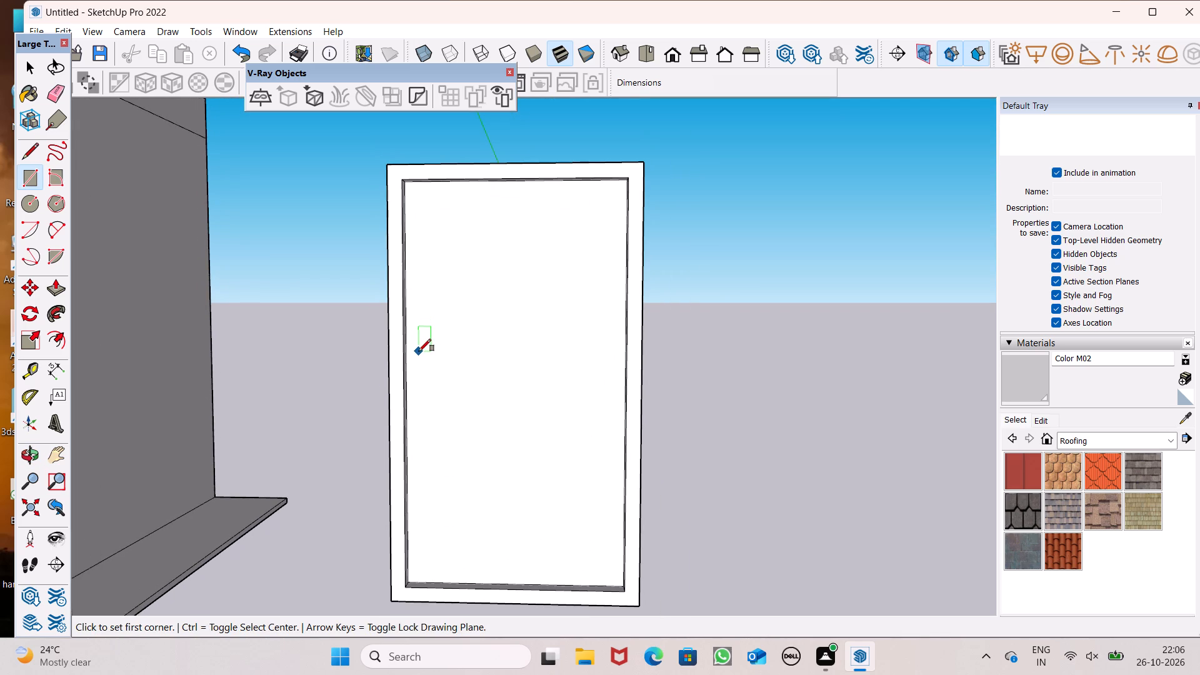
pyautogui.moveTo(419, 351); pyautogui.dragTo(429, 372)
pyautogui.scroll(-4, 447, 405)
pyautogui.scroll(4, 450, 454)
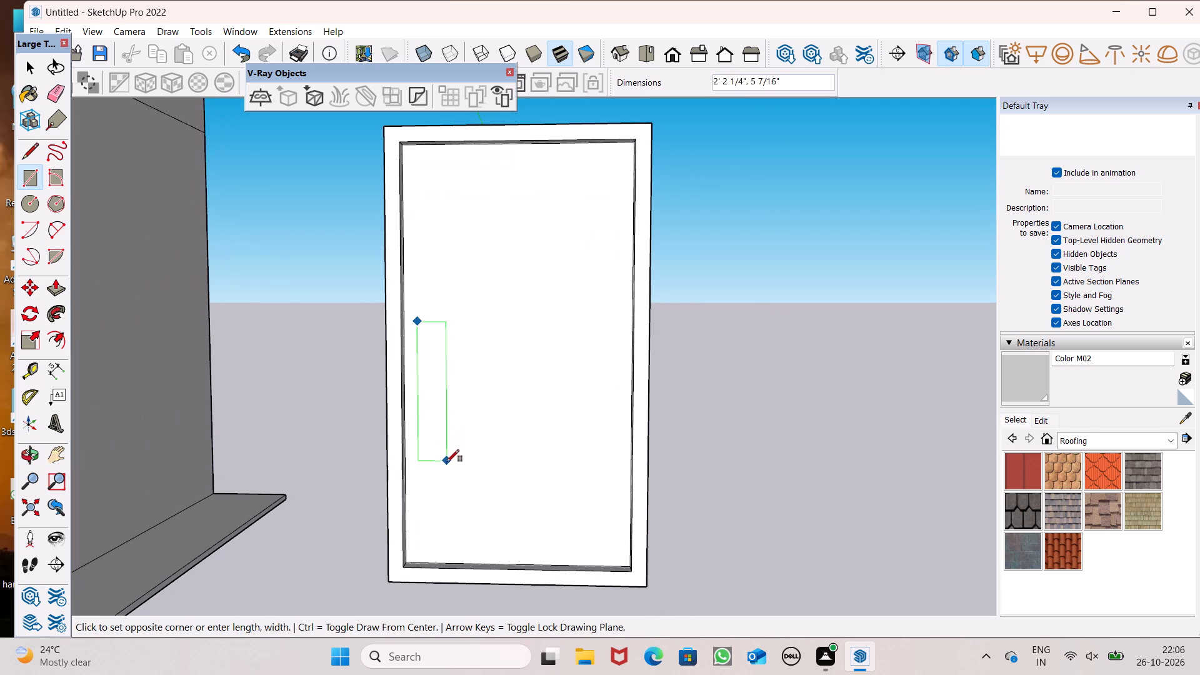
pyautogui.click(436, 492)
pyautogui.scroll(-4, 459, 375)
pyautogui.moveTo(505, 400); pyautogui.dragTo(509, 410, button='middle')
pyautogui.scroll(3, 427, 371)
pyautogui.press('space')
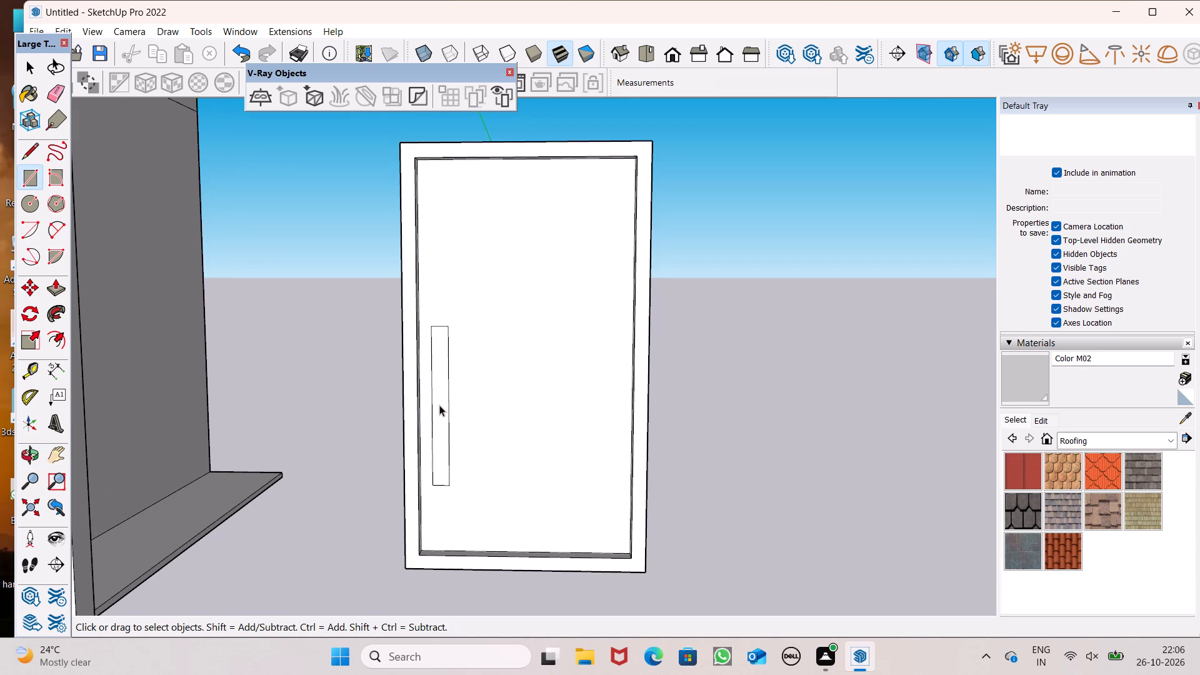
# Move the narrow handle rectangle slightly upward on the door panel.
pyautogui.doubleClick(439, 405)
pyautogui.press('m')
pyautogui.press('Return')
pyautogui.moveTo(446, 411); pyautogui.dragTo(446, 409)
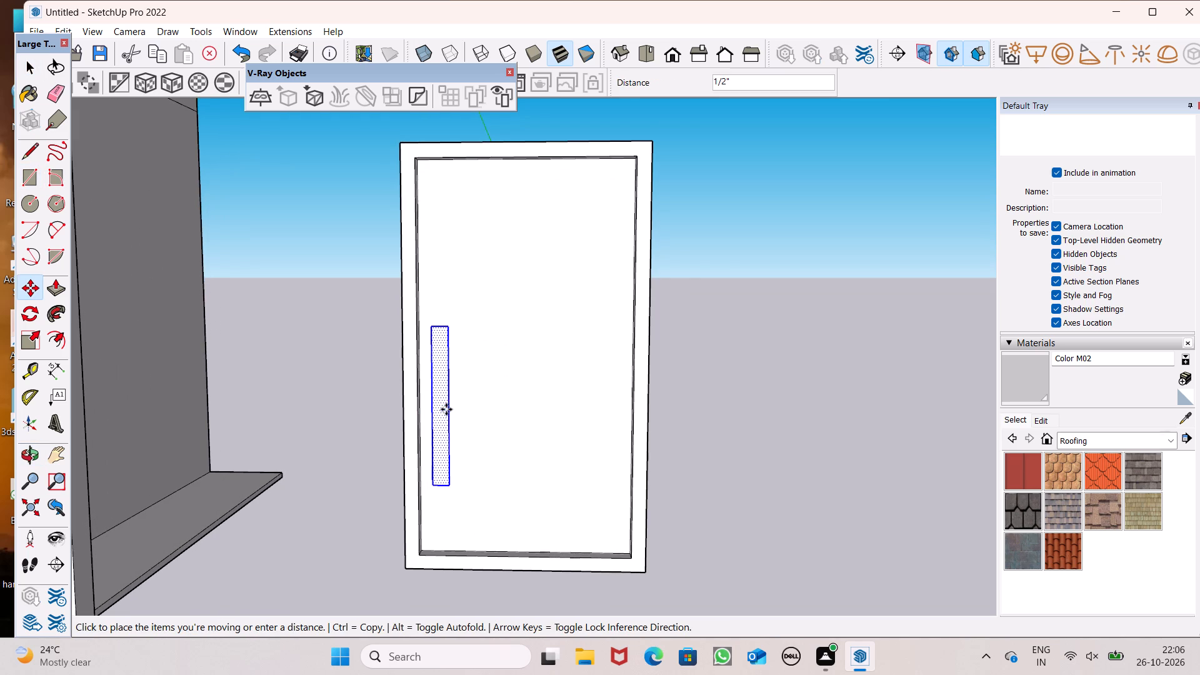
pyautogui.moveTo(446, 409); pyautogui.dragTo(445, 384)
pyautogui.press('space')
pyautogui.click(362, 372)
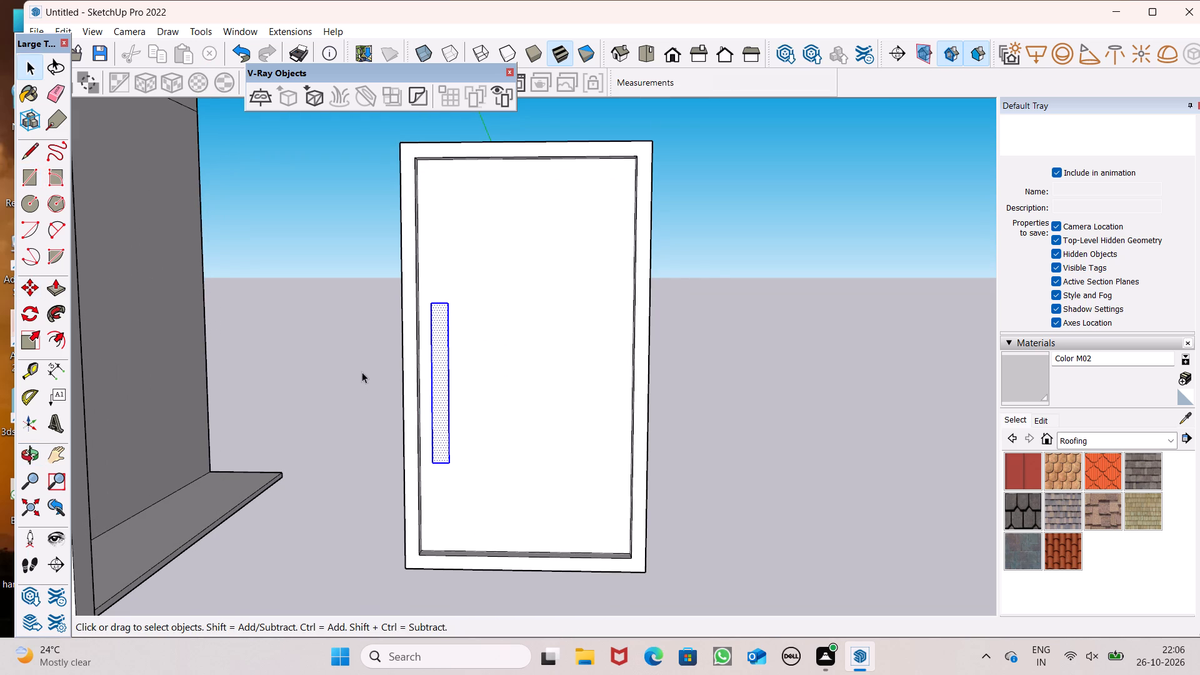
# Push/Pull the handle rectangle forward out of the door panel.
pyautogui.click(49, 290)
pyautogui.moveTo(439, 421); pyautogui.dragTo(284, 496, button='middle')
pyautogui.scroll(5, 449, 417)
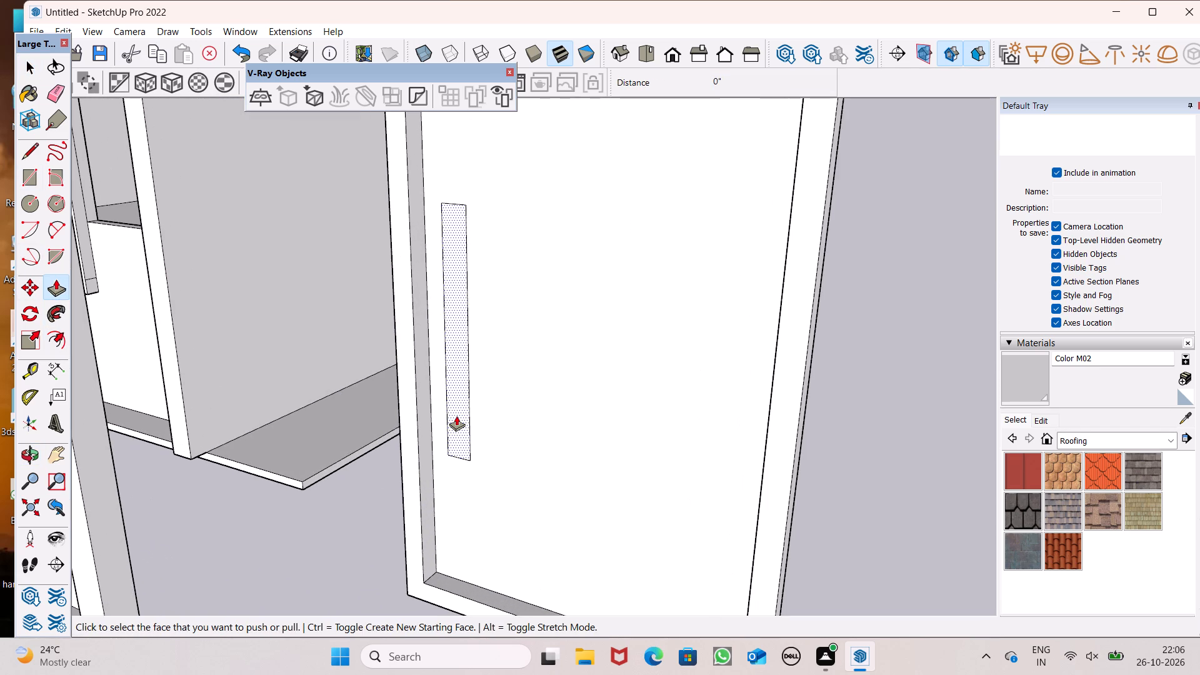
pyautogui.moveTo(456, 417); pyautogui.dragTo(451, 428)
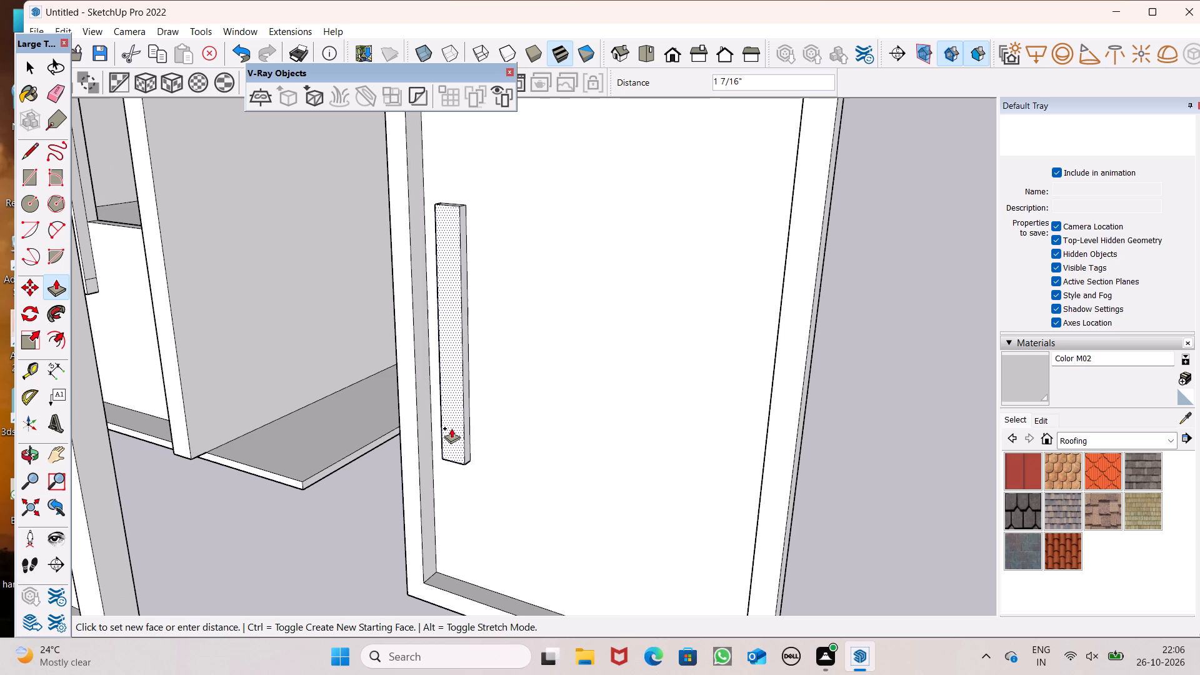
pyautogui.moveTo(451, 428); pyautogui.dragTo(449, 429)
pyautogui.moveTo(486, 427); pyautogui.dragTo(736, 428, button='middle')
pyautogui.press('space')
pyautogui.scroll(-3, 331, 382)
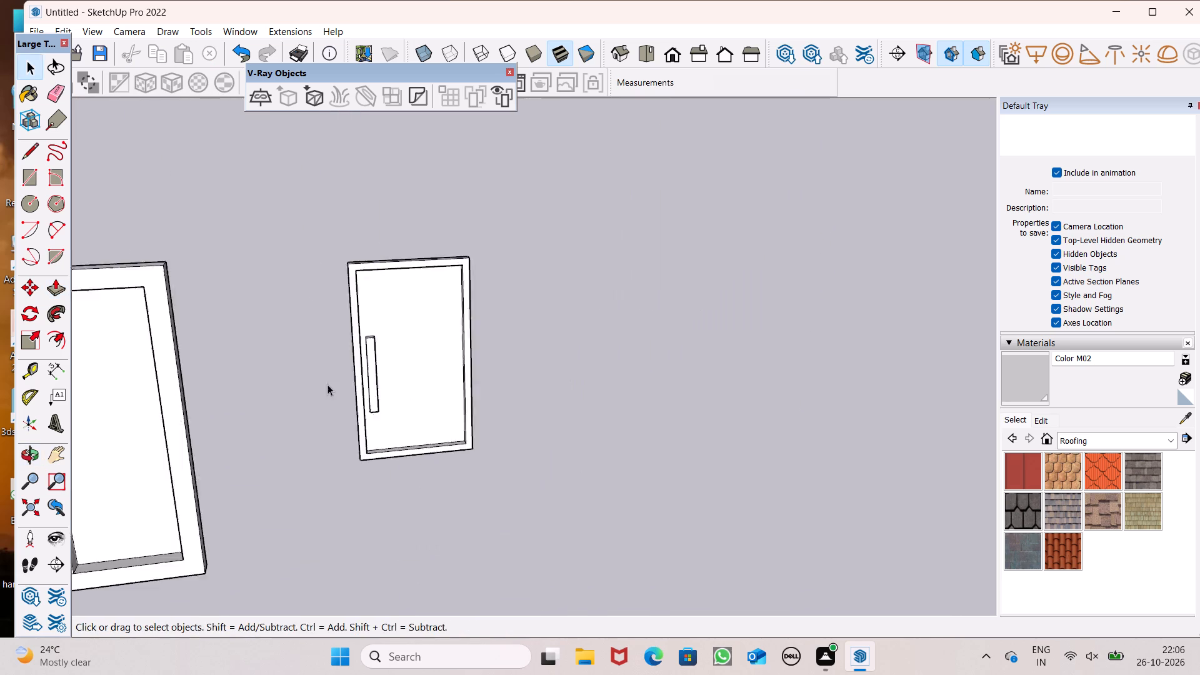
# Copy the complete door with its frame and handle sideways, away from the two-pane window frame.
pyautogui.scroll(-3, 327, 384)
pyautogui.moveTo(492, 412); pyautogui.dragTo(480, 337, button='middle')
pyautogui.scroll(-1, 563, 364)
pyautogui.scroll(3, 397, 411)
pyautogui.scroll(-2, 397, 407)
pyautogui.moveTo(486, 402); pyautogui.dragTo(442, 398, button='middle')
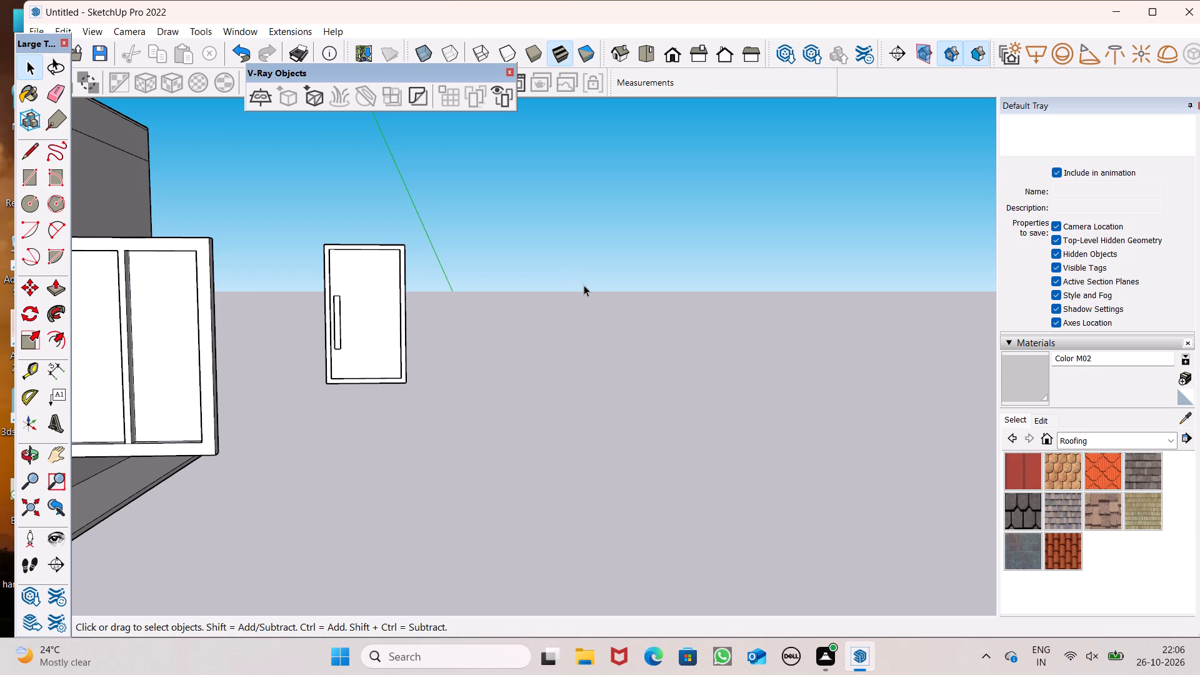
pyautogui.scroll(3, 373, 349)
pyautogui.tripleClick(362, 355)
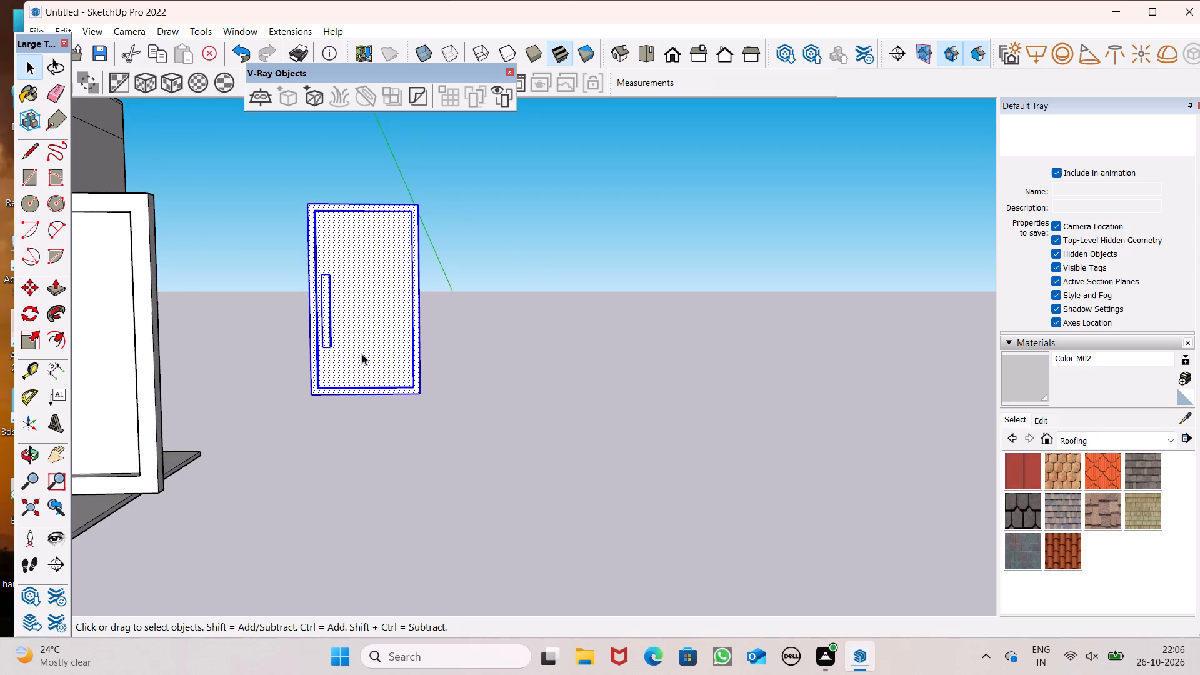
pyautogui.click(362, 354)
pyautogui.press('m')
pyautogui.press('Return')
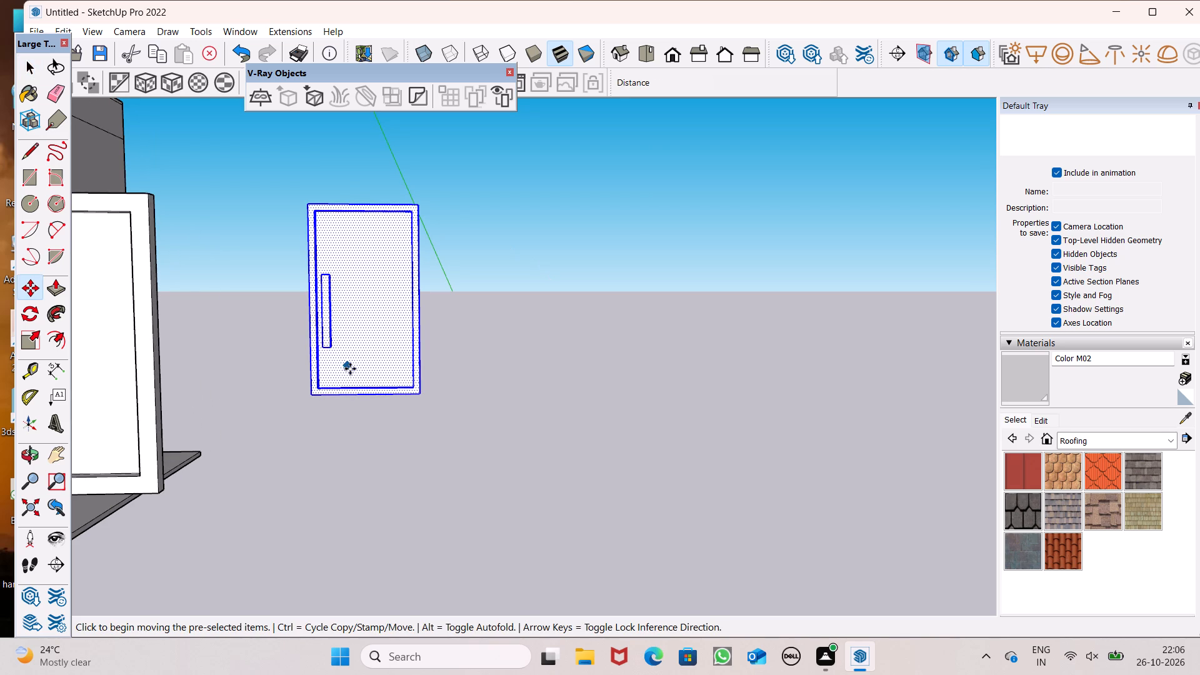
pyautogui.moveTo(351, 369); pyautogui.dragTo(538, 375)
pyautogui.press('space')
pyautogui.click(628, 424)
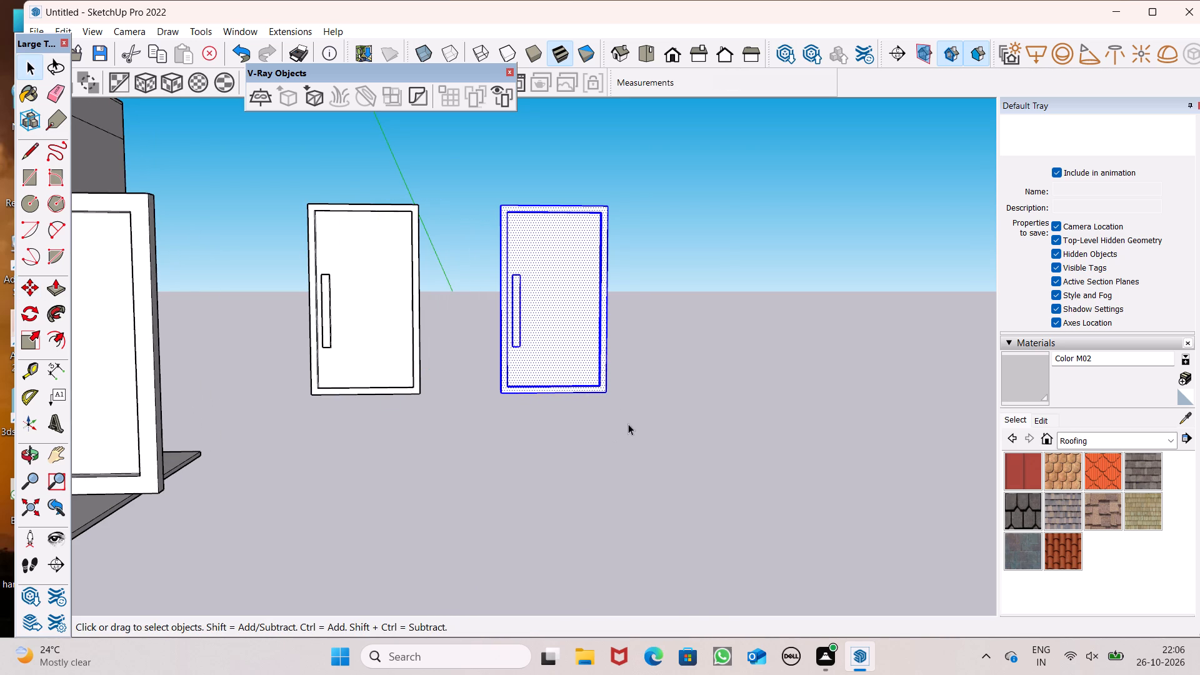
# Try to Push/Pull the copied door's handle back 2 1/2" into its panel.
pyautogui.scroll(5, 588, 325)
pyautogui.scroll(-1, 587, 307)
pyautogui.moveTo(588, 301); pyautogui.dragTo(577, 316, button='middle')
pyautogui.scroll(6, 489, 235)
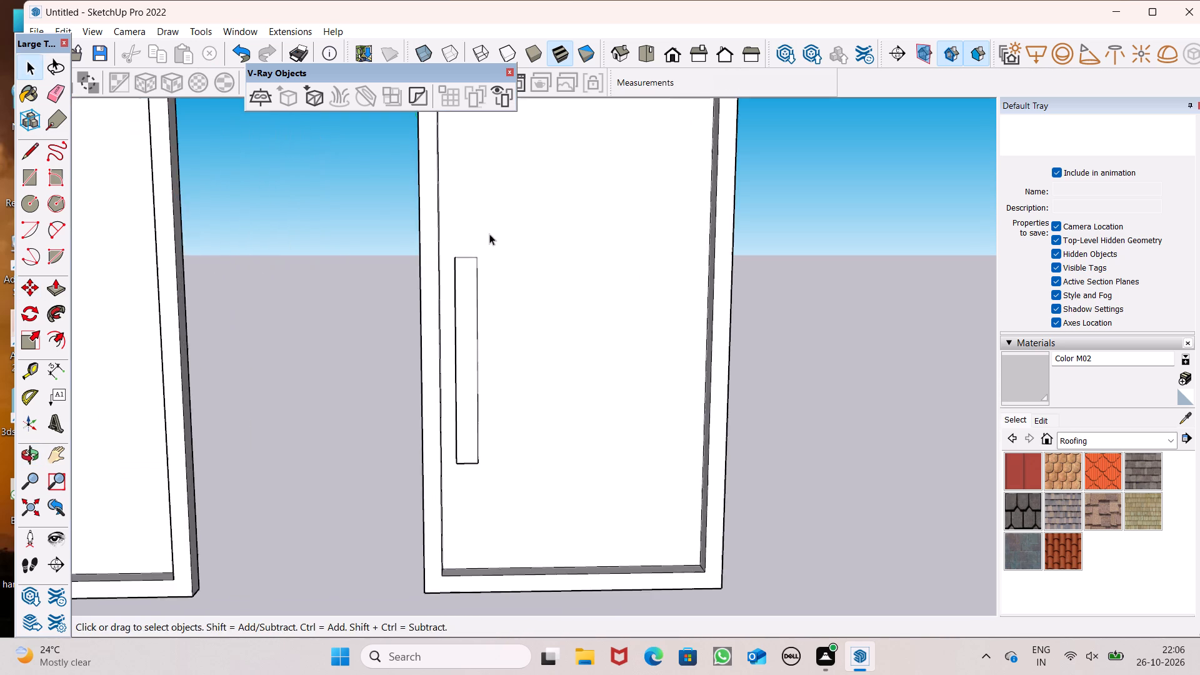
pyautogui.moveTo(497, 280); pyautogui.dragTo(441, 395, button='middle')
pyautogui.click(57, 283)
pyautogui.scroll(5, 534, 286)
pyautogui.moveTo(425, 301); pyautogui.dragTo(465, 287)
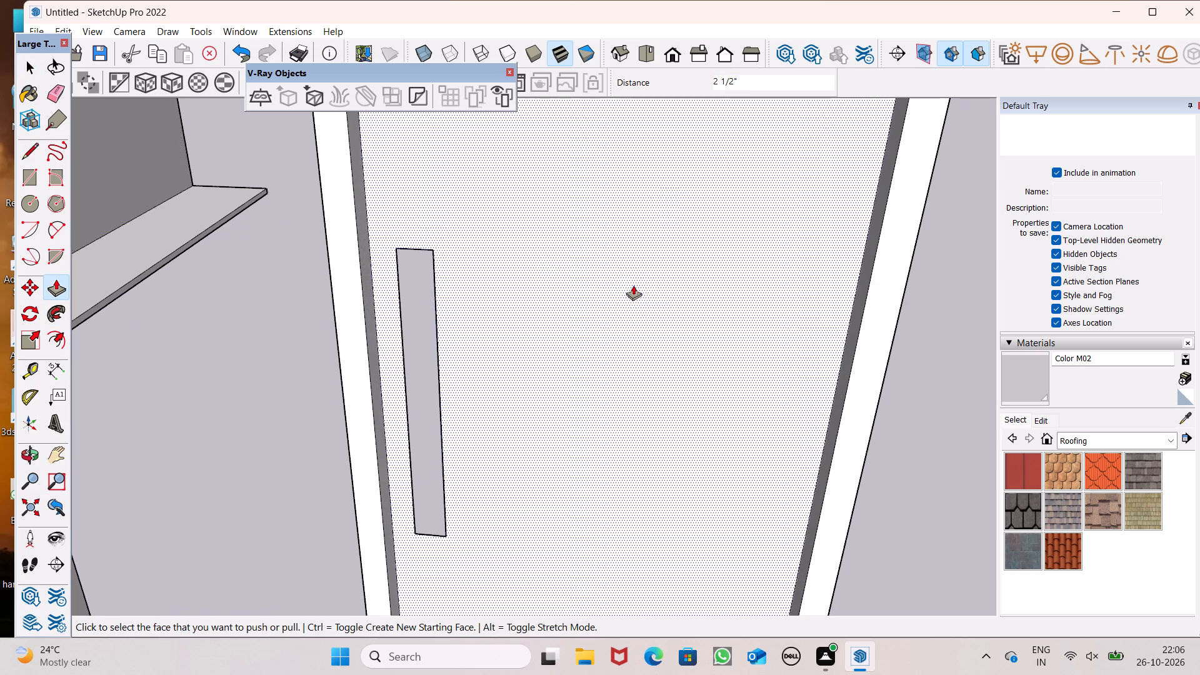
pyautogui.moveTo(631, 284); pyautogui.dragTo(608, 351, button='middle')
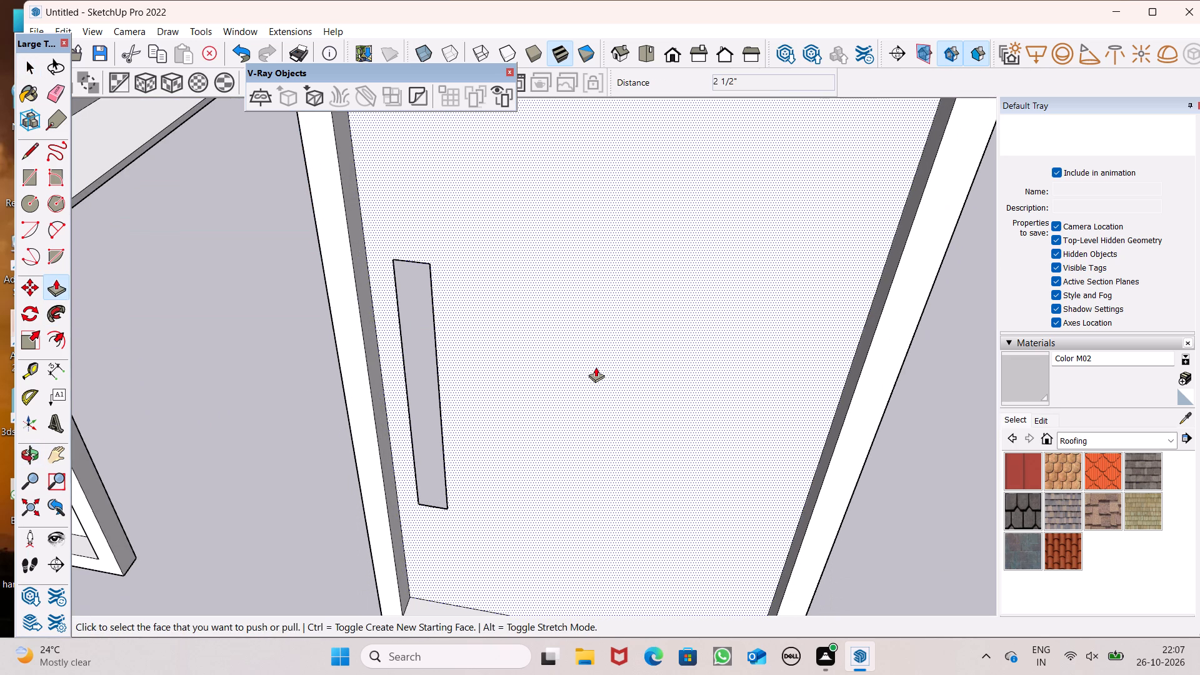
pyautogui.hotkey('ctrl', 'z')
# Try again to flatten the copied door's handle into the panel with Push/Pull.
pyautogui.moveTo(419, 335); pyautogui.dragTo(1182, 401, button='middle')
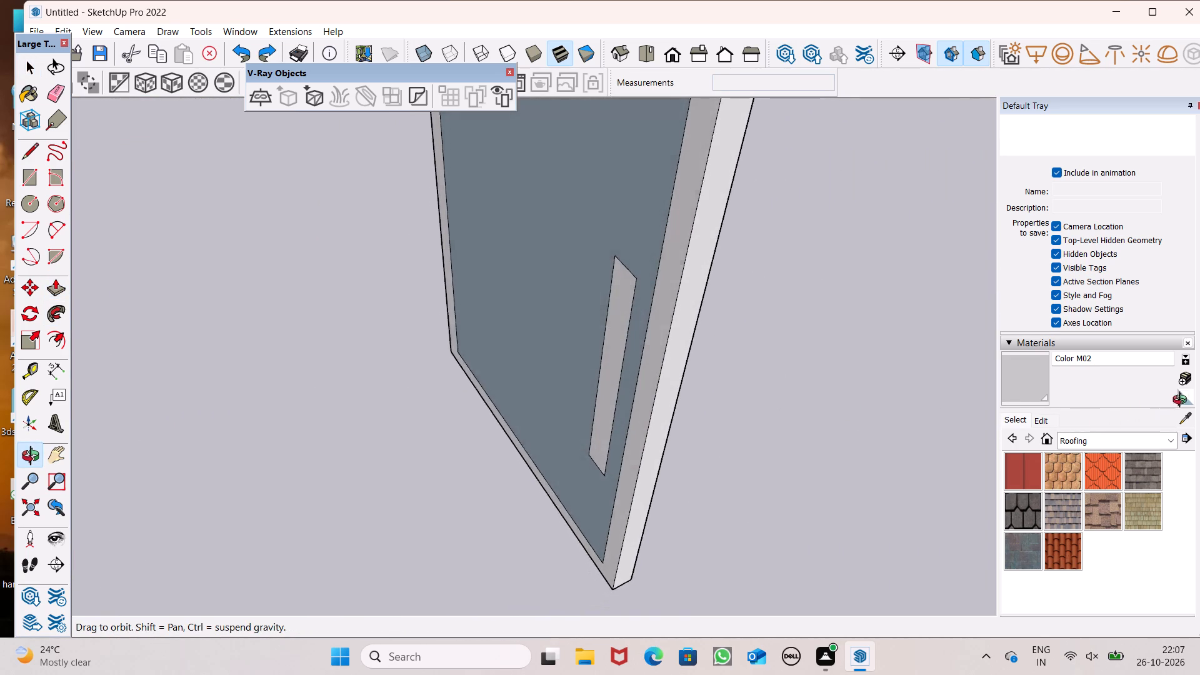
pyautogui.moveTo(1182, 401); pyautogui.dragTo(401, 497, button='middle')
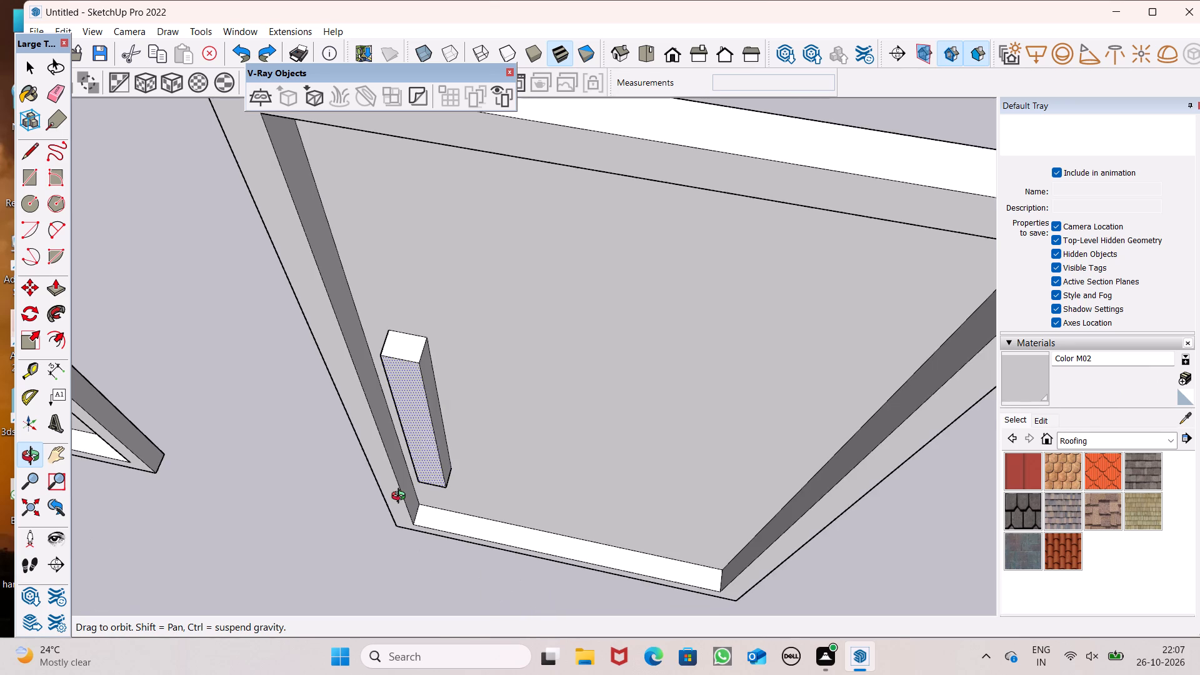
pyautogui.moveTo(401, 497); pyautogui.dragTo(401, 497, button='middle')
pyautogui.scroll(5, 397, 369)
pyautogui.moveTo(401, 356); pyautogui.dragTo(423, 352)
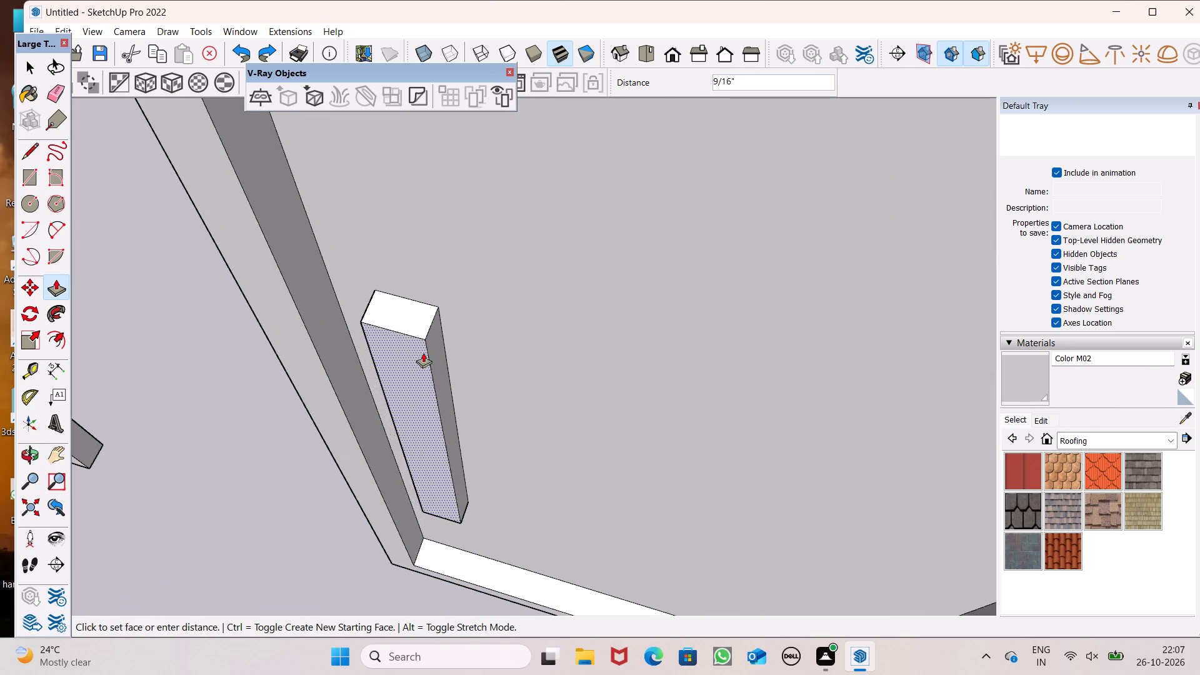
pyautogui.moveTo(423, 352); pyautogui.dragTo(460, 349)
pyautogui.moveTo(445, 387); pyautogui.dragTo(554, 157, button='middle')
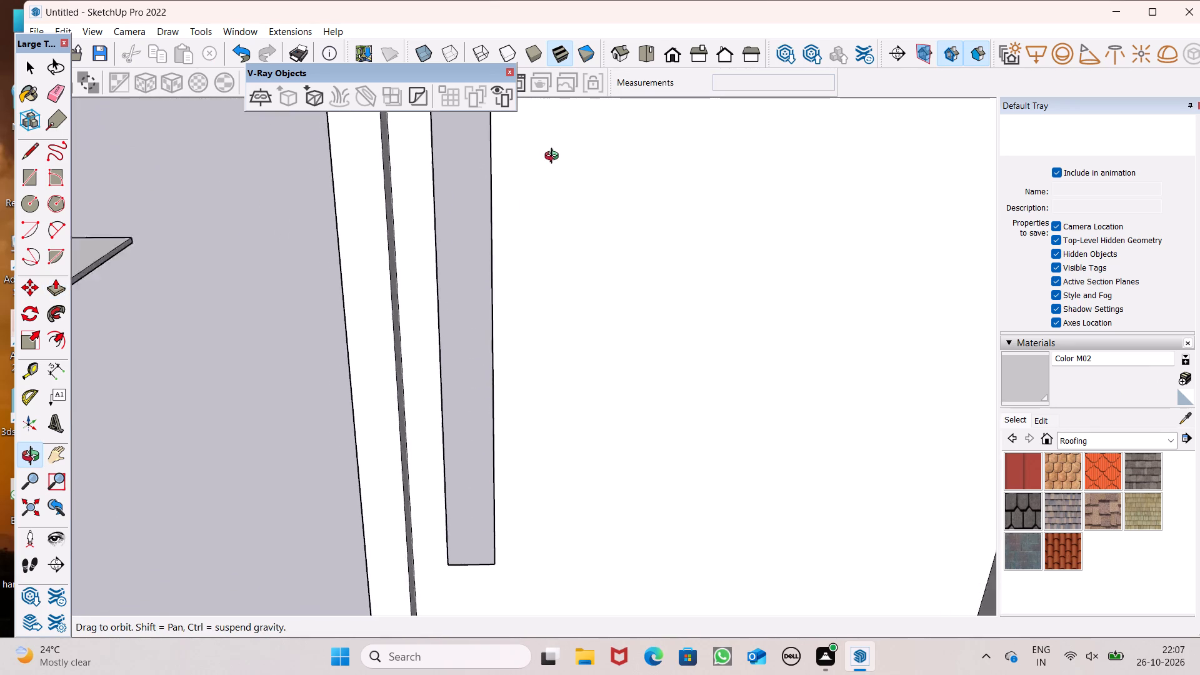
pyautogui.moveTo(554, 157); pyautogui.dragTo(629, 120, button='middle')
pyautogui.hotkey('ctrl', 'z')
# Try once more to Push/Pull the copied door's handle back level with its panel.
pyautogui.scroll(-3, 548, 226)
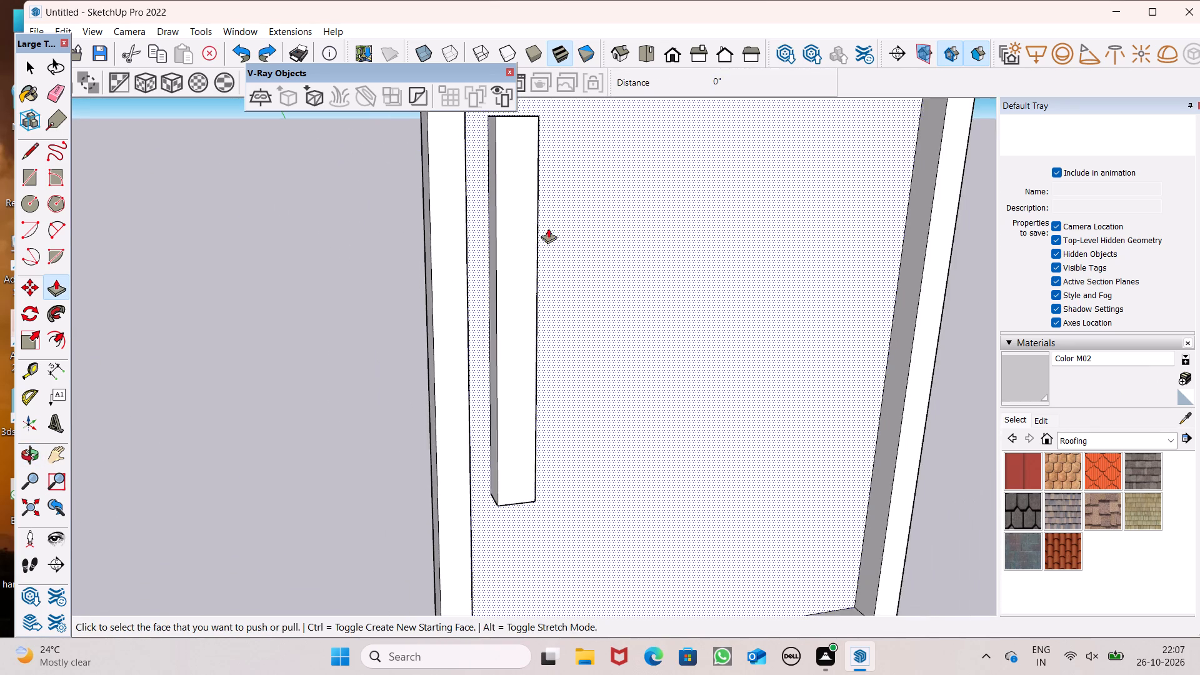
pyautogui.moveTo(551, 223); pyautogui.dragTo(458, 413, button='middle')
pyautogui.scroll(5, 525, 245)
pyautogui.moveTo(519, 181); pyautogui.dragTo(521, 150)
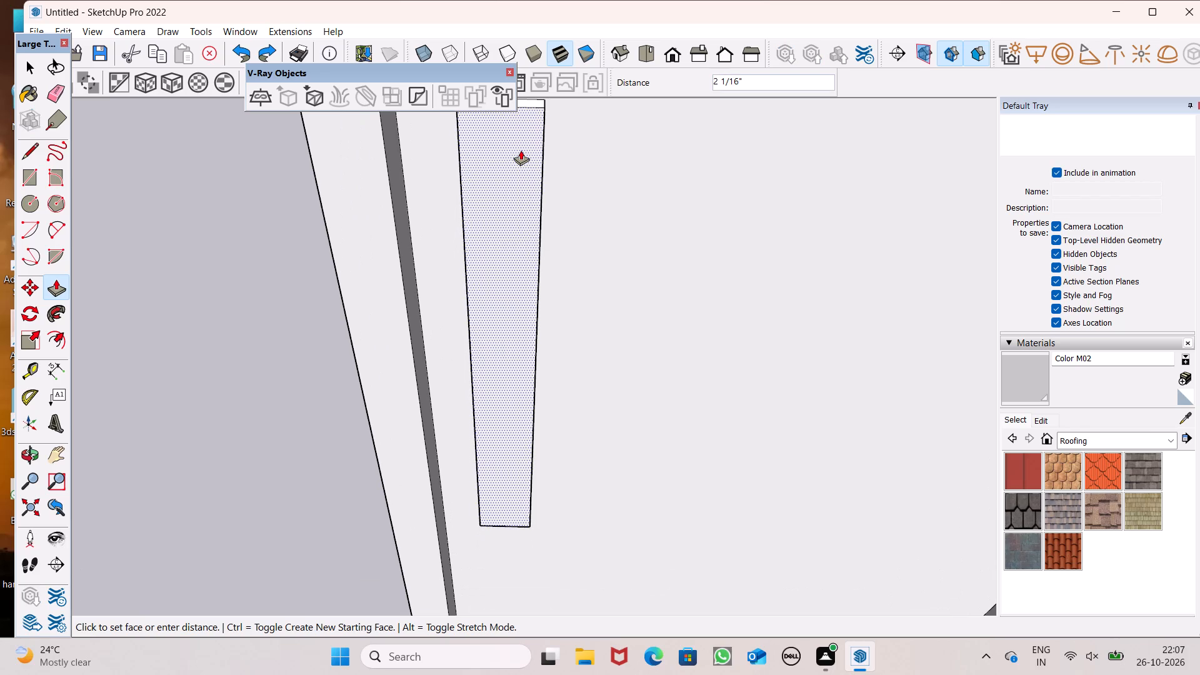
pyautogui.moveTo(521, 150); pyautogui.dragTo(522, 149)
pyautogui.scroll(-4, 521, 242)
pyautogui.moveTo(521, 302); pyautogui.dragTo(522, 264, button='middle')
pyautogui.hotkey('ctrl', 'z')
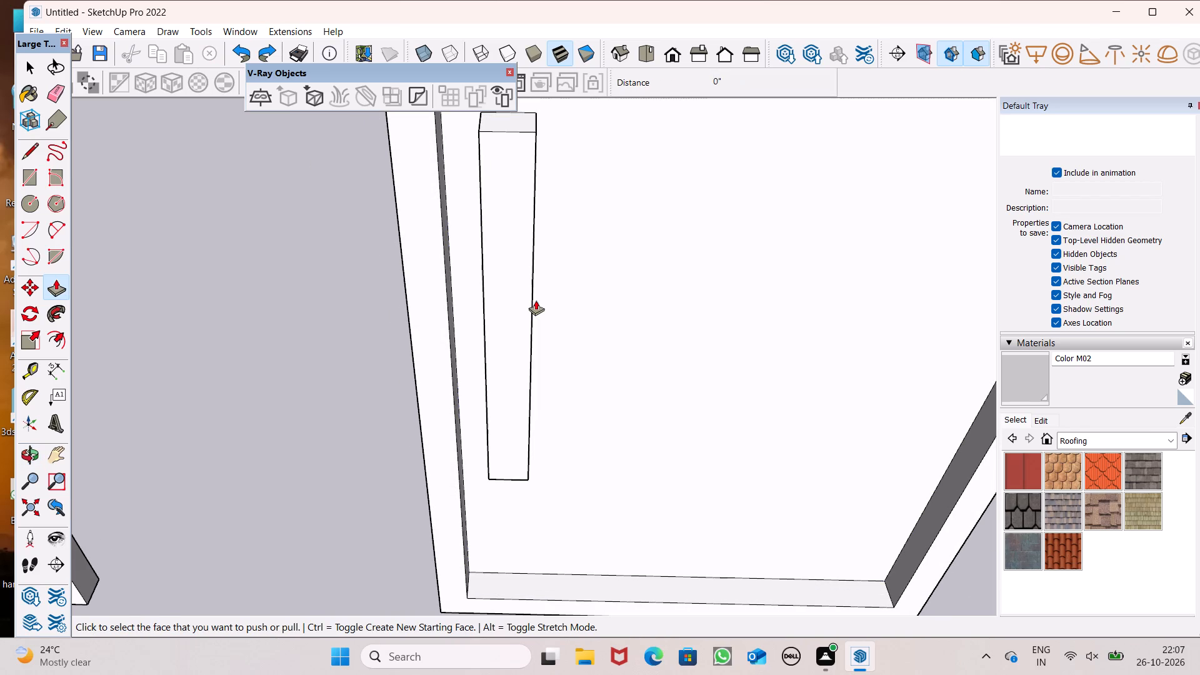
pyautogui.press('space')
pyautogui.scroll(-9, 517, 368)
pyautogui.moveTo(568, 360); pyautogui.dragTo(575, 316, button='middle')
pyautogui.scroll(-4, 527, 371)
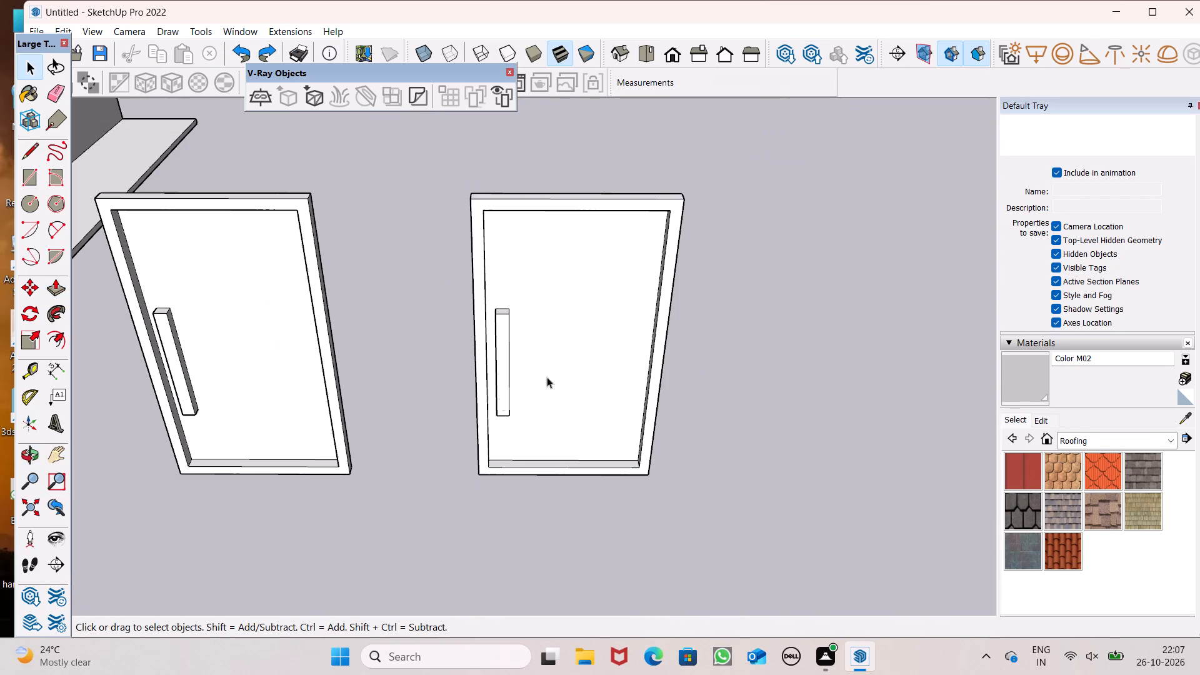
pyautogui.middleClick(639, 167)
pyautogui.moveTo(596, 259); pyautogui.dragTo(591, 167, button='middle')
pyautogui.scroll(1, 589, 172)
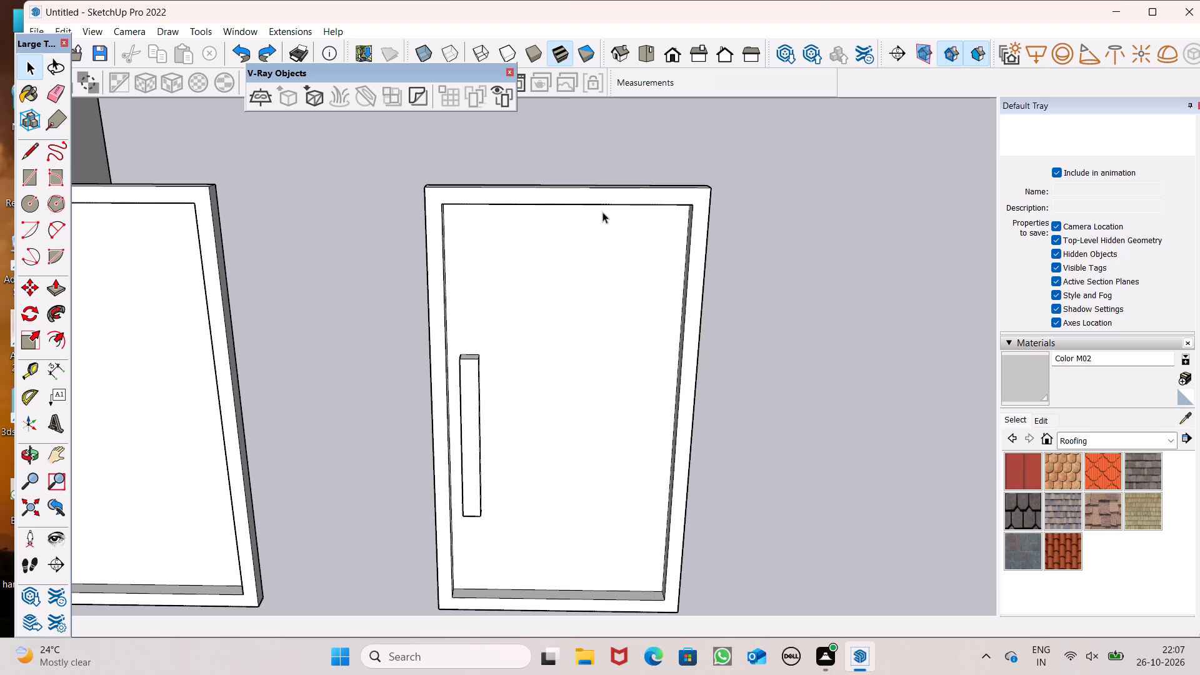
# Draw a horizontal rectangle about 2' 7" by 7" on the upper part of the copied door's panel.
pyautogui.click(29, 175)
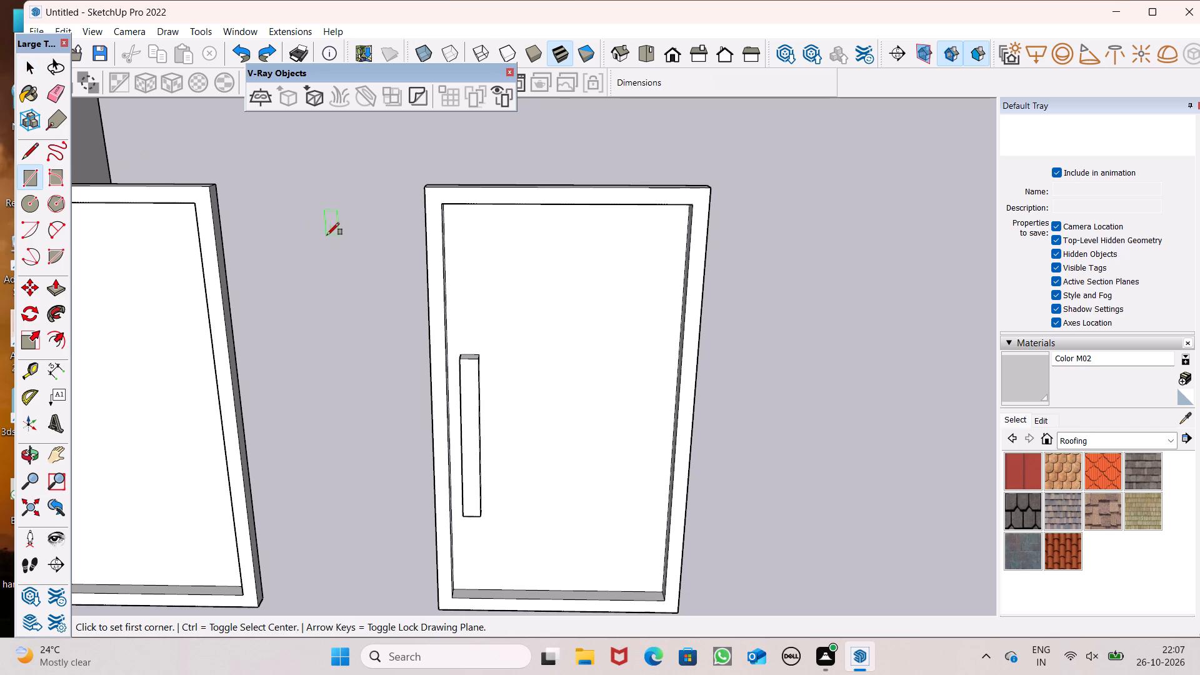
pyautogui.scroll(-1, 332, 235)
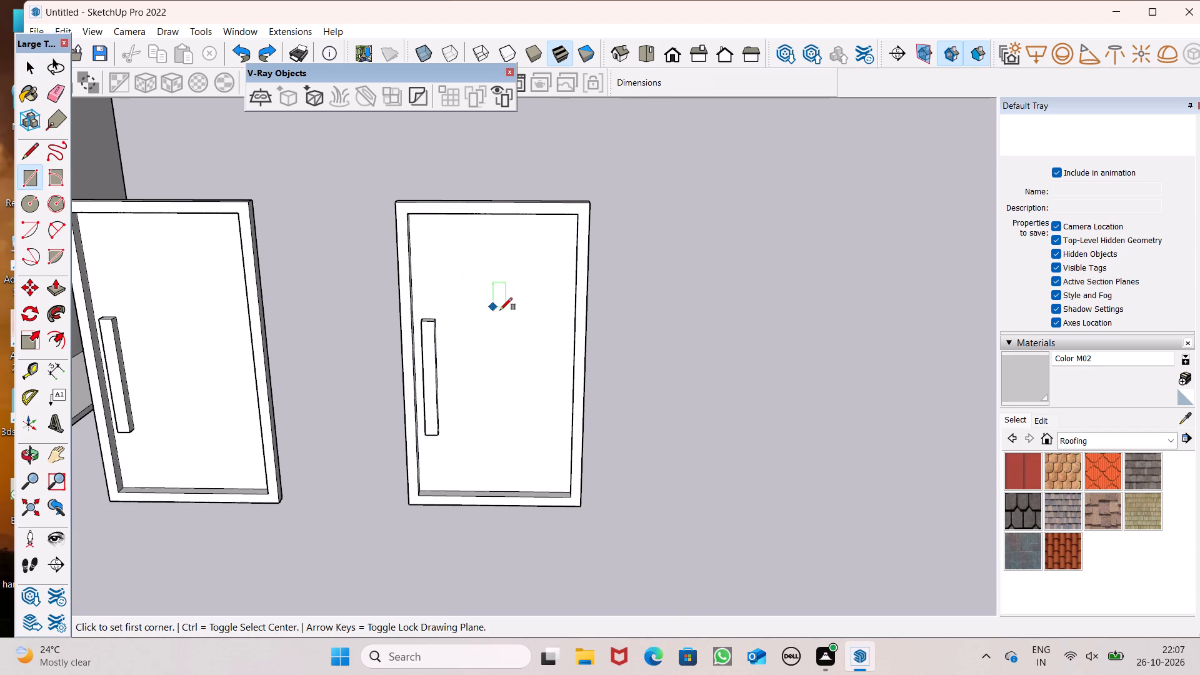
pyautogui.moveTo(509, 326); pyautogui.dragTo(497, 262, button='middle')
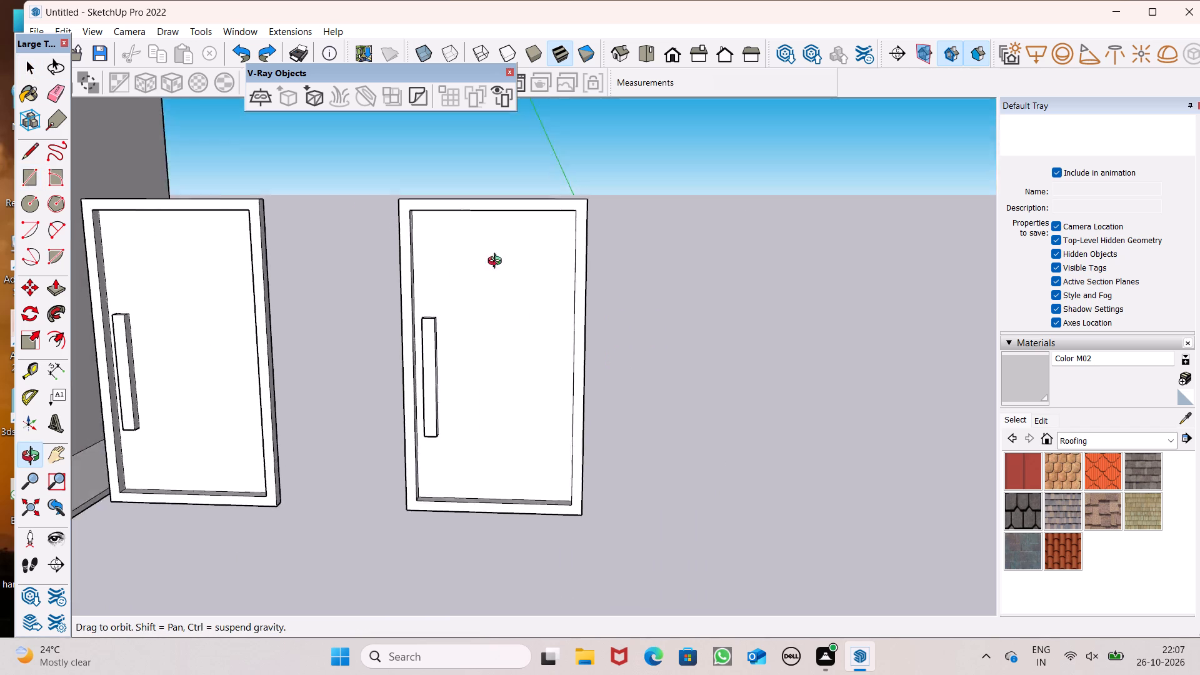
pyautogui.moveTo(497, 262); pyautogui.dragTo(508, 236, button='middle')
pyautogui.moveTo(532, 310); pyautogui.dragTo(584, 275, button='middle')
pyautogui.scroll(2, 584, 275)
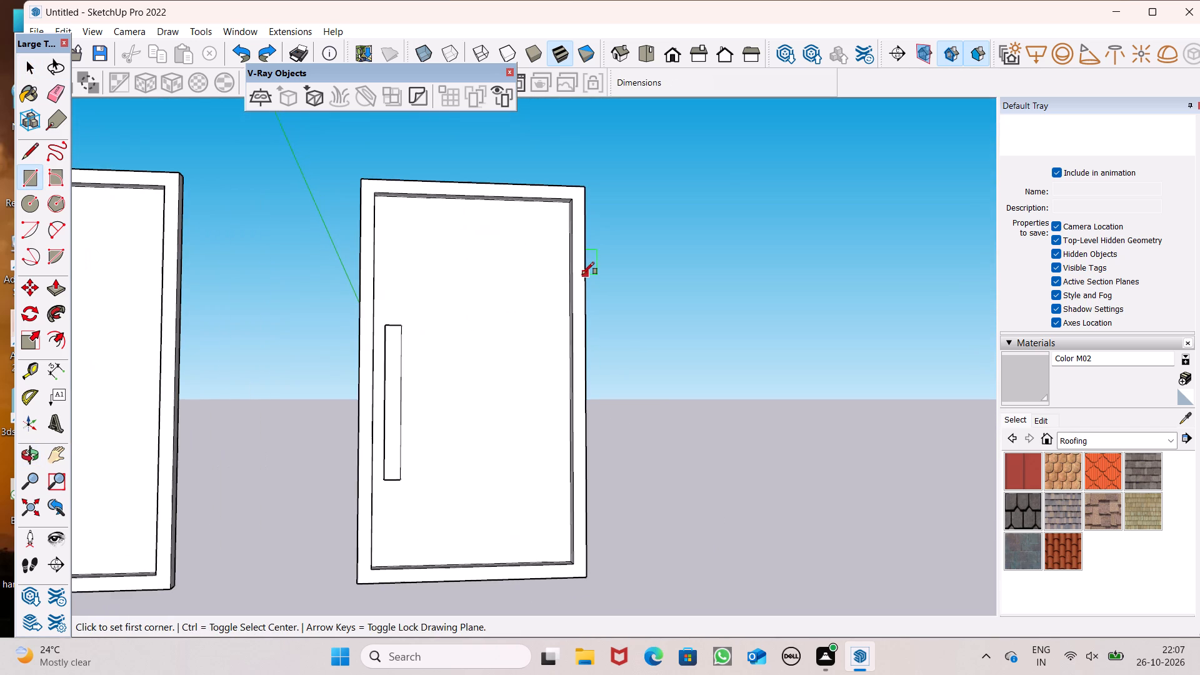
pyautogui.scroll(2, 532, 276)
pyautogui.scroll(1, 451, 262)
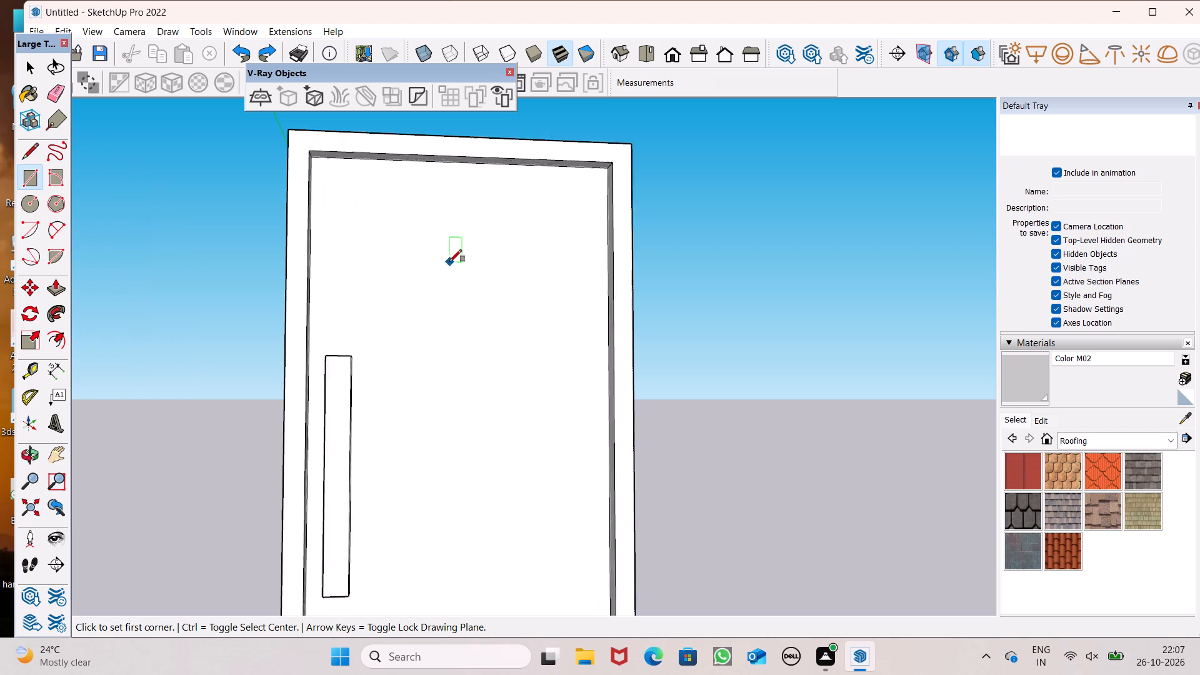
pyautogui.scroll(2, 449, 262)
pyautogui.moveTo(422, 258); pyautogui.dragTo(397, 270, button='middle')
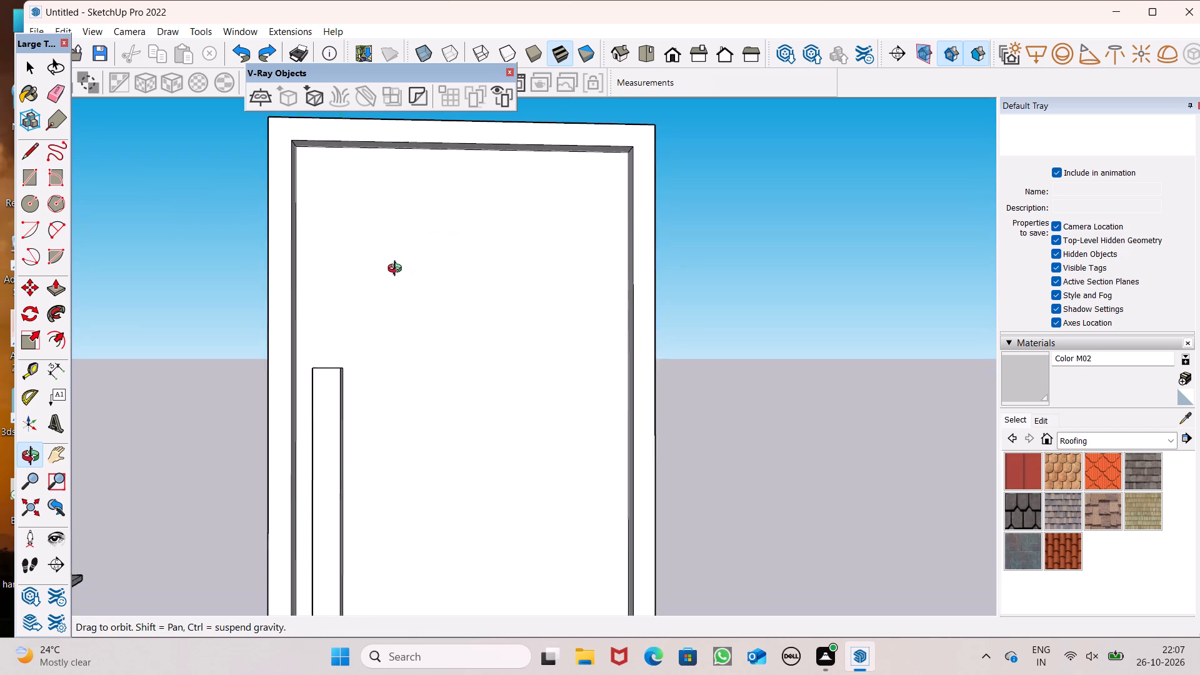
pyautogui.moveTo(397, 270); pyautogui.dragTo(397, 269, button='middle')
pyautogui.scroll(1, 401, 268)
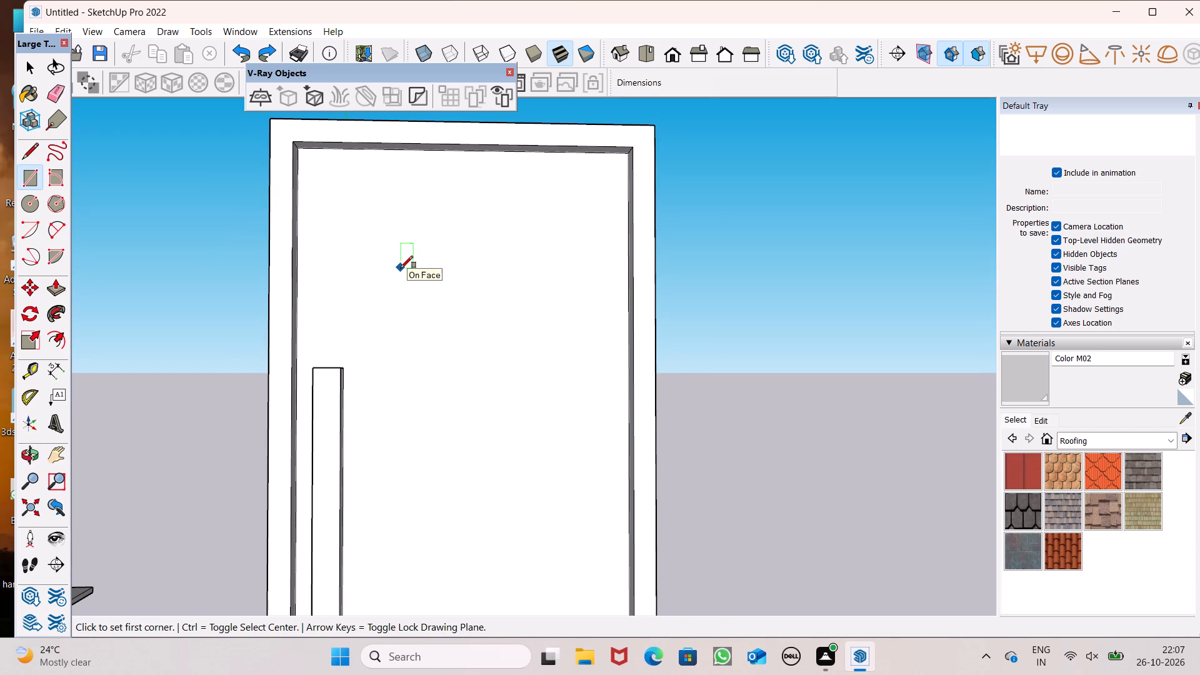
pyautogui.scroll(1, 401, 268)
pyautogui.moveTo(399, 276); pyautogui.dragTo(386, 272, button='middle')
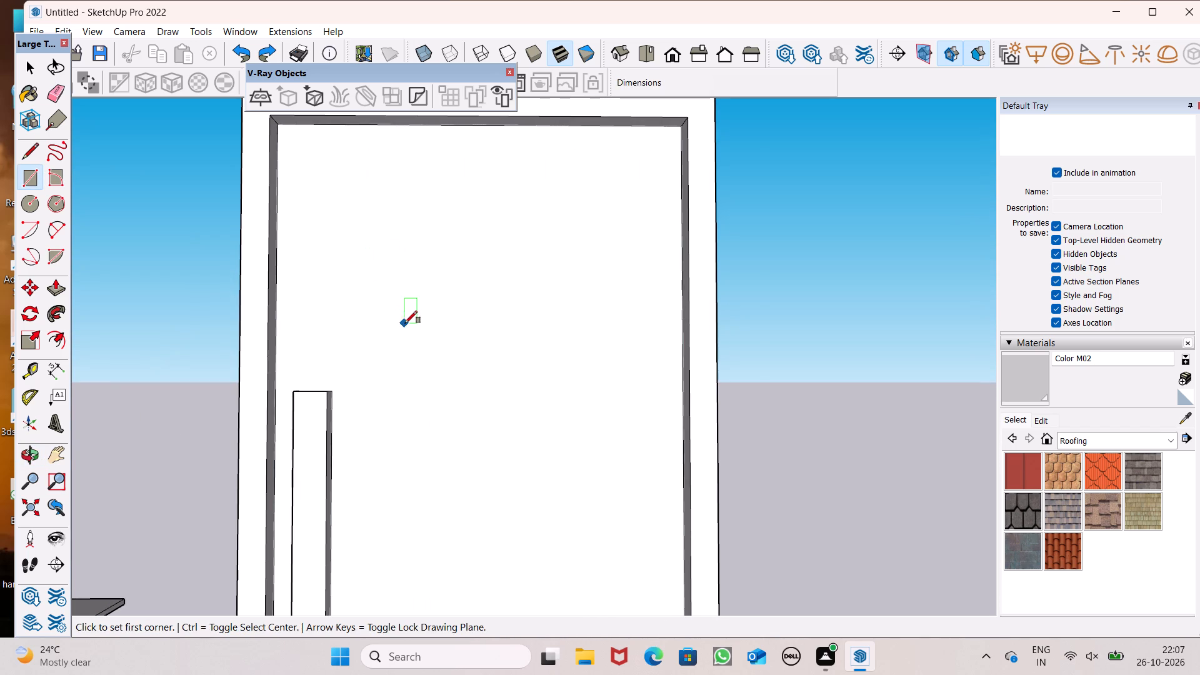
pyautogui.scroll(1, 405, 321)
pyautogui.scroll(-1, 351, 214)
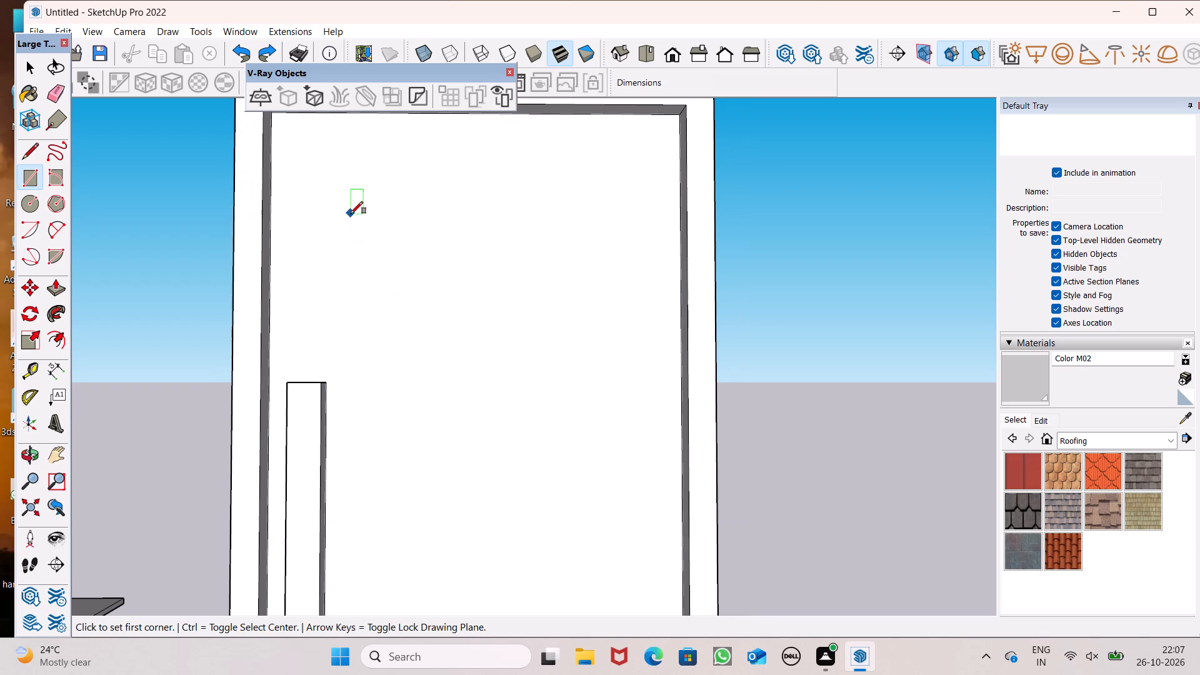
pyautogui.scroll(1, 351, 214)
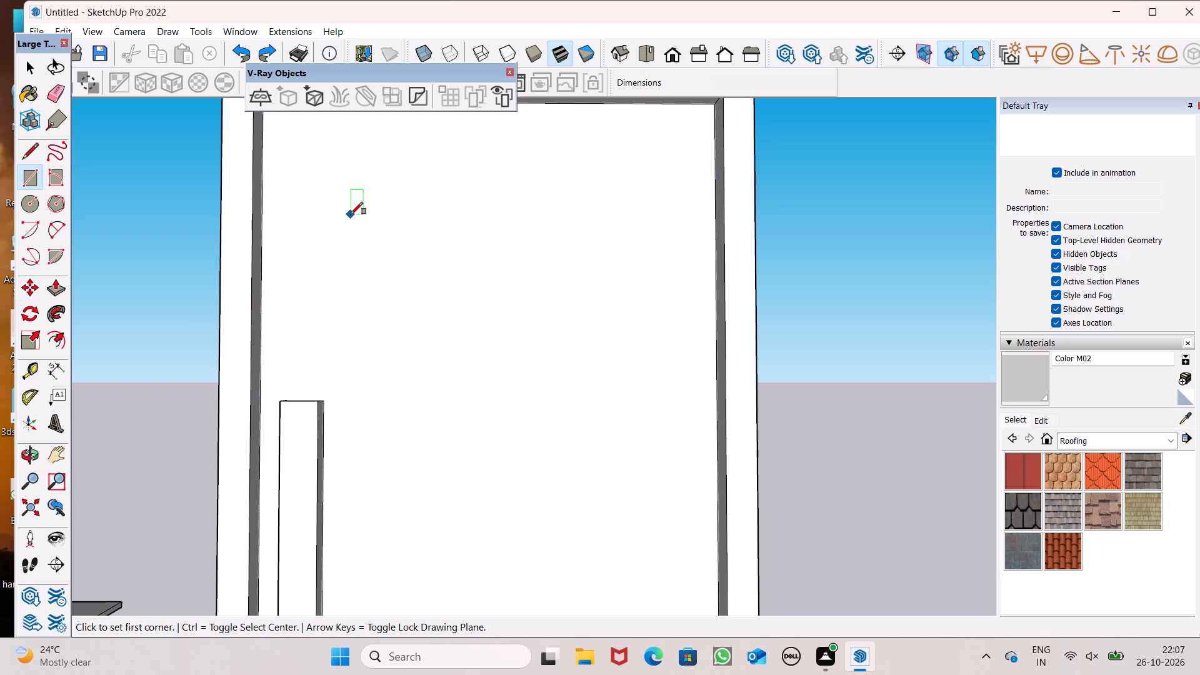
pyautogui.scroll(-1, 334, 203)
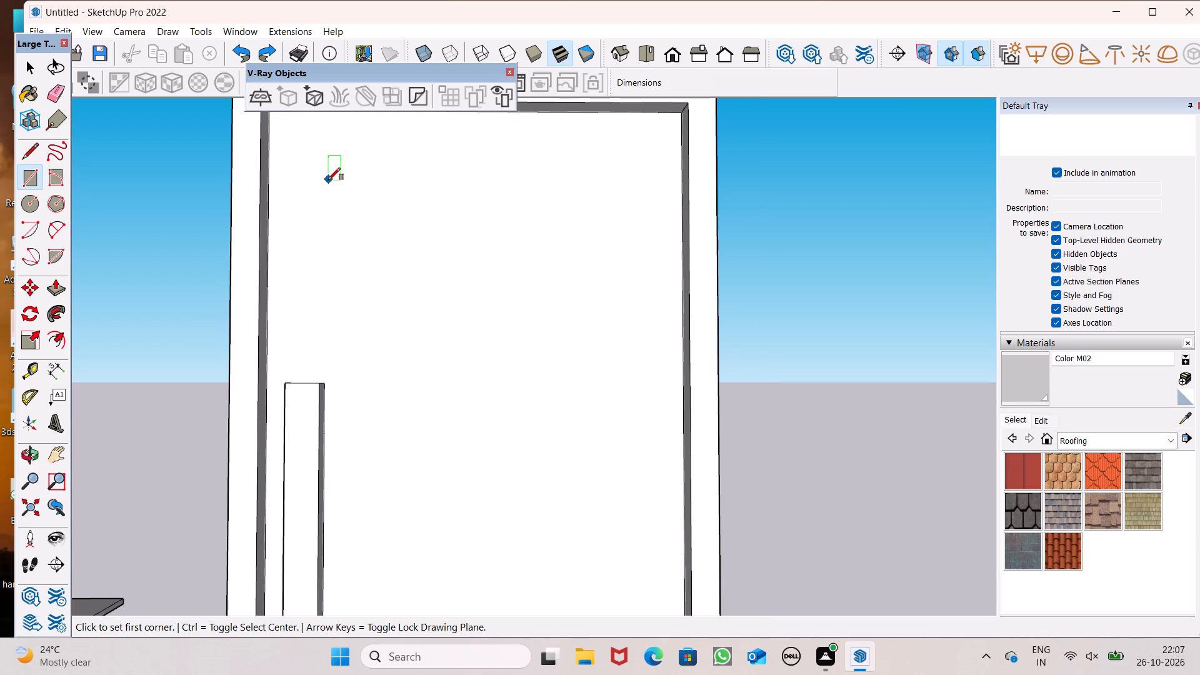
pyautogui.scroll(1, 327, 179)
pyautogui.scroll(-3, 333, 190)
pyautogui.scroll(2, 326, 169)
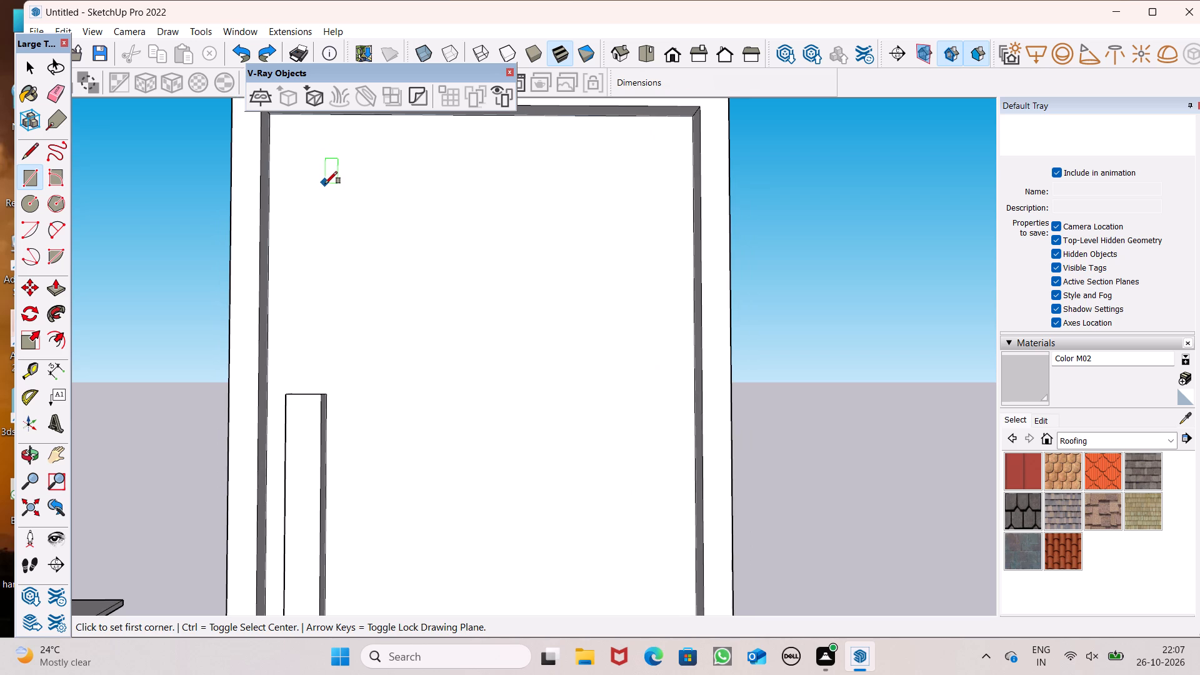
pyautogui.click(333, 192)
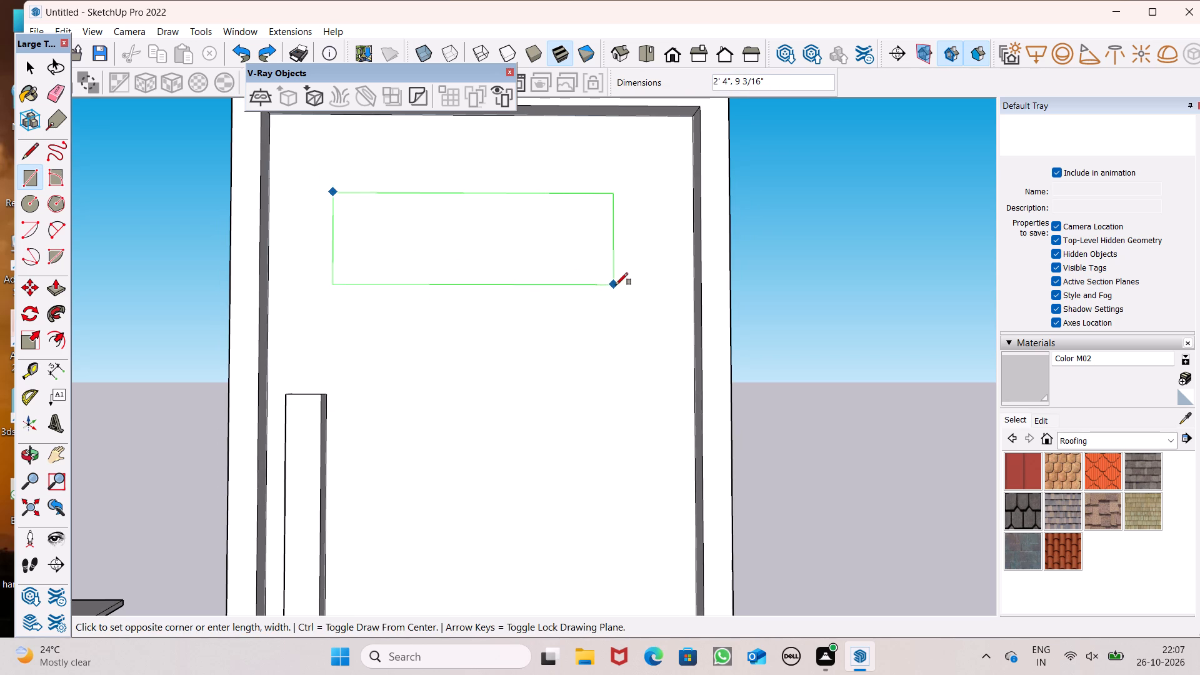
pyautogui.click(644, 262)
pyautogui.press('space')
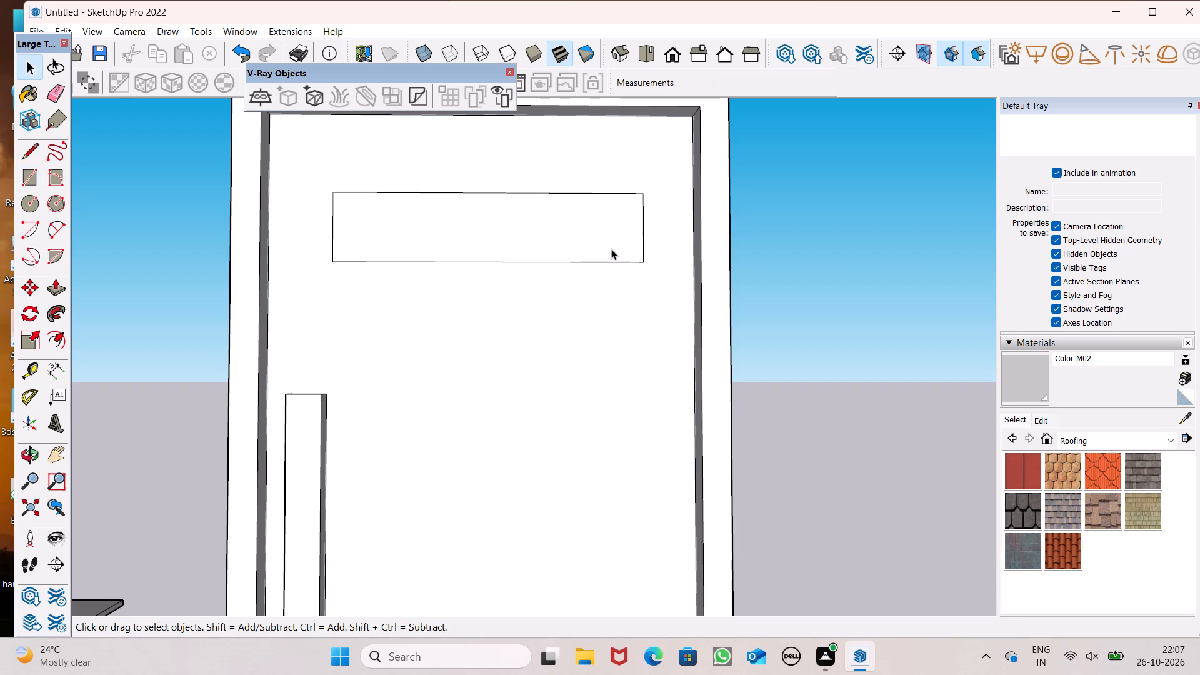
# Move the rectangle on the copied door's panel about 1 3/4" down and toward the handle side to centre it.
pyautogui.doubleClick(597, 229)
pyautogui.press('m')
pyautogui.press('Return')
pyautogui.moveTo(588, 229); pyautogui.dragTo(580, 229)
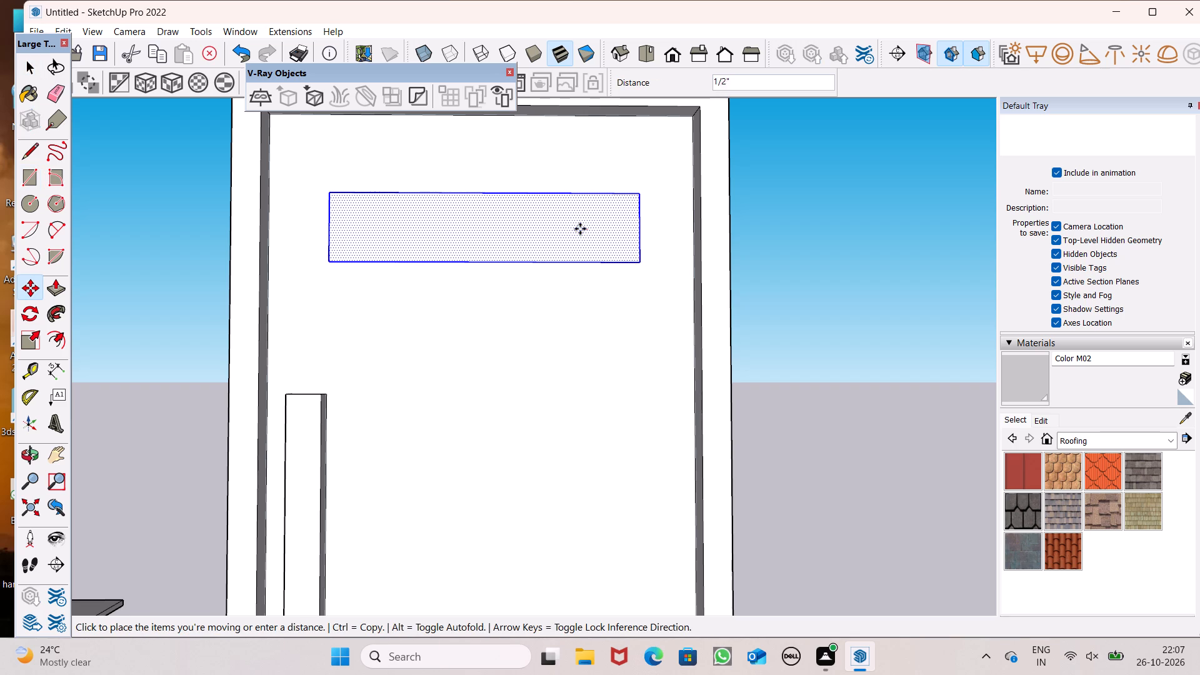
pyautogui.moveTo(580, 229); pyautogui.dragTo(574, 241)
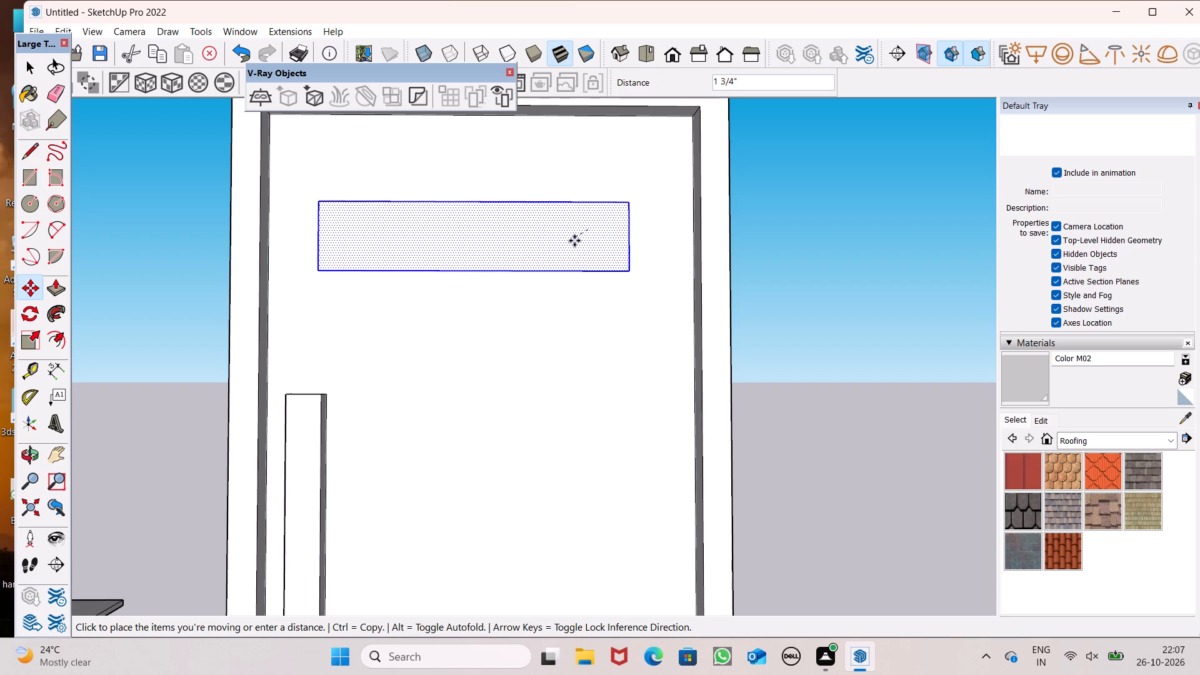
pyautogui.moveTo(574, 241); pyautogui.dragTo(574, 241)
pyautogui.press('space')
pyautogui.click(809, 303)
# Draw a horizontal line about 1' 1" long outward from the copied door frame's top rear corner, on the side opposite the handle.
pyautogui.scroll(-17, 601, 271)
pyautogui.moveTo(573, 320); pyautogui.dragTo(575, 402, button='middle')
pyautogui.scroll(1, 574, 401)
pyautogui.scroll(-1, 509, 313)
pyautogui.moveTo(643, 472); pyautogui.dragTo(657, 439, button='middle')
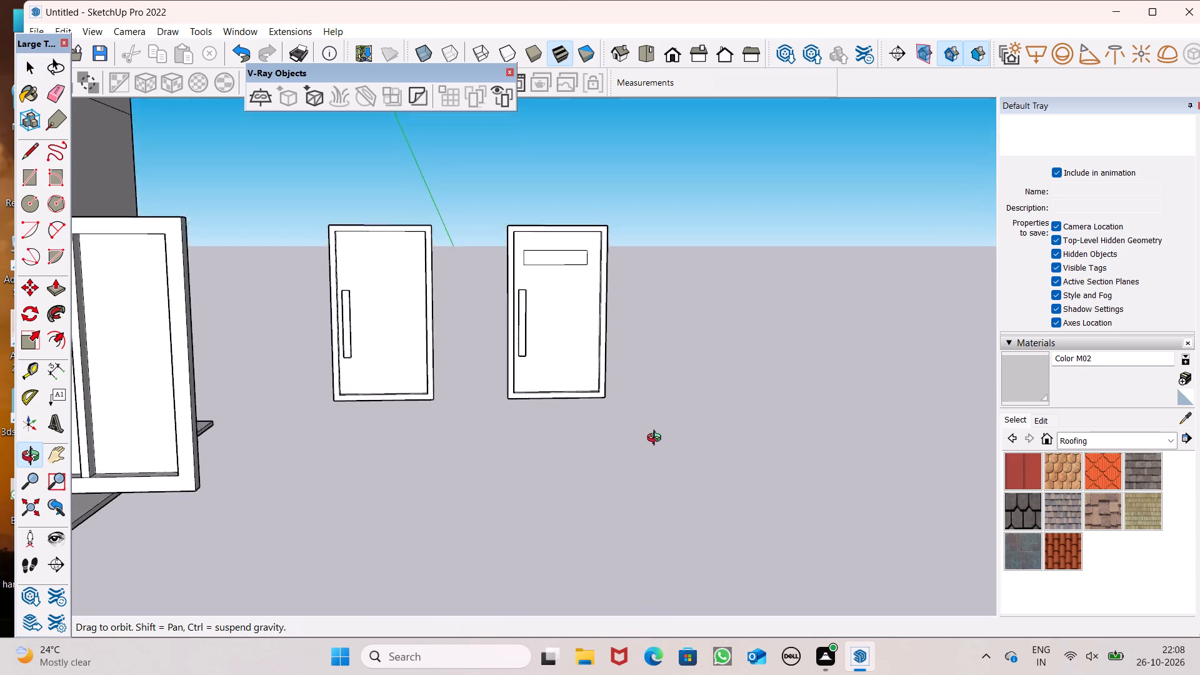
pyautogui.moveTo(657, 439); pyautogui.dragTo(366, 564, button='middle')
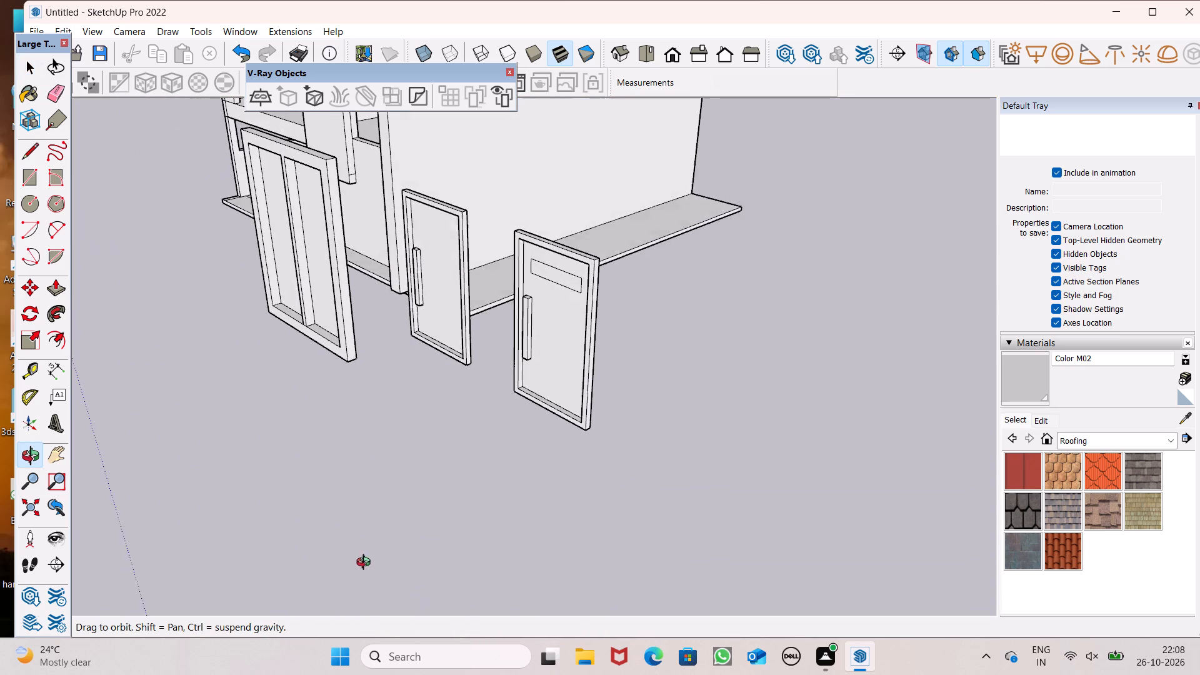
pyautogui.moveTo(366, 564); pyautogui.dragTo(365, 557, button='middle')
pyautogui.click(32, 152)
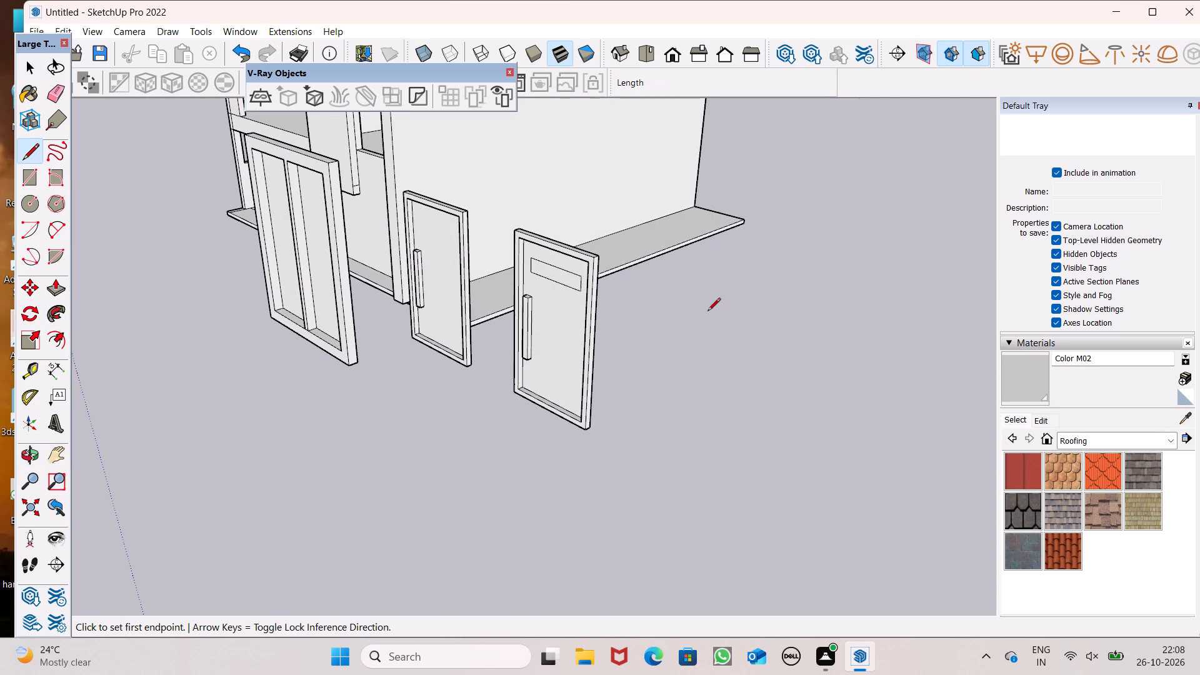
pyautogui.scroll(3, 600, 294)
pyautogui.moveTo(627, 309); pyautogui.dragTo(758, 329, button='middle')
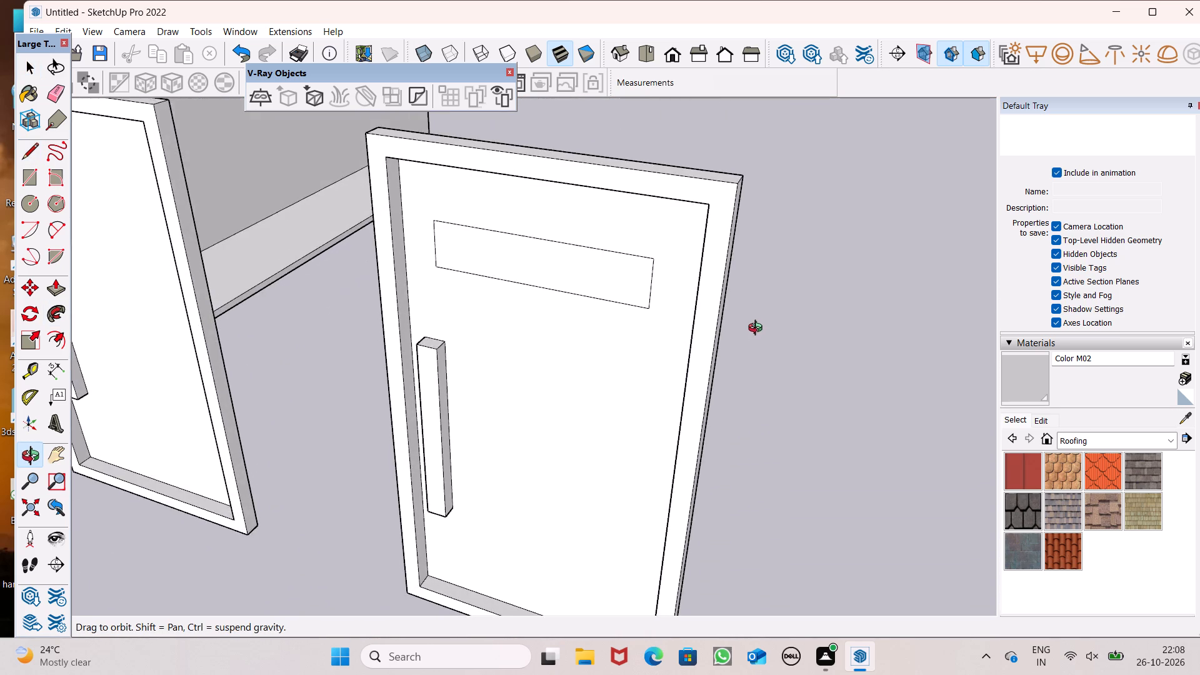
pyautogui.moveTo(758, 329); pyautogui.dragTo(667, 322, button='middle')
pyautogui.click(645, 187)
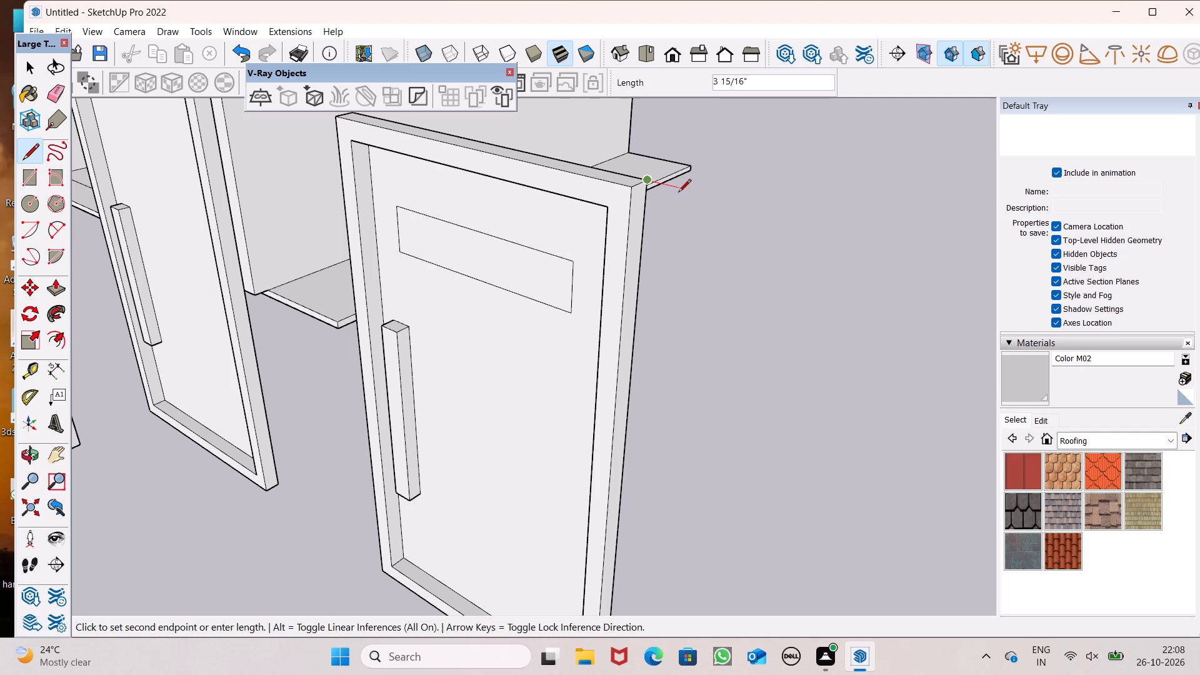
pyautogui.click(716, 201)
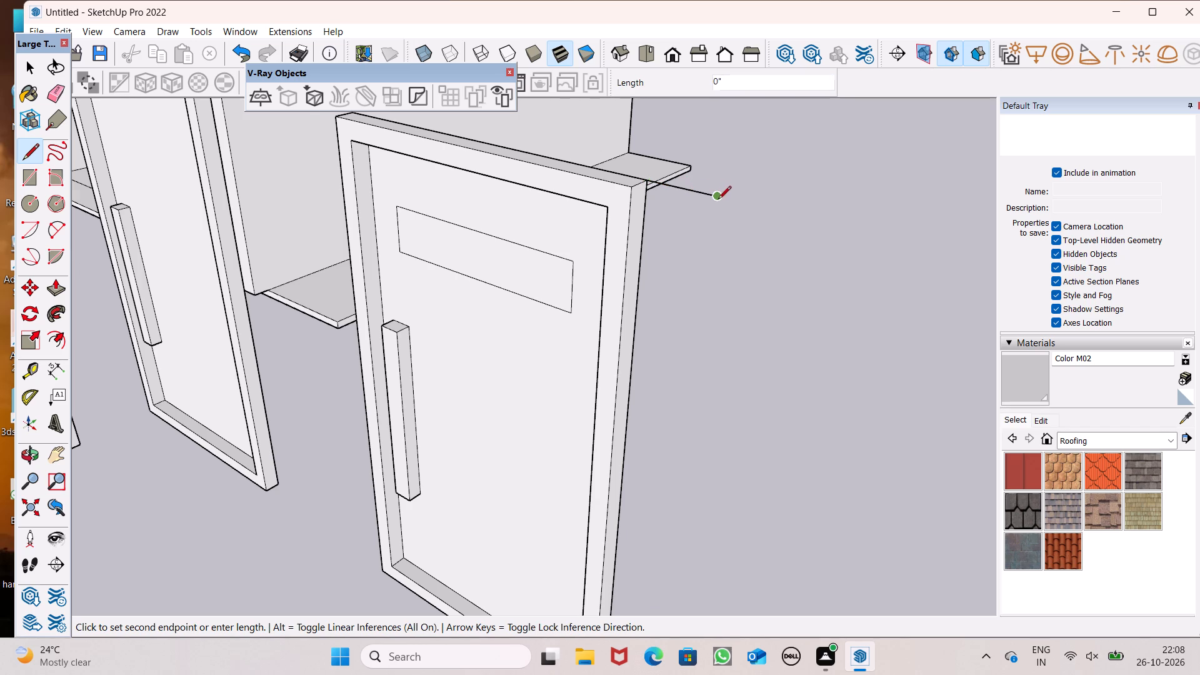
# Draw a vertical line about 6' 10" down from the outer end of the top line to the door's base level.
pyautogui.scroll(-3, 718, 200)
pyautogui.moveTo(710, 408); pyautogui.dragTo(792, 397, button='middle')
pyautogui.scroll(-5, 619, 365)
pyautogui.scroll(1, 689, 359)
pyautogui.scroll(6, 821, 232)
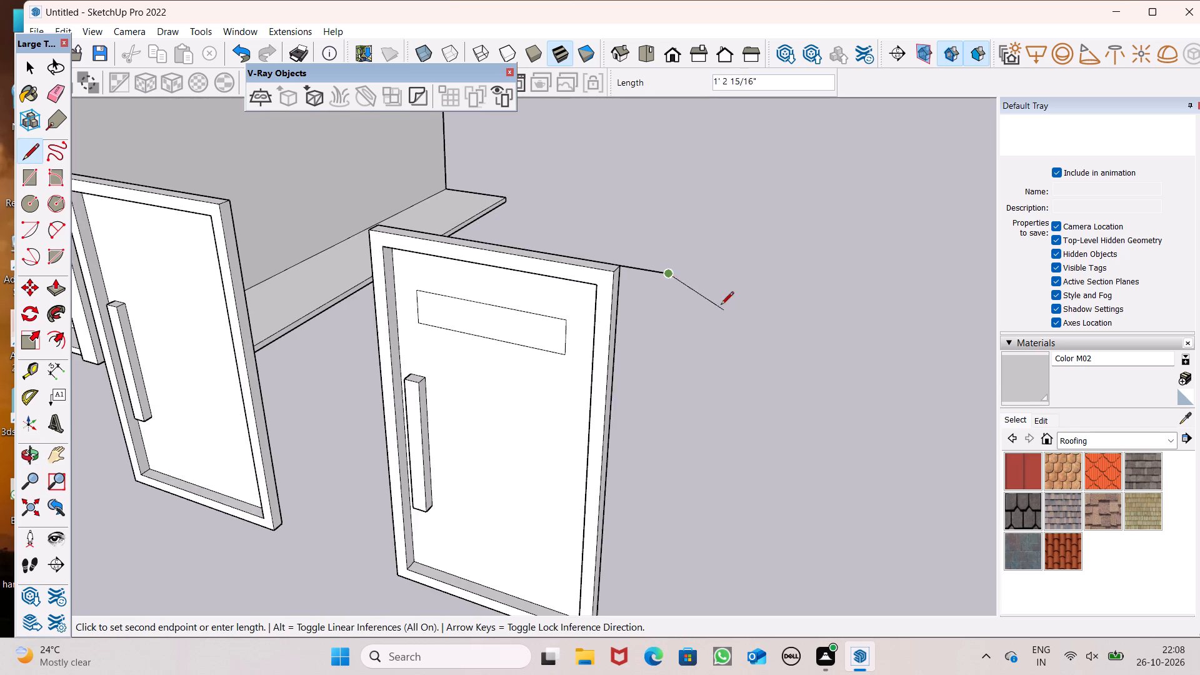
pyautogui.scroll(4, 713, 291)
pyautogui.scroll(-3, 671, 282)
pyautogui.click(596, 261)
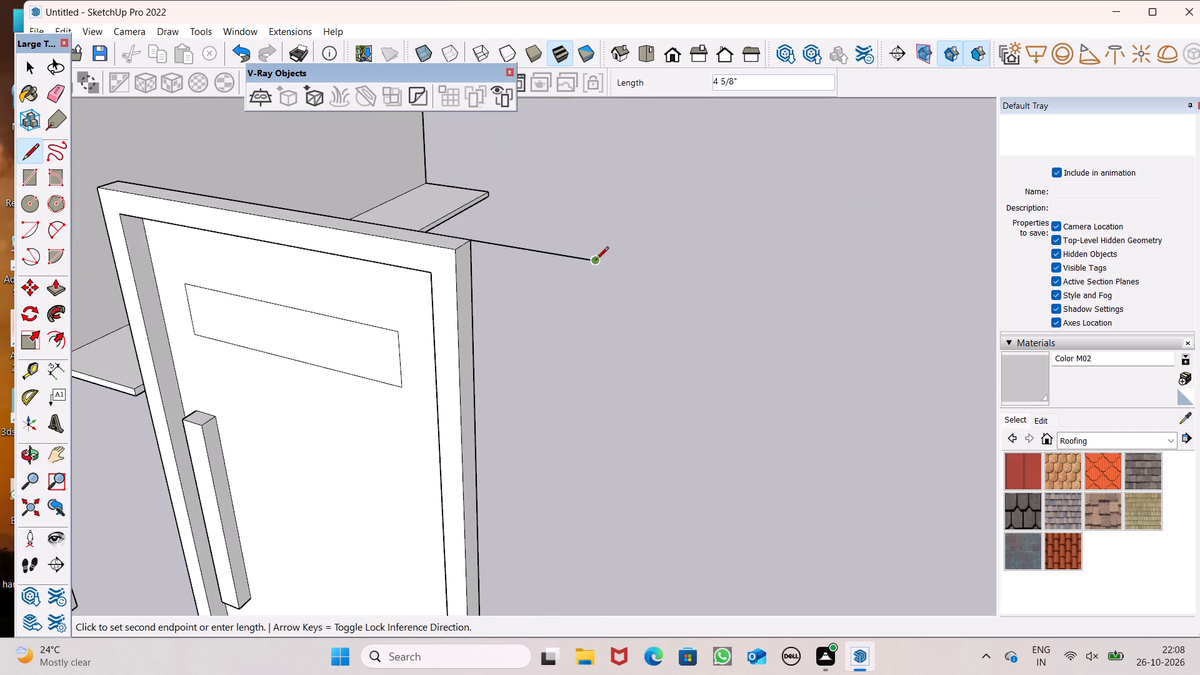
pyautogui.scroll(-5, 629, 251)
pyautogui.scroll(6, 614, 362)
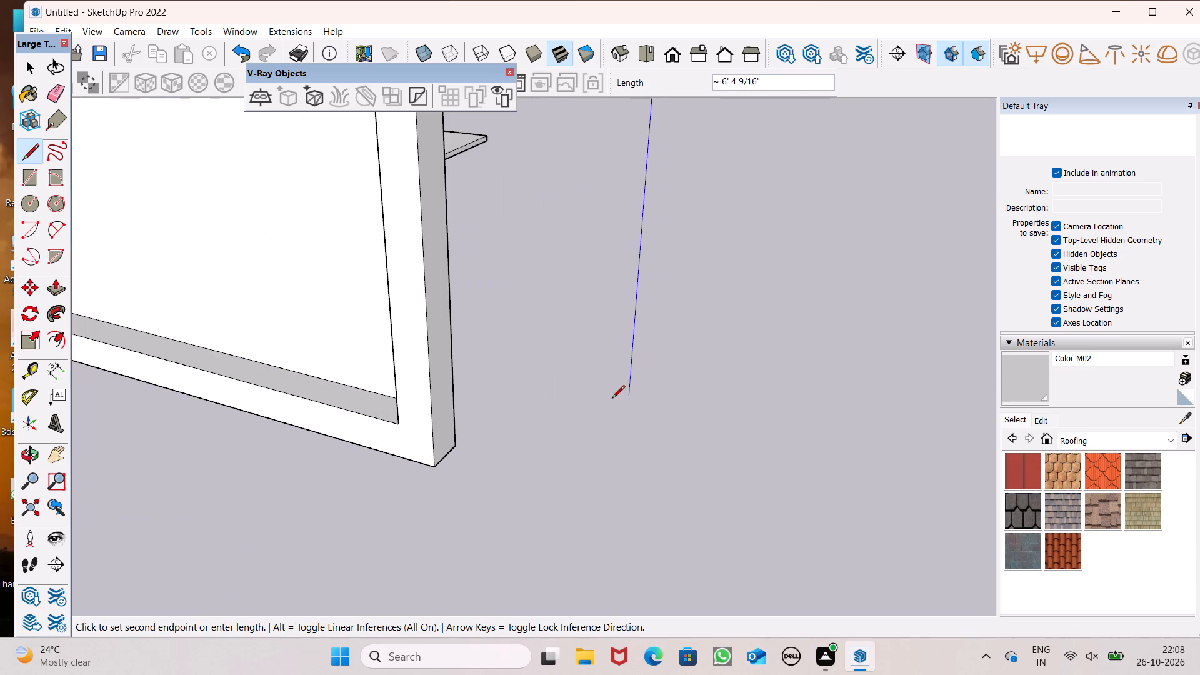
pyautogui.click(611, 472)
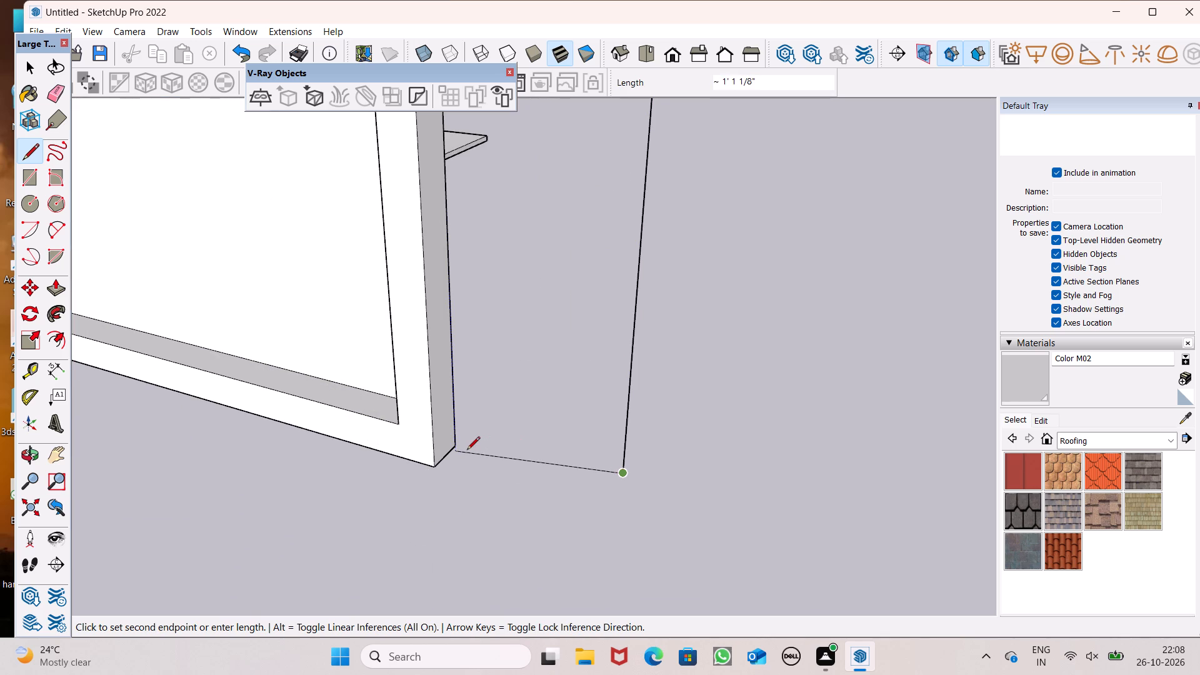
pyautogui.press('space')
# Draw the bottom edge out from the frame's lower rear corner and join it to the vertical line, closing the side strip into a face.
pyautogui.scroll(-2, 564, 441)
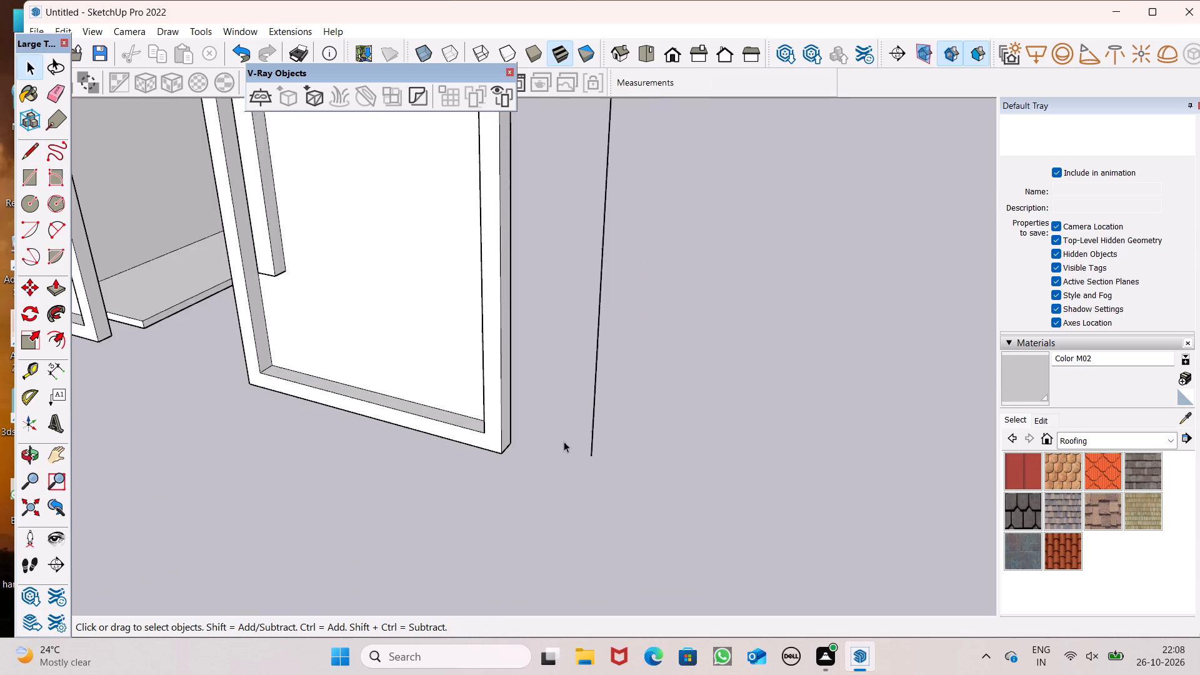
pyautogui.moveTo(579, 462); pyautogui.dragTo(678, 368, button='middle')
pyautogui.scroll(-5, 634, 419)
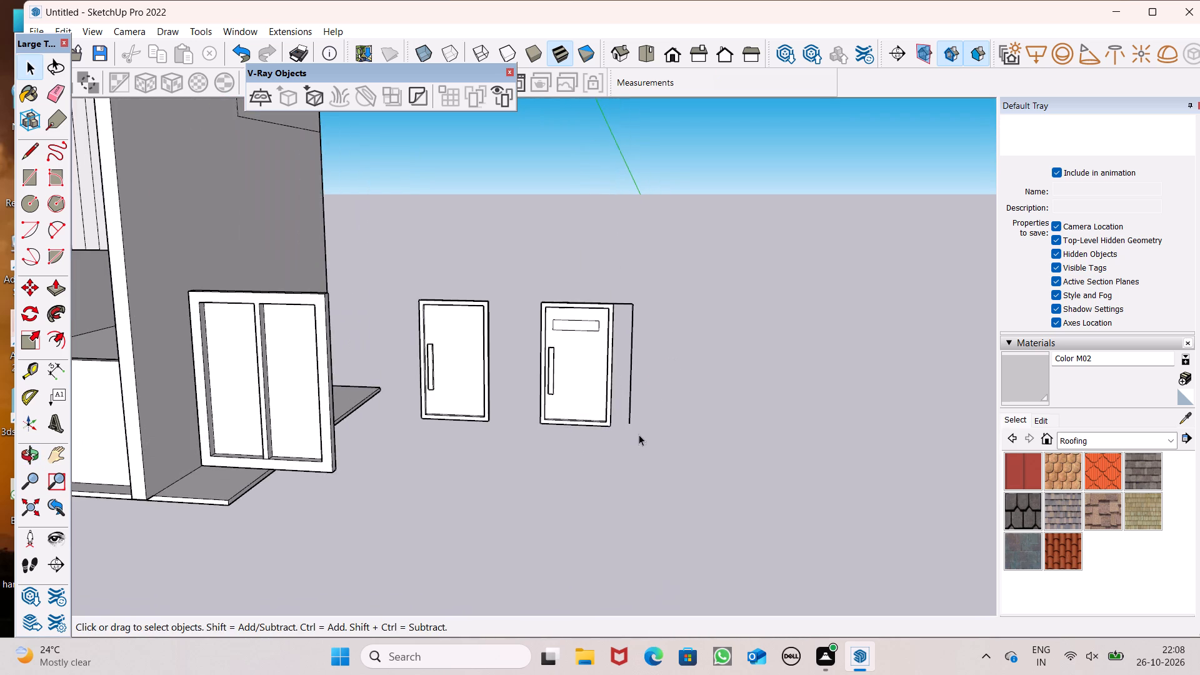
pyautogui.moveTo(648, 429); pyautogui.dragTo(658, 384, button='middle')
pyautogui.scroll(8, 658, 339)
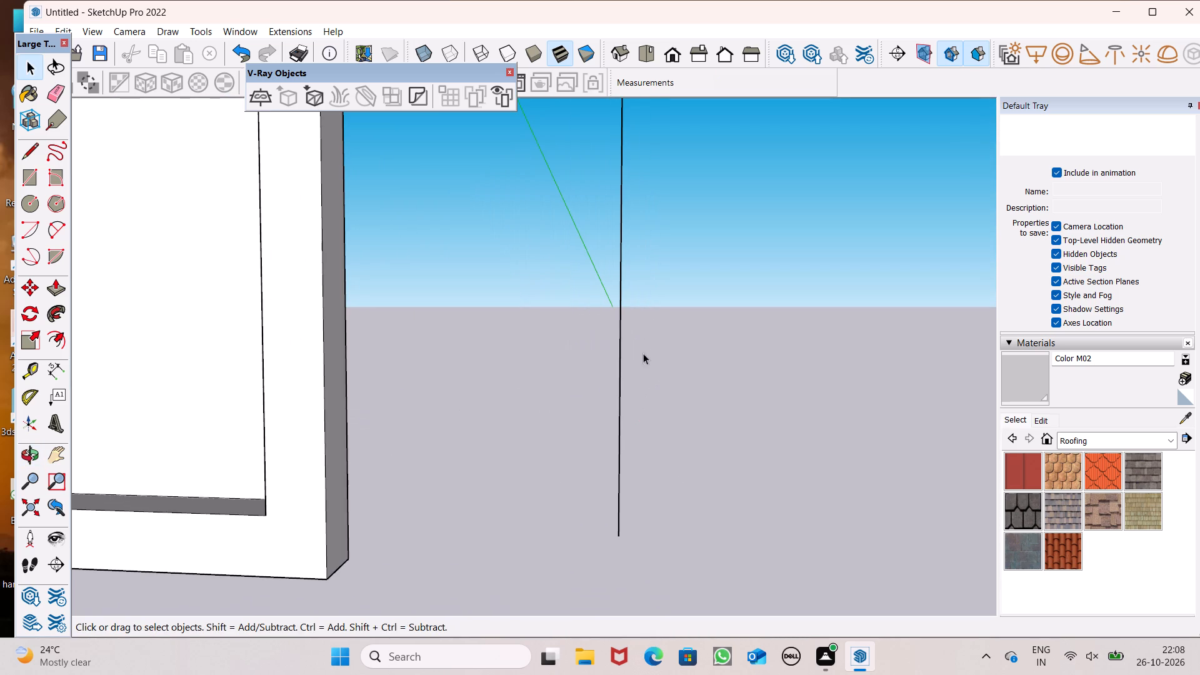
pyautogui.scroll(-2, 636, 329)
pyautogui.scroll(2, 579, 331)
pyautogui.scroll(-2, 601, 331)
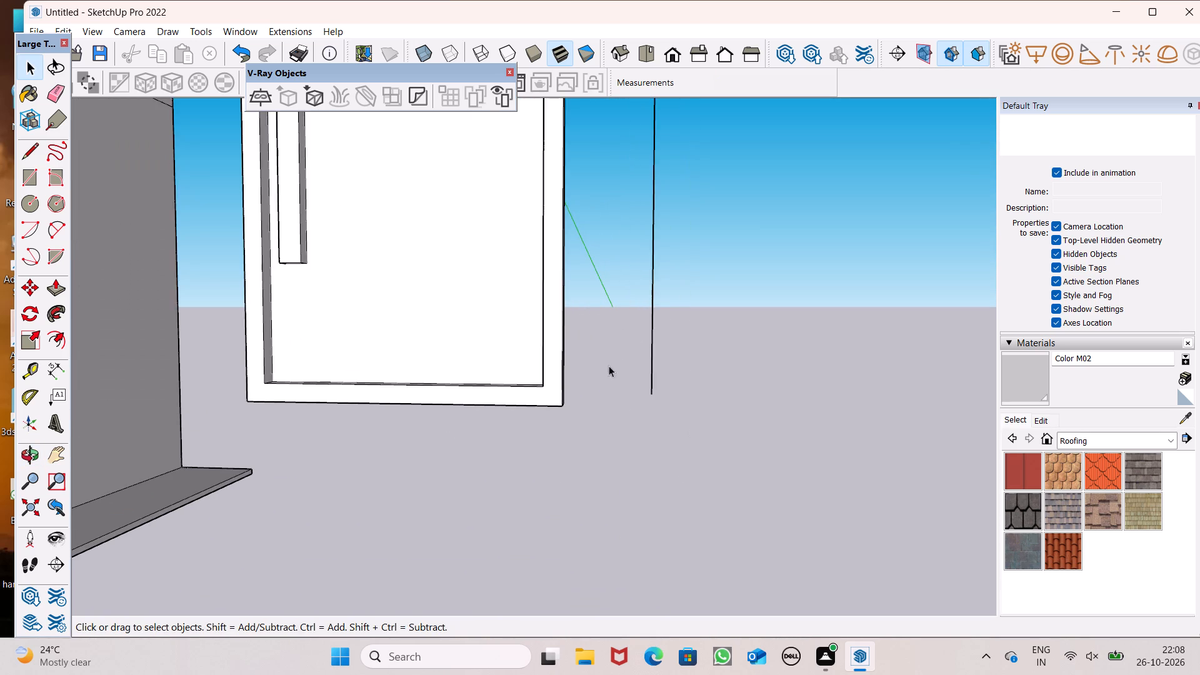
pyautogui.moveTo(609, 366); pyautogui.dragTo(537, 412, button='middle')
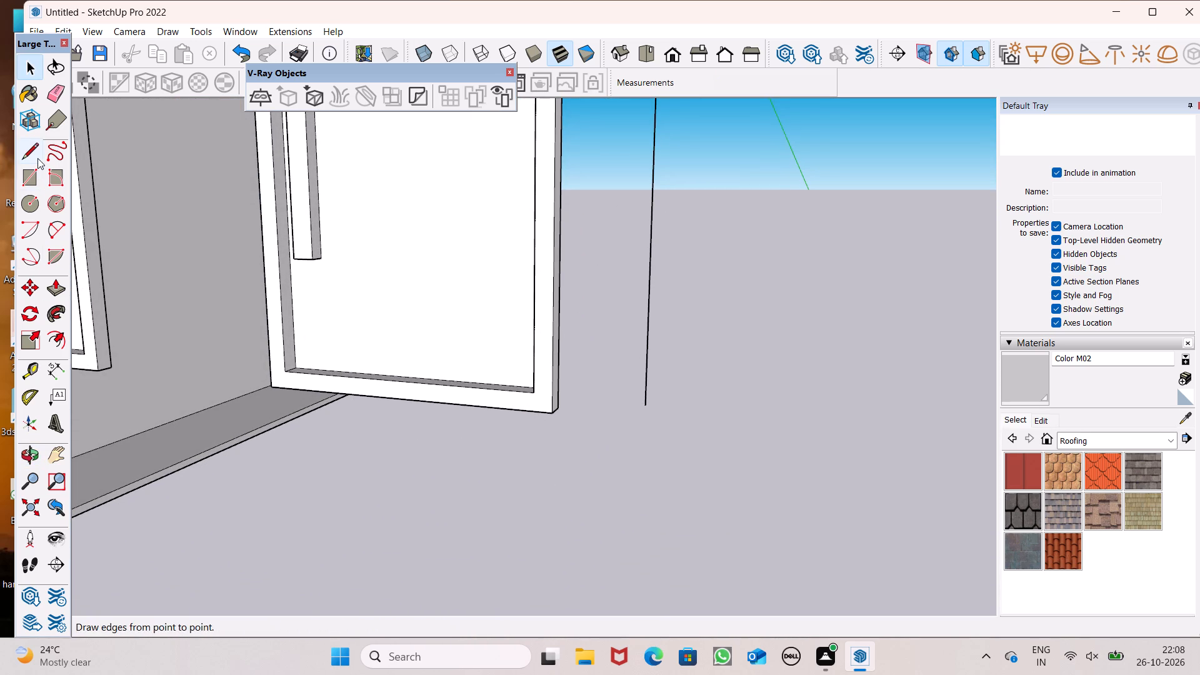
pyautogui.click(36, 158)
pyautogui.click(558, 409)
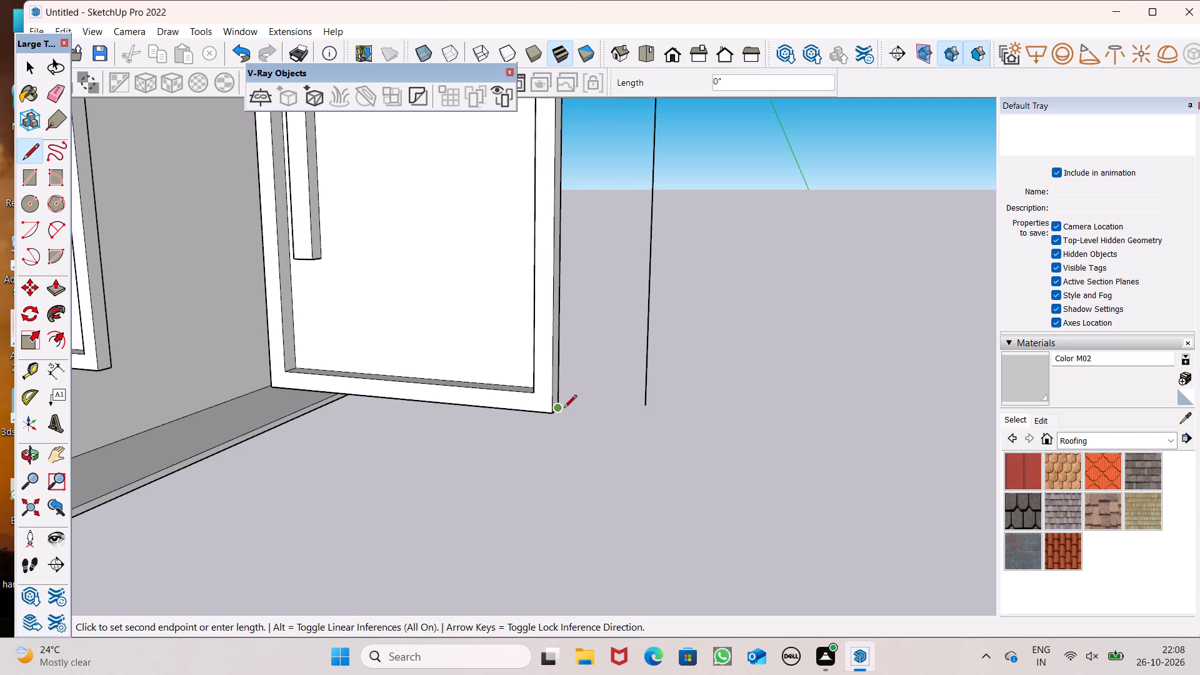
pyautogui.scroll(2, 616, 416)
pyautogui.scroll(-2, 649, 406)
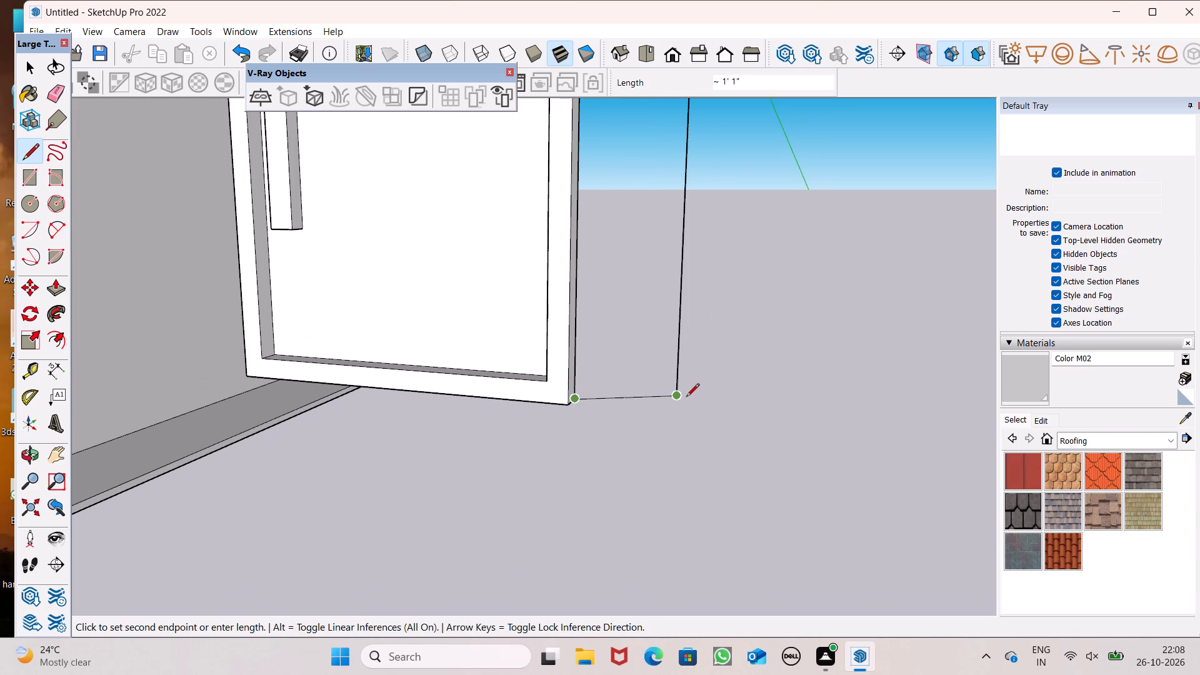
pyautogui.click(677, 407)
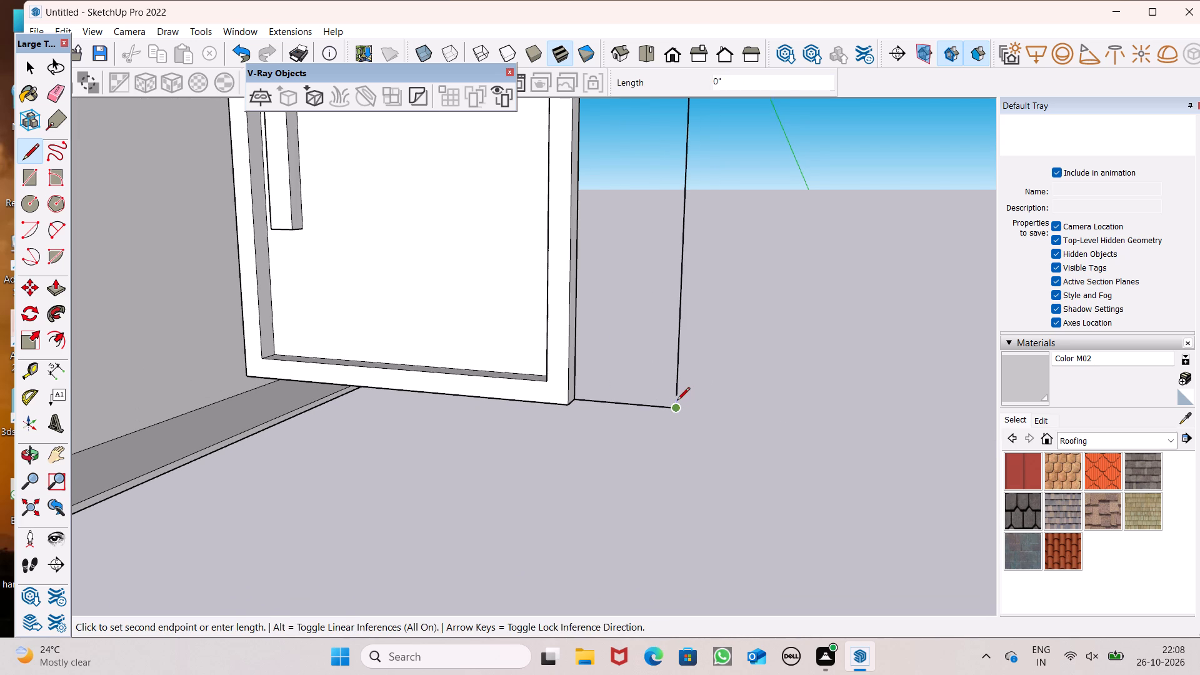
pyautogui.click(676, 397)
pyautogui.scroll(-5, 730, 431)
pyautogui.moveTo(716, 450); pyautogui.dragTo(777, 514, button='middle')
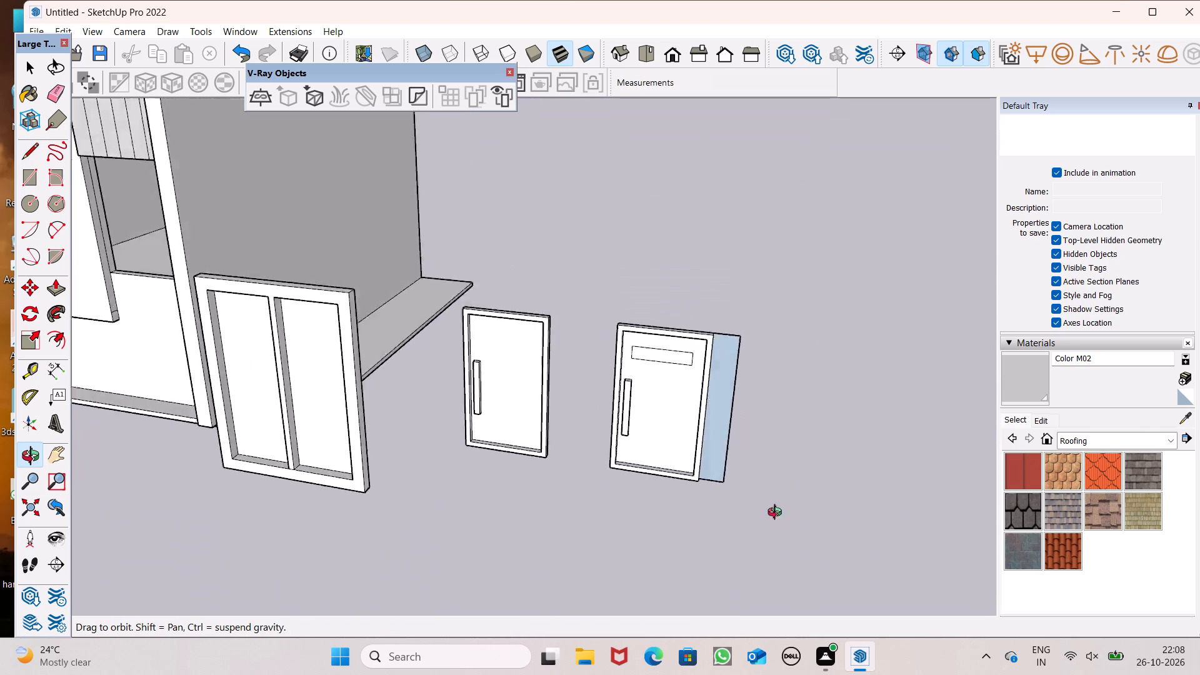
# Draw a horizontal line about 1' 1" long outward from the copied door frame's top rear corner on the handle side.
pyautogui.moveTo(777, 514); pyautogui.dragTo(839, 480, button='middle')
pyautogui.scroll(4, 684, 350)
pyautogui.moveTo(684, 359); pyautogui.dragTo(822, 465, button='middle')
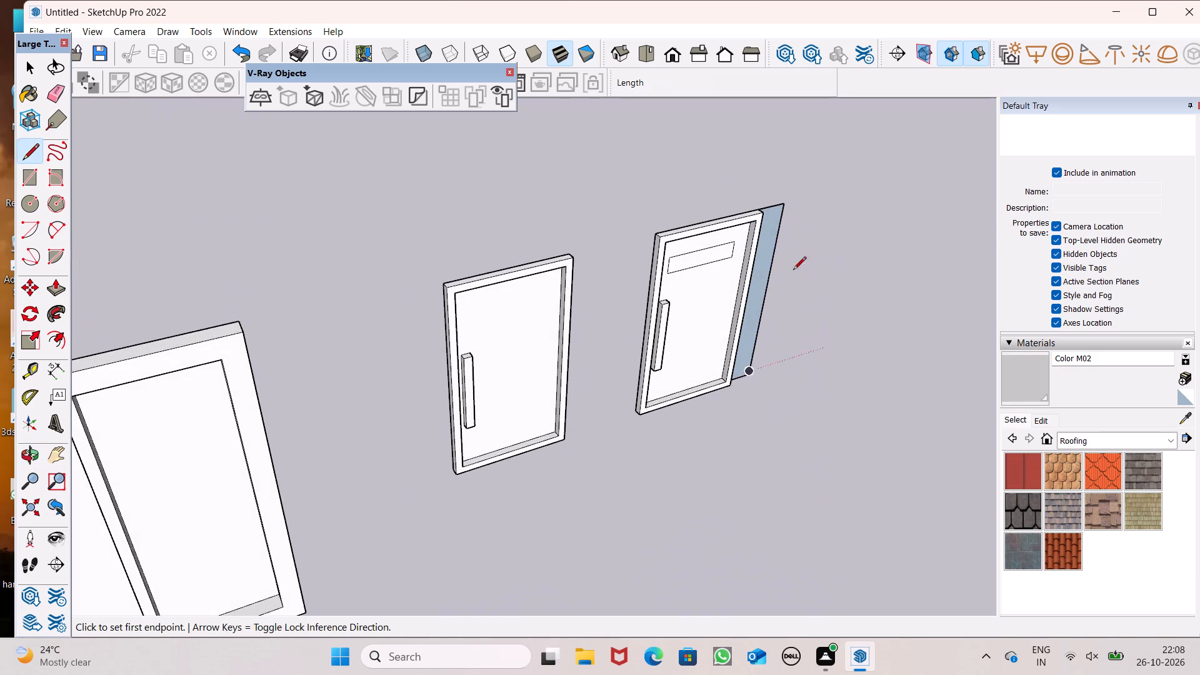
pyautogui.scroll(5, 677, 248)
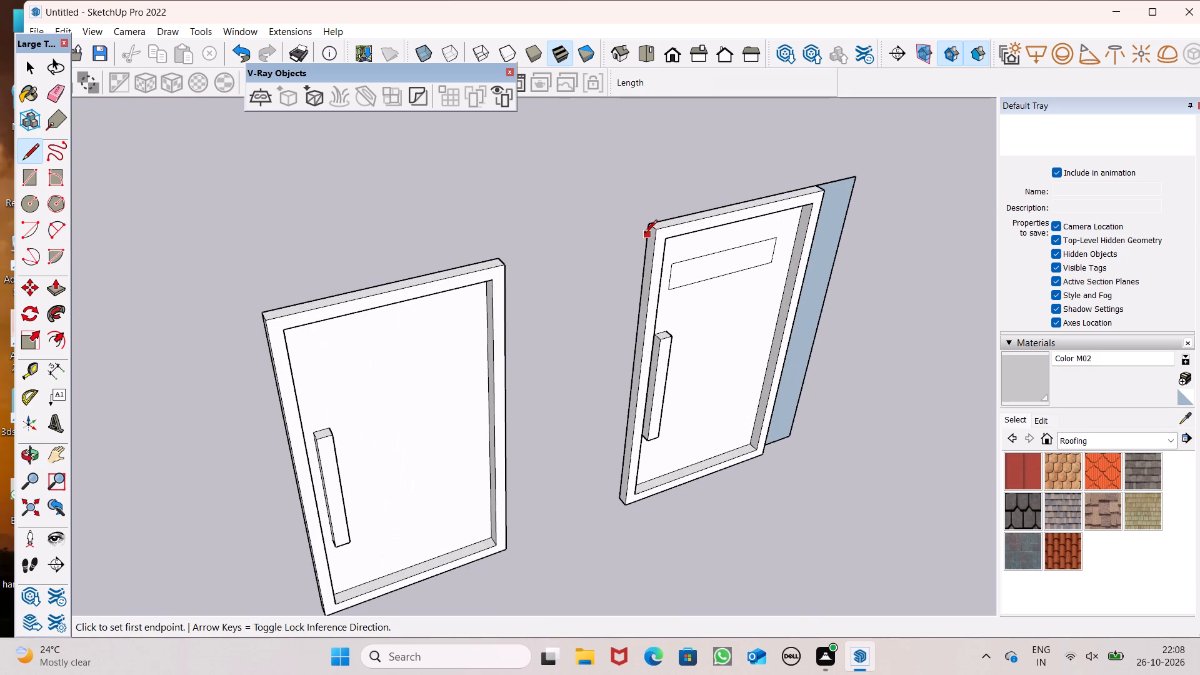
pyautogui.click(644, 229)
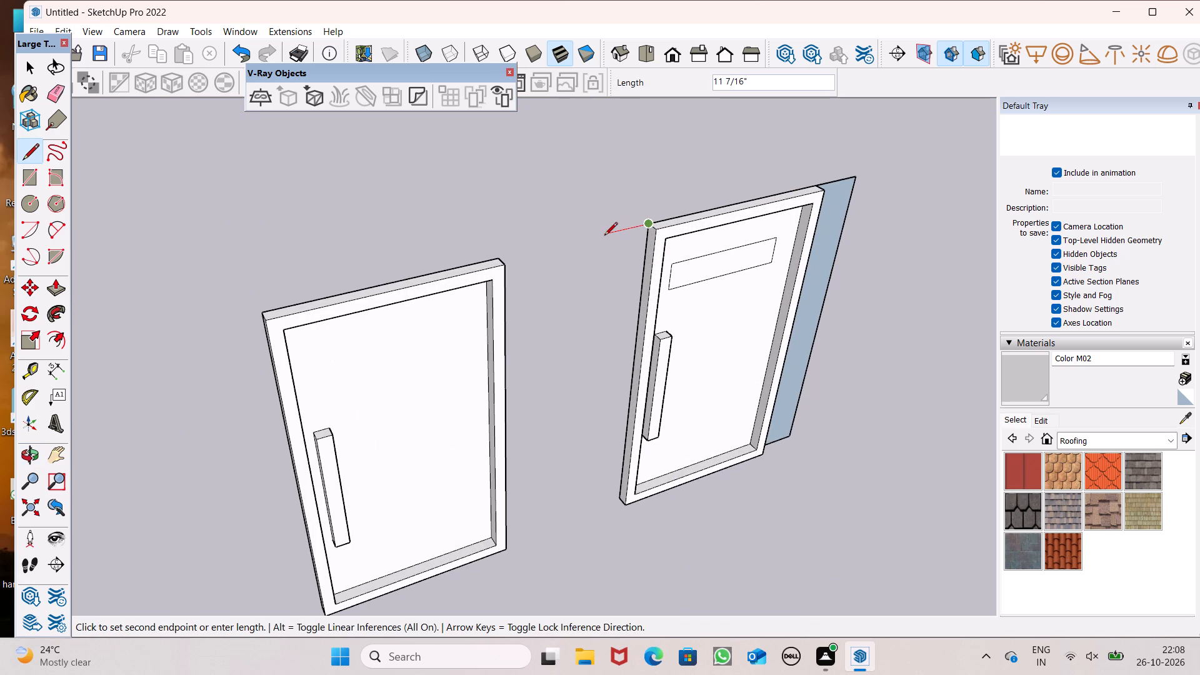
pyautogui.click(599, 237)
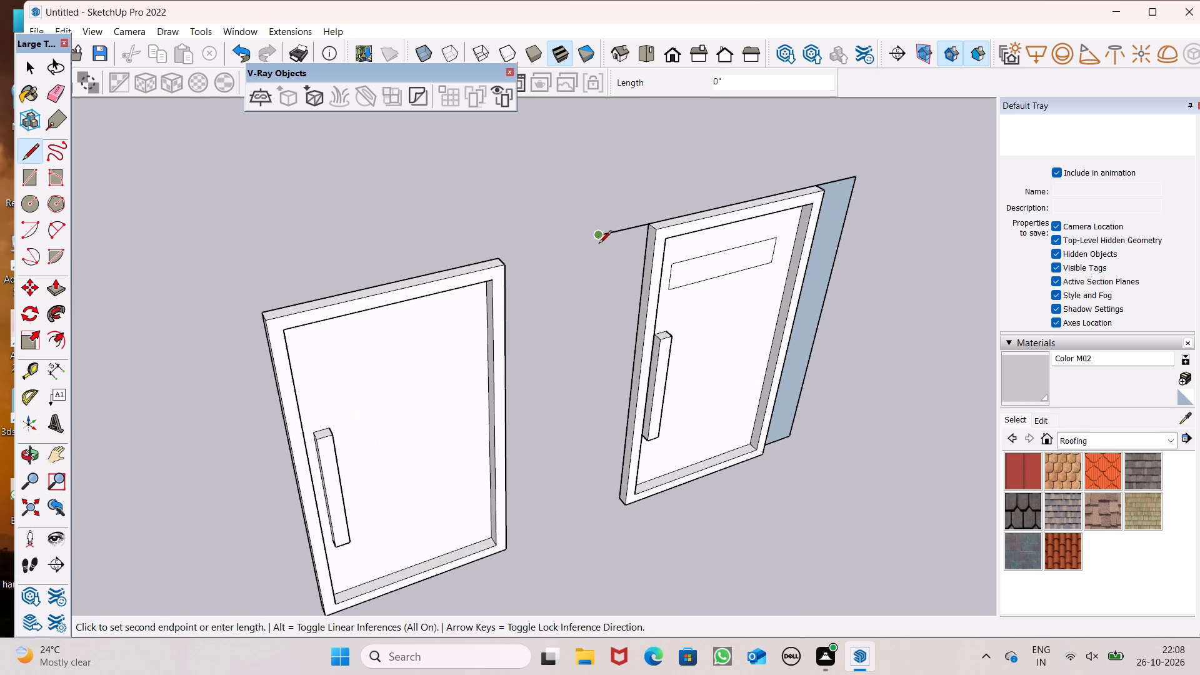
# Draw a vertical line down from the outer end of the handle-side top line to slightly below the door's base level.
pyautogui.scroll(-3, 594, 351)
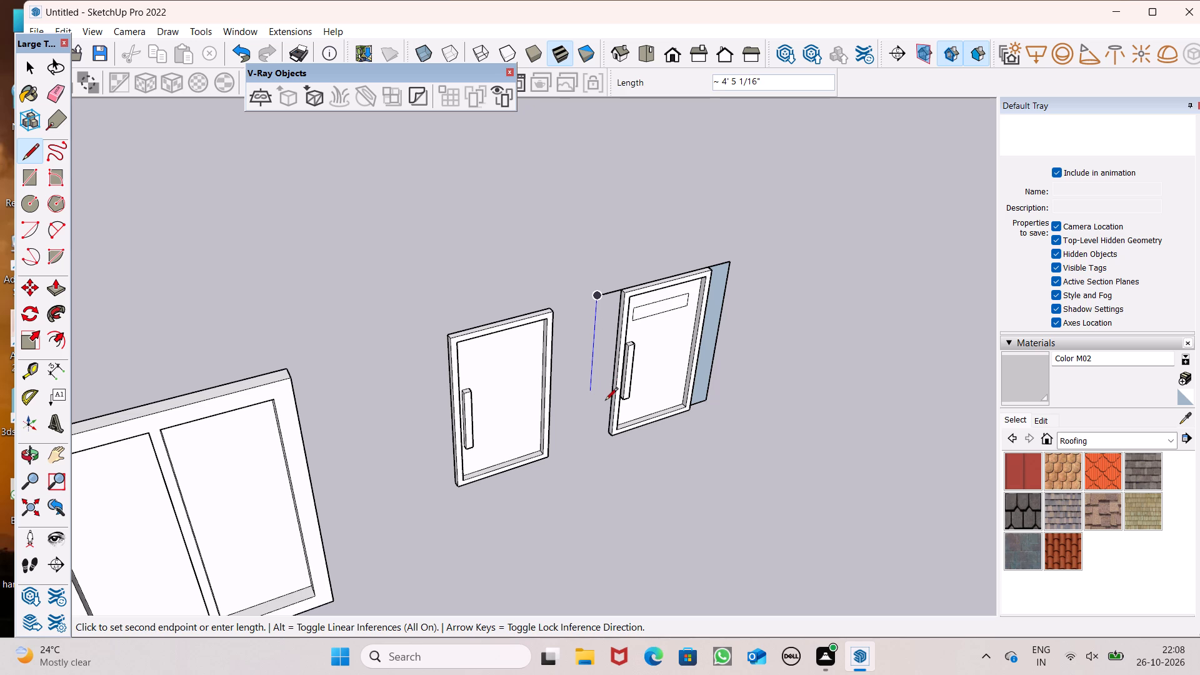
pyautogui.scroll(7, 605, 455)
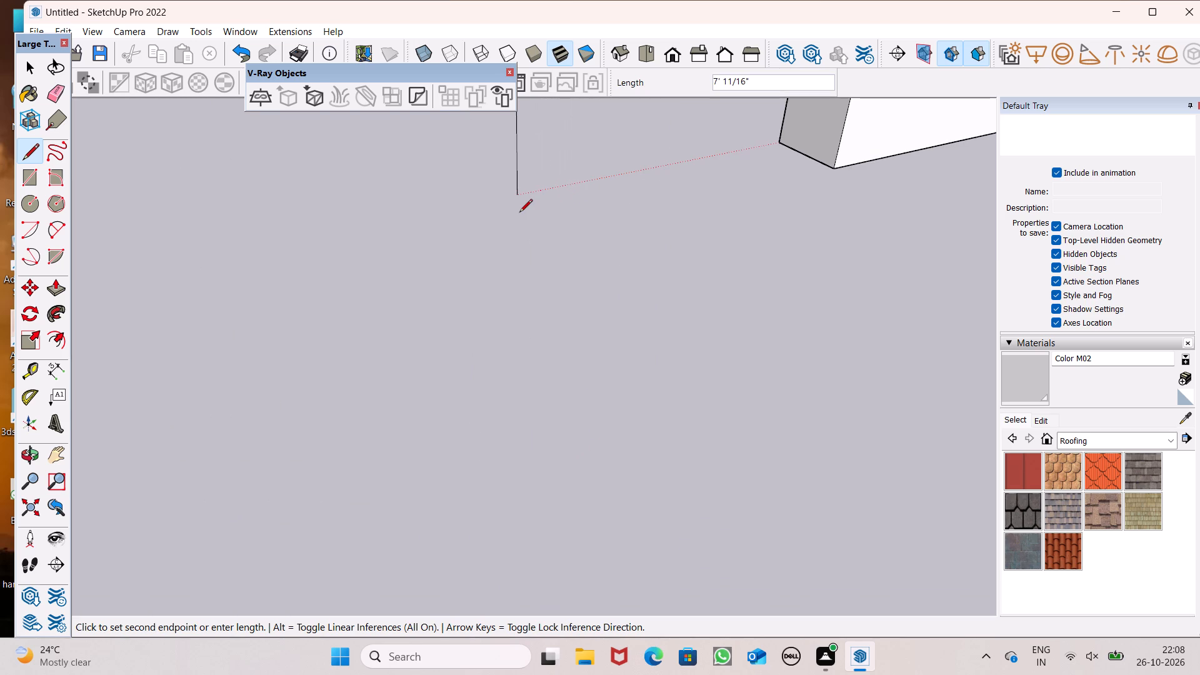
pyautogui.scroll(-5, 520, 216)
pyautogui.scroll(4, 521, 226)
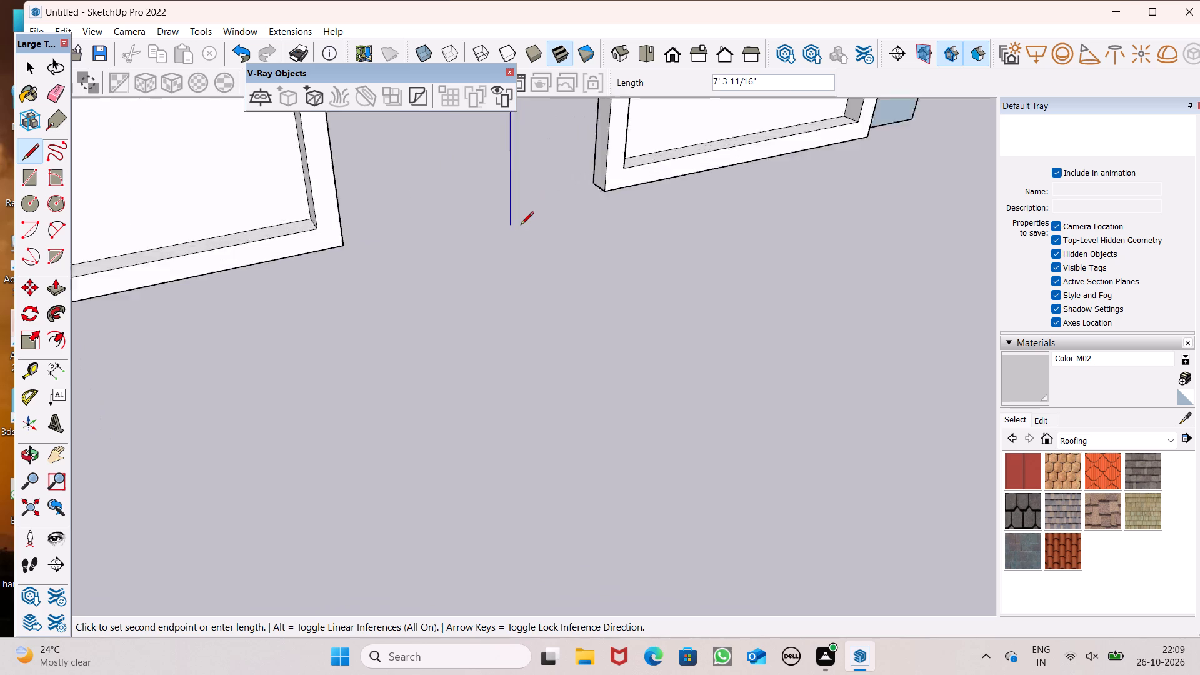
pyautogui.scroll(3, 521, 226)
pyautogui.scroll(-4, 520, 224)
pyautogui.click(518, 214)
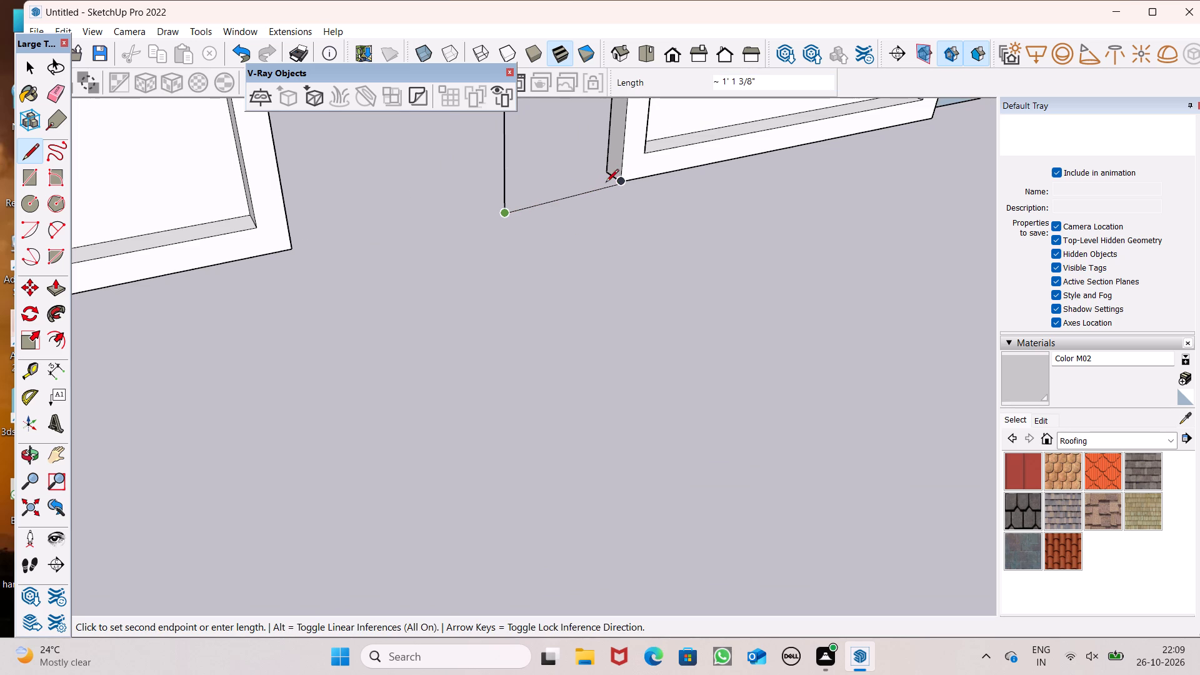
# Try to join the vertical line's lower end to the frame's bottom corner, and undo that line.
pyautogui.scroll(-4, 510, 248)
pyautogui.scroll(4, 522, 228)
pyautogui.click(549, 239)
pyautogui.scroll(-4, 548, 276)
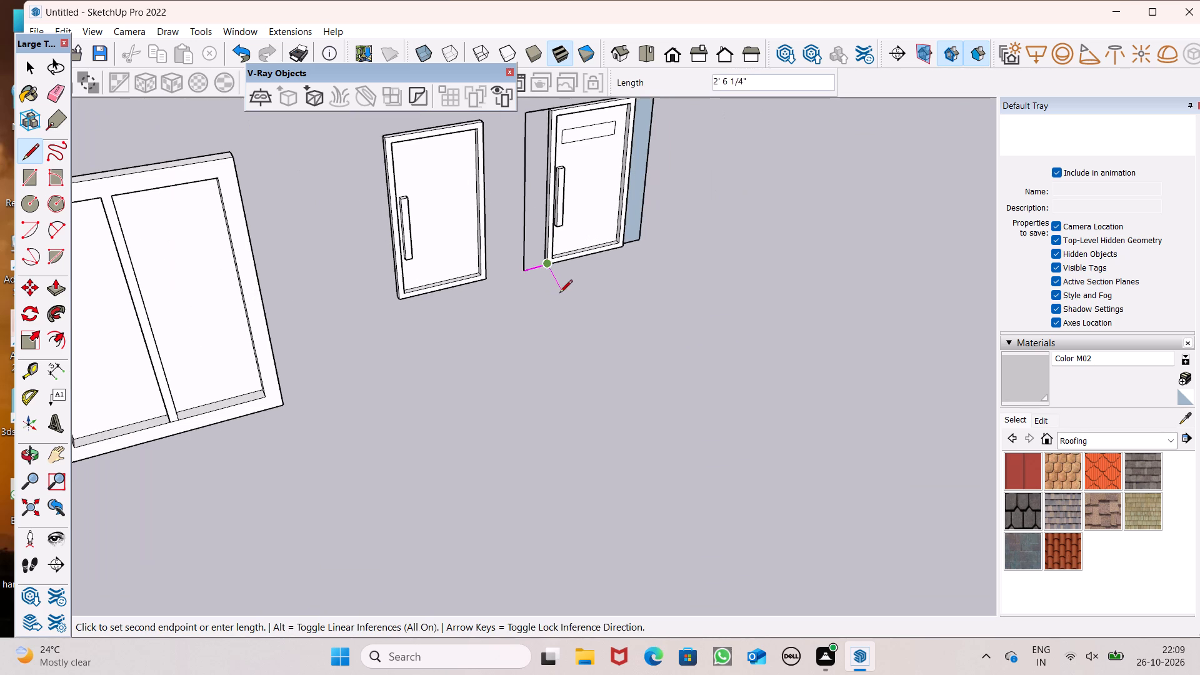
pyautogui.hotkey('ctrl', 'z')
# Draw the bottom edge about 1' 1" from the frame's lower rear corner to the vertical line, closing the handle-side strip into a face.
pyautogui.scroll(6, 518, 239)
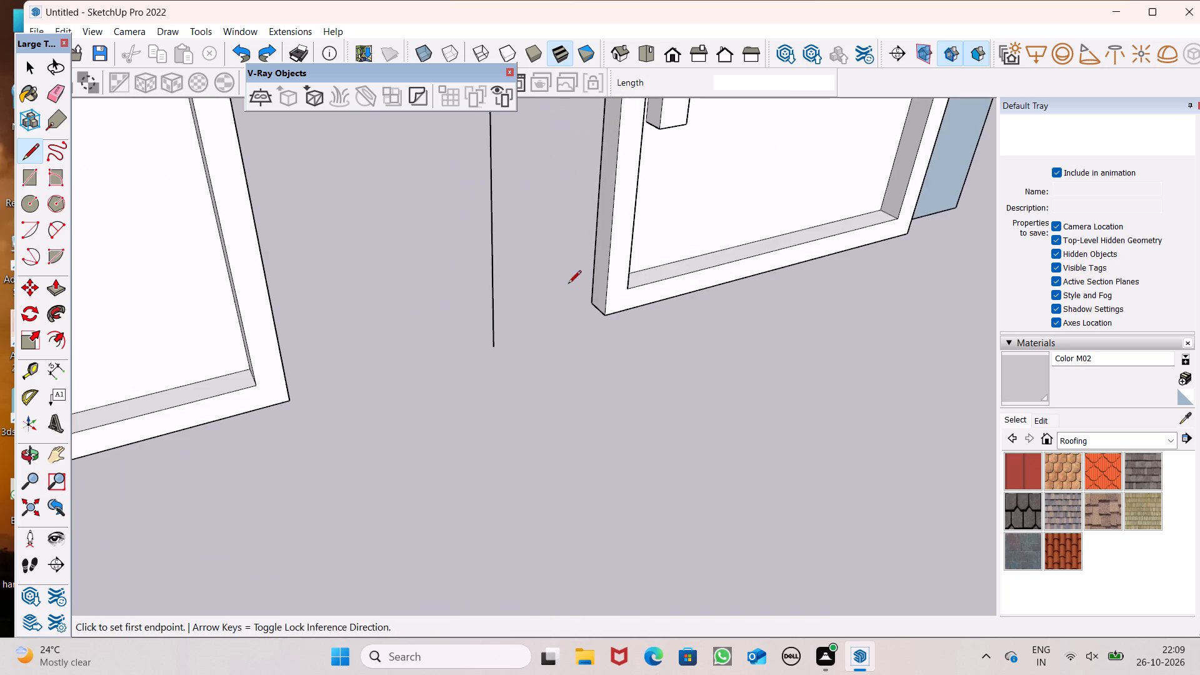
pyautogui.scroll(3, 566, 302)
pyautogui.scroll(-3, 569, 304)
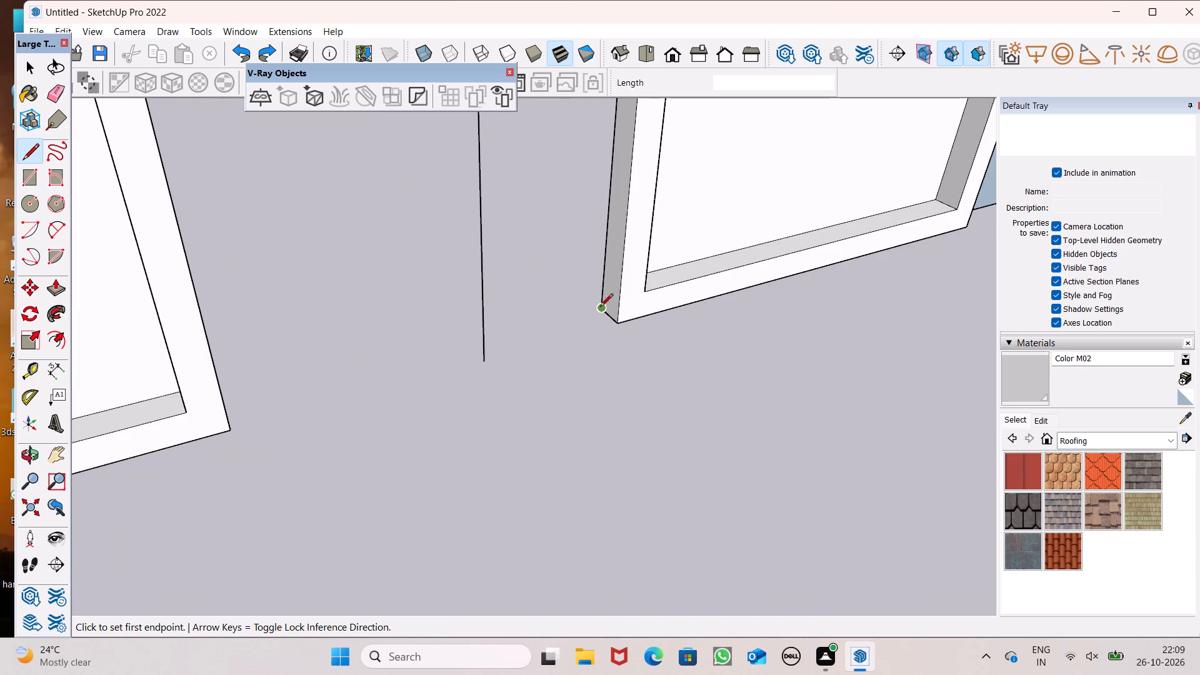
pyautogui.click(600, 307)
pyautogui.click(482, 339)
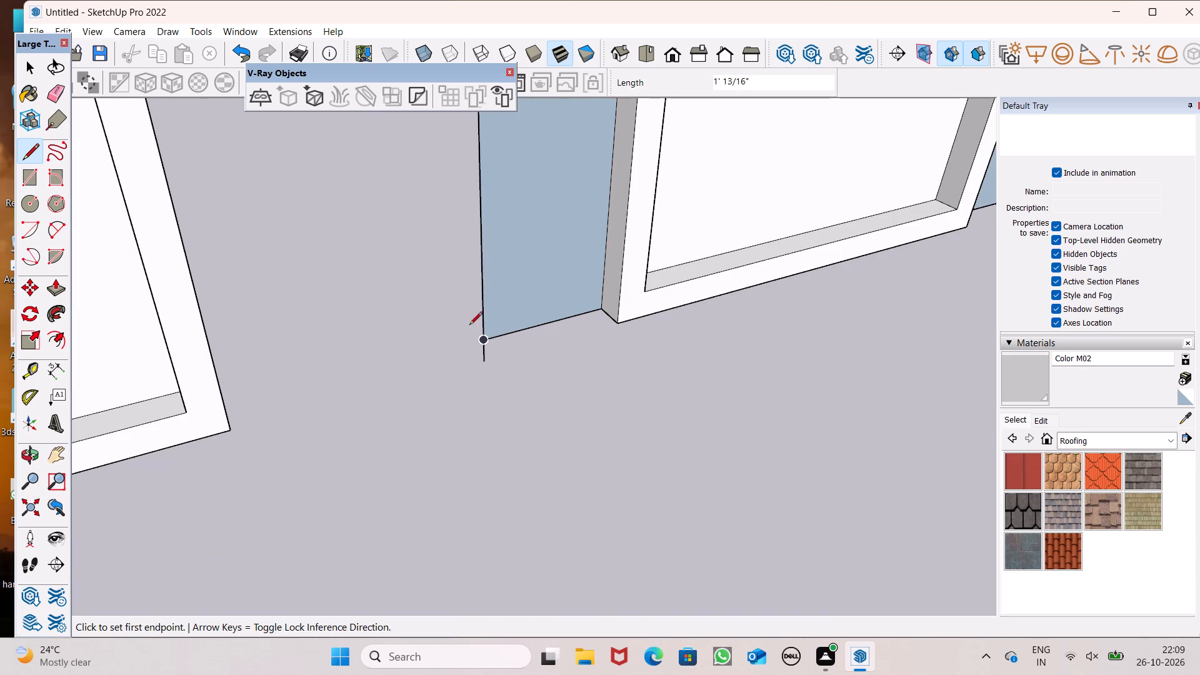
pyautogui.press('space')
# Erase the short stub of the vertical line that overhangs below the handle-side strip.
pyautogui.click(47, 94)
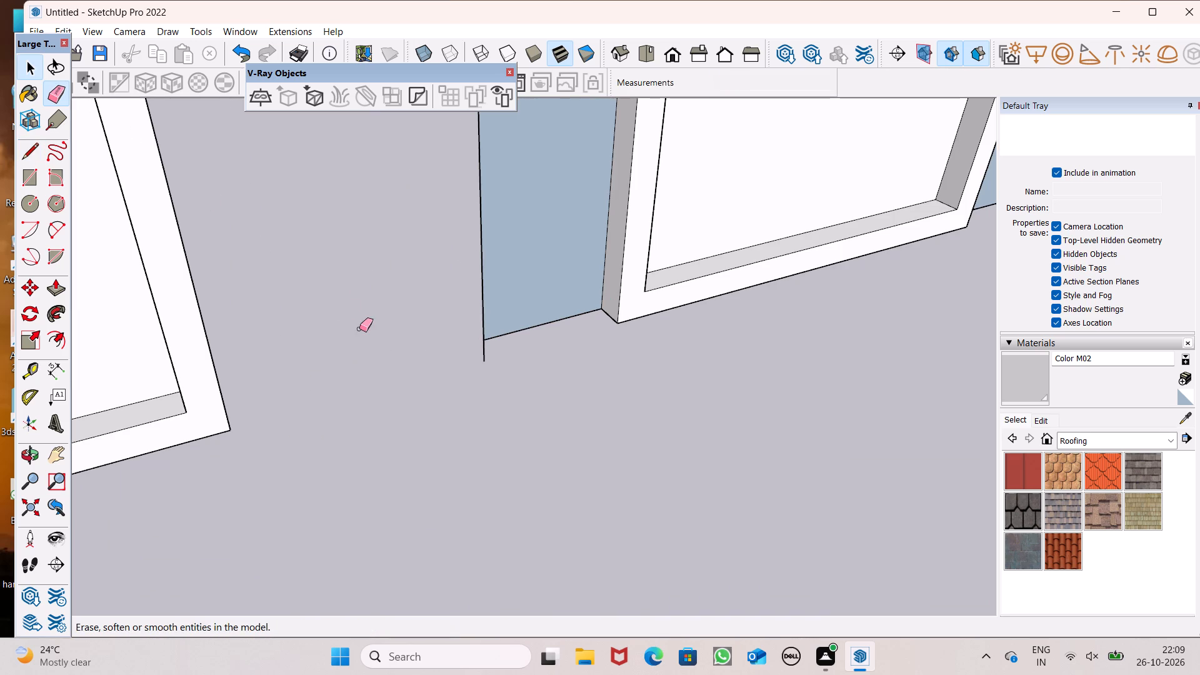
pyautogui.moveTo(476, 362); pyautogui.dragTo(487, 359)
# Offset the handle-side strip's outline inward to form a narrow border around its face.
pyautogui.scroll(-8, 482, 372)
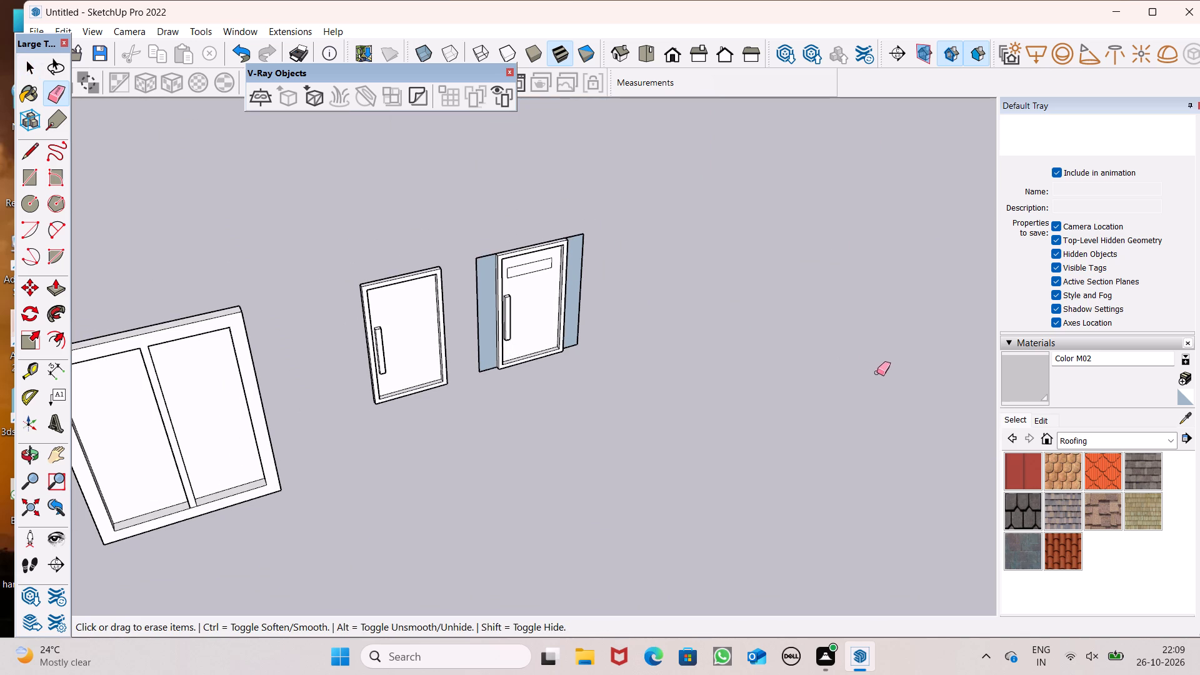
pyautogui.moveTo(593, 349); pyautogui.dragTo(393, 276, button='middle')
pyautogui.moveTo(487, 333); pyautogui.dragTo(542, 386, button='middle')
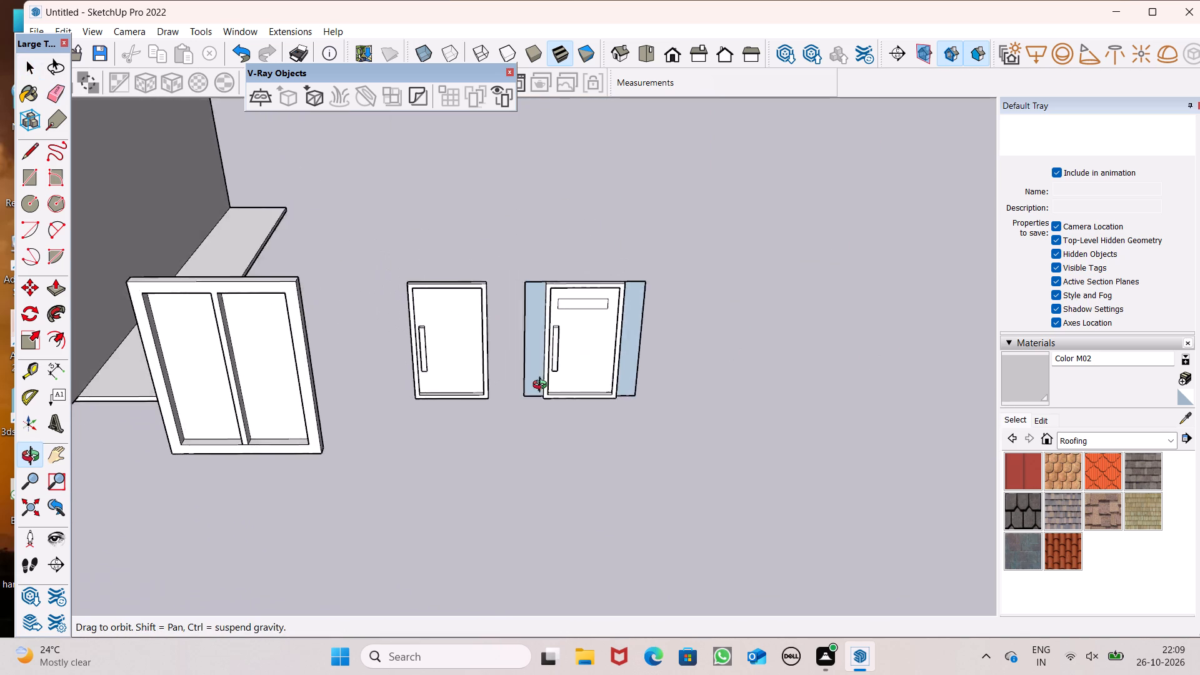
pyautogui.moveTo(542, 386); pyautogui.dragTo(569, 384, button='middle')
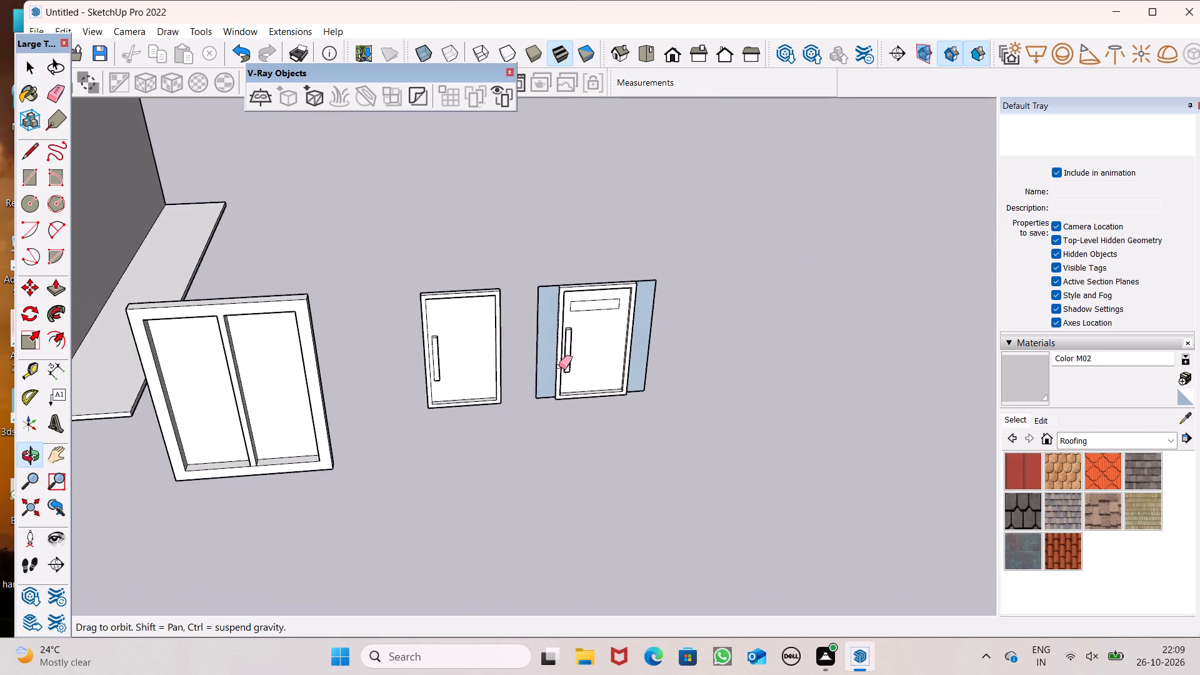
pyautogui.scroll(3, 541, 294)
pyautogui.moveTo(52, 339); pyautogui.dragTo(59, 338)
pyautogui.scroll(1, 422, 349)
pyautogui.scroll(3, 581, 307)
pyautogui.click(546, 255)
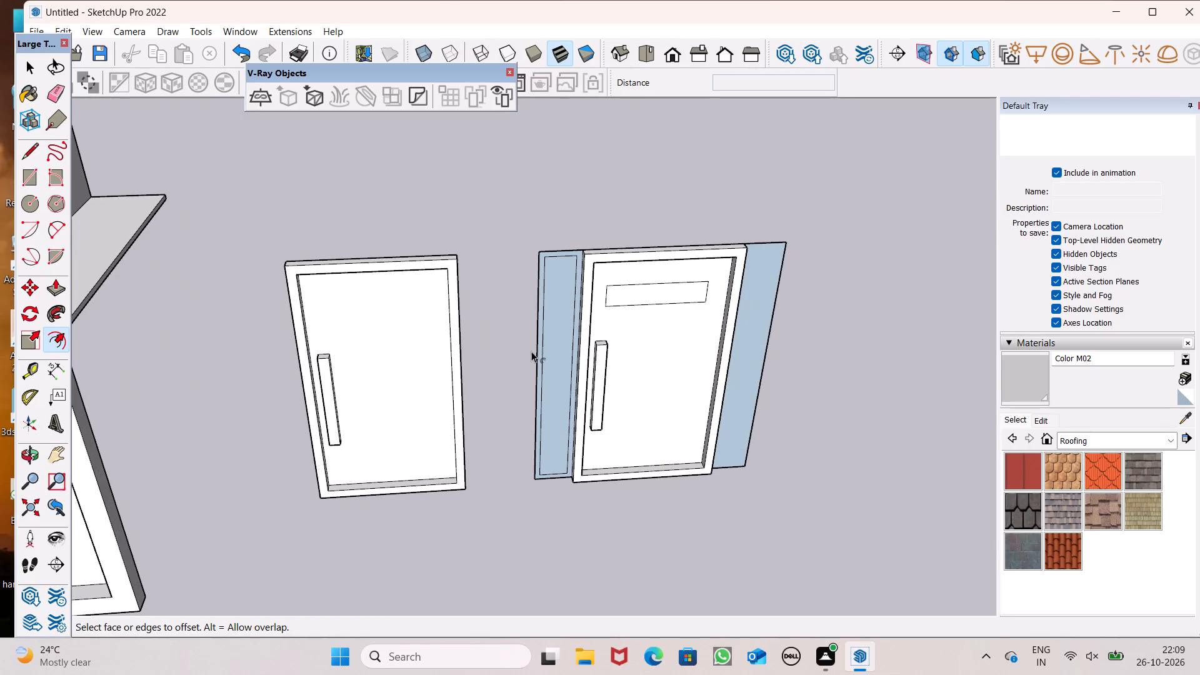
# Offset the outline of the strip opposite the handle inward by about 1 7/8".
pyautogui.click(54, 292)
pyautogui.click(55, 334)
pyautogui.moveTo(581, 354); pyautogui.dragTo(535, 346, button='middle')
pyautogui.scroll(1, 535, 346)
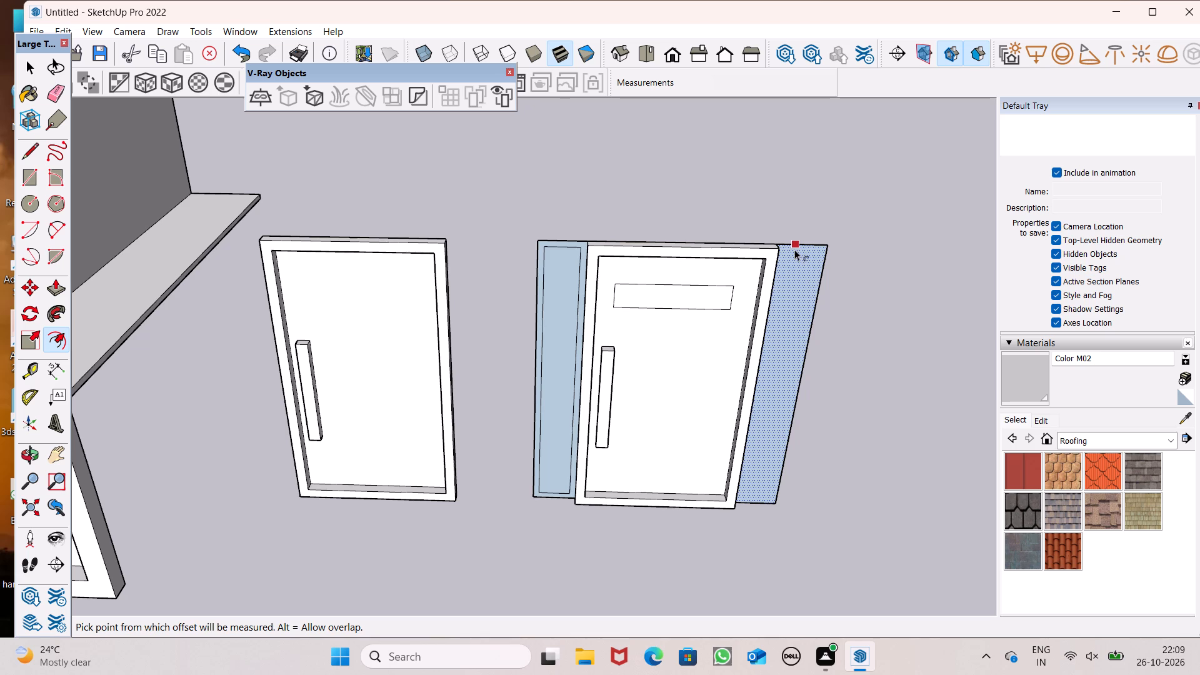
pyautogui.click(794, 249)
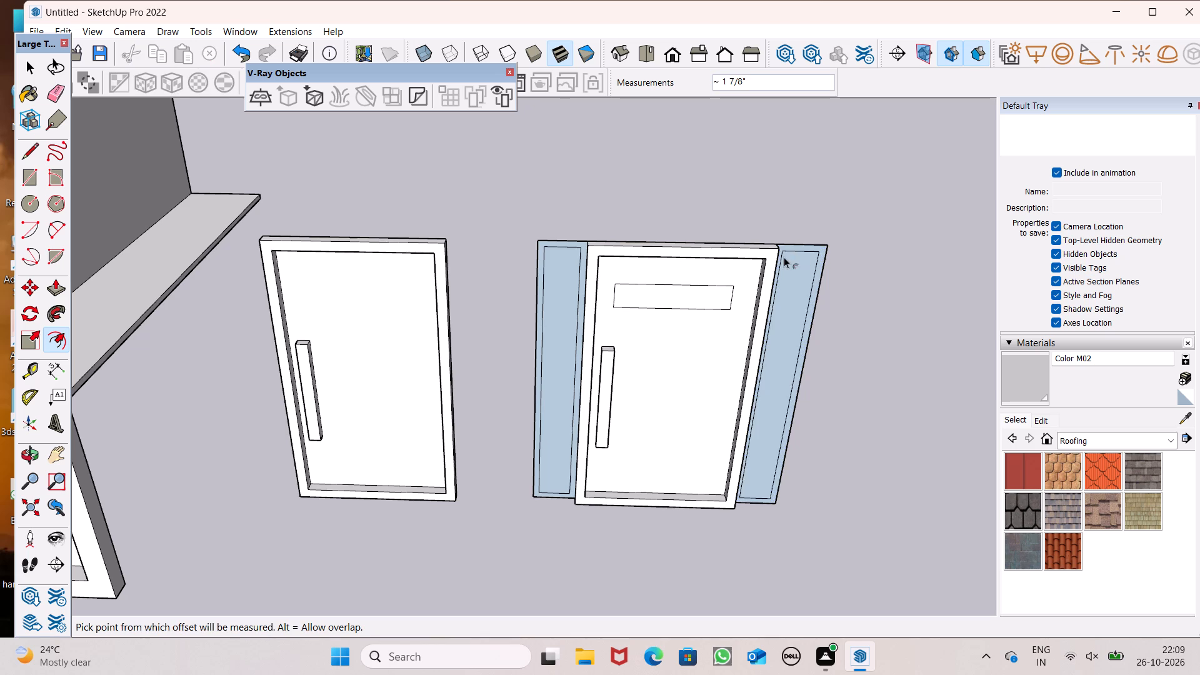
# Push/Pull the handle-side strip's border forward 3", flush with the door frame's front face.
pyautogui.scroll(-2, 784, 257)
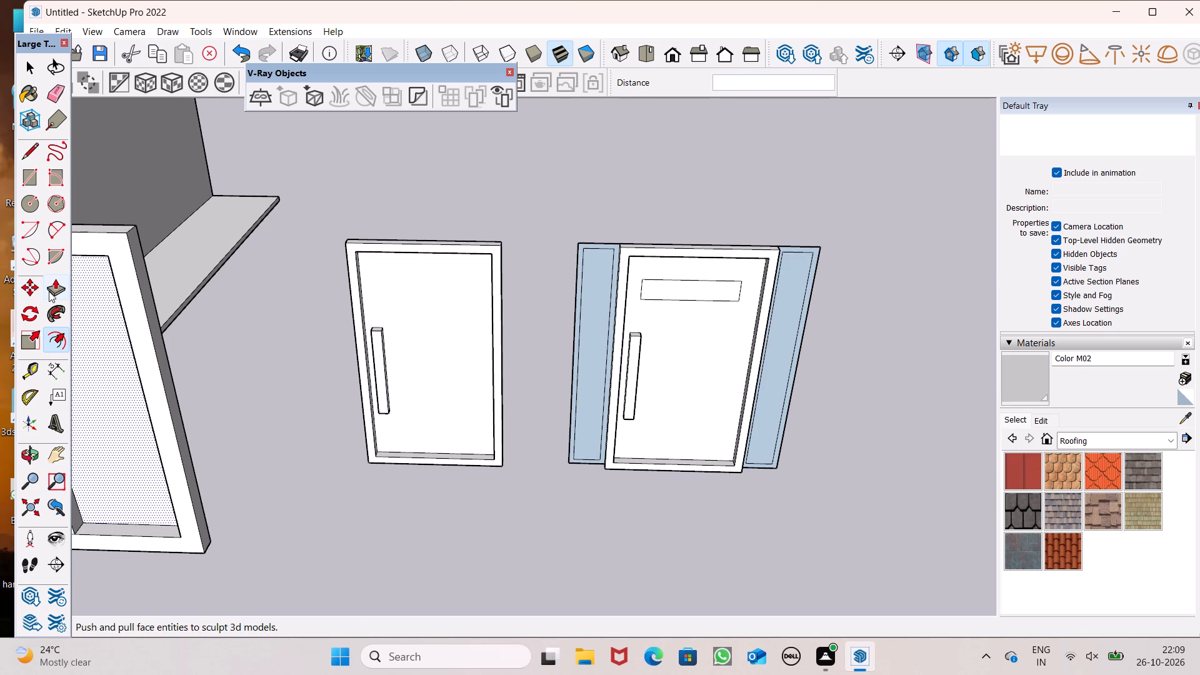
pyautogui.click(49, 291)
pyautogui.scroll(-2, 354, 311)
pyautogui.moveTo(512, 459); pyautogui.dragTo(574, 489, button='middle')
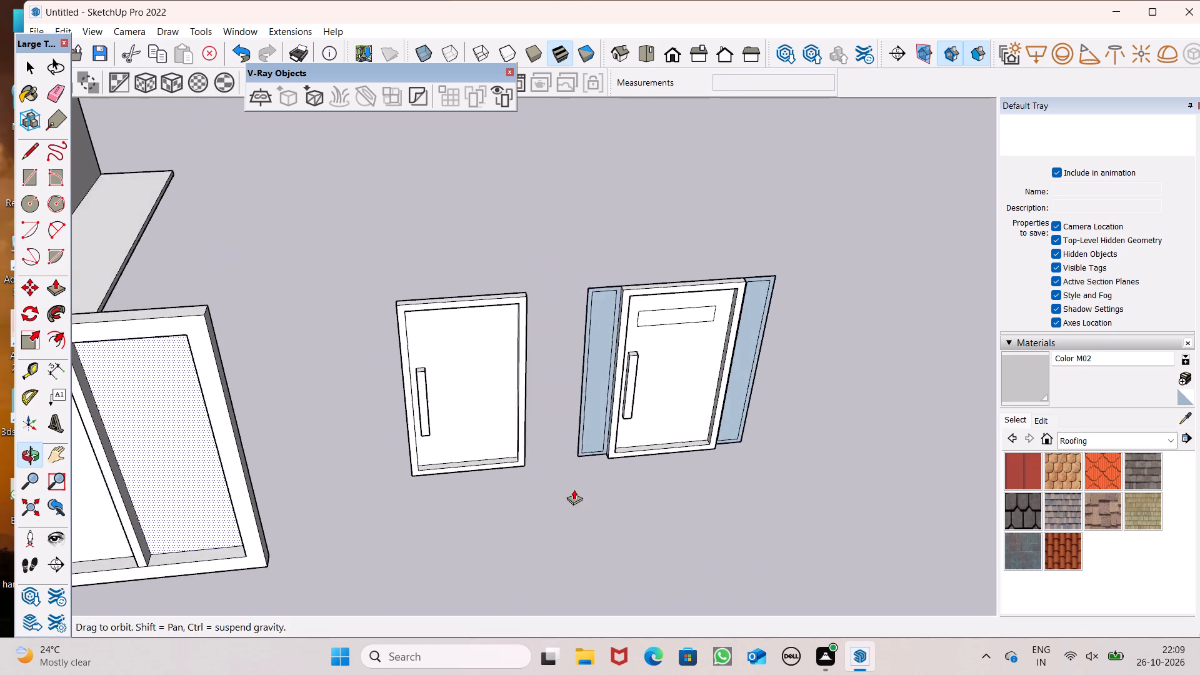
pyautogui.moveTo(574, 489); pyautogui.dragTo(572, 489, button='middle')
pyautogui.scroll(7, 604, 472)
pyautogui.scroll(-4, 629, 446)
pyautogui.moveTo(647, 426); pyautogui.dragTo(666, 462, button='middle')
pyautogui.scroll(5, 645, 402)
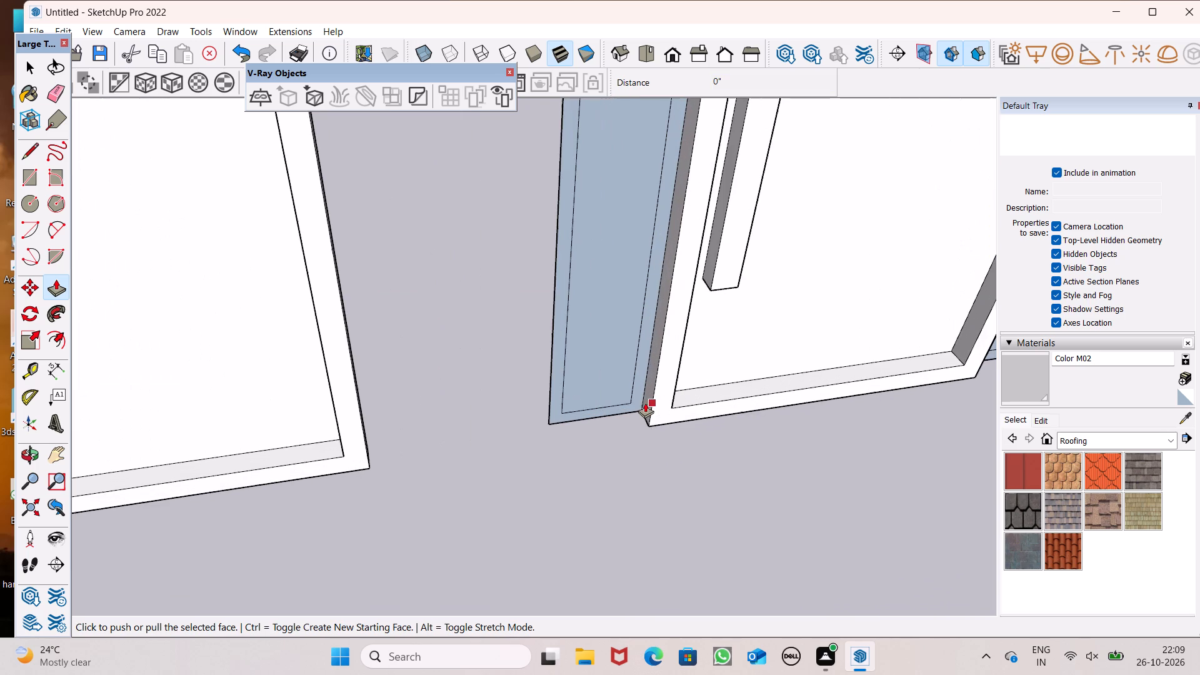
pyautogui.scroll(5, 634, 404)
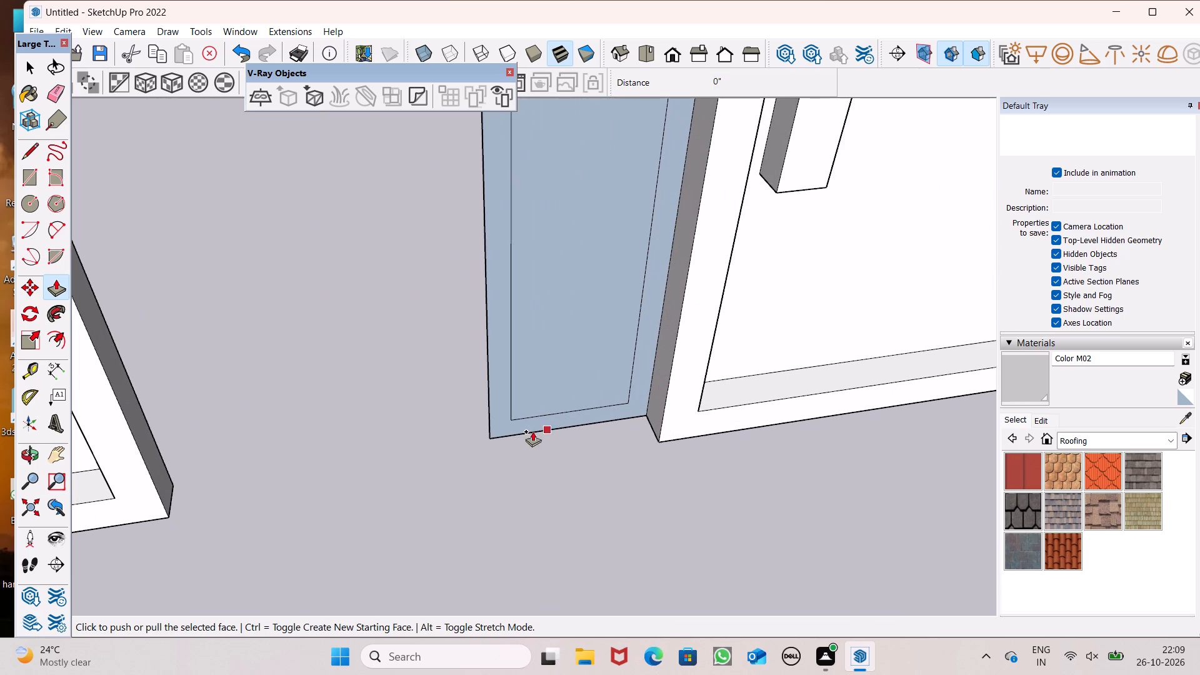
pyautogui.press('space')
pyautogui.click(502, 431)
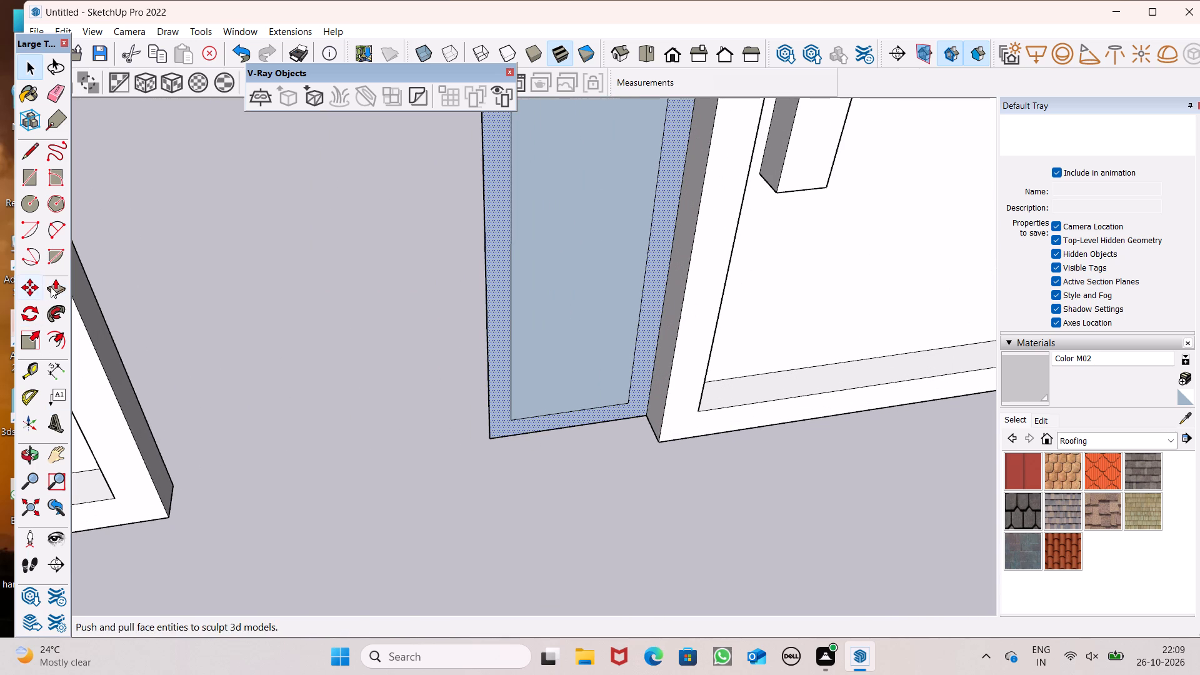
pyautogui.click(52, 287)
pyautogui.moveTo(635, 409); pyautogui.dragTo(636, 409)
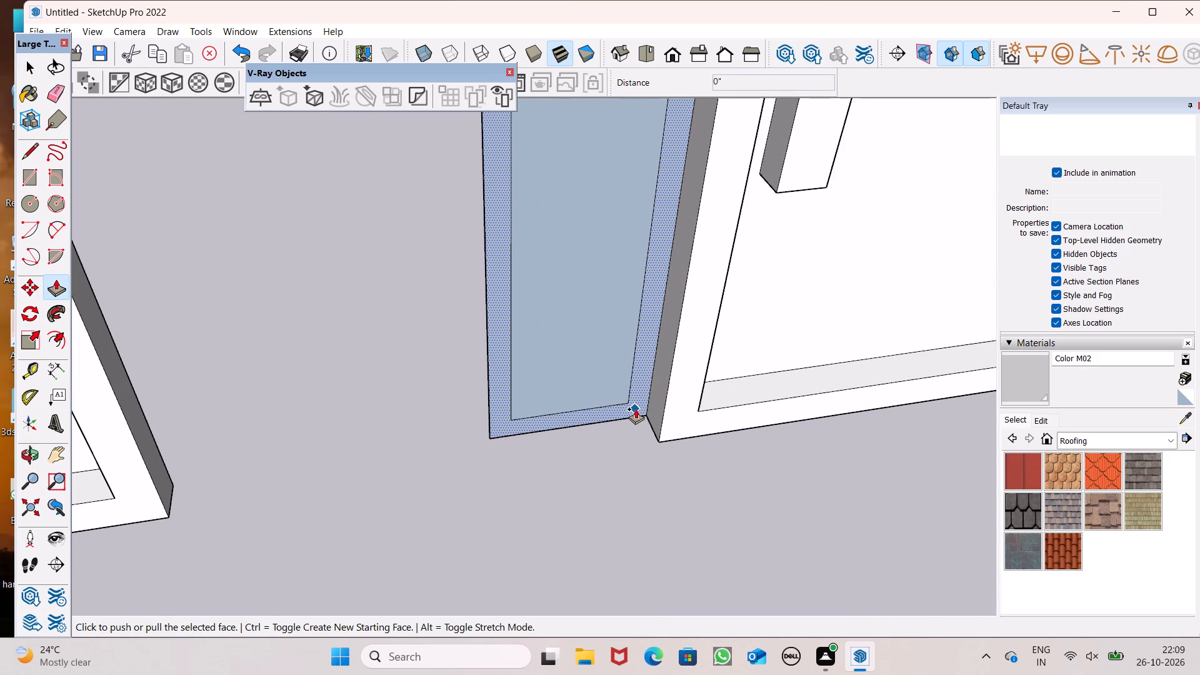
pyautogui.moveTo(636, 409); pyautogui.dragTo(662, 428)
# Push/Pull the border of the strip opposite the handle forward 3", flush with the door frame's front face.
pyautogui.scroll(-6, 544, 417)
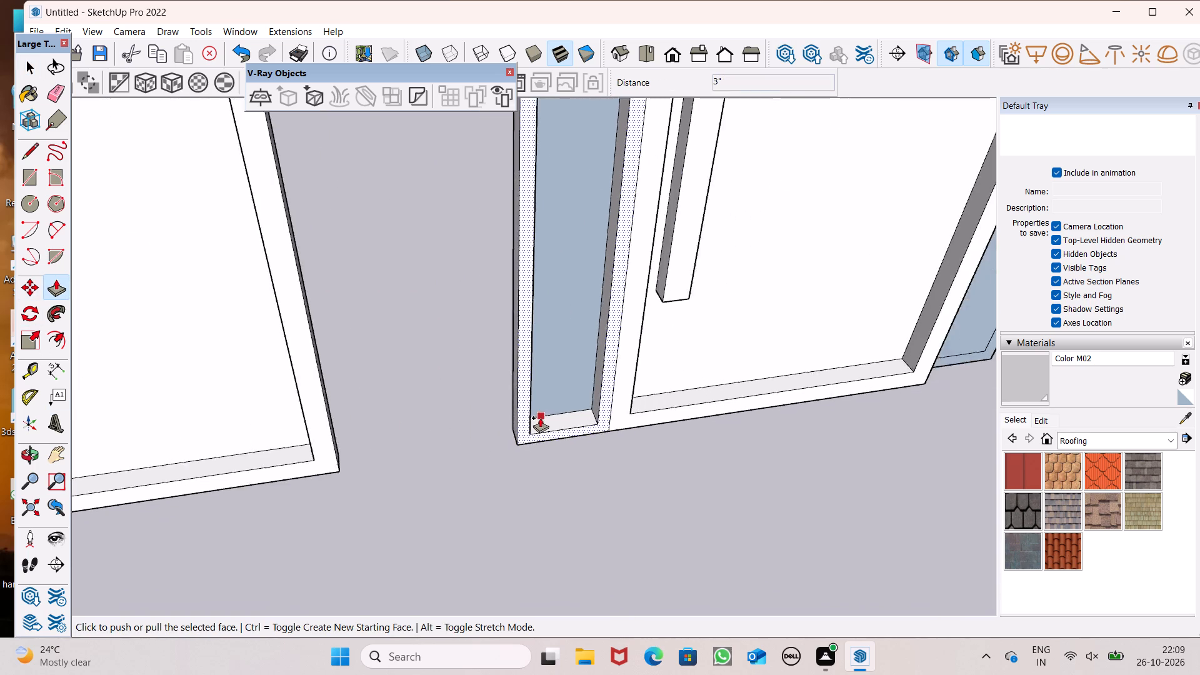
pyautogui.scroll(-7, 442, 420)
pyautogui.scroll(11, 531, 407)
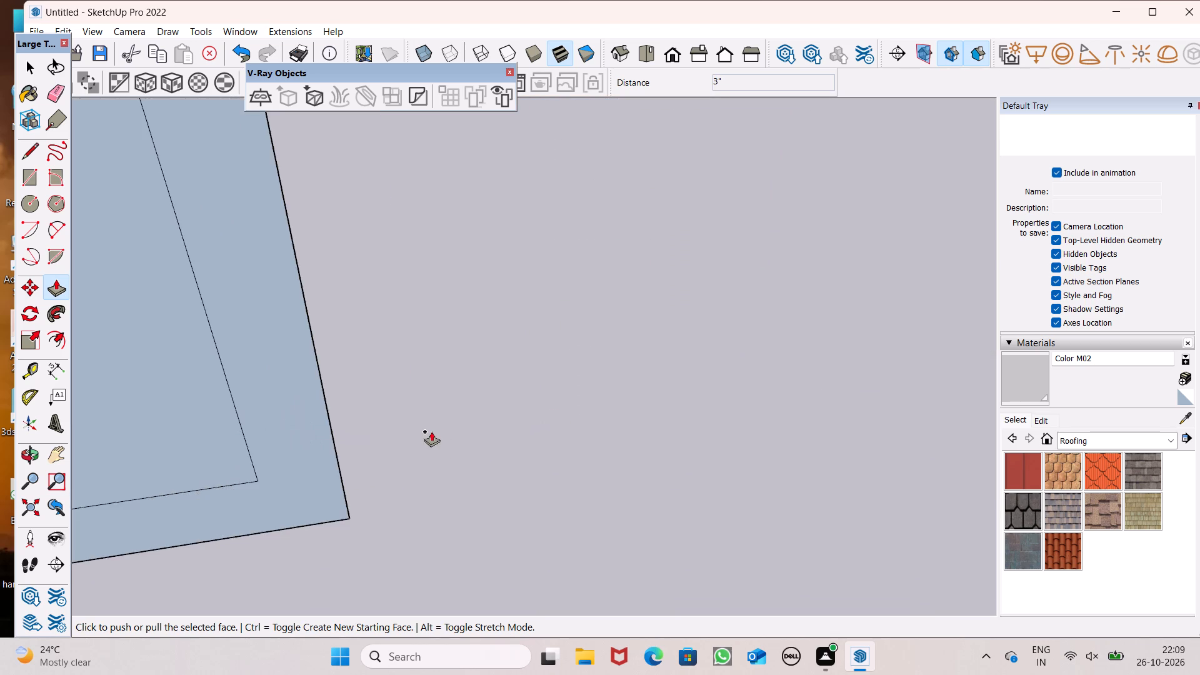
pyautogui.scroll(-4, 431, 432)
pyautogui.scroll(12, 411, 436)
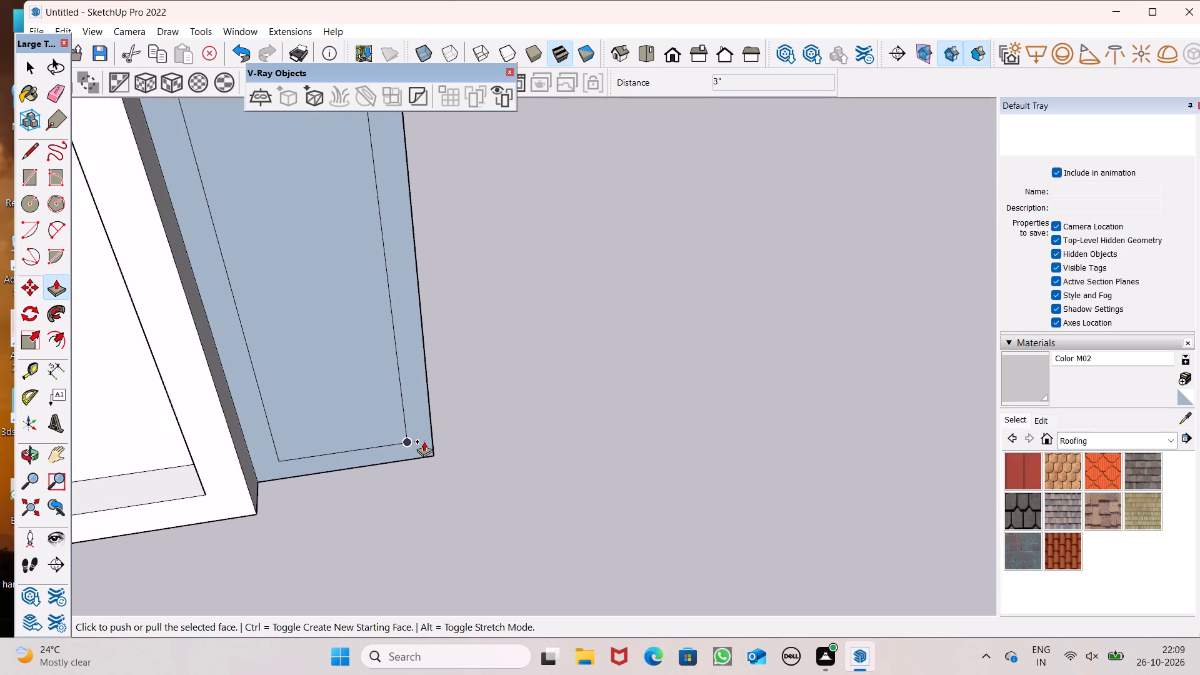
pyautogui.press('space')
pyautogui.click(419, 443)
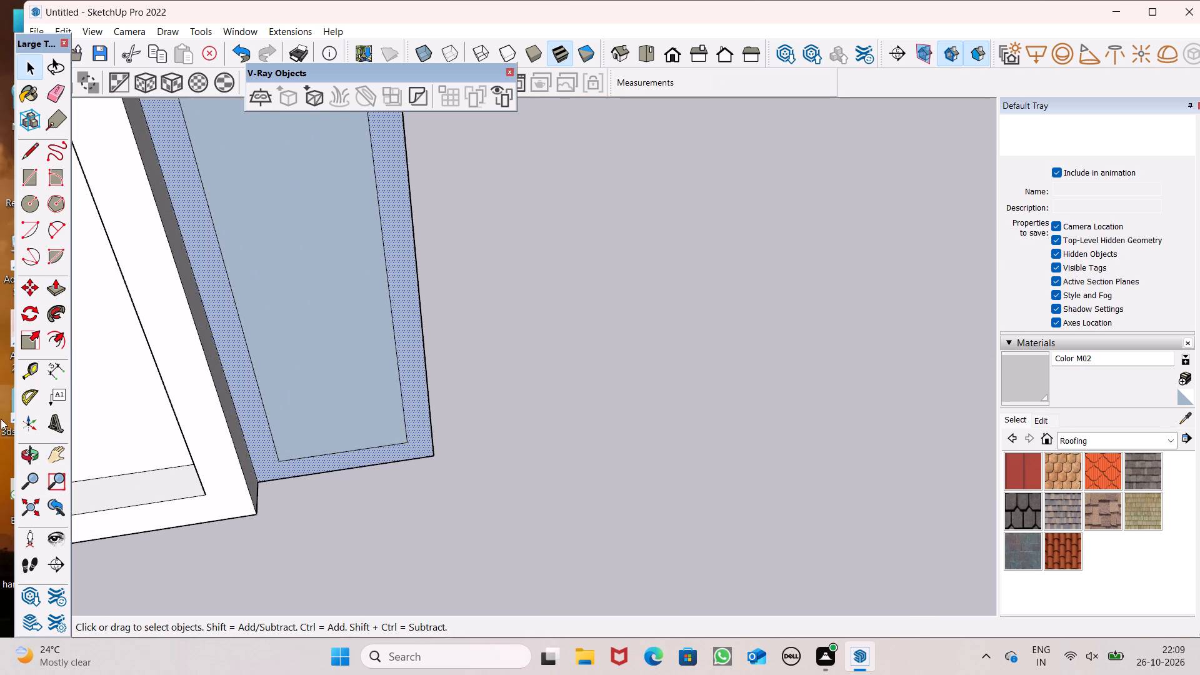
pyautogui.click(64, 284)
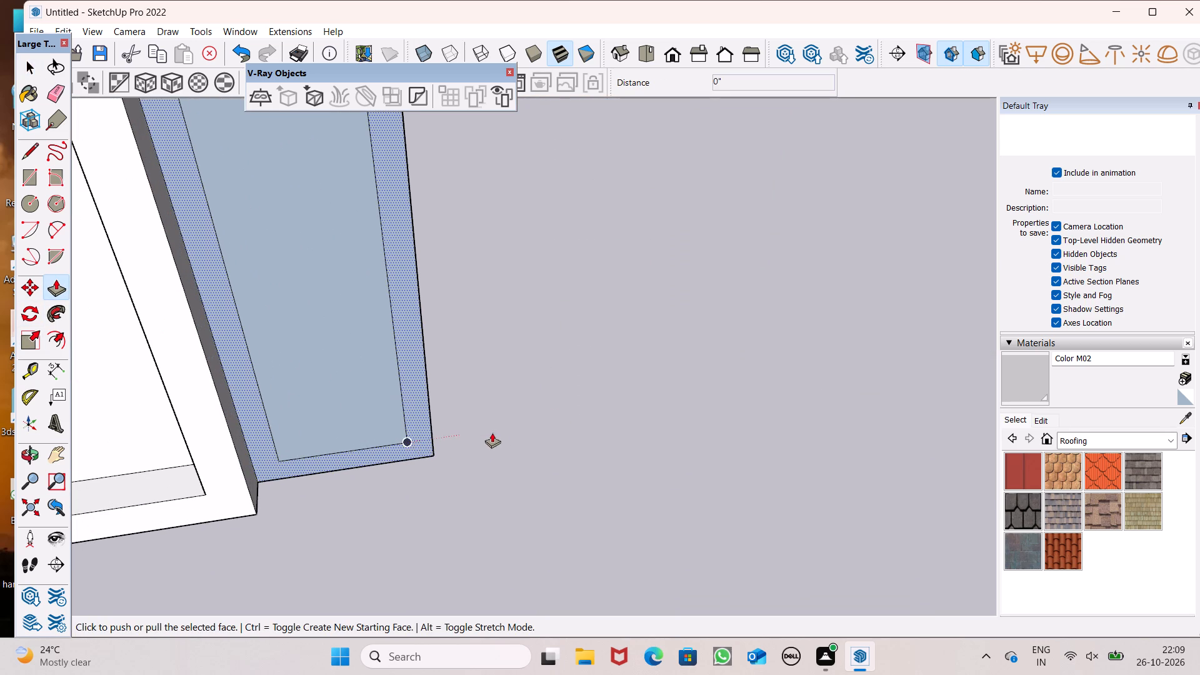
pyautogui.scroll(-1, 500, 434)
pyautogui.moveTo(456, 438); pyautogui.dragTo(449, 448)
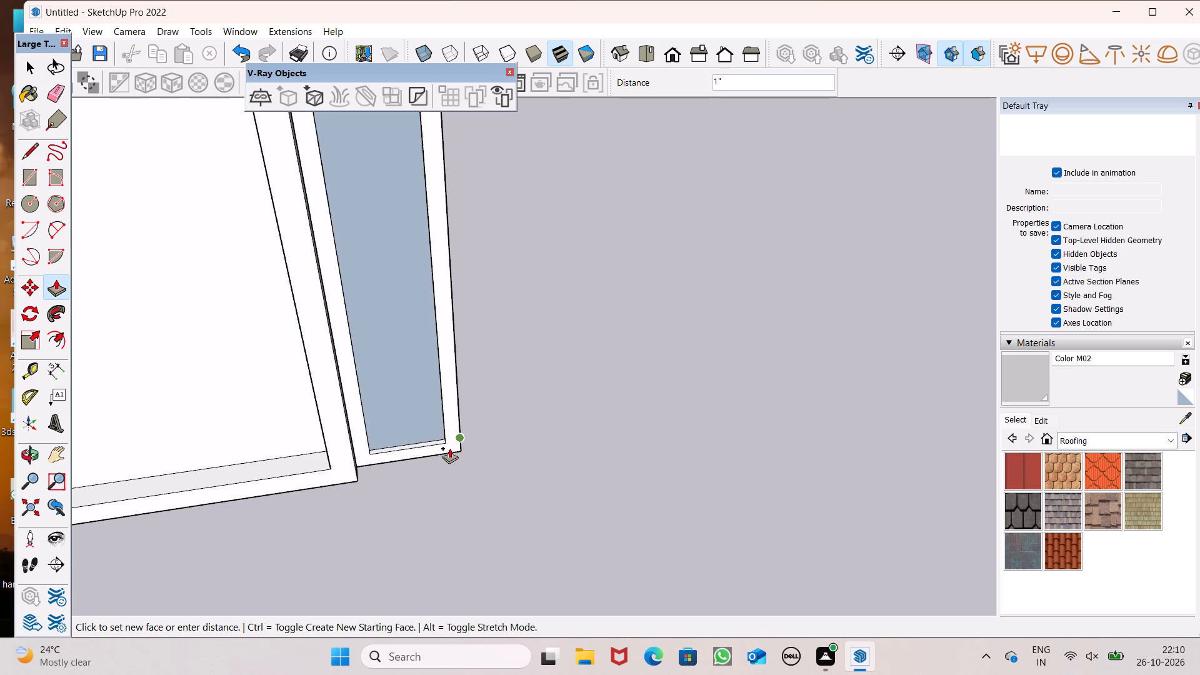
pyautogui.moveTo(449, 448); pyautogui.dragTo(339, 466)
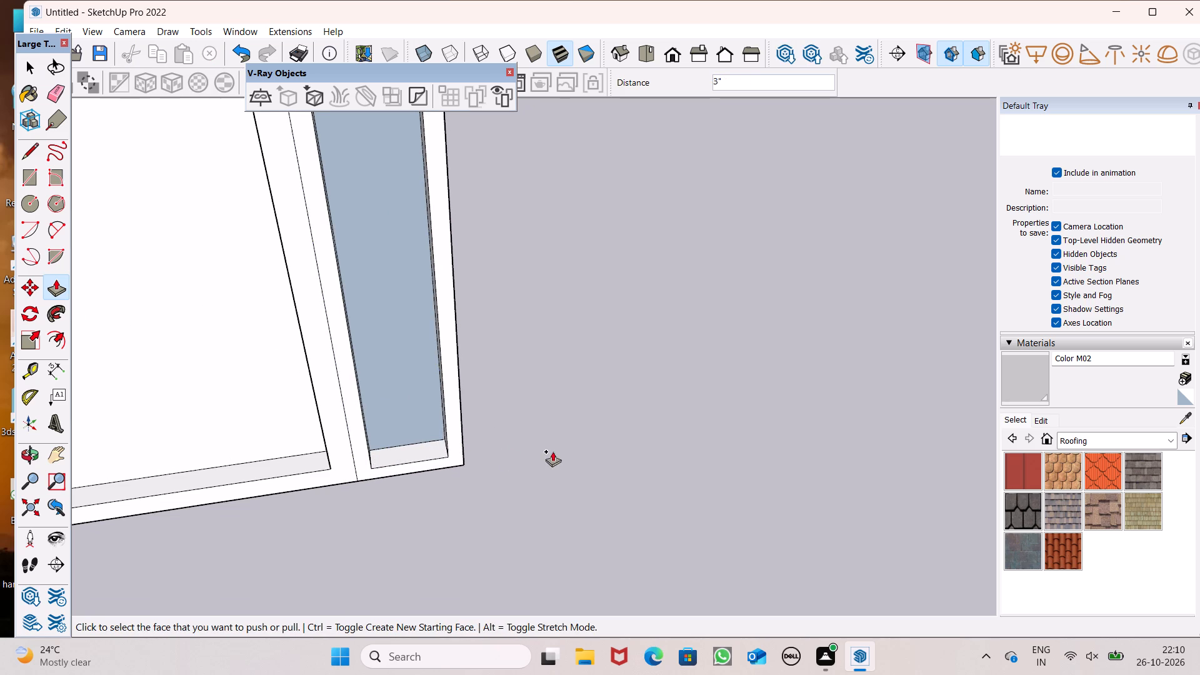
pyautogui.press('space')
# Erase the leftover seam lines across the top face of the door frame and its side panels.
pyautogui.scroll(-3, 577, 444)
pyautogui.moveTo(619, 448); pyautogui.dragTo(416, 491, button='middle')
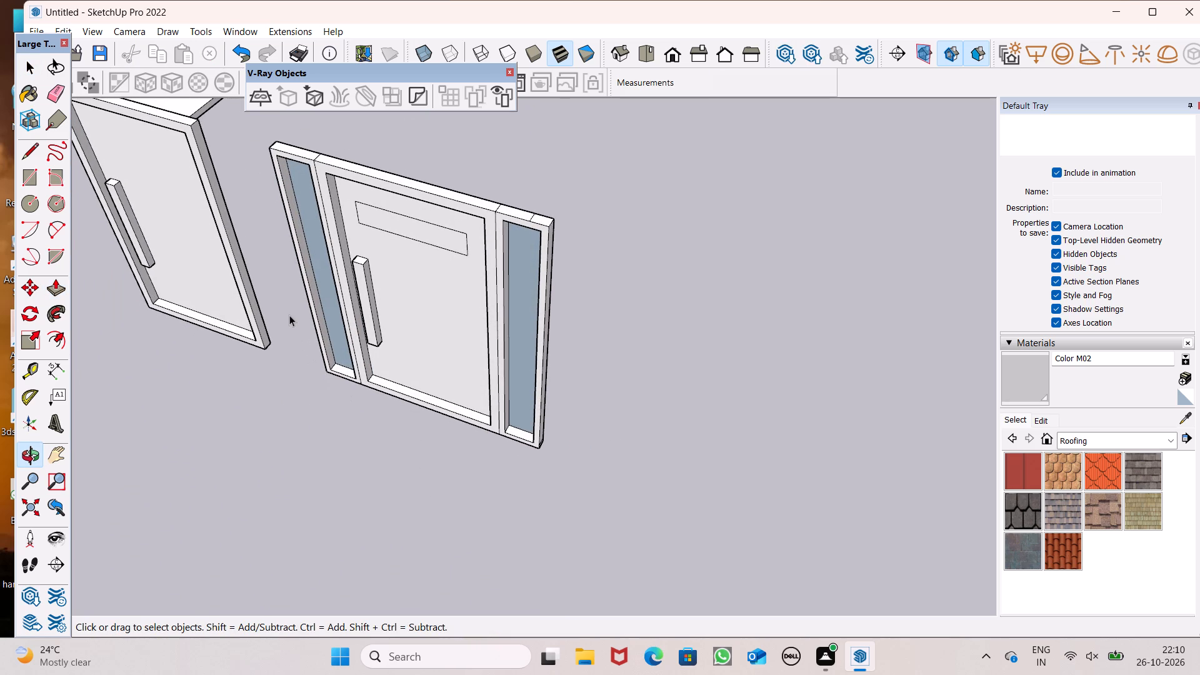
pyautogui.click(58, 88)
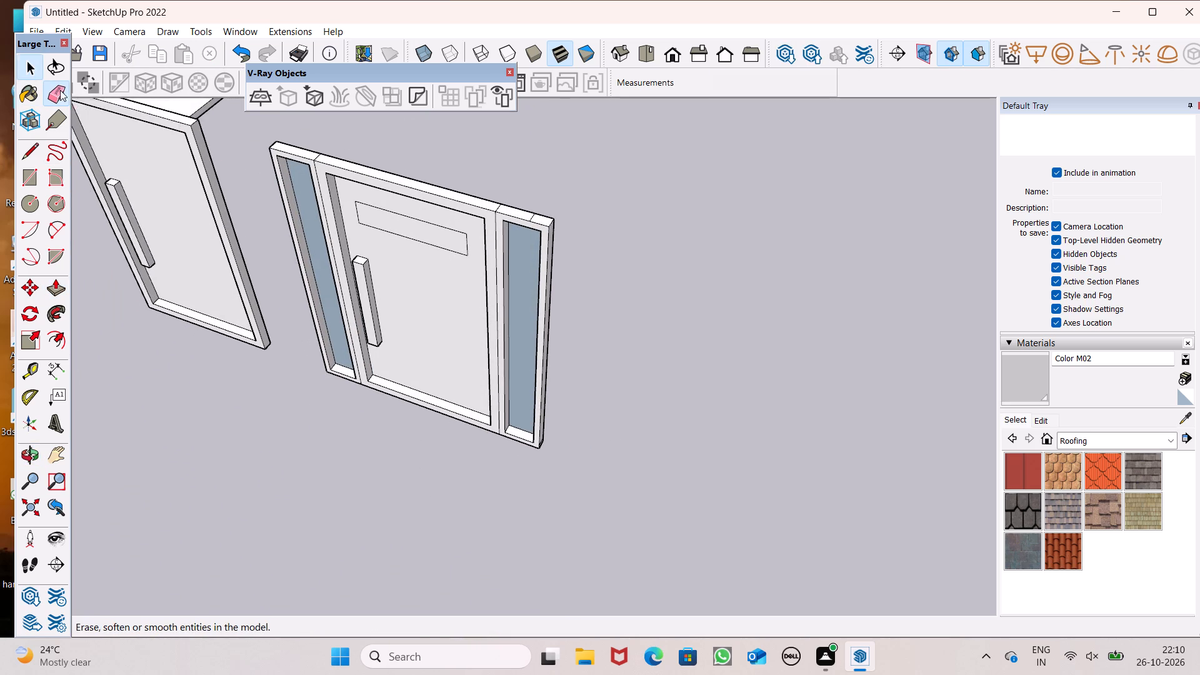
pyautogui.moveTo(283, 199); pyautogui.dragTo(334, 246, button='middle')
pyautogui.scroll(5, 327, 199)
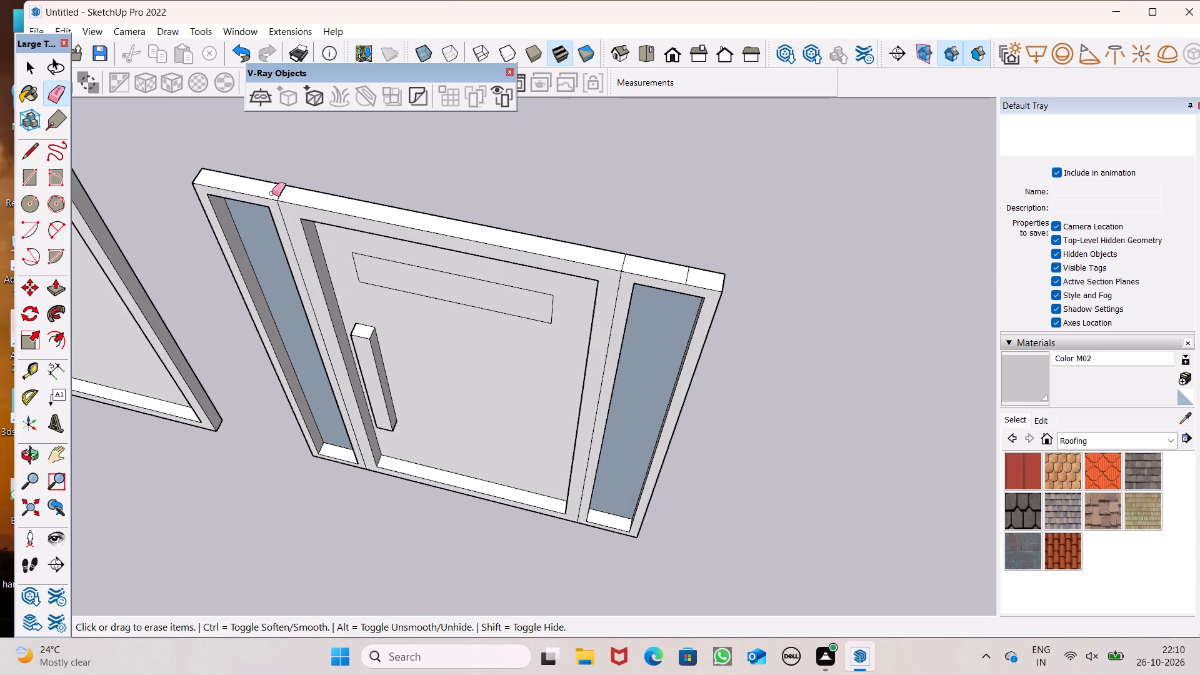
pyautogui.click(276, 193)
pyautogui.scroll(1, 601, 260)
pyautogui.moveTo(624, 261); pyautogui.dragTo(639, 269)
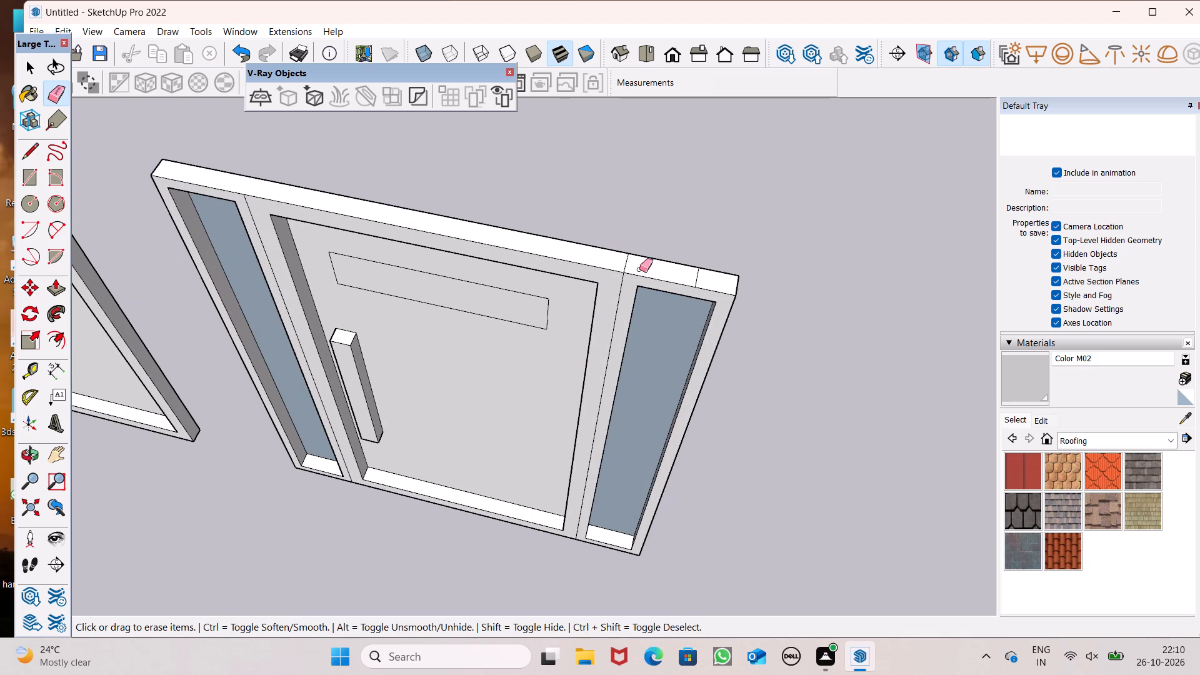
pyautogui.moveTo(639, 269); pyautogui.dragTo(706, 278)
# Paint the back faces of both door panels, including the horizontal rectangle on the side-panelled door, with white Color M00.
pyautogui.scroll(-2, 701, 247)
pyautogui.moveTo(734, 289); pyautogui.dragTo(272, 316, button='middle')
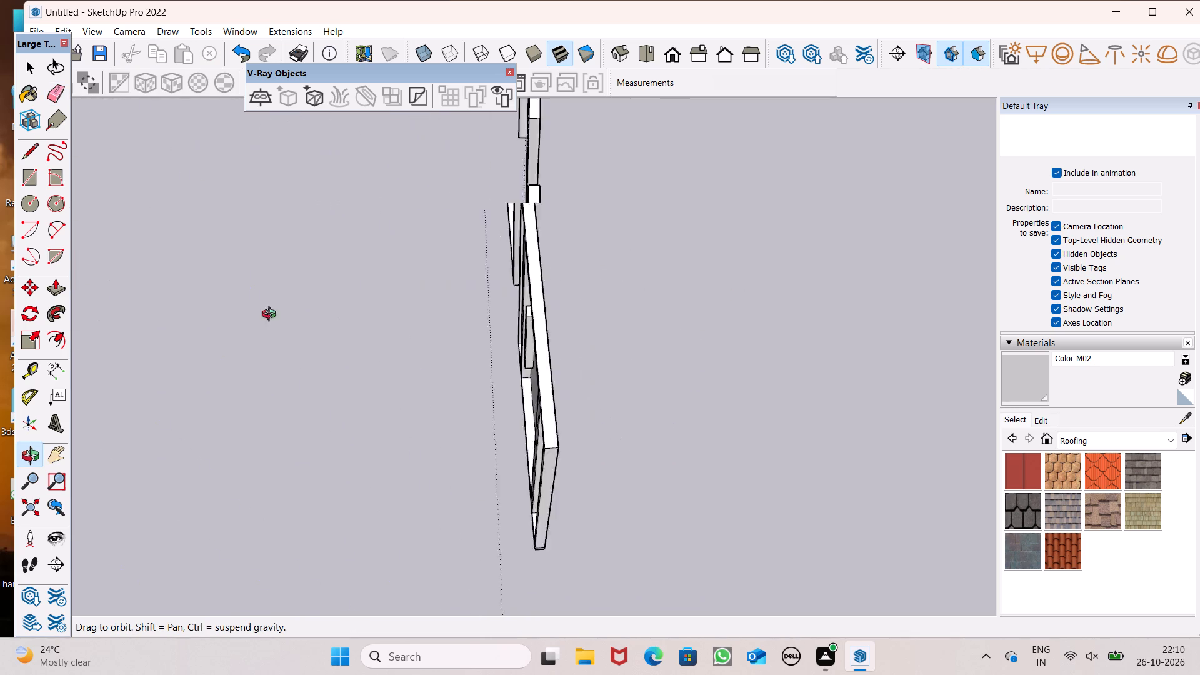
pyautogui.moveTo(272, 316); pyautogui.dragTo(0, 166, button='middle')
pyautogui.moveTo(476, 296); pyautogui.dragTo(379, 231, button='middle')
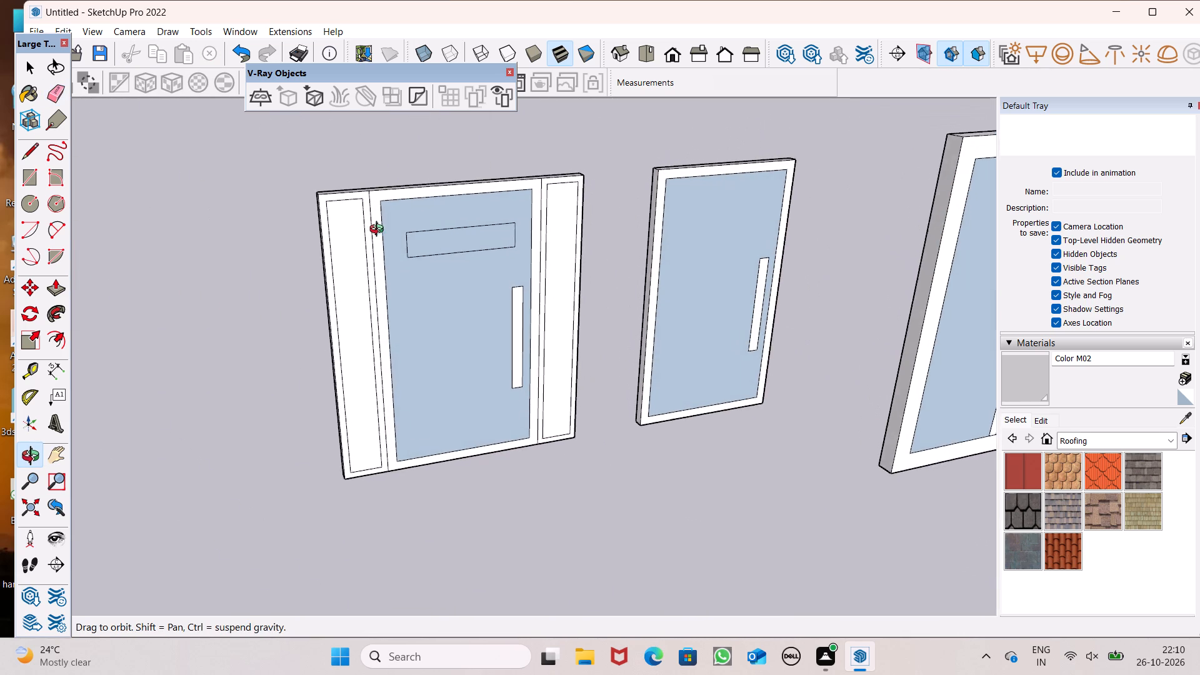
pyautogui.moveTo(379, 231); pyautogui.dragTo(396, 220, button='middle')
pyautogui.moveTo(442, 331); pyautogui.dragTo(457, 366, button='middle')
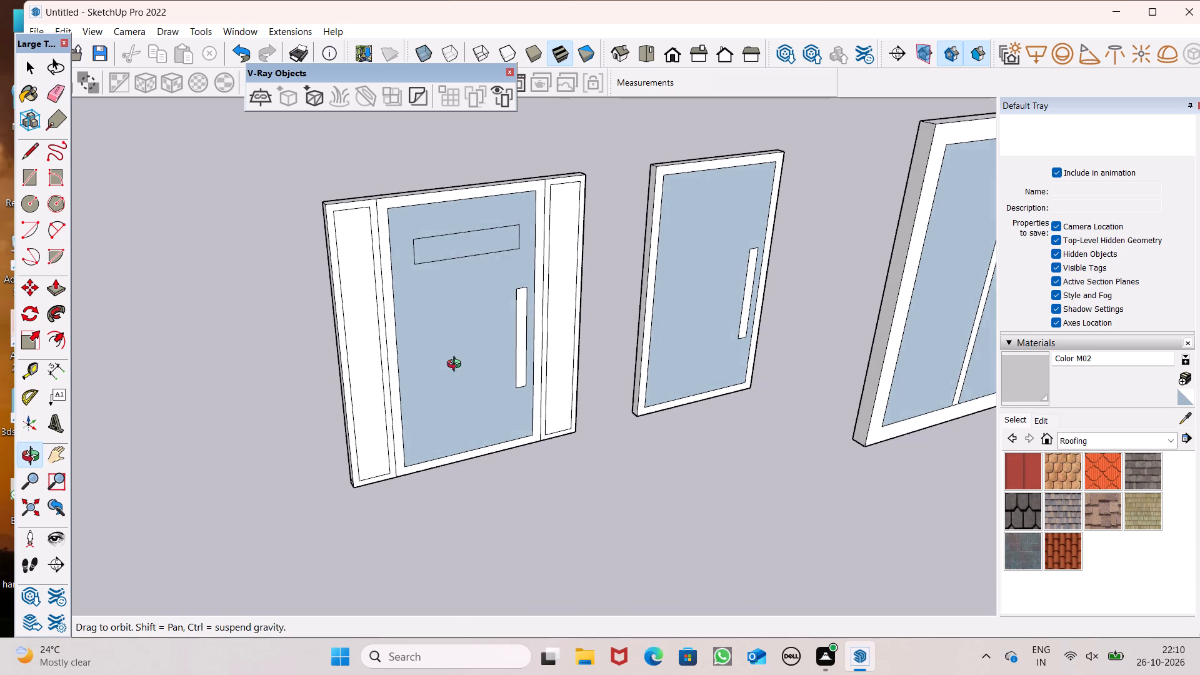
pyautogui.moveTo(457, 366); pyautogui.dragTo(516, 382, button='middle')
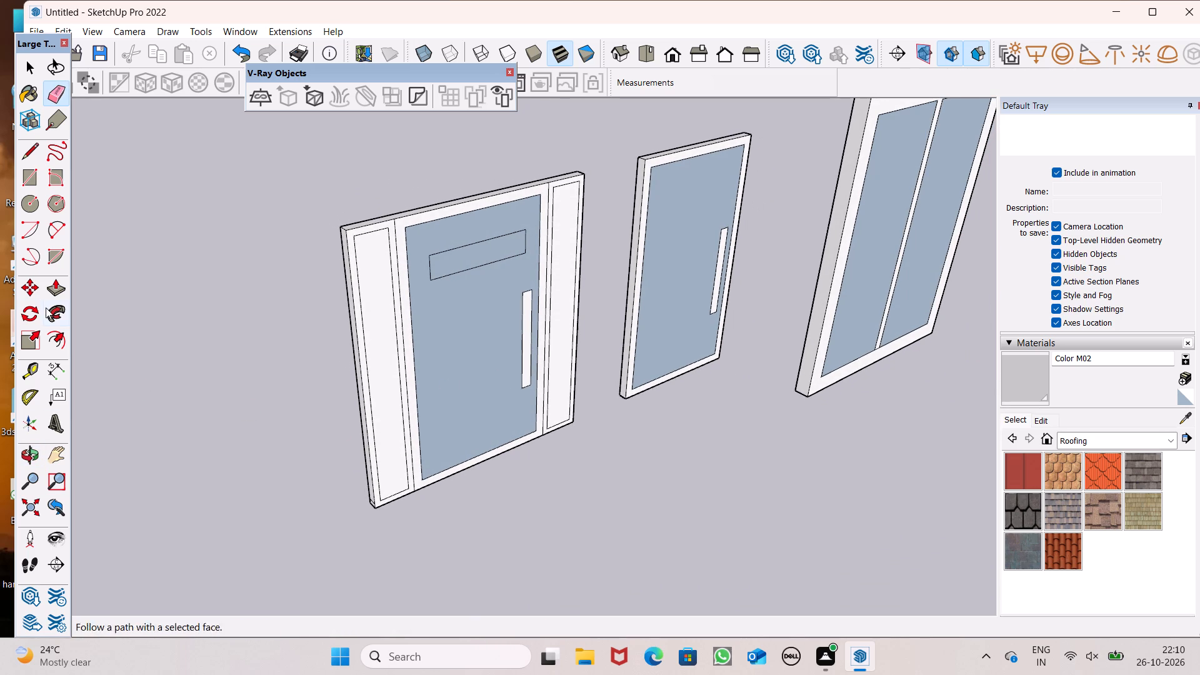
pyautogui.click(1120, 444)
pyautogui.click(1102, 498)
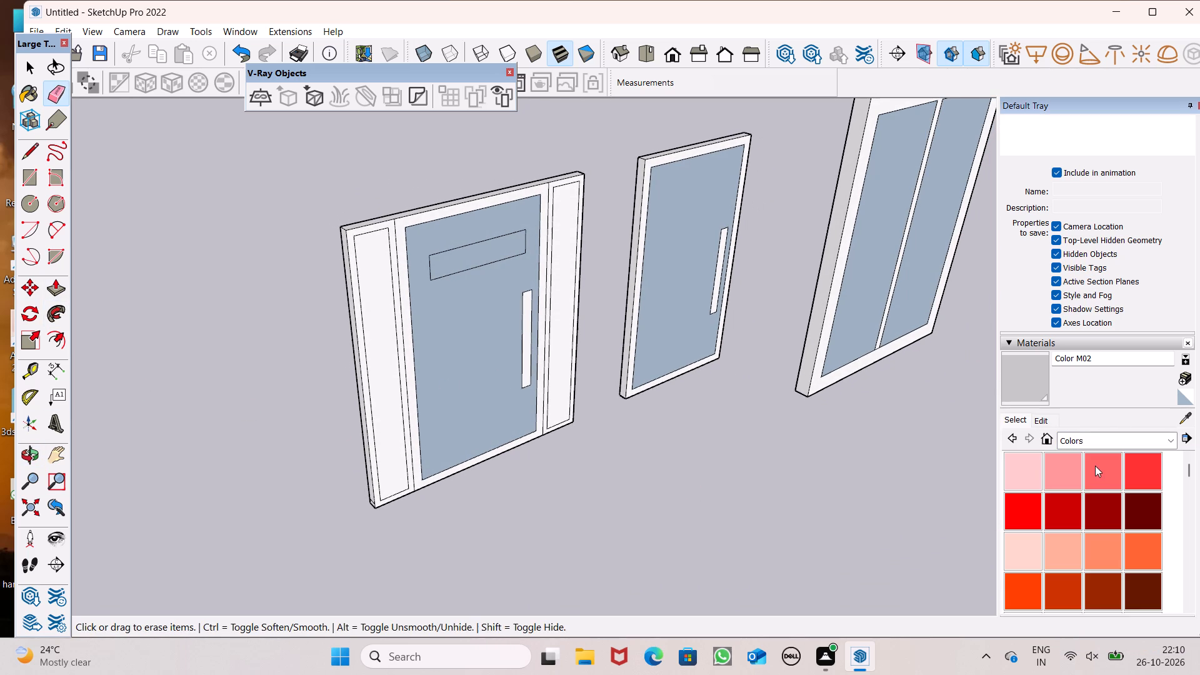
pyautogui.scroll(-13, 1098, 488)
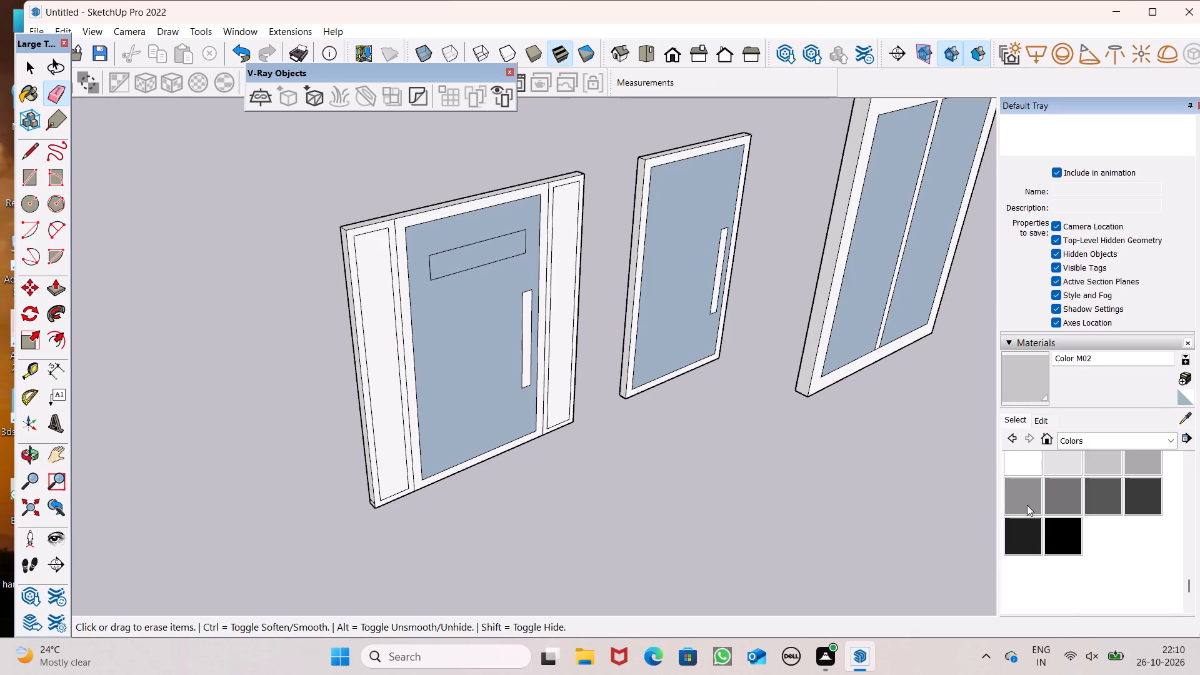
pyautogui.click(1011, 469)
pyautogui.click(507, 307)
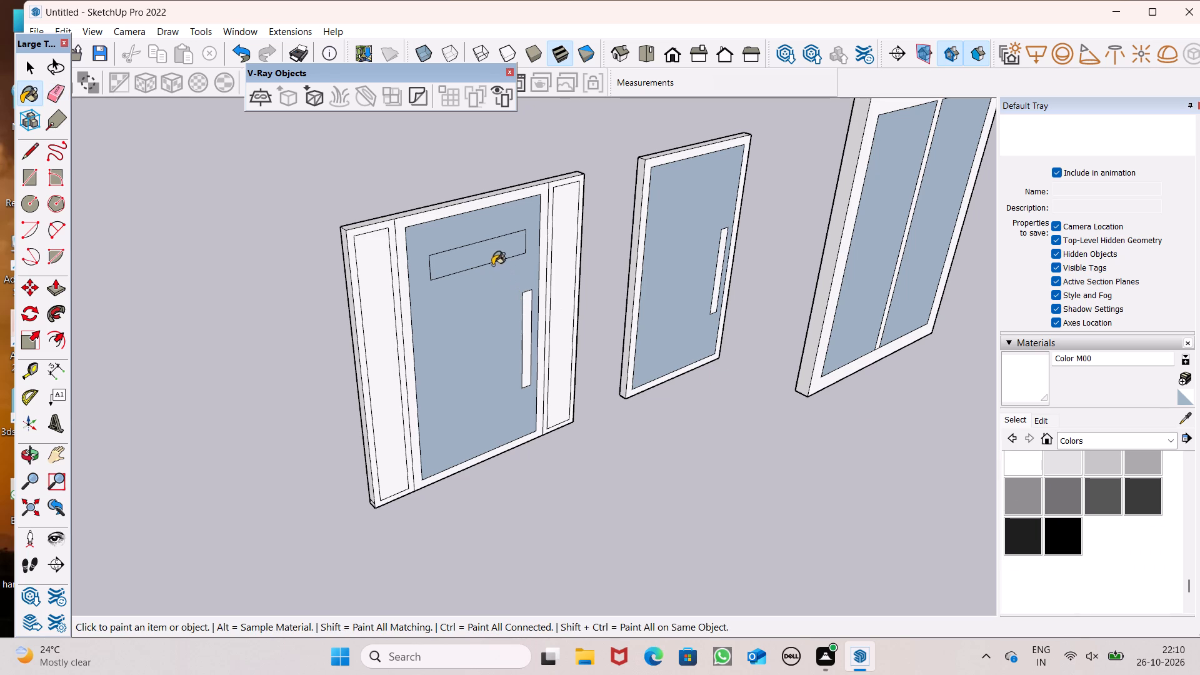
pyautogui.click(491, 263)
pyautogui.click(474, 261)
pyautogui.click(702, 243)
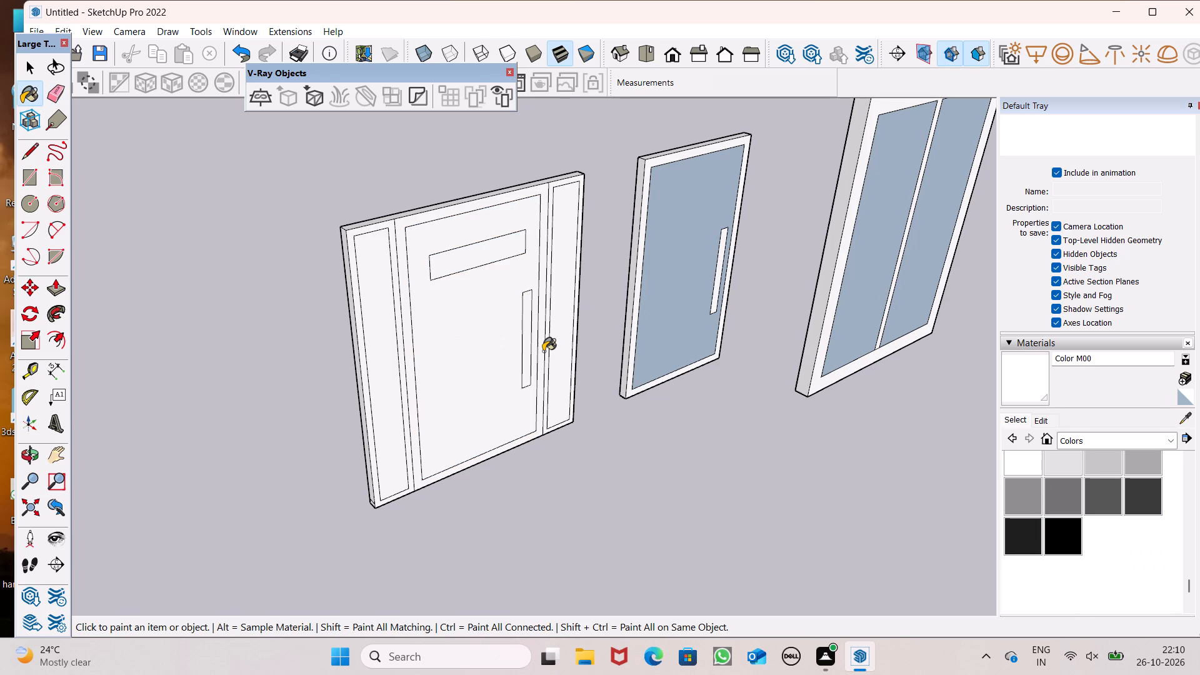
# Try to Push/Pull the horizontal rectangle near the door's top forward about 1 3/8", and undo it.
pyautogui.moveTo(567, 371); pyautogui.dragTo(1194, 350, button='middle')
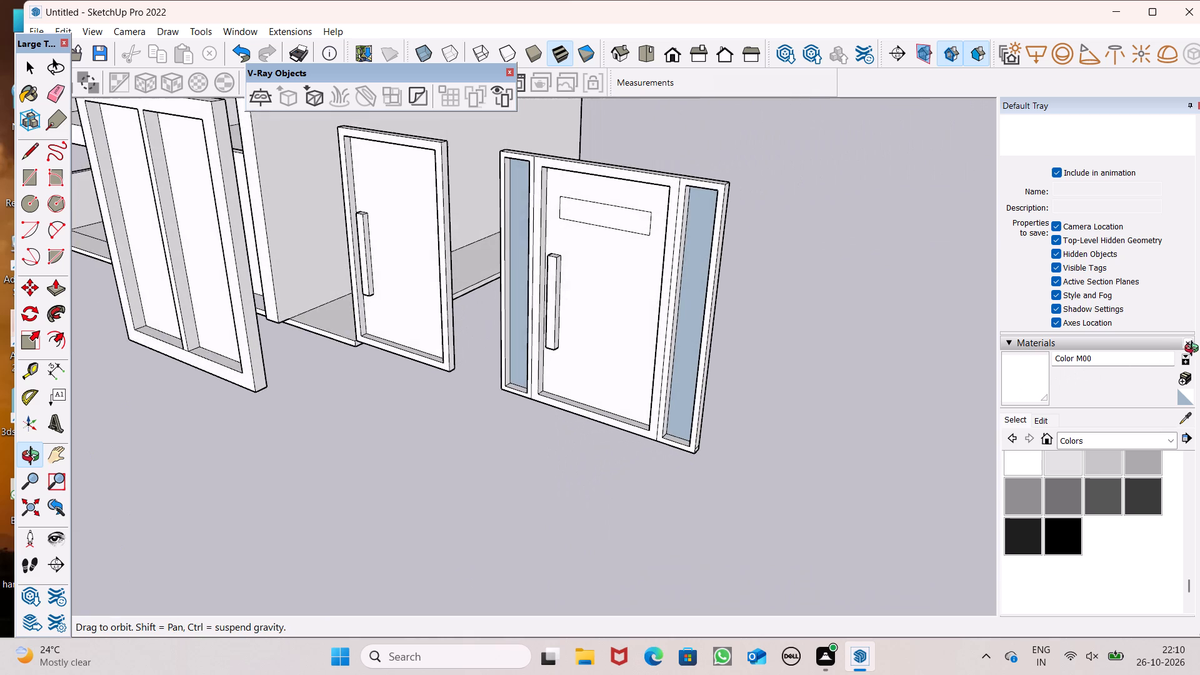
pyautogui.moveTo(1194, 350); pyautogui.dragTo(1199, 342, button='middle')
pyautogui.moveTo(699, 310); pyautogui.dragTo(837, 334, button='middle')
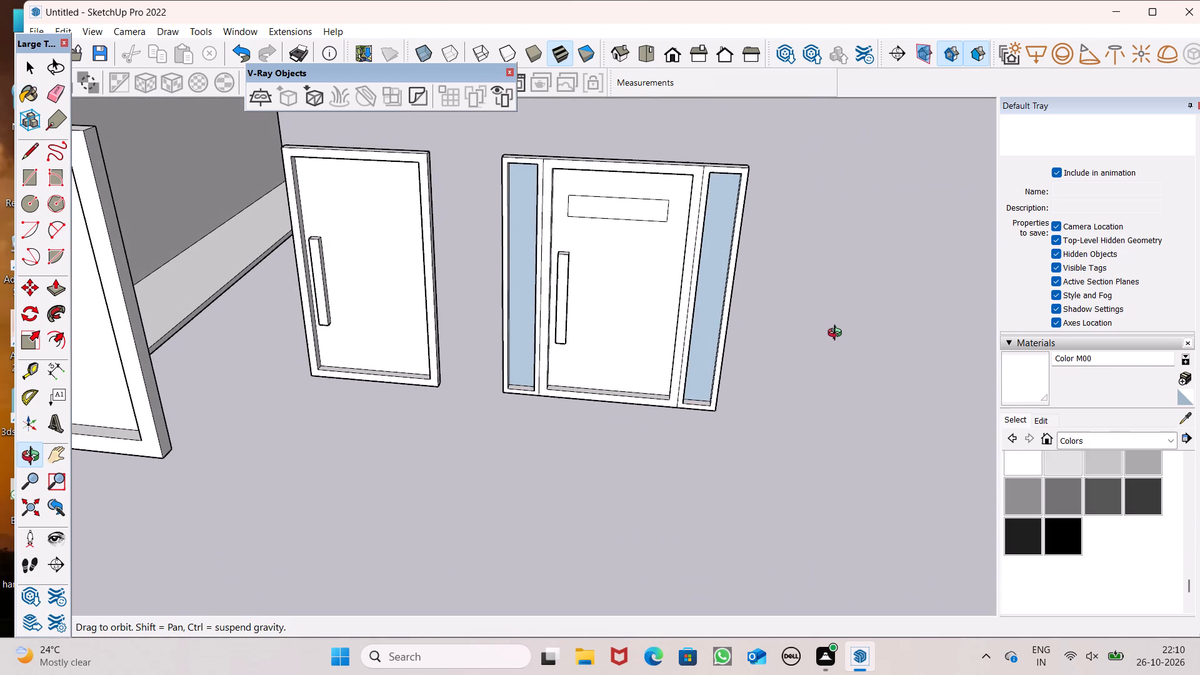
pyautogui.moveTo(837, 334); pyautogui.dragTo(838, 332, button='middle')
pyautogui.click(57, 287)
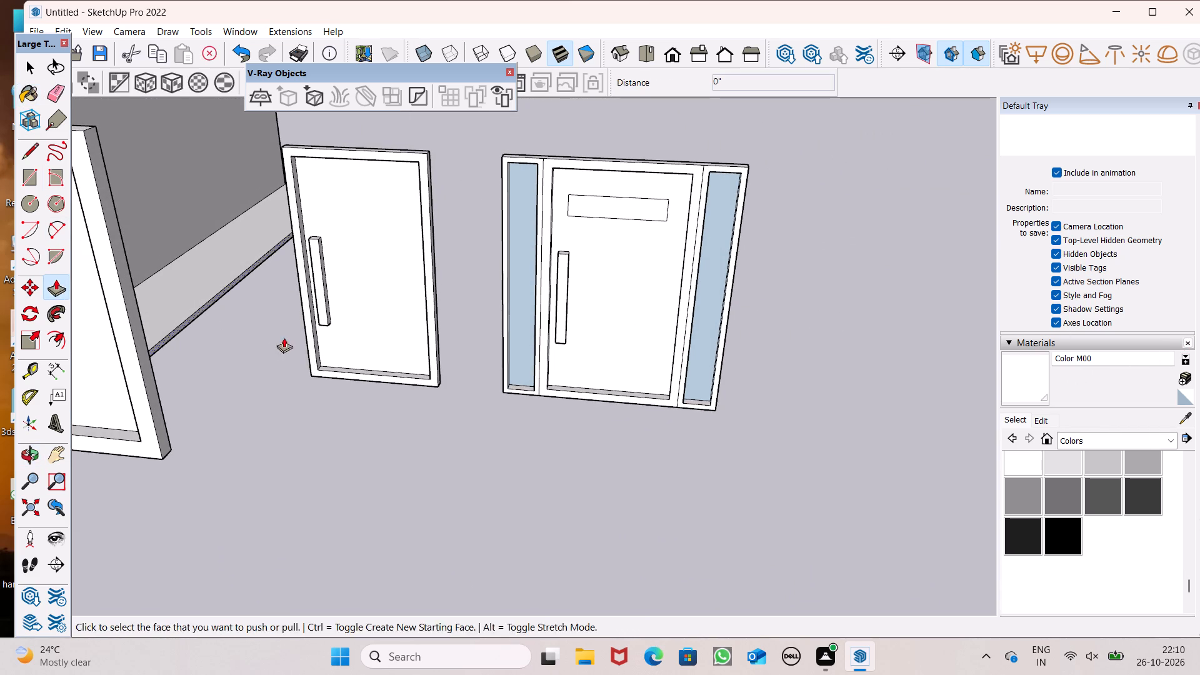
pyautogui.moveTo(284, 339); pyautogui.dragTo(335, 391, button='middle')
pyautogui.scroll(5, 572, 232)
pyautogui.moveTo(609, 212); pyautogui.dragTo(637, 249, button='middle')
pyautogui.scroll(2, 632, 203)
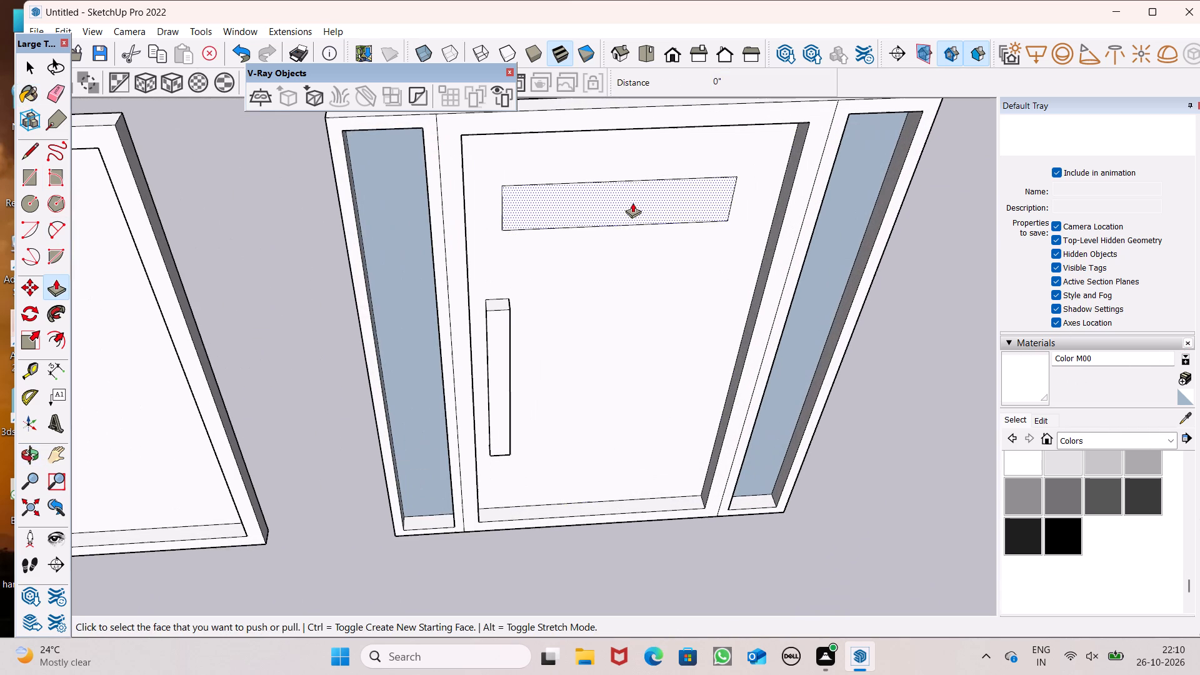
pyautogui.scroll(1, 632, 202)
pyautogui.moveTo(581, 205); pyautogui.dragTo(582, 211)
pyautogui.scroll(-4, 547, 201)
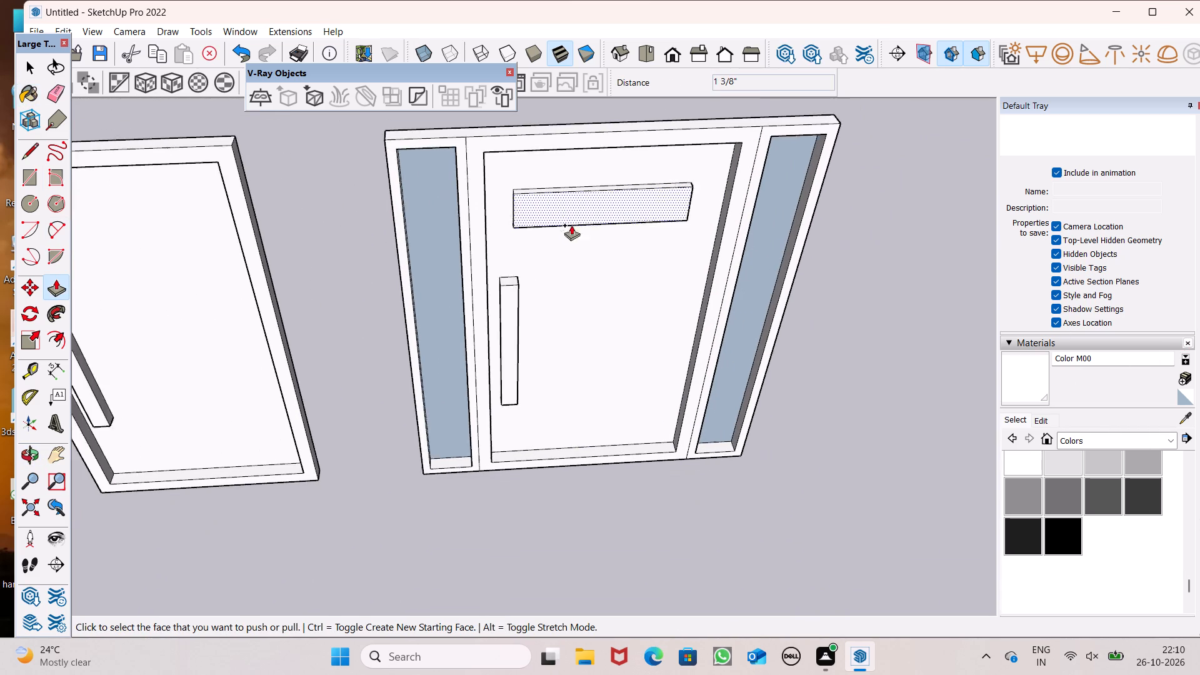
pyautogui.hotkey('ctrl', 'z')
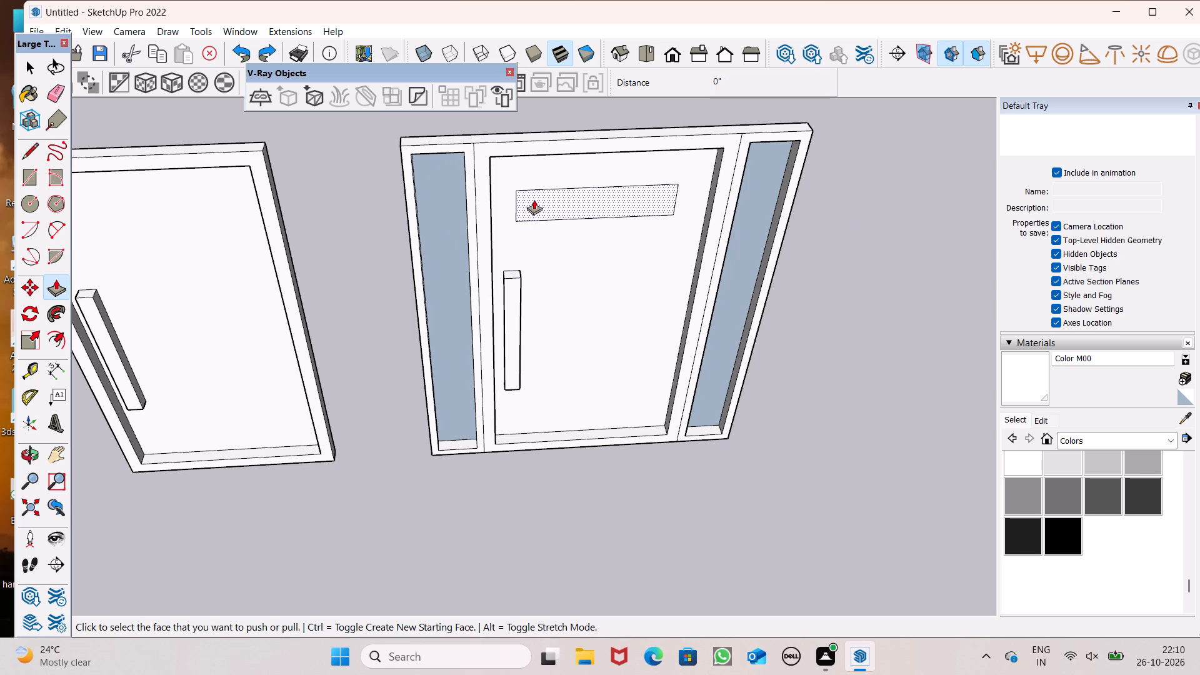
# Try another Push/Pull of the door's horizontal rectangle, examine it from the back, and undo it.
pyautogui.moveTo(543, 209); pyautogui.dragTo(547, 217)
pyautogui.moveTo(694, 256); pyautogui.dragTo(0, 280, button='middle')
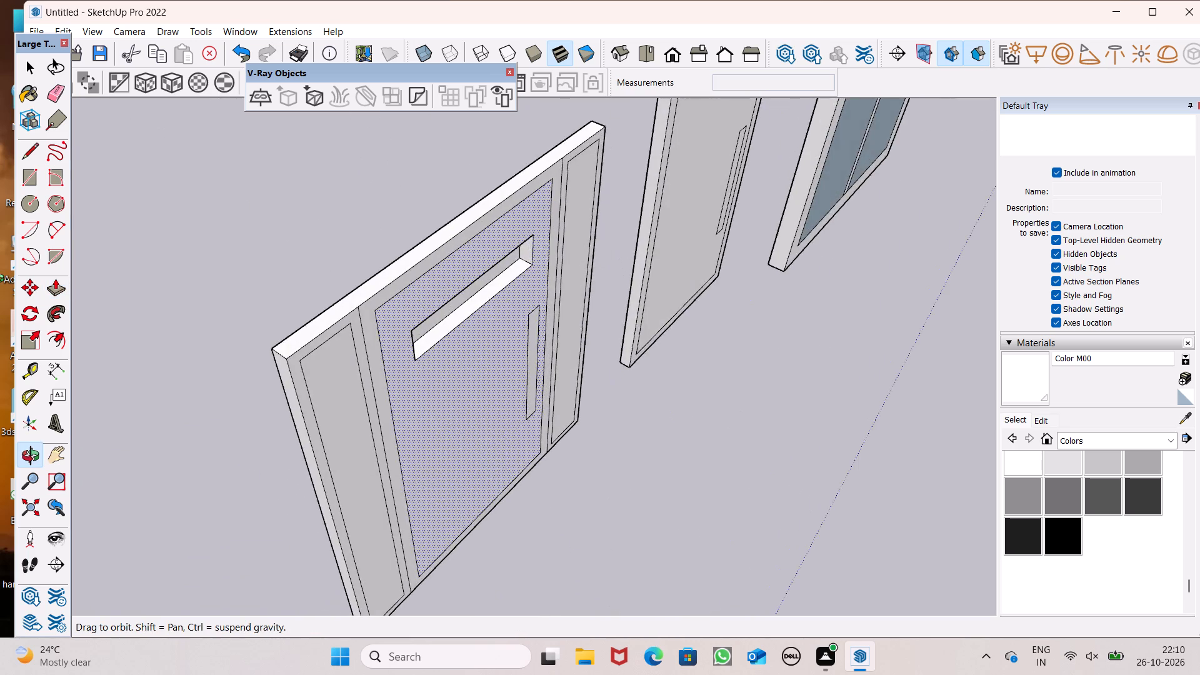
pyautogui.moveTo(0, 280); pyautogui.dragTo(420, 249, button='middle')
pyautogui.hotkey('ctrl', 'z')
# Push/Pull the door's horizontal rectangle forward 1 1/2" as a new starting face, keeping the door's back flush.
pyautogui.moveTo(499, 277); pyautogui.dragTo(509, 284, button='middle')
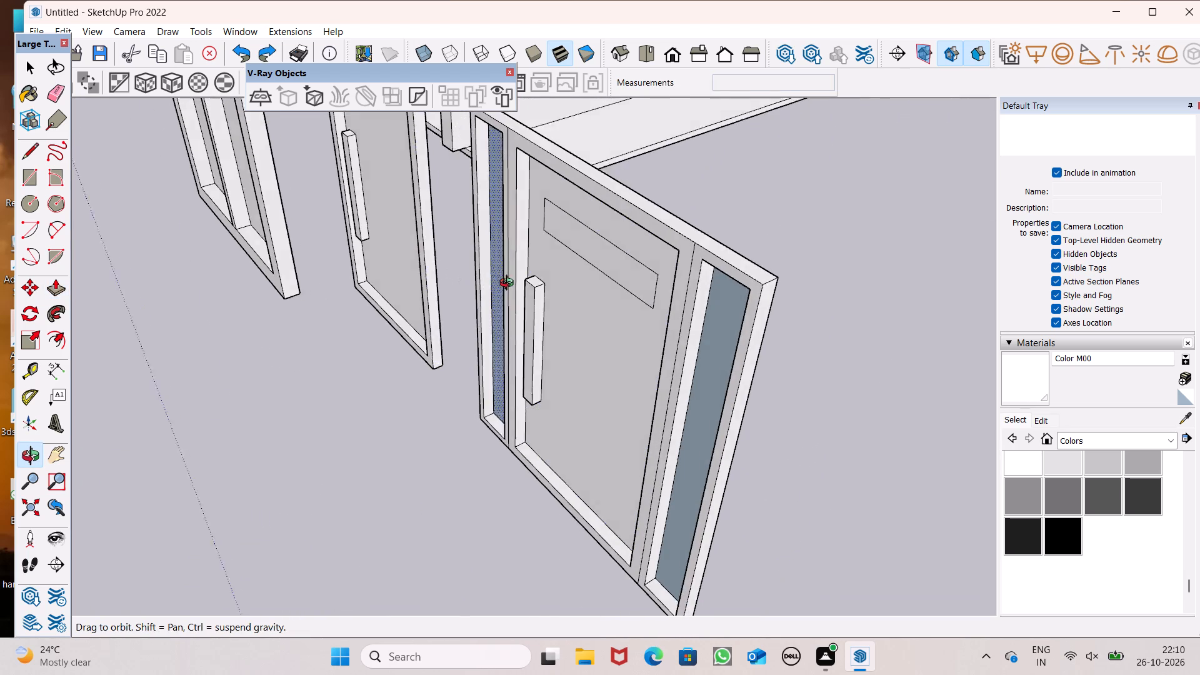
pyautogui.moveTo(509, 284); pyautogui.dragTo(816, 264, button='middle')
pyautogui.scroll(6, 687, 171)
pyautogui.moveTo(491, 216); pyautogui.dragTo(536, 299, button='middle')
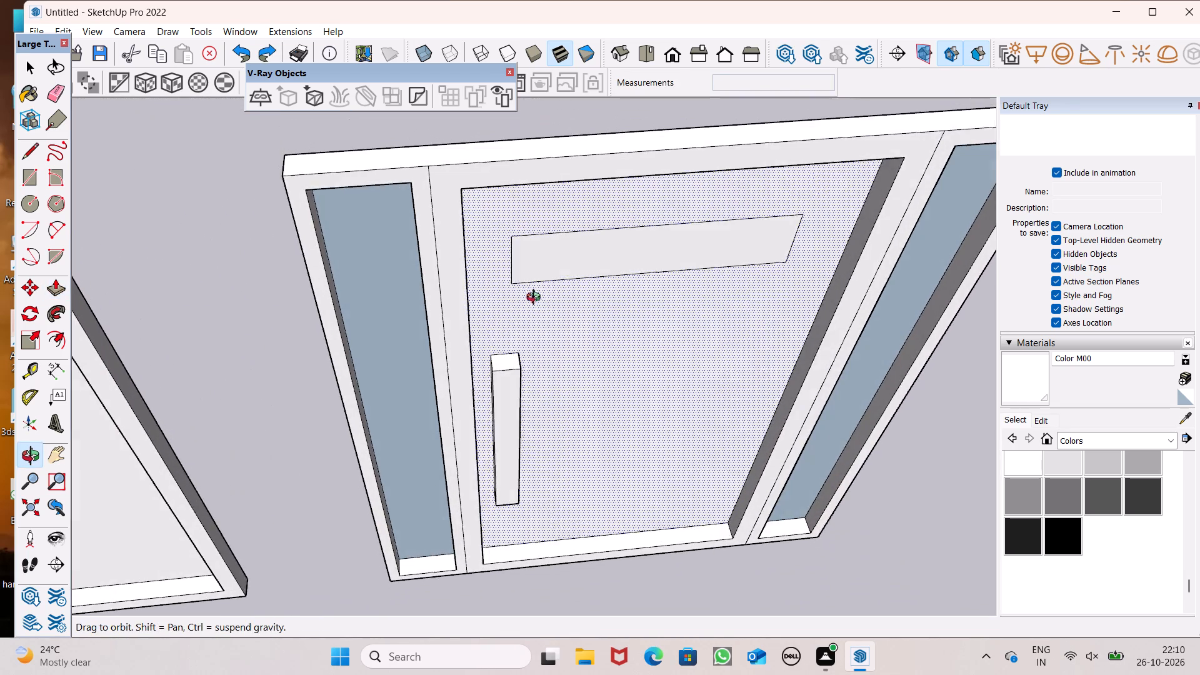
pyautogui.moveTo(536, 299); pyautogui.dragTo(537, 299, button='middle')
pyautogui.scroll(3, 538, 252)
pyautogui.moveTo(534, 261); pyautogui.dragTo(541, 274)
pyautogui.scroll(-6, 481, 249)
pyautogui.moveTo(576, 291); pyautogui.dragTo(0, 310, button='middle')
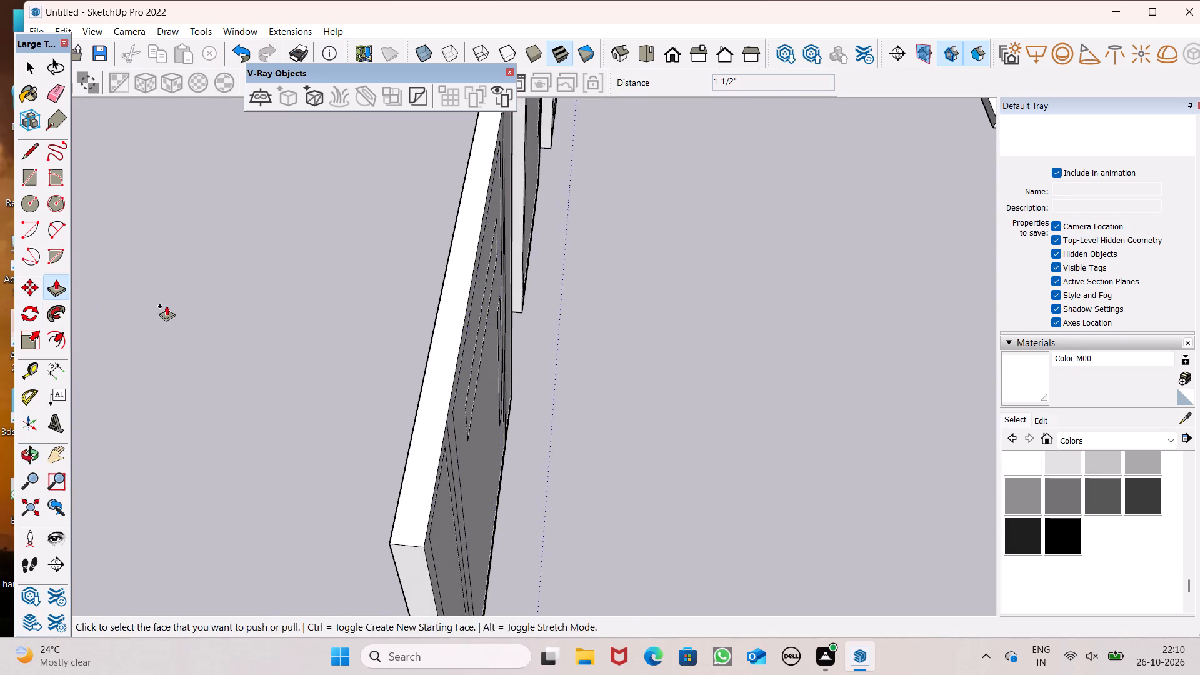
pyautogui.press('space')
pyautogui.scroll(-2, 233, 306)
pyautogui.moveTo(246, 328); pyautogui.dragTo(780, 223, button='middle')
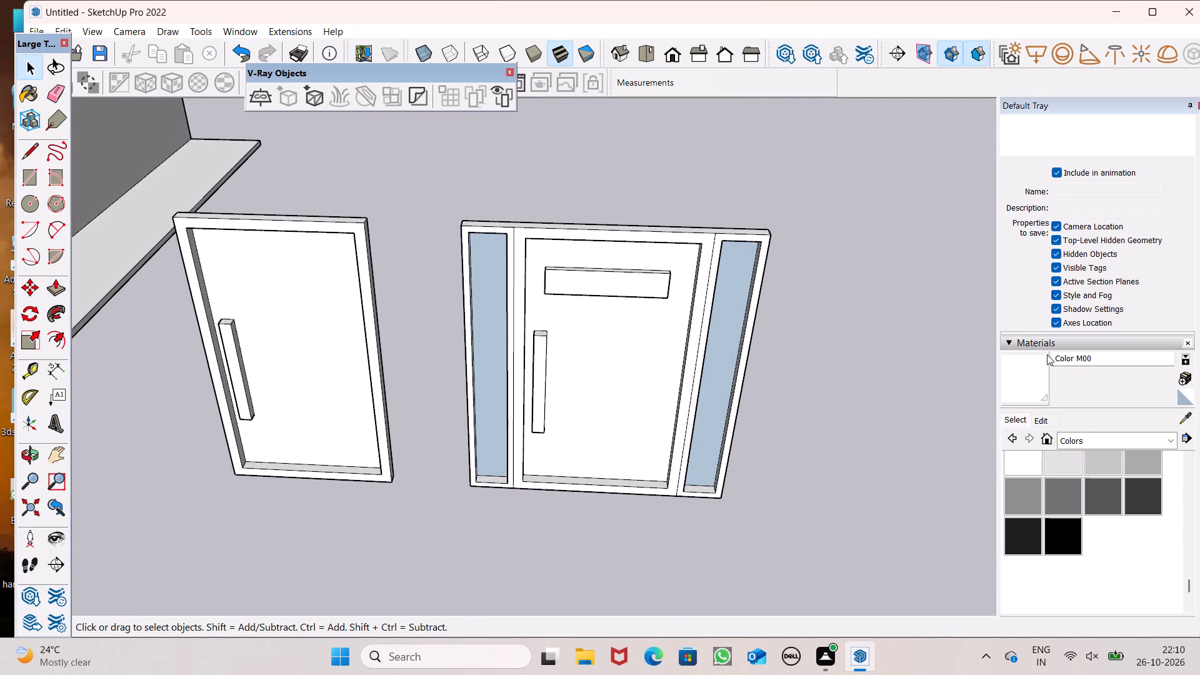
# Paint both side strips beside the door with Translucent Glass Gray from Glass and Mirrors.
pyautogui.click(1104, 444)
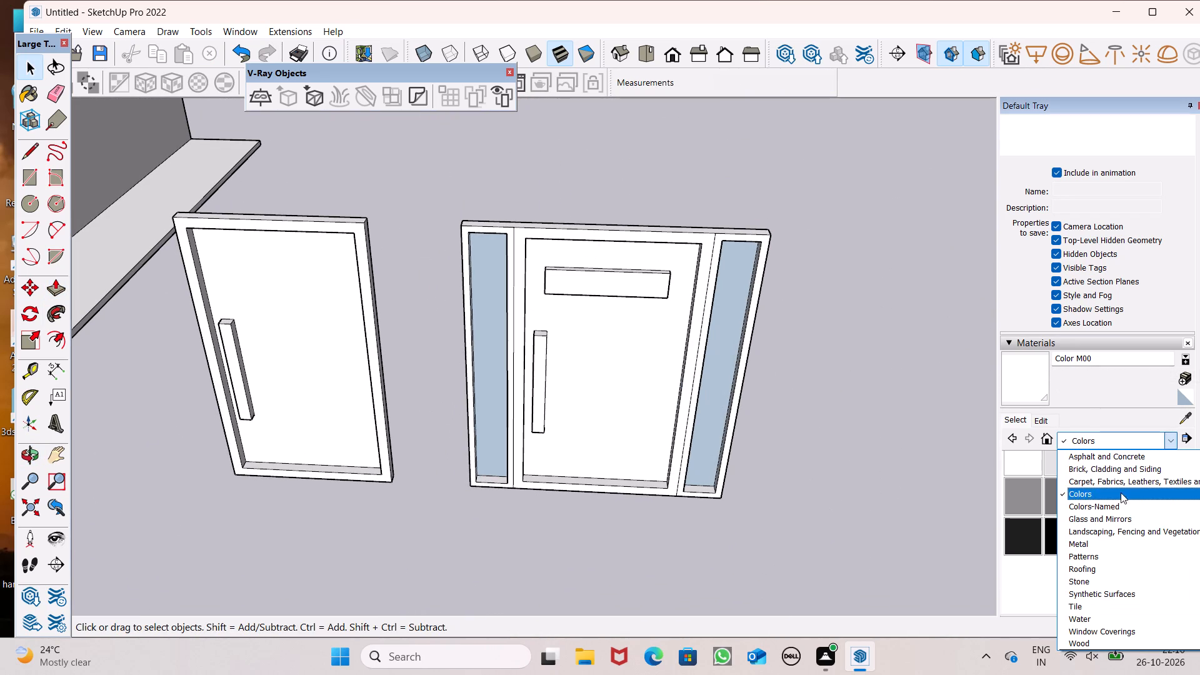
pyautogui.click(1119, 514)
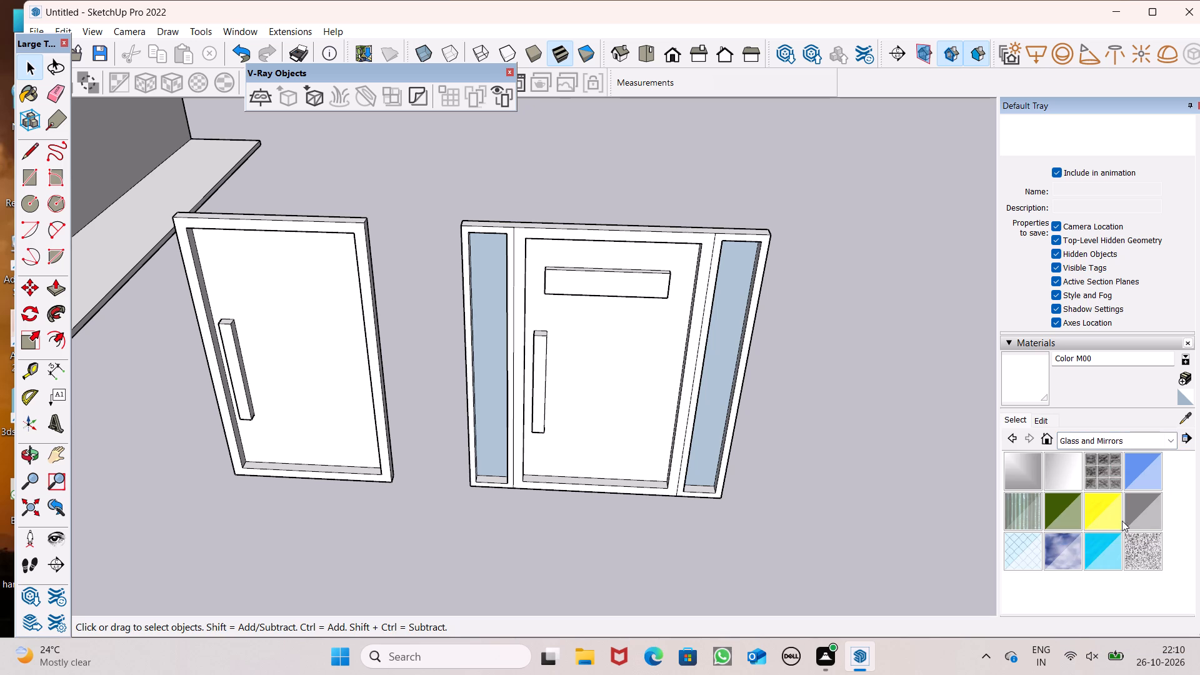
pyautogui.click(1132, 524)
pyautogui.click(715, 446)
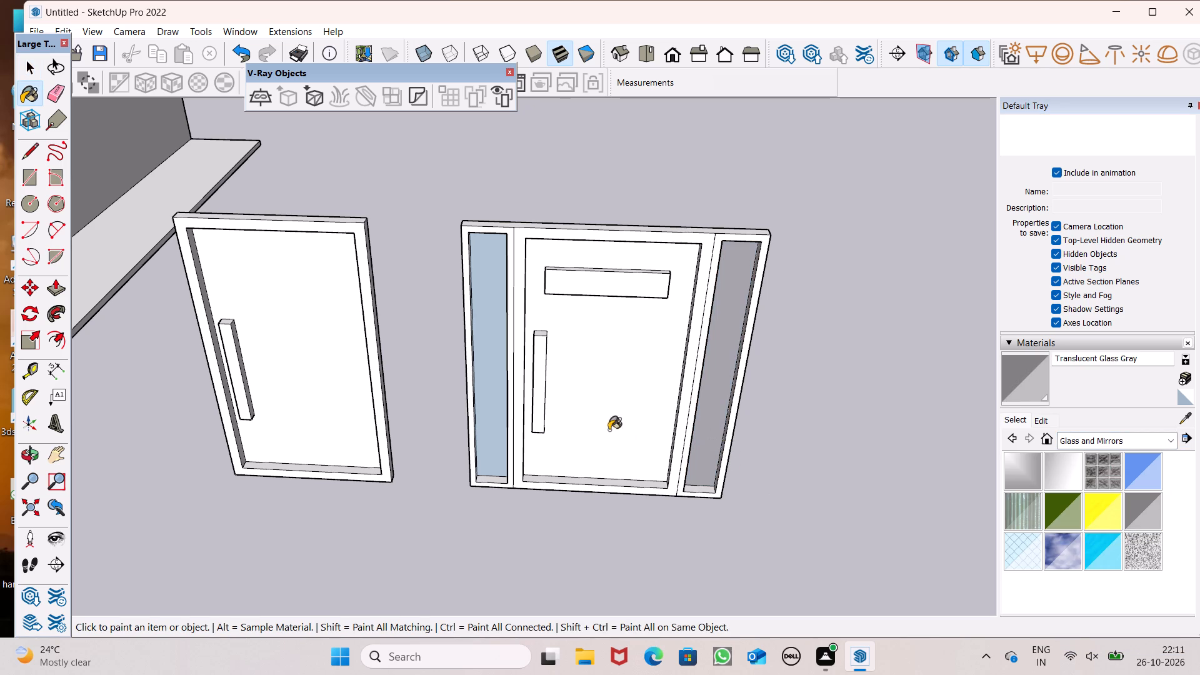
pyautogui.click(481, 365)
# Paint both panes of the large two-pane window with Translucent Glass Gray.
pyautogui.scroll(-2, 585, 411)
pyautogui.moveTo(623, 450); pyautogui.dragTo(587, 259, button='middle')
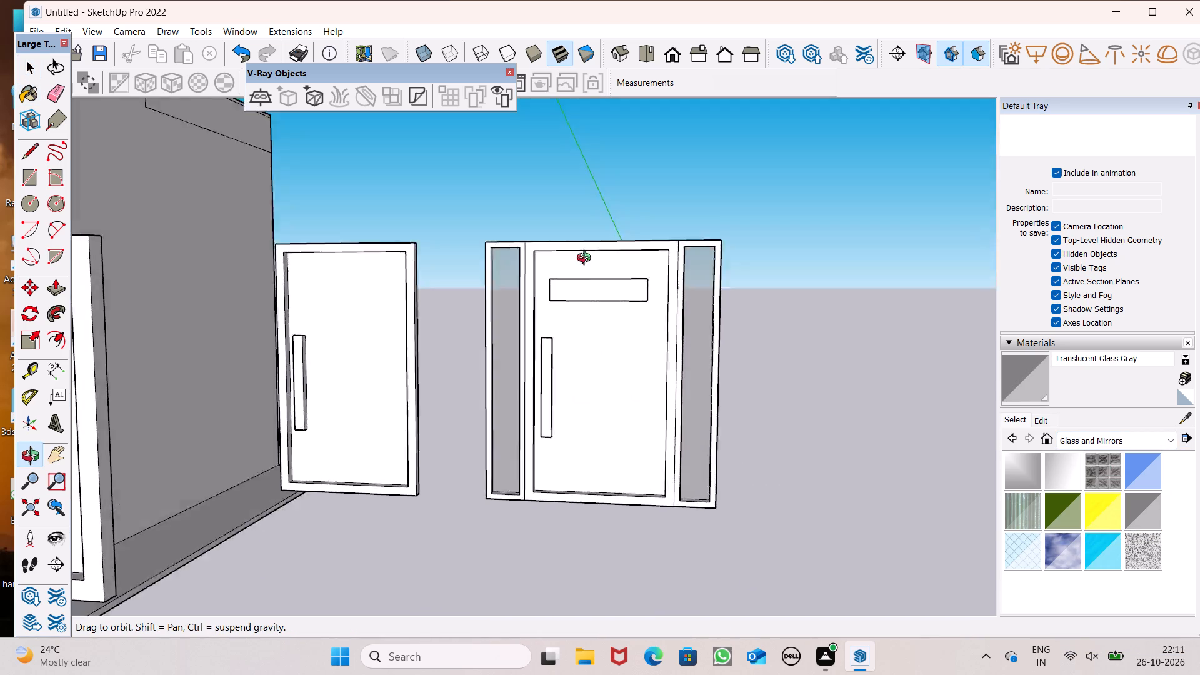
pyautogui.moveTo(587, 259); pyautogui.dragTo(399, 229, button='middle')
pyautogui.moveTo(401, 242); pyautogui.dragTo(572, 280, button='middle')
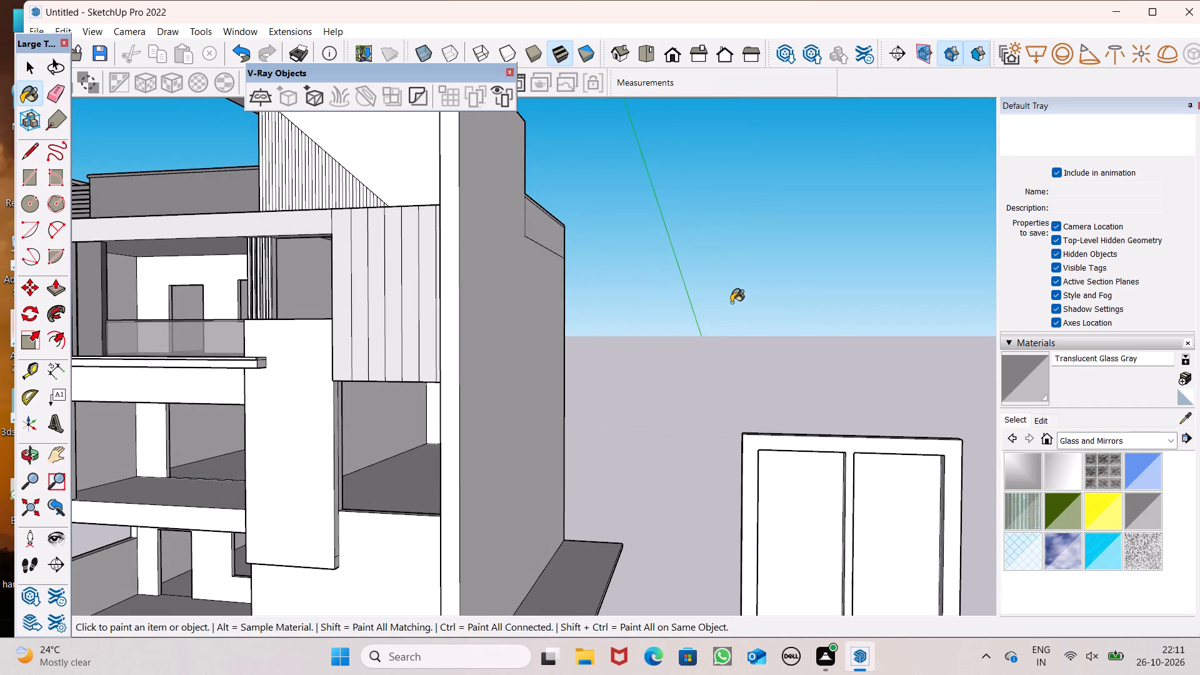
pyautogui.scroll(-5, 731, 302)
pyautogui.scroll(2, 831, 446)
pyautogui.click(809, 427)
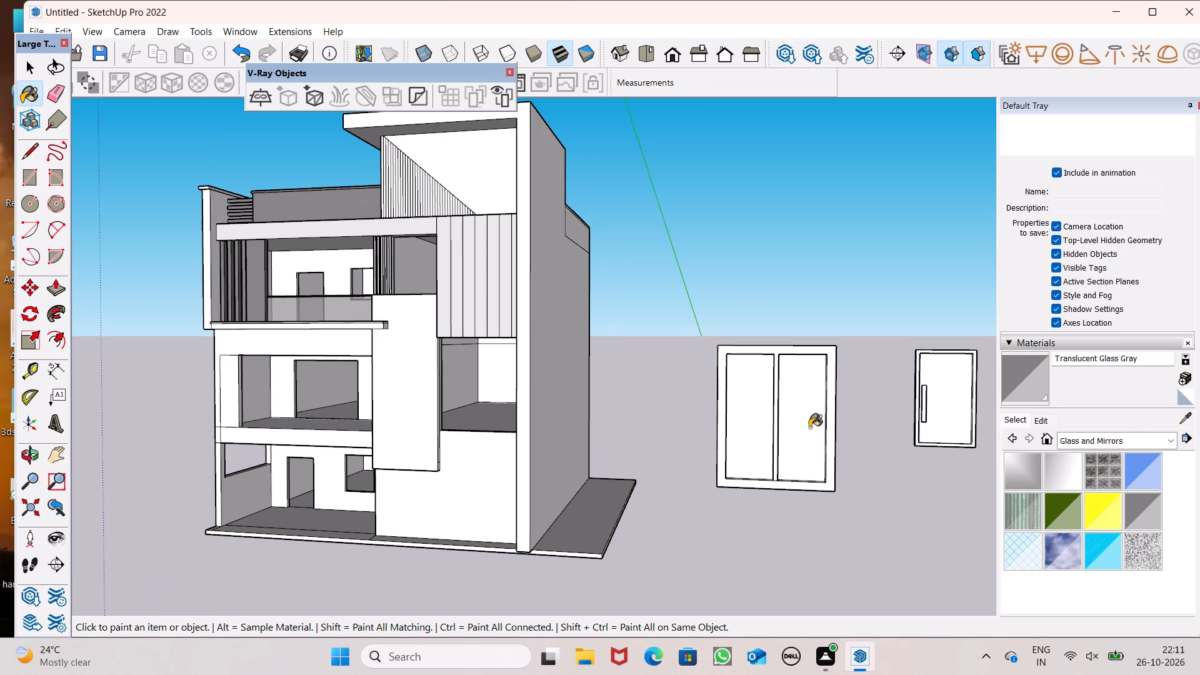
pyautogui.click(752, 429)
pyautogui.scroll(-3, 636, 393)
pyautogui.moveTo(793, 459); pyautogui.dragTo(808, 503, button='middle')
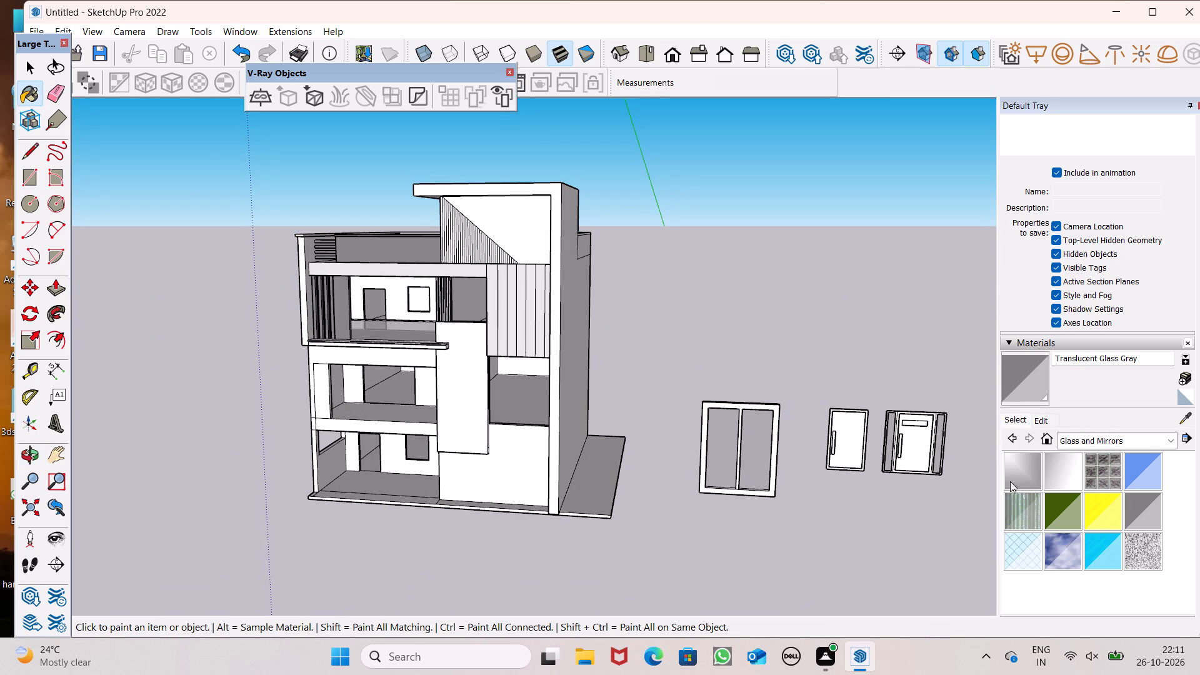
# Paint the front face of the large two-pane window's frame with Wood Bamboo from the Wood materials.
pyautogui.click(1100, 445)
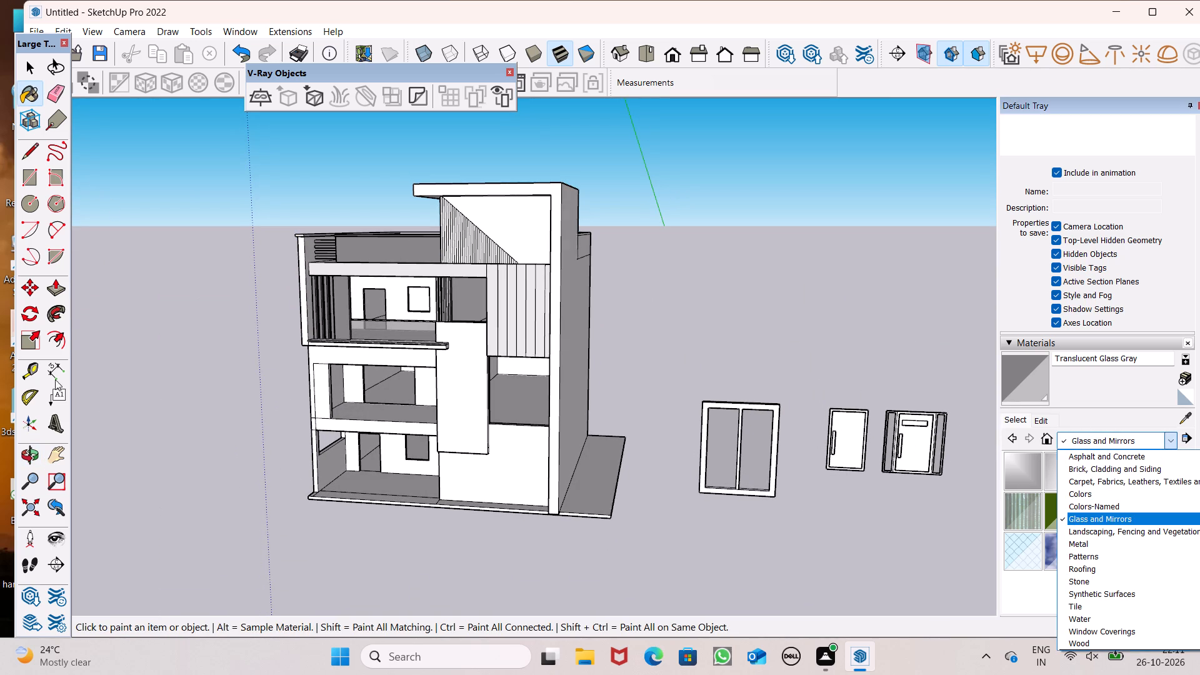
pyautogui.click(1084, 645)
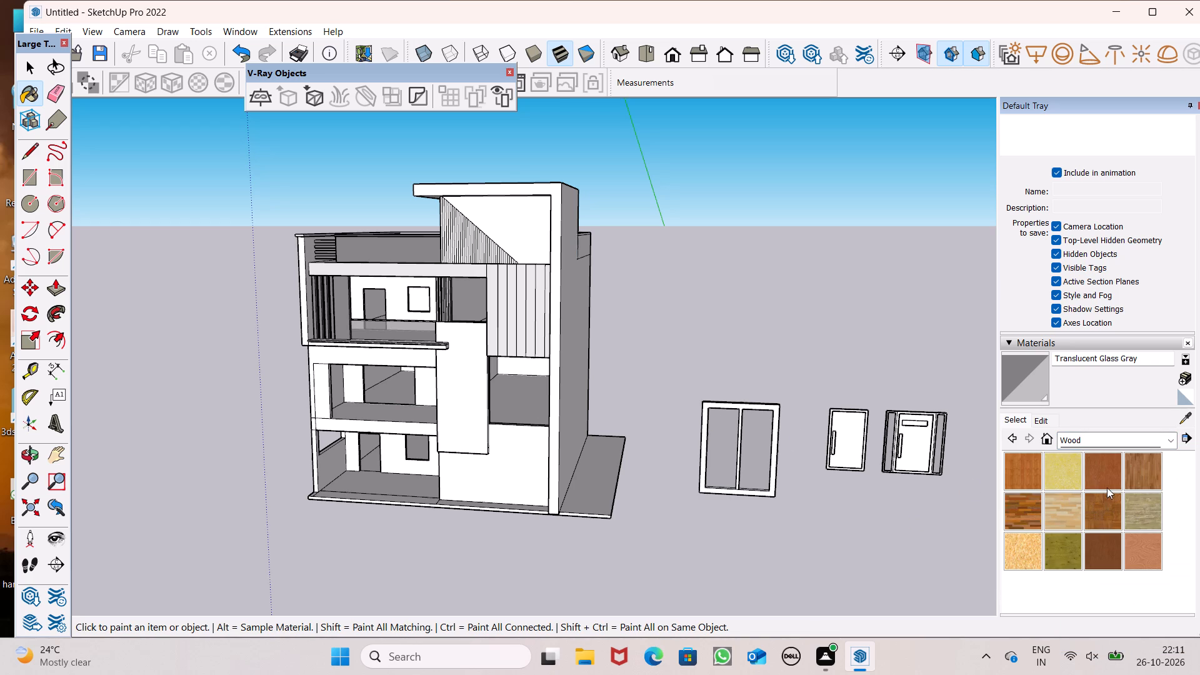
pyautogui.click(1012, 472)
pyautogui.scroll(12, 716, 468)
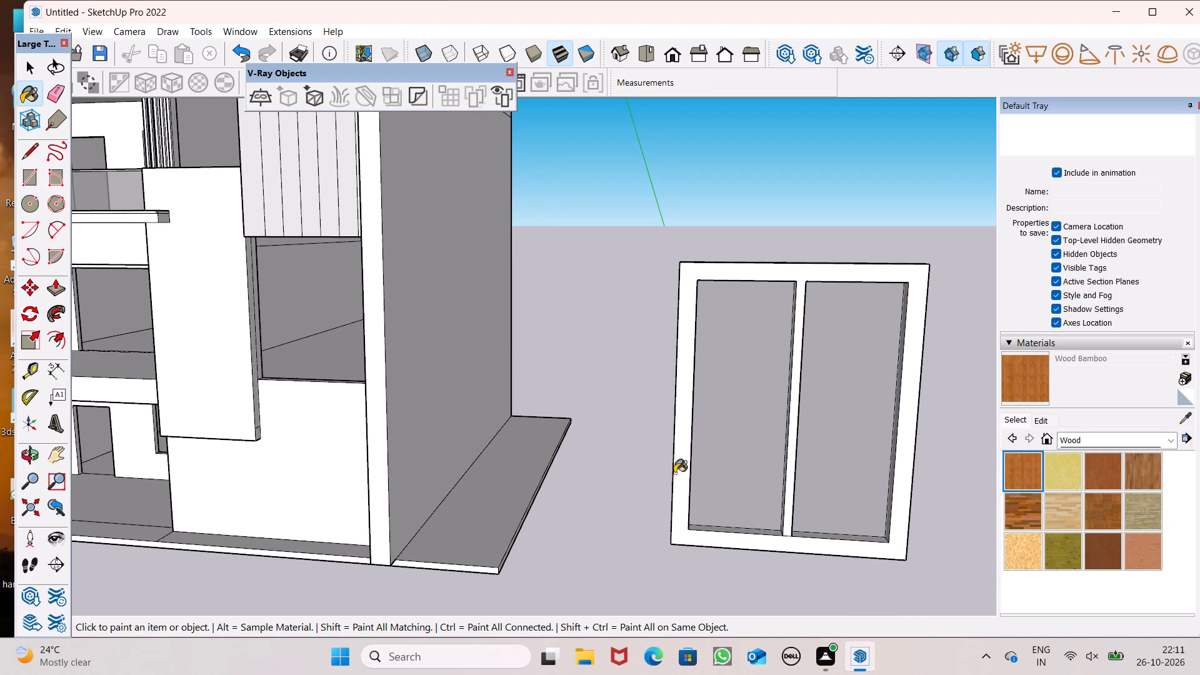
pyautogui.click(677, 470)
# Paint the window's left outer side, the left-facing inner faces of its mullion and right stile, and its top edge with Wood Bamboo.
pyautogui.moveTo(719, 498); pyautogui.dragTo(1028, 556, button='middle')
pyautogui.scroll(1, 1028, 556)
pyautogui.scroll(2, 757, 311)
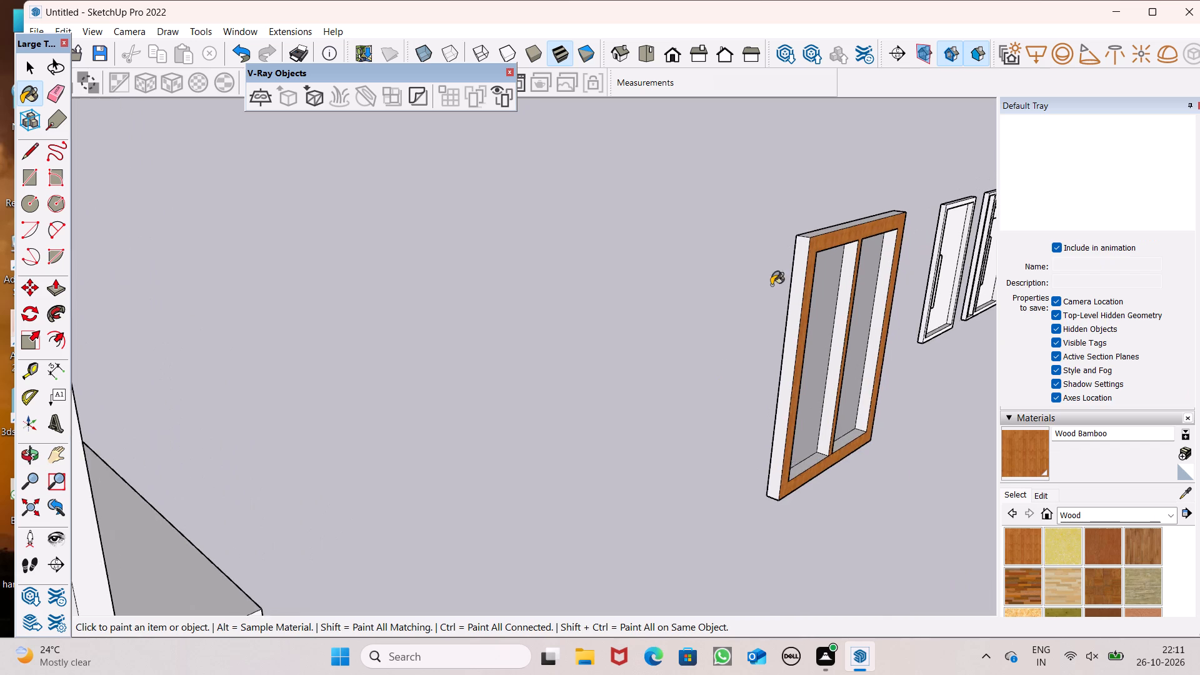
pyautogui.scroll(4, 771, 285)
pyautogui.click(854, 232)
pyautogui.scroll(-6, 847, 241)
pyautogui.scroll(3, 853, 224)
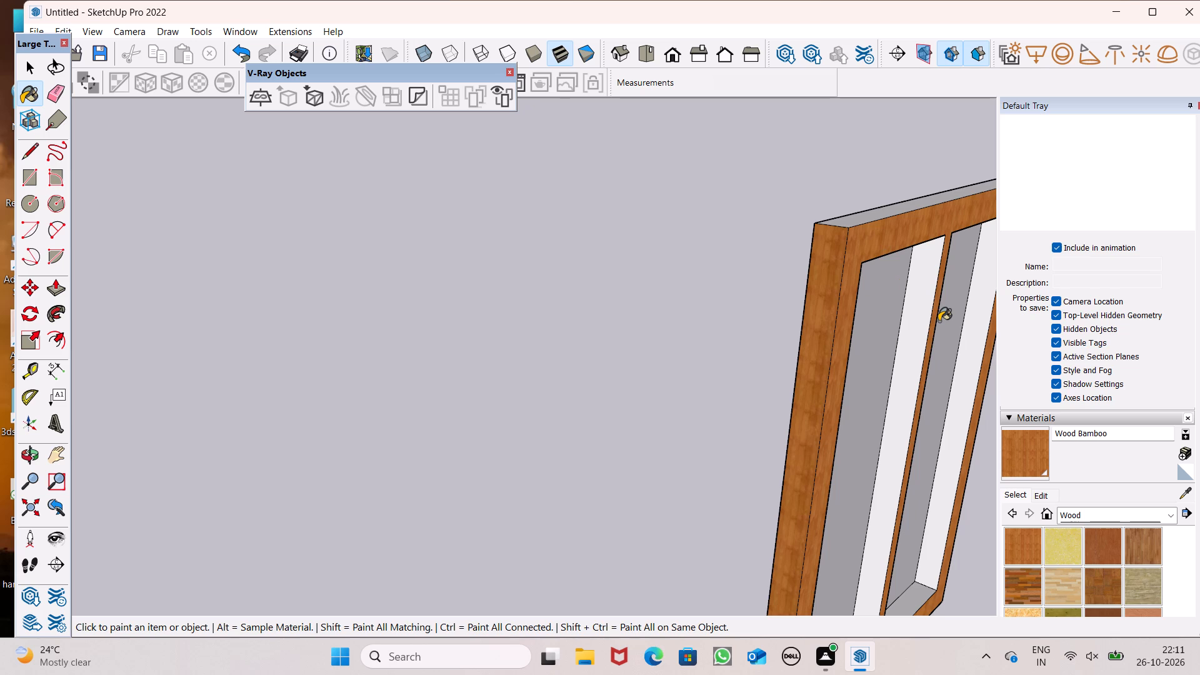
pyautogui.click(919, 367)
pyautogui.click(977, 361)
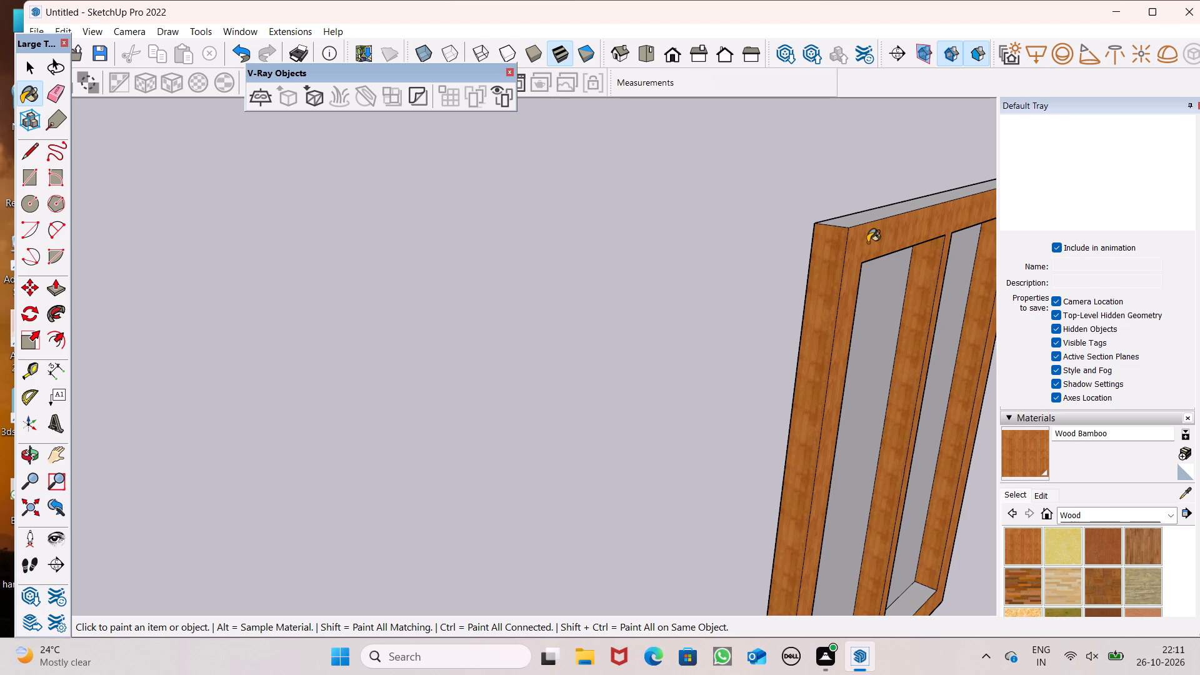
pyautogui.click(861, 216)
# Paint the left stile's inner face and the bottom reveal of the window's left opening with Wood Bamboo.
pyautogui.scroll(-5, 791, 224)
pyautogui.moveTo(872, 418); pyautogui.dragTo(540, 380, button='middle')
pyautogui.scroll(5, 540, 380)
pyautogui.moveTo(536, 478); pyautogui.dragTo(441, 489, button='middle')
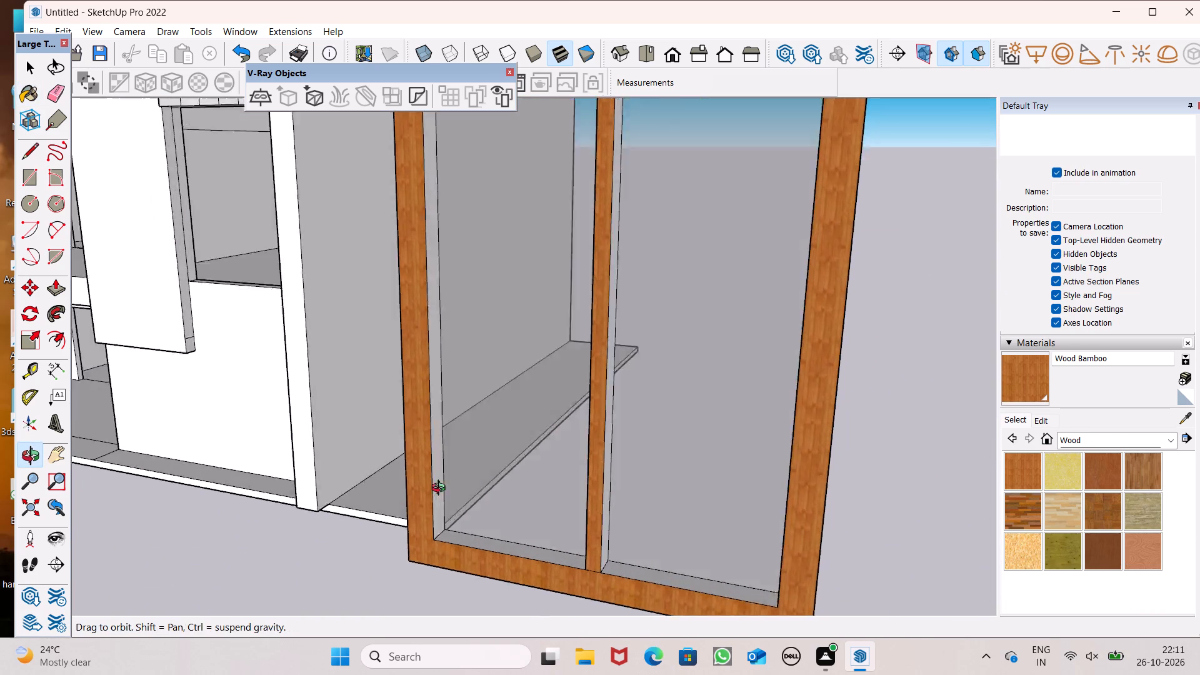
pyautogui.moveTo(441, 489); pyautogui.dragTo(356, 481, button='middle')
pyautogui.scroll(1, 356, 481)
pyautogui.click(478, 518)
pyautogui.click(500, 539)
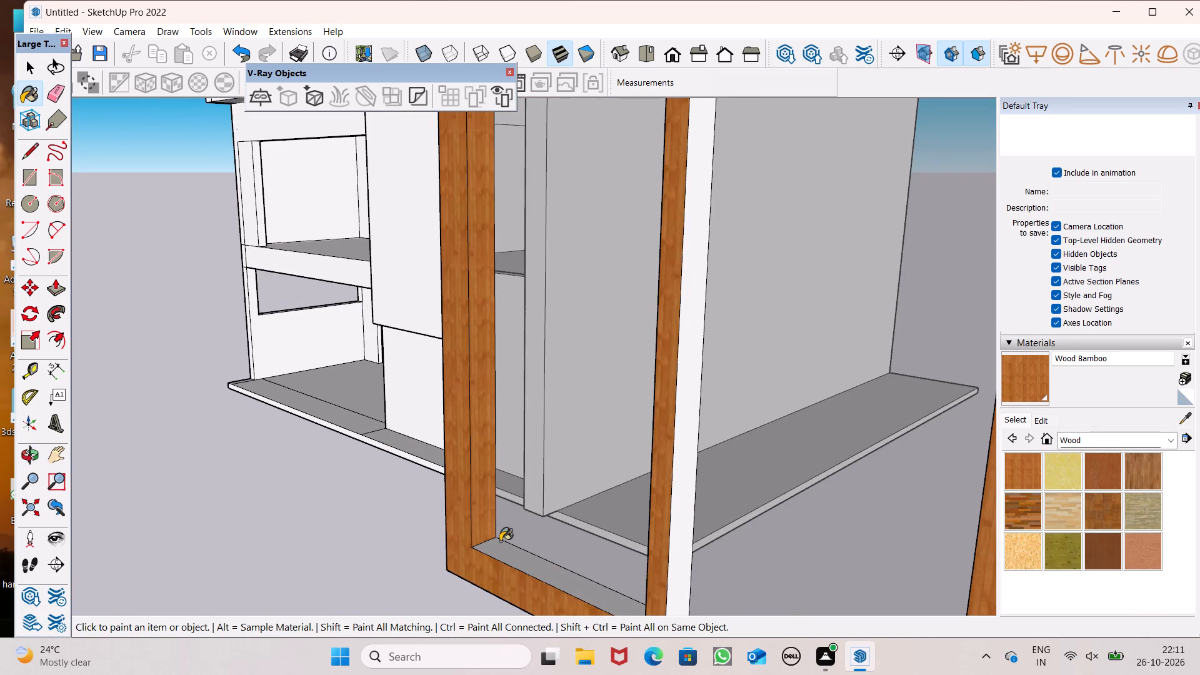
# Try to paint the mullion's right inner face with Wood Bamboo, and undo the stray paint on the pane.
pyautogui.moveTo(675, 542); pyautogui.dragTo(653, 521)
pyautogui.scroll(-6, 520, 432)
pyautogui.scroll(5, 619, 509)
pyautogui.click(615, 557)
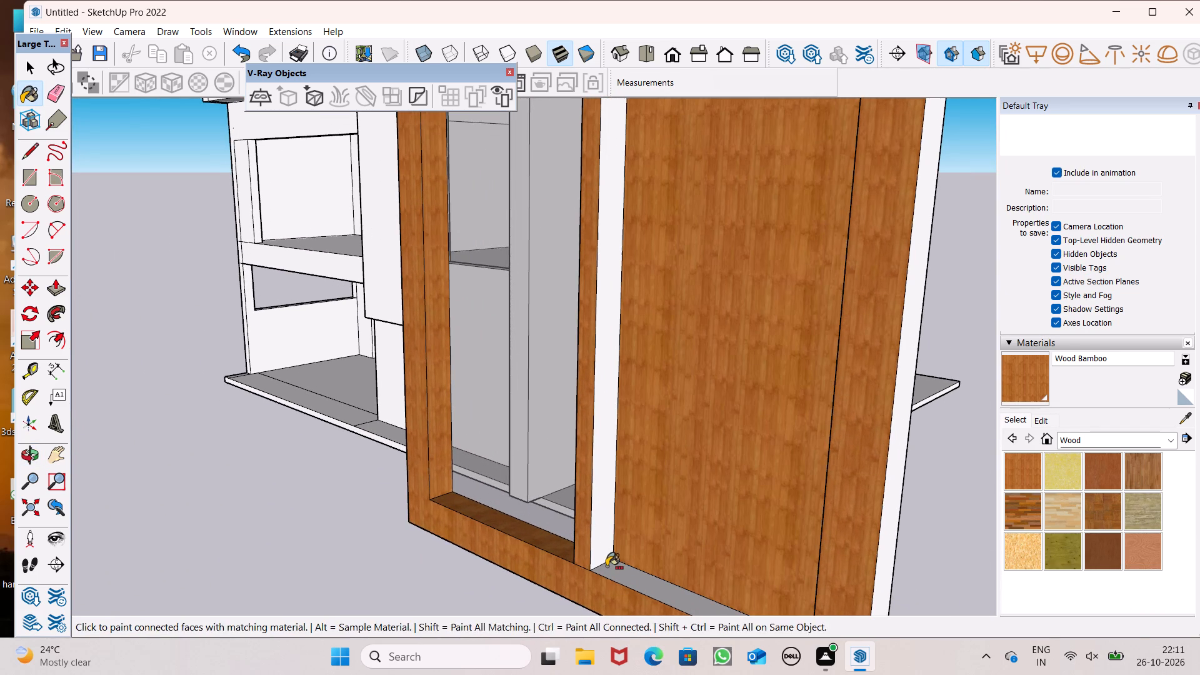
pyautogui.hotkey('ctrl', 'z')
# Paint the mullion's right inner face, the right opening's bottom reveal and the window's right outer side with Wood Bamboo.
pyautogui.click(604, 537)
pyautogui.click(633, 579)
pyautogui.click(882, 548)
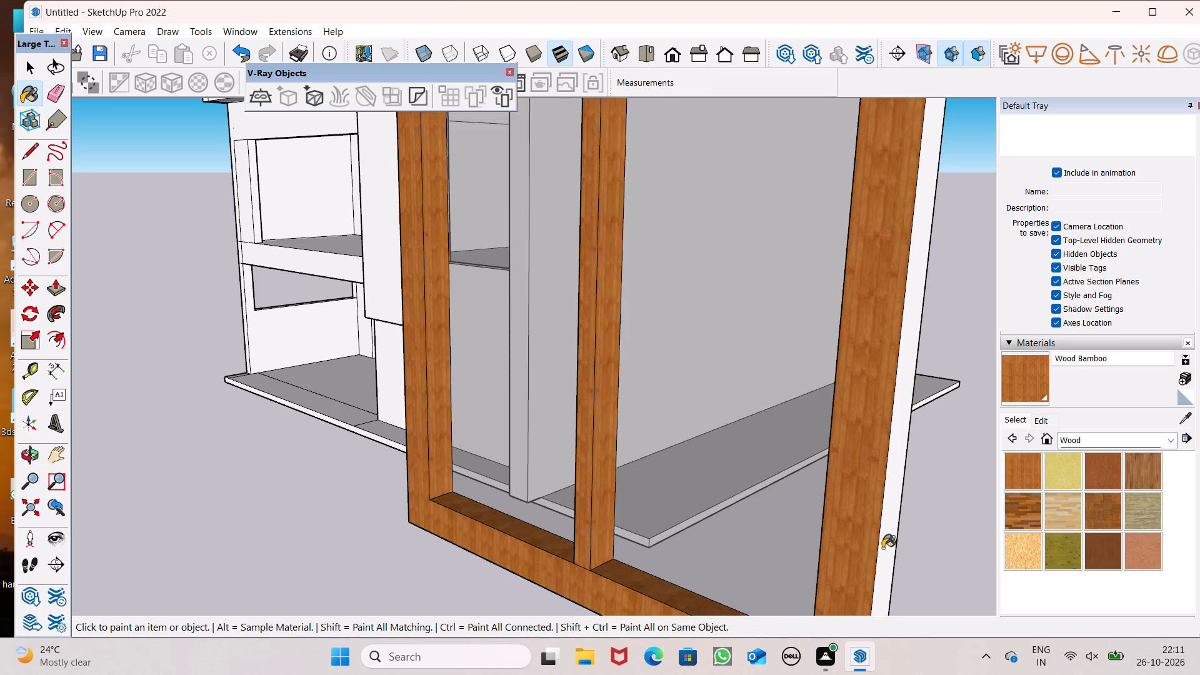
# Paint the top inner reveals of both window openings and the underside of the frame with Wood Bamboo.
pyautogui.scroll(-4, 829, 513)
pyautogui.moveTo(748, 509); pyautogui.dragTo(1131, 437, button='middle')
pyautogui.scroll(-3, 776, 445)
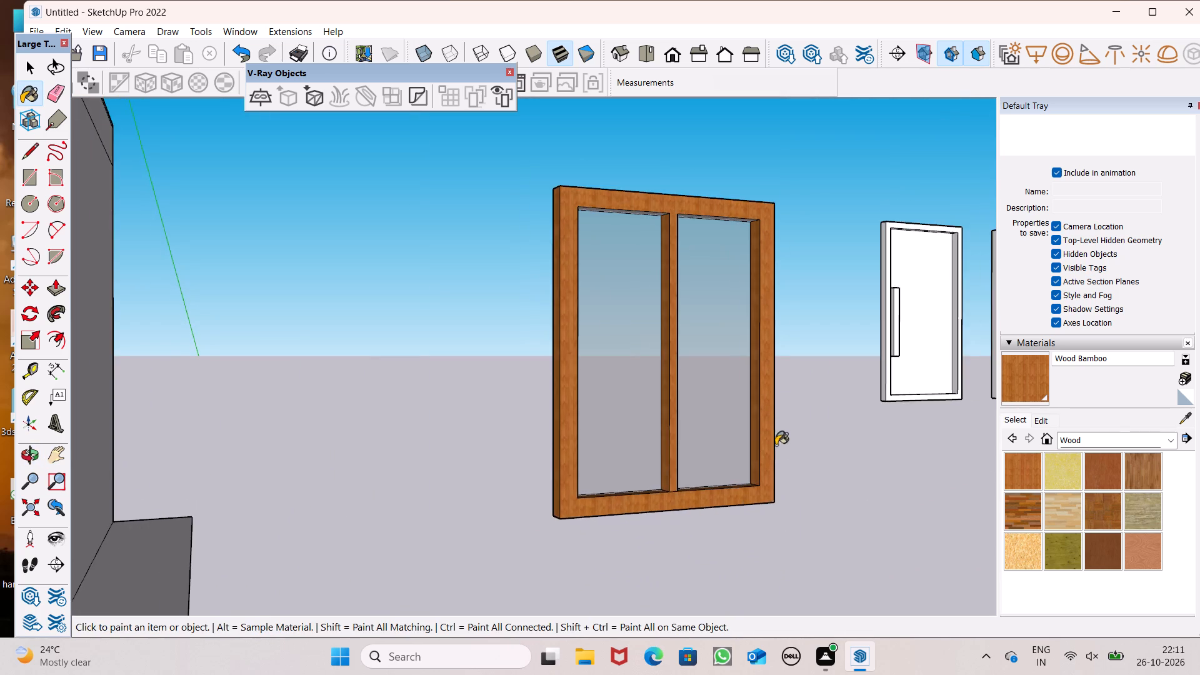
pyautogui.moveTo(738, 451); pyautogui.dragTo(652, 144, button='middle')
pyautogui.scroll(6, 646, 207)
pyautogui.click(572, 202)
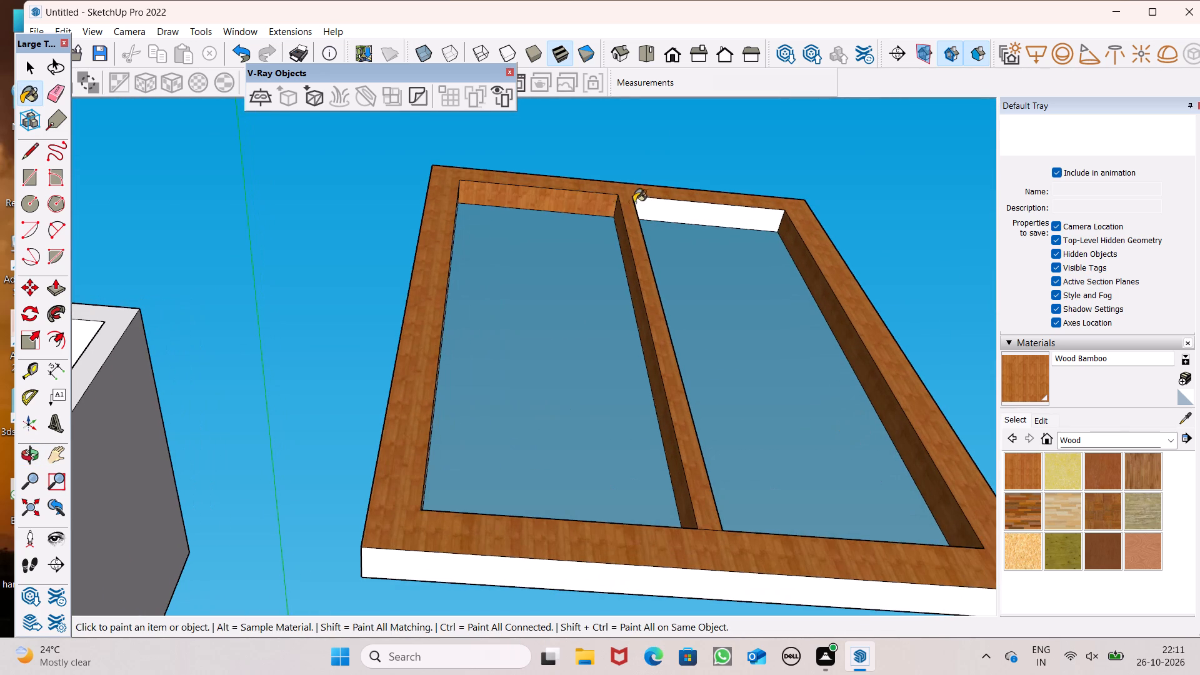
pyautogui.click(644, 204)
pyautogui.scroll(-3, 649, 201)
pyautogui.moveTo(703, 428); pyautogui.dragTo(699, 322, button='middle')
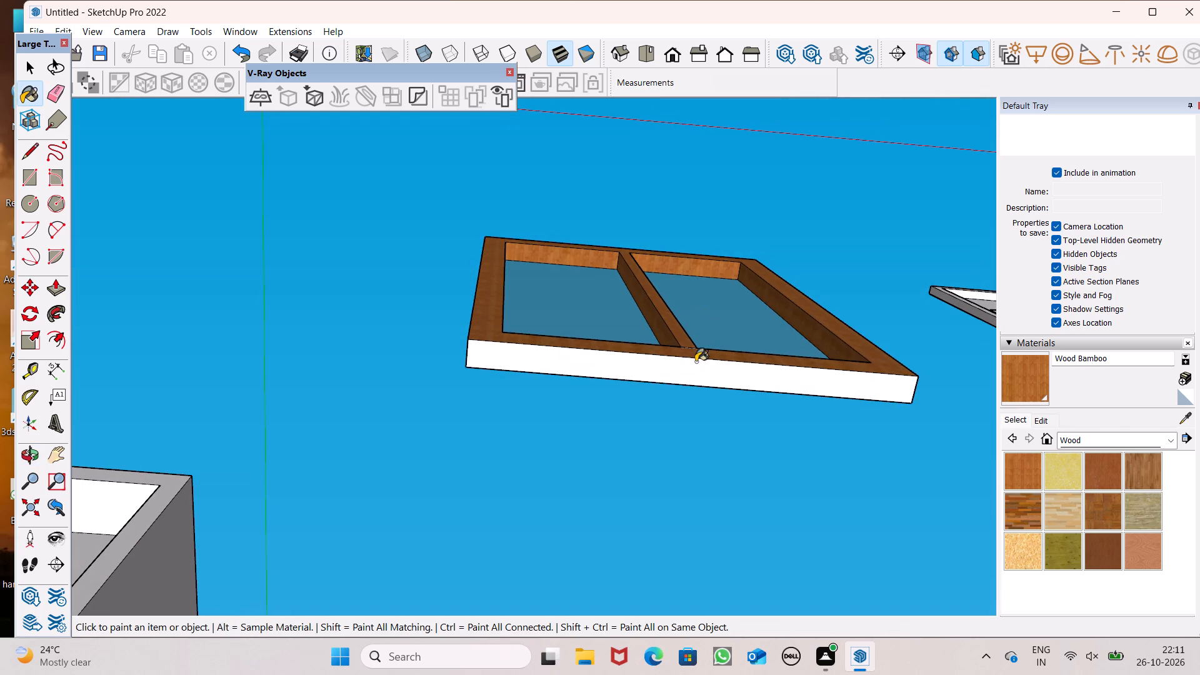
pyautogui.click(691, 371)
# Paint the back face of the large window's frame with Wood Bamboo.
pyautogui.moveTo(722, 381); pyautogui.dragTo(1054, 172, button='middle')
pyautogui.scroll(1, 708, 332)
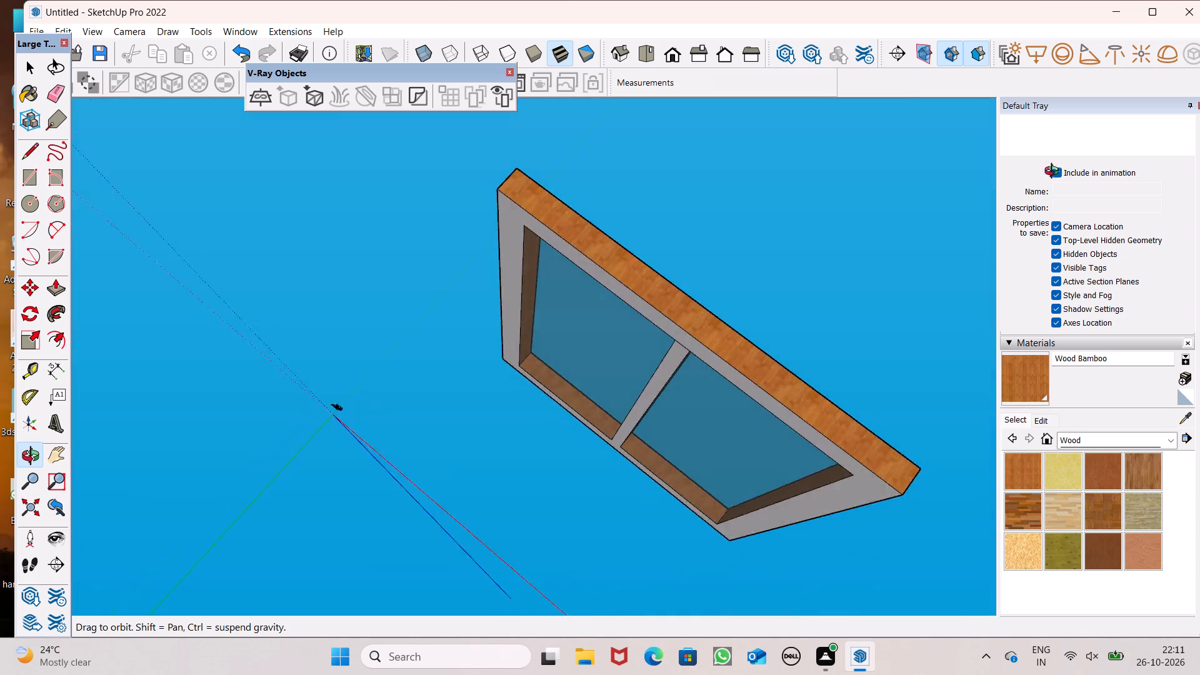
pyautogui.moveTo(1054, 172); pyautogui.dragTo(1094, 115, button='middle')
pyautogui.click(705, 271)
# Return to the front view and paint the front panel and frame of the plain handled door with Wood Bamboo.
pyautogui.scroll(-2, 620, 272)
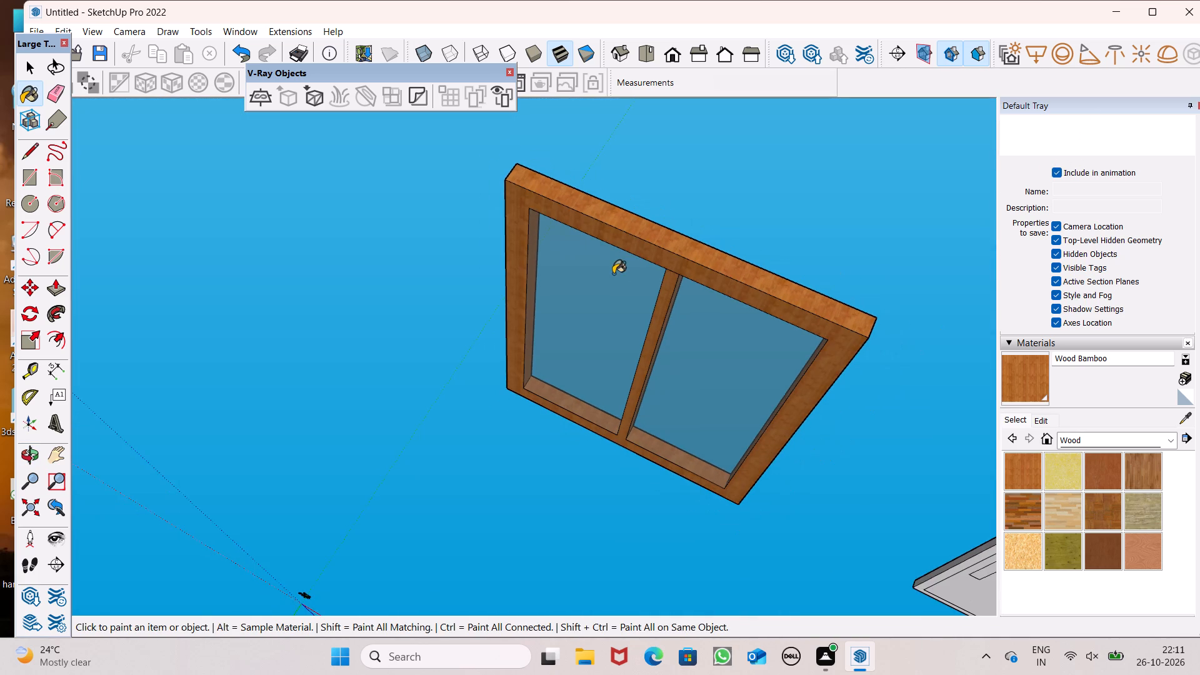
pyautogui.moveTo(620, 277); pyautogui.dragTo(30, 369, button='middle')
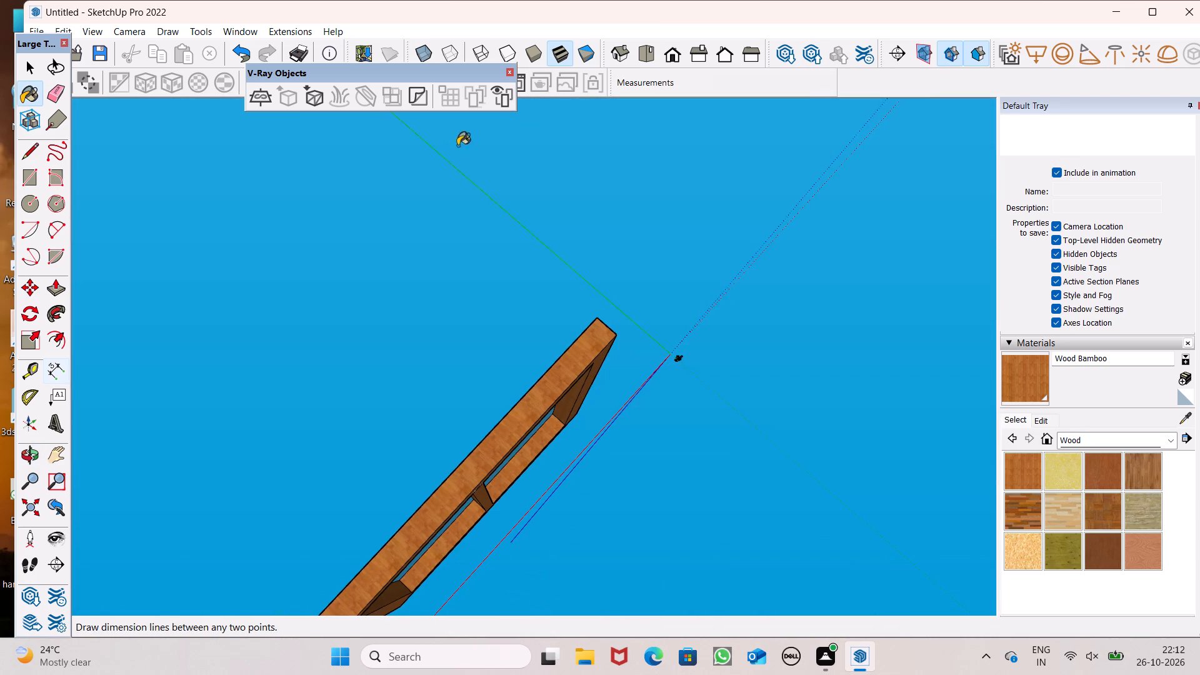
pyautogui.click(677, 54)
pyautogui.scroll(-5, 585, 283)
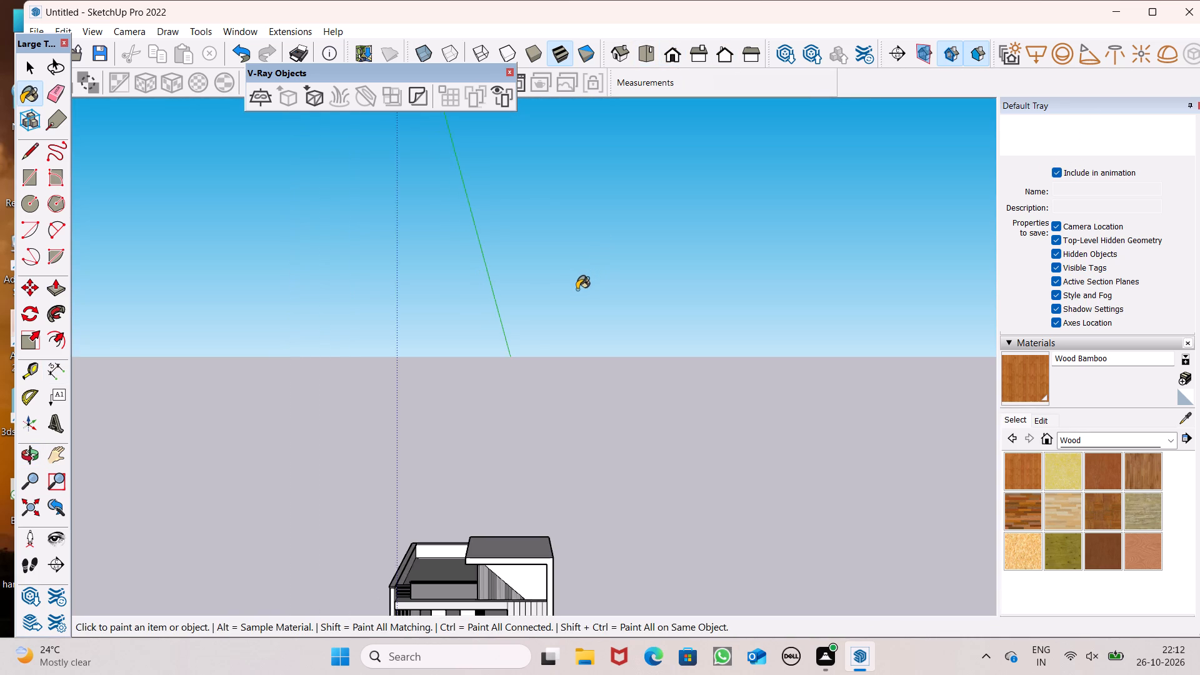
pyautogui.scroll(-6, 571, 285)
pyautogui.scroll(8, 641, 456)
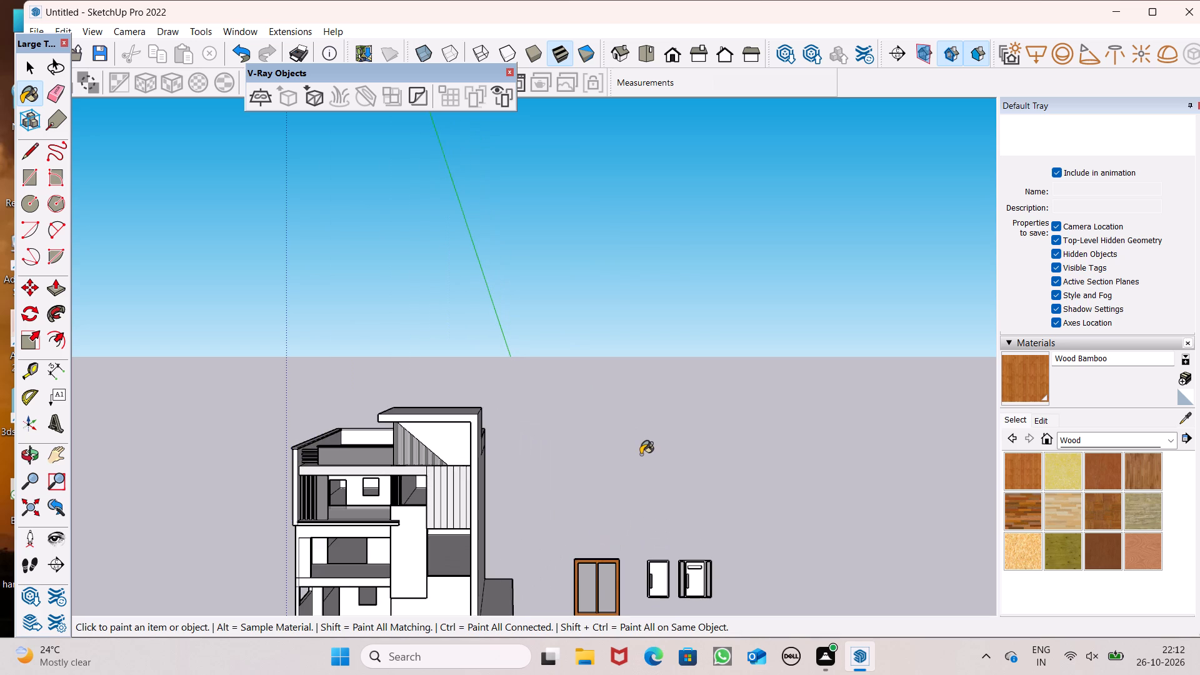
pyautogui.scroll(-4, 636, 422)
pyautogui.scroll(8, 706, 596)
pyautogui.scroll(2, 469, 532)
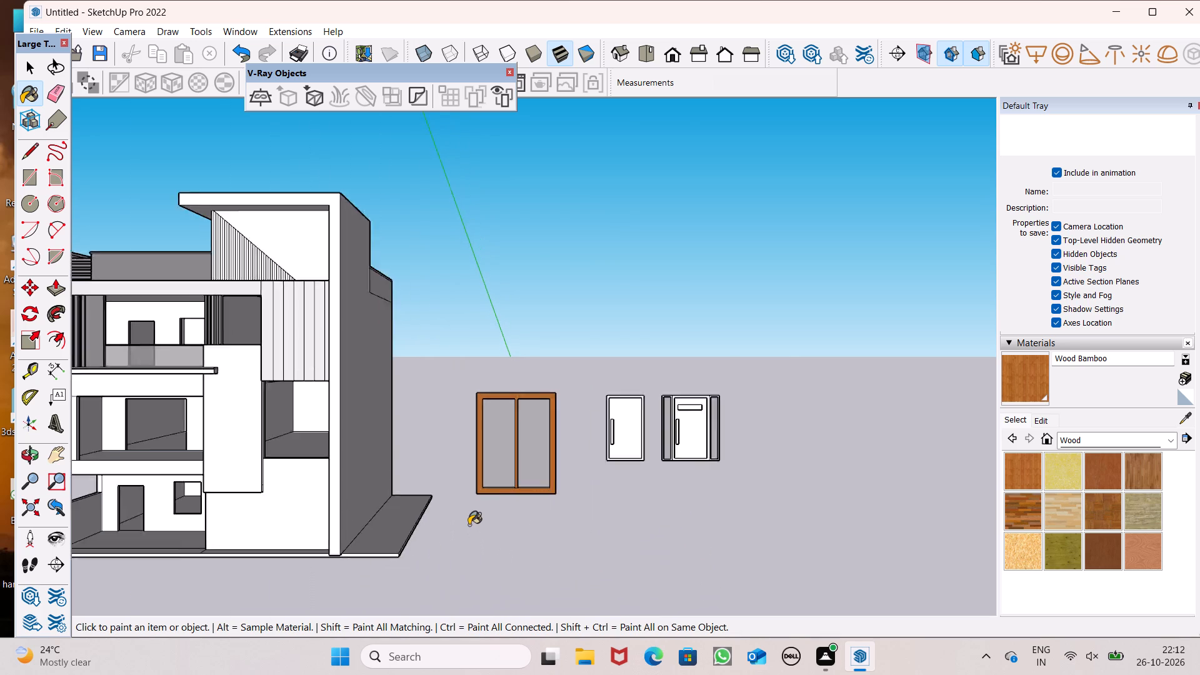
pyautogui.scroll(6, 469, 525)
pyautogui.scroll(-9, 561, 509)
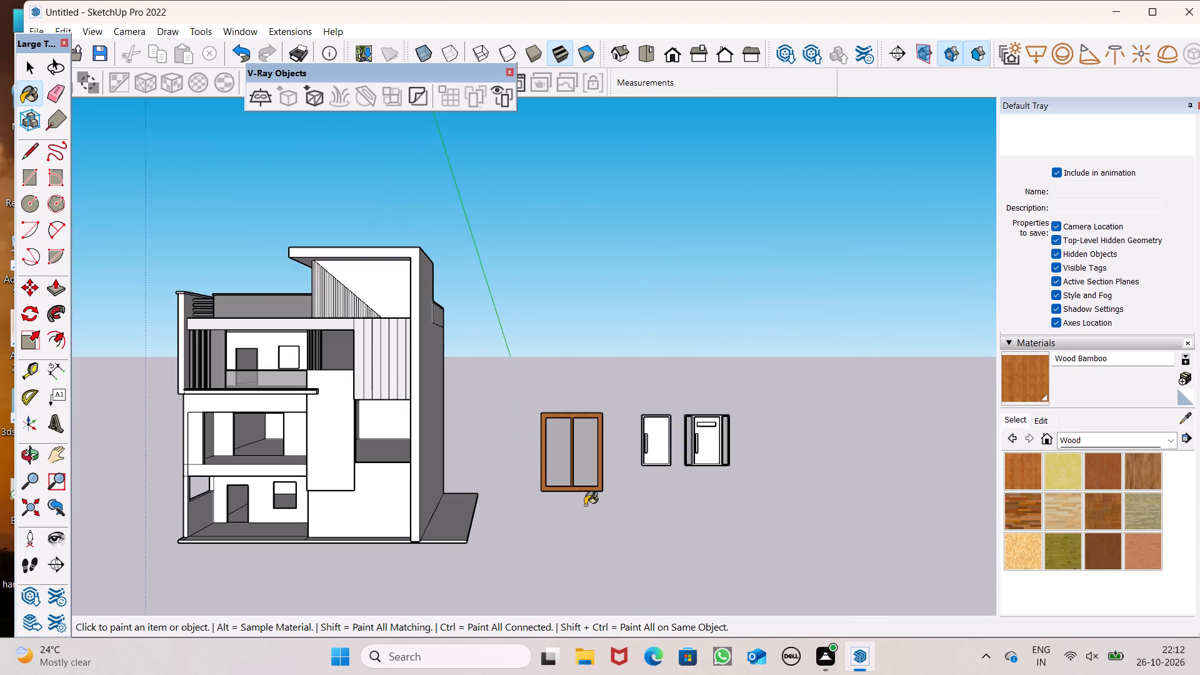
pyautogui.scroll(6, 702, 457)
pyautogui.scroll(6, 649, 450)
pyautogui.click(596, 463)
pyautogui.scroll(2, 618, 478)
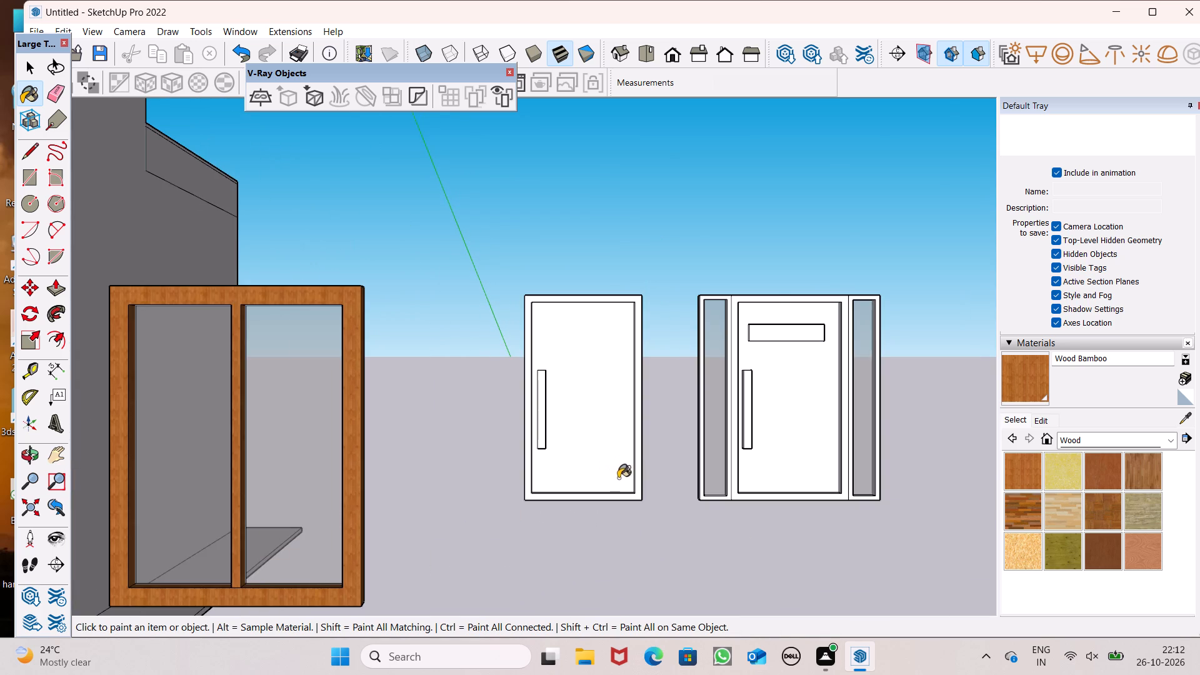
pyautogui.scroll(5, 618, 478)
pyautogui.click(659, 520)
# Paint the plain door's bottom and side inner reveals and its right outer side with Wood Bamboo.
pyautogui.moveTo(651, 516); pyautogui.dragTo(742, 631, button='middle')
pyautogui.scroll(1, 739, 642)
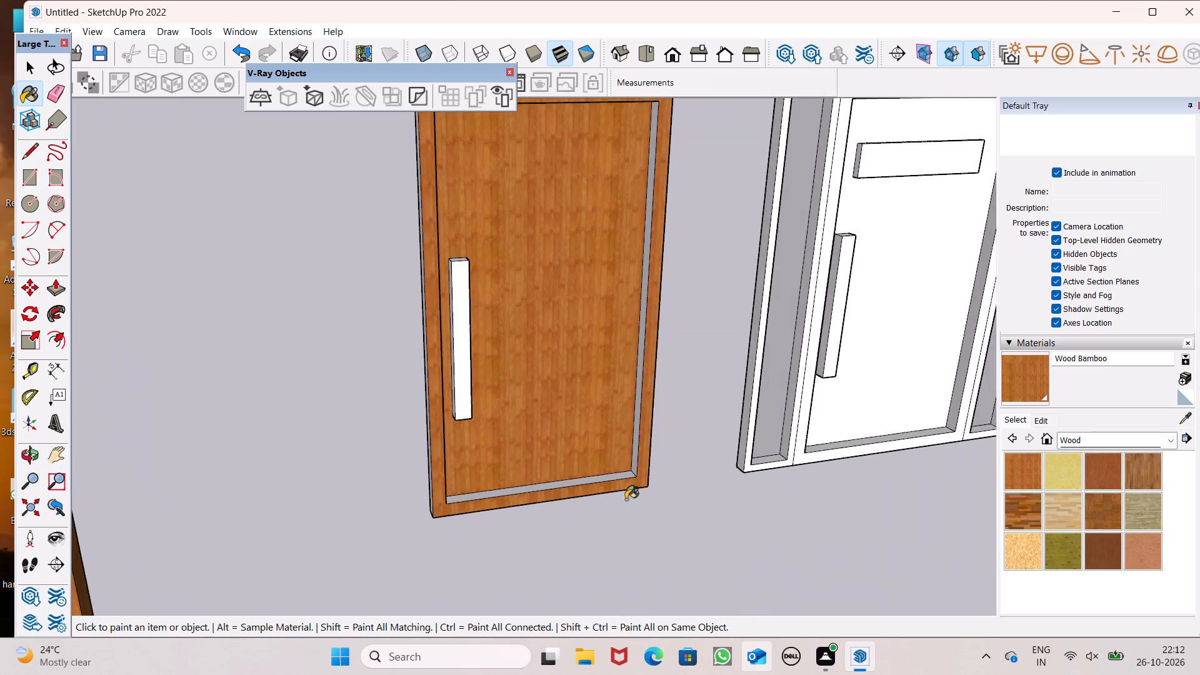
pyautogui.scroll(5, 619, 491)
pyautogui.click(617, 471)
pyautogui.scroll(5, 627, 462)
pyautogui.click(650, 446)
pyautogui.scroll(-3, 651, 439)
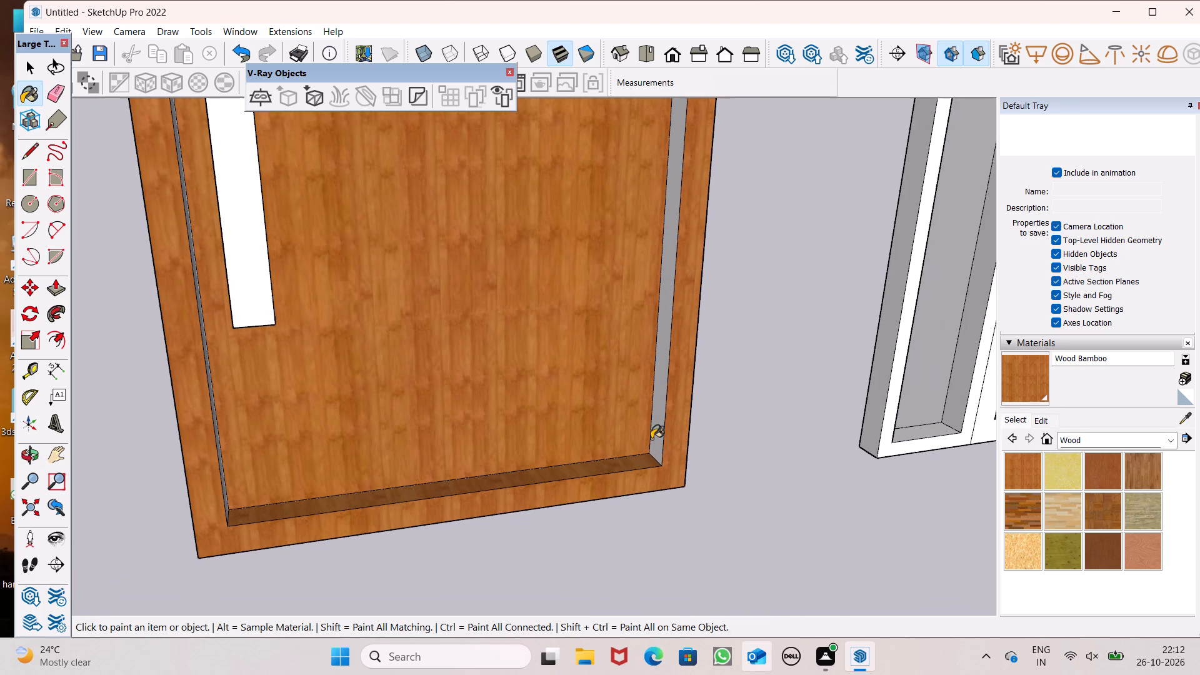
pyautogui.click(654, 431)
pyautogui.scroll(-5, 646, 416)
pyautogui.moveTo(639, 439); pyautogui.dragTo(326, 414, button='middle')
pyautogui.scroll(3, 368, 406)
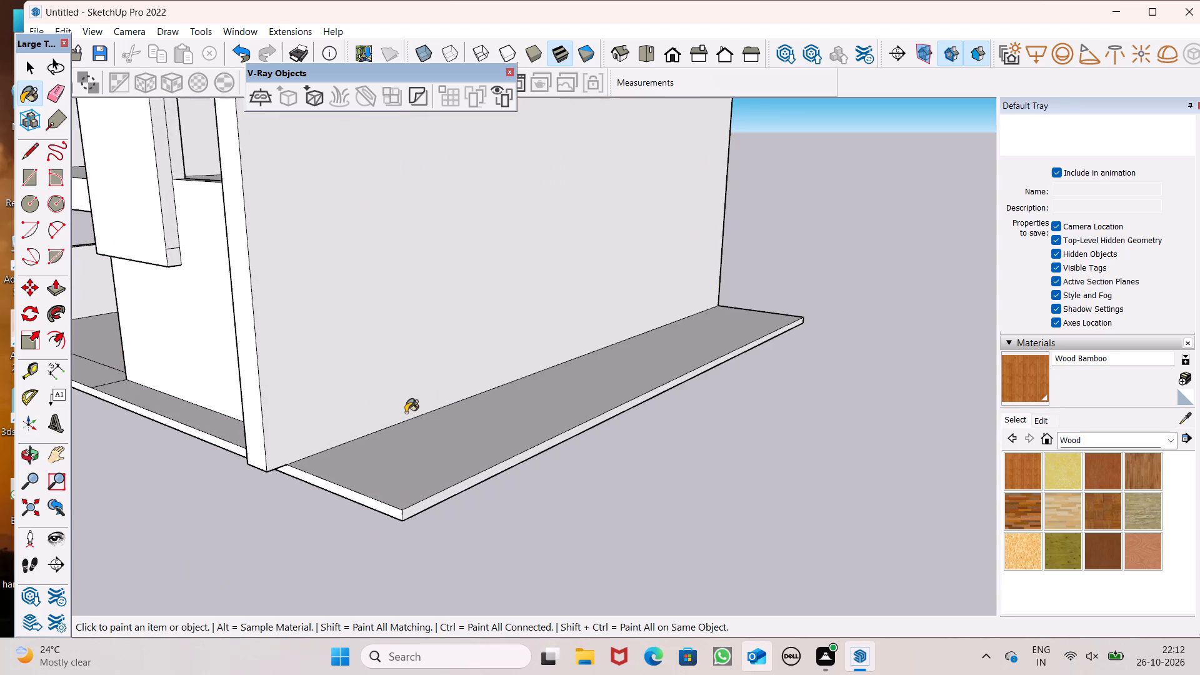
pyautogui.scroll(-3, 416, 415)
pyautogui.click(456, 420)
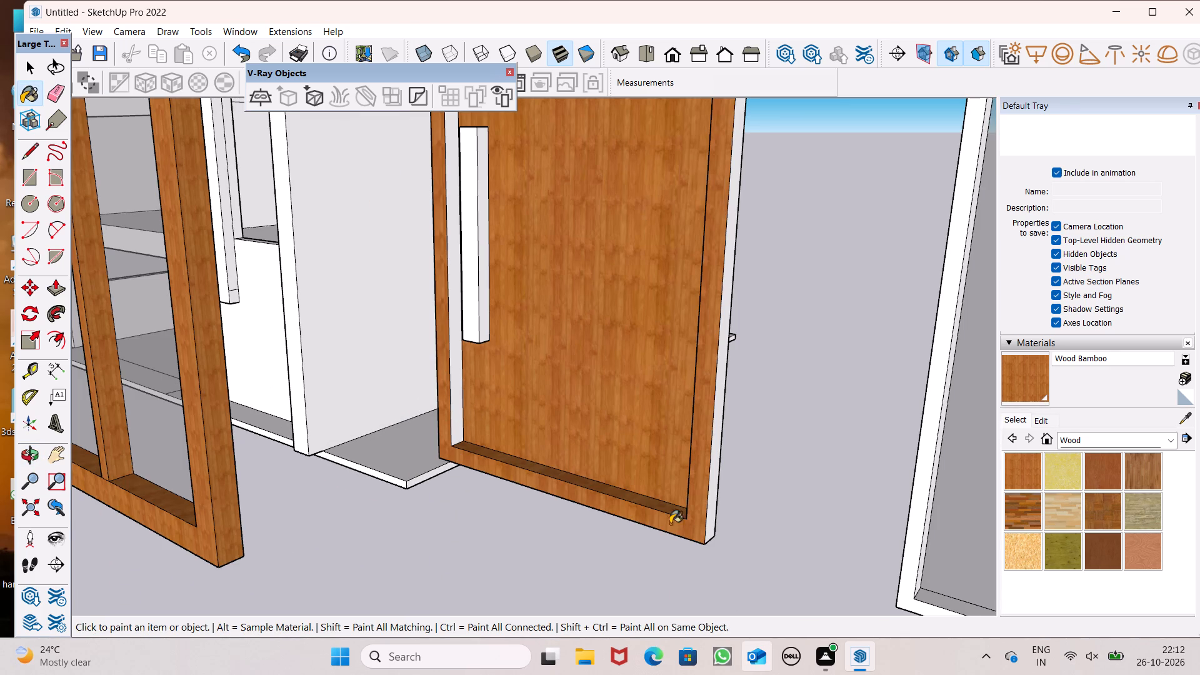
pyautogui.scroll(4, 676, 520)
pyautogui.click(719, 517)
# Paint the plain door's top edge and left outer side with Wood Bamboo.
pyautogui.scroll(-9, 709, 505)
pyautogui.scroll(1, 726, 540)
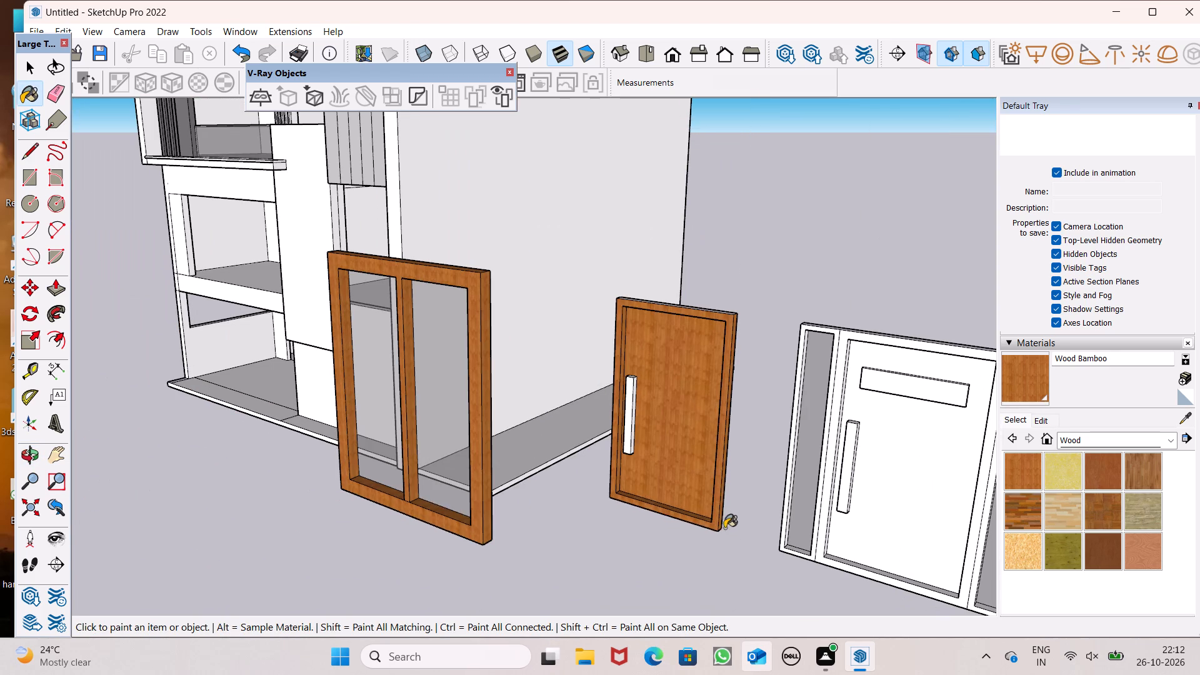
pyautogui.moveTo(676, 331); pyautogui.dragTo(849, 571, button='middle')
pyautogui.scroll(6, 606, 277)
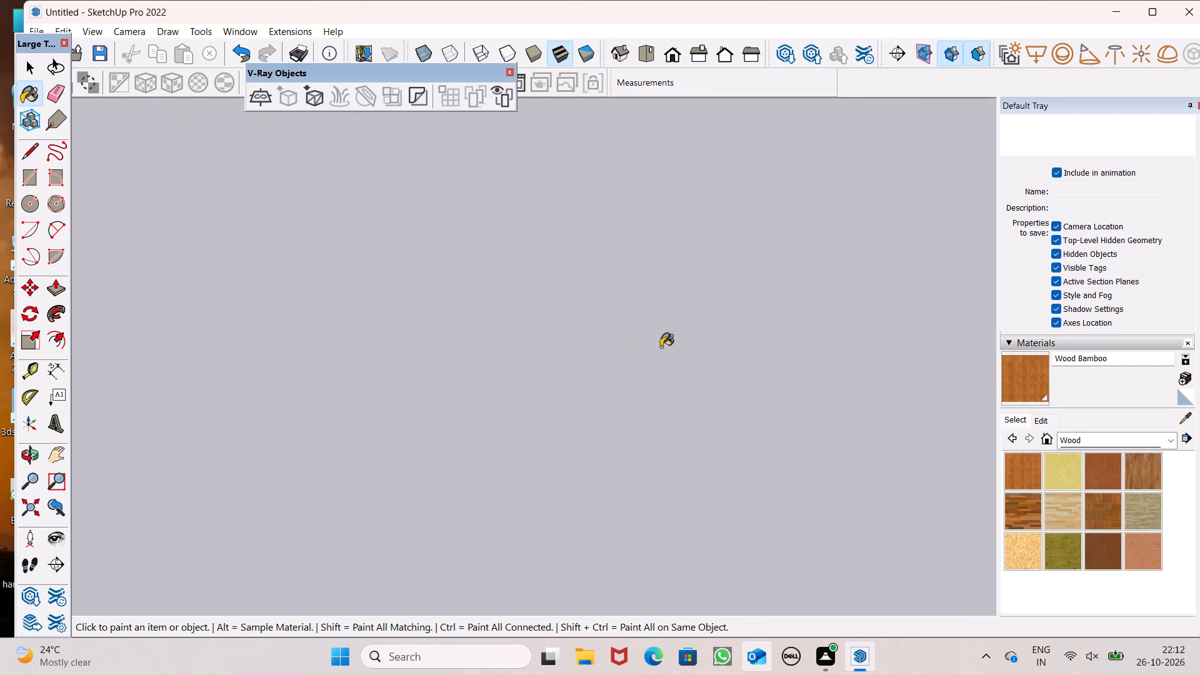
pyautogui.scroll(-3, 664, 354)
pyautogui.click(707, 411)
pyautogui.moveTo(724, 445); pyautogui.dragTo(1199, 421, button='middle')
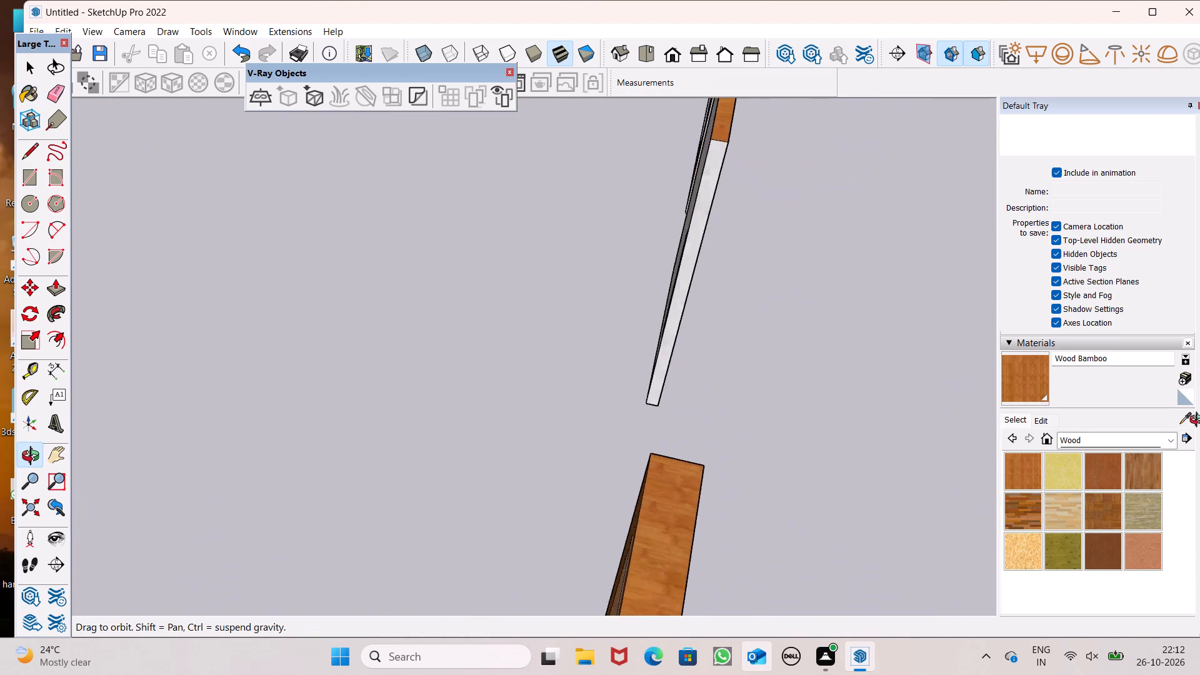
pyautogui.moveTo(1199, 421); pyautogui.dragTo(1196, 396, button='middle')
pyautogui.scroll(4, 697, 251)
pyautogui.click(686, 250)
# Paint the plain door's back with Wood Bamboo, covering the panel, the handle outline area and the surrounding frame.
pyautogui.moveTo(689, 269); pyautogui.dragTo(804, 311, button='middle')
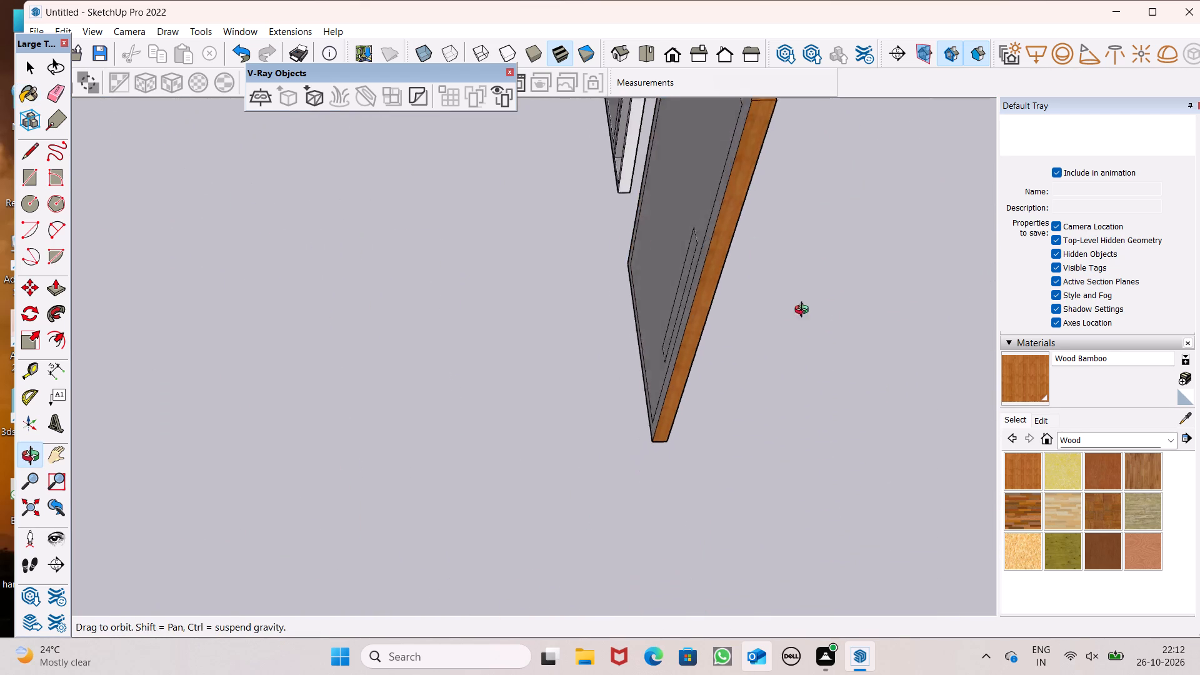
pyautogui.moveTo(804, 311); pyautogui.dragTo(873, 270, button='middle')
pyautogui.scroll(1, 666, 216)
pyautogui.moveTo(668, 222); pyautogui.dragTo(862, 206, button='middle')
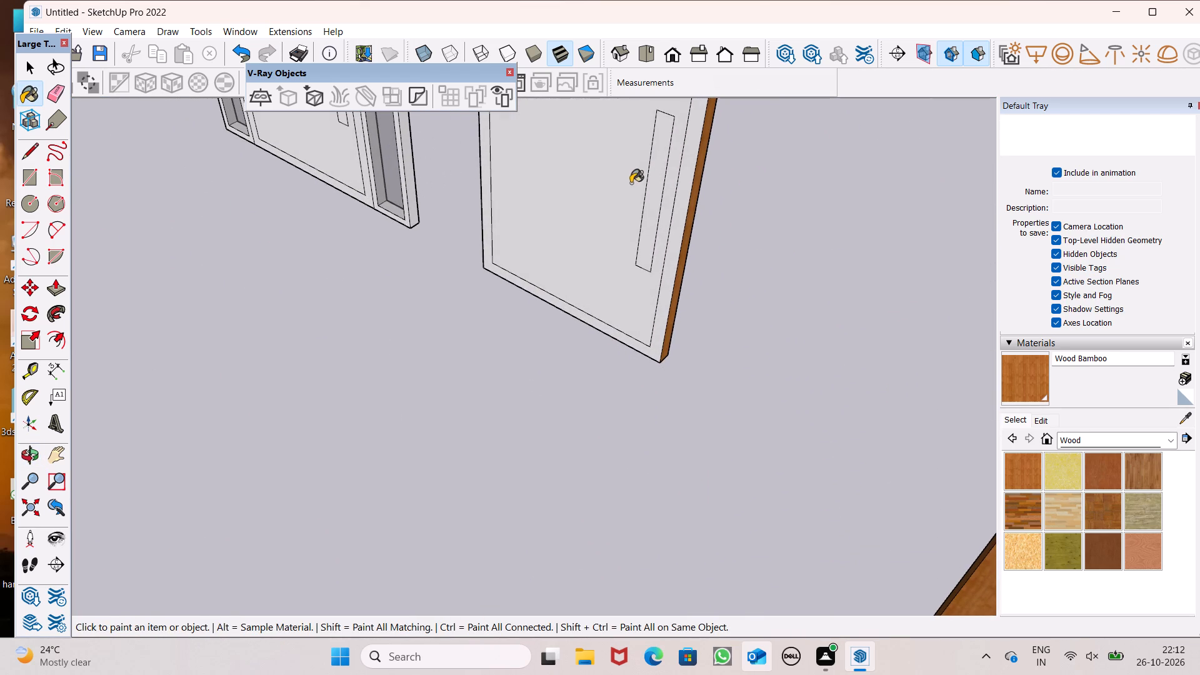
pyautogui.click(631, 183)
pyautogui.click(662, 184)
pyautogui.click(673, 186)
pyautogui.click(684, 184)
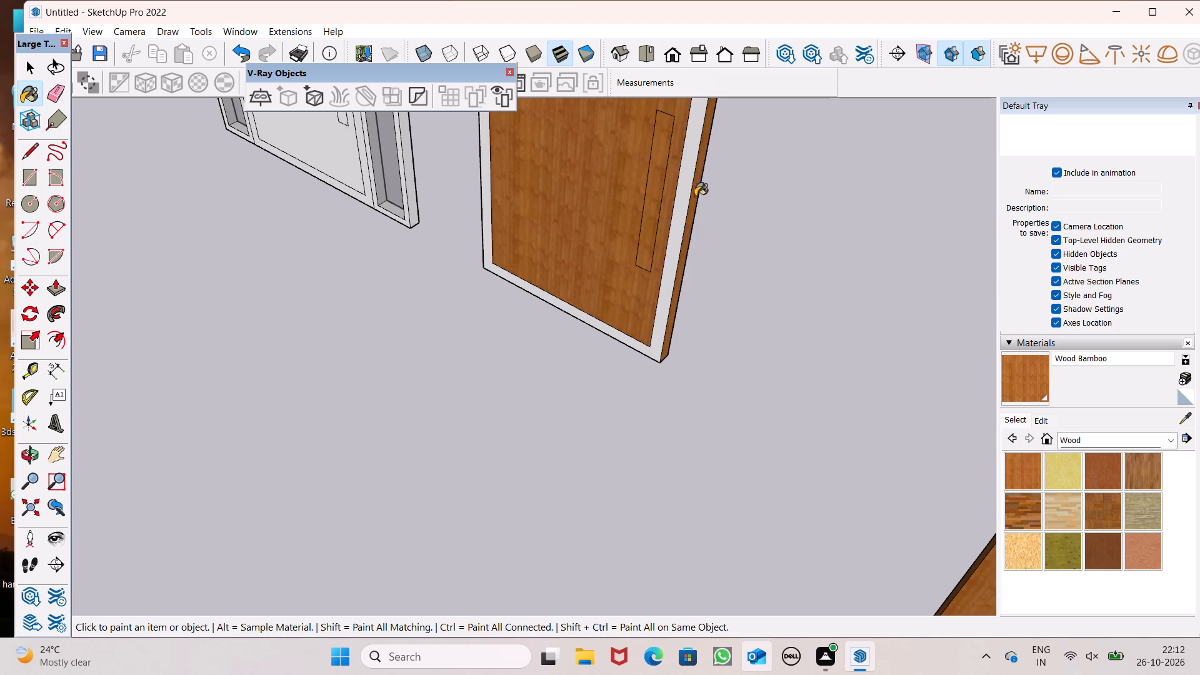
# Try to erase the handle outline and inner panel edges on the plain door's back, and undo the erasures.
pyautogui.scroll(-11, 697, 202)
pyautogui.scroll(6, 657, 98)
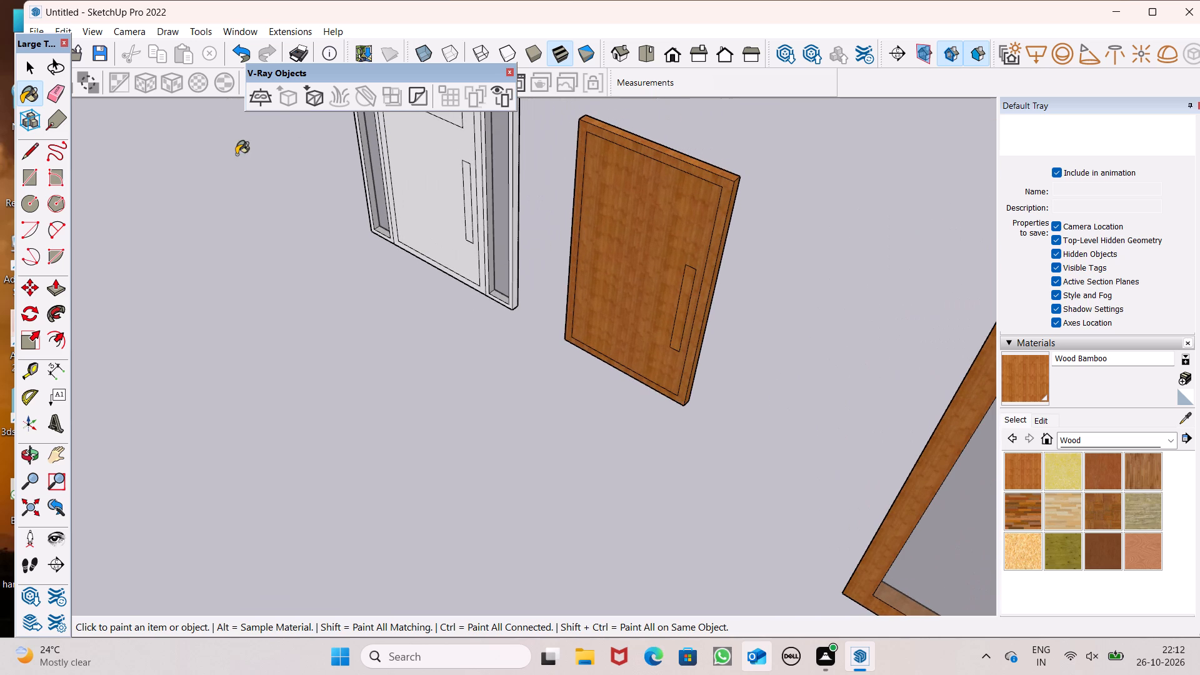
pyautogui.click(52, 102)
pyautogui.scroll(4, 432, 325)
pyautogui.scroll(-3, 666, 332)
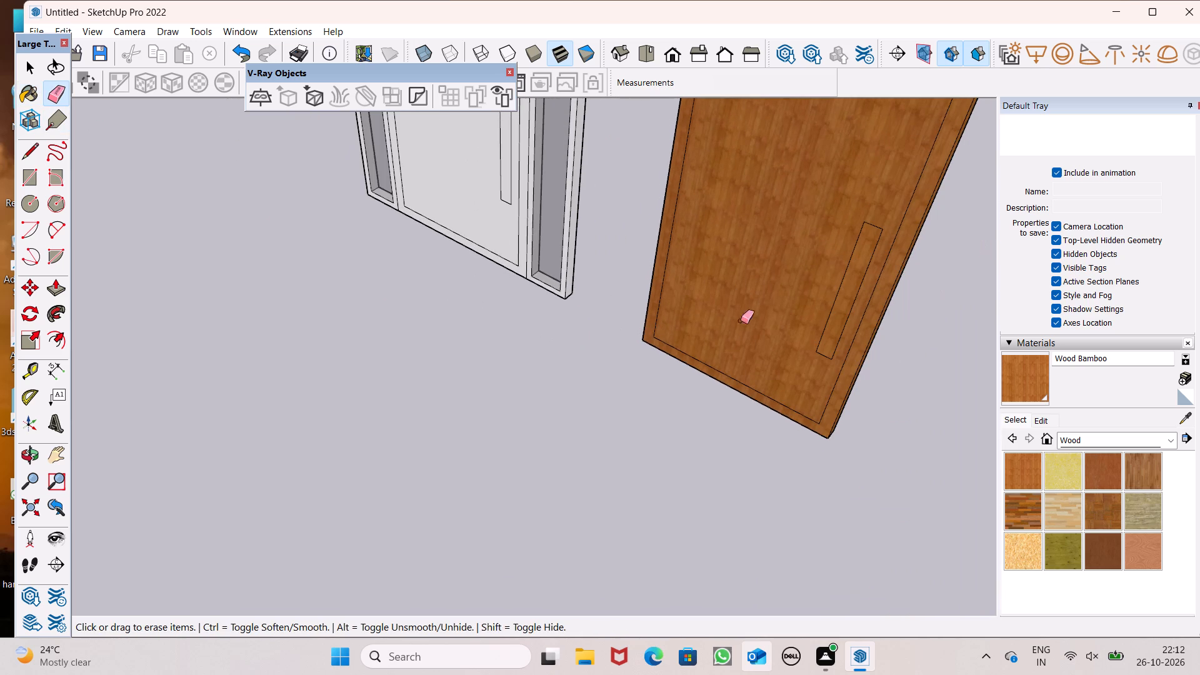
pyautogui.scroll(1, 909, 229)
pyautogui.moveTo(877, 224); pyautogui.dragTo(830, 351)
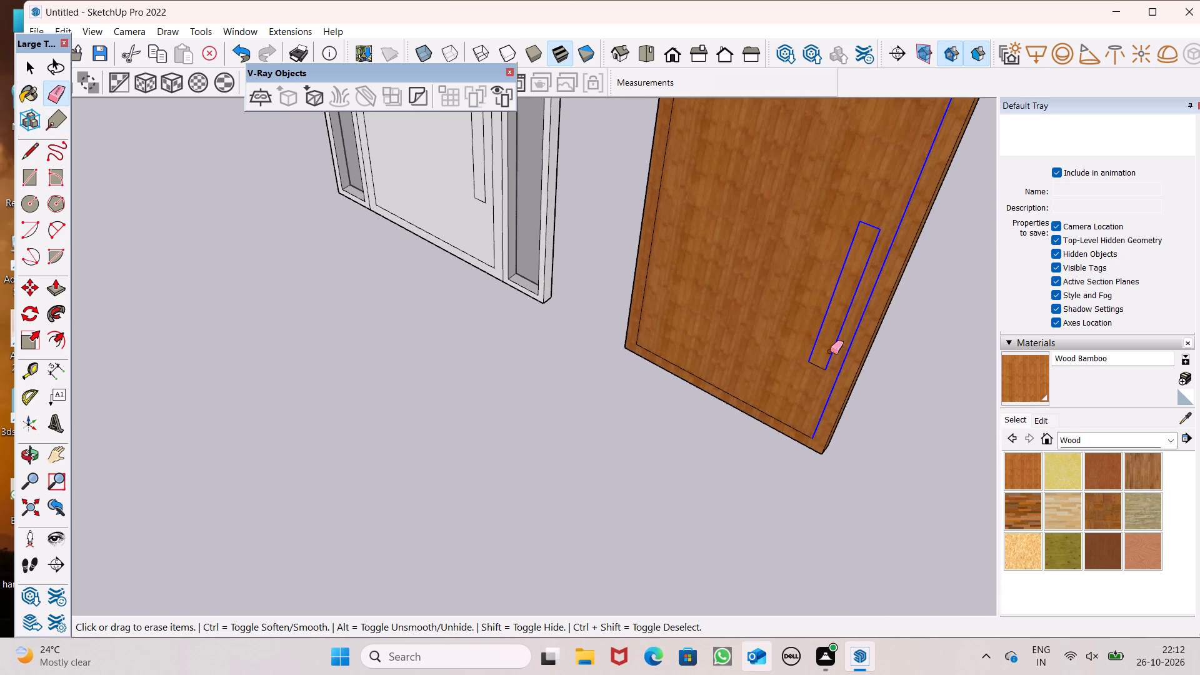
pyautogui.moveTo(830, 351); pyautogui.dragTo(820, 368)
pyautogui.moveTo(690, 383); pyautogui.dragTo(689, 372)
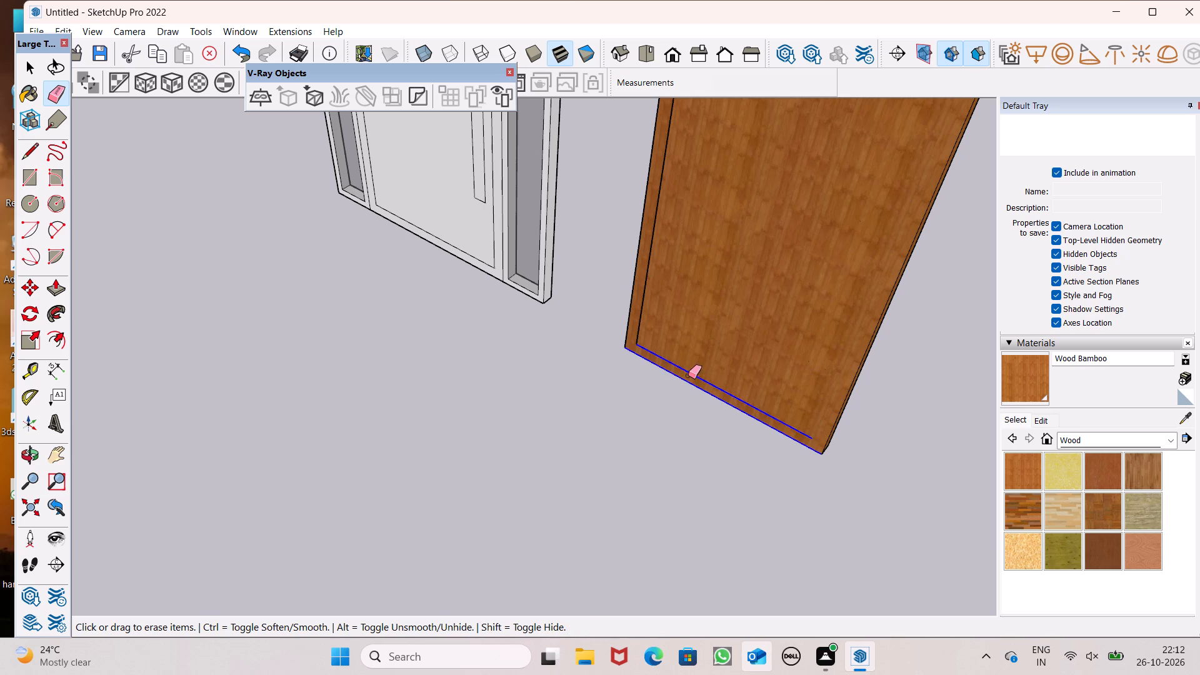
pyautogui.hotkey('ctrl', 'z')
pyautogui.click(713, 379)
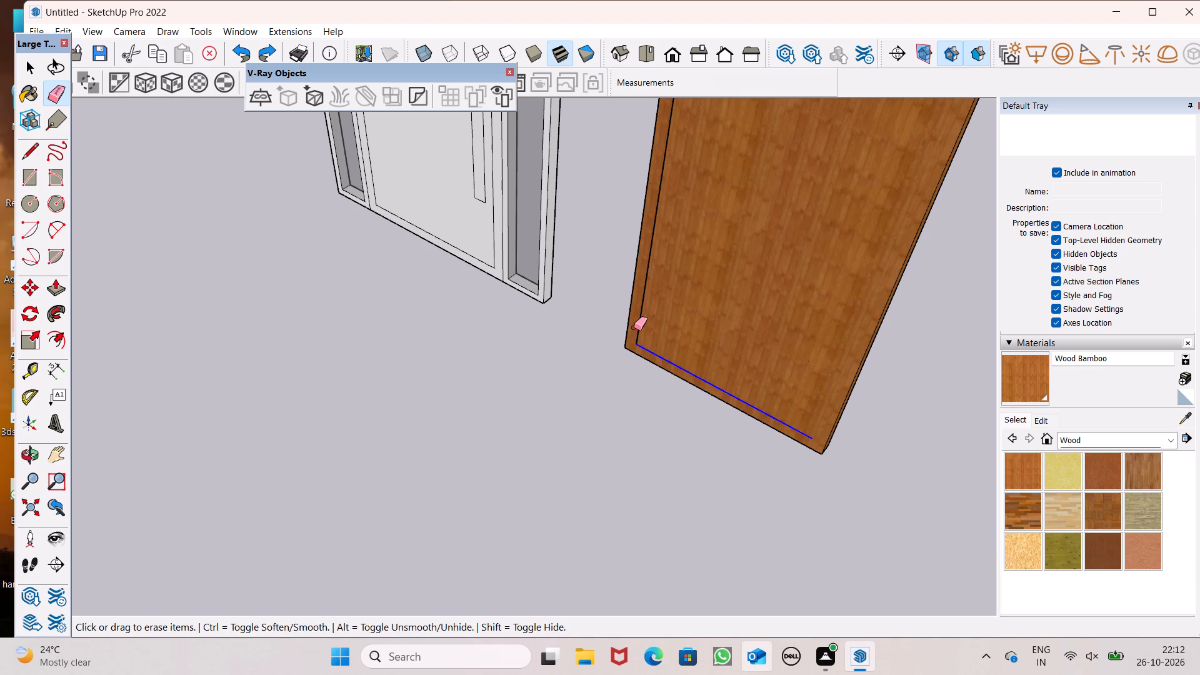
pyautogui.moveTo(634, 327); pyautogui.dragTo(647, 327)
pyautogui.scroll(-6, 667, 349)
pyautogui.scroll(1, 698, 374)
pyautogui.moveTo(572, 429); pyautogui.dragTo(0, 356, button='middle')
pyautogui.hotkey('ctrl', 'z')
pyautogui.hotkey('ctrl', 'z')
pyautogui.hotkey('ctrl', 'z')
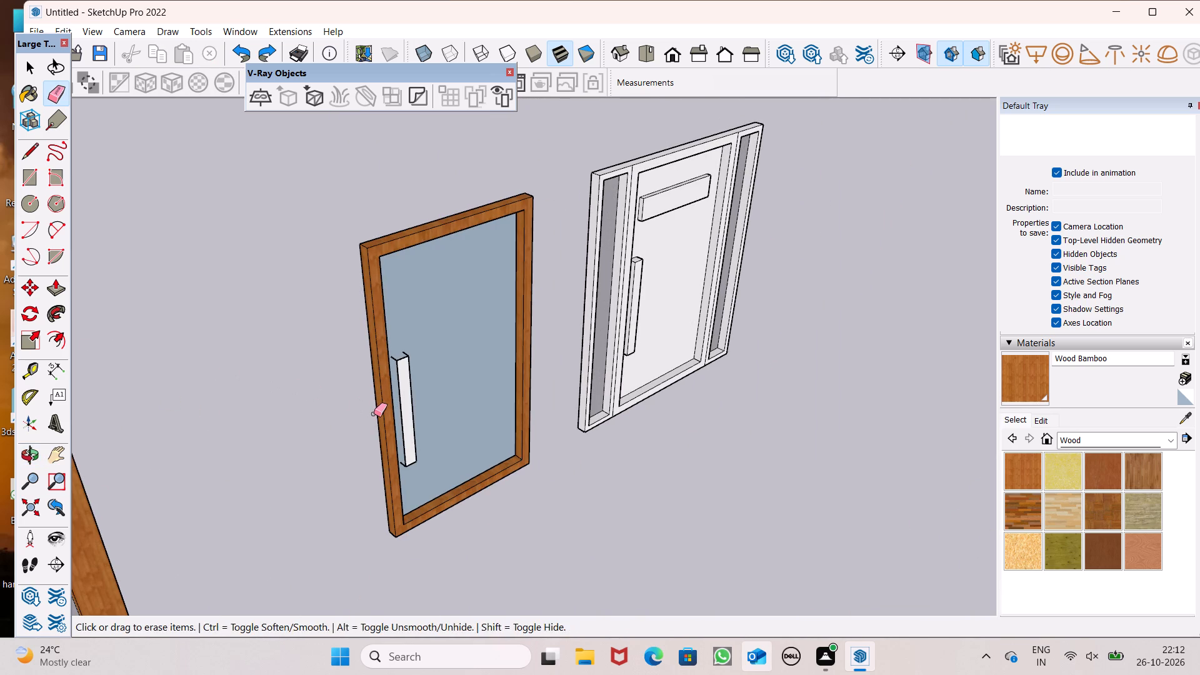
# Paint the back of the white sidelight door with Wood Bamboo: central panel, surrounding frame, horizontal plate outline and handle outline.
pyautogui.moveTo(360, 397); pyautogui.dragTo(932, 354, button='middle')
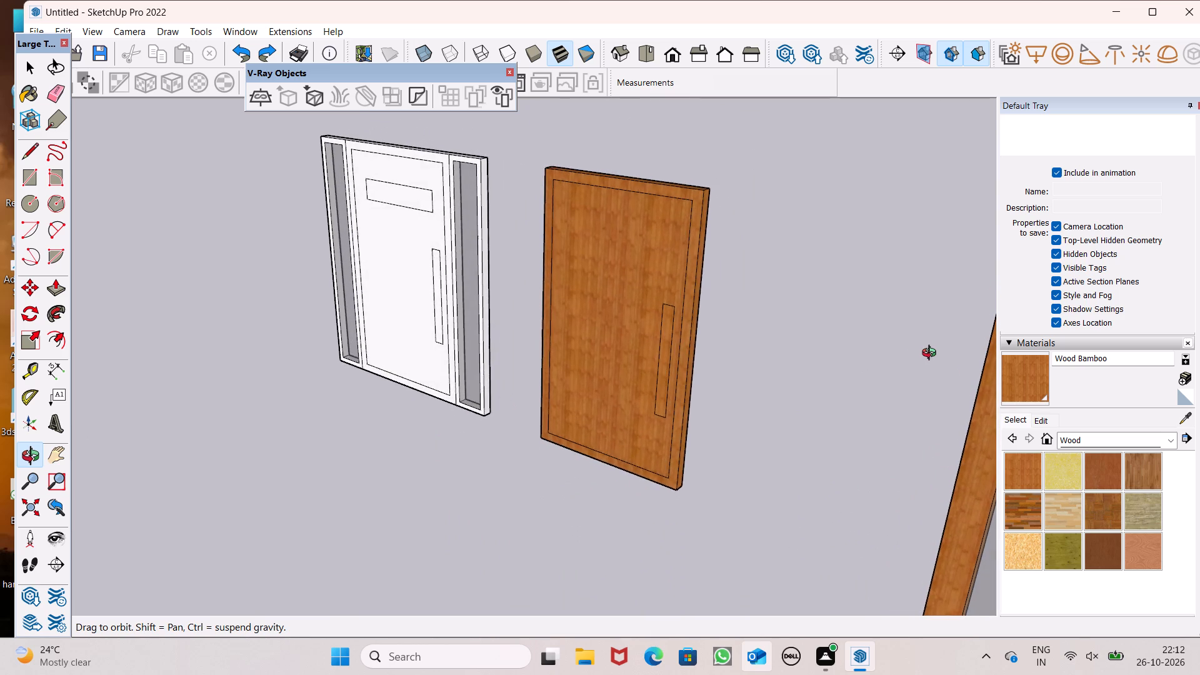
pyautogui.moveTo(932, 354); pyautogui.dragTo(918, 364, button='middle')
pyautogui.scroll(1, 913, 355)
pyautogui.click(1038, 369)
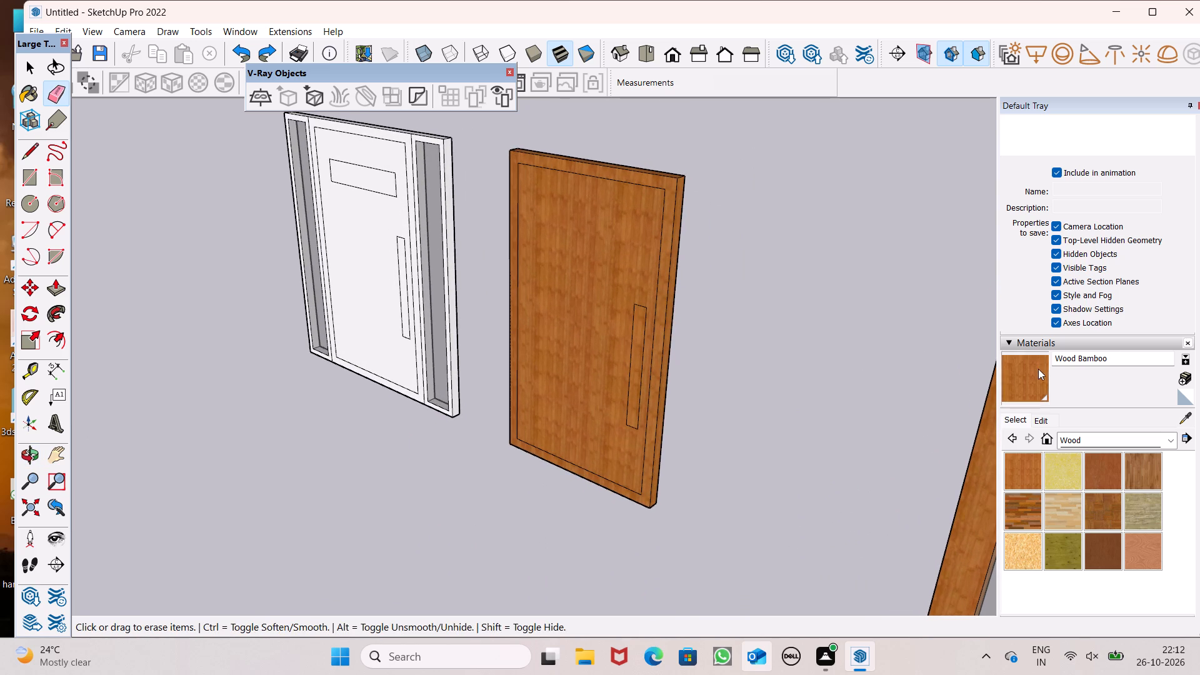
pyautogui.click(1011, 371)
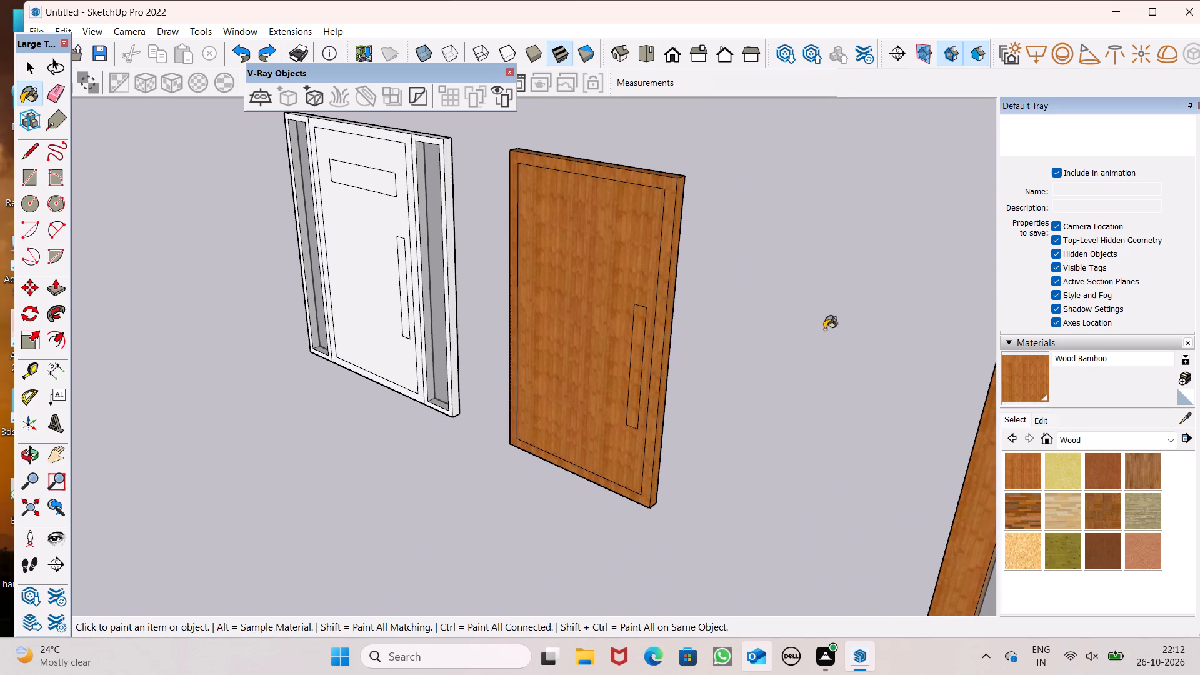
pyautogui.click(353, 221)
pyautogui.click(354, 190)
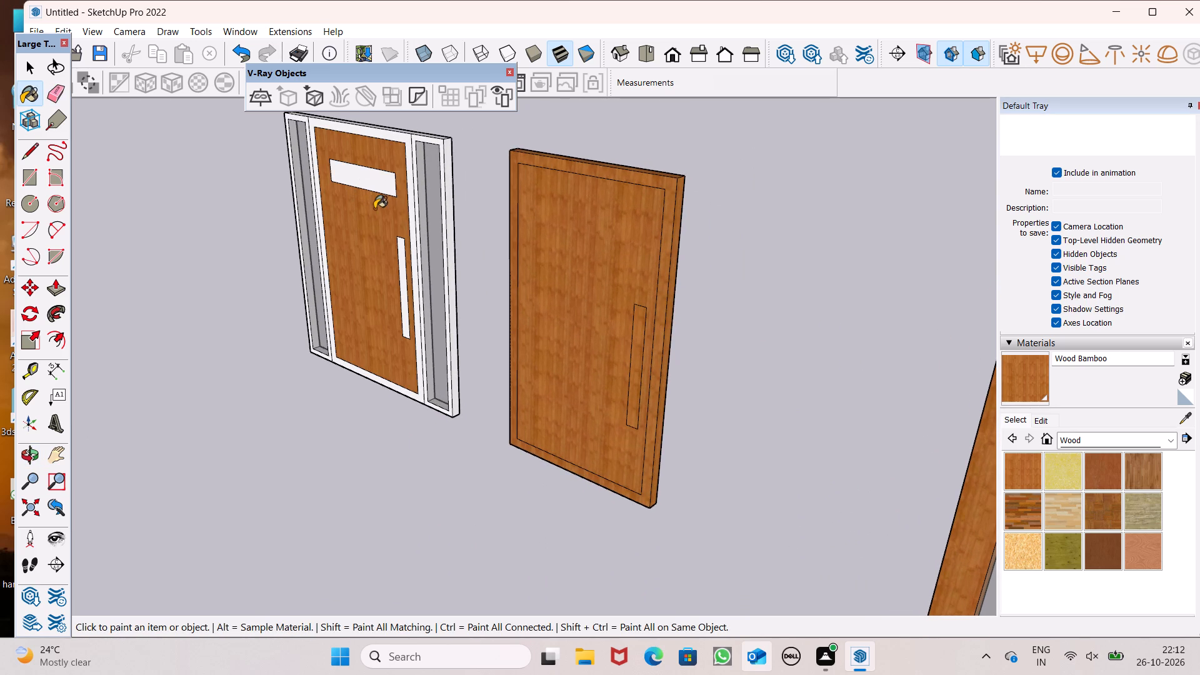
pyautogui.click(372, 181)
pyautogui.click(378, 136)
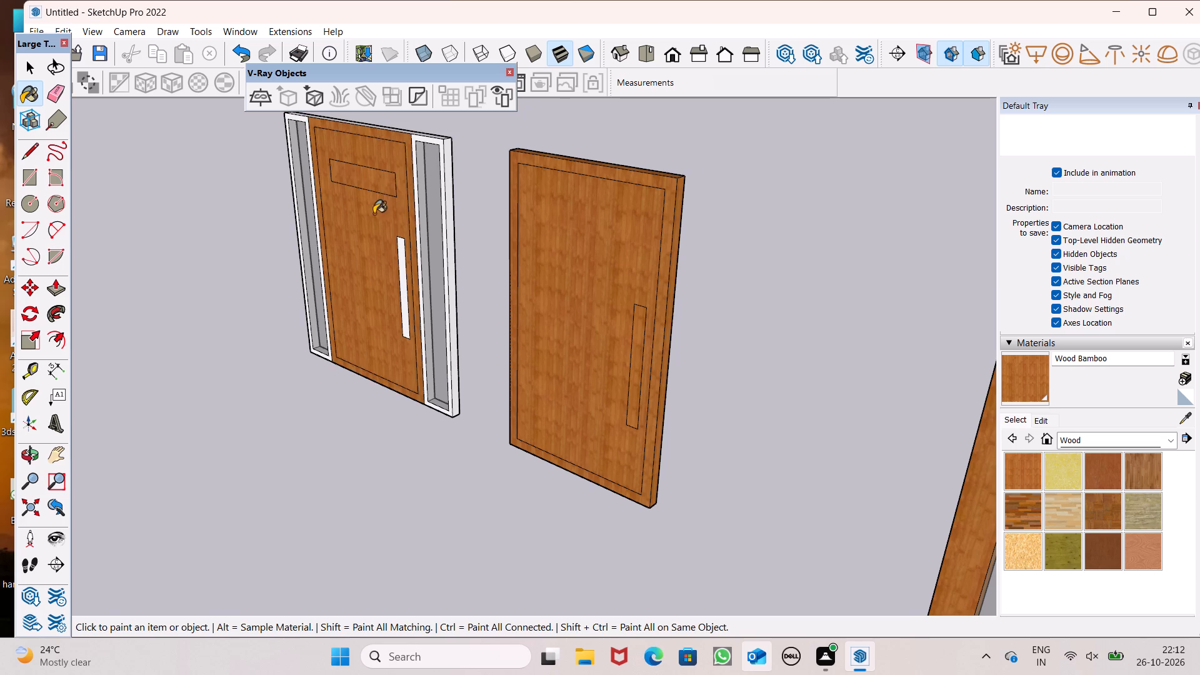
pyautogui.moveTo(376, 220); pyautogui.dragTo(467, 216, button='middle')
pyautogui.scroll(4, 392, 251)
pyautogui.click(382, 279)
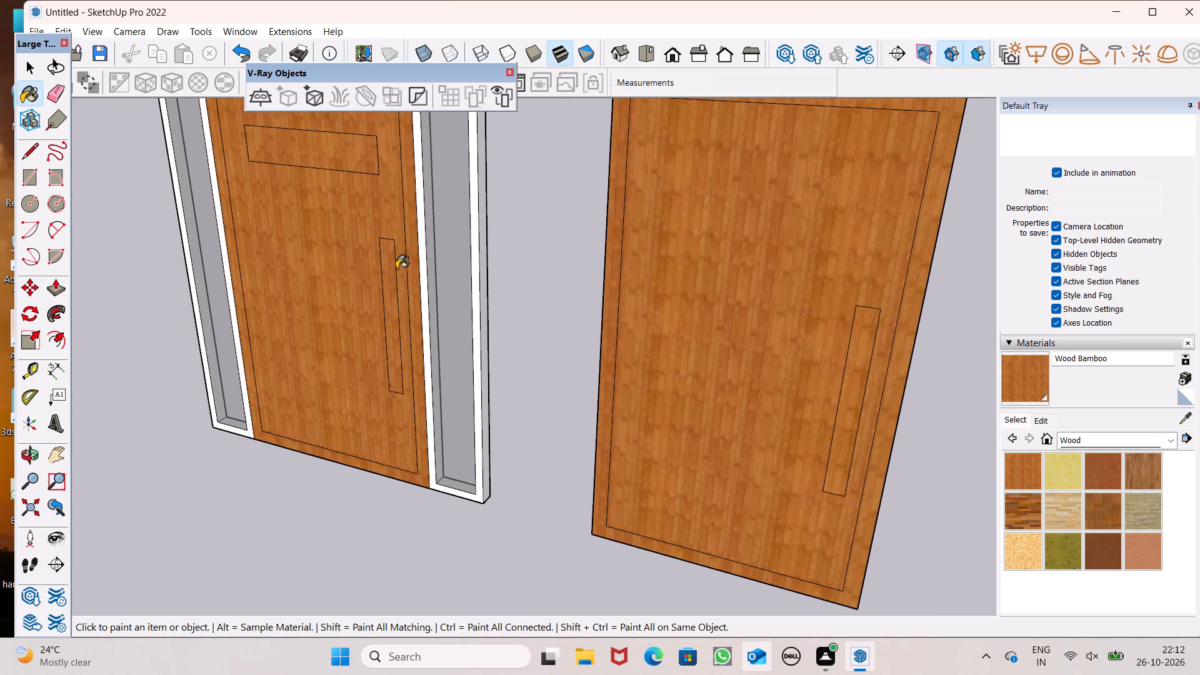
# Go to the sidelight door's front and paint its top edge, central frame, door panel and left sidelight frame with Wood Bamboo.
pyautogui.scroll(1, 392, 267)
pyautogui.moveTo(392, 267); pyautogui.dragTo(1, 333, button='middle')
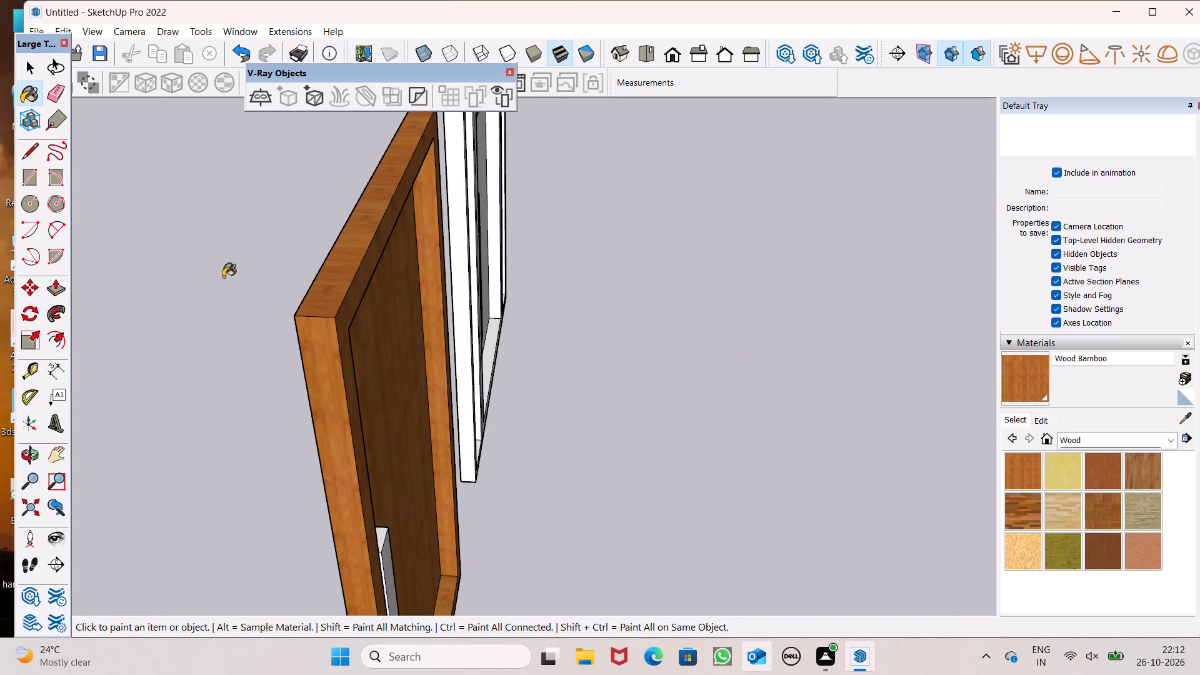
pyautogui.scroll(-1, 265, 280)
pyautogui.moveTo(400, 332); pyautogui.dragTo(77, 309, button='middle')
pyautogui.scroll(-2, 468, 312)
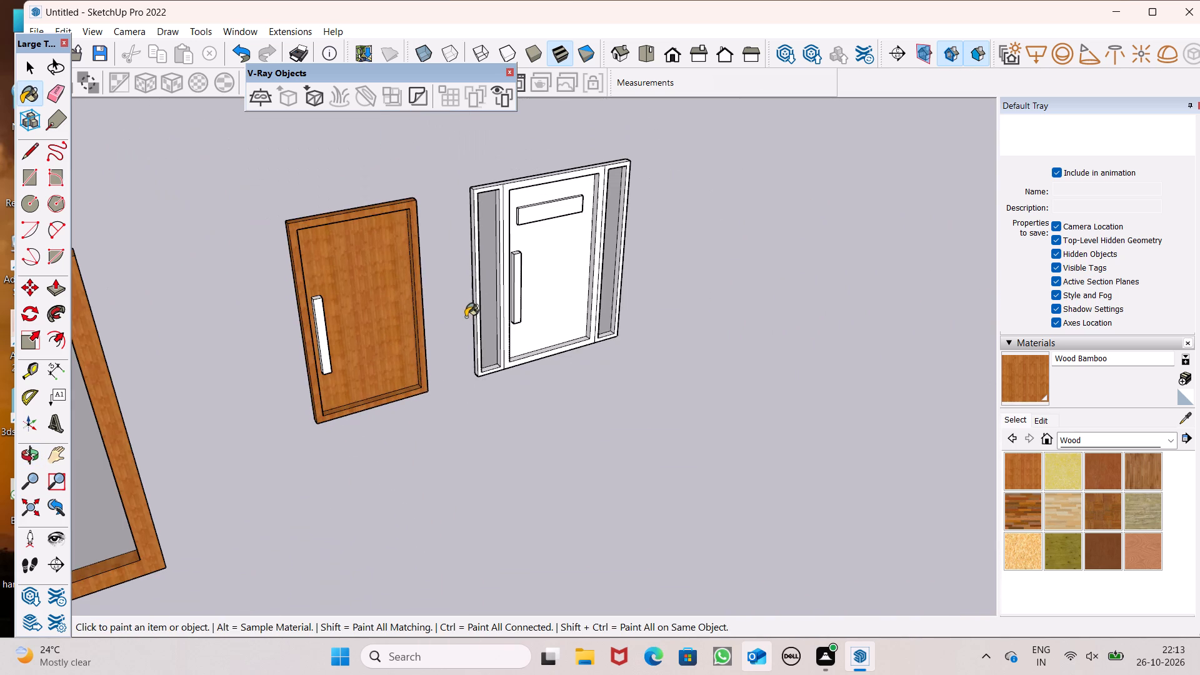
pyautogui.moveTo(647, 358); pyautogui.dragTo(431, 355, button='middle')
pyautogui.scroll(6, 589, 140)
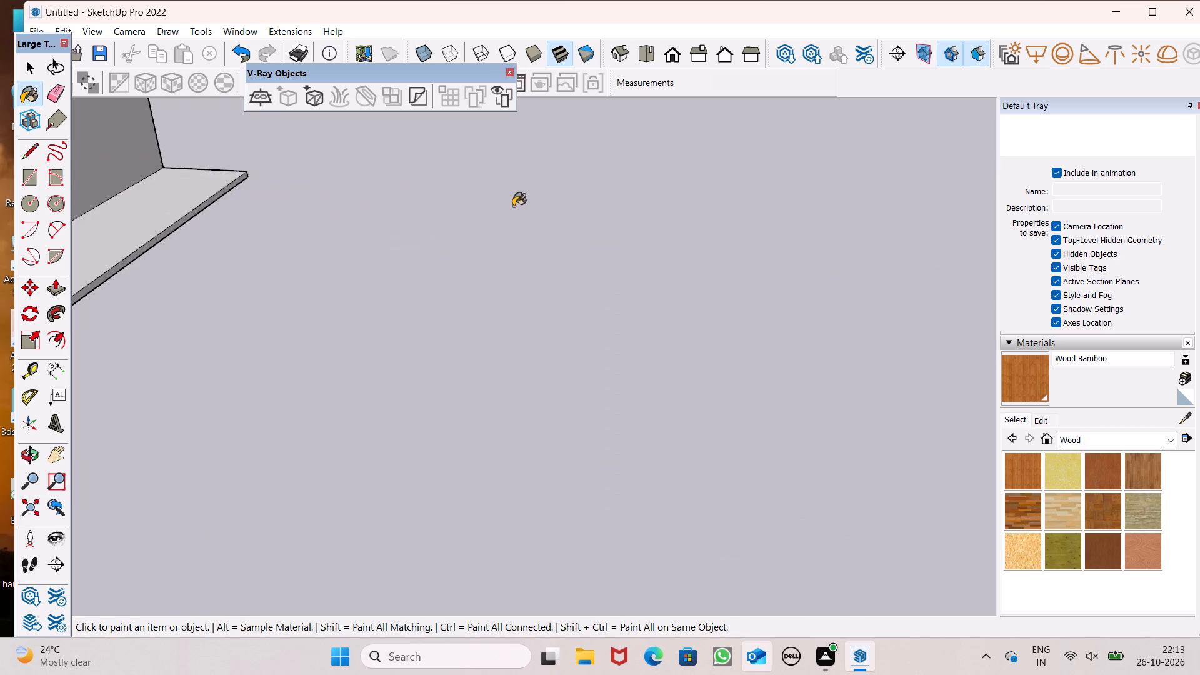
pyautogui.scroll(-3, 513, 207)
pyautogui.scroll(4, 494, 267)
pyautogui.click(461, 274)
pyautogui.click(443, 288)
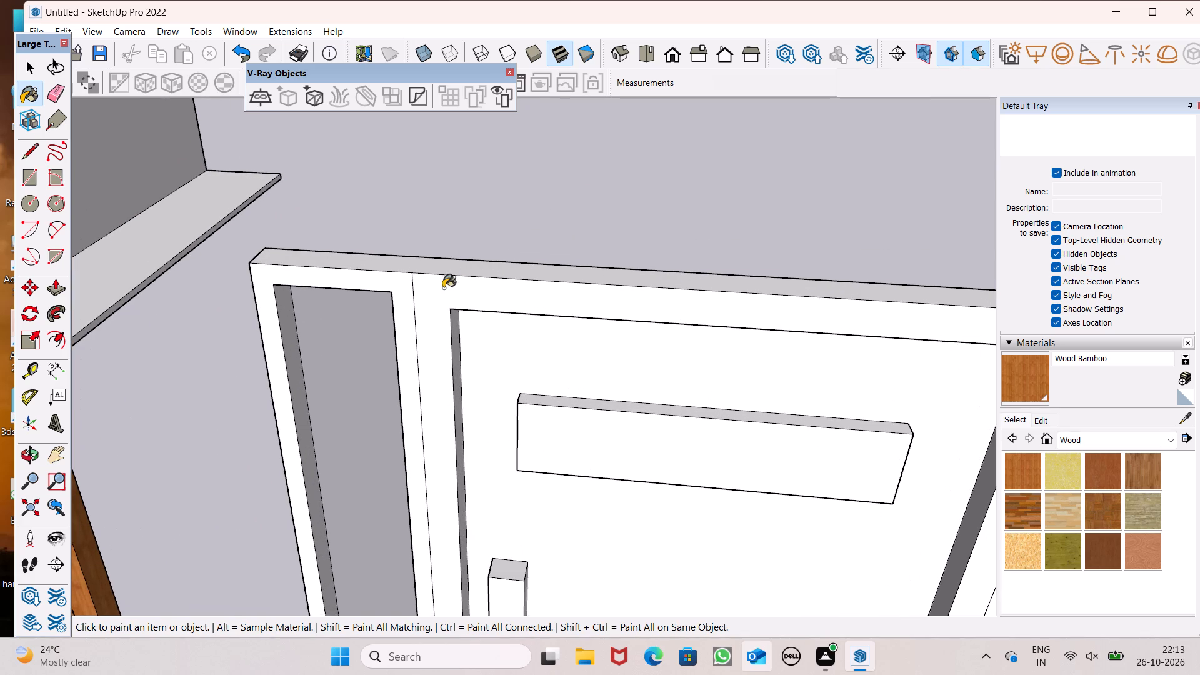
pyautogui.moveTo(484, 334); pyautogui.dragTo(466, 327)
pyautogui.click(391, 288)
# Paint the central panel's left inner reveal and the right sidelight's front frame with Wood Bamboo.
pyautogui.scroll(-5, 389, 272)
pyautogui.moveTo(467, 319); pyautogui.dragTo(471, 300, button='middle')
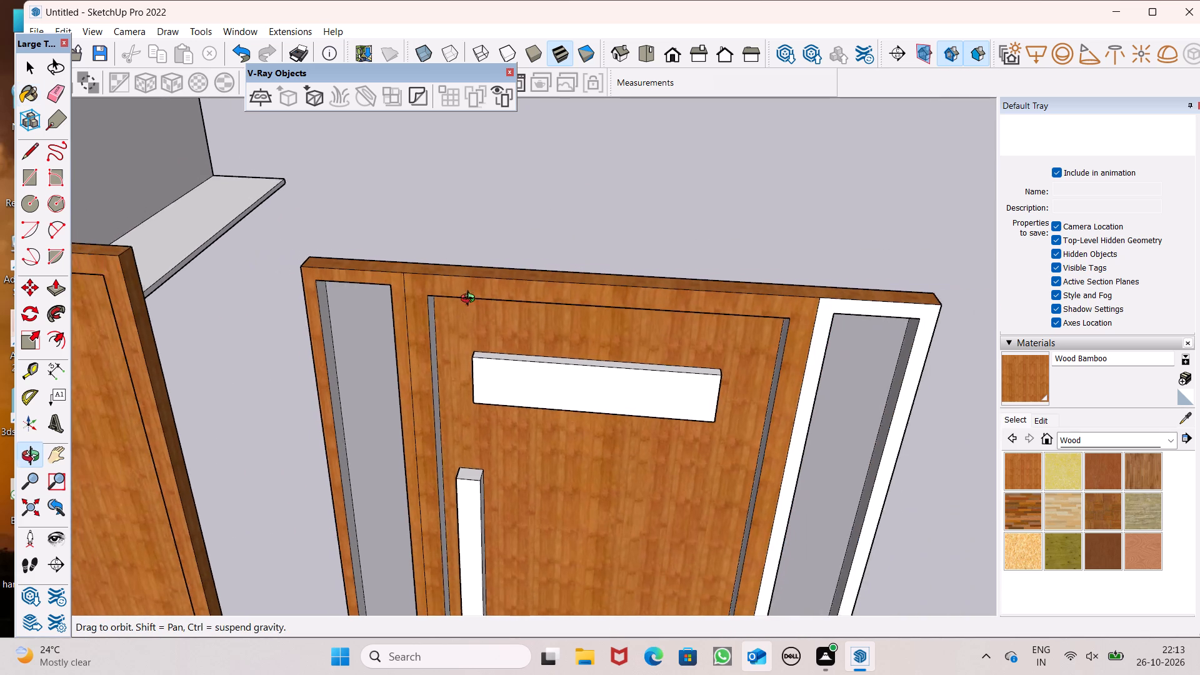
pyautogui.moveTo(471, 300); pyautogui.dragTo(478, 233, button='middle')
pyautogui.scroll(1, 486, 249)
pyautogui.scroll(-5, 525, 323)
pyautogui.scroll(6, 482, 397)
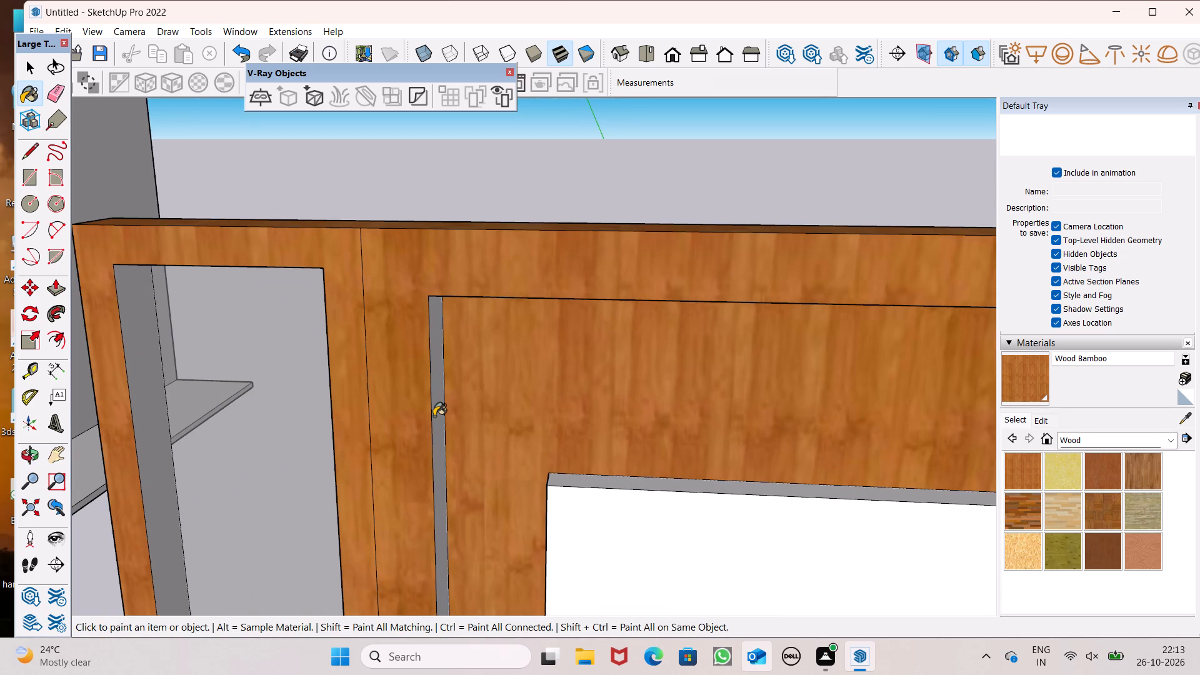
pyautogui.click(434, 416)
pyautogui.scroll(-12, 405, 381)
pyautogui.scroll(4, 812, 408)
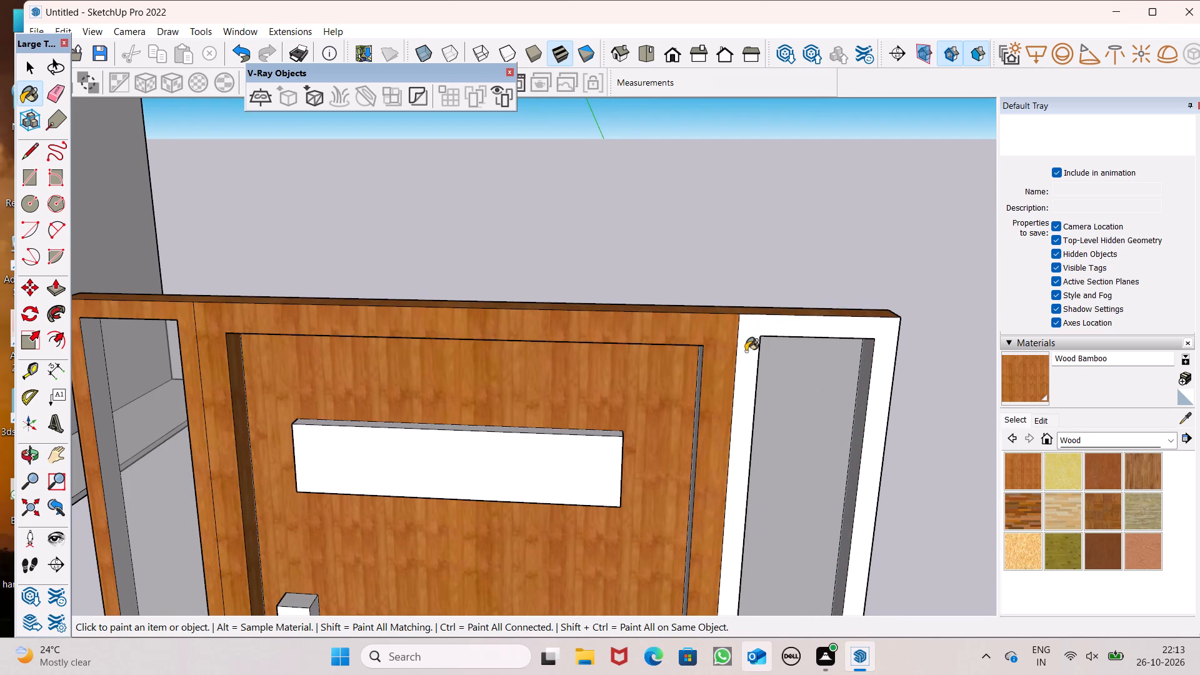
pyautogui.click(746, 351)
# Paint the left sidelight opening's outer-side inner reveal with Wood Bamboo.
pyautogui.moveTo(770, 351); pyautogui.dragTo(428, 202, button='middle')
pyautogui.scroll(1, 428, 199)
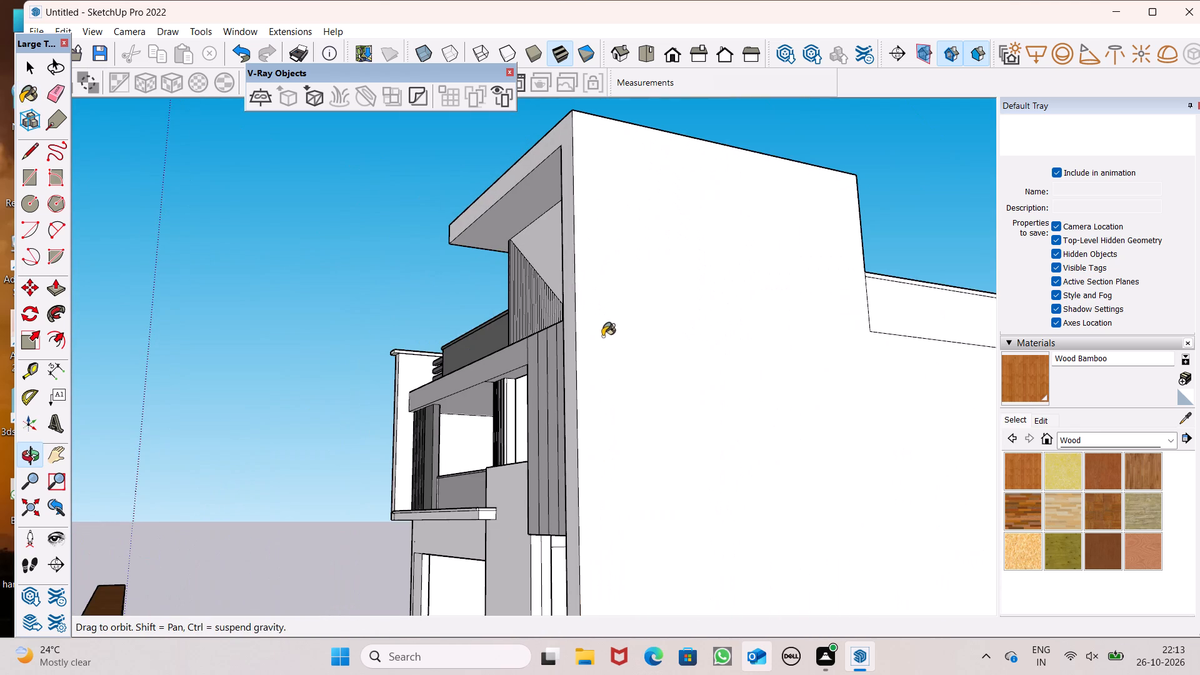
pyautogui.scroll(-1, 602, 336)
pyautogui.moveTo(584, 329); pyautogui.dragTo(718, 341, button='middle')
pyautogui.scroll(-11, 261, 332)
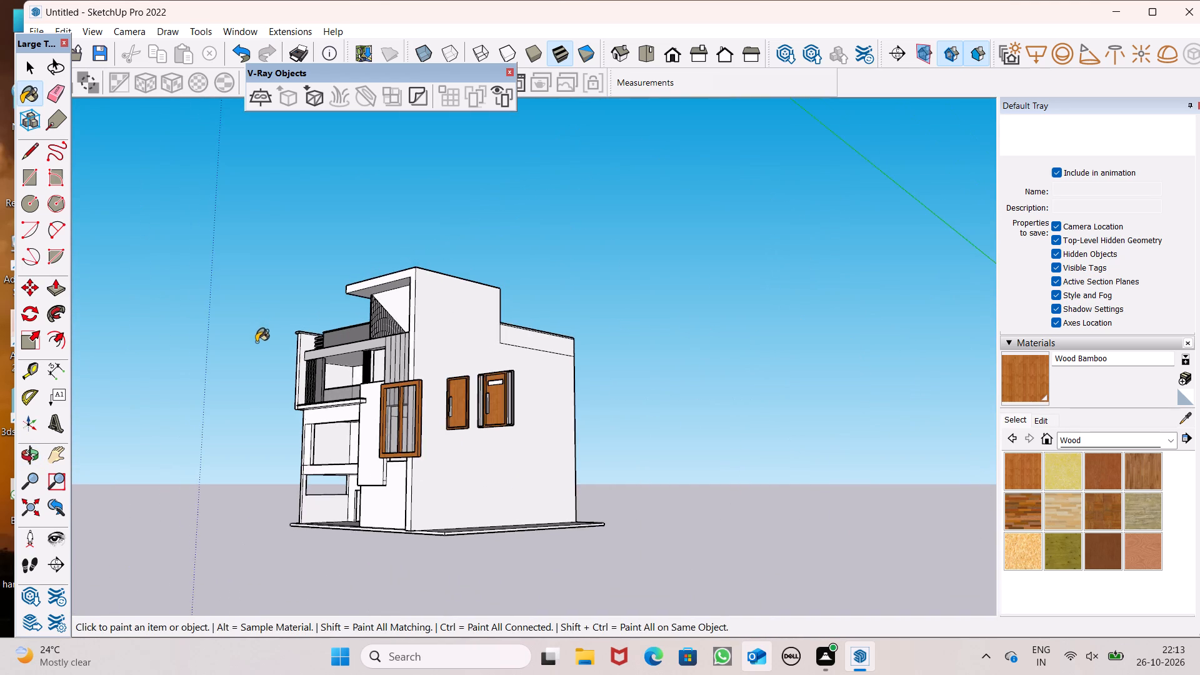
pyautogui.moveTo(414, 447); pyautogui.dragTo(512, 501, button='middle')
pyautogui.scroll(14, 612, 483)
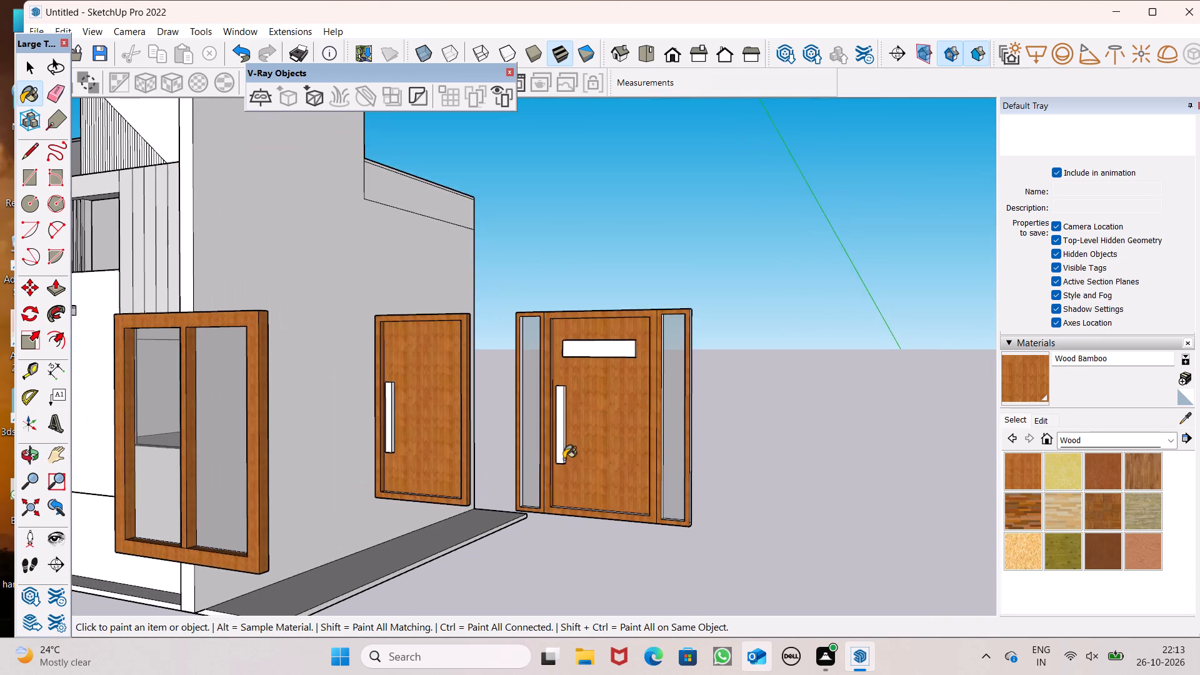
pyautogui.moveTo(556, 459); pyautogui.dragTo(449, 442, button='middle')
pyautogui.scroll(7, 481, 460)
pyautogui.scroll(-4, 522, 471)
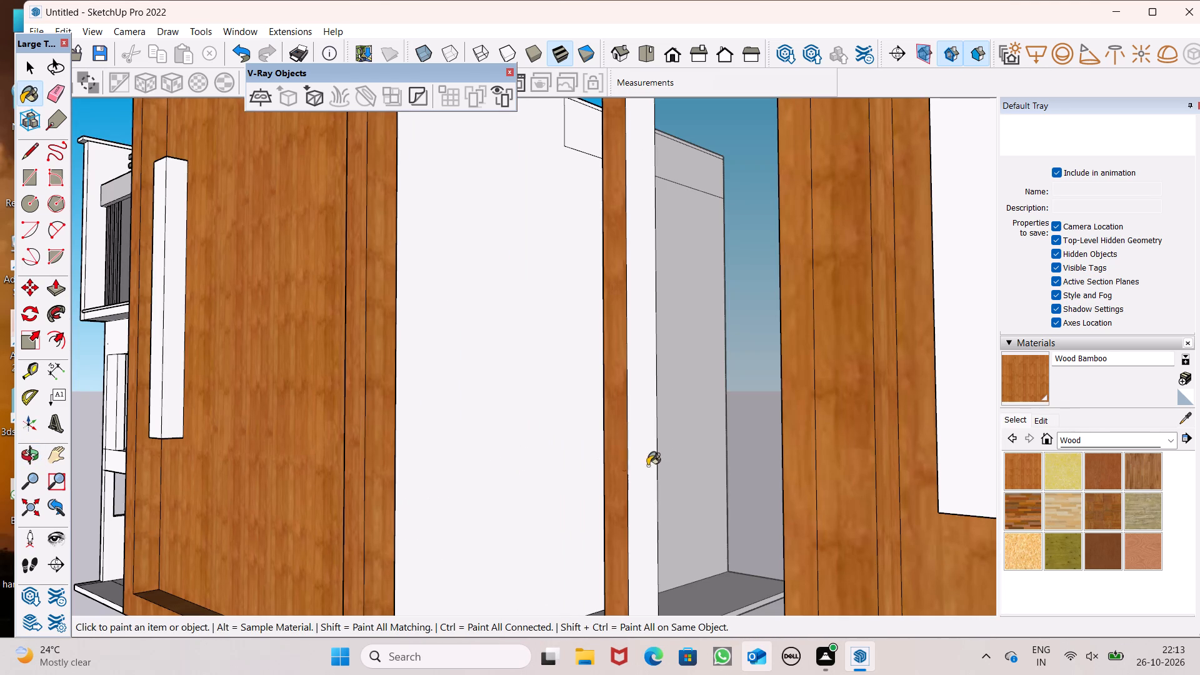
pyautogui.click(646, 456)
# View the doors from below and paint the plain door's top inner reveal and bottom outer edge with Wood Bamboo.
pyautogui.scroll(-10, 602, 423)
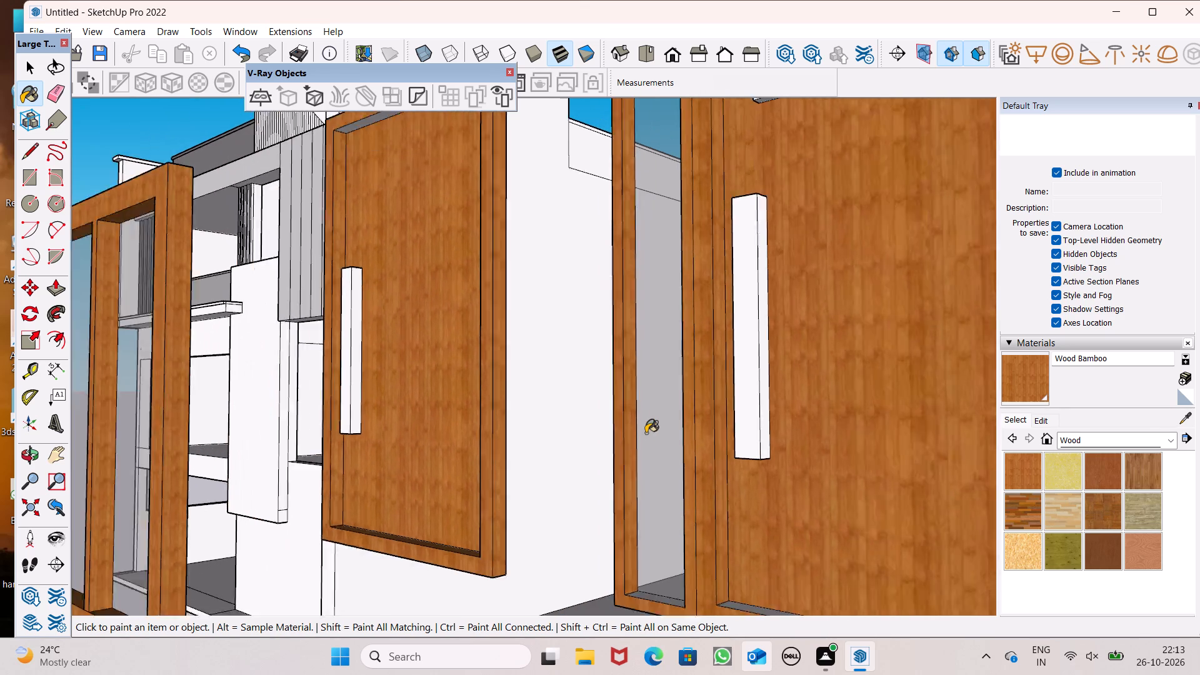
pyautogui.scroll(-1, 646, 433)
pyautogui.moveTo(646, 432); pyautogui.dragTo(846, 144, button='middle')
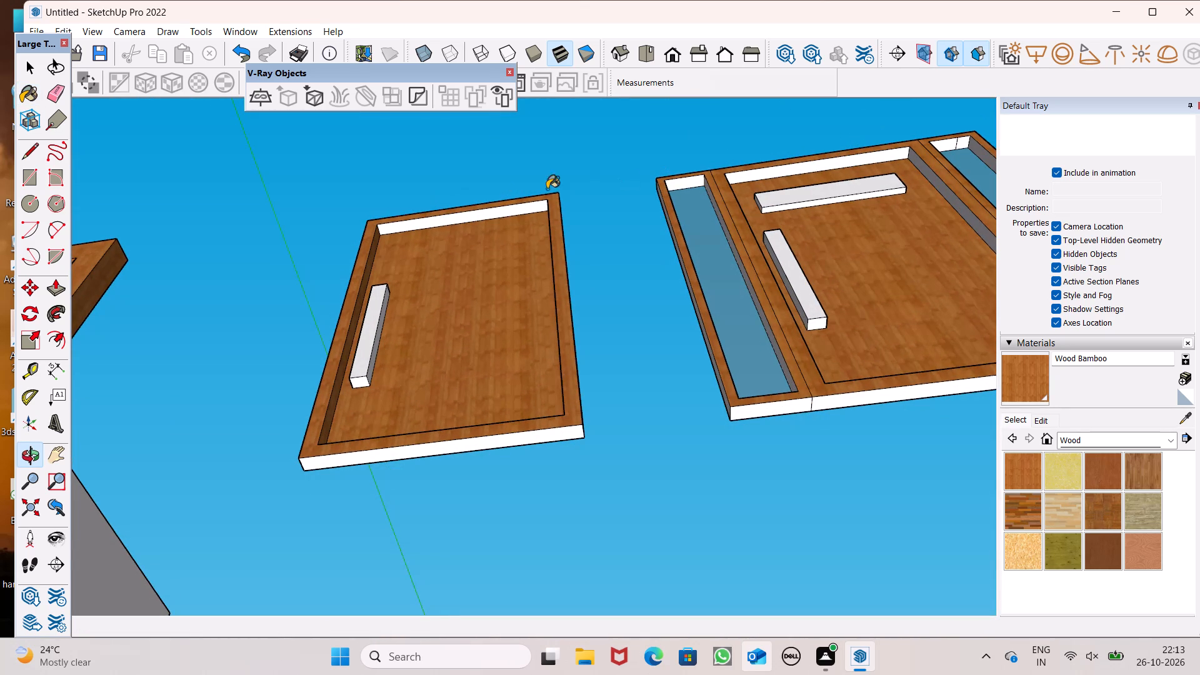
pyautogui.click(445, 218)
pyautogui.click(532, 436)
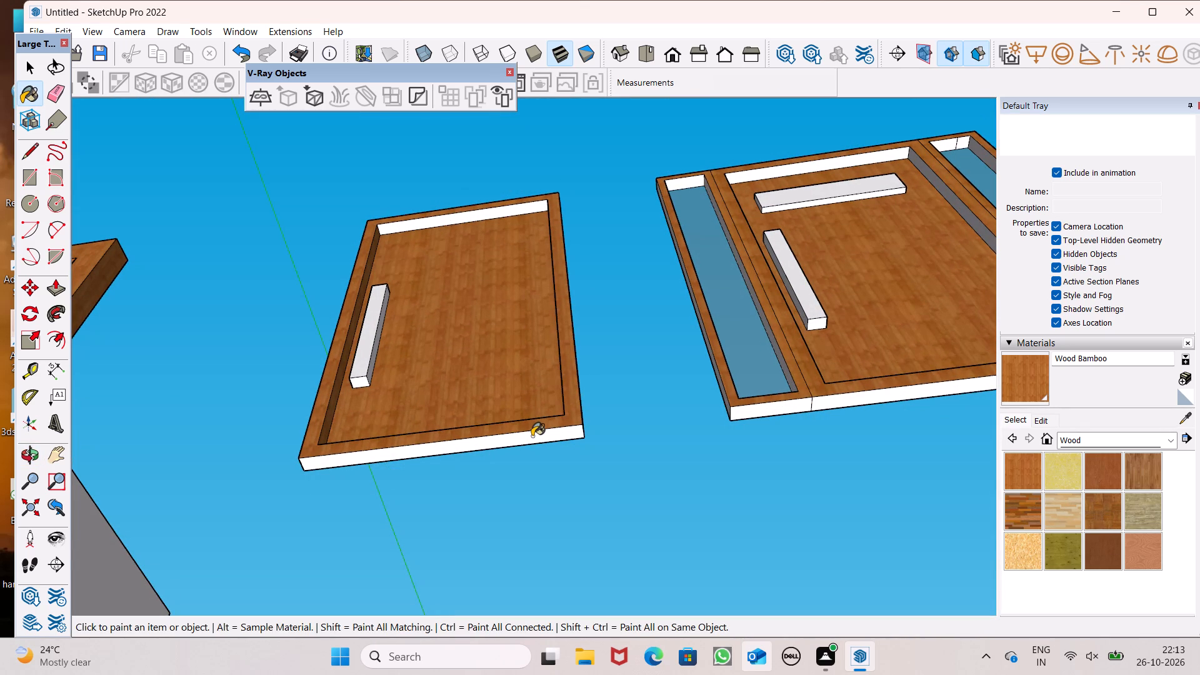
# Paint the left sidelight's inner reveal next to the central door and the sidelight door's left outer side with Wood Bamboo.
pyautogui.moveTo(588, 456); pyautogui.dragTo(663, 392, button='middle')
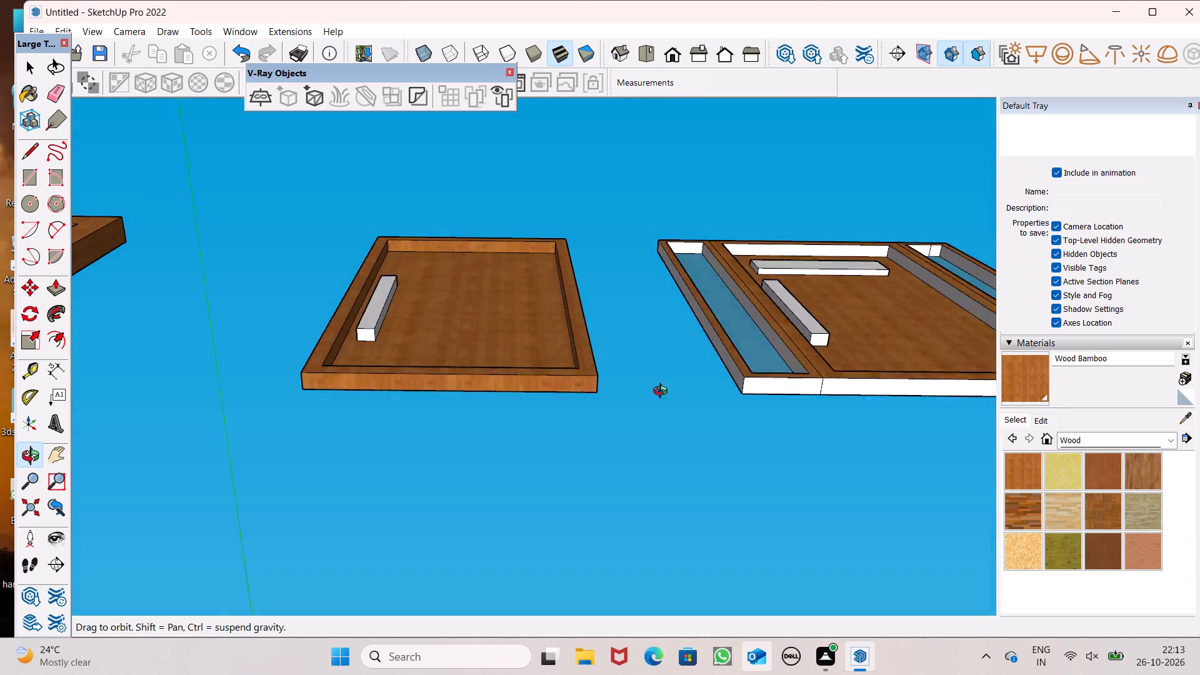
pyautogui.moveTo(663, 392); pyautogui.dragTo(727, 522, button='middle')
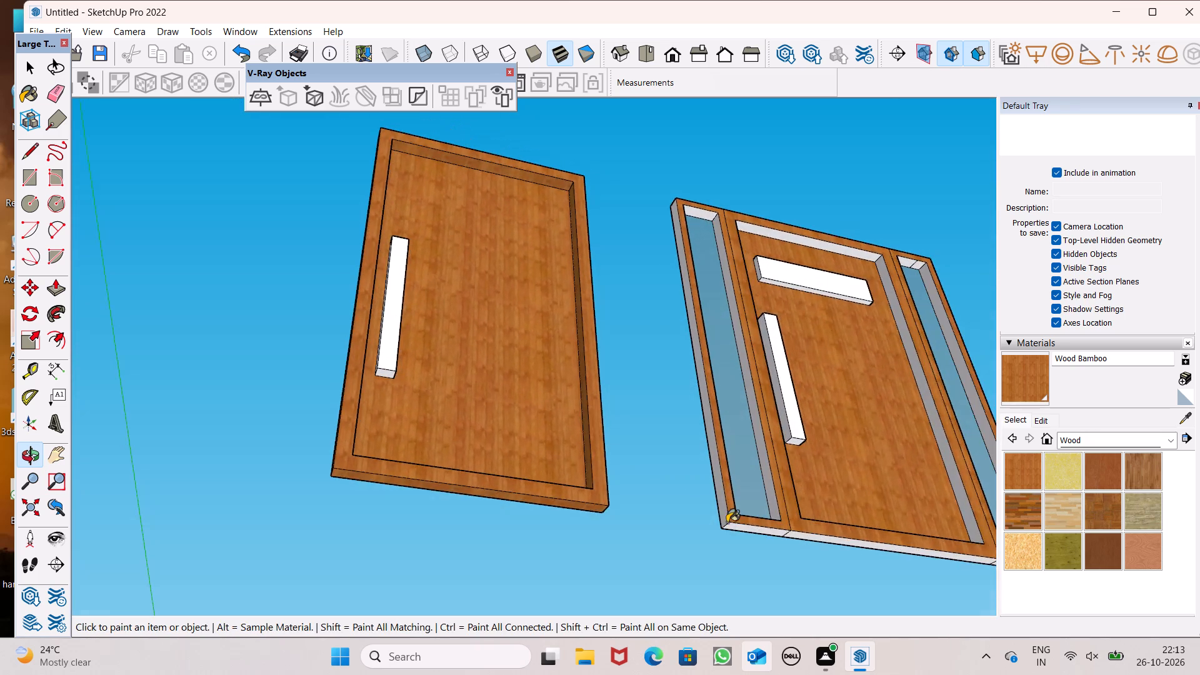
pyautogui.moveTo(727, 522); pyautogui.dragTo(767, 551, button='middle')
pyautogui.scroll(-2, 587, 429)
pyautogui.scroll(5, 709, 425)
pyautogui.click(736, 442)
pyautogui.click(742, 444)
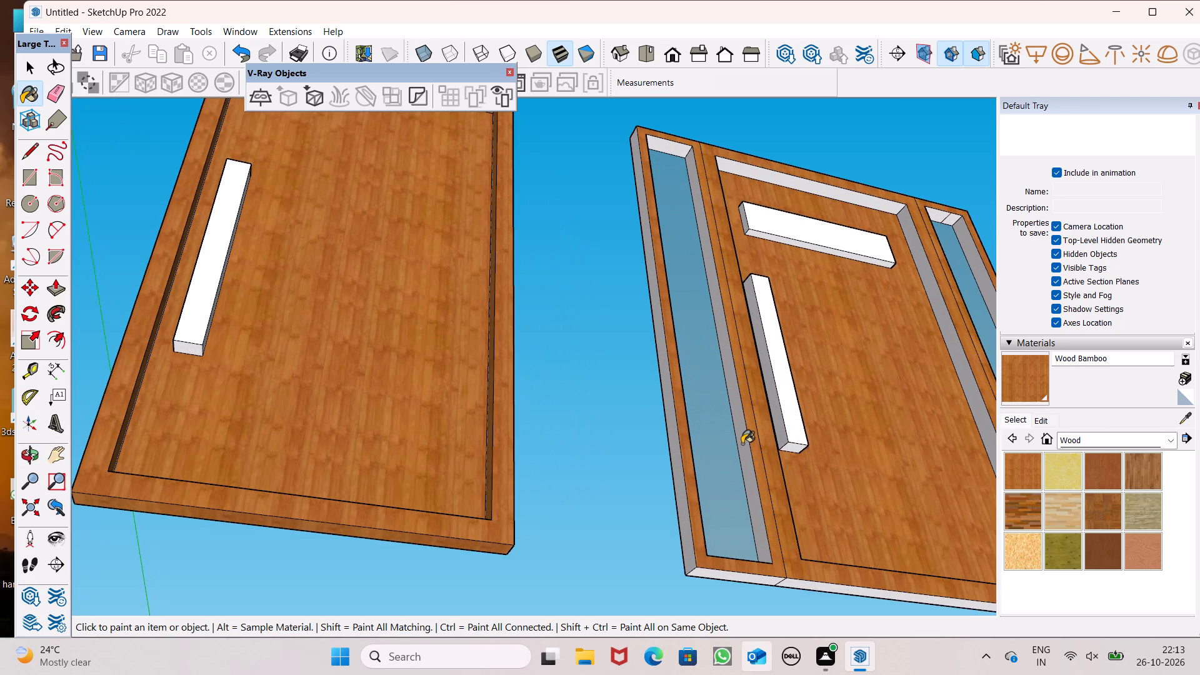
pyautogui.scroll(4, 707, 479)
pyautogui.click(667, 497)
# Paint the top inner reveals of the left sidelight and central panel, plus the central panel's right reveal, with Wood Bamboo.
pyautogui.scroll(-6, 667, 402)
pyautogui.scroll(2, 680, 181)
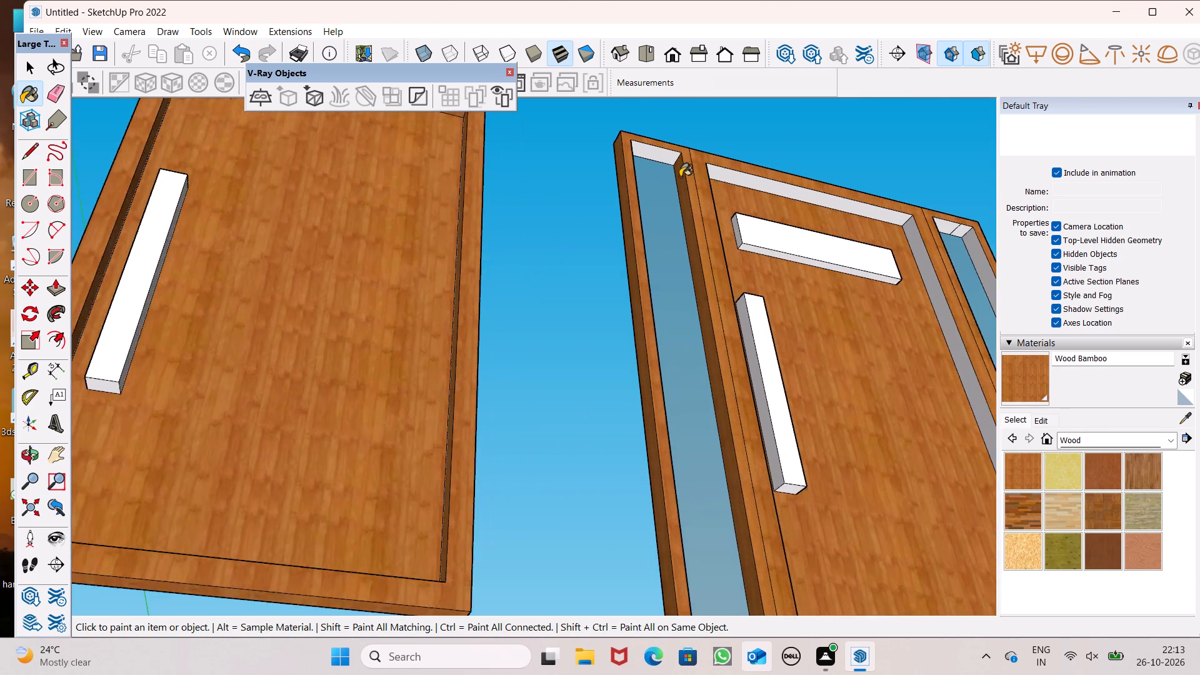
pyautogui.scroll(3, 680, 177)
pyautogui.moveTo(664, 148); pyautogui.dragTo(672, 151)
pyautogui.click(779, 179)
pyautogui.scroll(-5, 707, 171)
pyautogui.scroll(1, 760, 222)
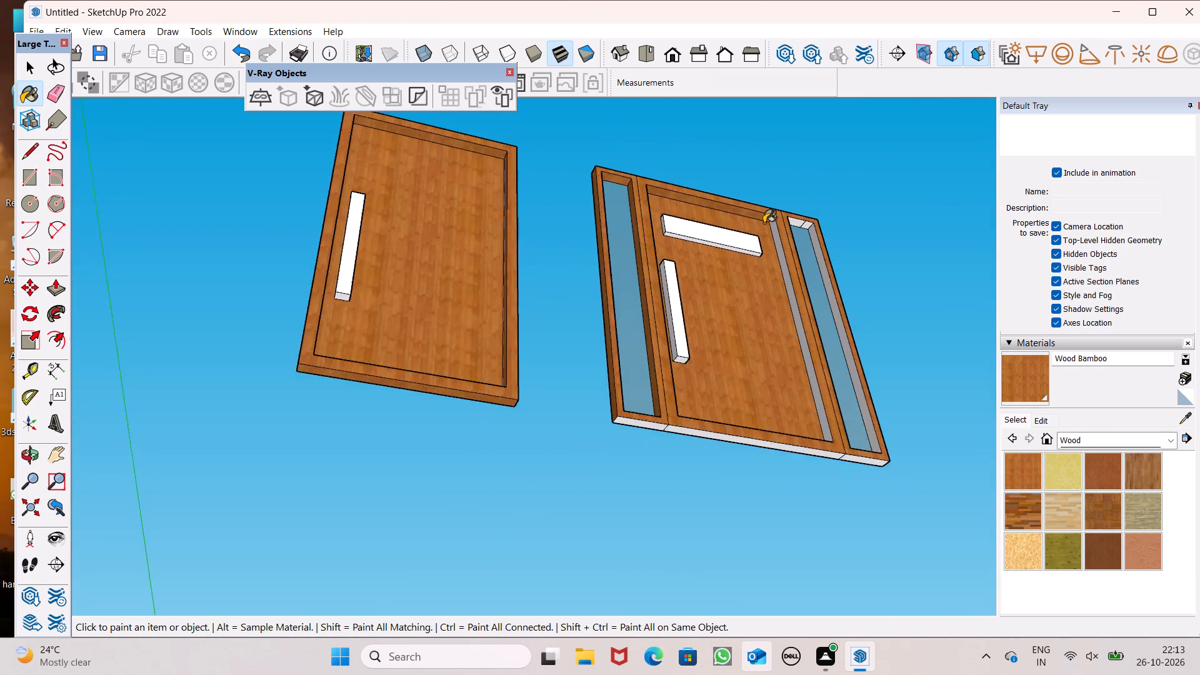
pyautogui.scroll(6, 764, 223)
pyautogui.click(776, 266)
# Paint the right sidelight's outer-side inner reveal and the adjoining part of its top reveal with Wood Bamboo.
pyautogui.scroll(4, 819, 209)
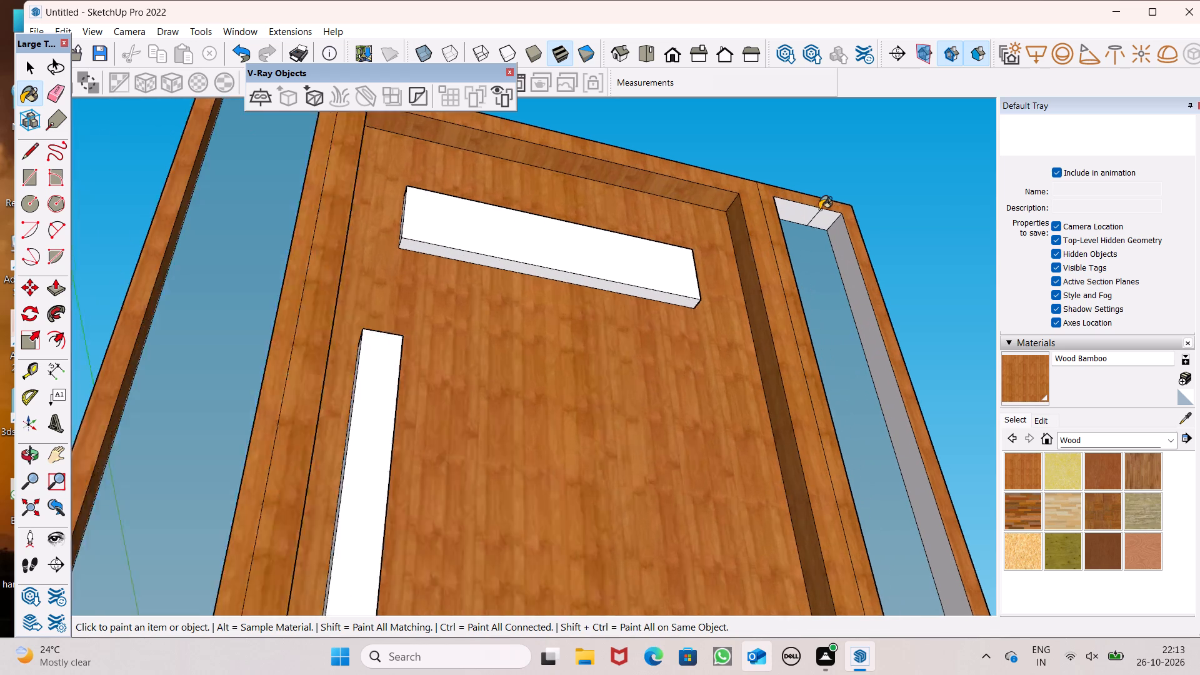
pyautogui.scroll(7, 819, 209)
pyautogui.click(843, 241)
pyautogui.click(797, 208)
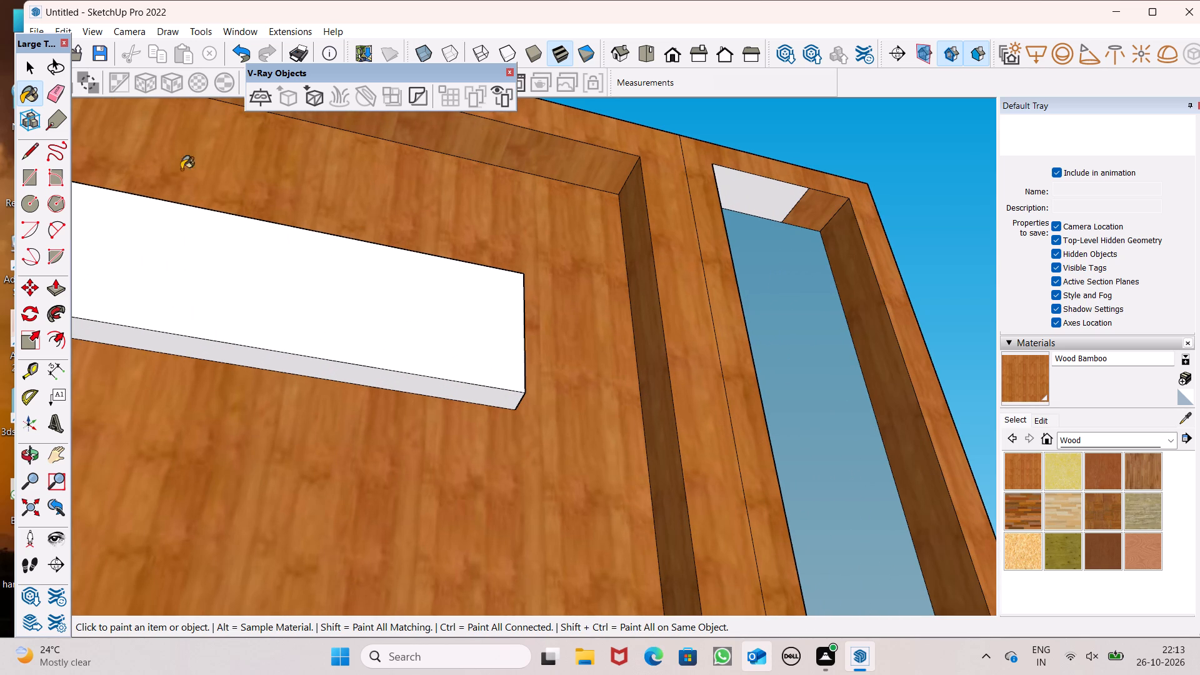
# Erase the stray edge across the right sidelight's top inner reveal and paint the whole reveal with Wood Bamboo.
pyautogui.moveTo(52, 93); pyautogui.dragTo(75, 99)
pyautogui.moveTo(816, 215); pyautogui.dragTo(794, 215)
pyautogui.click(54, 96)
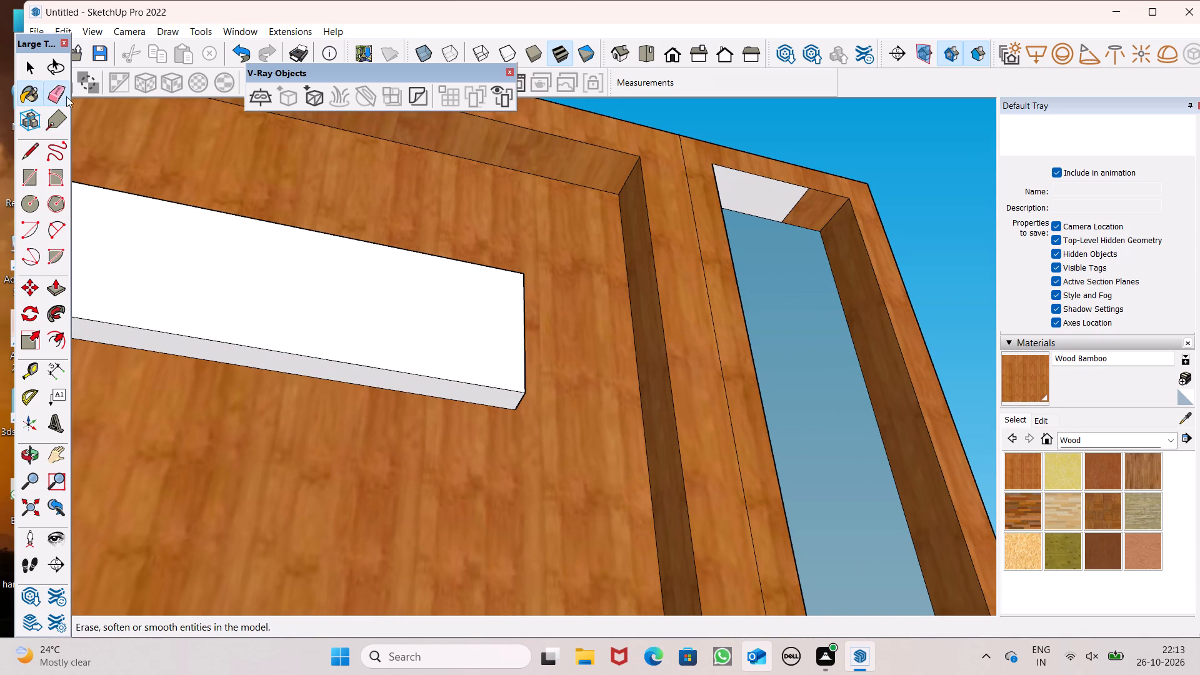
pyautogui.moveTo(804, 210); pyautogui.dragTo(784, 206)
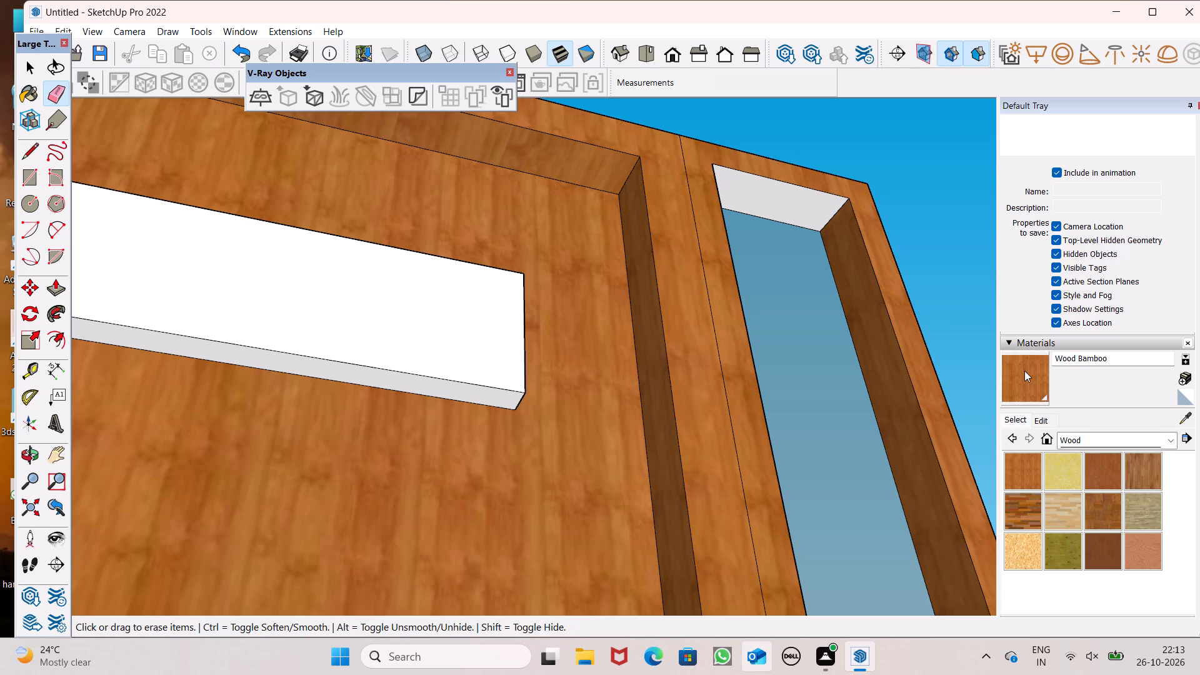
pyautogui.click(1024, 371)
pyautogui.click(764, 196)
# Paint the bottom inner reveals of the central panel and both sidelights with Wood Bamboo.
pyautogui.scroll(-10, 678, 152)
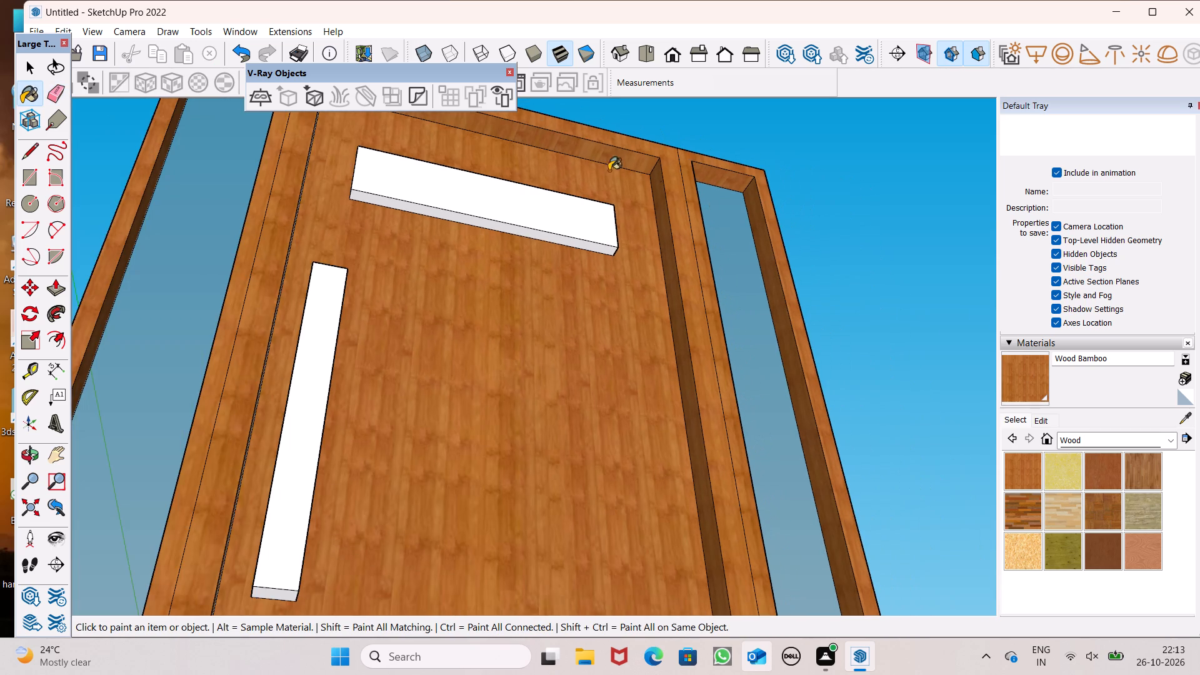
pyautogui.scroll(-4, 564, 160)
pyautogui.moveTo(562, 187); pyautogui.dragTo(626, 521, button='middle')
pyautogui.scroll(4, 612, 502)
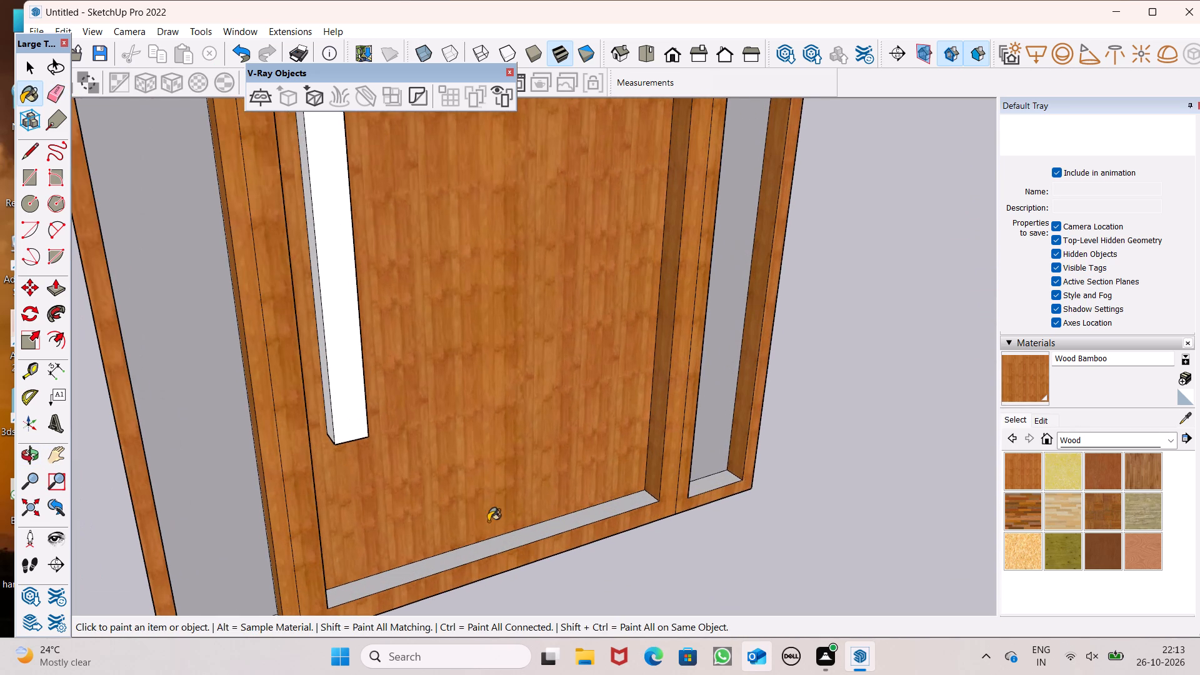
pyautogui.click(496, 554)
pyautogui.click(572, 530)
pyautogui.click(581, 520)
pyautogui.click(712, 488)
pyautogui.scroll(-6, 661, 412)
pyautogui.scroll(4, 431, 515)
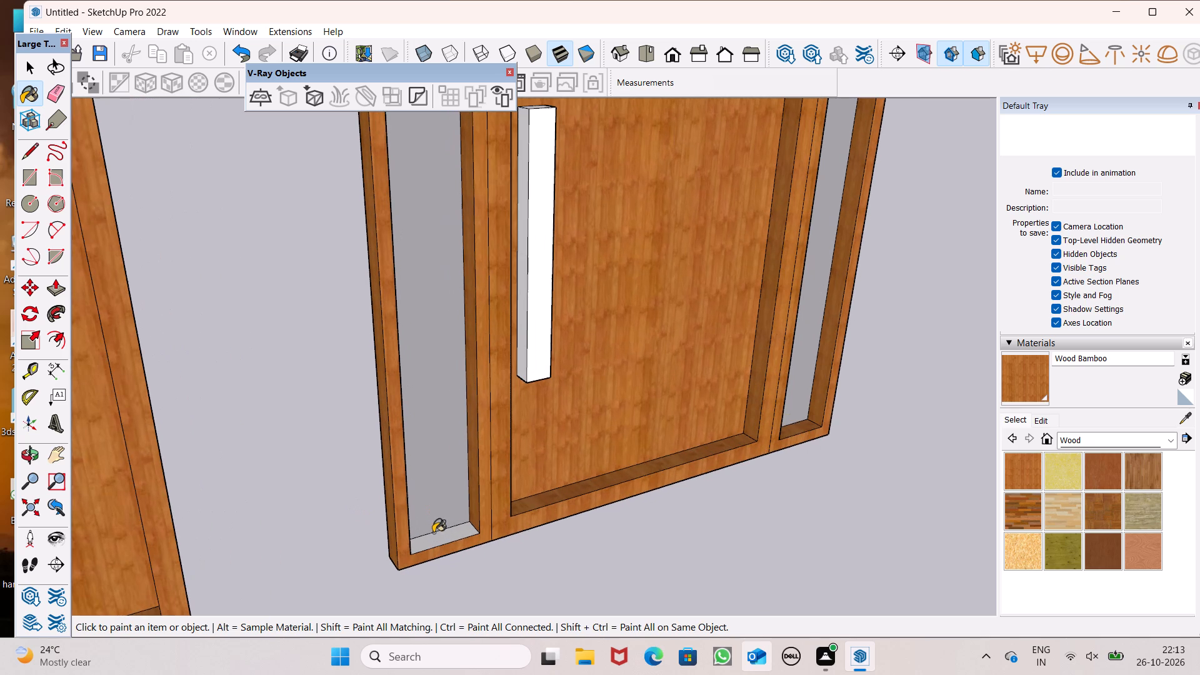
pyautogui.click(446, 544)
pyautogui.scroll(1, 465, 531)
pyautogui.click(459, 532)
# Paint the right sidelight's inner reveal next to the central door and the sidelight door's right outer side with Wood Bamboo.
pyautogui.moveTo(513, 529); pyautogui.dragTo(217, 494, button='middle')
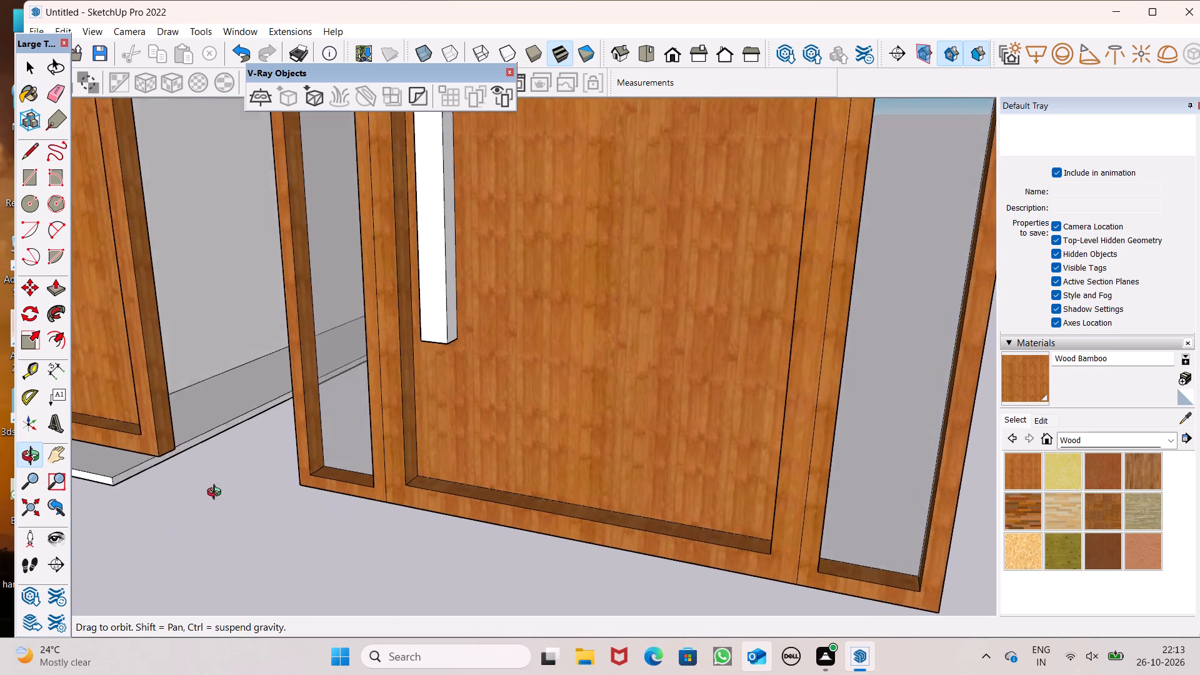
pyautogui.moveTo(217, 494); pyautogui.dragTo(215, 493, button='middle')
pyautogui.scroll(-5, 364, 437)
pyautogui.moveTo(477, 470); pyautogui.dragTo(279, 501, button='middle')
pyautogui.scroll(2, 532, 512)
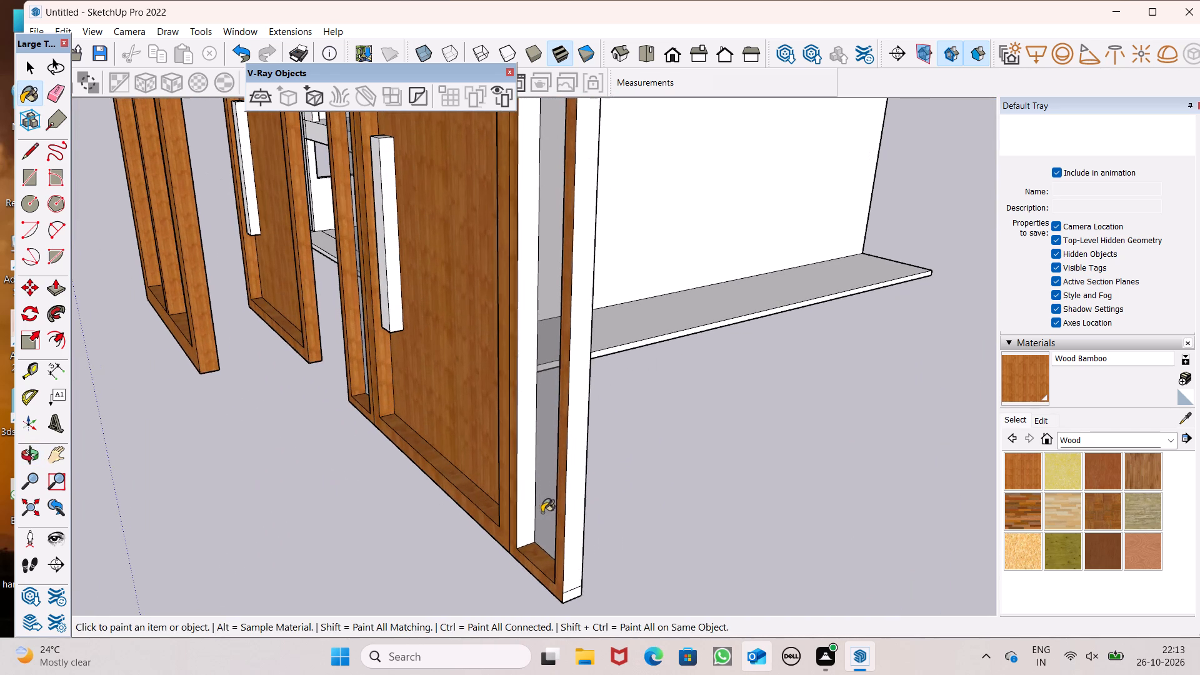
pyautogui.click(526, 516)
pyautogui.click(573, 547)
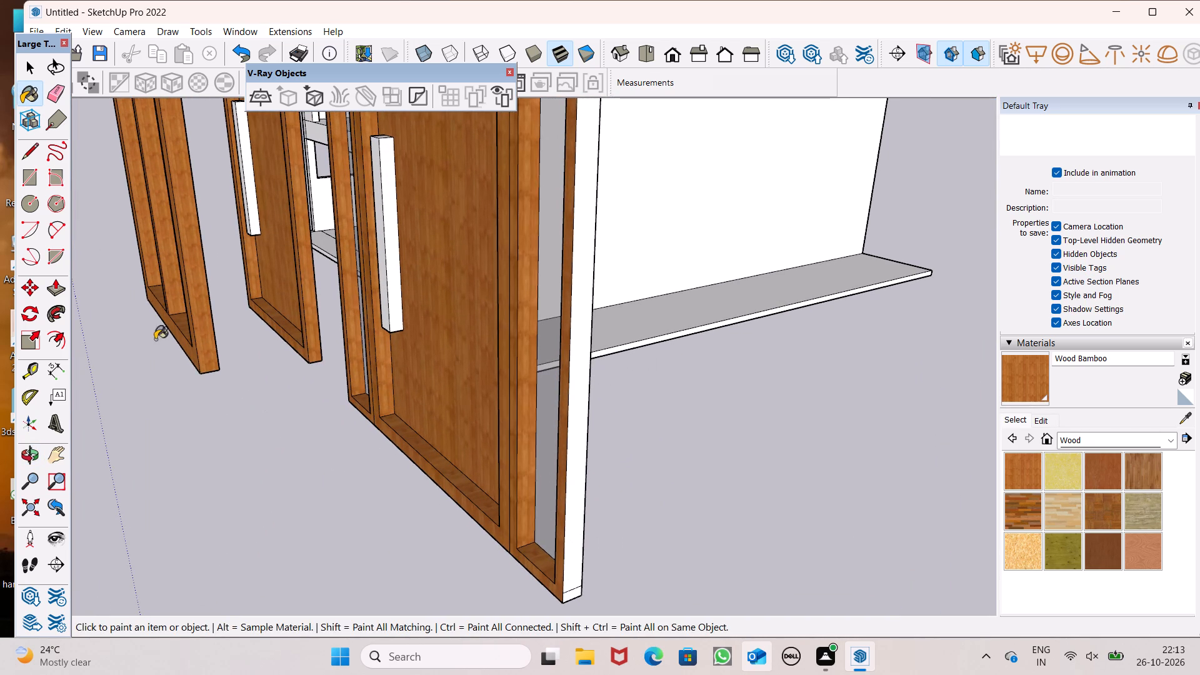
# Erase the stray edge near the bottom of the sidelight door's right outer side and repaint that side with Wood Bamboo.
pyautogui.click(56, 99)
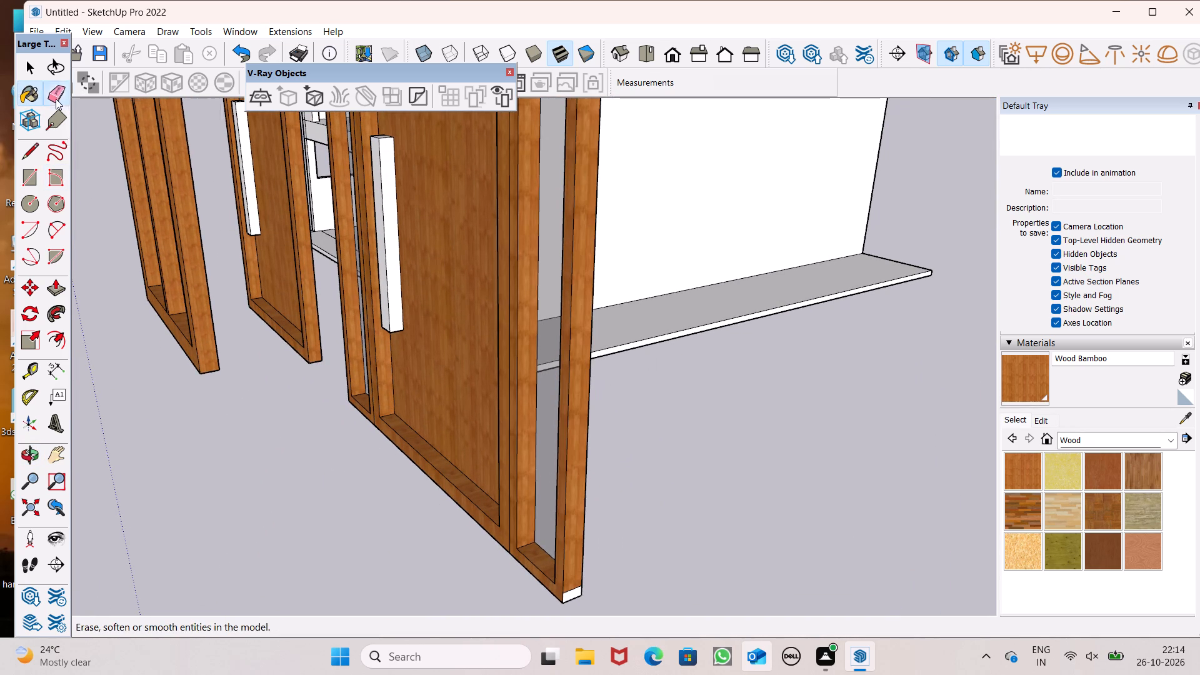
pyautogui.scroll(-3, 507, 356)
pyautogui.scroll(4, 600, 531)
pyautogui.scroll(-3, 530, 520)
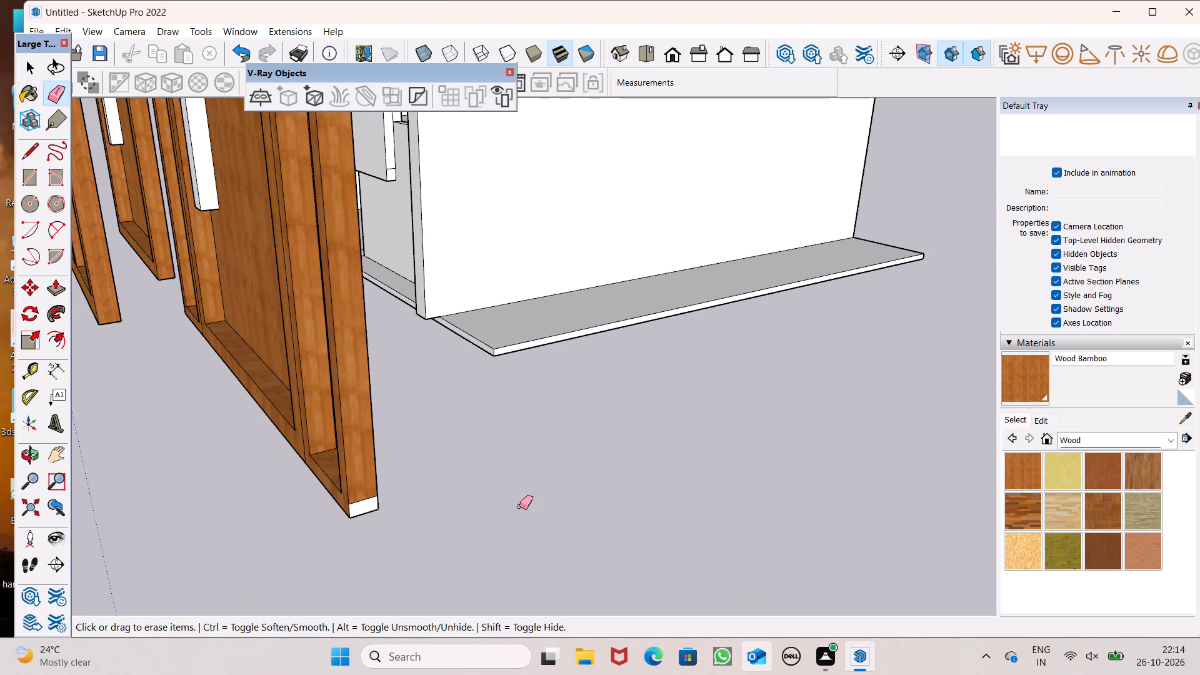
pyautogui.scroll(3, 350, 519)
pyautogui.click(357, 494)
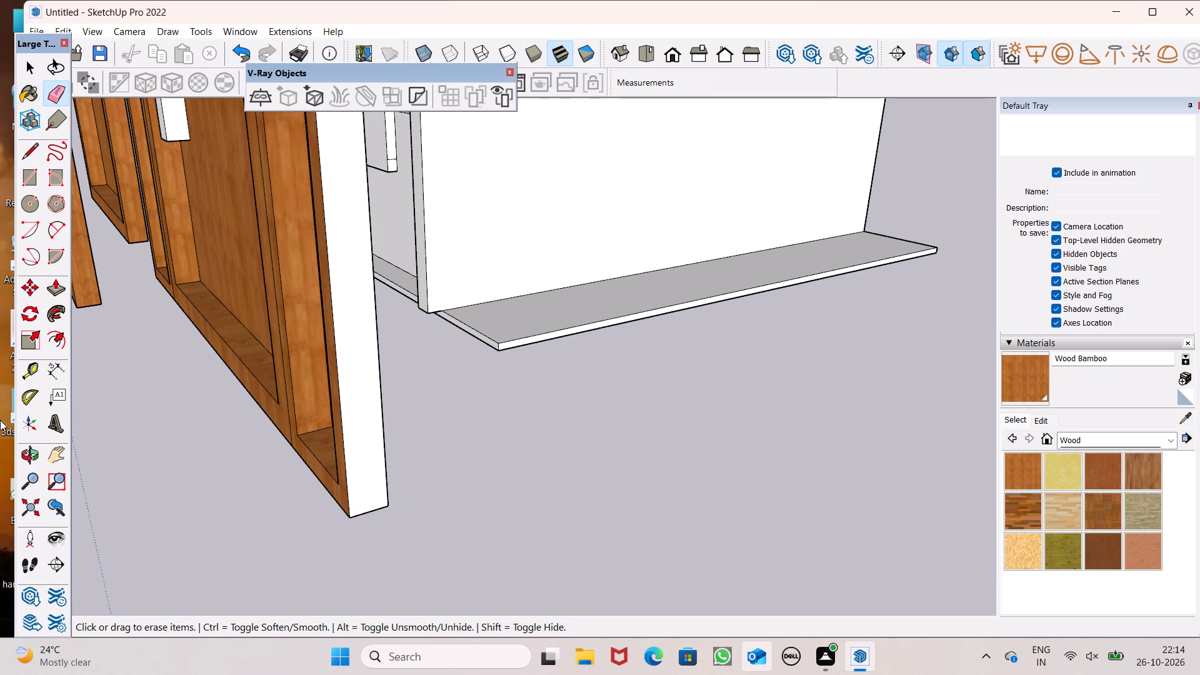
pyautogui.click(24, 89)
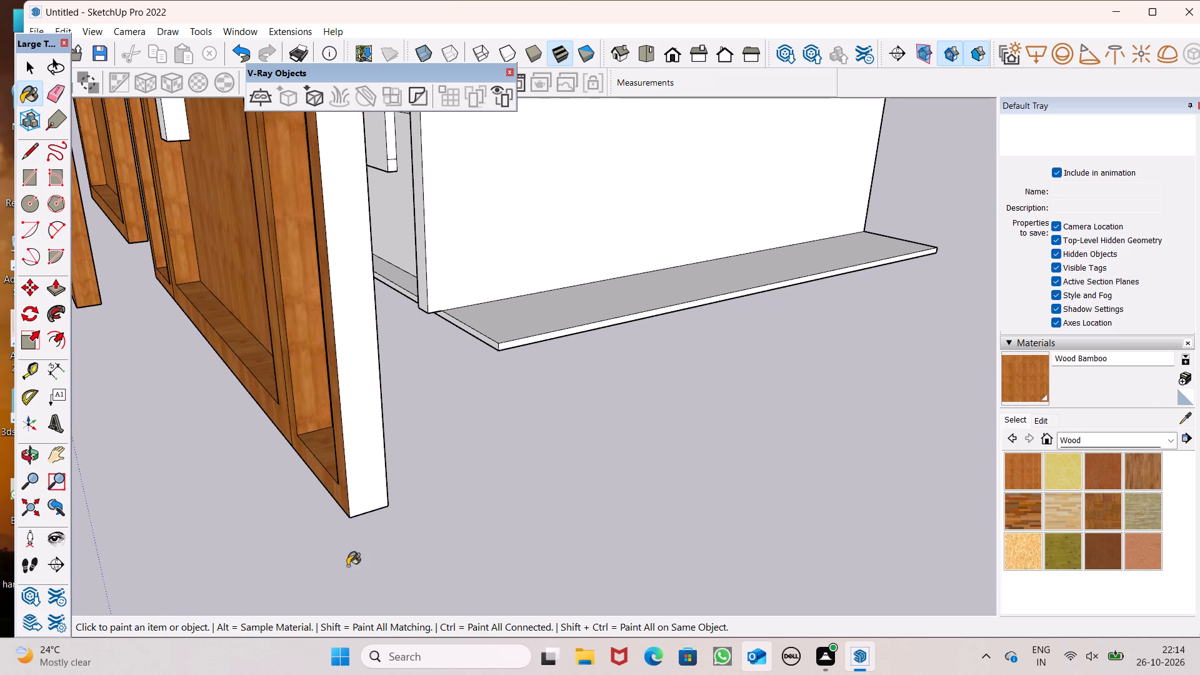
pyautogui.click(362, 491)
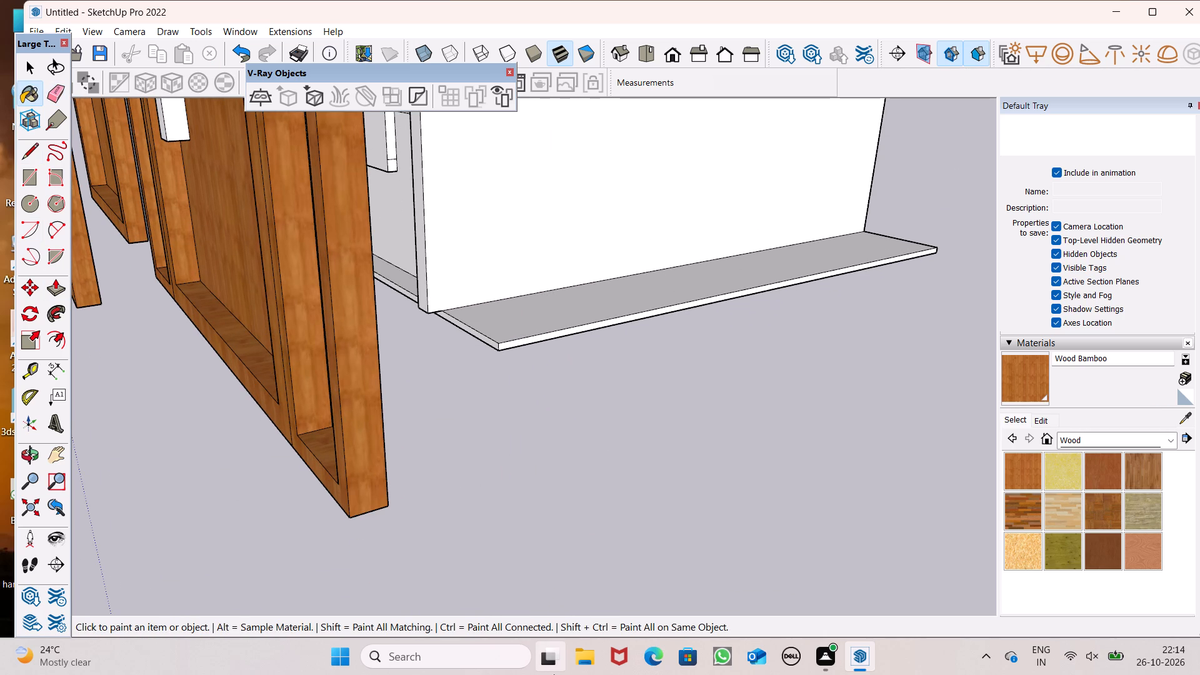
# View the sidelight door from behind and paint the back frame face of the sidelight nearest the plain door with Wood Bamboo.
pyautogui.scroll(-3, 697, 674)
pyautogui.scroll(-6, 419, 471)
pyautogui.scroll(-3, 441, 582)
pyautogui.moveTo(432, 578); pyautogui.dragTo(606, 466, button='middle')
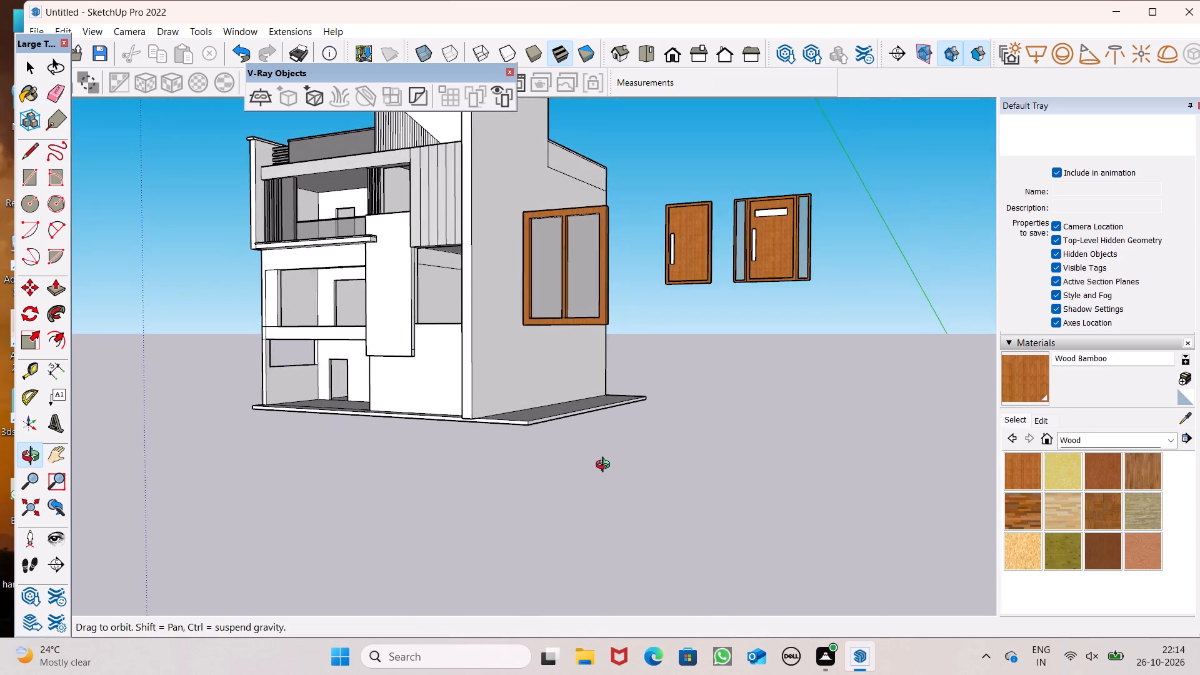
pyautogui.moveTo(606, 466); pyautogui.dragTo(145, 570, button='middle')
pyautogui.scroll(-4, 277, 440)
pyautogui.scroll(-1, 149, 381)
pyautogui.scroll(8, 147, 380)
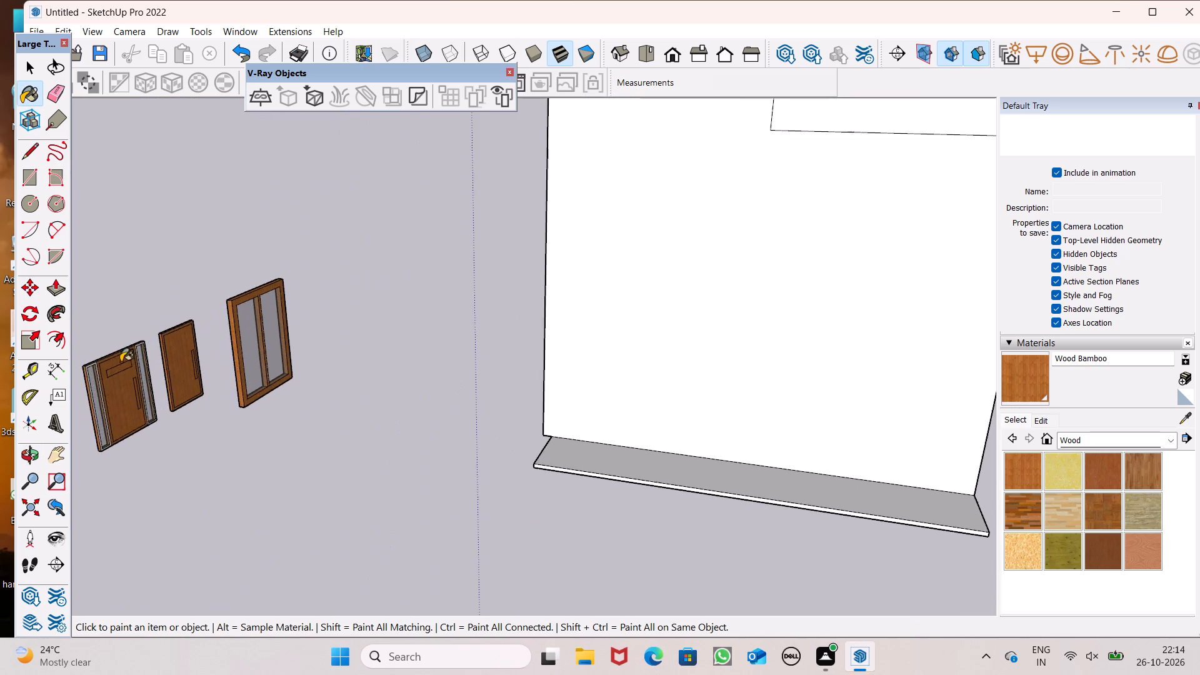
pyautogui.scroll(9, 117, 370)
pyautogui.scroll(14, 149, 330)
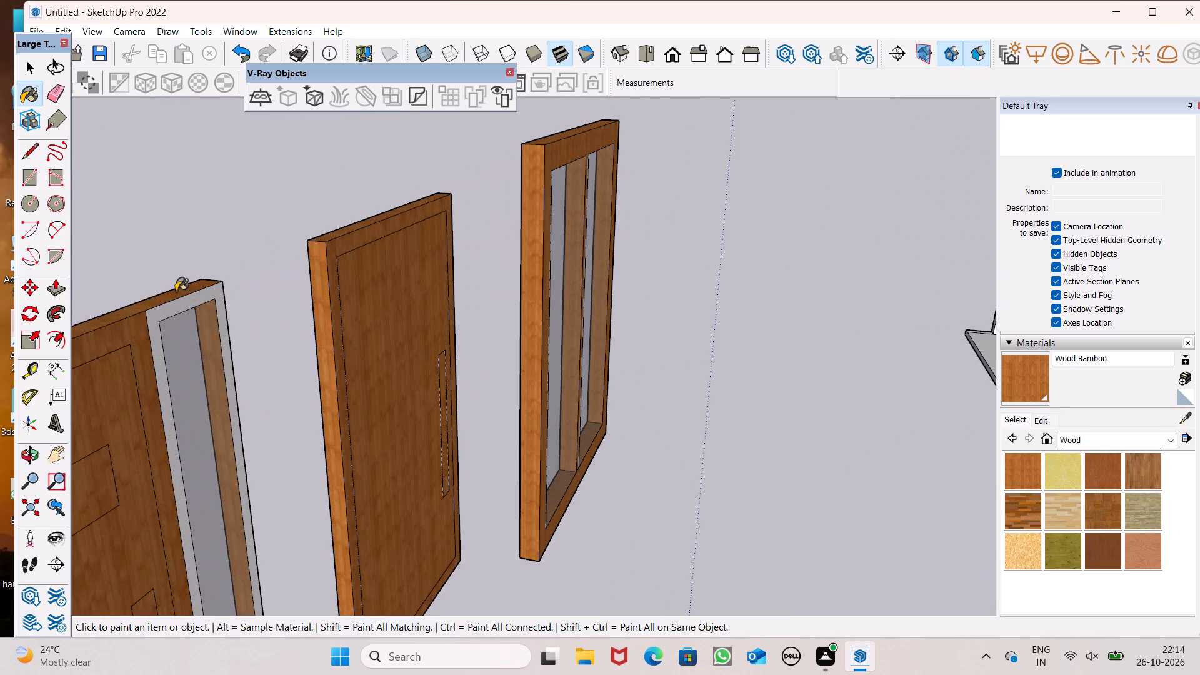
pyautogui.click(180, 307)
# Paint the back frame face of the sidelight farthest from the plain door with Wood Bamboo.
pyautogui.scroll(-6, 241, 273)
pyautogui.moveTo(261, 357); pyautogui.dragTo(26, 299, button='middle')
pyautogui.scroll(1, 26, 299)
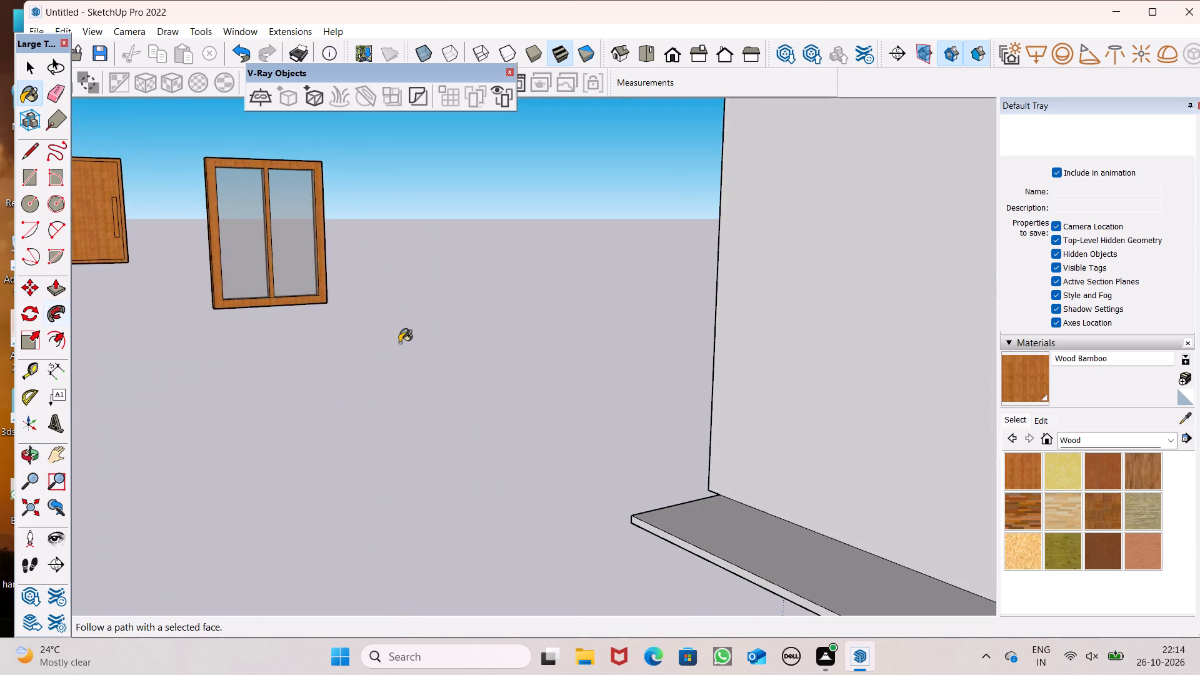
pyautogui.scroll(-12, 399, 342)
pyautogui.scroll(8, 189, 276)
pyautogui.scroll(8, 277, 298)
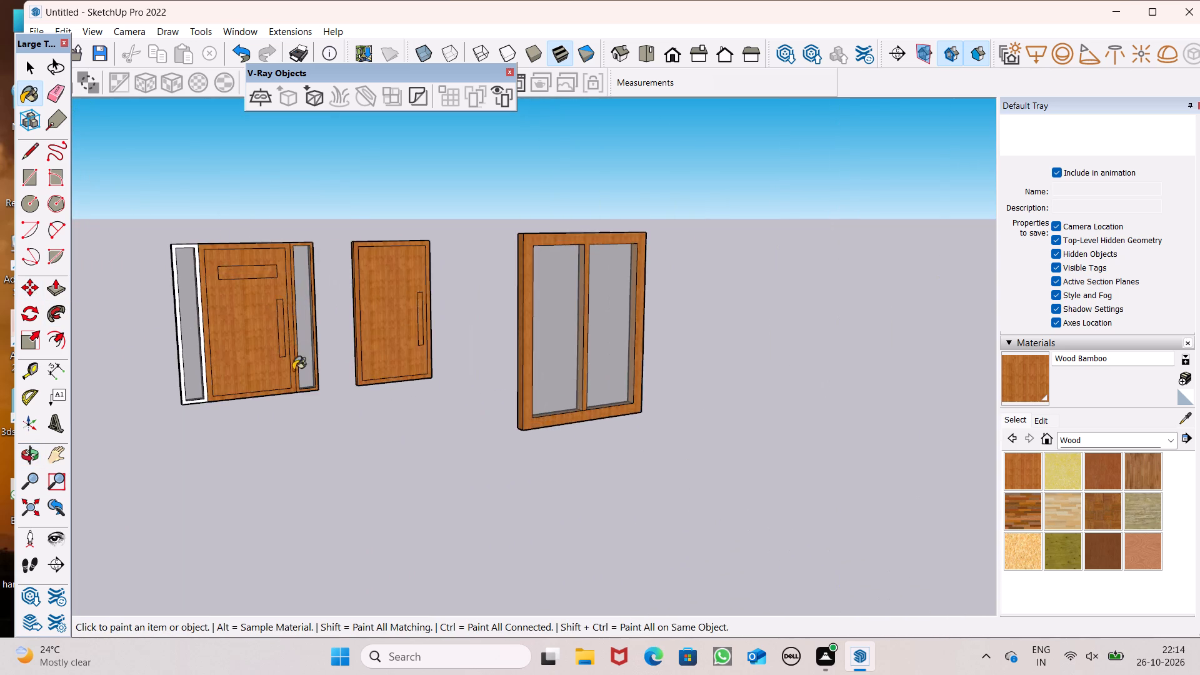
pyautogui.moveTo(294, 374); pyautogui.dragTo(198, 576, button='middle')
pyautogui.scroll(7, 189, 434)
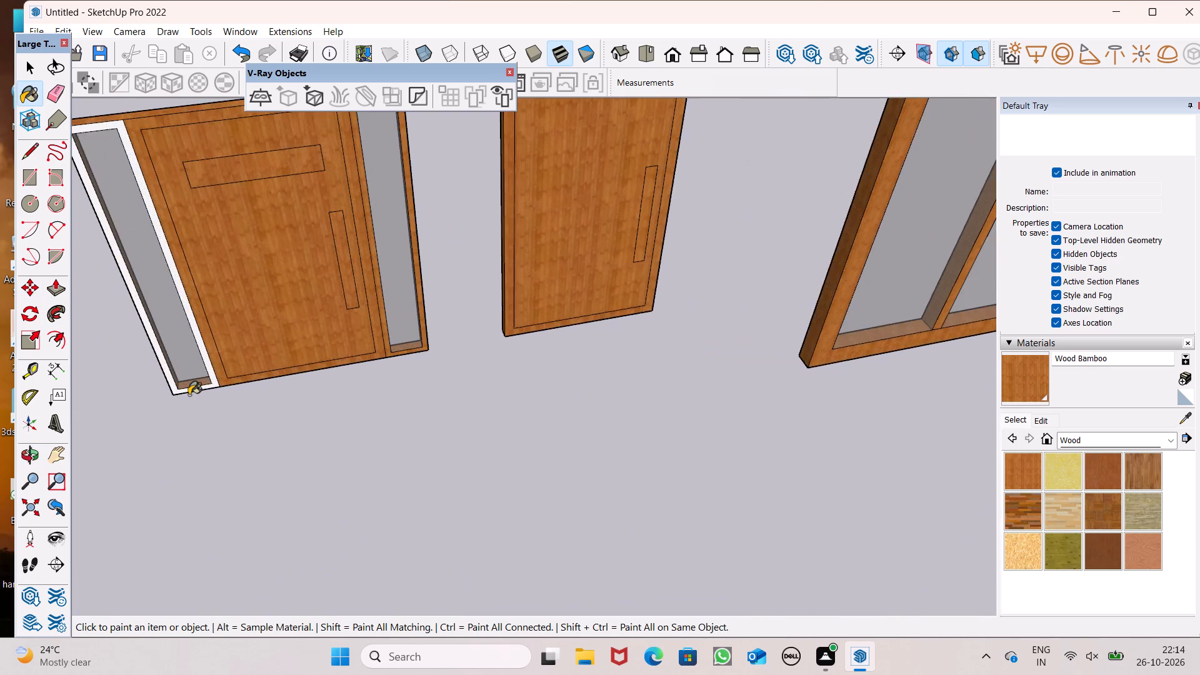
pyautogui.scroll(7, 189, 395)
pyautogui.click(236, 375)
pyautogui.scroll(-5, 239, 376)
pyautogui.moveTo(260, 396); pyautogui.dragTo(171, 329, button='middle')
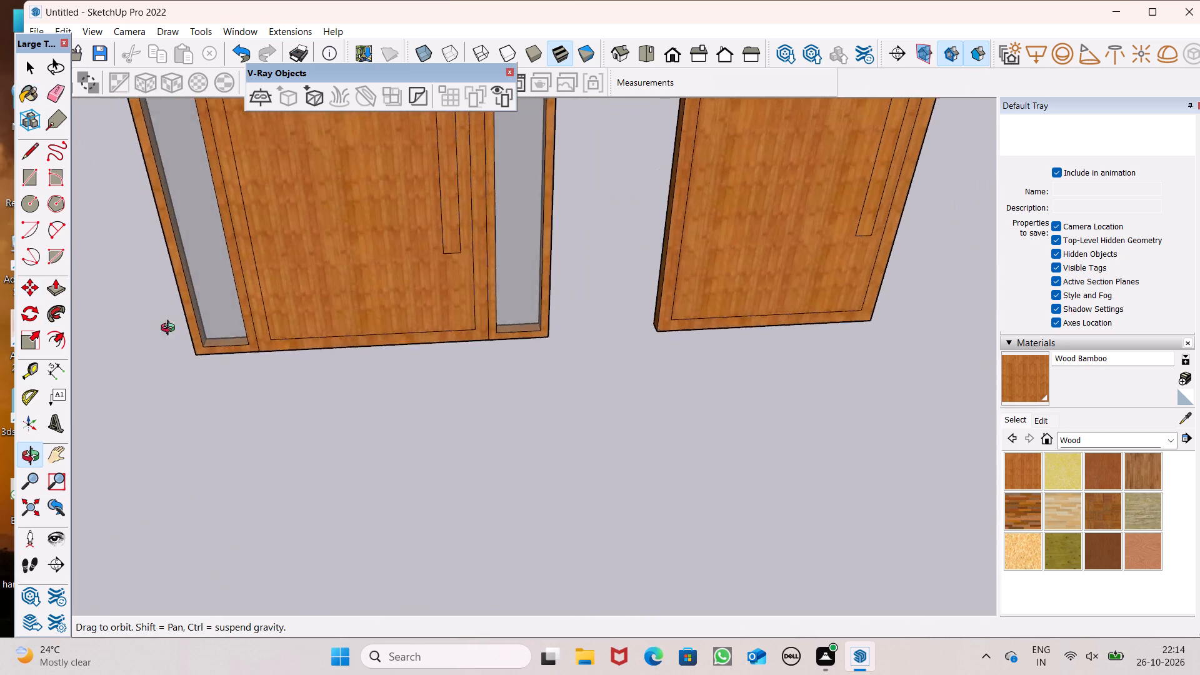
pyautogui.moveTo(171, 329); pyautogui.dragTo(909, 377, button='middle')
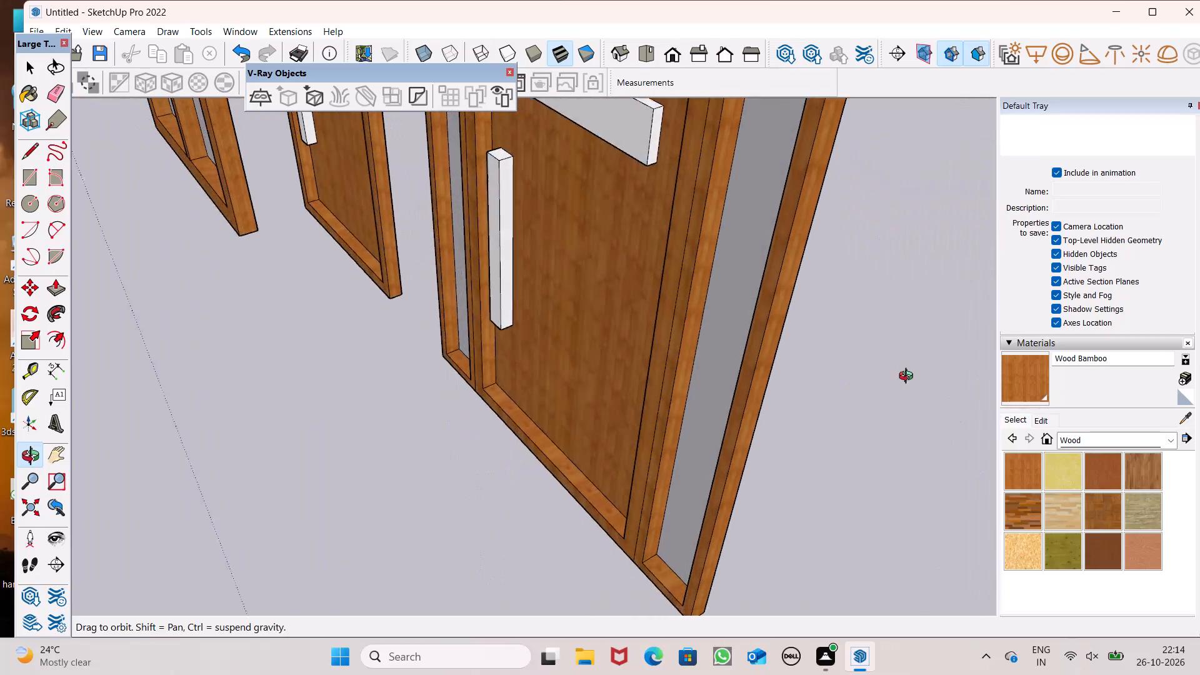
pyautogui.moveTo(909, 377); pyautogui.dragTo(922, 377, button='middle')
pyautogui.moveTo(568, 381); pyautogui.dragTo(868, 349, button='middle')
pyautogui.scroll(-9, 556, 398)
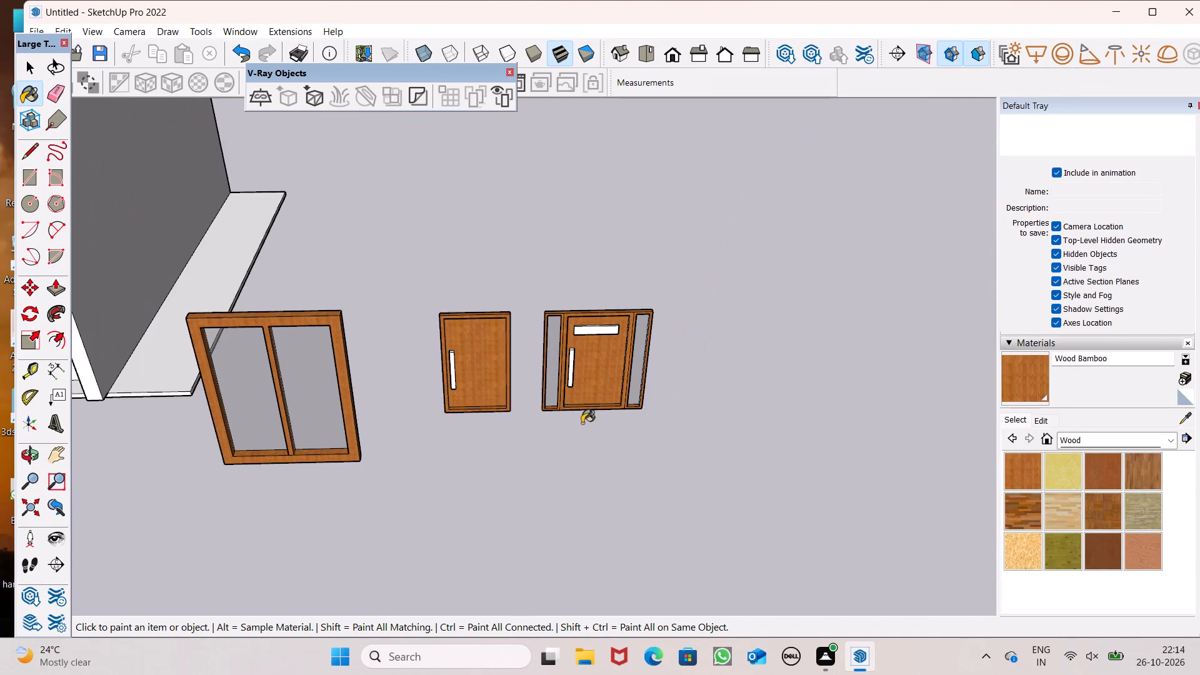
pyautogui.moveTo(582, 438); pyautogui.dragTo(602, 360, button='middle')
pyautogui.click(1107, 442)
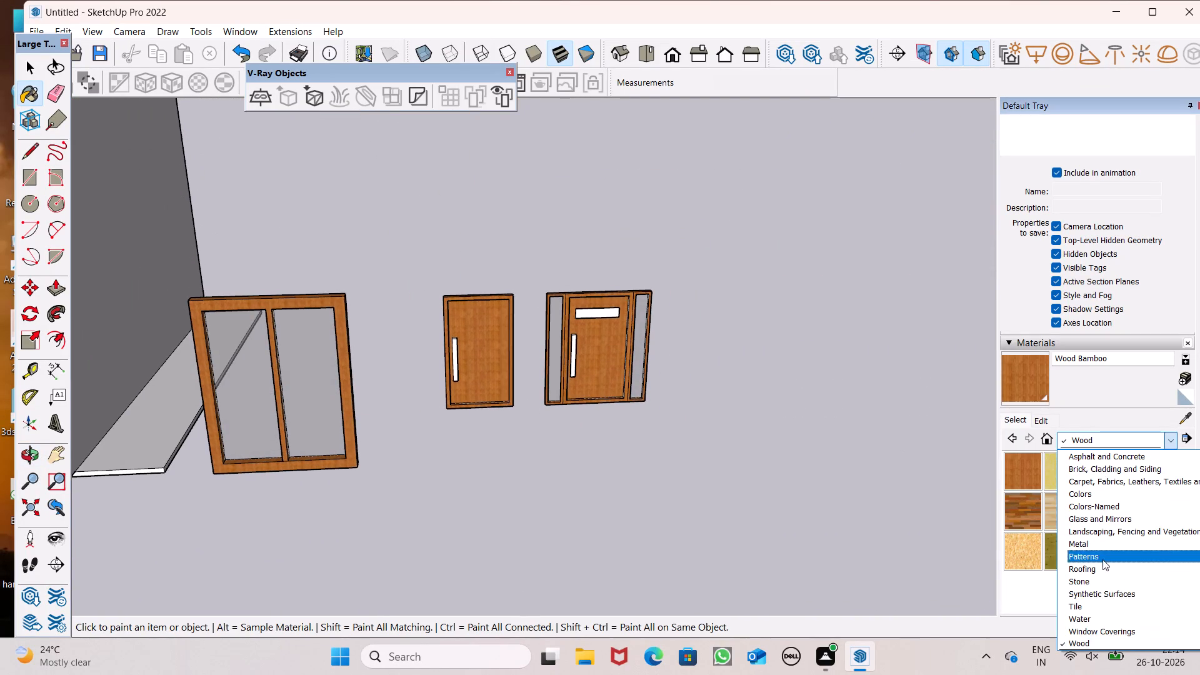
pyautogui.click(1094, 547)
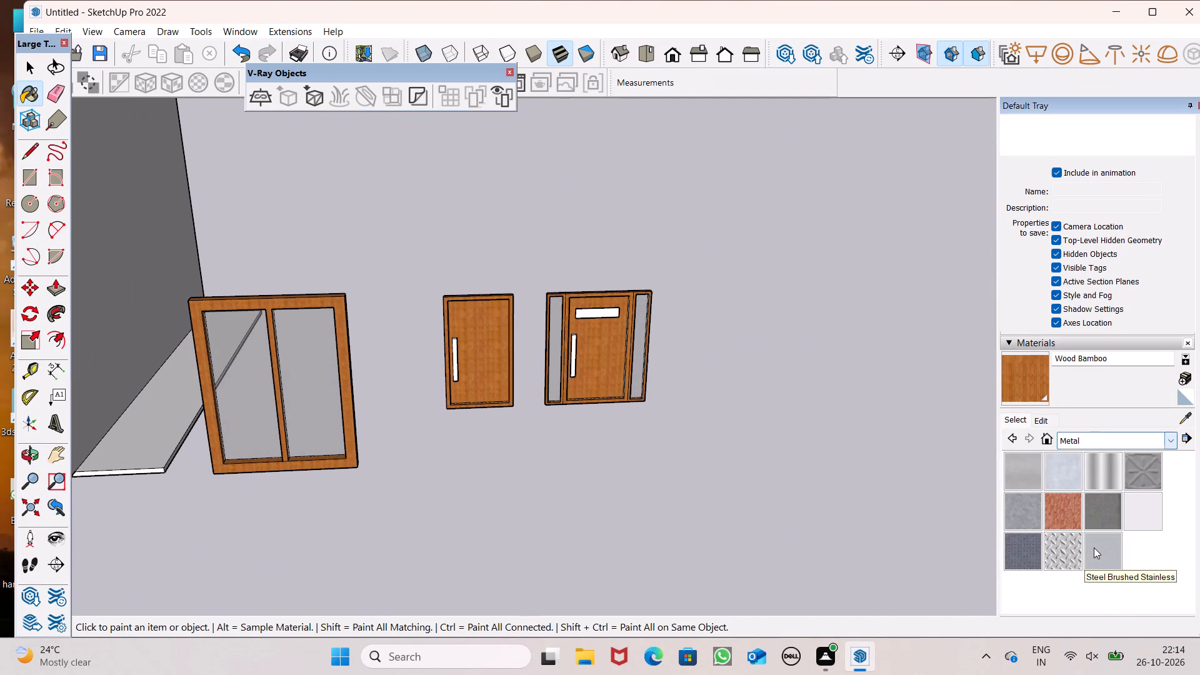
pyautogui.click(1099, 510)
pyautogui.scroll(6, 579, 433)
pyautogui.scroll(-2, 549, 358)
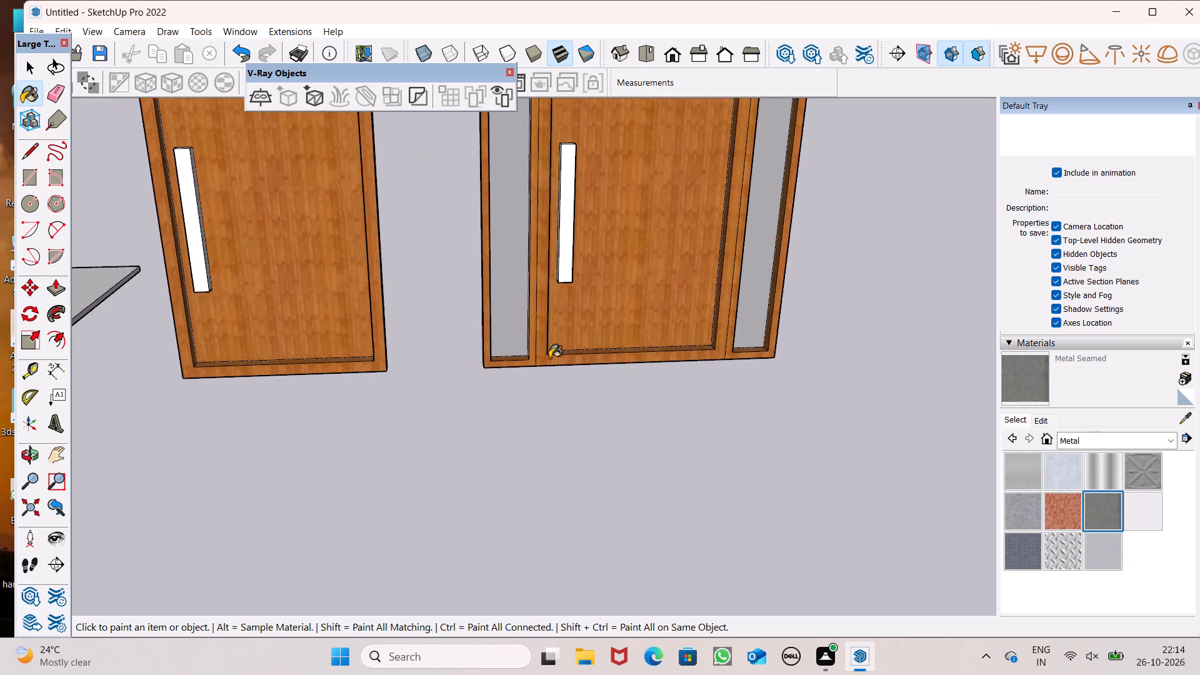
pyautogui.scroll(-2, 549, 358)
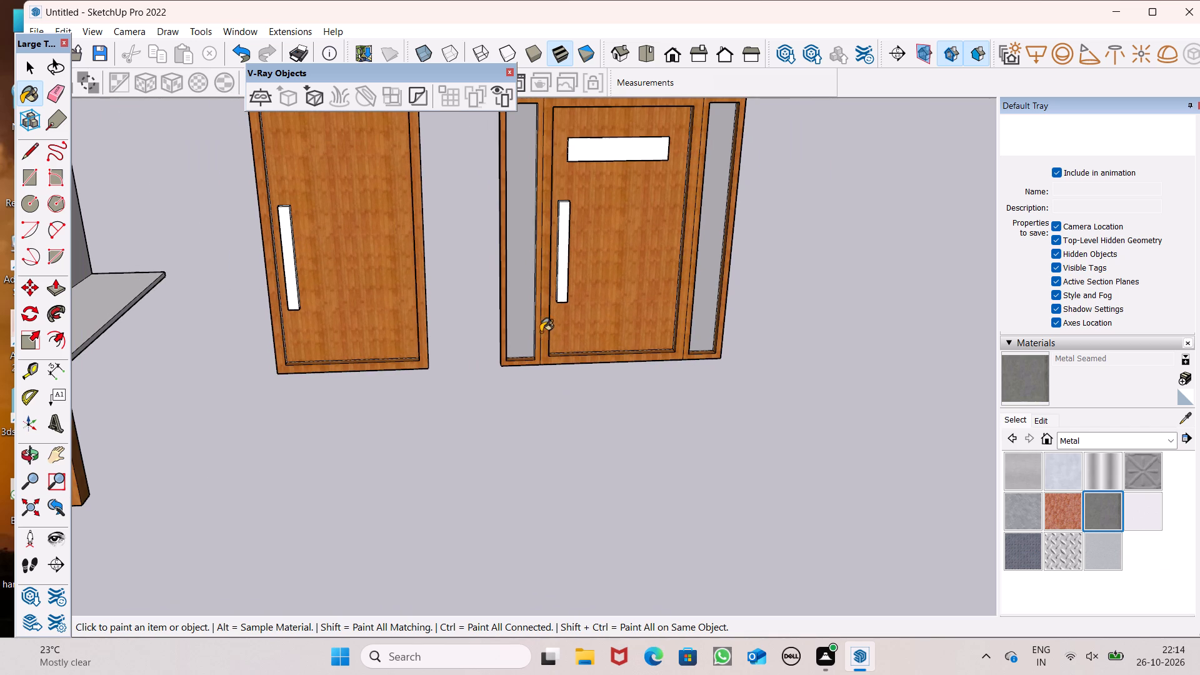
# Choose Wood Bamboo from the Wood materials and paint the top and front of the central door's raised horizontal bar.
pyautogui.click(1073, 434)
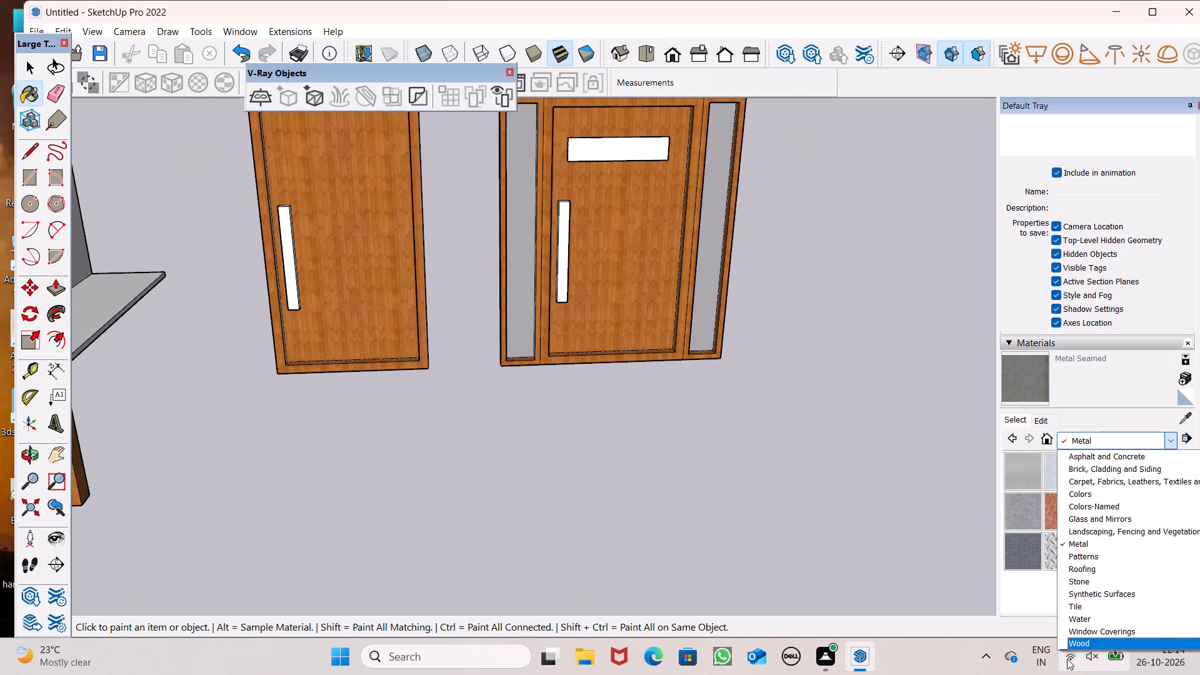
pyautogui.click(1067, 646)
pyautogui.click(1016, 471)
pyautogui.scroll(2, 821, 279)
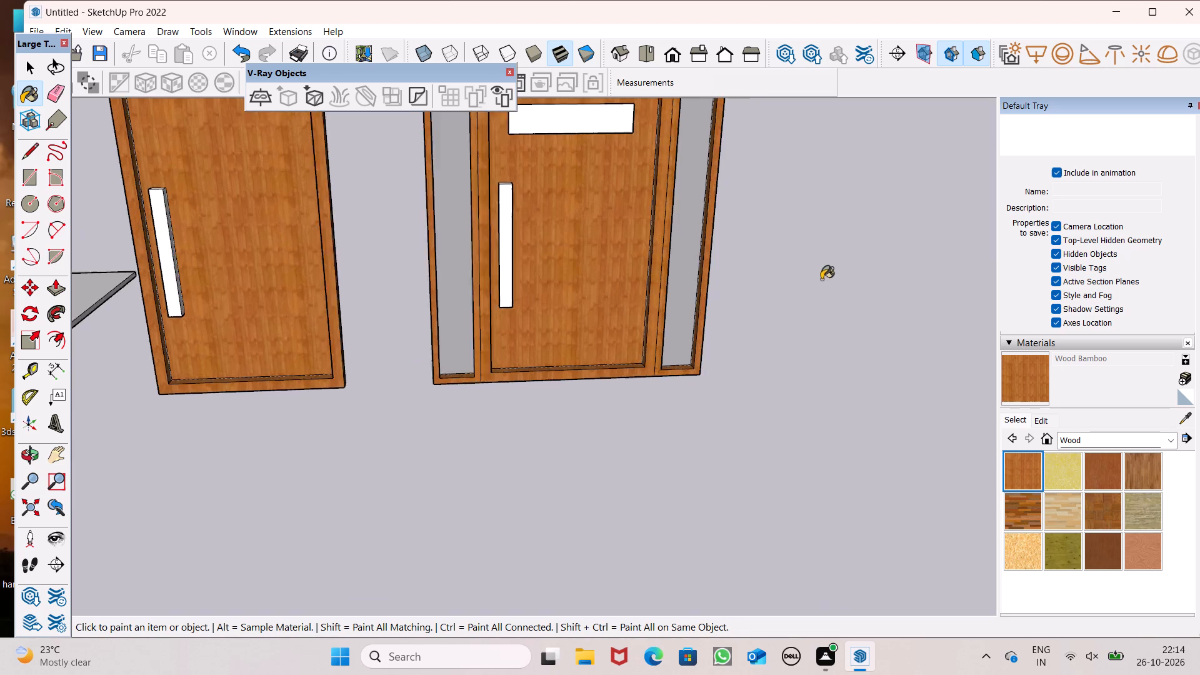
pyautogui.scroll(2, 821, 279)
pyautogui.scroll(-6, 725, 394)
pyautogui.moveTo(642, 326); pyautogui.dragTo(687, 456, button='middle')
pyautogui.scroll(14, 584, 292)
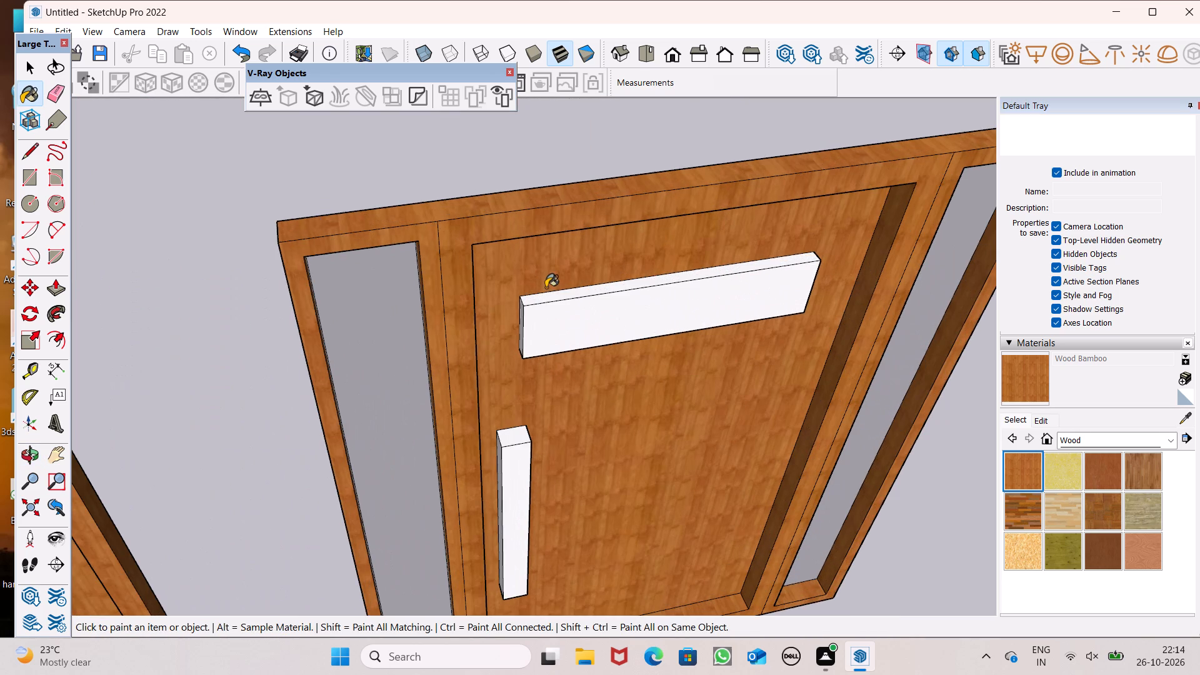
pyautogui.click(546, 298)
pyautogui.click(553, 325)
# Paint the left and right end faces of the central door's raised horizontal bar with Wood Bamboo.
pyautogui.scroll(7, 544, 326)
pyautogui.moveTo(531, 332); pyautogui.dragTo(577, 319, button='middle')
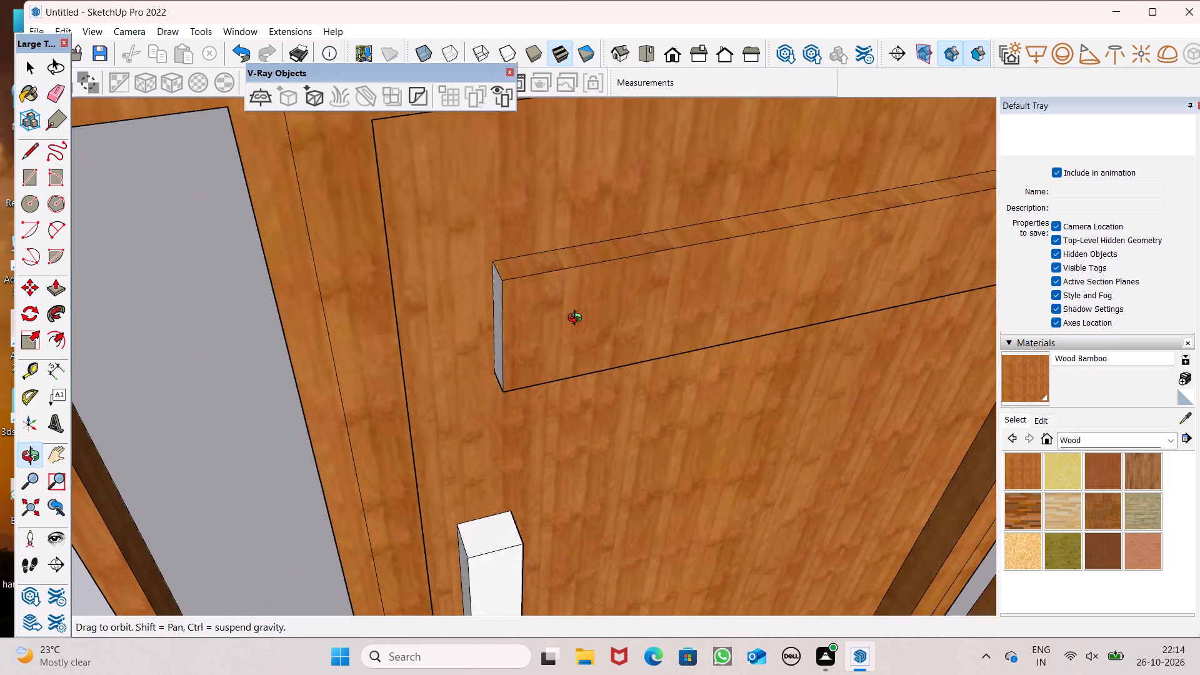
pyautogui.moveTo(577, 319); pyautogui.dragTo(642, 306, button='middle')
pyautogui.scroll(1, 642, 306)
pyautogui.click(477, 322)
pyautogui.click(488, 318)
pyautogui.scroll(-7, 465, 273)
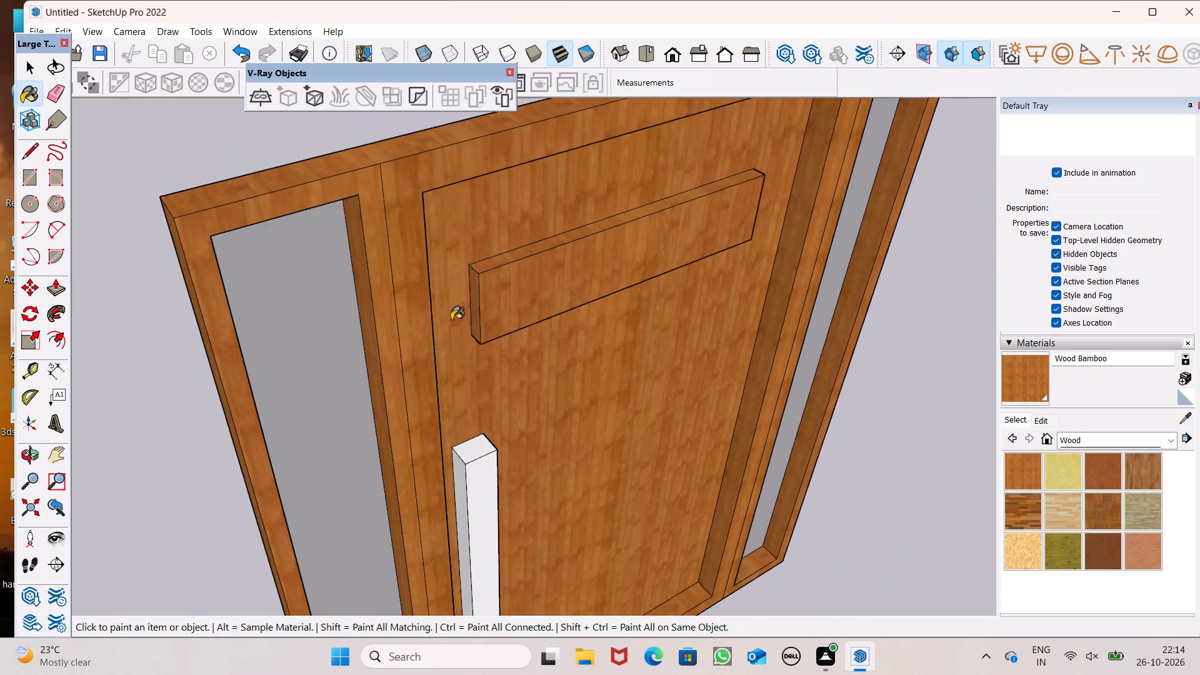
pyautogui.scroll(1, 473, 332)
pyautogui.moveTo(464, 332); pyautogui.dragTo(94, 106, button='middle')
pyautogui.scroll(7, 795, 240)
pyautogui.click(831, 253)
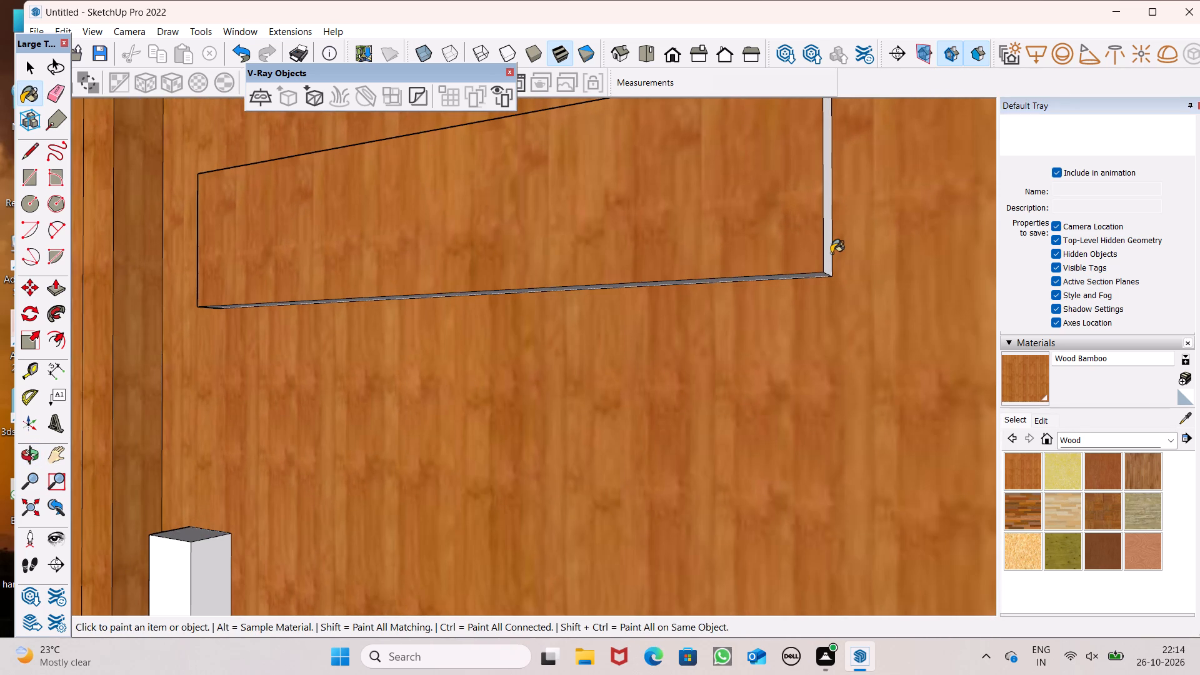
# Paint the underside and the remaining end face of the central door's raised horizontal bar with Wood Bamboo.
pyautogui.moveTo(841, 285); pyautogui.dragTo(814, 134, button='middle')
pyautogui.scroll(1, 814, 134)
pyautogui.scroll(4, 838, 215)
pyautogui.scroll(-6, 757, 311)
pyautogui.scroll(2, 747, 194)
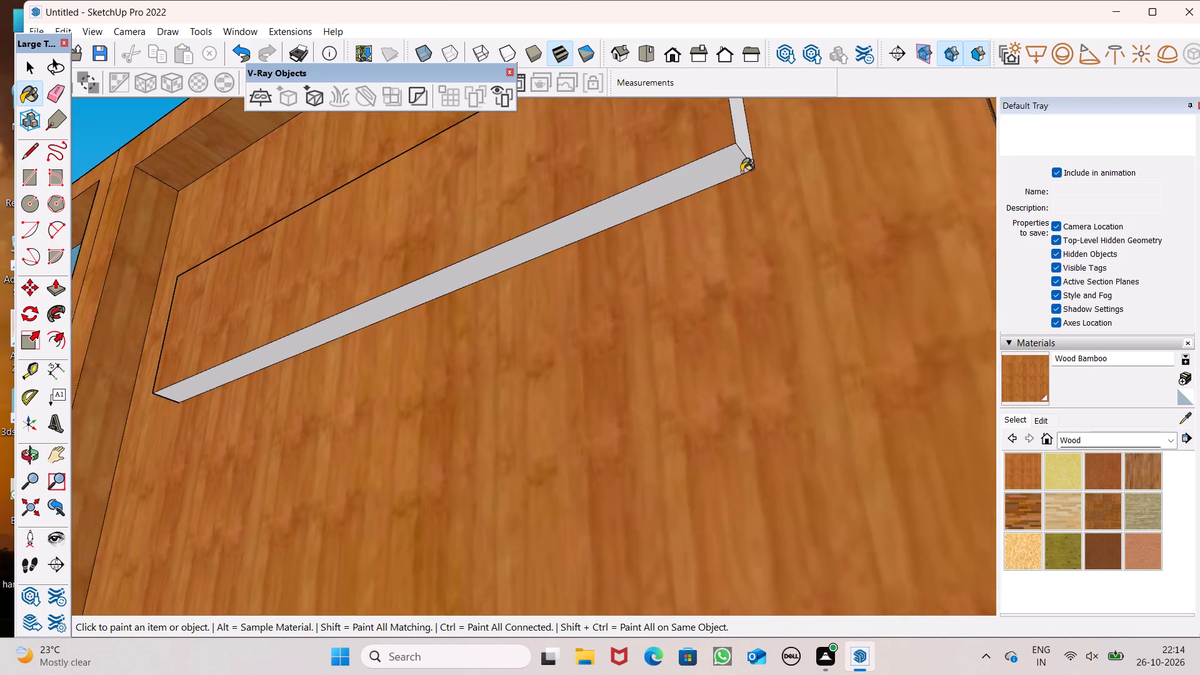
pyautogui.scroll(3, 741, 172)
pyautogui.click(741, 140)
pyautogui.click(732, 181)
pyautogui.scroll(-11, 791, 296)
pyautogui.scroll(1, 785, 283)
pyautogui.scroll(-1, 785, 289)
# Choose Metal Seamed from the Metal materials and paint the top, front and left side of the plain door's handle.
pyautogui.moveTo(770, 295); pyautogui.dragTo(861, 432, button='middle')
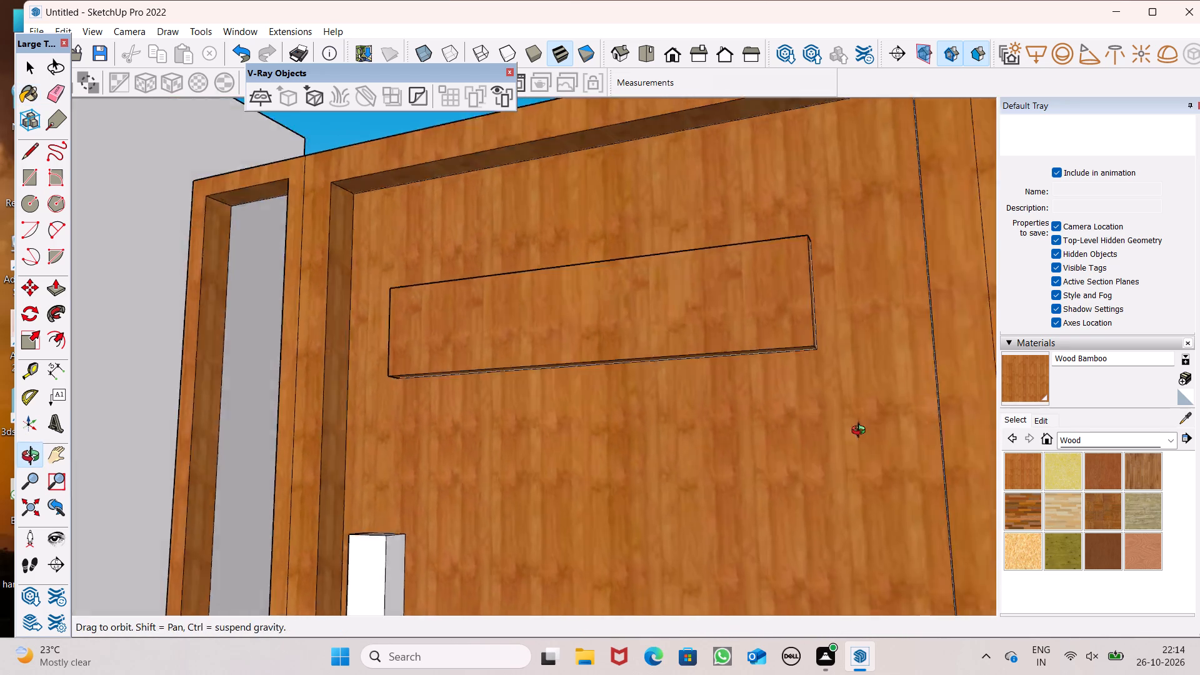
pyautogui.moveTo(861, 432); pyautogui.dragTo(966, 575, button='middle')
pyautogui.scroll(-5, 823, 352)
pyautogui.moveTo(729, 334); pyautogui.dragTo(770, 427, button='middle')
pyautogui.scroll(-6, 631, 169)
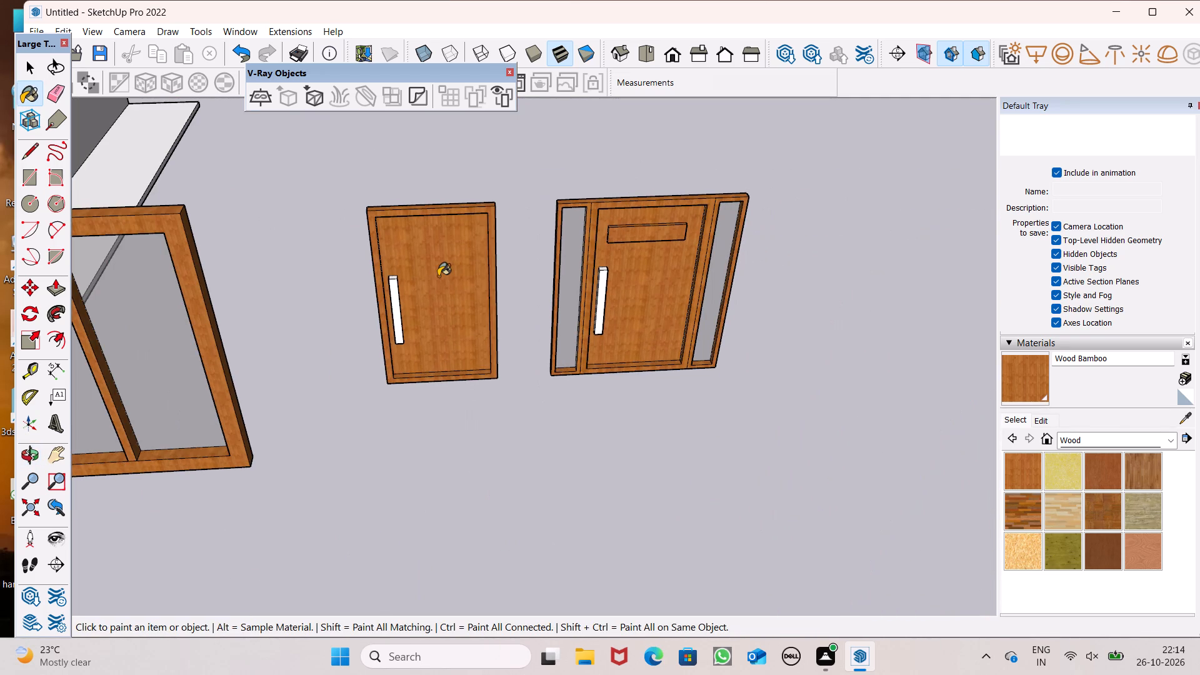
pyautogui.click(1071, 432)
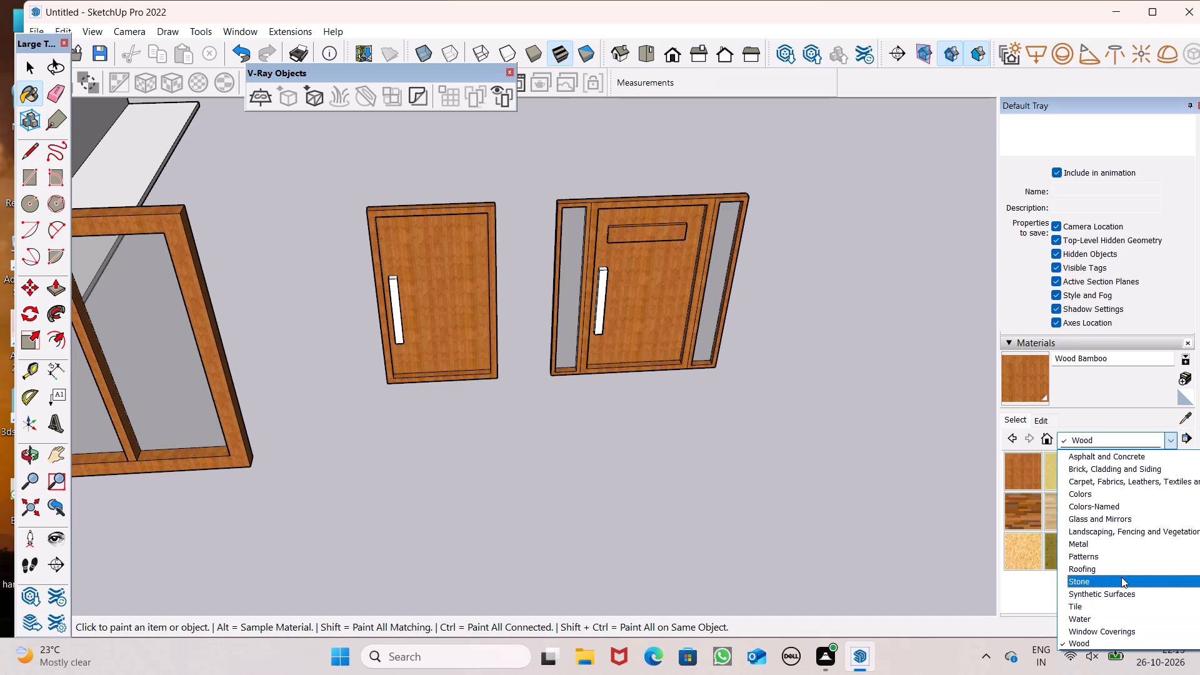
pyautogui.click(1117, 538)
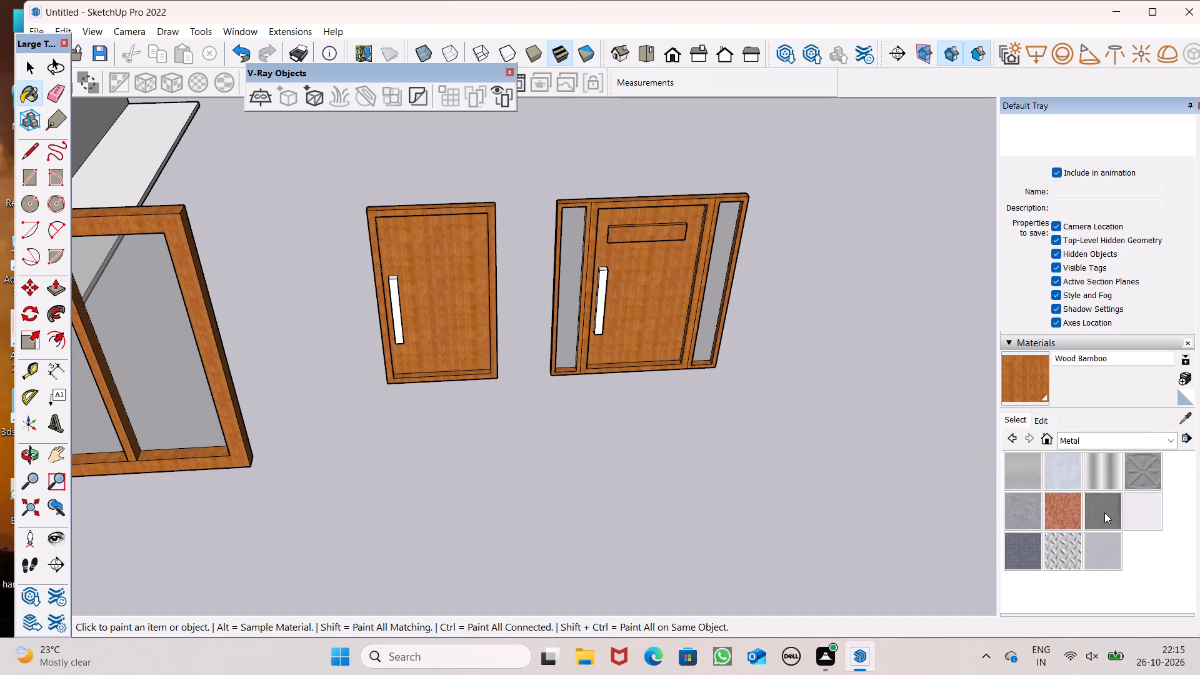
pyautogui.click(1104, 512)
pyautogui.scroll(6, 479, 349)
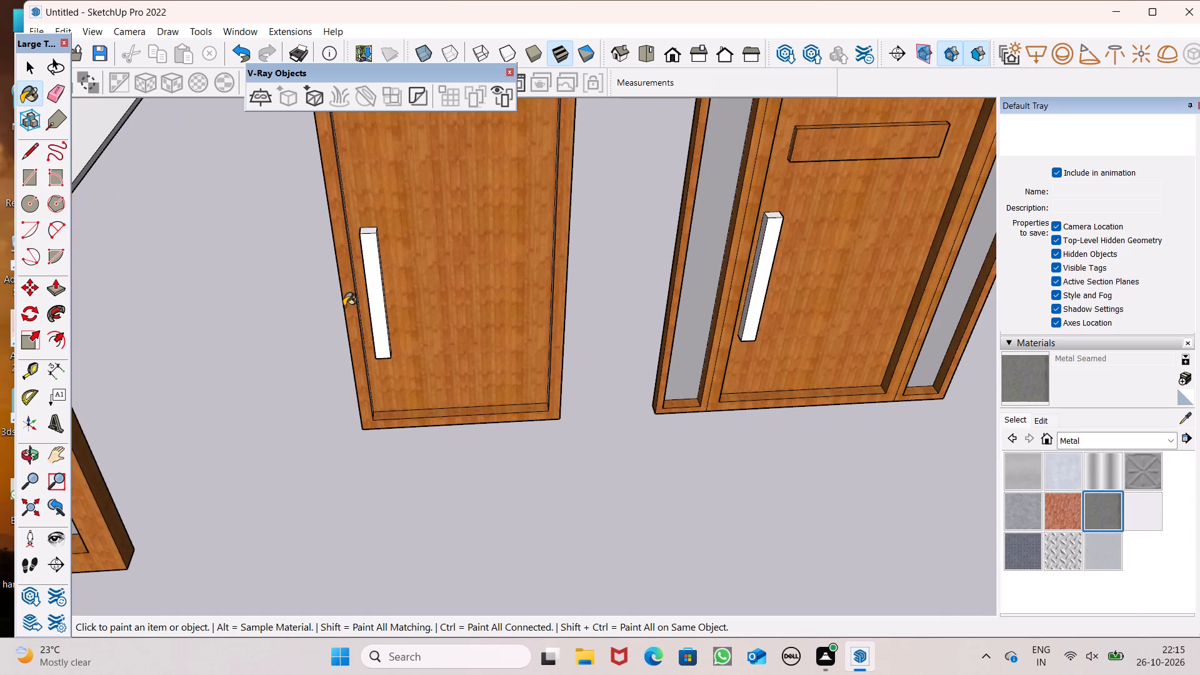
pyautogui.scroll(7, 371, 246)
pyautogui.moveTo(442, 329); pyautogui.dragTo(614, 346, button='middle')
pyautogui.scroll(4, 412, 259)
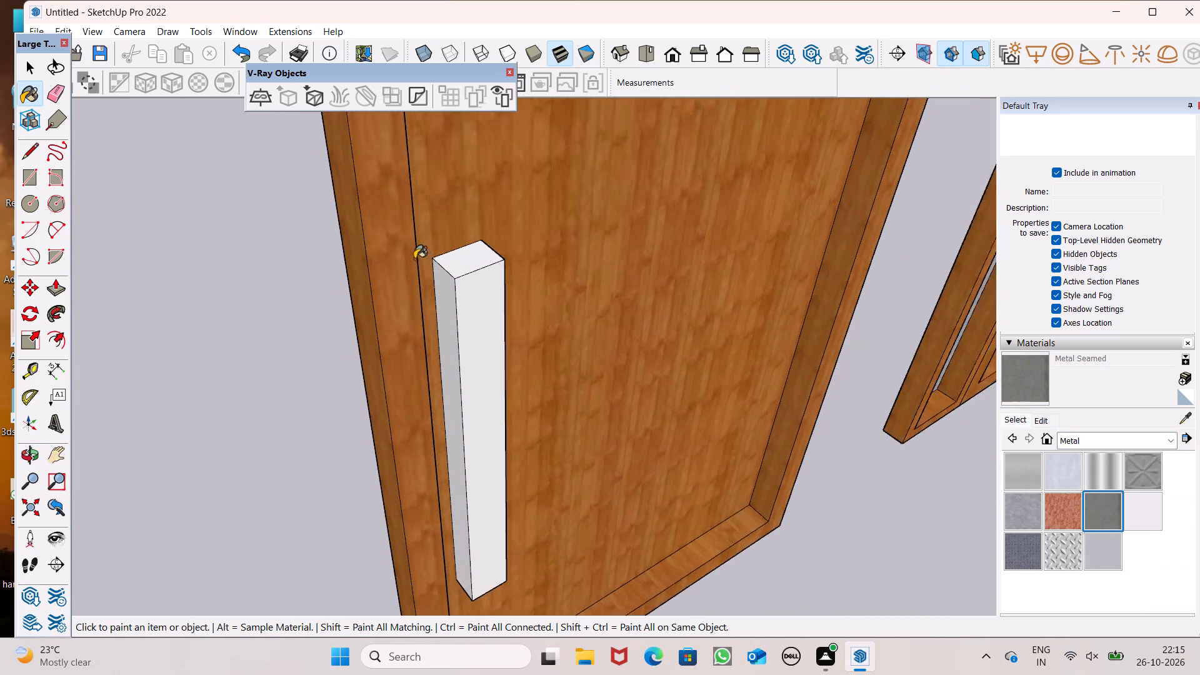
pyautogui.scroll(2, 414, 259)
pyautogui.click(461, 269)
pyautogui.click(451, 280)
pyautogui.click(472, 292)
# Paint the right side and bottom end of the plain door's handle with Metal Seamed.
pyautogui.moveTo(506, 326); pyautogui.dragTo(219, 217, button='middle')
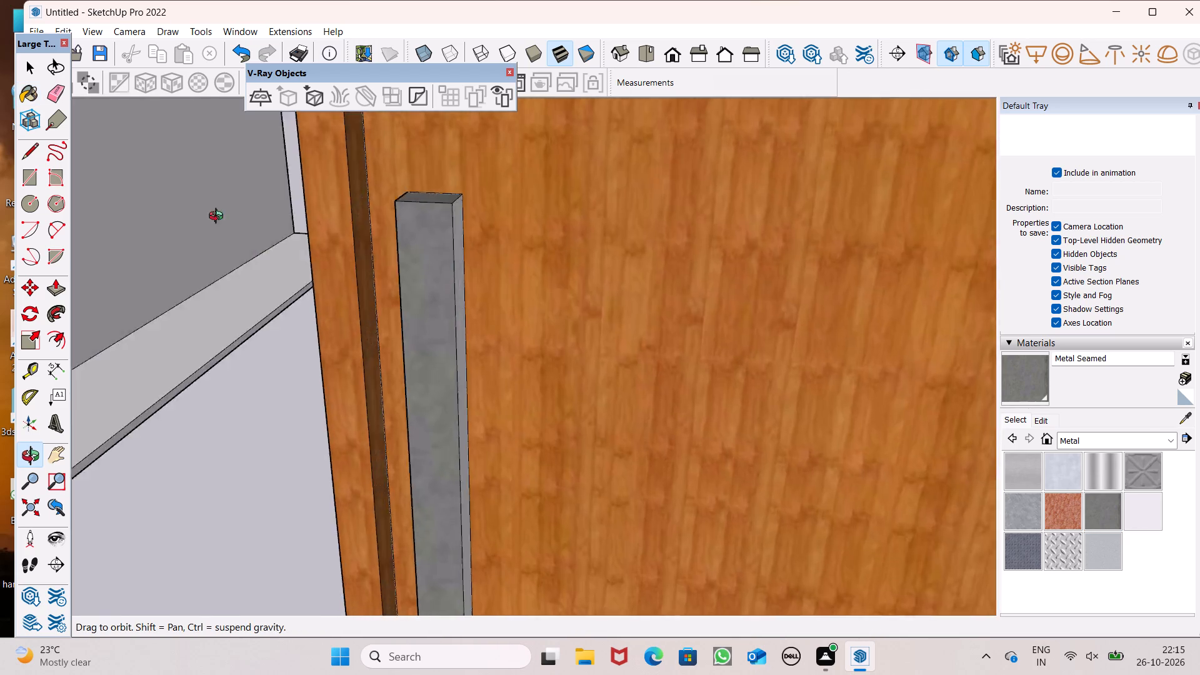
pyautogui.moveTo(219, 217); pyautogui.dragTo(49, 210, button='middle')
pyautogui.moveTo(447, 343); pyautogui.dragTo(448, 335)
pyautogui.scroll(-6, 496, 256)
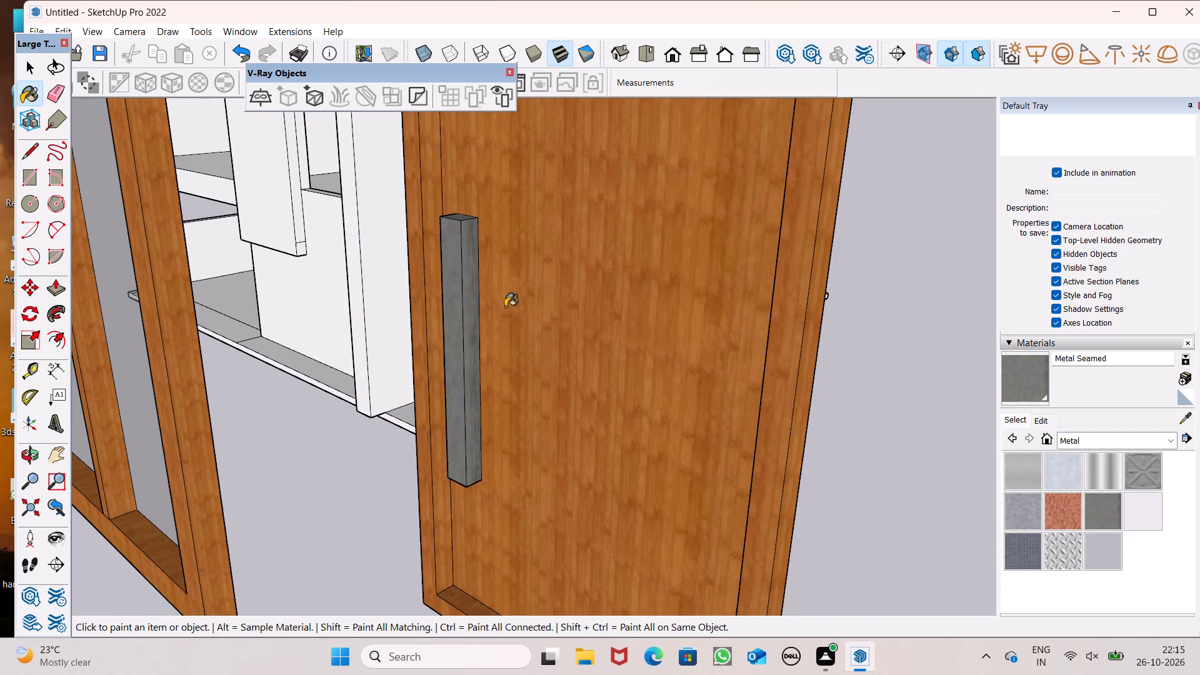
pyautogui.moveTo(506, 410); pyautogui.dragTo(582, 149, button='middle')
pyautogui.scroll(6, 482, 331)
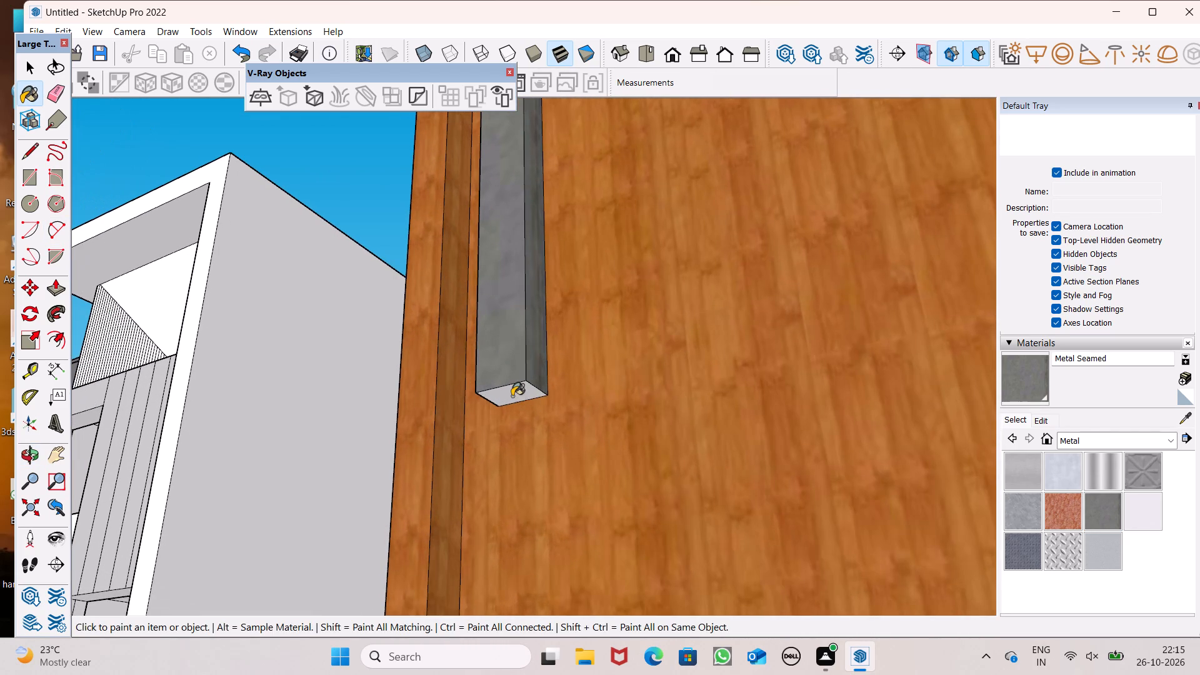
pyautogui.click(512, 395)
pyautogui.scroll(-4, 462, 290)
pyautogui.moveTo(496, 309); pyautogui.dragTo(559, 548, button='middle')
pyautogui.scroll(1, 562, 546)
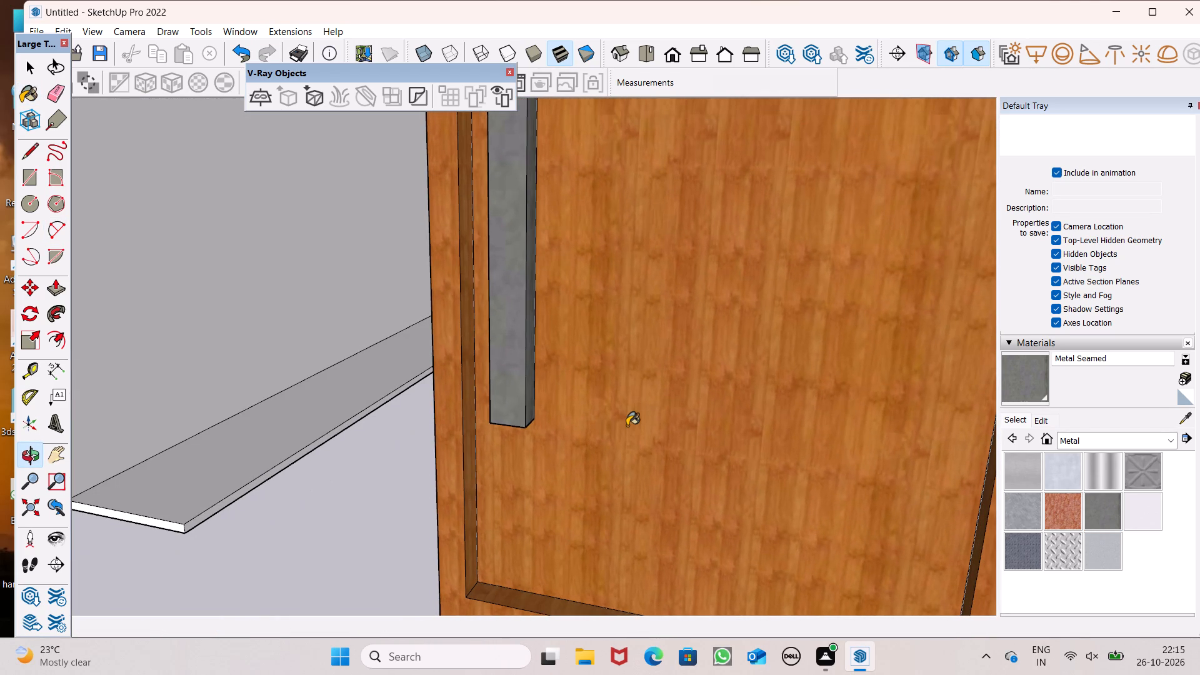
pyautogui.scroll(-6, 569, 114)
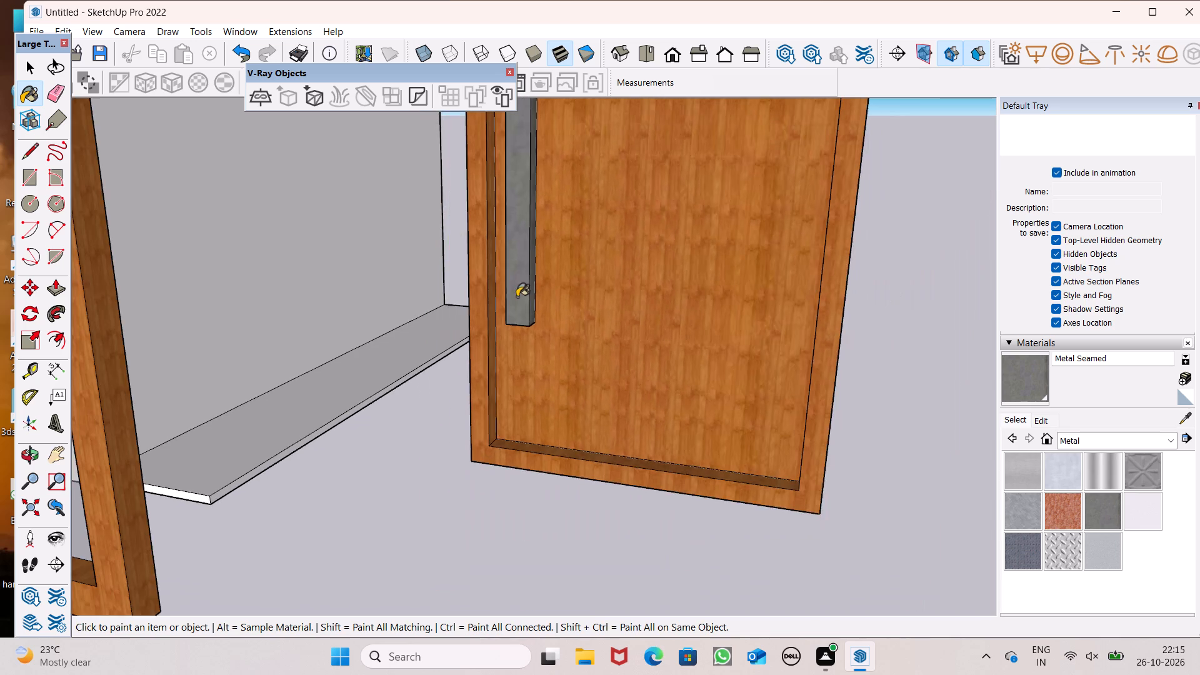
# Paint the front face of the sidelight door's handle with Metal Seamed.
pyautogui.scroll(-6, 502, 369)
pyautogui.moveTo(492, 380); pyautogui.dragTo(654, 373, button='middle')
pyautogui.scroll(-3, 585, 367)
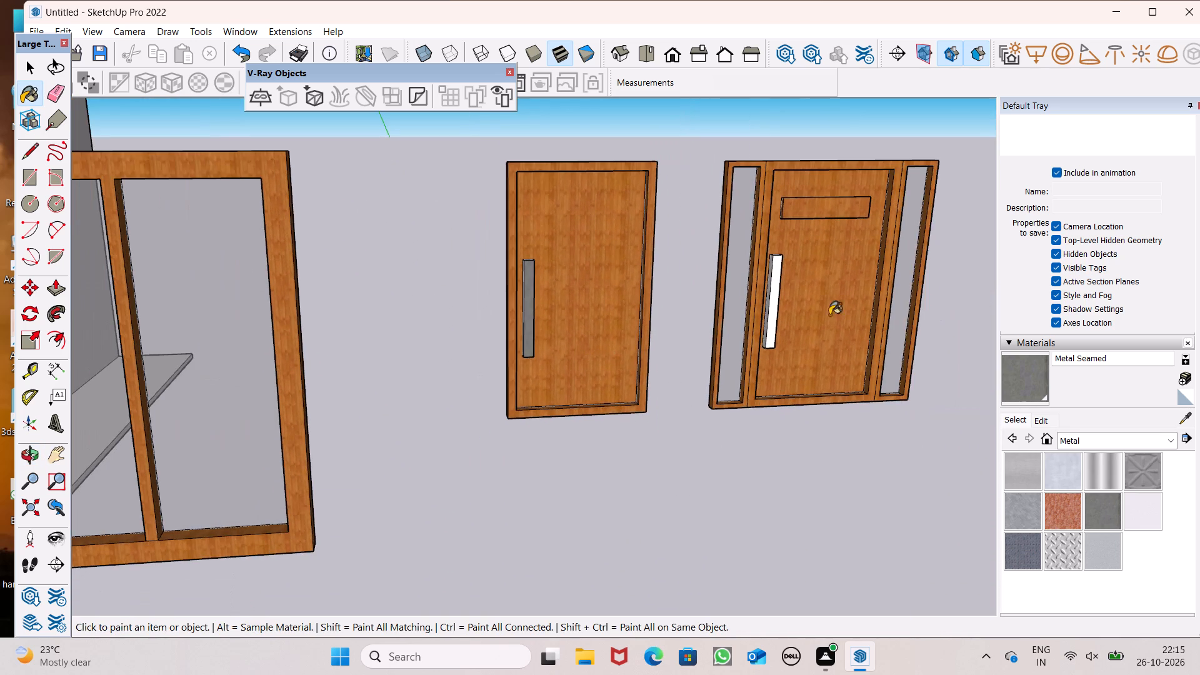
pyautogui.scroll(6, 878, 296)
pyautogui.scroll(7, 727, 267)
pyautogui.moveTo(659, 231); pyautogui.dragTo(702, 363, button='middle')
pyautogui.scroll(2, 682, 206)
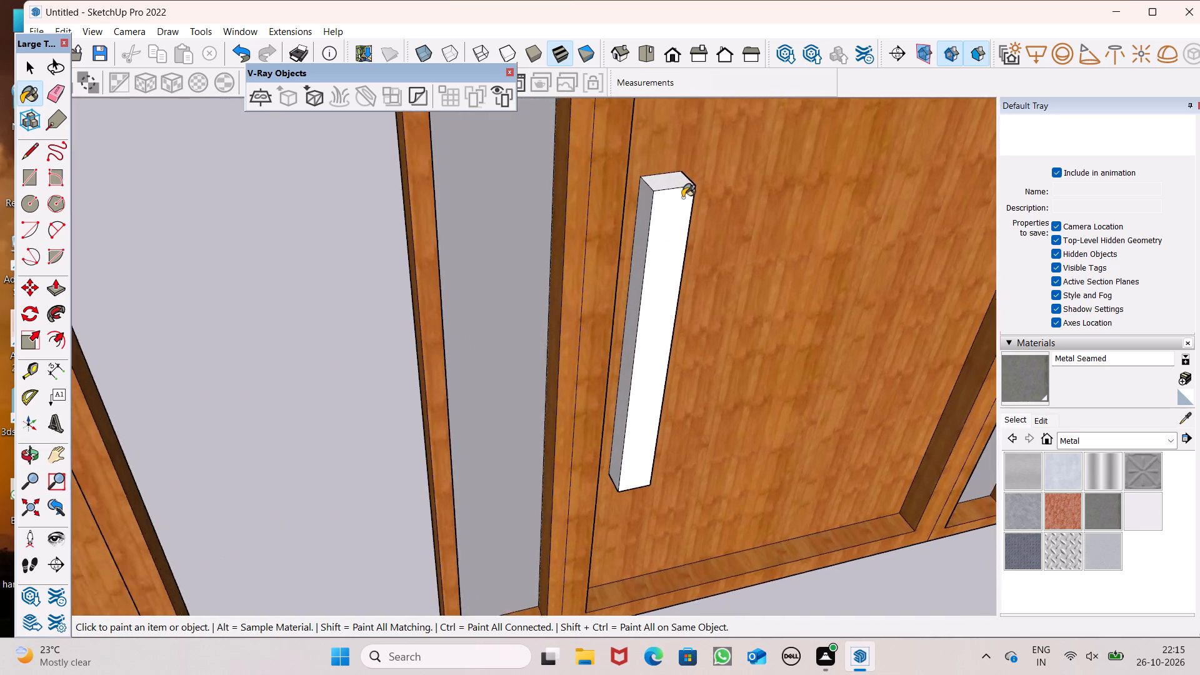
pyautogui.scroll(4, 682, 197)
pyautogui.moveTo(646, 172); pyautogui.dragTo(646, 179)
pyautogui.click(652, 216)
pyautogui.click(626, 193)
pyautogui.moveTo(648, 171); pyautogui.dragTo(648, 176)
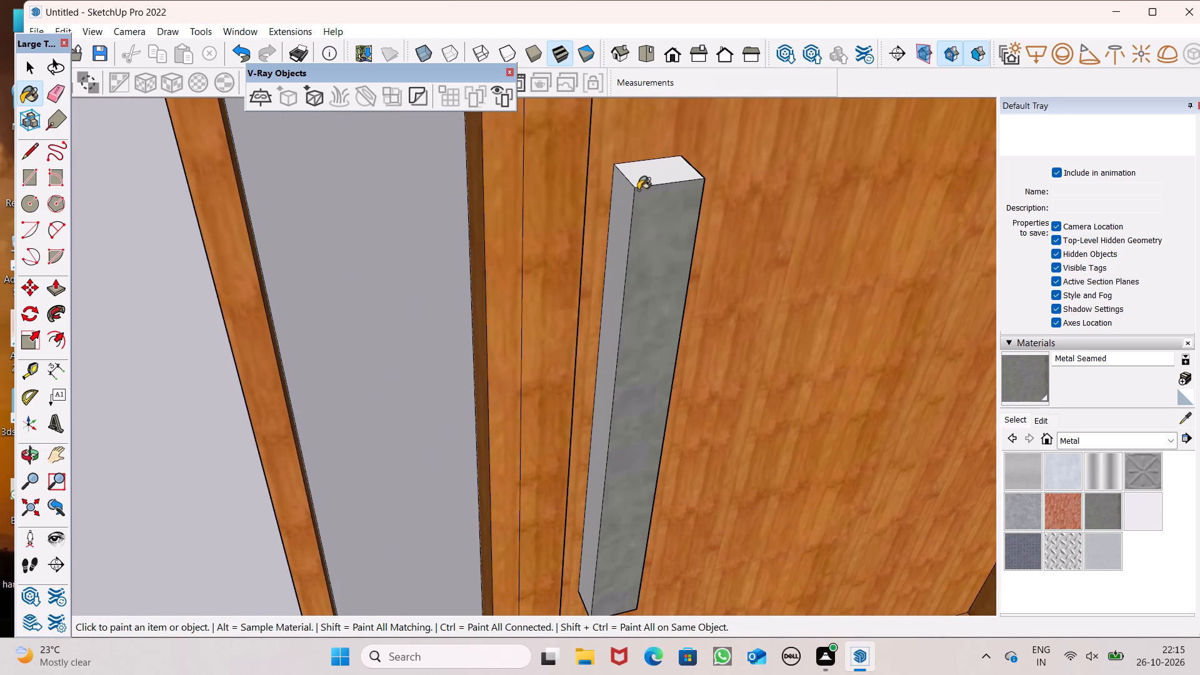
pyautogui.click(630, 191)
pyautogui.click(639, 180)
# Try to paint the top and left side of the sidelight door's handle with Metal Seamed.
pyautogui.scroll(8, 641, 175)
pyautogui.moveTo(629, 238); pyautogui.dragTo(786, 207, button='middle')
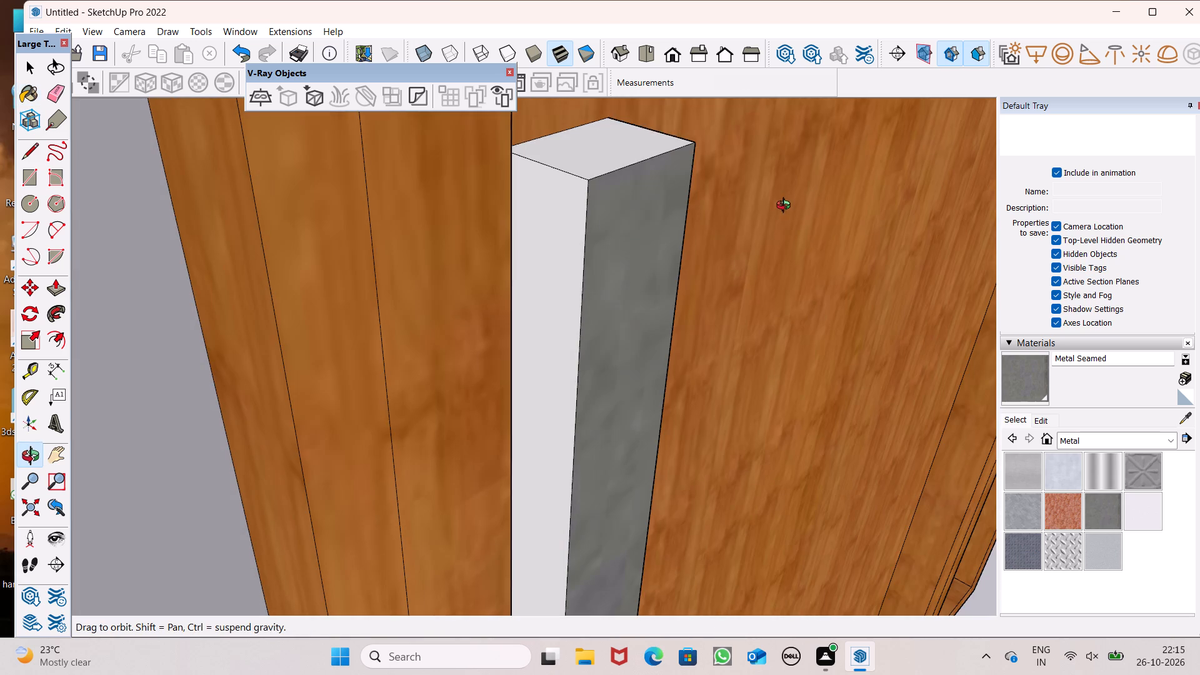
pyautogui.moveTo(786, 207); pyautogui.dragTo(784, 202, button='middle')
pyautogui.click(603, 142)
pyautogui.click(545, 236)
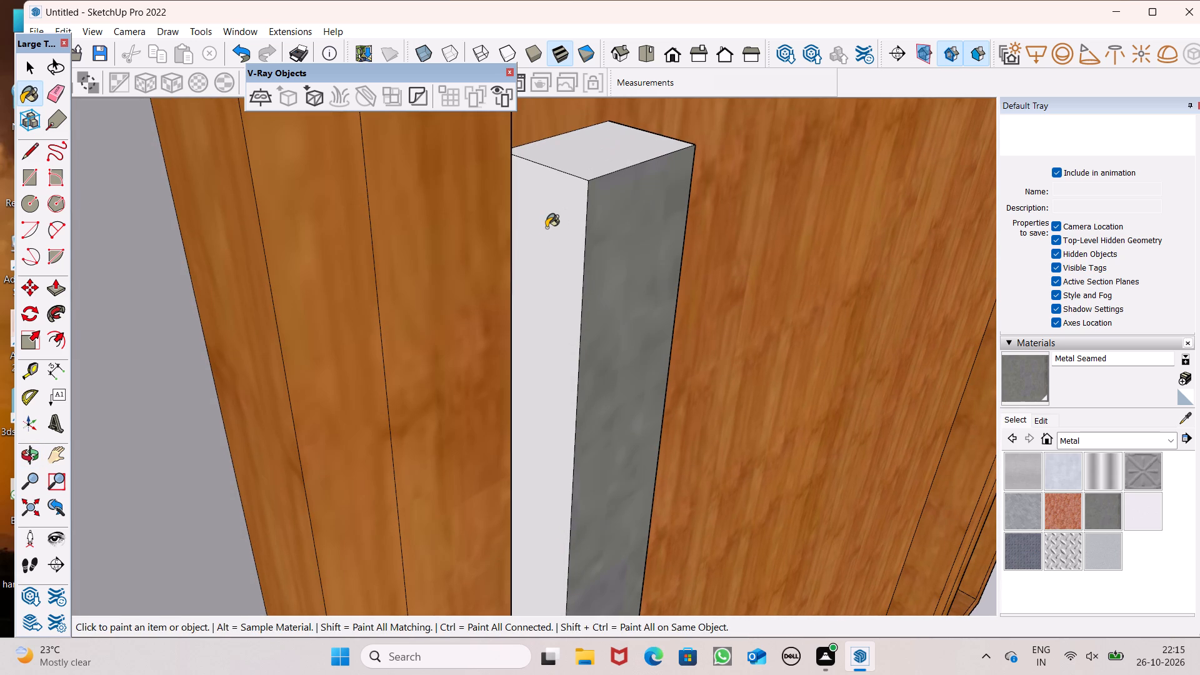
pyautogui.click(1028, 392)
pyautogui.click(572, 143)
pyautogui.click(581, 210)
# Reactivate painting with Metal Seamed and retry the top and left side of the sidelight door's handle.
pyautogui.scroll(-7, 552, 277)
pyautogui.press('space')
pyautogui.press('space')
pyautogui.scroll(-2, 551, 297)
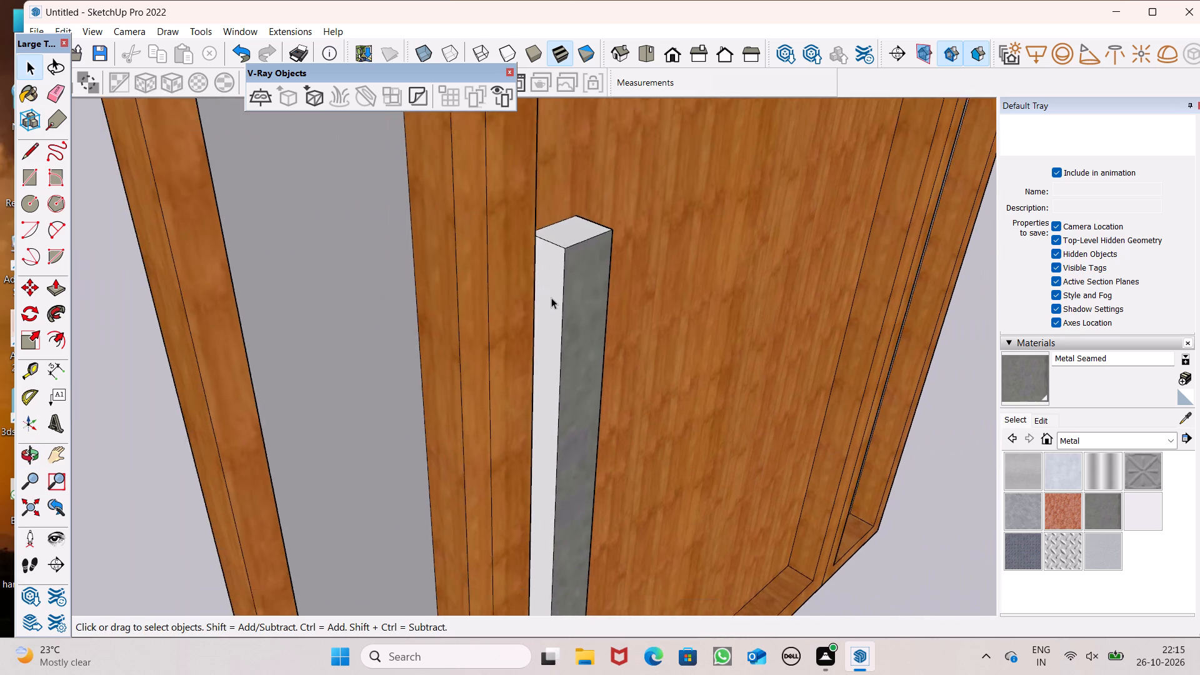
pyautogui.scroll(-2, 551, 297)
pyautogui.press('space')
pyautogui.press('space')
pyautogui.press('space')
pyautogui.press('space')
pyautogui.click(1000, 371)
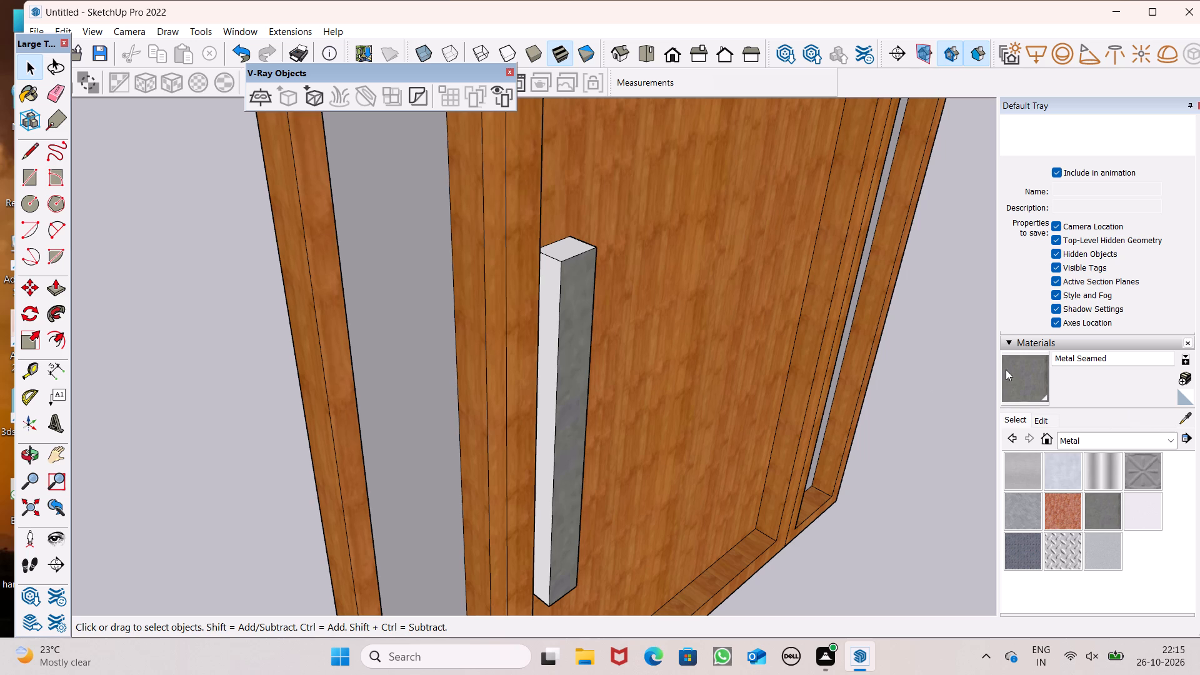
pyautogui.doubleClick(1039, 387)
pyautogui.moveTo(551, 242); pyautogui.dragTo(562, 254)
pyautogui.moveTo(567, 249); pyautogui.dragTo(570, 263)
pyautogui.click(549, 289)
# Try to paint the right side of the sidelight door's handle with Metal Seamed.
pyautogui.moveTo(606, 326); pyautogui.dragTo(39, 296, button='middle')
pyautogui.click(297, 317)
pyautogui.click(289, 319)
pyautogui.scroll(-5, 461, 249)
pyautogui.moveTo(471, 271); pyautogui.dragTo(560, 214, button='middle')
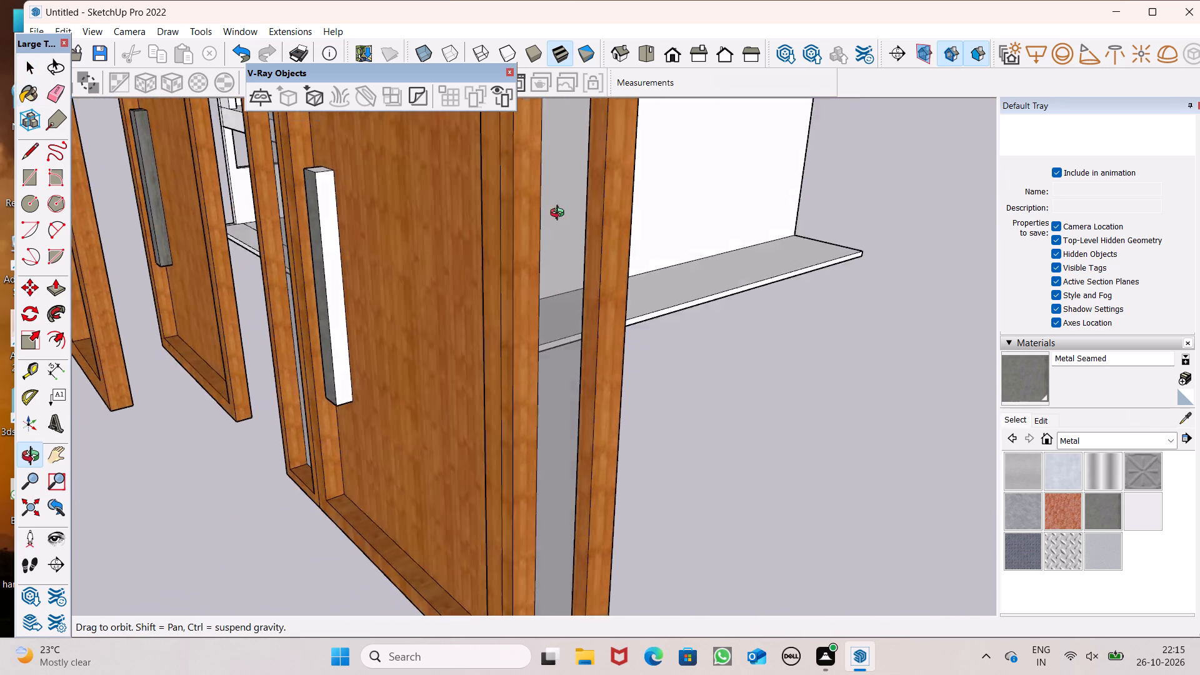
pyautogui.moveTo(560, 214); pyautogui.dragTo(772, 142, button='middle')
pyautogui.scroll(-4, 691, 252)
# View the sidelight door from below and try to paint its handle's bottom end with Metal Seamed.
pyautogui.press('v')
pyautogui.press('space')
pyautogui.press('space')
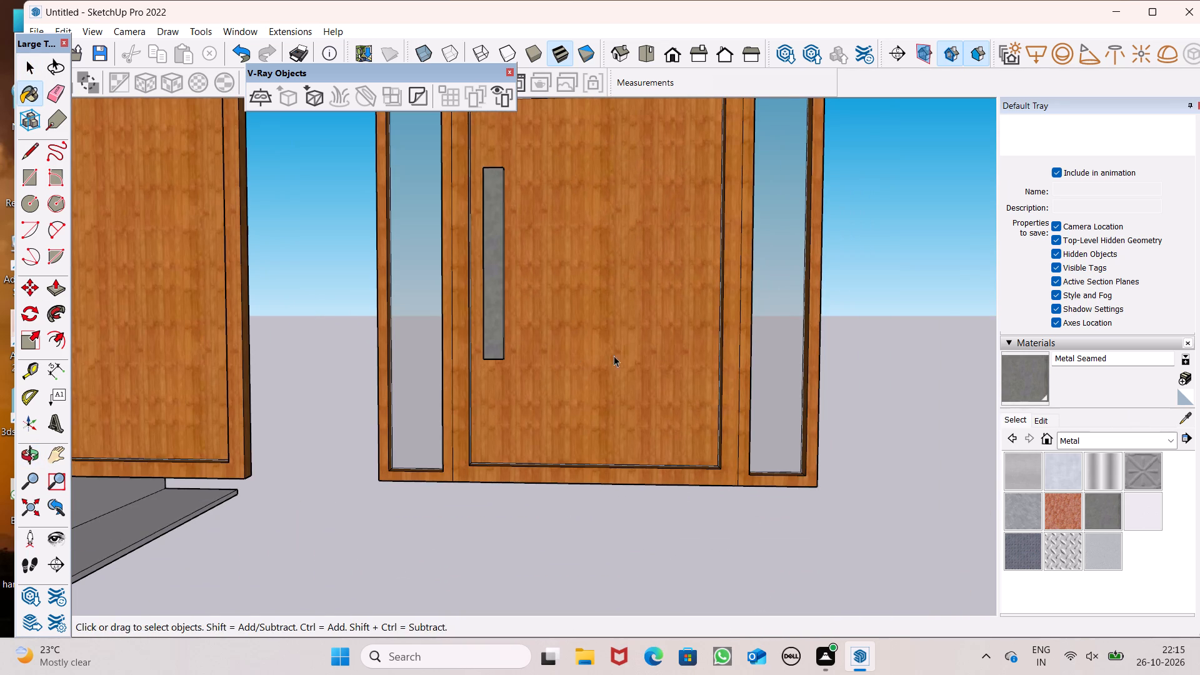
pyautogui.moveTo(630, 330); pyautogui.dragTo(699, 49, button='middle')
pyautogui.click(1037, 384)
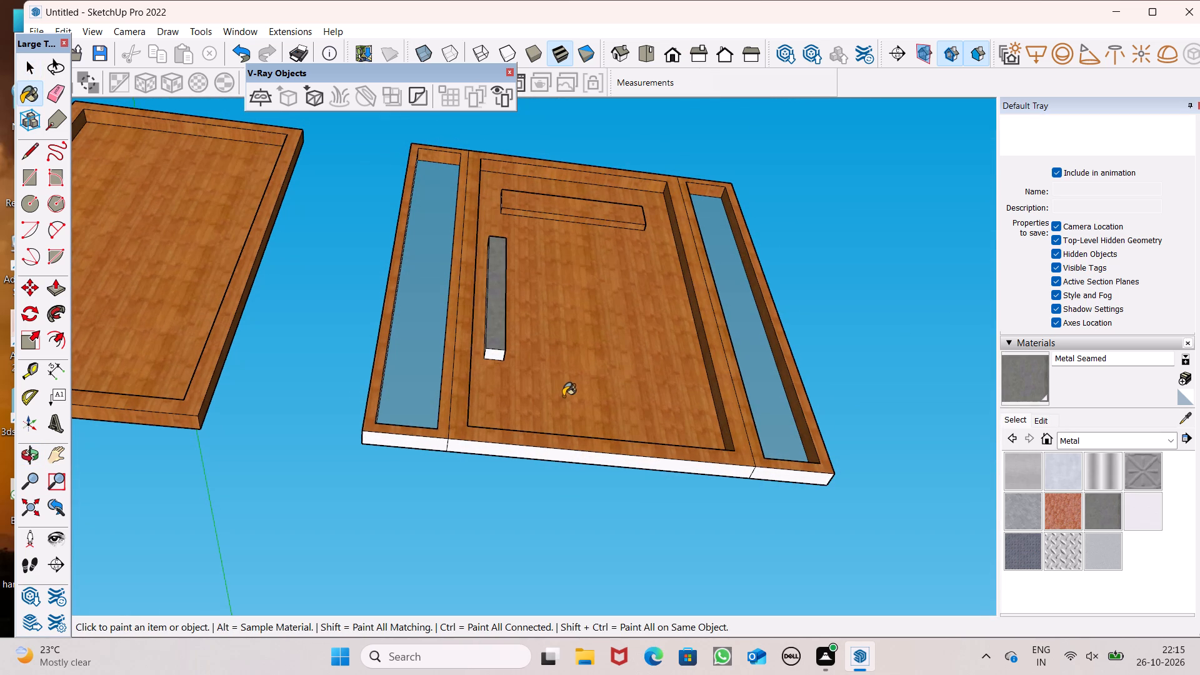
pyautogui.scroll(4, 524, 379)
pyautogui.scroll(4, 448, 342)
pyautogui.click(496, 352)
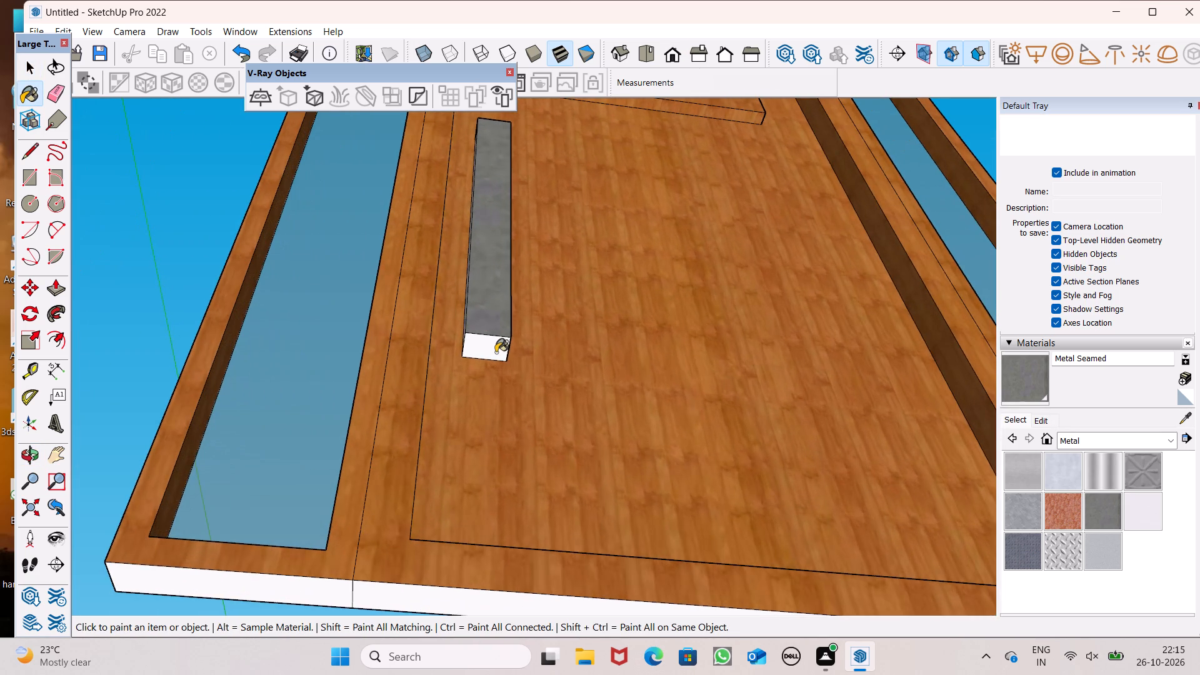
# Erase the two dividing lines across the bottom face of the sidelight door's frame.
pyautogui.scroll(-11, 580, 330)
pyautogui.moveTo(647, 365); pyautogui.dragTo(609, 207, button='middle')
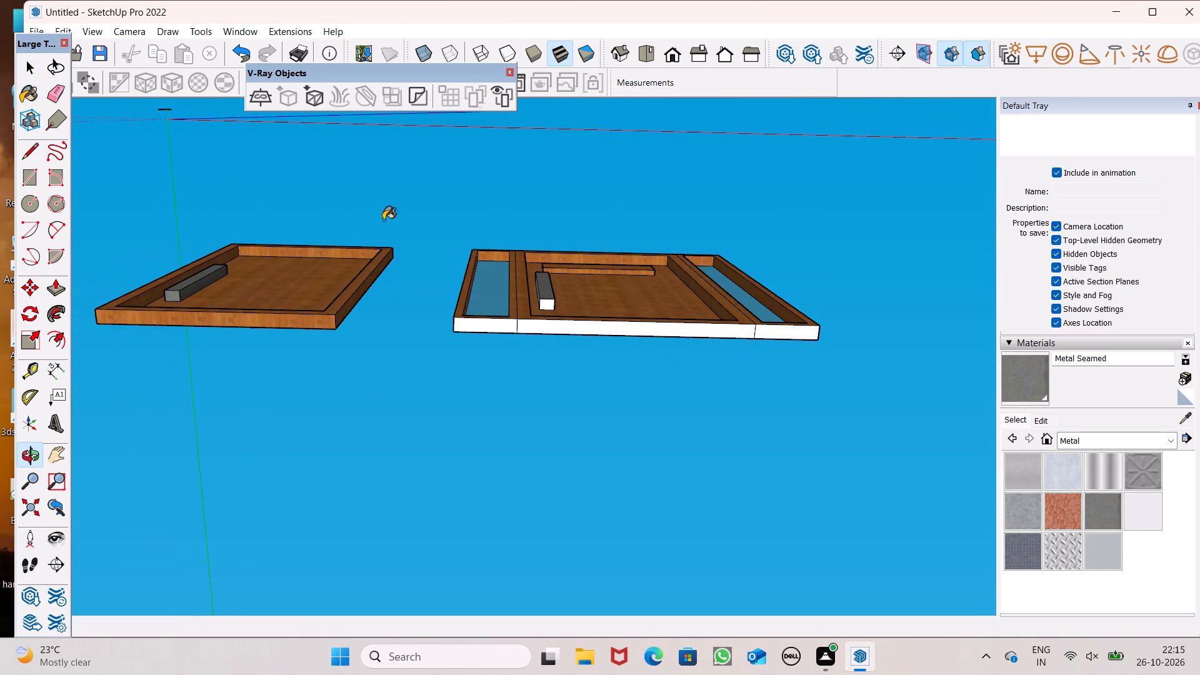
pyautogui.click(52, 99)
pyautogui.scroll(2, 399, 329)
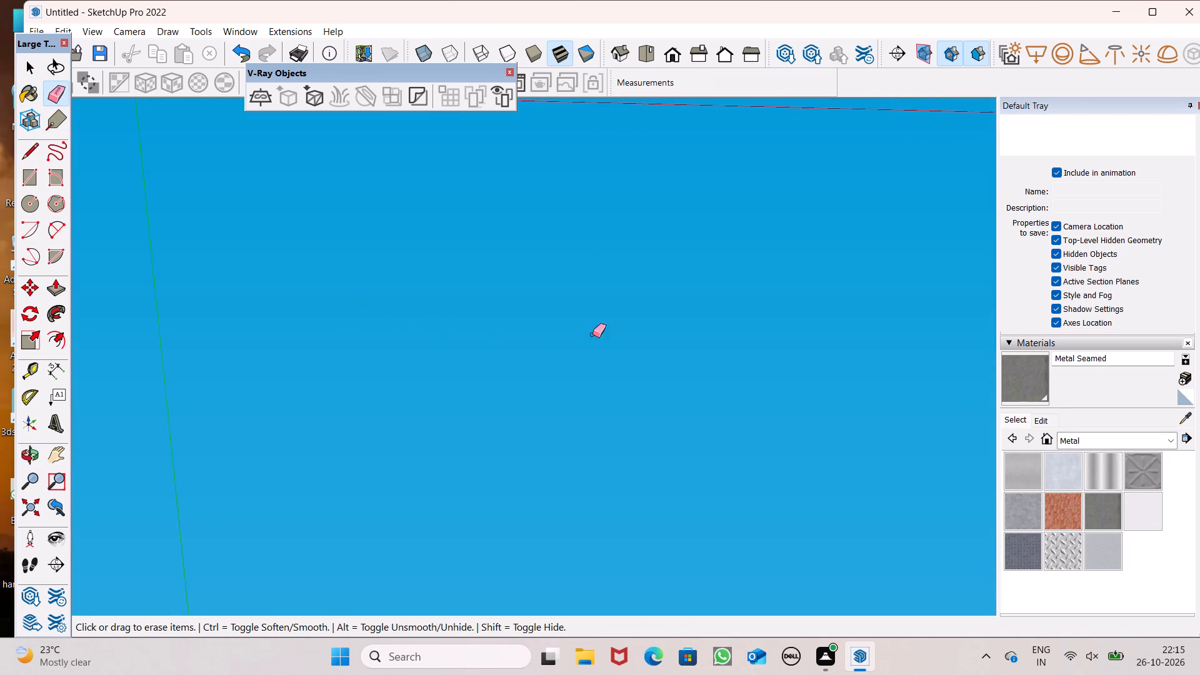
pyautogui.scroll(-4, 572, 369)
pyautogui.scroll(4, 862, 392)
pyautogui.scroll(-4, 762, 390)
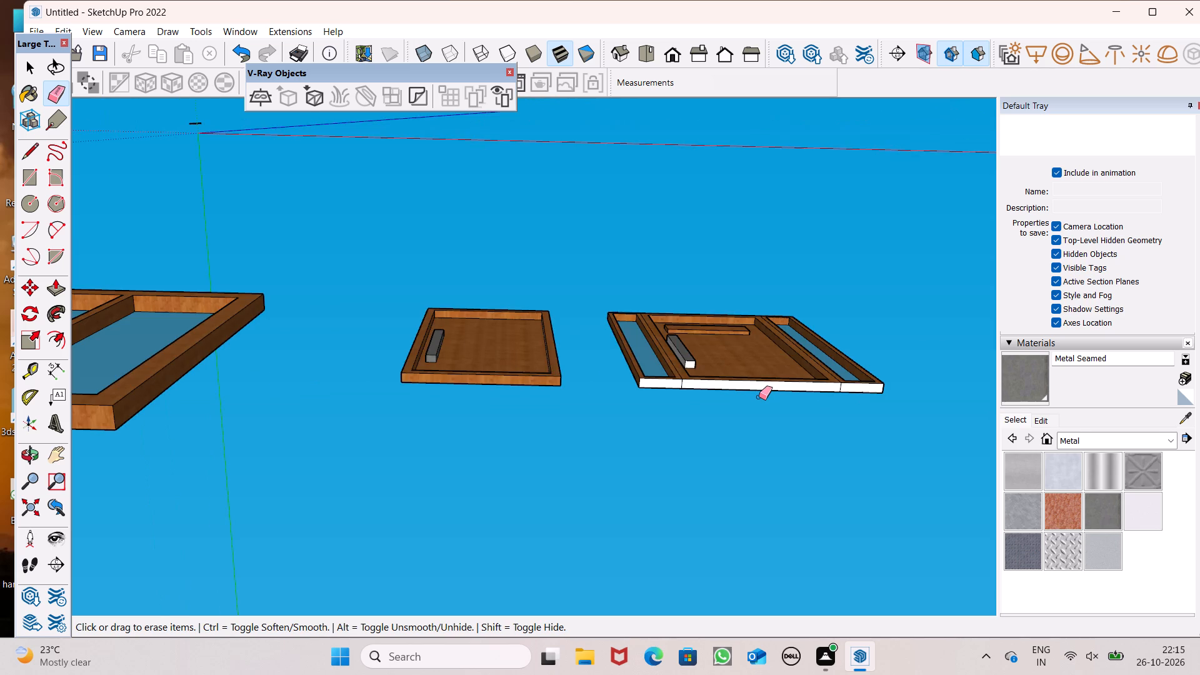
pyautogui.scroll(4, 756, 397)
pyautogui.scroll(-1, 698, 381)
pyautogui.moveTo(377, 323); pyautogui.dragTo(366, 322)
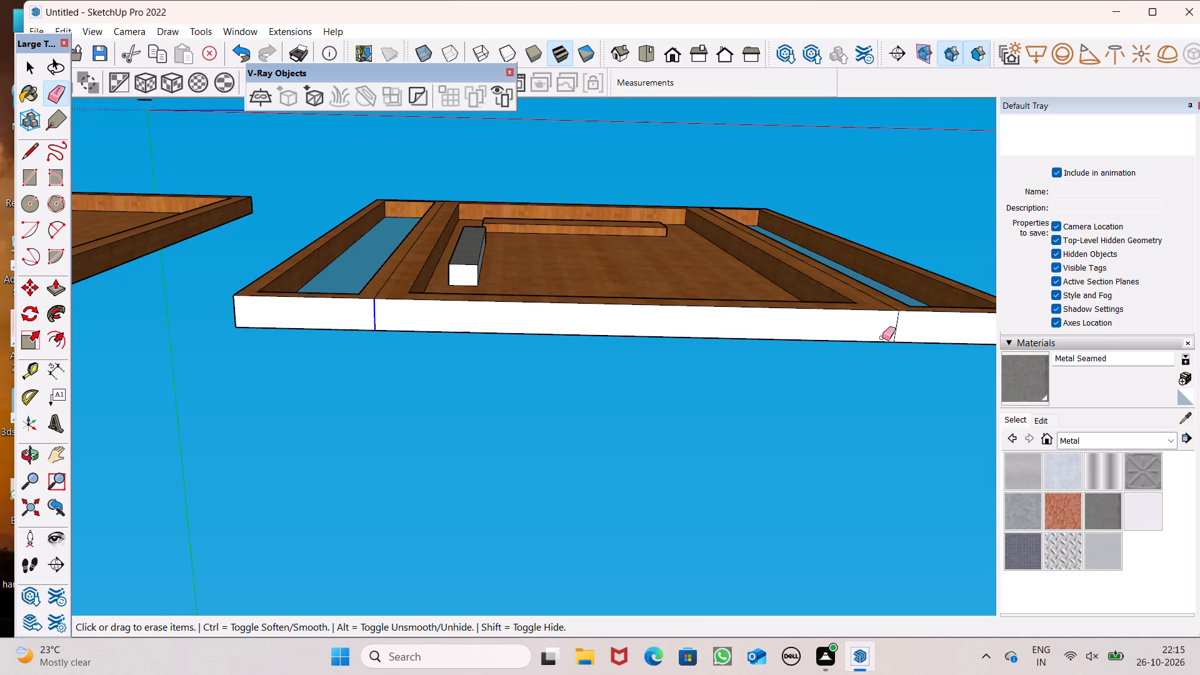
pyautogui.moveTo(907, 324); pyautogui.dragTo(894, 328)
# Choose Wood Bamboo from the Wood materials and paint the bottom face of the sidelight door's frame.
pyautogui.click(1030, 362)
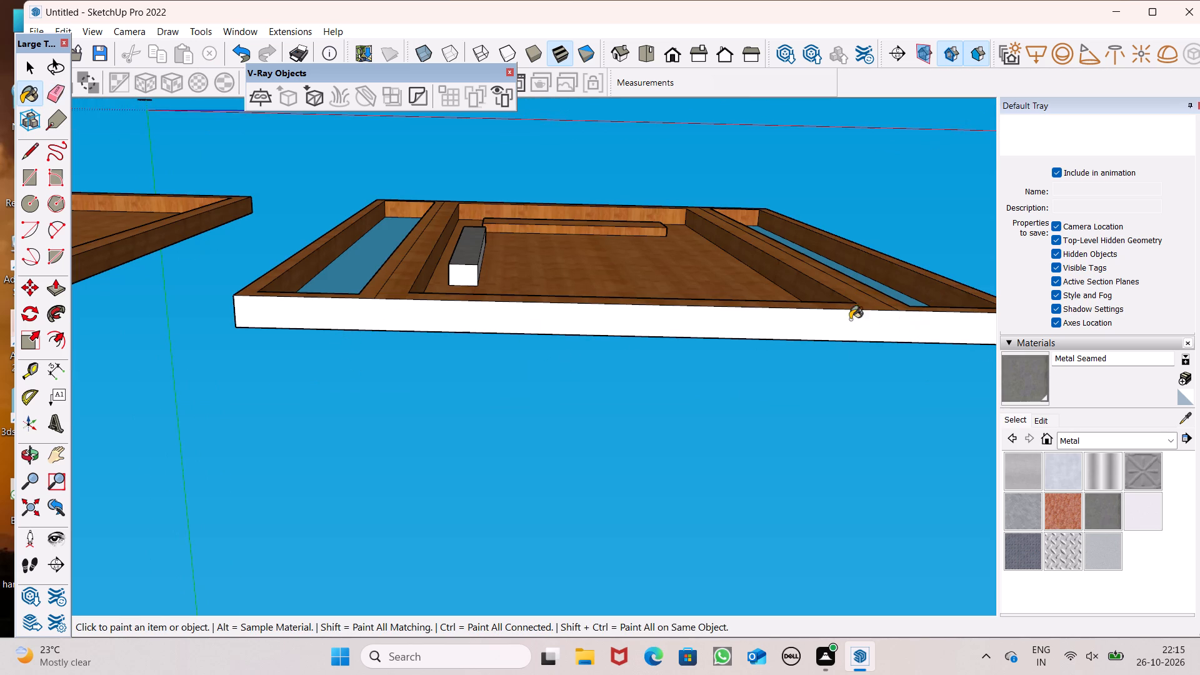
pyautogui.click(1066, 435)
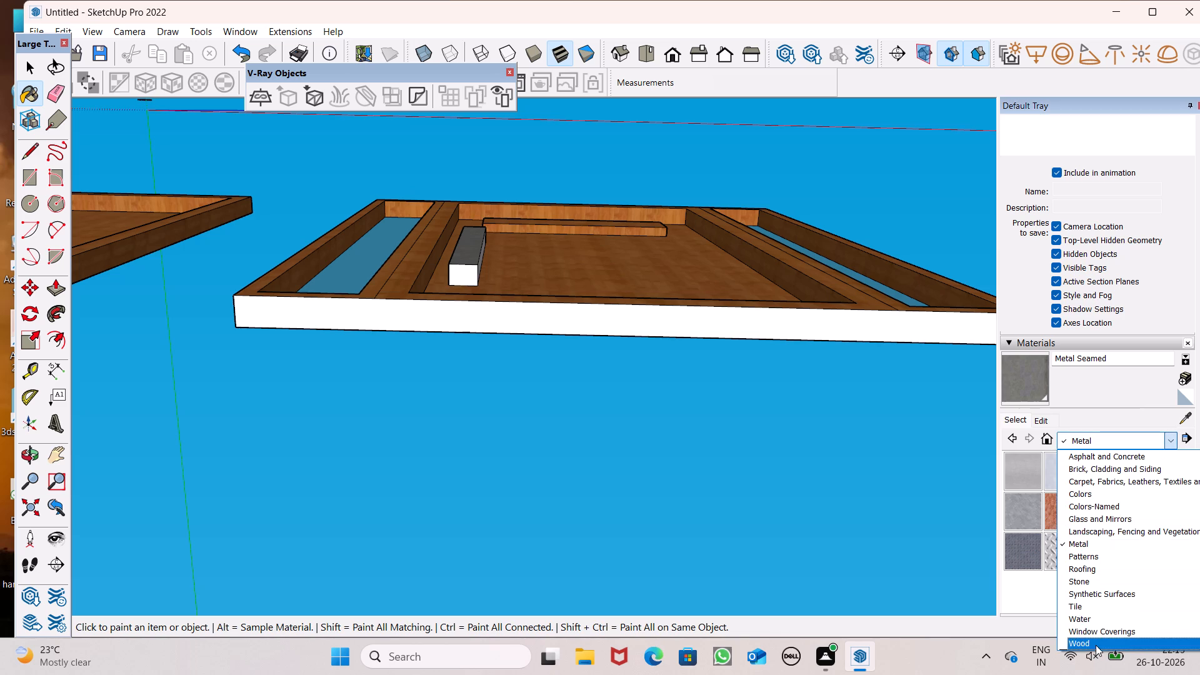
pyautogui.click(1096, 645)
pyautogui.click(1023, 468)
pyautogui.click(836, 326)
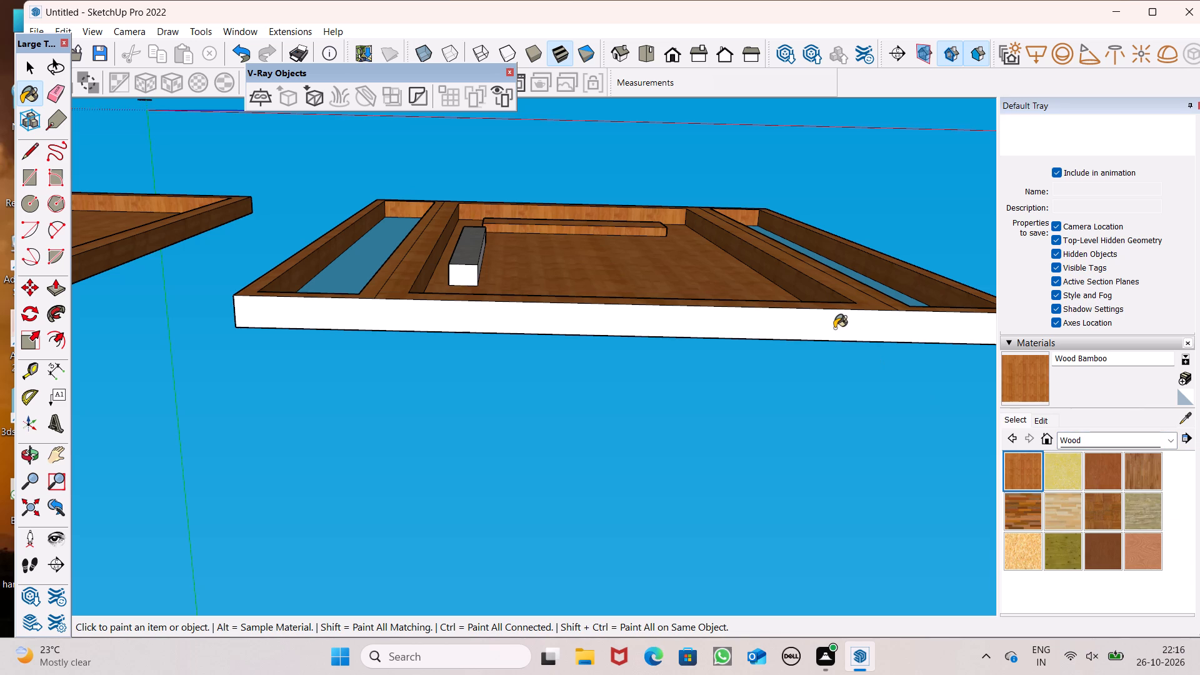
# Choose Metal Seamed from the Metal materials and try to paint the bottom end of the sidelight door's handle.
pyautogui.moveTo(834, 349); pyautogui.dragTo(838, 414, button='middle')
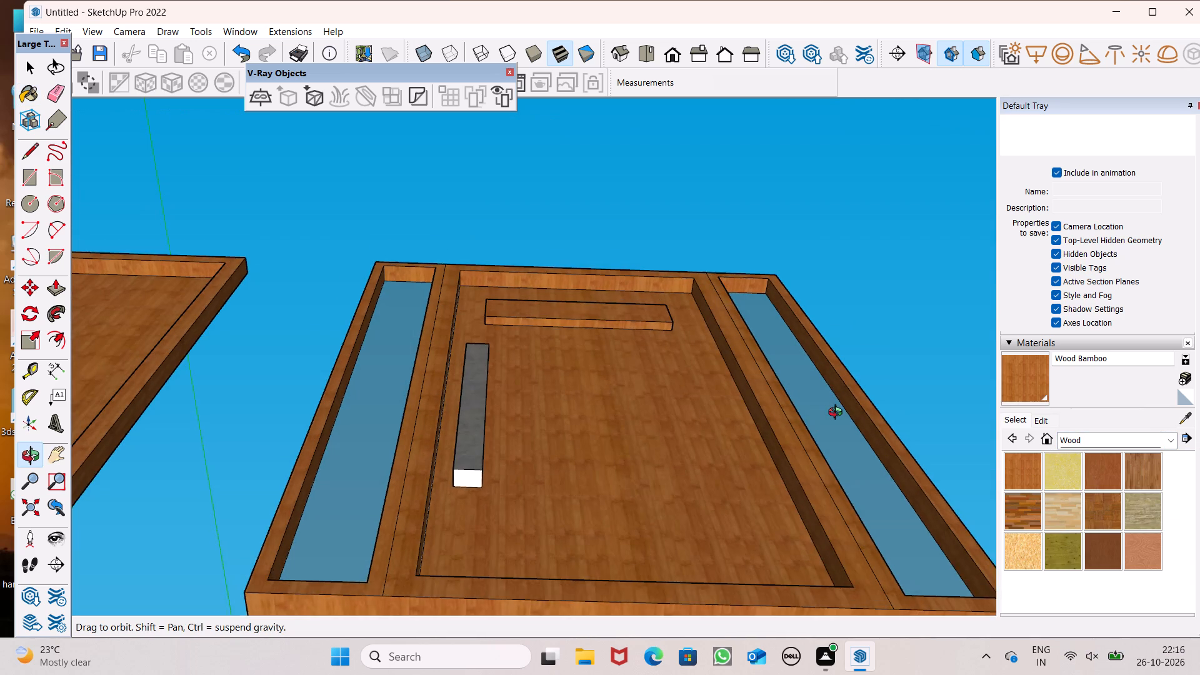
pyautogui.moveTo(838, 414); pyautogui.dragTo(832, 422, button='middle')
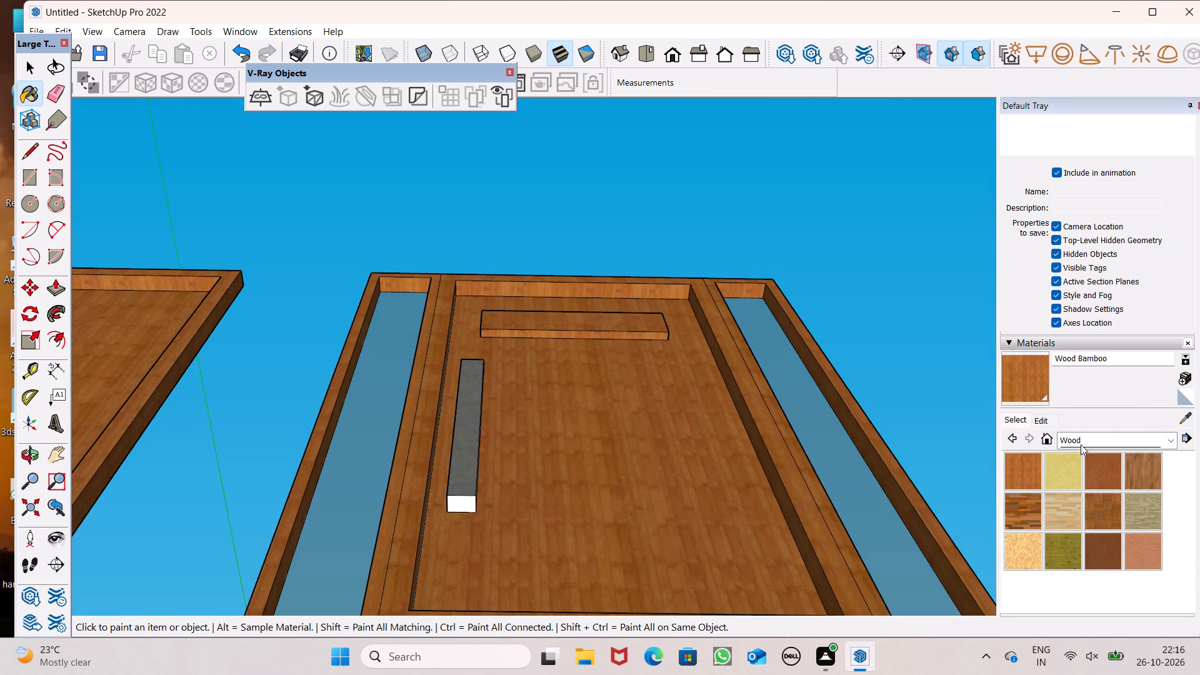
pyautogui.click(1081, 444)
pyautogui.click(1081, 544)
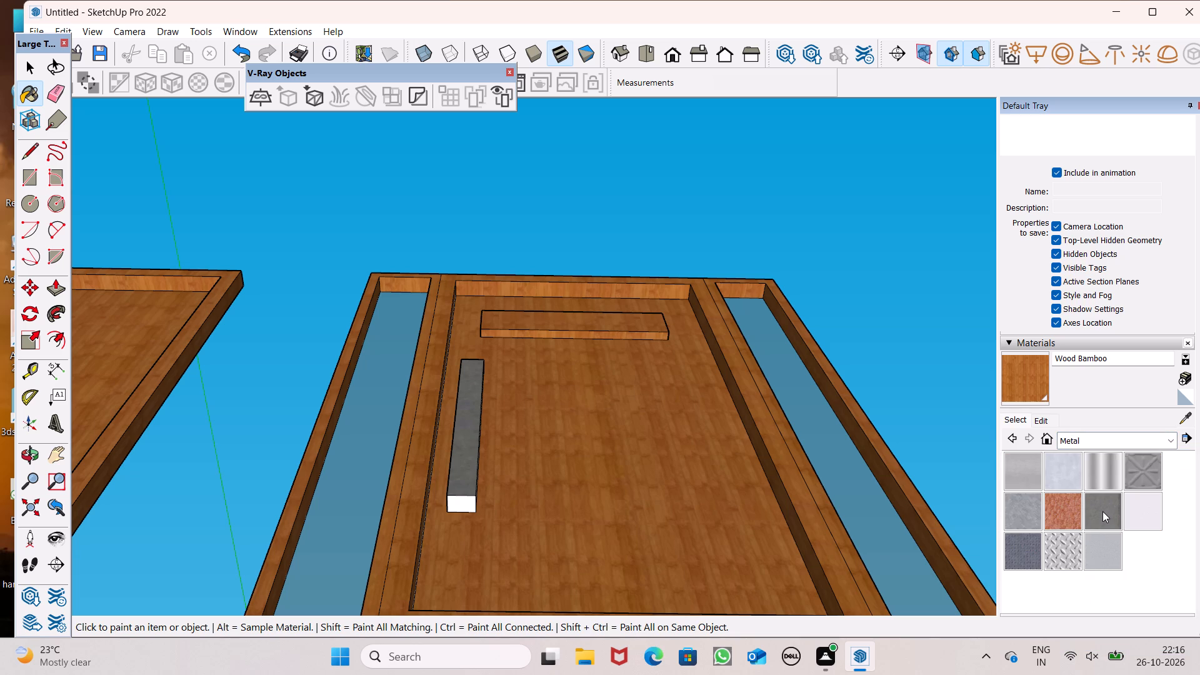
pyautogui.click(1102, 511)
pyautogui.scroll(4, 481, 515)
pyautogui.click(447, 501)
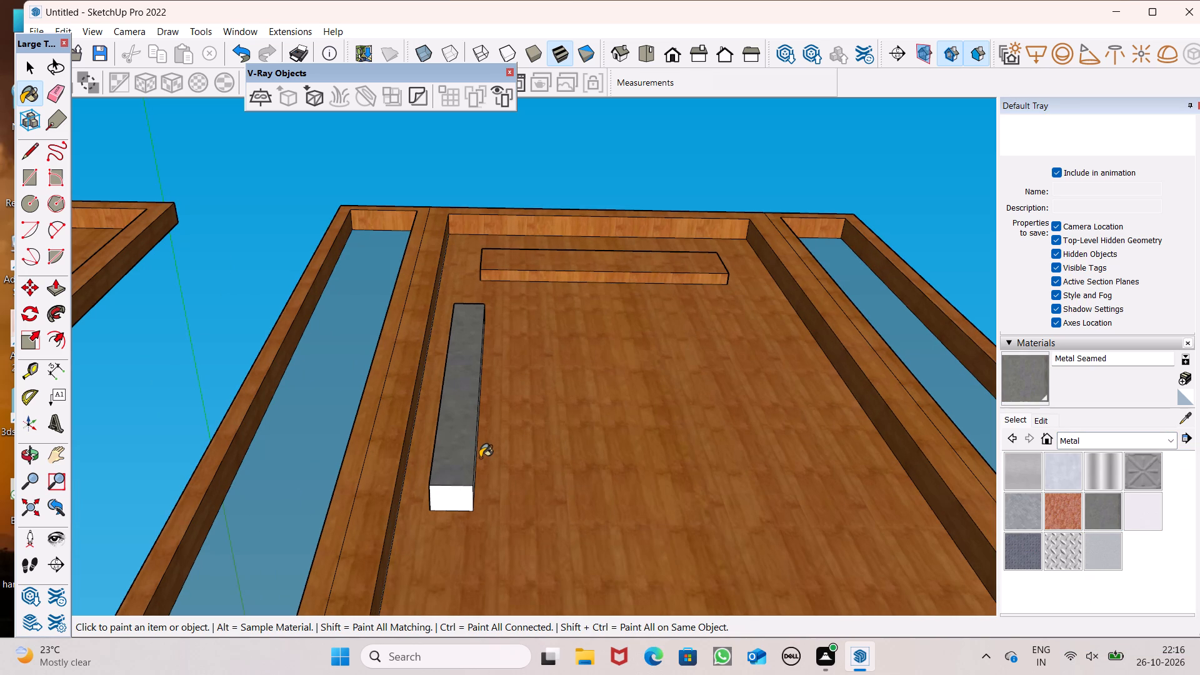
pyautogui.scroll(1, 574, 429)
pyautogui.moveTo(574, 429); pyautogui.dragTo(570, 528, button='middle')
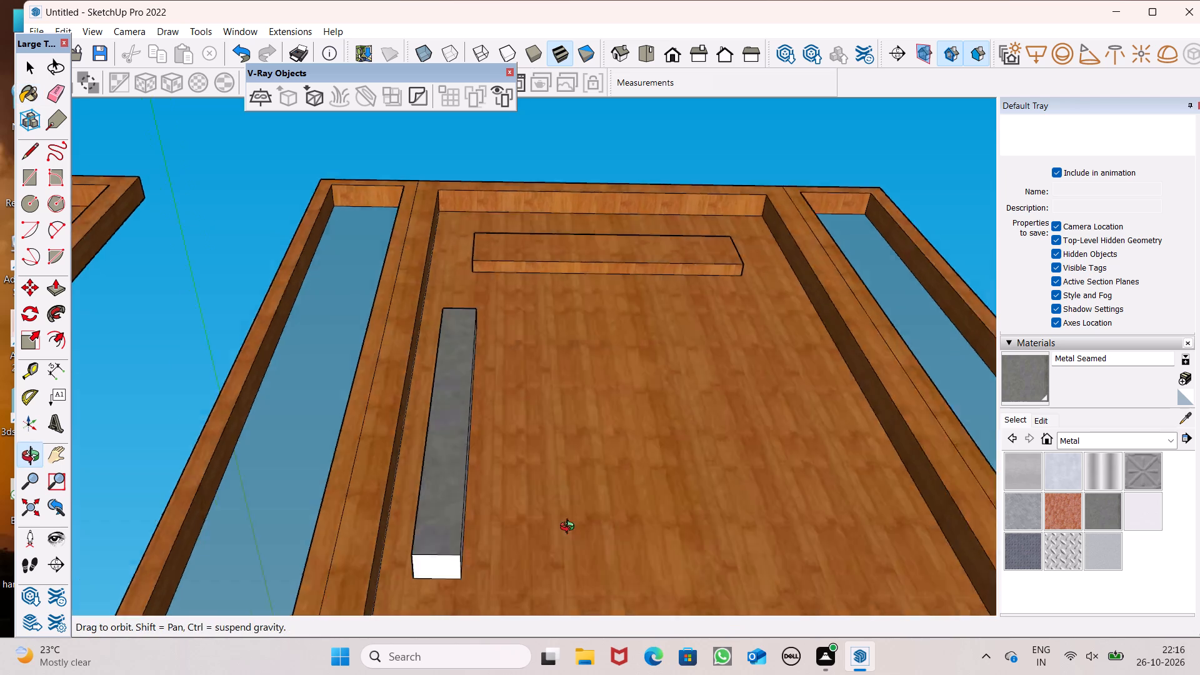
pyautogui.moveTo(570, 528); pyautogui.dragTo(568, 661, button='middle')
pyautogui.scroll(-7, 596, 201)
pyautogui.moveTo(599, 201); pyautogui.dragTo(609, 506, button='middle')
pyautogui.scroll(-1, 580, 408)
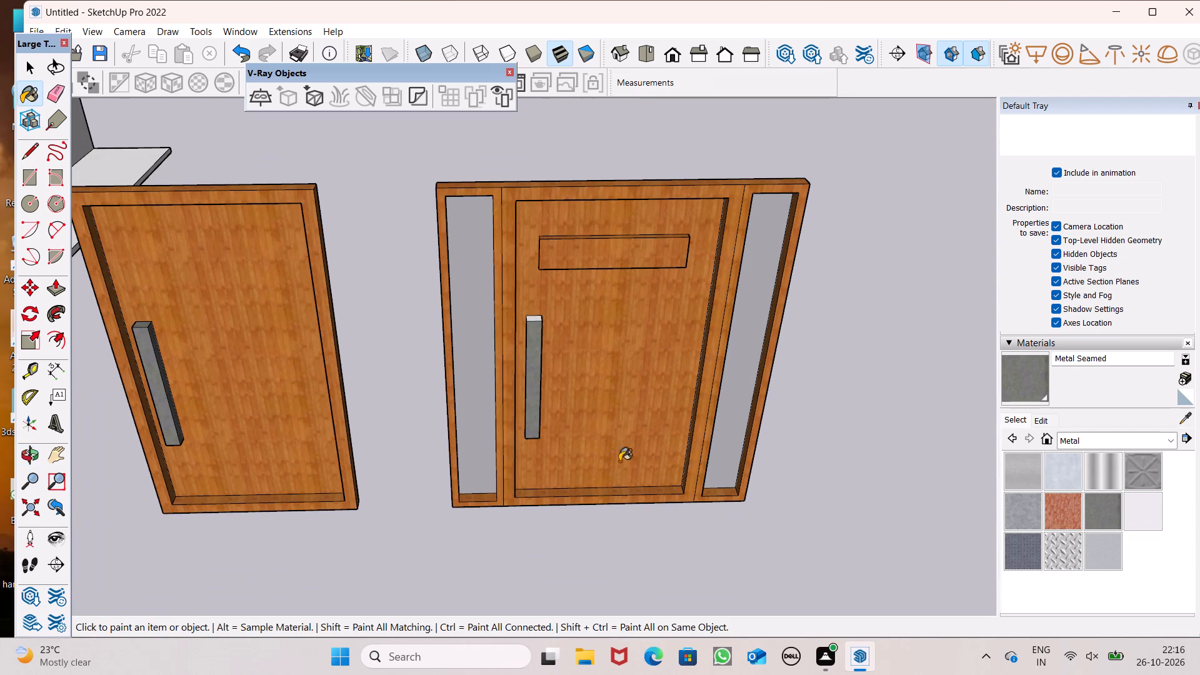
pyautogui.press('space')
# Select the whole two-pane window with all its connected geometry and make it a group.
pyautogui.scroll(-3, 657, 507)
pyautogui.moveTo(719, 521); pyautogui.dragTo(0, 432, button='middle')
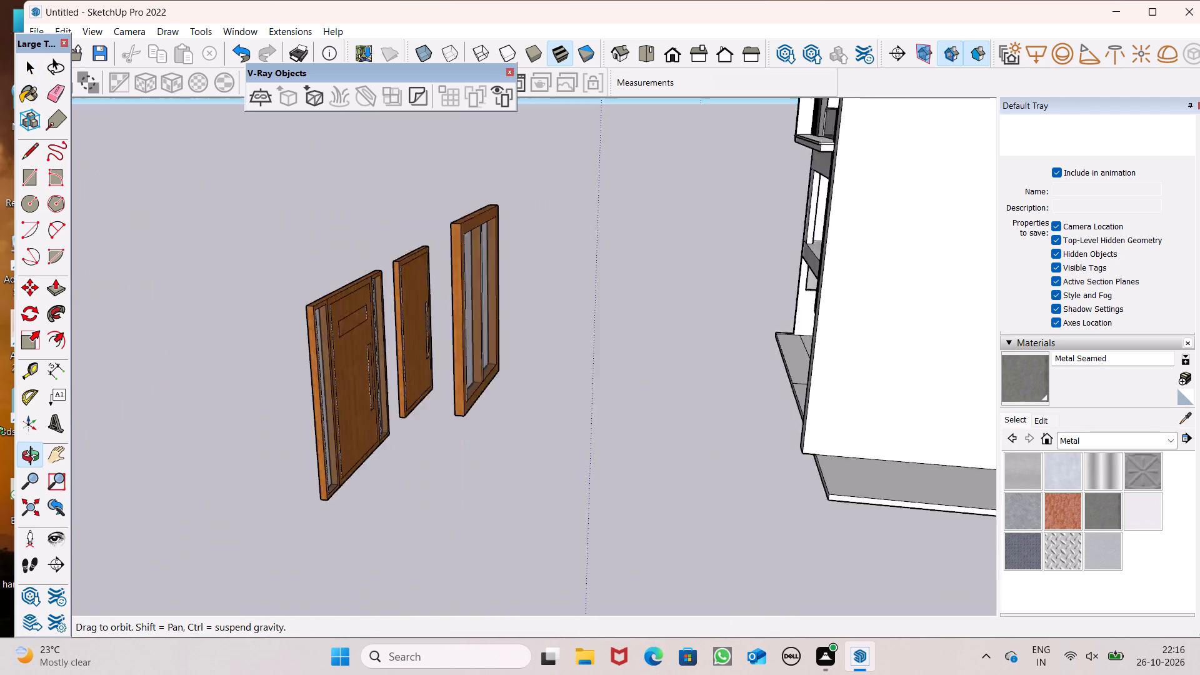
pyautogui.moveTo(0, 432); pyautogui.dragTo(704, 381, button='middle')
pyautogui.scroll(-4, 696, 384)
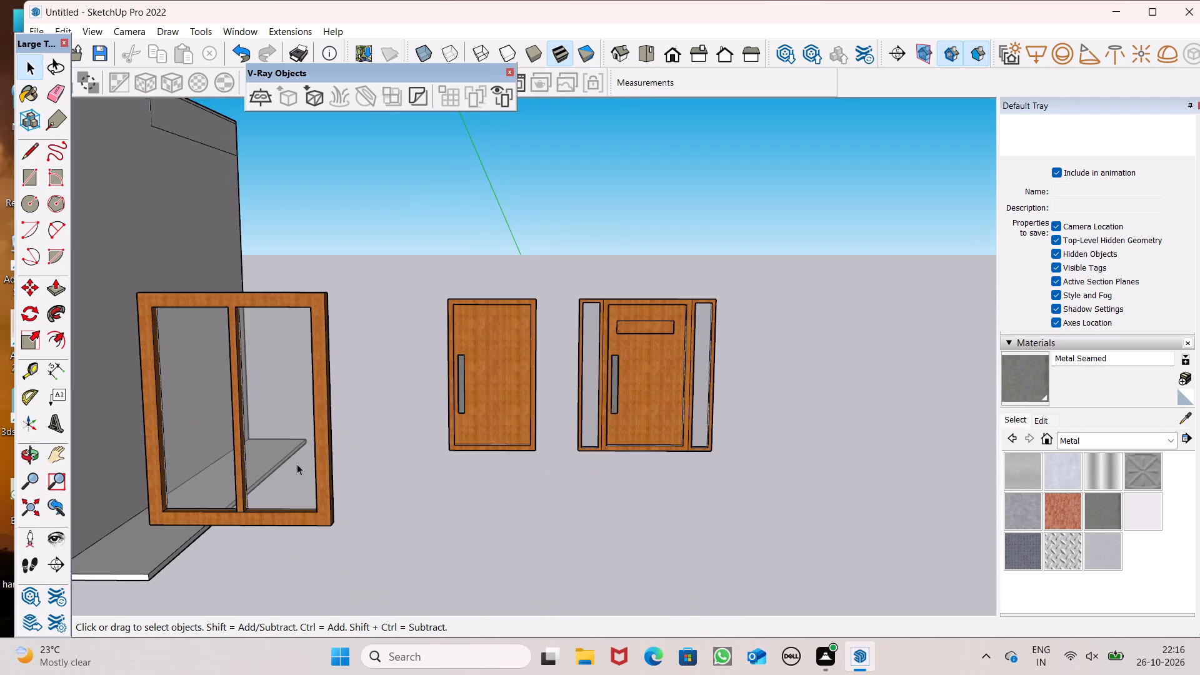
pyautogui.scroll(3, 296, 464)
pyautogui.tripleClick(296, 464)
pyautogui.click(296, 464)
pyautogui.rightClick(296, 464)
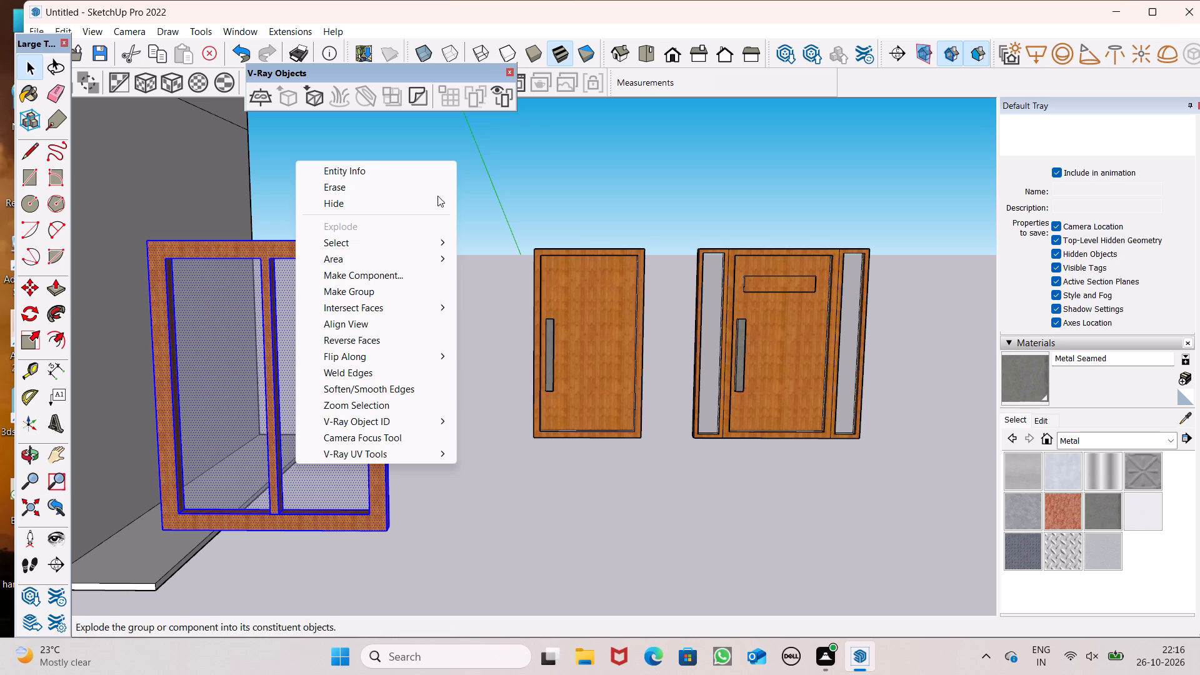
pyautogui.click(413, 288)
pyautogui.click(500, 424)
# Select the whole plain door, including its frame and handle, and make it a group.
pyautogui.tripleClick(566, 399)
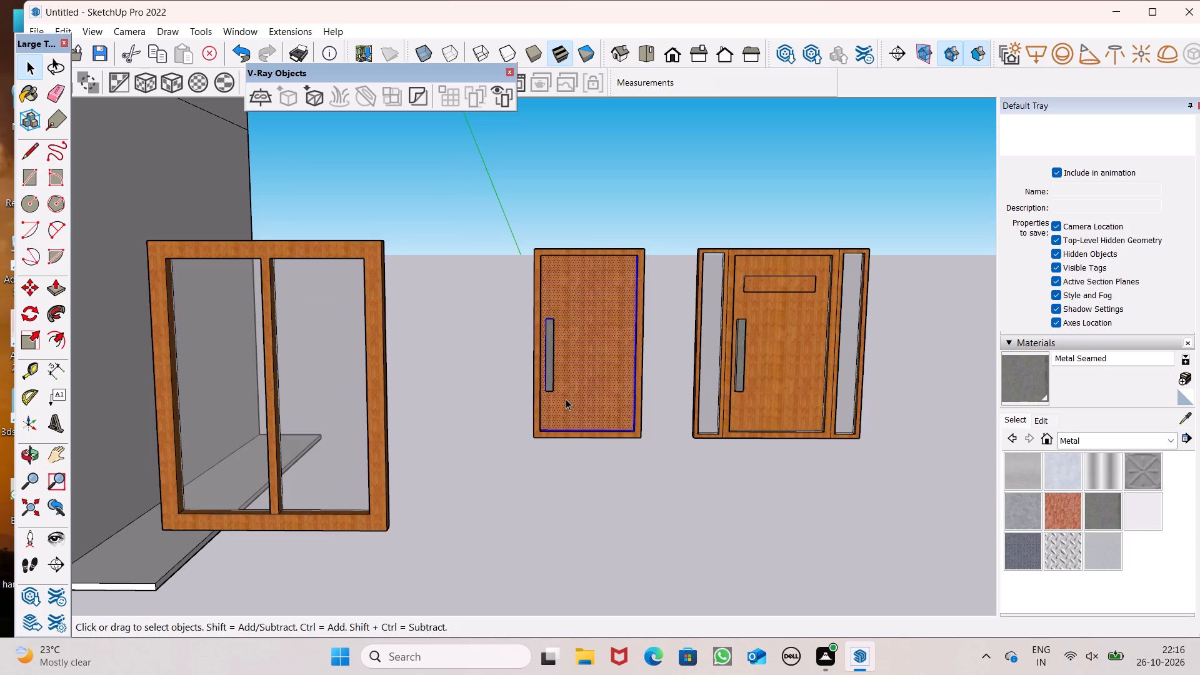
pyautogui.click(566, 399)
pyautogui.rightClick(566, 399)
pyautogui.click(631, 224)
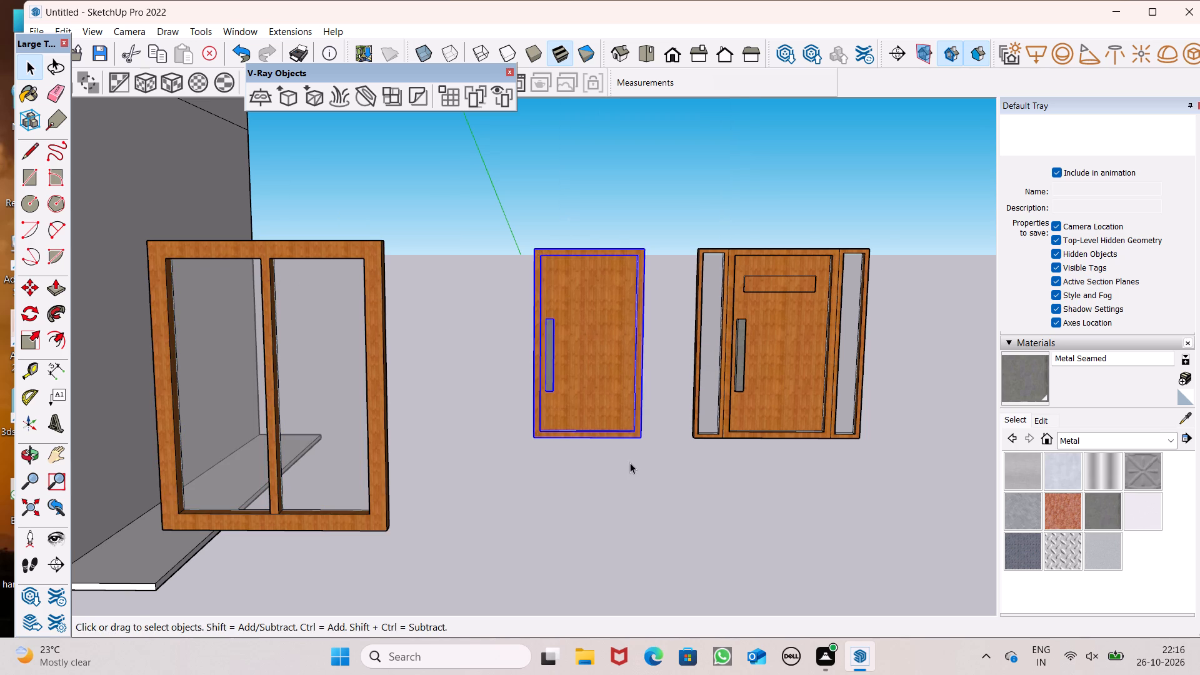
pyautogui.click(631, 463)
# Select the whole sidelight door with its frame, glass and handle, and make it a group.
pyautogui.tripleClick(741, 392)
pyautogui.click(741, 392)
pyautogui.rightClick(741, 392)
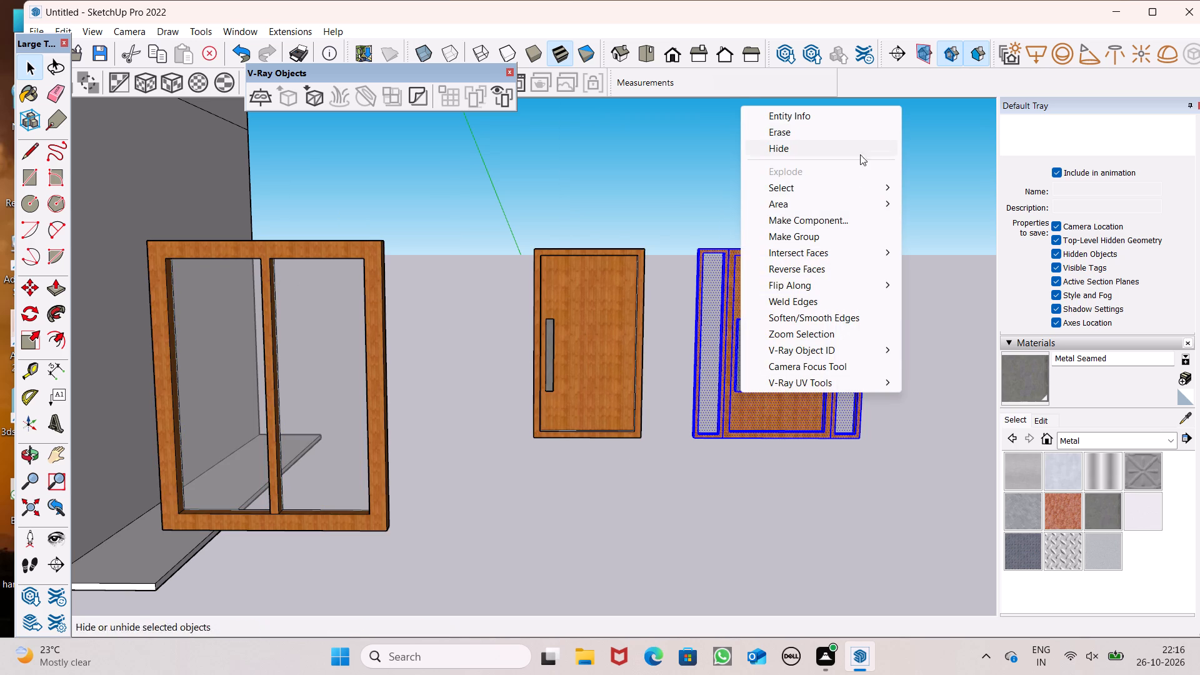
pyautogui.click(847, 238)
pyautogui.scroll(-6, 857, 288)
pyautogui.scroll(-3, 867, 352)
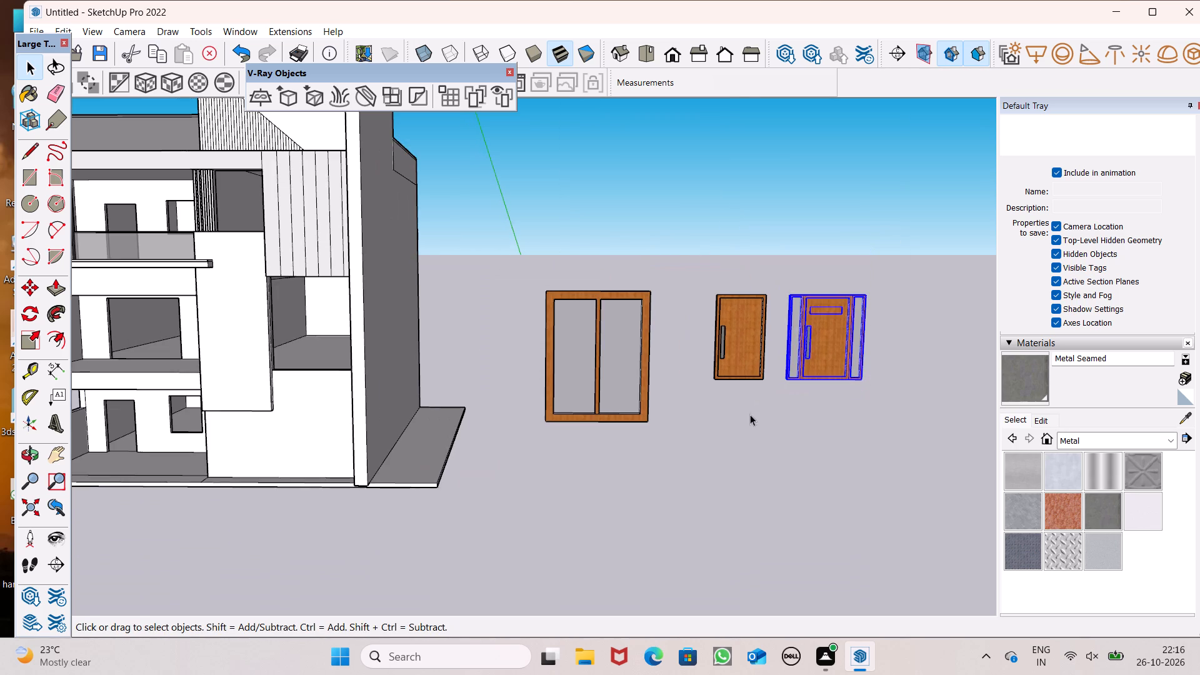
pyautogui.click(750, 414)
# Move the two-pane window group about 49' 5" to the front of the house's ground floor.
pyautogui.scroll(-6, 753, 352)
pyautogui.click(659, 352)
pyautogui.scroll(-3, 722, 351)
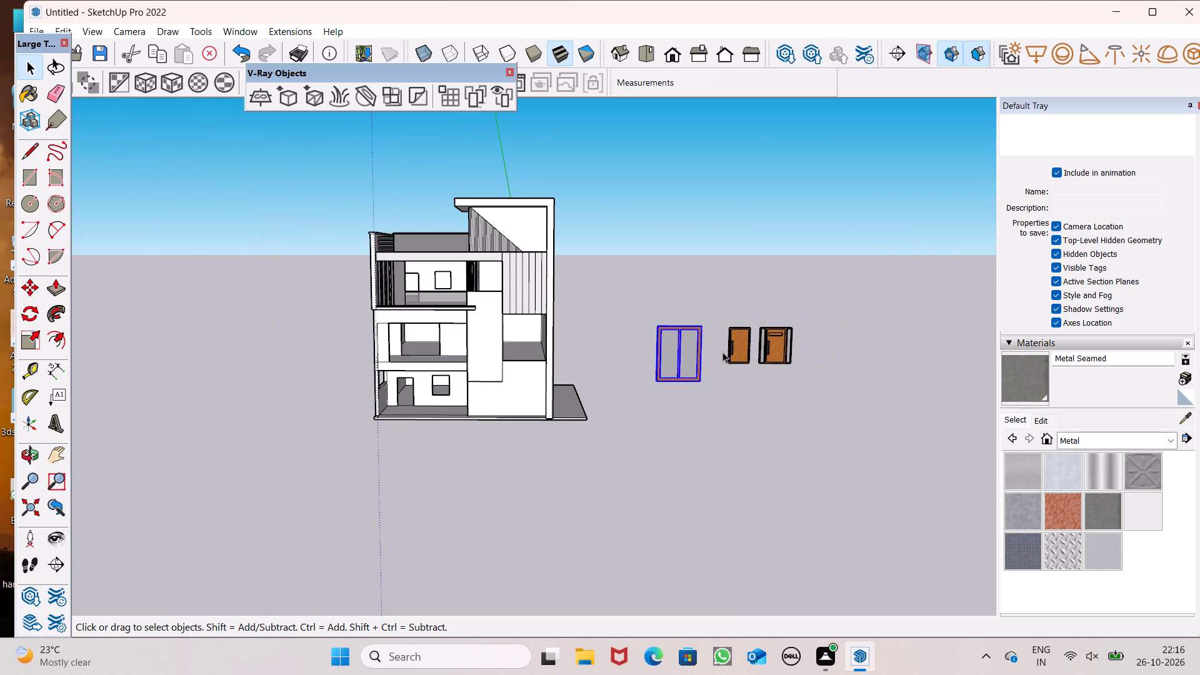
pyautogui.press('m')
pyautogui.press('Return')
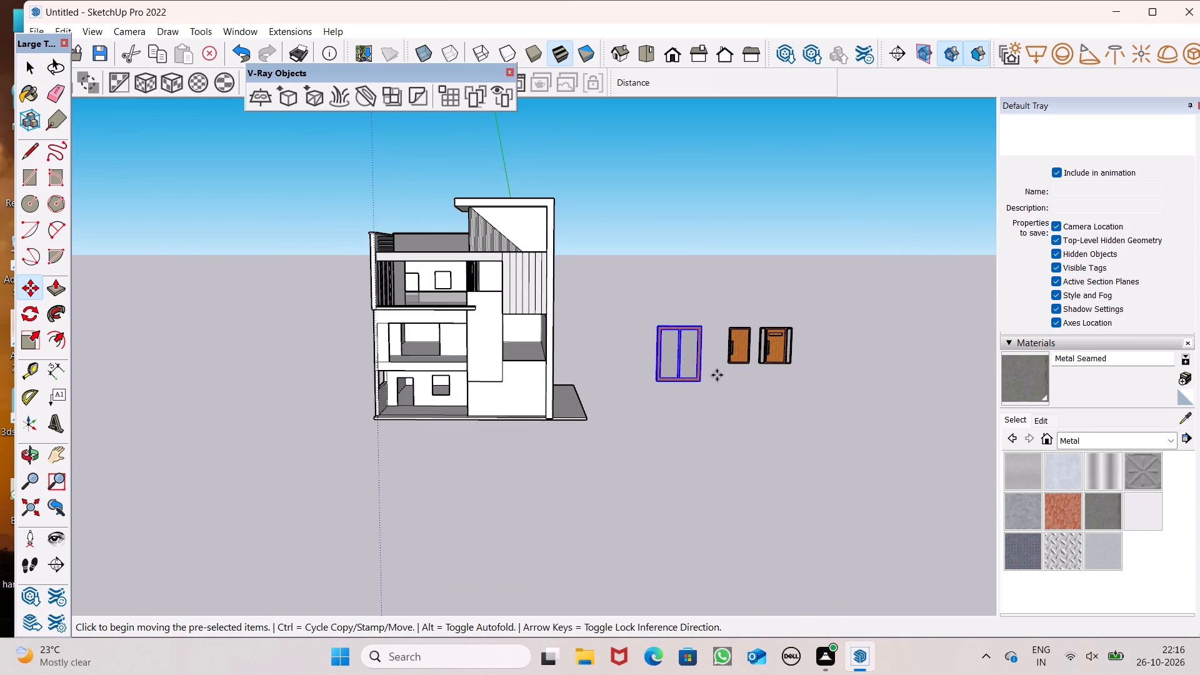
pyautogui.moveTo(704, 378); pyautogui.dragTo(452, 414)
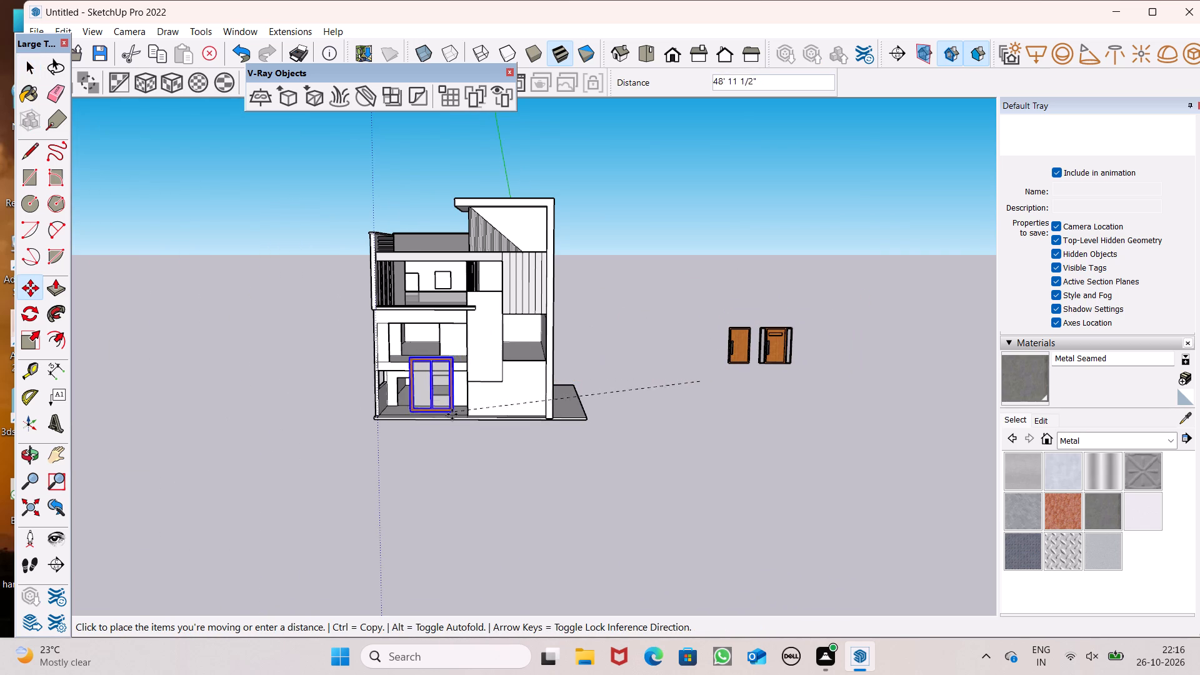
pyautogui.moveTo(452, 414); pyautogui.dragTo(454, 432)
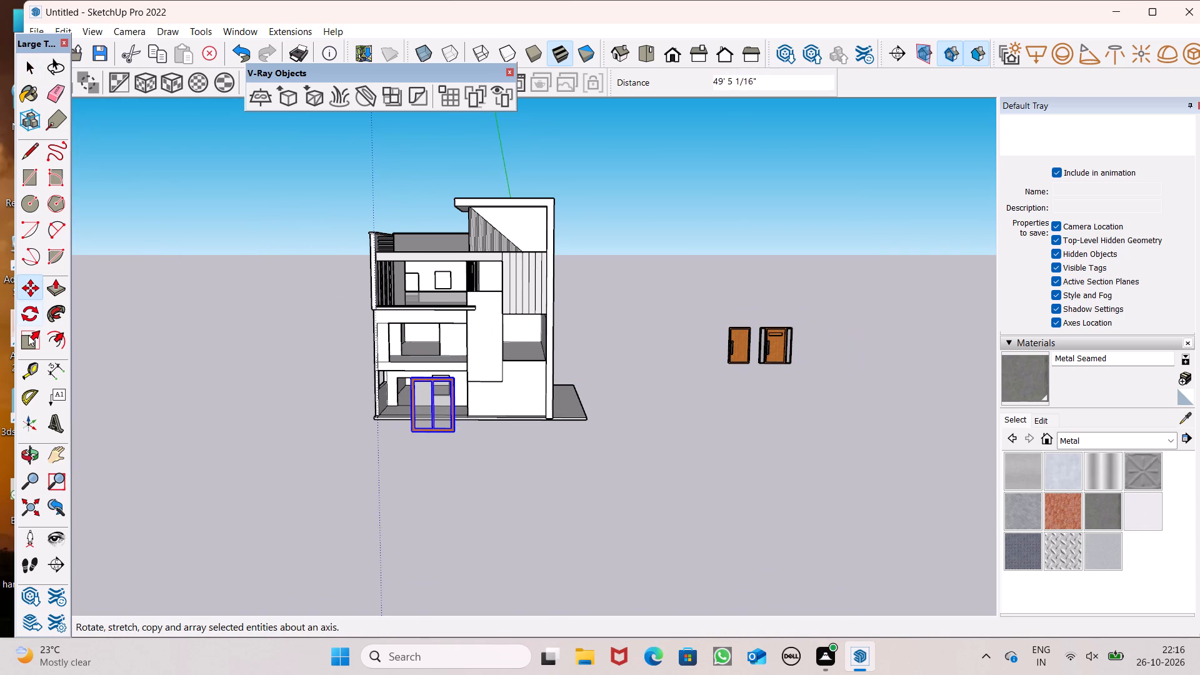
# Scale the window group down uniformly from its upper corner to roughly the size of the ground-floor window opening.
pyautogui.click(28, 335)
pyautogui.scroll(7, 386, 385)
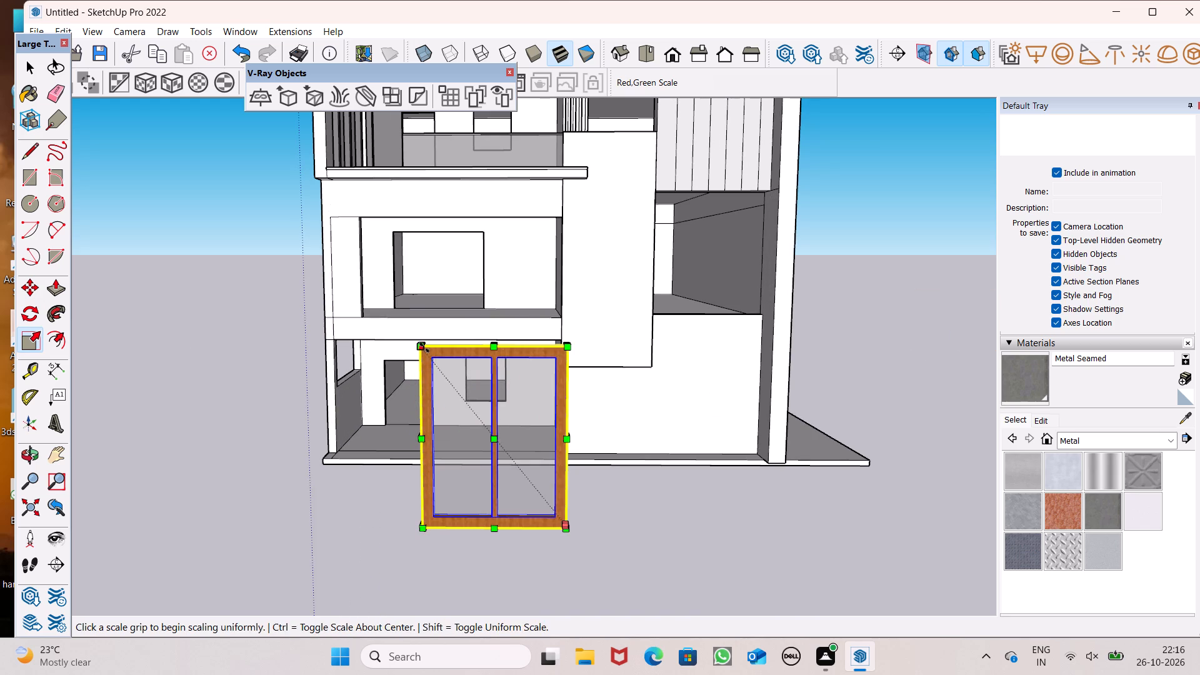
pyautogui.moveTo(424, 347); pyautogui.dragTo(485, 469)
pyautogui.press('space')
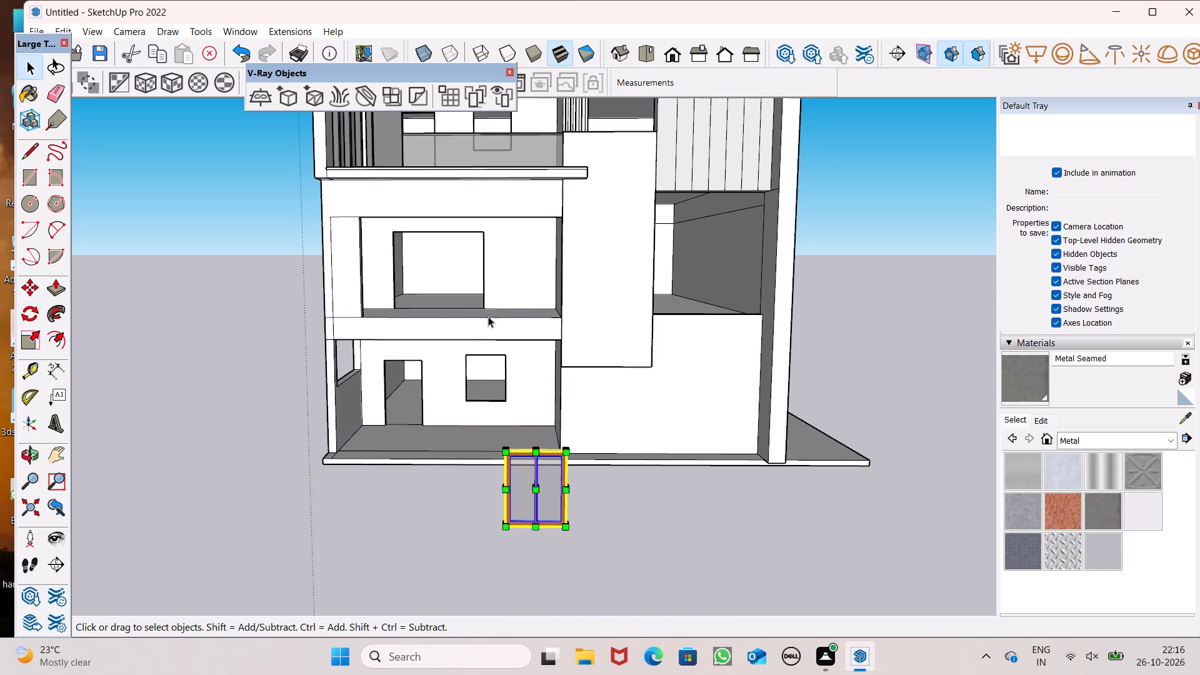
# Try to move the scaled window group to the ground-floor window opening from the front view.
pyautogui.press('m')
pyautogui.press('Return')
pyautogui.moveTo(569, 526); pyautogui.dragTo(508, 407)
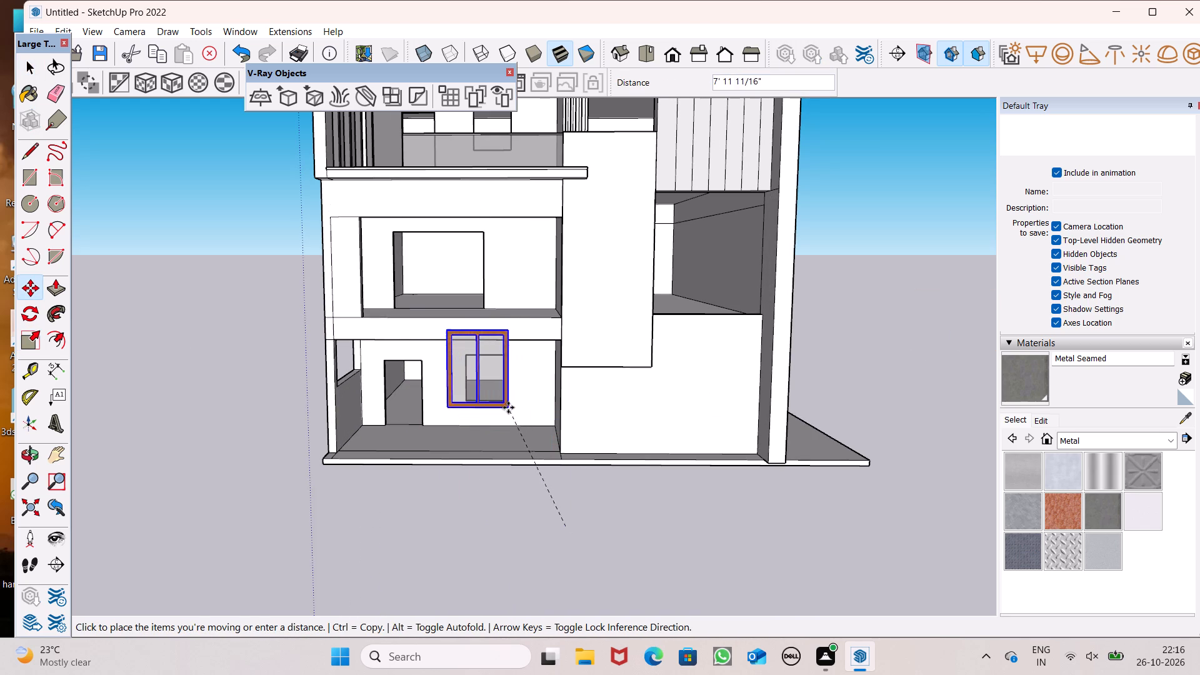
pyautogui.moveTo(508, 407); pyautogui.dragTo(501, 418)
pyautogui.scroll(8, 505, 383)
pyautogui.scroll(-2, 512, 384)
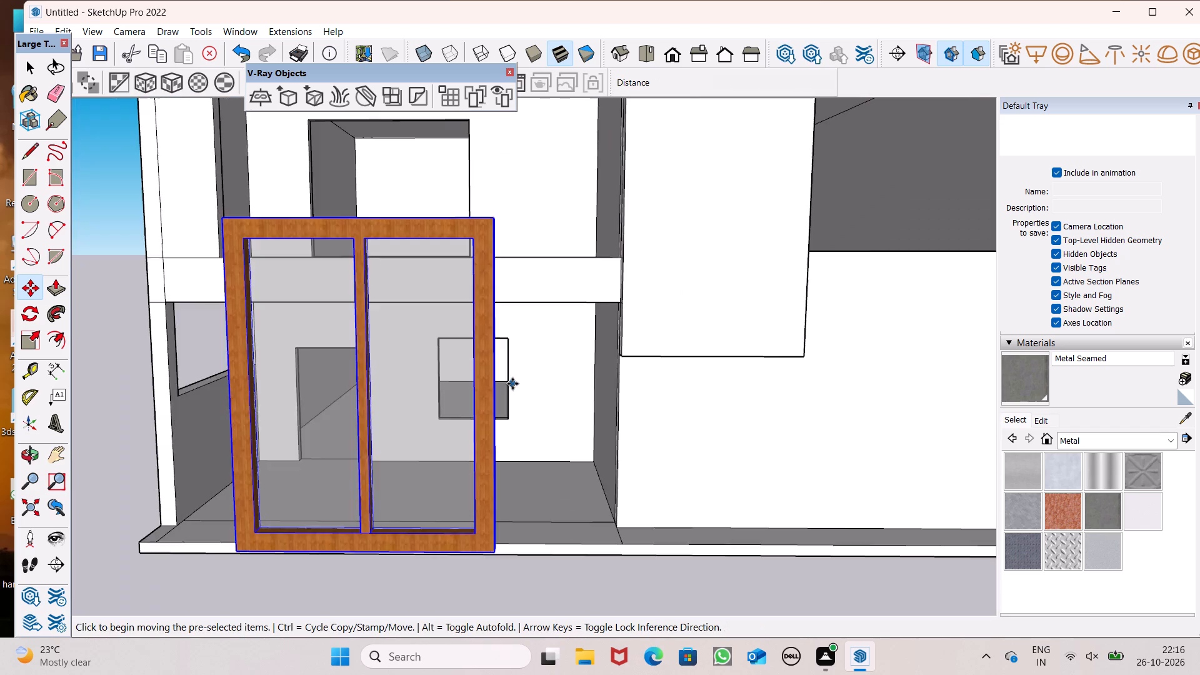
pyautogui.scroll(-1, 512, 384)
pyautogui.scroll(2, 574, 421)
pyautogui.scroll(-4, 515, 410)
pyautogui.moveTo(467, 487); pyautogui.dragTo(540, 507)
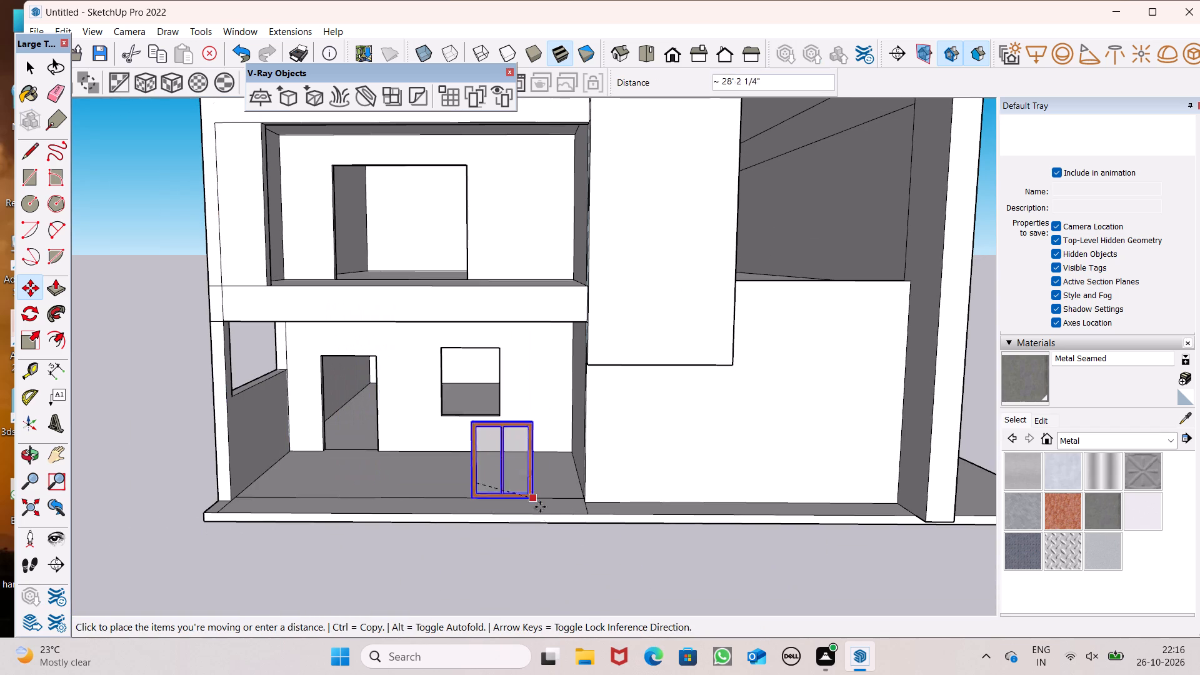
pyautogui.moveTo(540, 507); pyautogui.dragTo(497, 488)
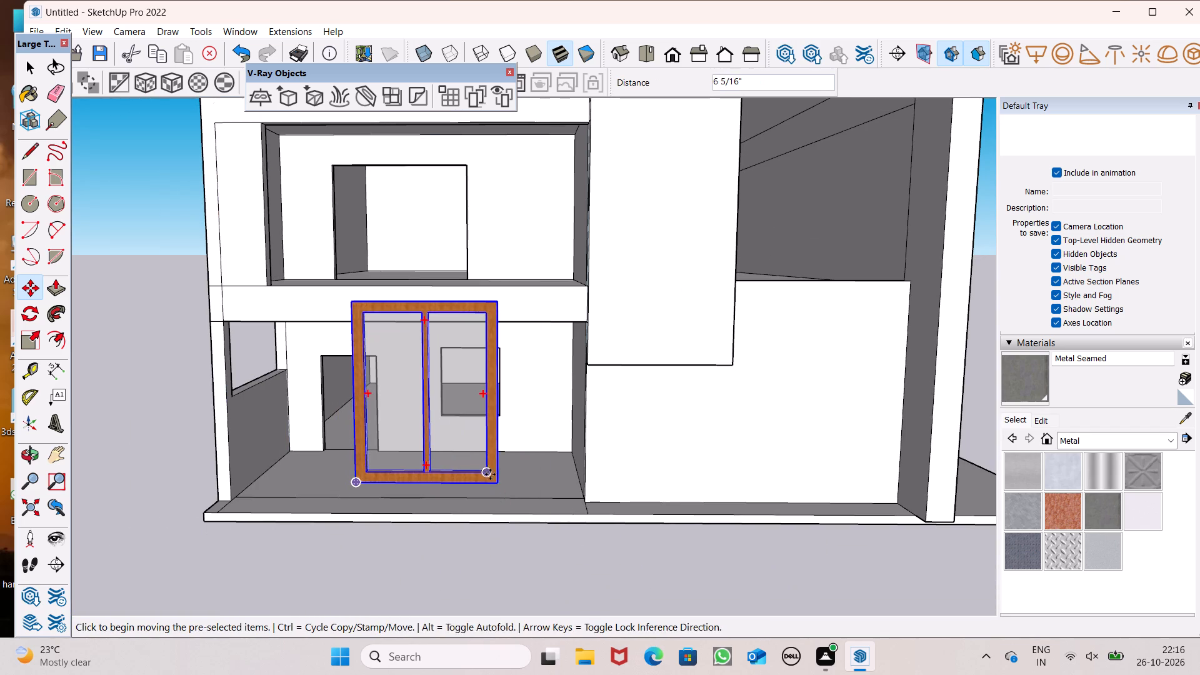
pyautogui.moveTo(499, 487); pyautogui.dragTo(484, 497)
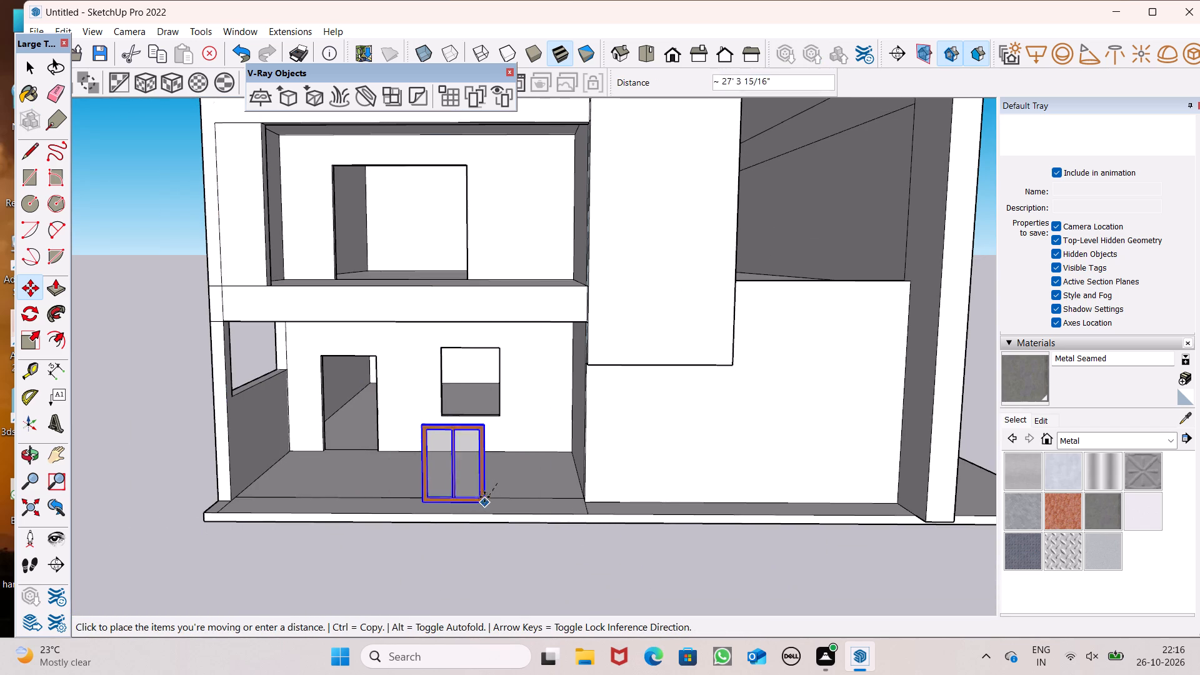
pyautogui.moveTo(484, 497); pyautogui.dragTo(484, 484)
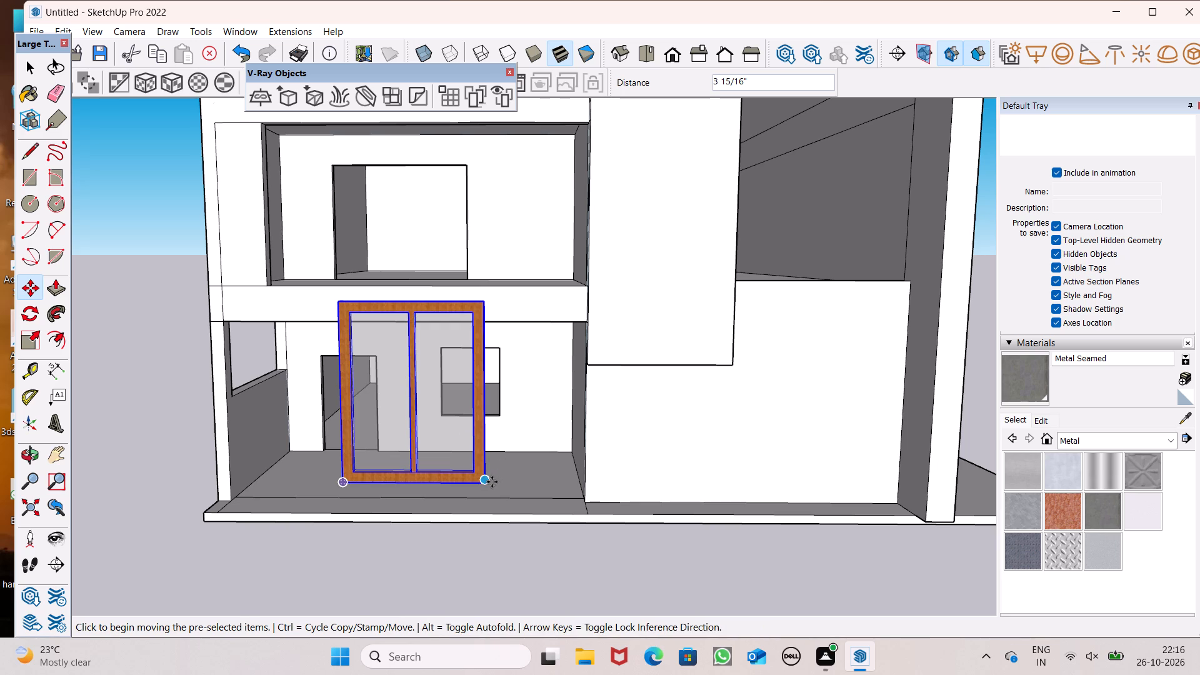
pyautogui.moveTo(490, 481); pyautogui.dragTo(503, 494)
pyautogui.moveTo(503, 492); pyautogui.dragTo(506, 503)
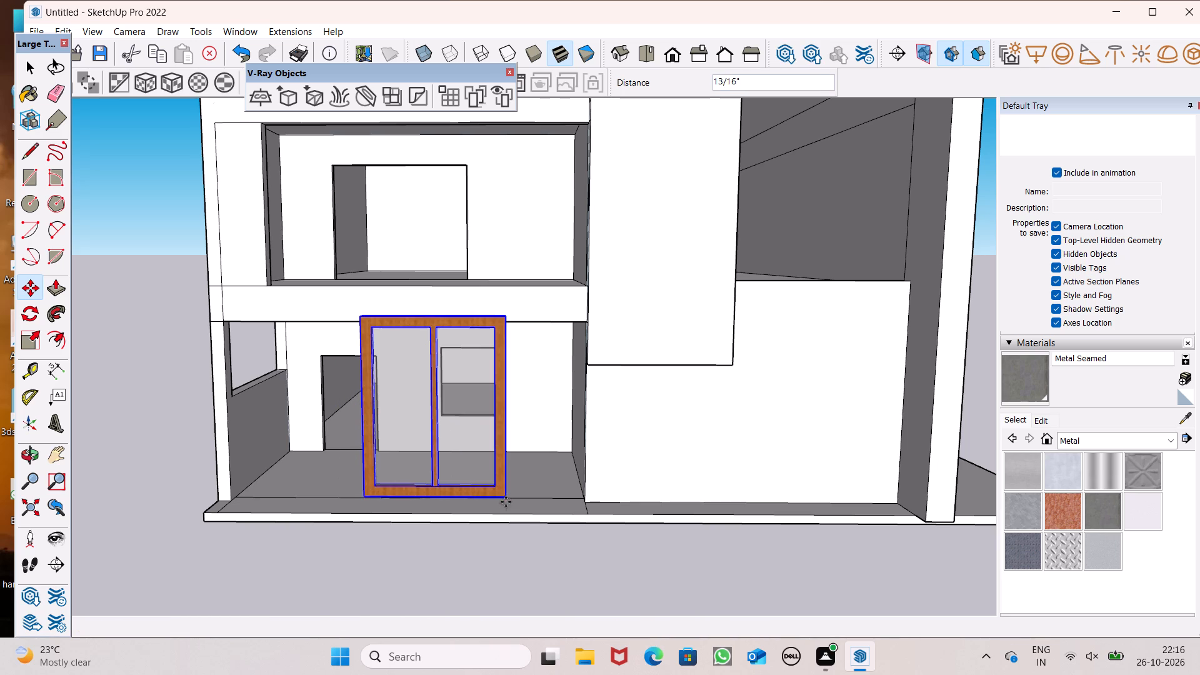
# Move the window group by its lower corner onto the matching lower corner of the ground-floor room's window opening.
pyautogui.moveTo(514, 495); pyautogui.dragTo(684, 497, button='middle')
pyautogui.scroll(-3, 547, 448)
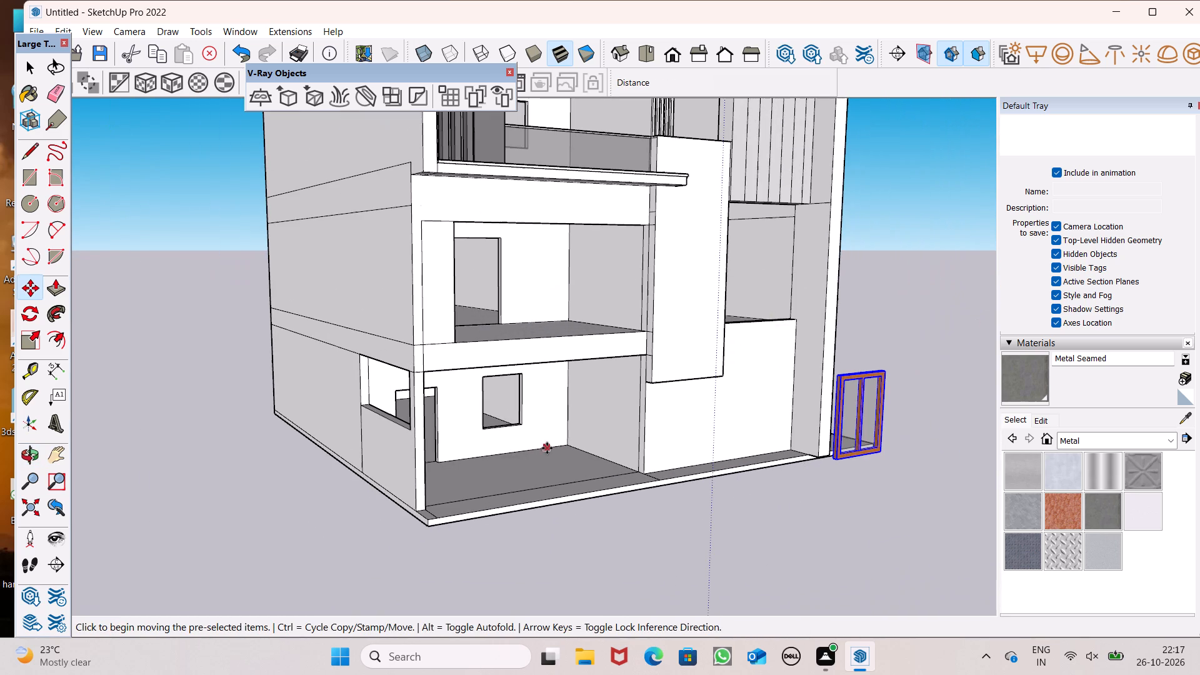
pyautogui.moveTo(840, 462); pyautogui.dragTo(753, 474)
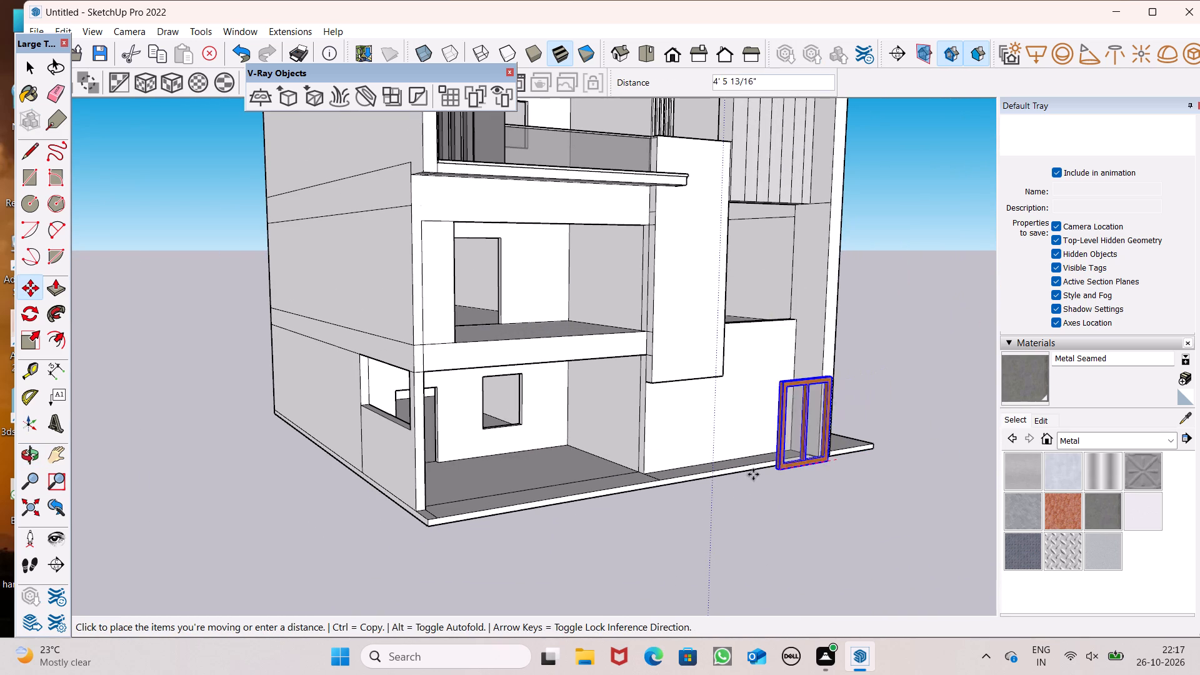
pyautogui.moveTo(753, 474); pyautogui.dragTo(491, 427)
# Stretch the window group sideways along the red axis to fill the width of the ground-floor window opening.
pyautogui.scroll(7, 535, 407)
pyautogui.moveTo(536, 413); pyautogui.dragTo(421, 420, button='middle')
pyautogui.scroll(8, 427, 417)
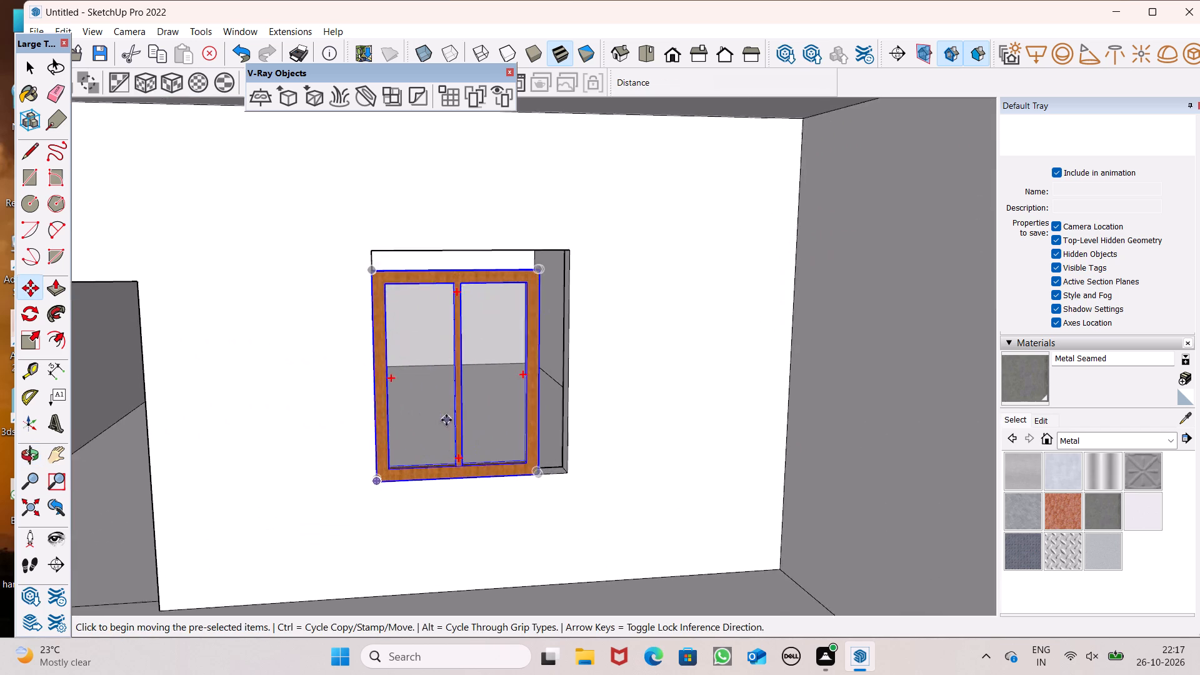
pyautogui.moveTo(451, 454); pyautogui.dragTo(351, 486, button='middle')
pyautogui.scroll(6, 387, 477)
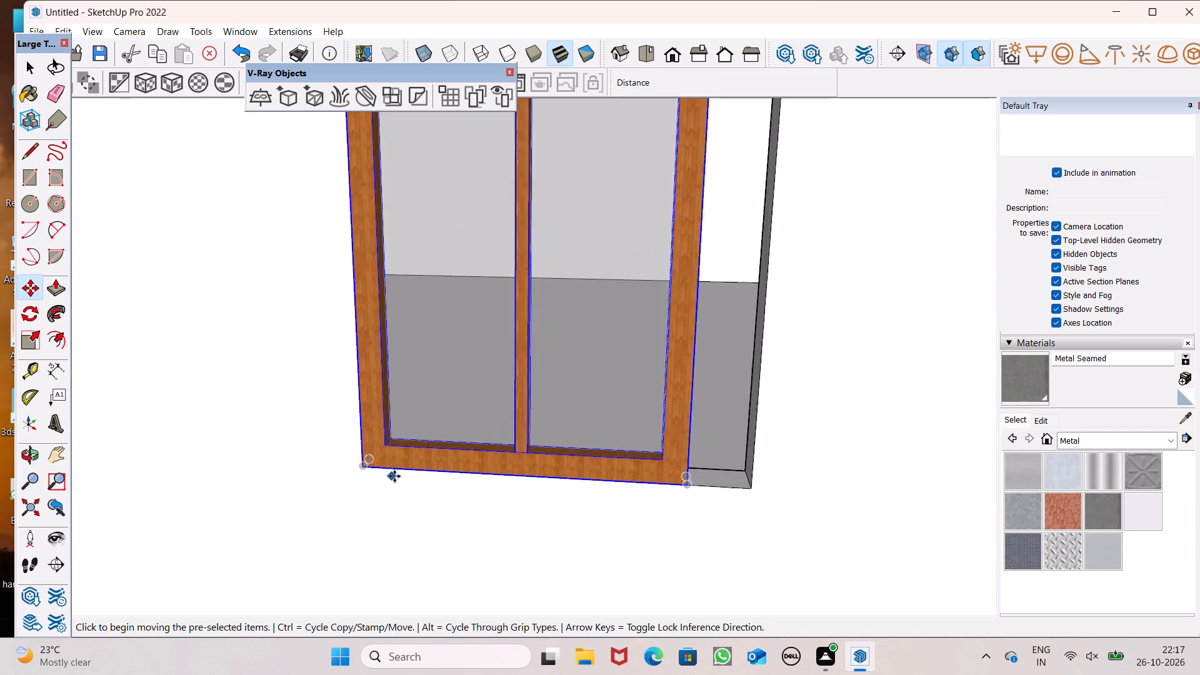
pyautogui.scroll(3, 394, 476)
pyautogui.moveTo(410, 471); pyautogui.dragTo(453, 513, button='middle')
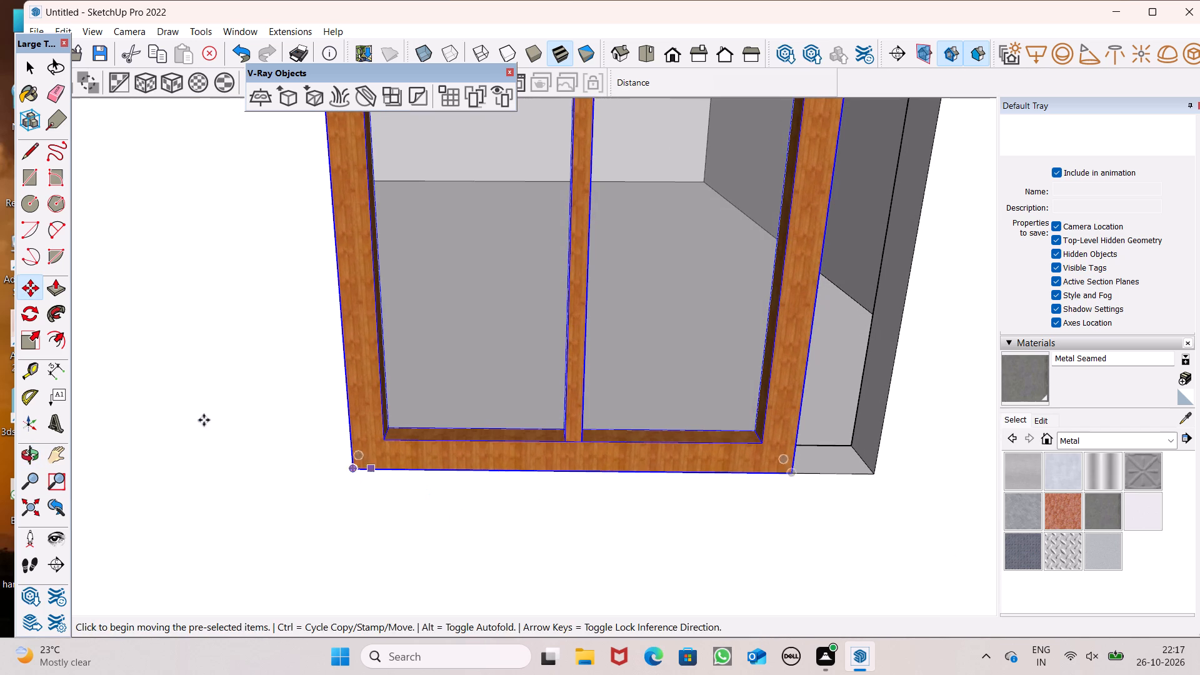
pyautogui.click(25, 341)
pyautogui.scroll(-2, 196, 438)
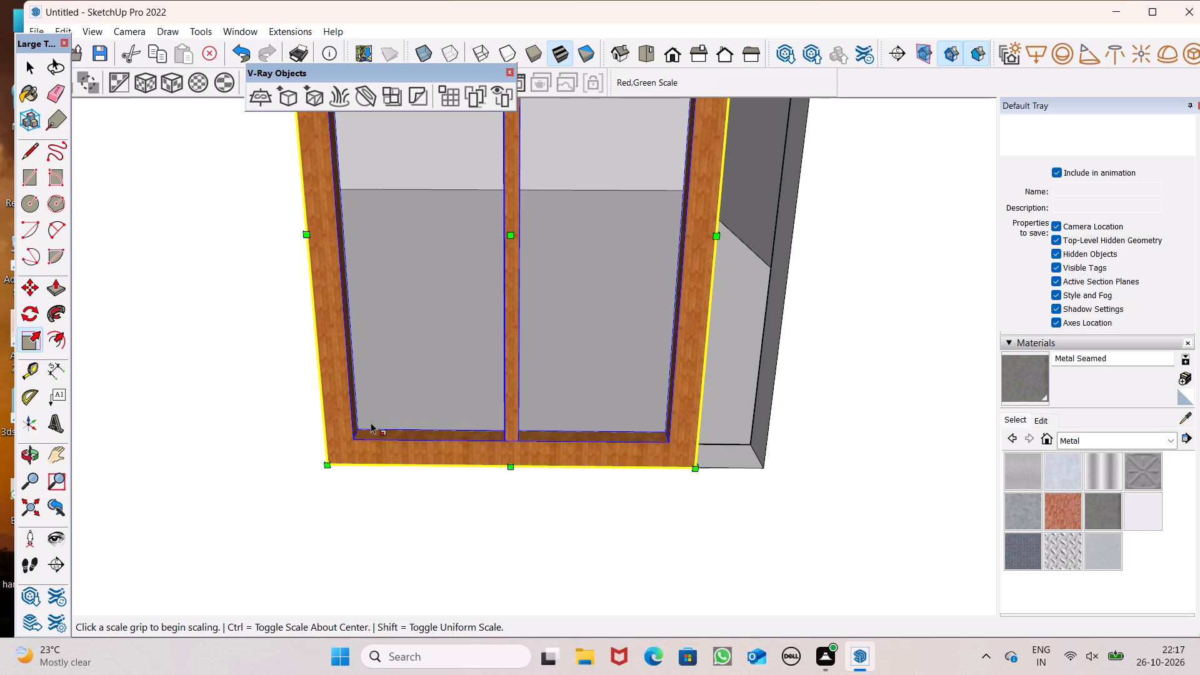
pyautogui.moveTo(525, 393); pyautogui.dragTo(337, 447, button='middle')
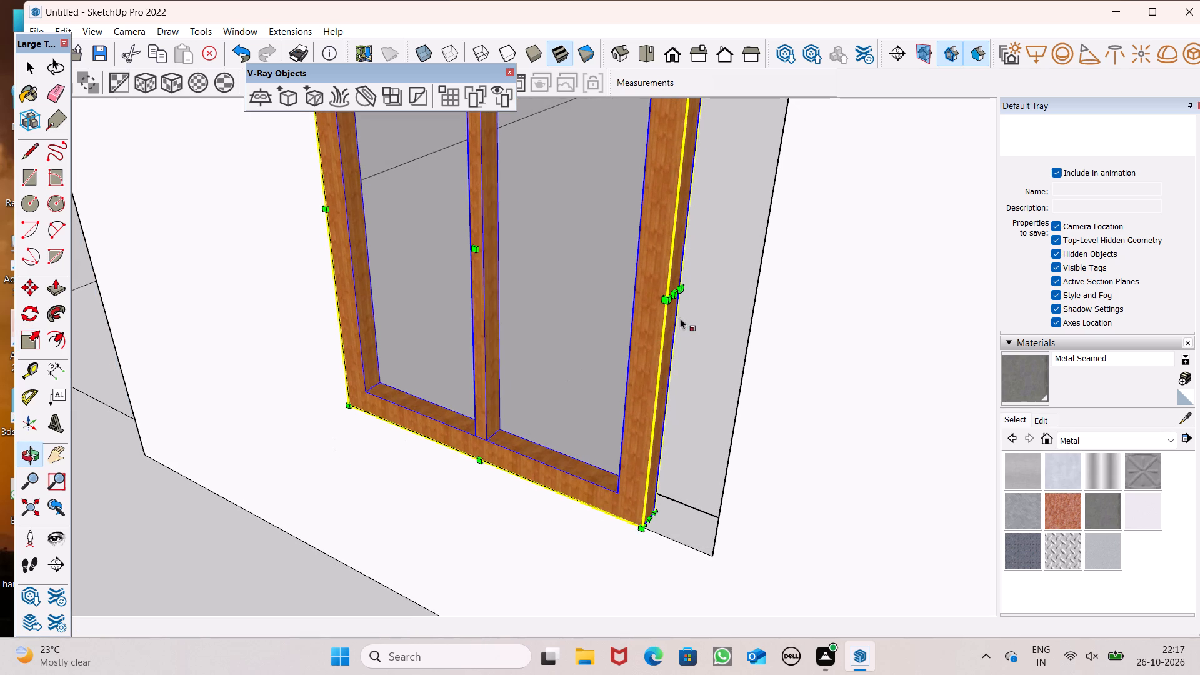
pyautogui.moveTo(673, 299); pyautogui.dragTo(754, 335)
# Stretch the window group upward along the blue axis to fill the height of the ground-floor window opening.
pyautogui.scroll(-7, 715, 336)
pyautogui.scroll(1, 601, 74)
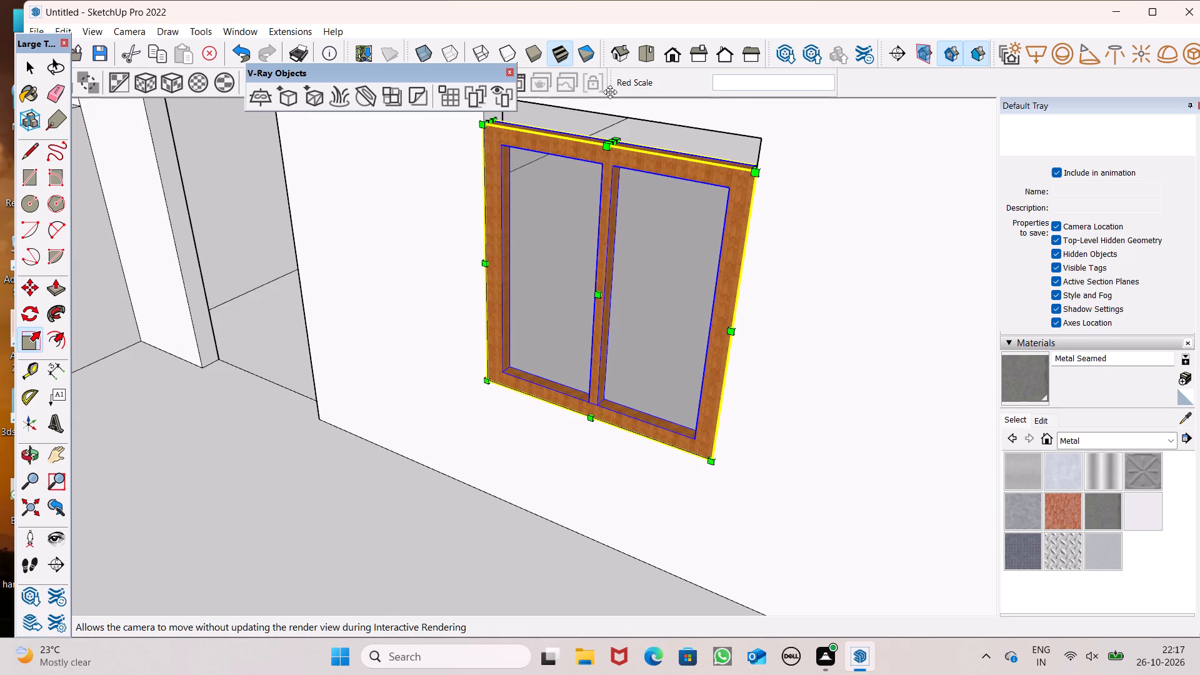
pyautogui.scroll(8, 647, 119)
pyautogui.moveTo(575, 171); pyautogui.dragTo(581, 163)
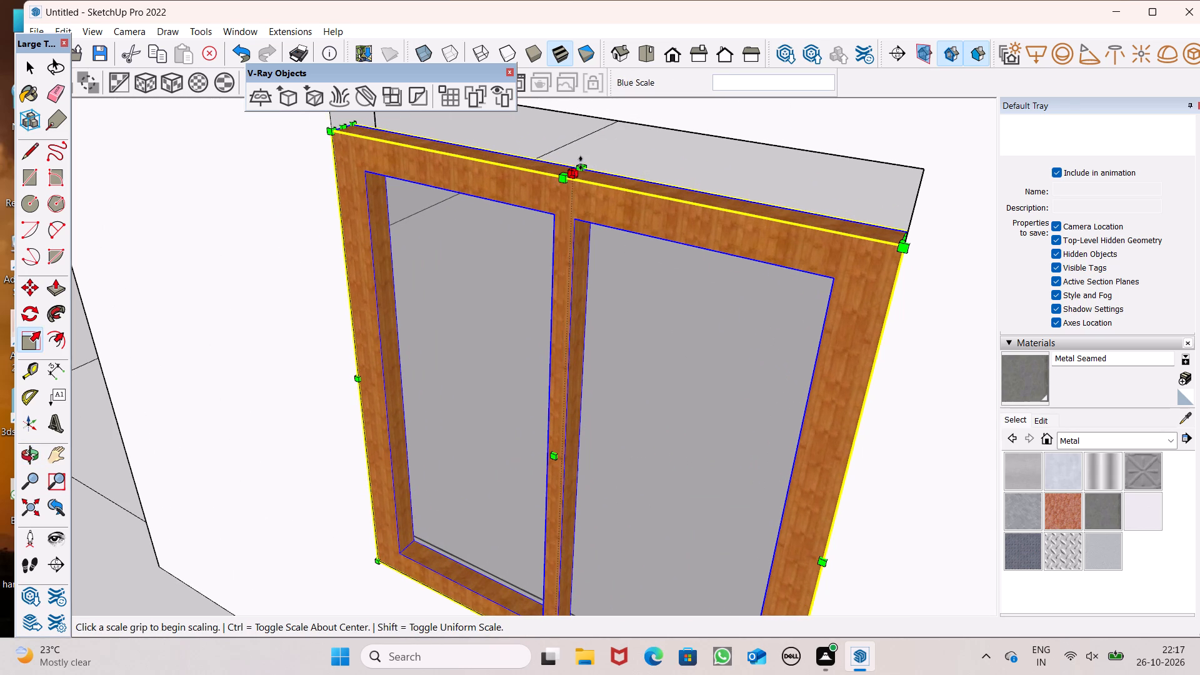
pyautogui.moveTo(581, 163); pyautogui.dragTo(595, 107)
pyautogui.scroll(-7, 589, 212)
pyautogui.press('space')
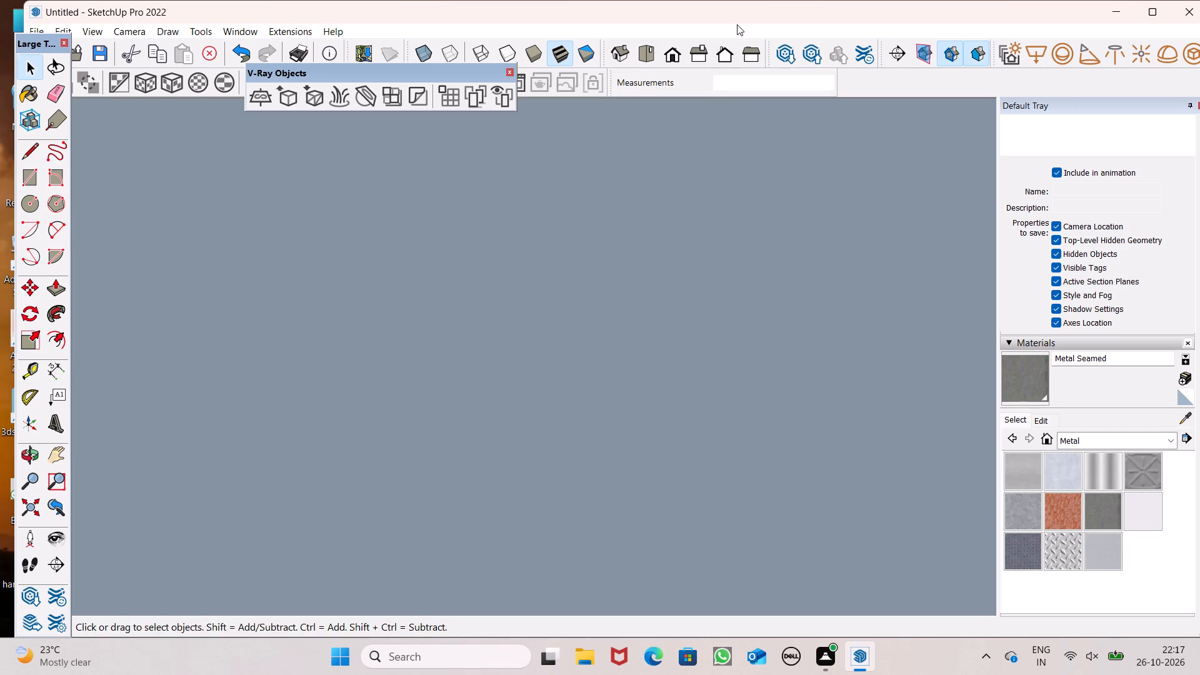
pyautogui.click(682, 56)
pyautogui.scroll(-11, 604, 286)
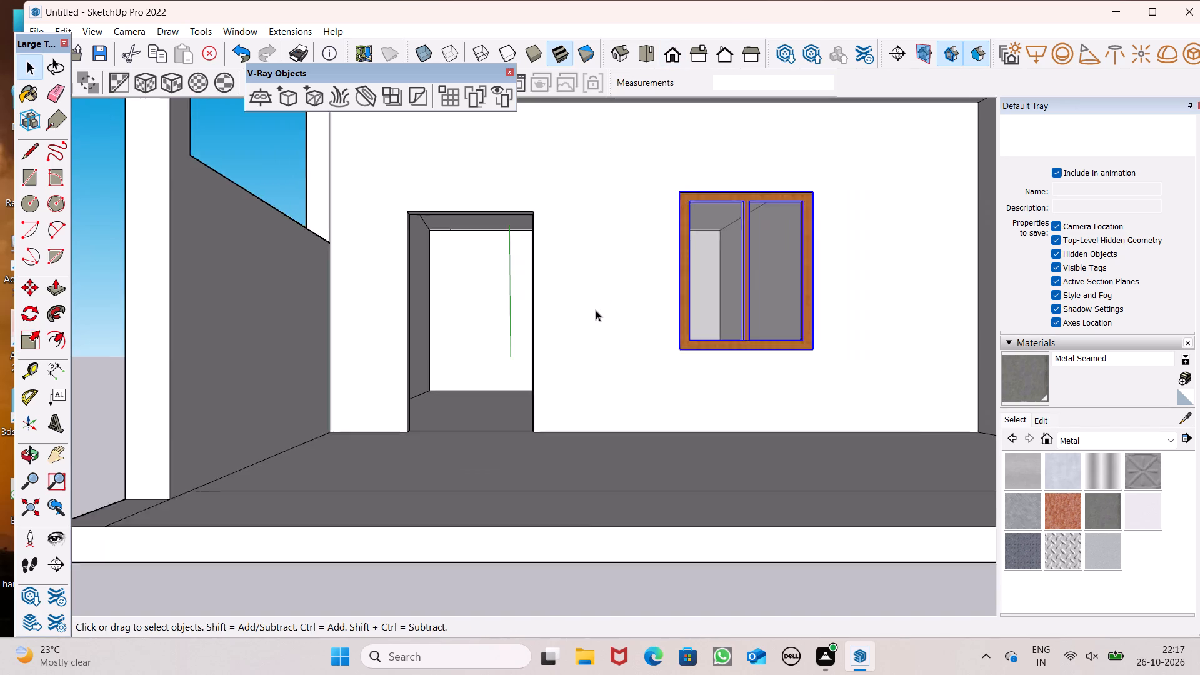
pyautogui.scroll(-7, 596, 310)
pyautogui.moveTo(591, 368); pyautogui.dragTo(577, 436, button='middle')
pyautogui.click(463, 476)
# Move the plain wooden door group from beside the house to the front of the ground-floor room.
pyautogui.scroll(-5, 359, 368)
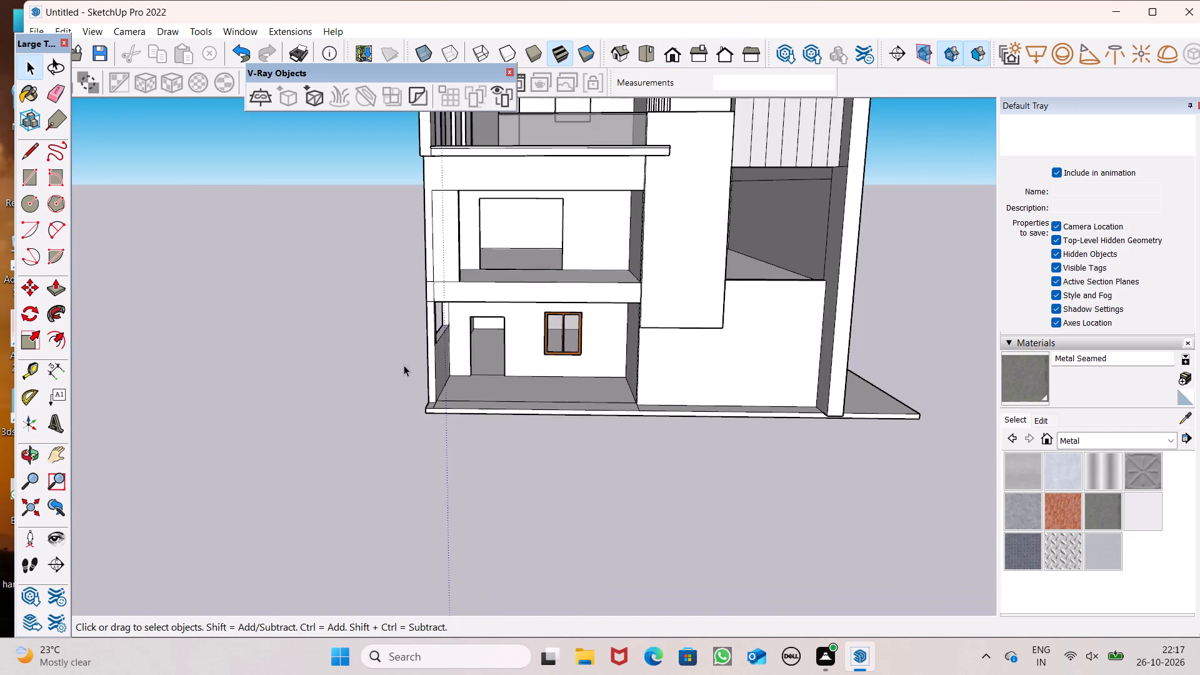
pyautogui.scroll(-4, 404, 359)
pyautogui.scroll(-7, 550, 387)
pyautogui.click(807, 339)
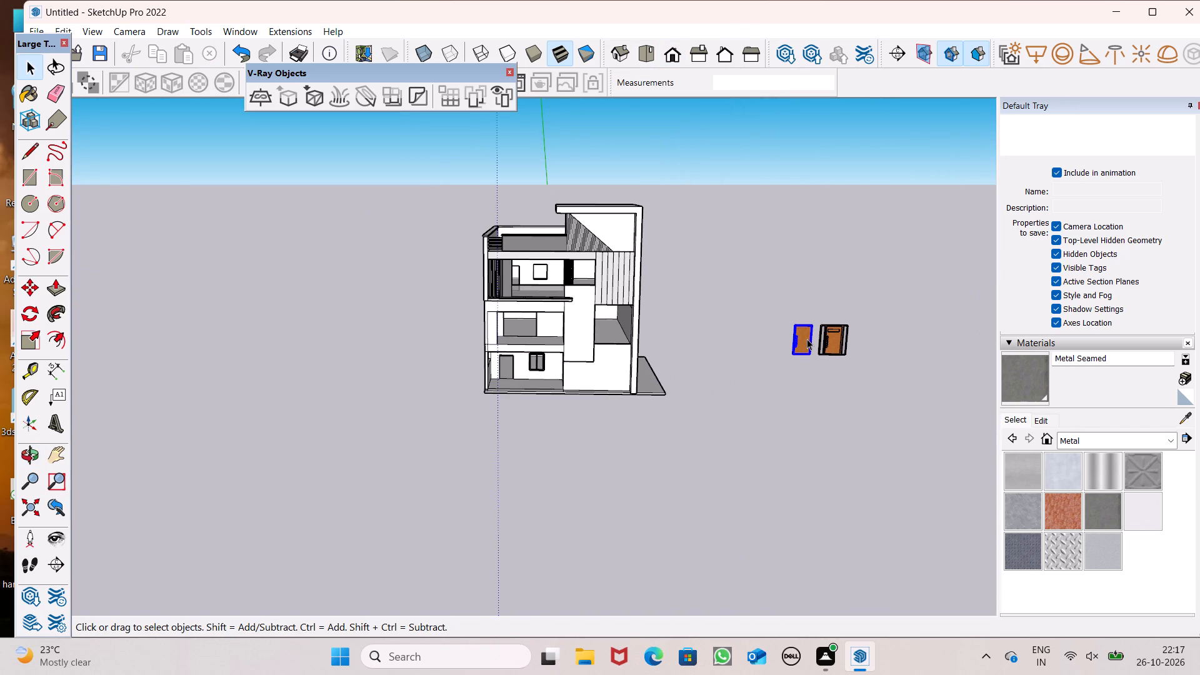
pyautogui.press('m')
pyautogui.press('Return')
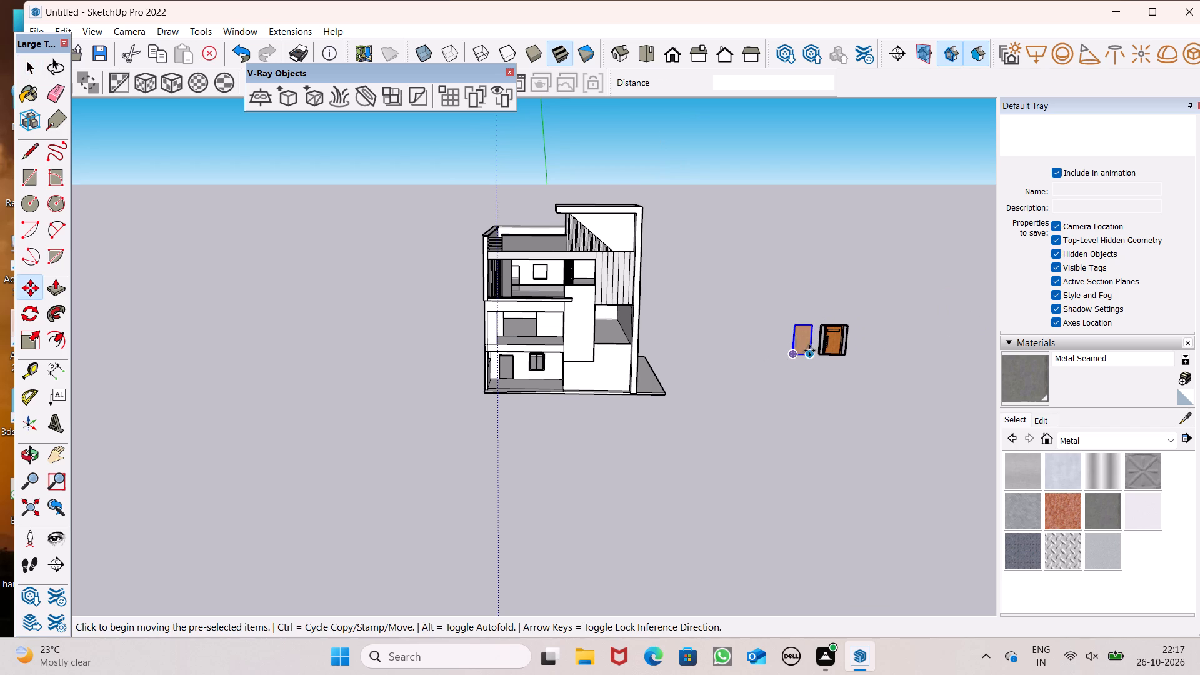
pyautogui.moveTo(810, 354); pyautogui.dragTo(508, 379)
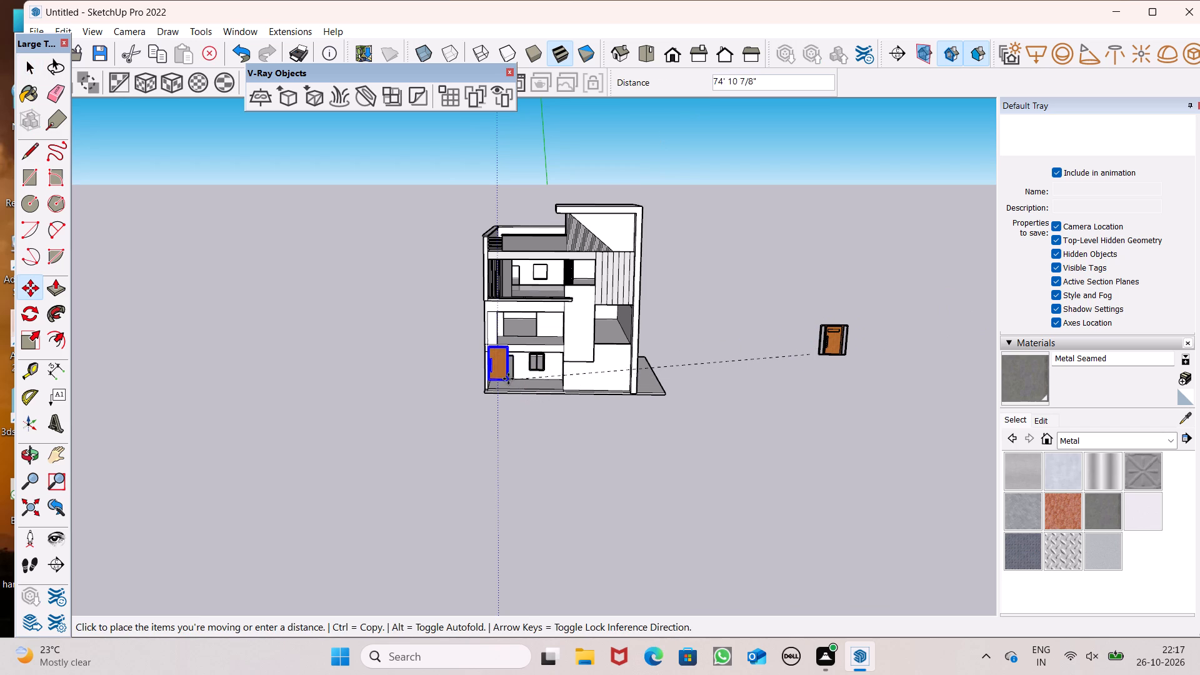
pyautogui.moveTo(508, 379); pyautogui.dragTo(490, 364)
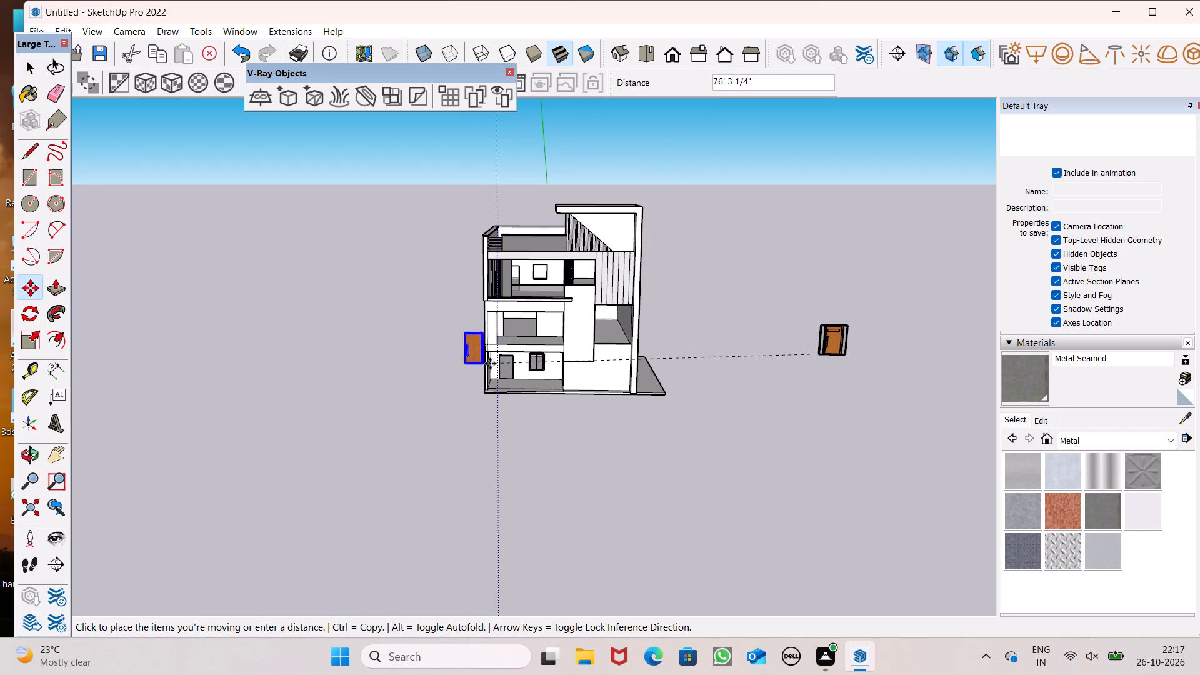
pyautogui.moveTo(490, 364); pyautogui.dragTo(516, 379)
pyautogui.scroll(5, 516, 369)
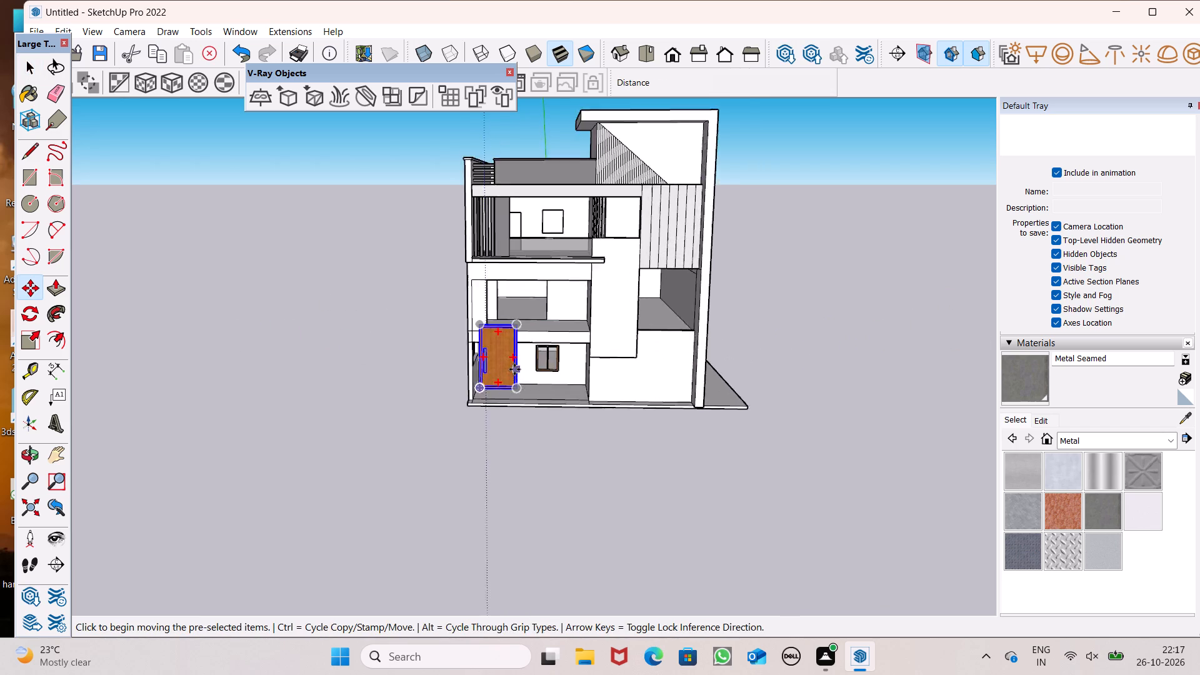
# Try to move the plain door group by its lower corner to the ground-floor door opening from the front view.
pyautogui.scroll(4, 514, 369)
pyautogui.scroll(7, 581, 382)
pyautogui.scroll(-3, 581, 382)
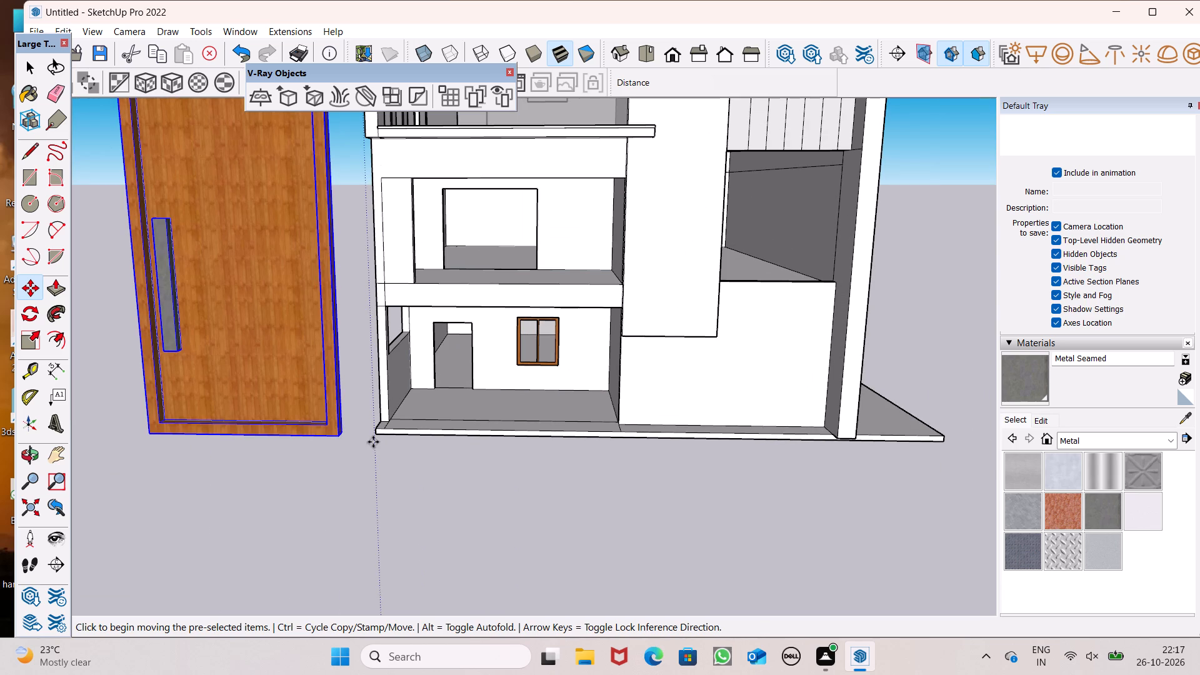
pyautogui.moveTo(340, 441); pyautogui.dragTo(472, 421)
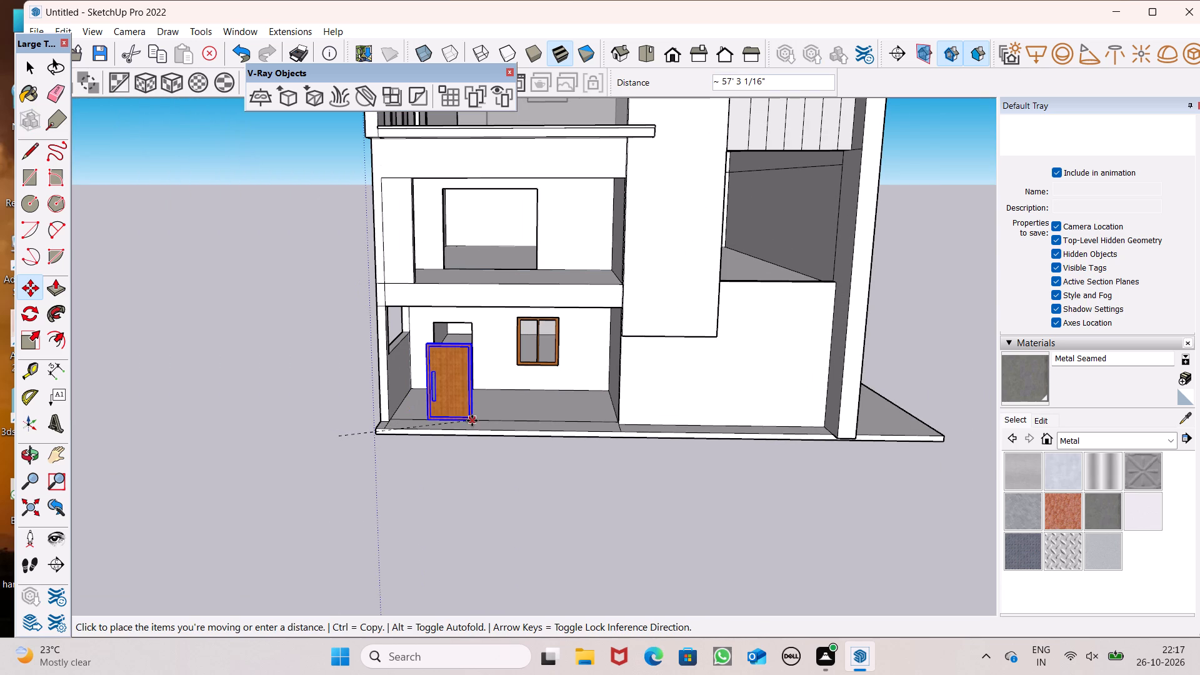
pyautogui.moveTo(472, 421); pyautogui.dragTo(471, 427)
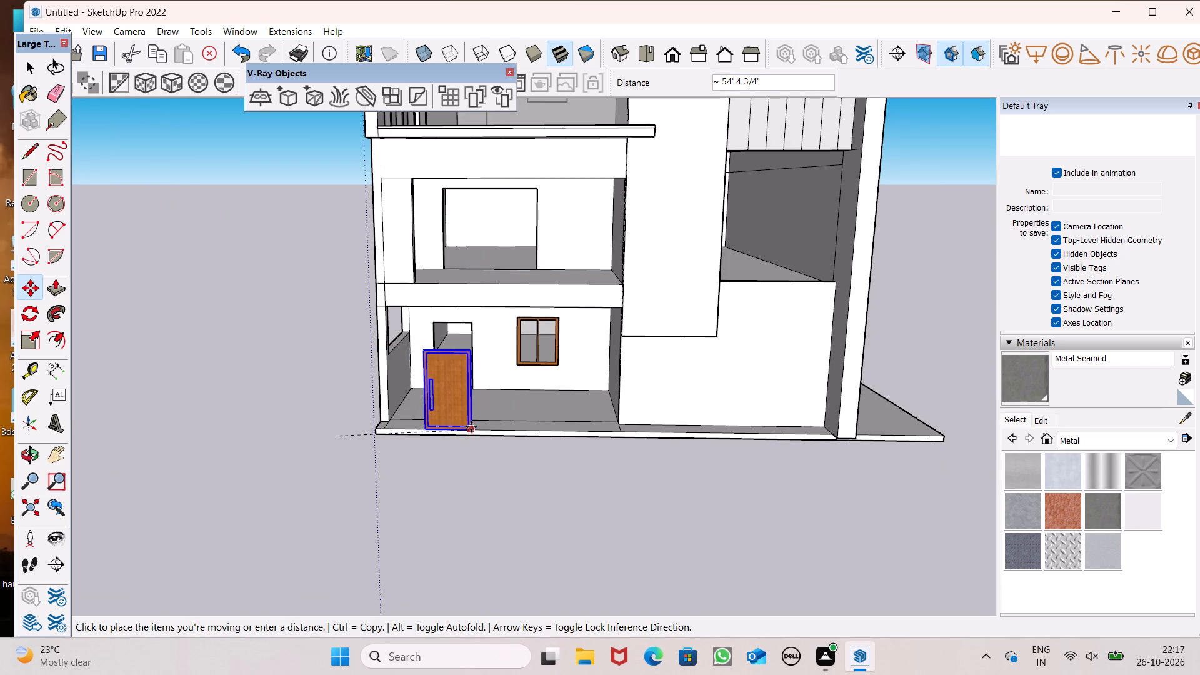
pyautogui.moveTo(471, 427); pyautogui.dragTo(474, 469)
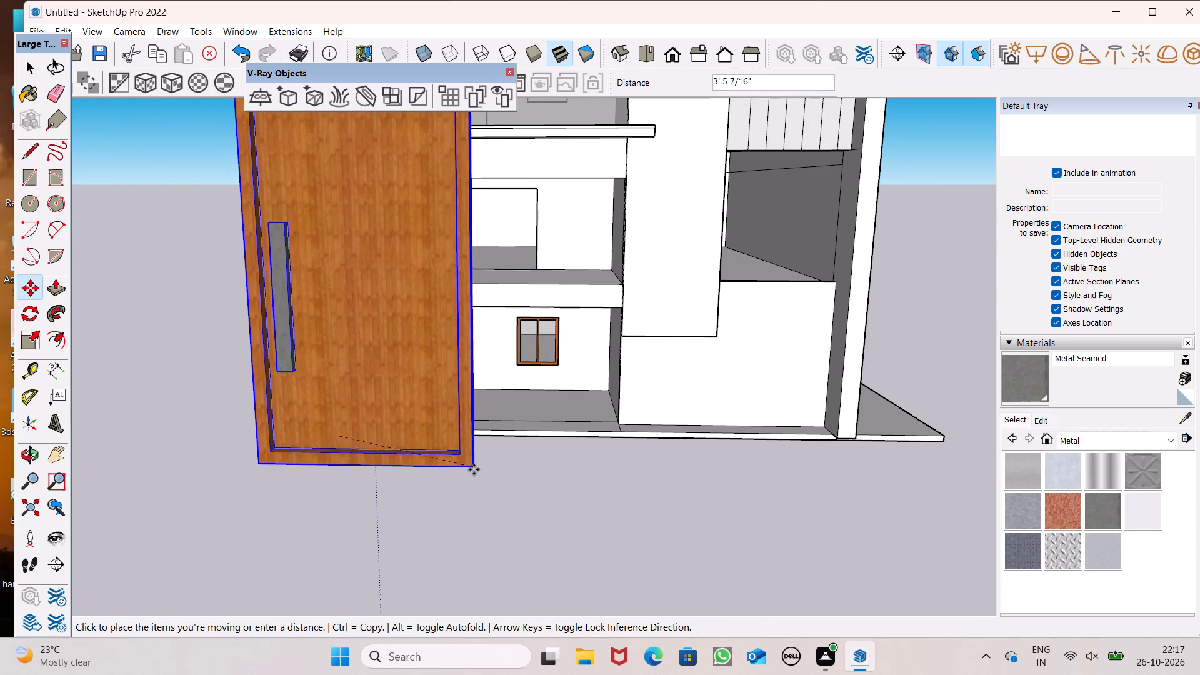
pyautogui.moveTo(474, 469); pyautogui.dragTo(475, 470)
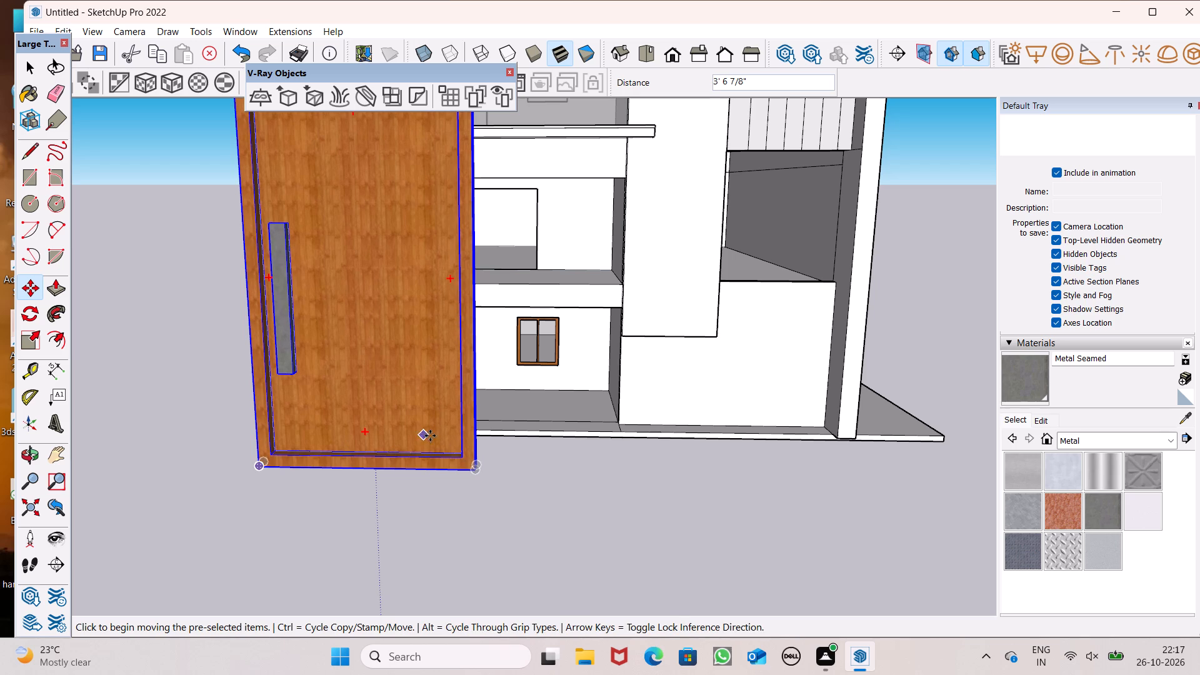
# Move the plain door group by its lower corner onto the matching side edge of the ground-floor door opening.
pyautogui.moveTo(581, 452); pyautogui.dragTo(466, 431, button='middle')
pyautogui.scroll(-4, 540, 386)
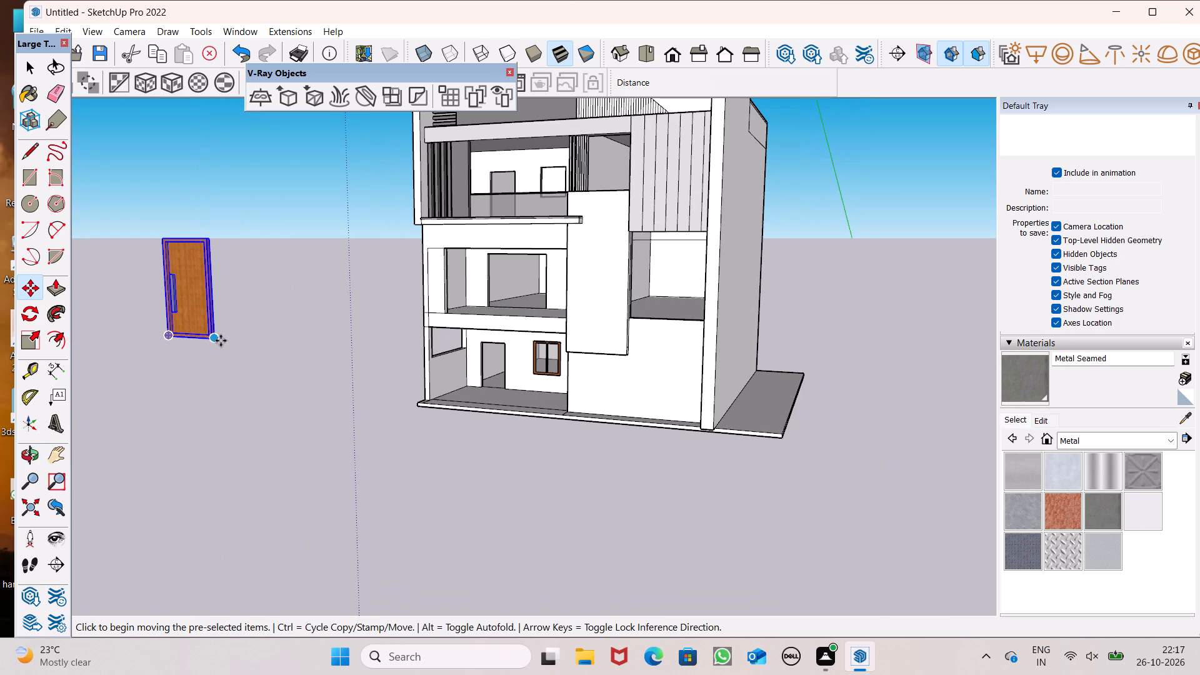
pyautogui.moveTo(218, 341); pyautogui.dragTo(687, 321)
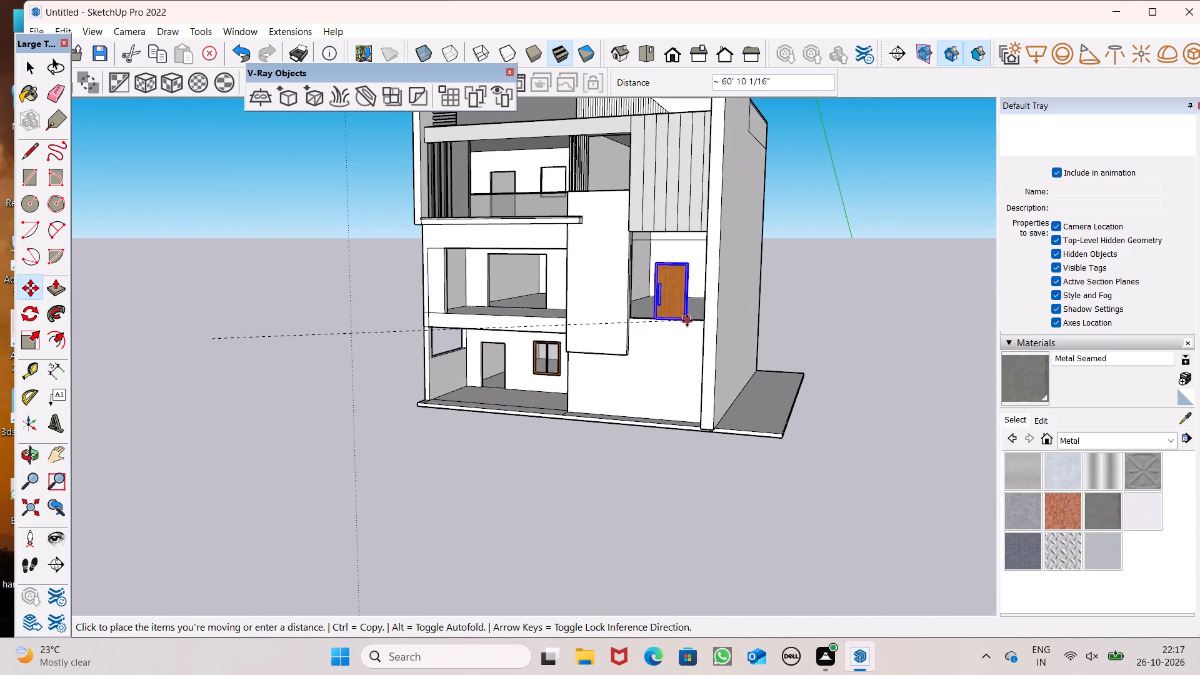
pyautogui.moveTo(687, 321); pyautogui.dragTo(519, 380)
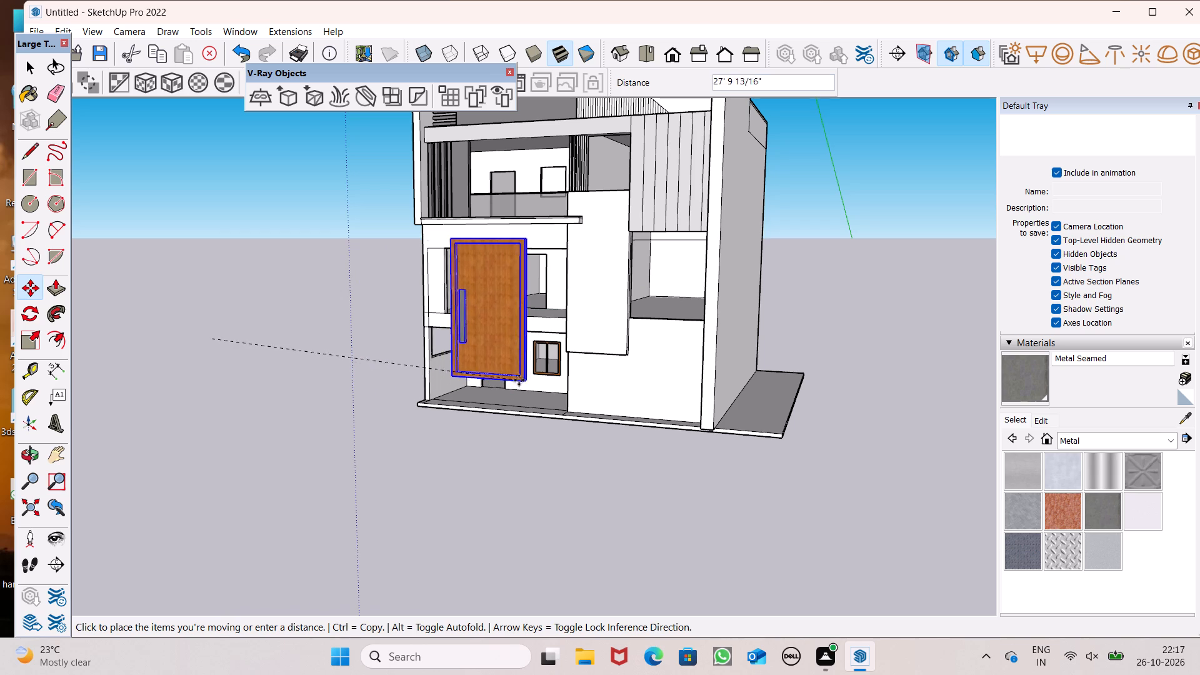
pyautogui.moveTo(519, 380); pyautogui.dragTo(477, 361)
pyautogui.scroll(14, 487, 366)
pyautogui.moveTo(471, 369); pyautogui.dragTo(591, 446)
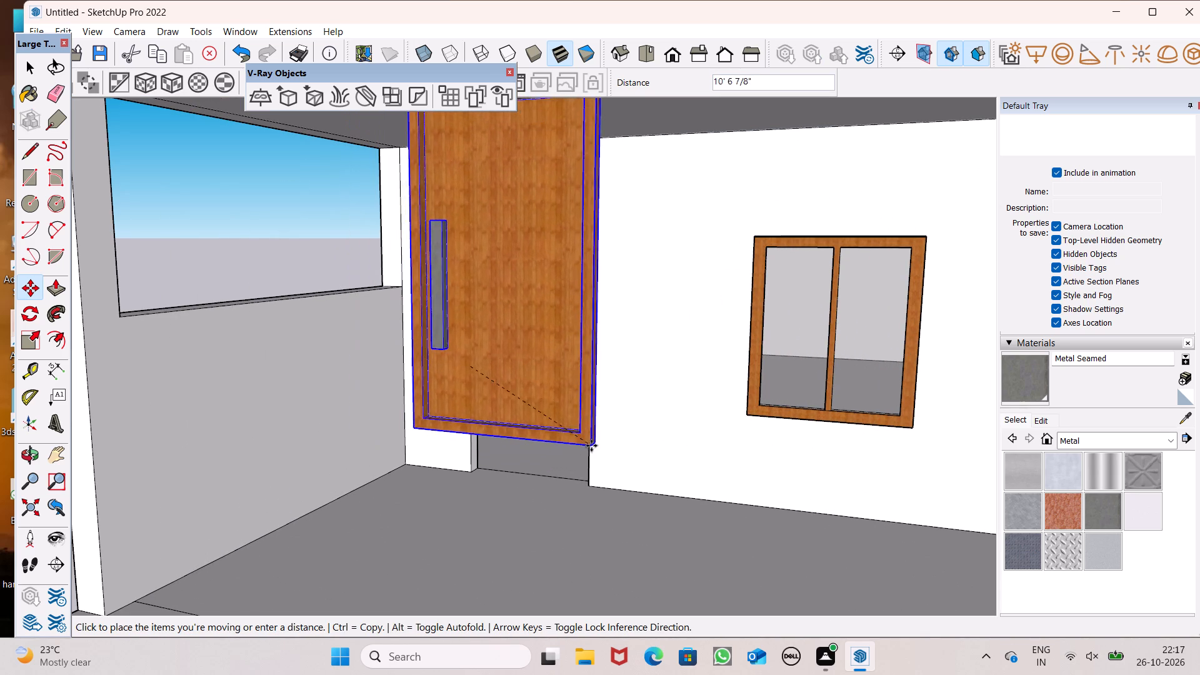
pyautogui.moveTo(591, 446); pyautogui.dragTo(589, 345)
# Lower the plain door group along the opening's side edge until its lower corner meets the ground-floor doorway's bottom corner.
pyautogui.scroll(1, 606, 388)
pyautogui.moveTo(606, 388); pyautogui.dragTo(714, 371, button='middle')
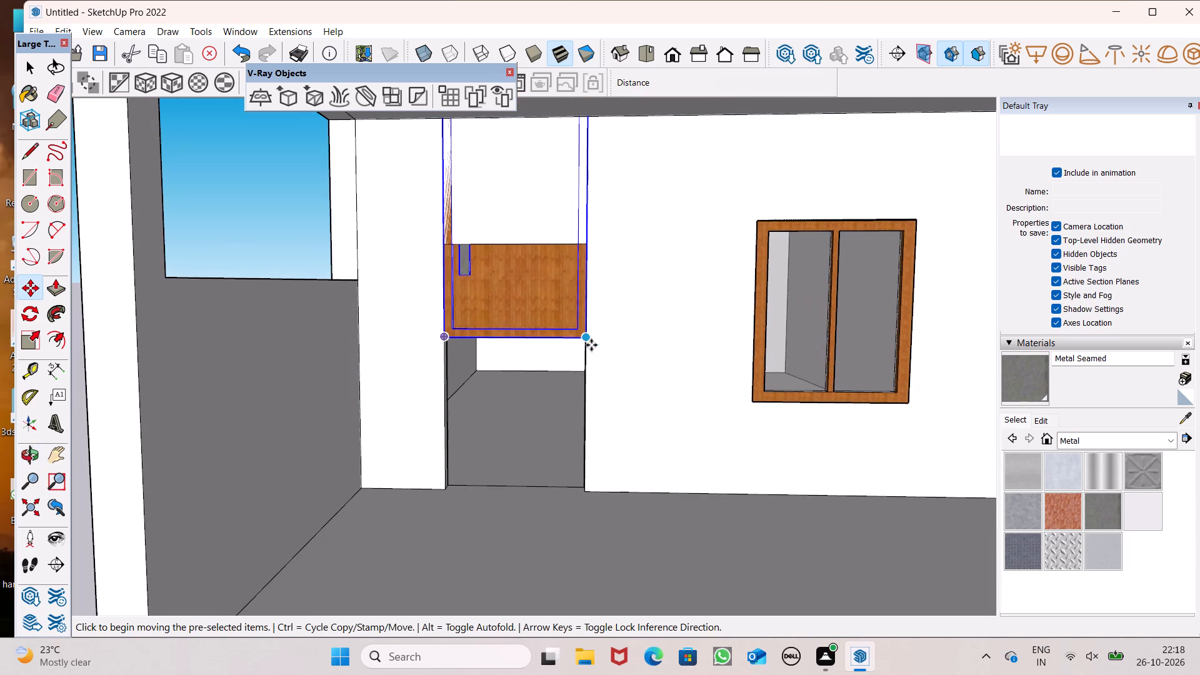
pyautogui.moveTo(589, 340); pyautogui.dragTo(592, 451)
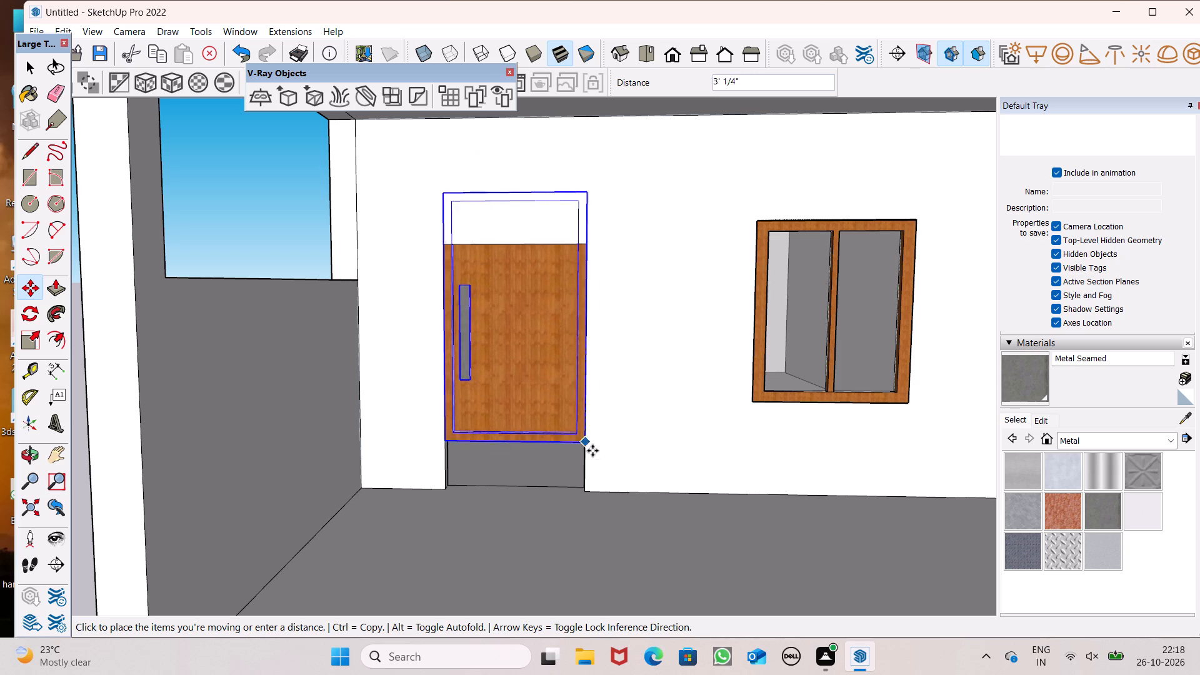
pyautogui.moveTo(592, 451); pyautogui.dragTo(583, 491)
pyautogui.scroll(-5, 546, 421)
pyautogui.press('v')
pyautogui.press('space')
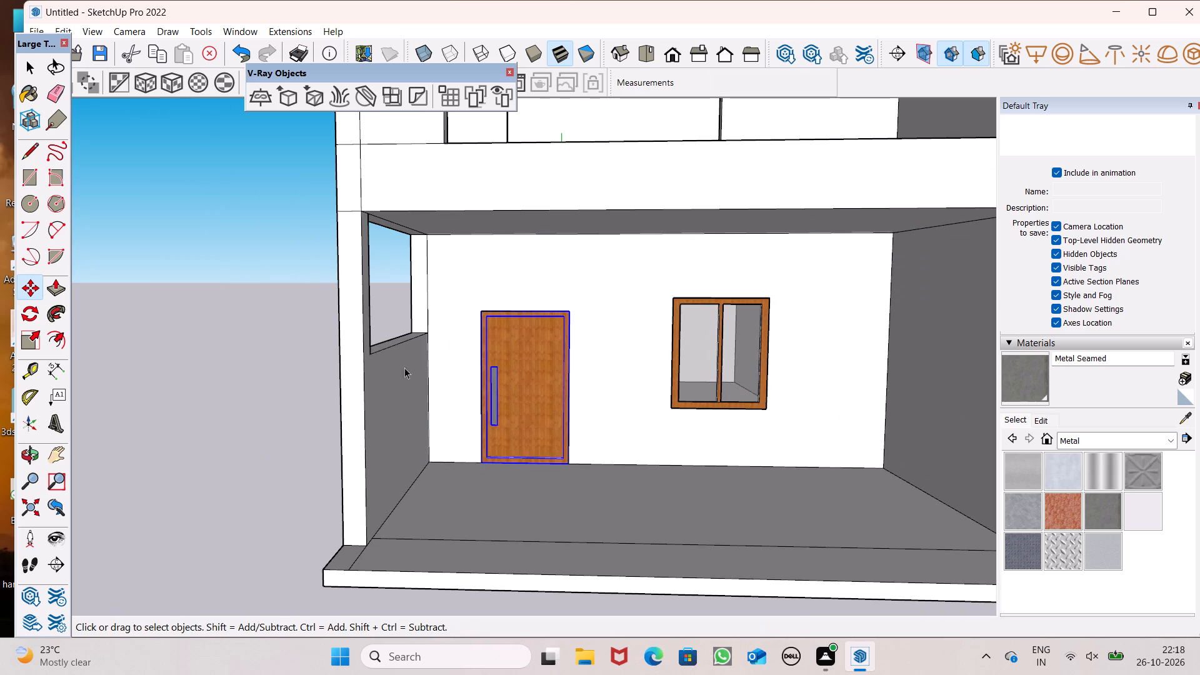
pyautogui.click(304, 346)
# Move the wide door group with glass side panels from beside the house onto the lower corner of the first-floor wall opening.
pyautogui.scroll(-15, 251, 326)
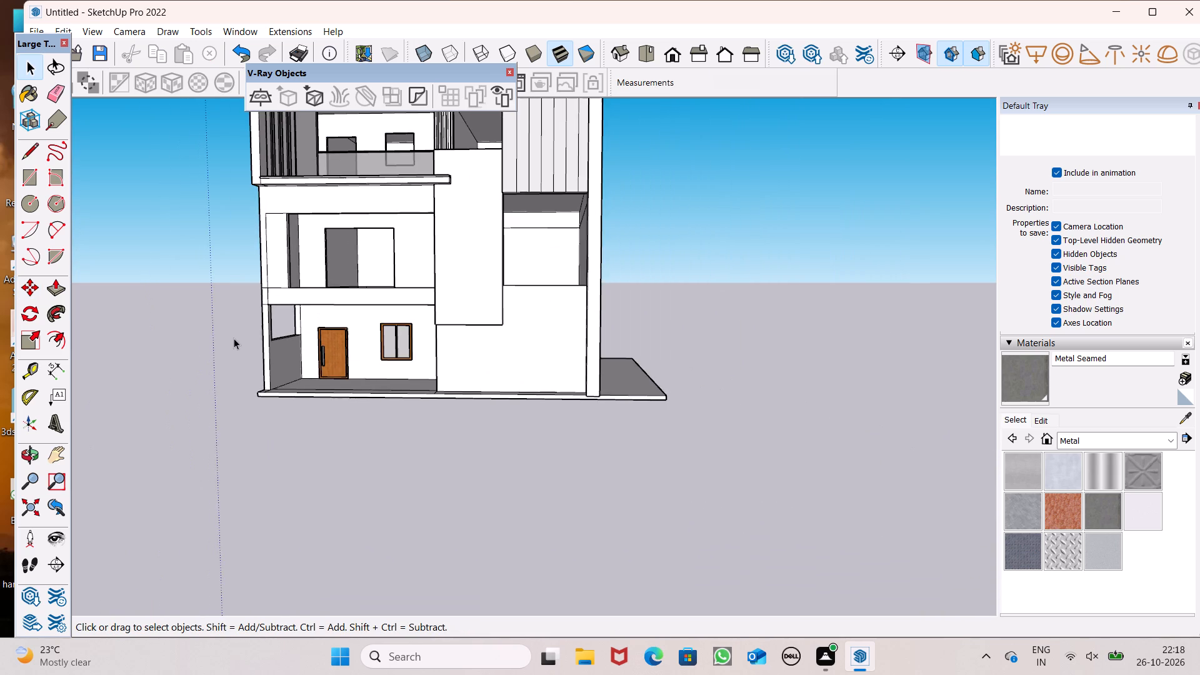
pyautogui.scroll(-6, 404, 354)
pyautogui.click(734, 294)
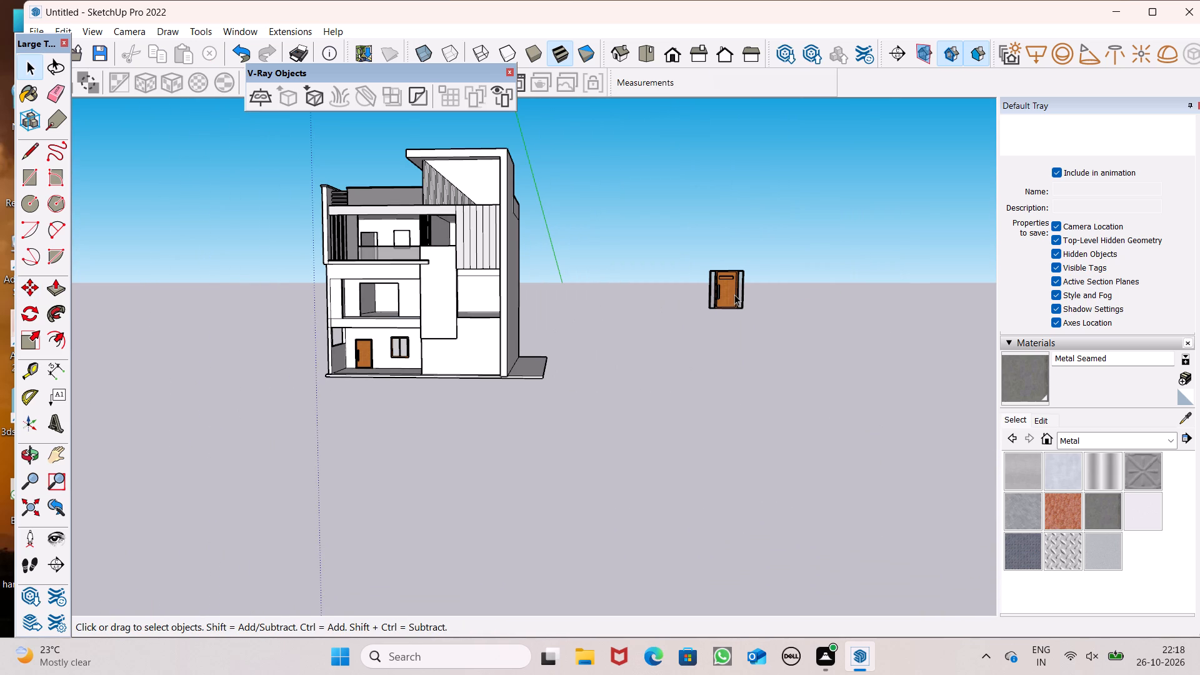
pyautogui.press('m')
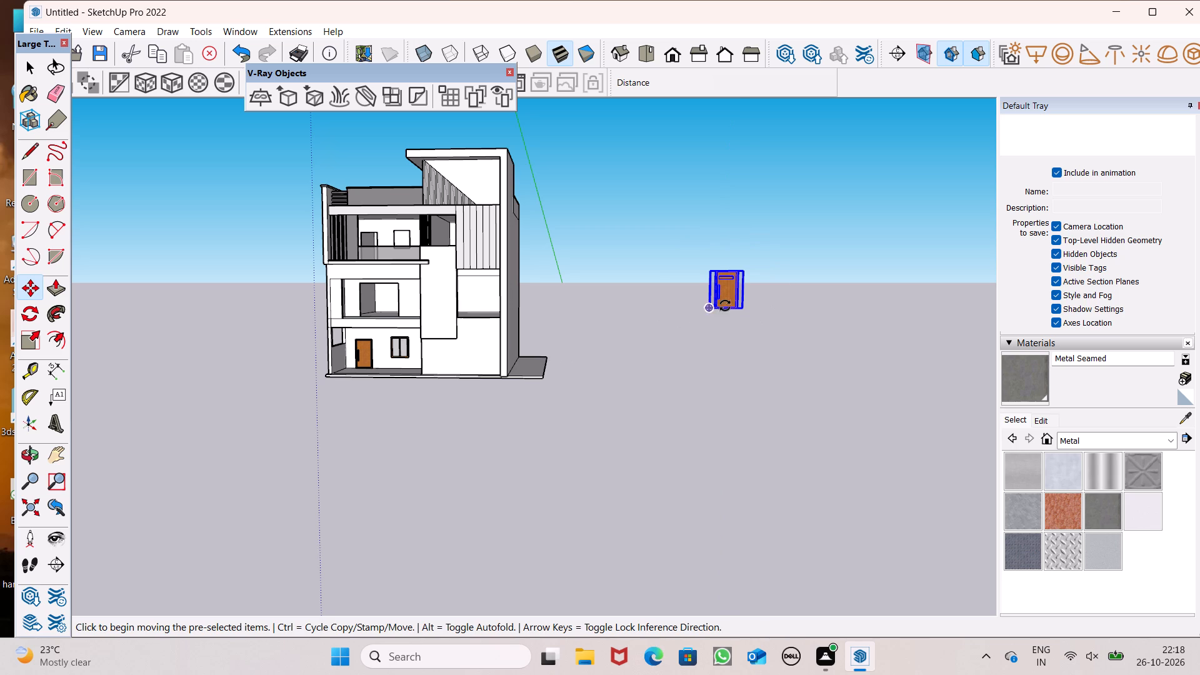
pyautogui.moveTo(746, 305); pyautogui.dragTo(382, 318)
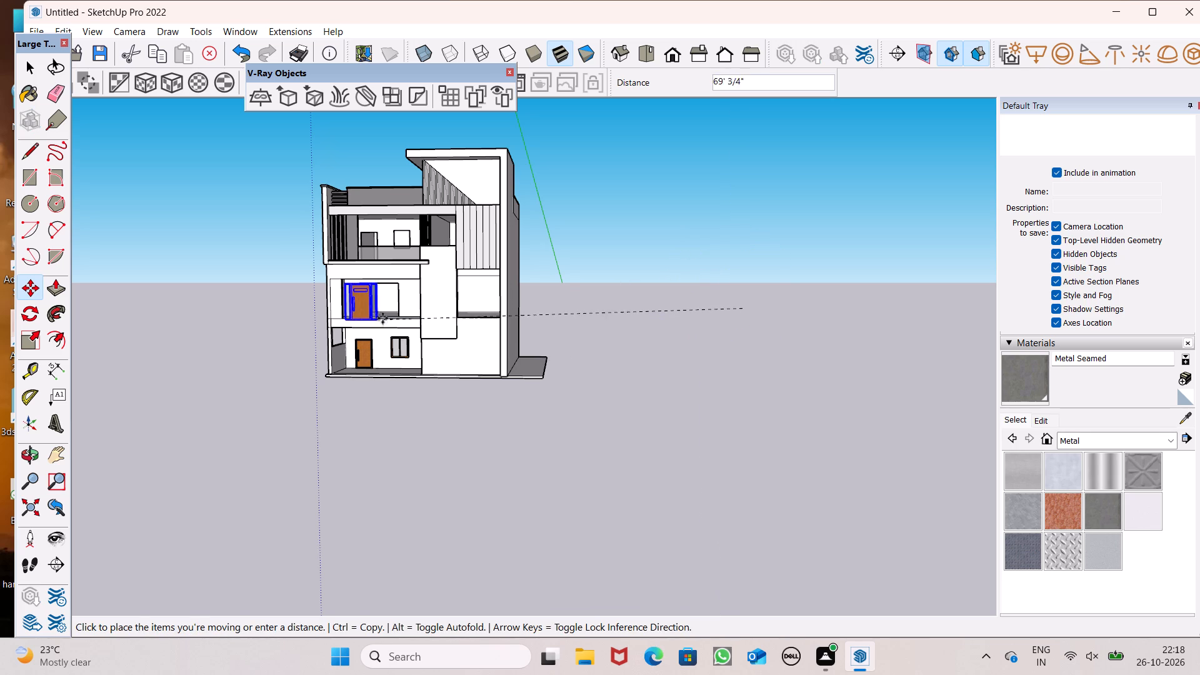
pyautogui.moveTo(382, 318); pyautogui.dragTo(399, 316)
pyautogui.scroll(9, 377, 300)
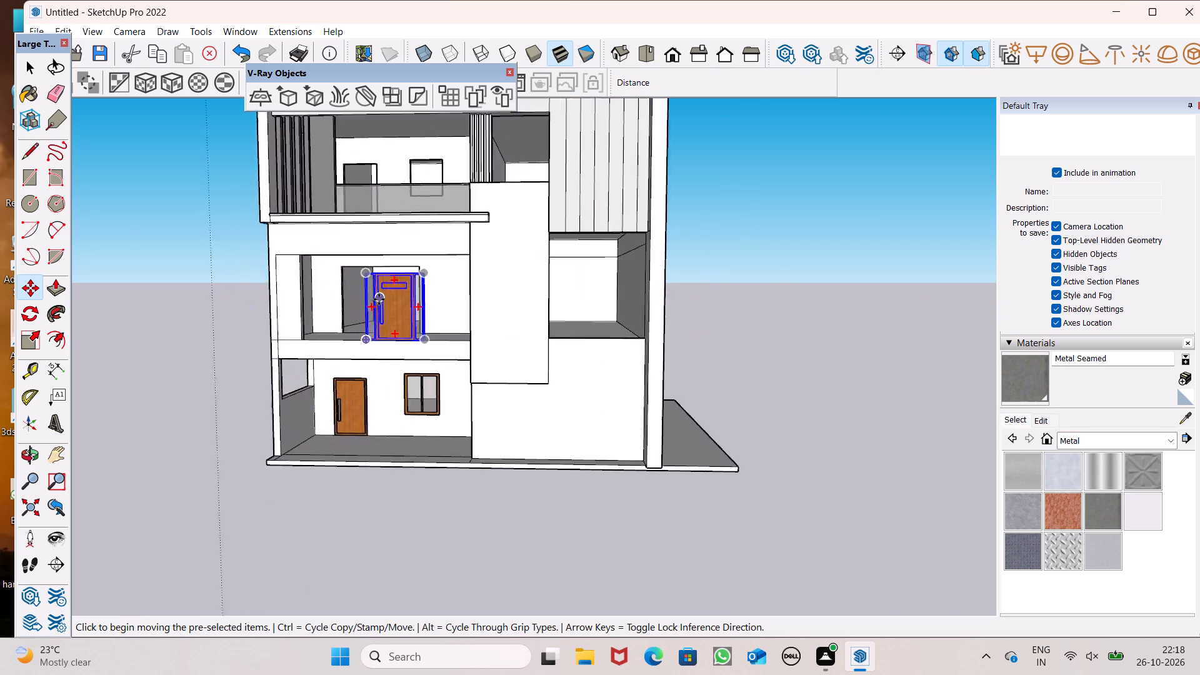
pyautogui.scroll(6, 379, 299)
pyautogui.scroll(7, 456, 336)
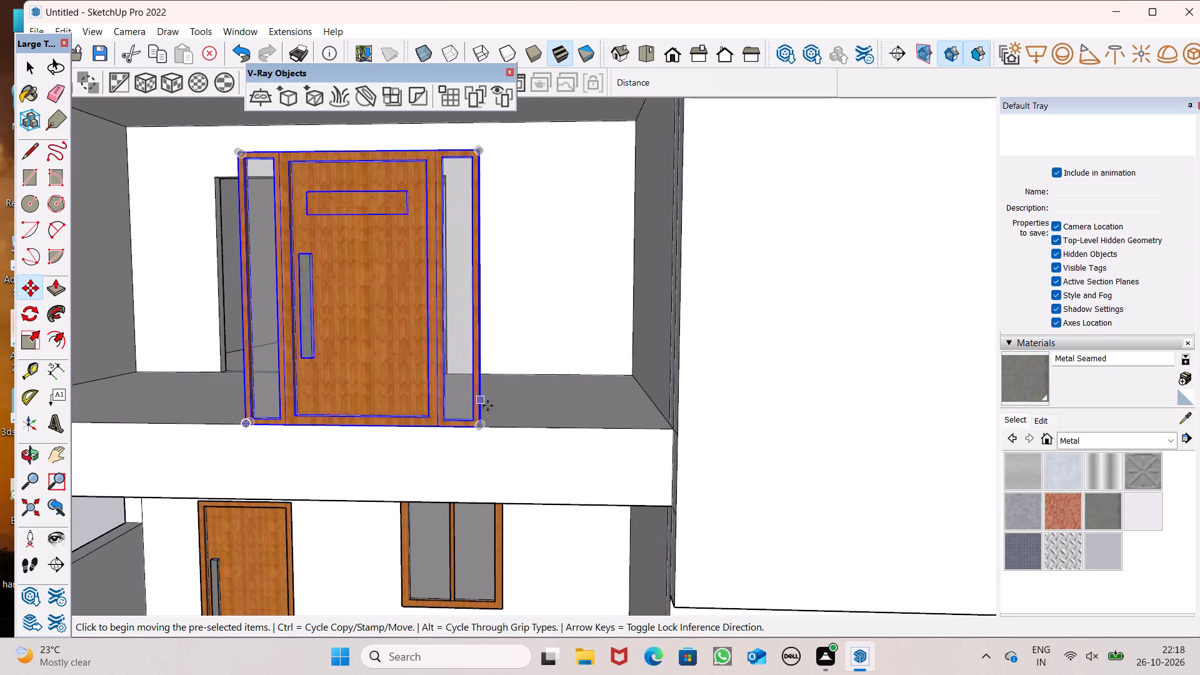
pyautogui.moveTo(481, 426); pyautogui.dragTo(442, 373)
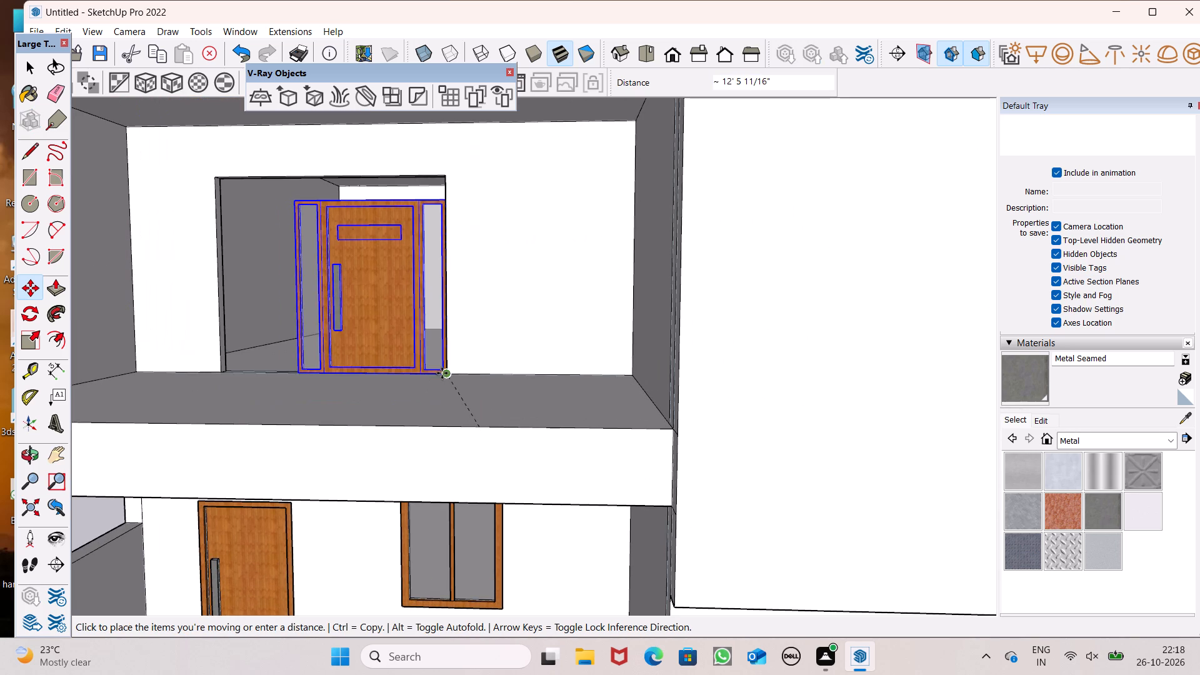
pyautogui.moveTo(442, 373); pyautogui.dragTo(445, 373)
# Stretch the wide door group along the red axis by about 1.53 to fill the width of the first-floor opening.
pyautogui.moveTo(412, 361); pyautogui.dragTo(557, 418, button='middle')
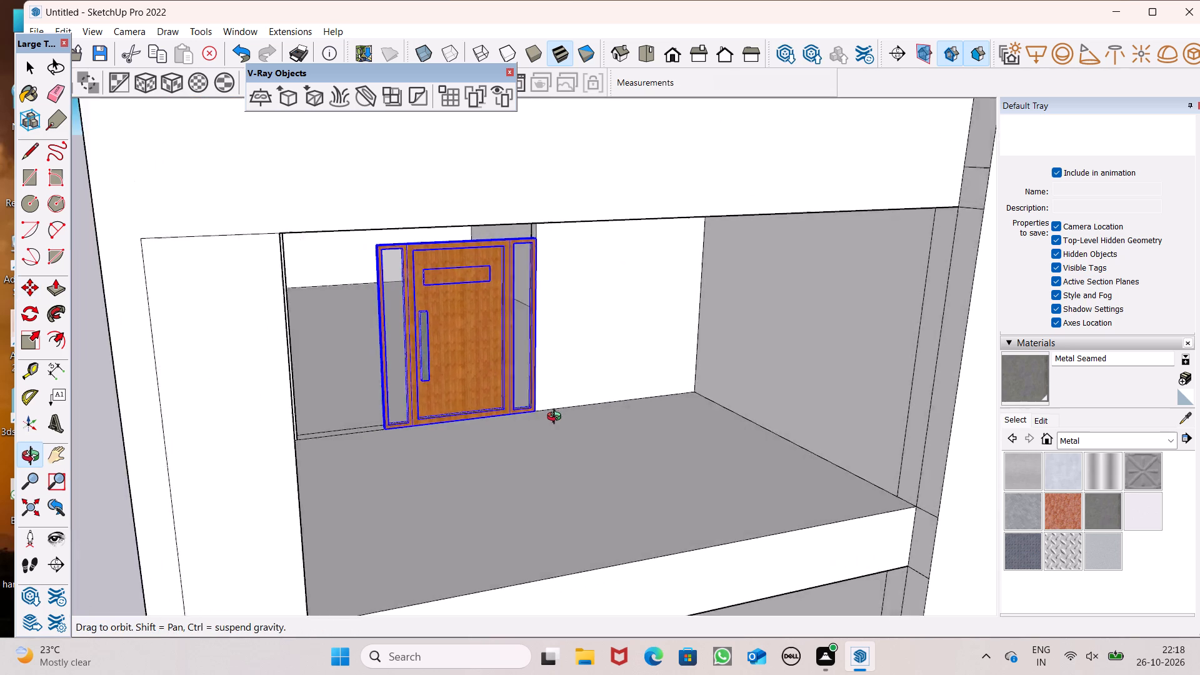
pyautogui.moveTo(557, 418); pyautogui.dragTo(567, 417, button='middle')
pyautogui.scroll(7, 567, 417)
pyautogui.scroll(-4, 421, 414)
pyautogui.moveTo(424, 420); pyautogui.dragTo(497, 487, button='middle')
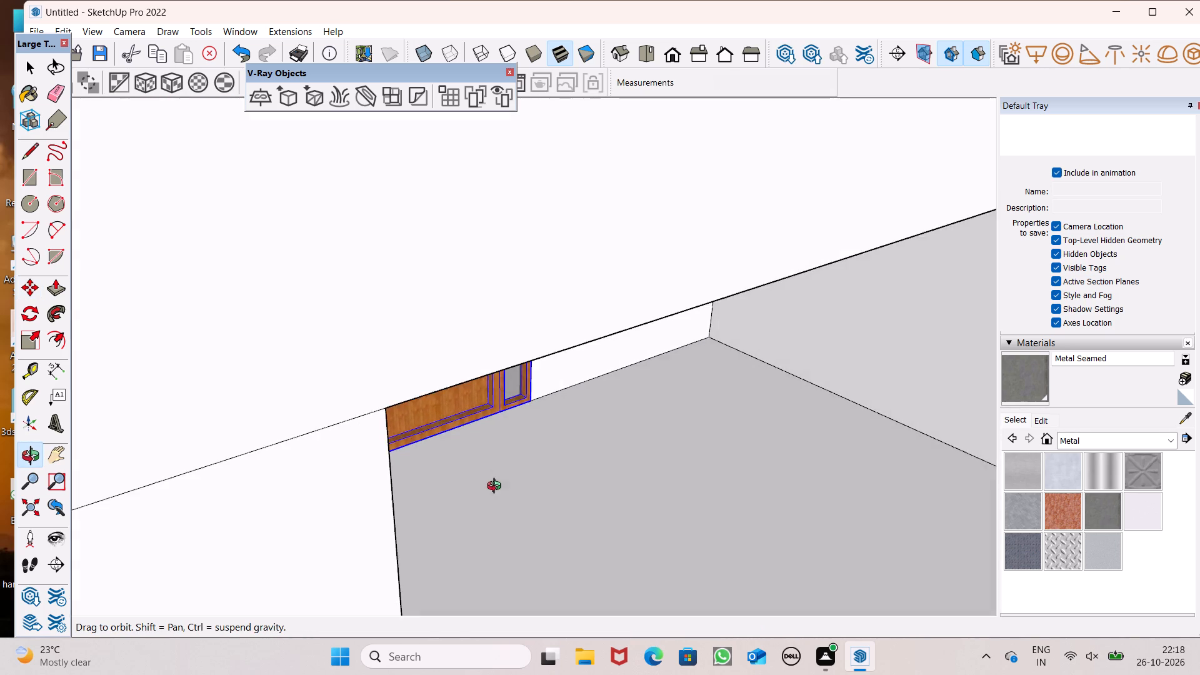
pyautogui.moveTo(497, 487); pyautogui.dragTo(417, 389, button='middle')
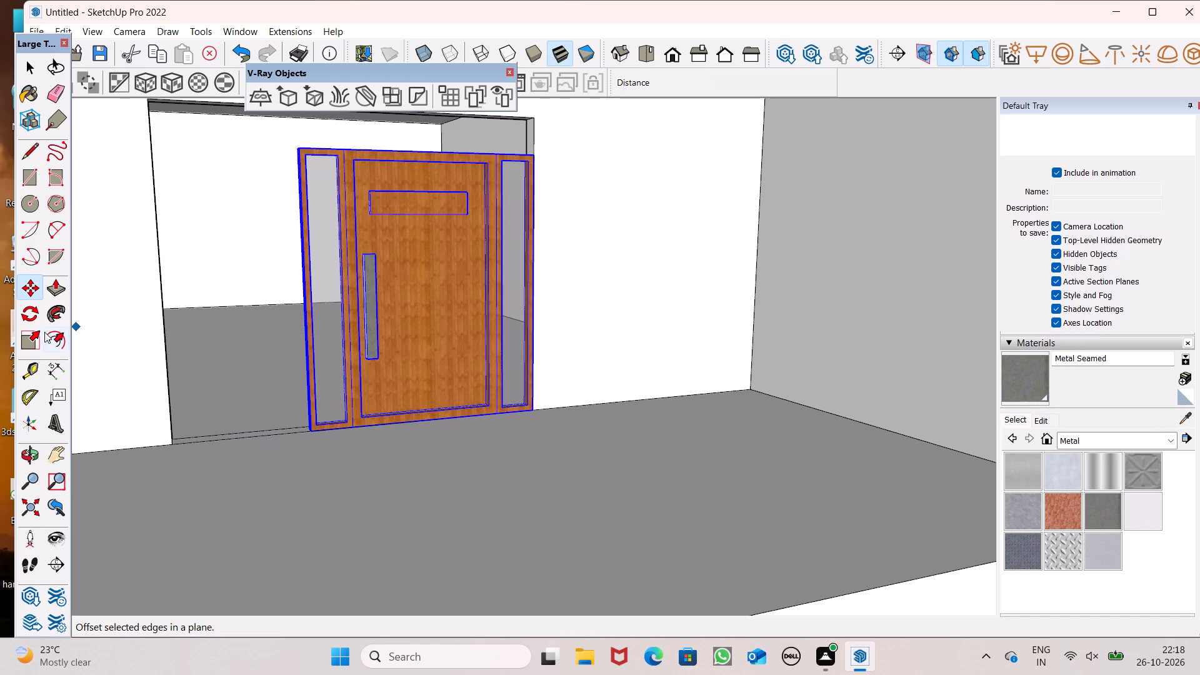
pyautogui.click(30, 332)
pyautogui.scroll(1, 196, 336)
pyautogui.middleClick(196, 336)
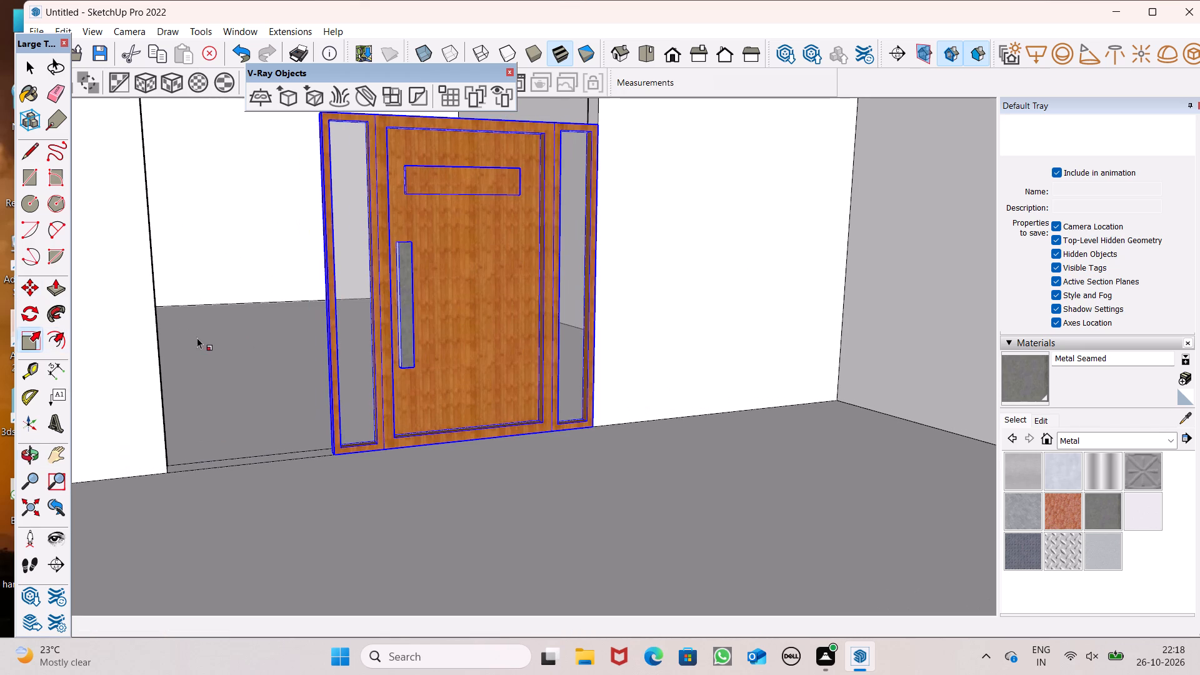
pyautogui.moveTo(269, 341); pyautogui.dragTo(335, 385, button='middle')
pyautogui.scroll(1, 324, 381)
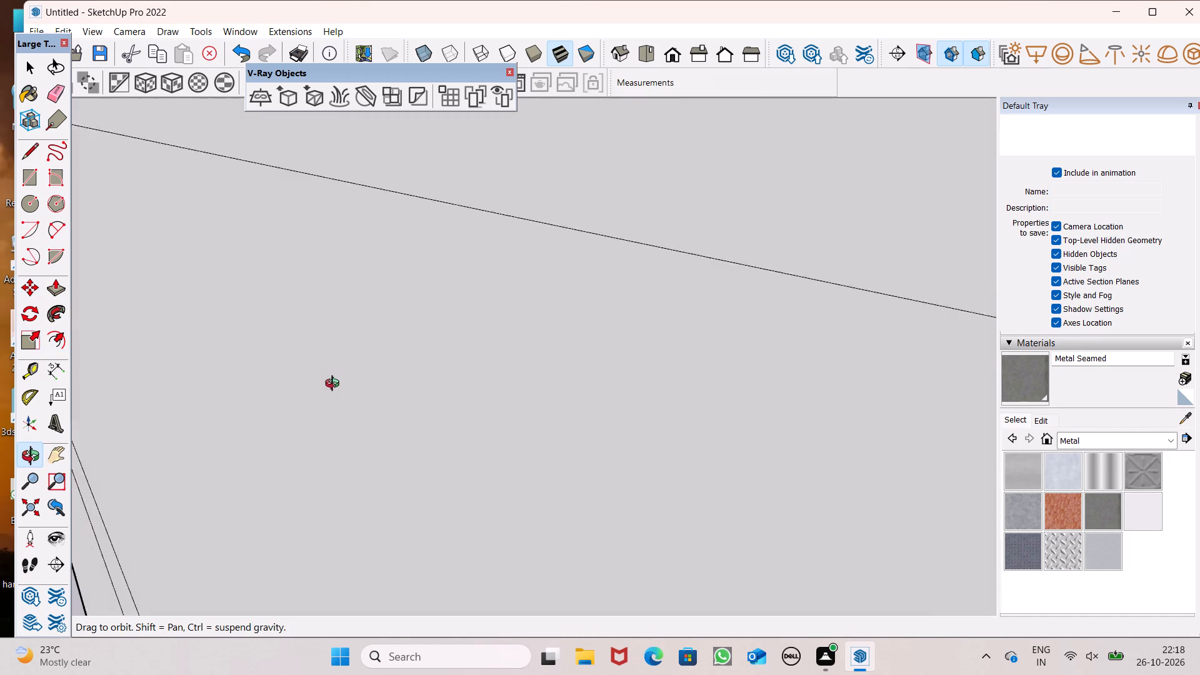
pyautogui.moveTo(335, 385); pyautogui.dragTo(293, 354, button='middle')
pyautogui.moveTo(405, 343); pyautogui.dragTo(335, 356, button='middle')
pyautogui.scroll(2, 419, 317)
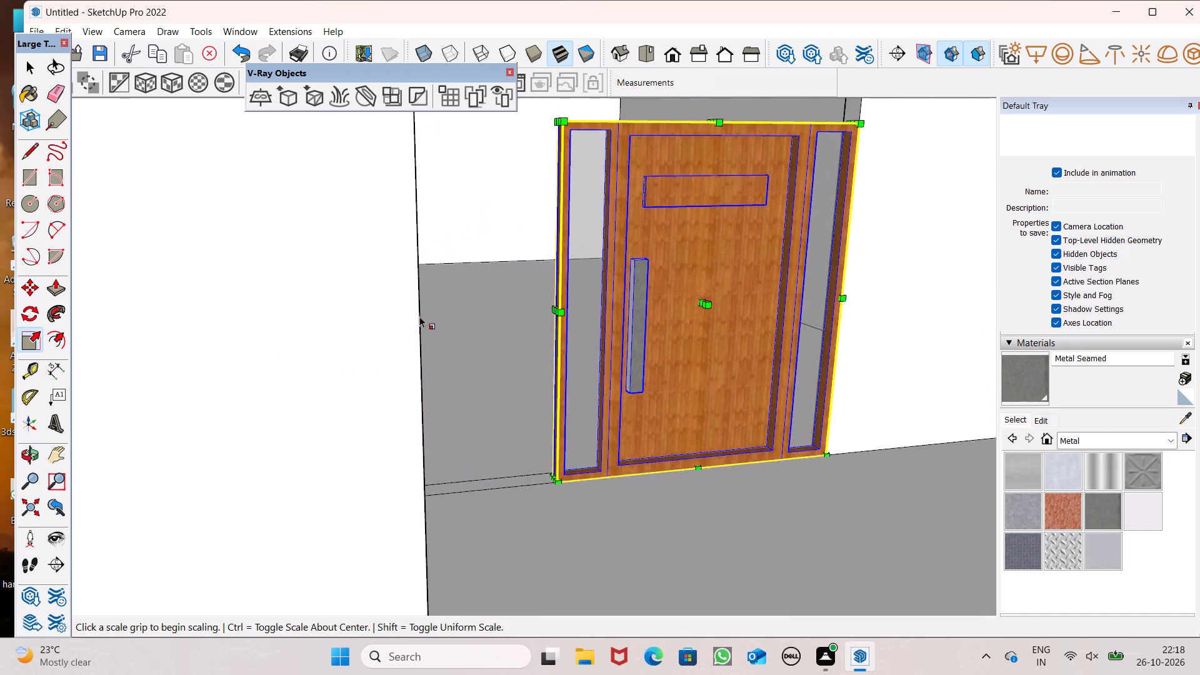
pyautogui.scroll(5, 419, 316)
pyautogui.moveTo(469, 352); pyautogui.dragTo(438, 367, button='middle')
pyautogui.scroll(4, 441, 367)
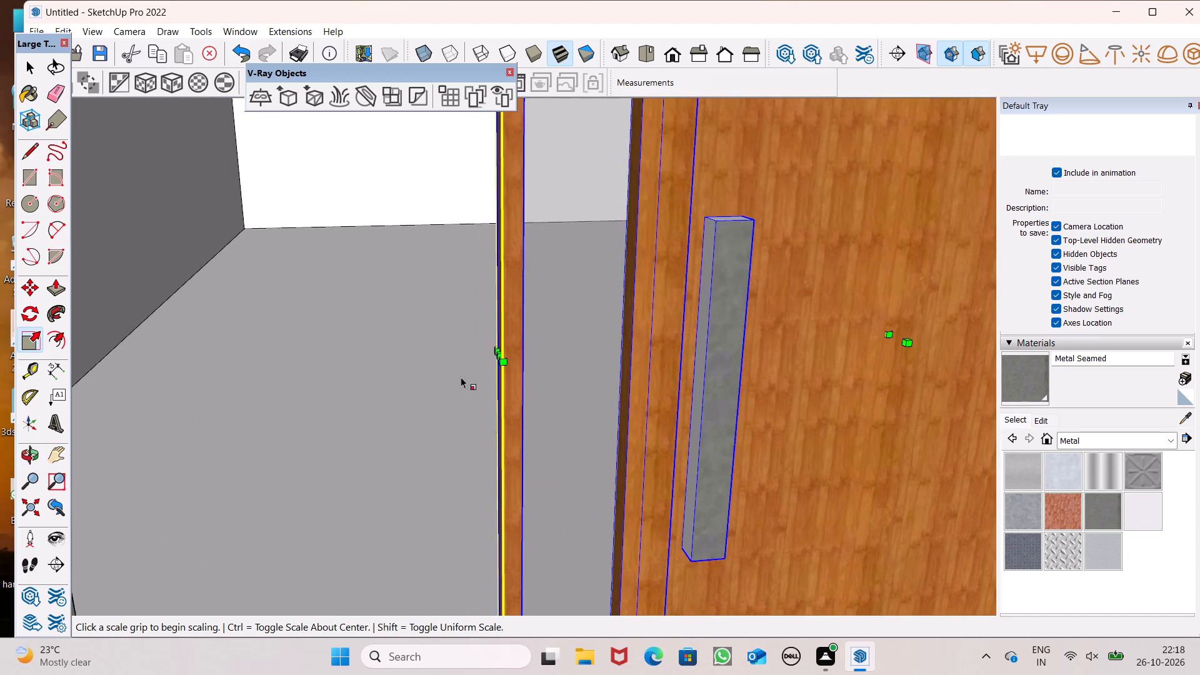
pyautogui.moveTo(462, 381); pyautogui.dragTo(491, 390, button='middle')
pyautogui.moveTo(620, 391); pyautogui.dragTo(137, 498)
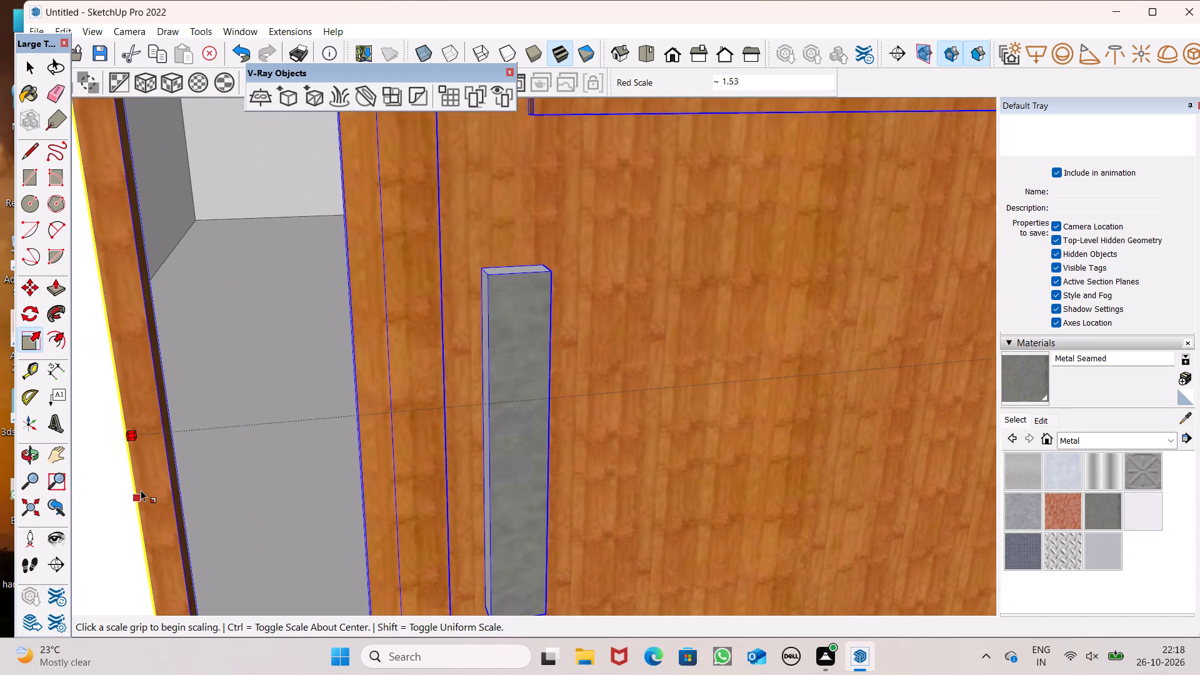
pyautogui.scroll(-4, 301, 416)
pyautogui.scroll(-4, 269, 281)
pyautogui.scroll(-8, 418, 367)
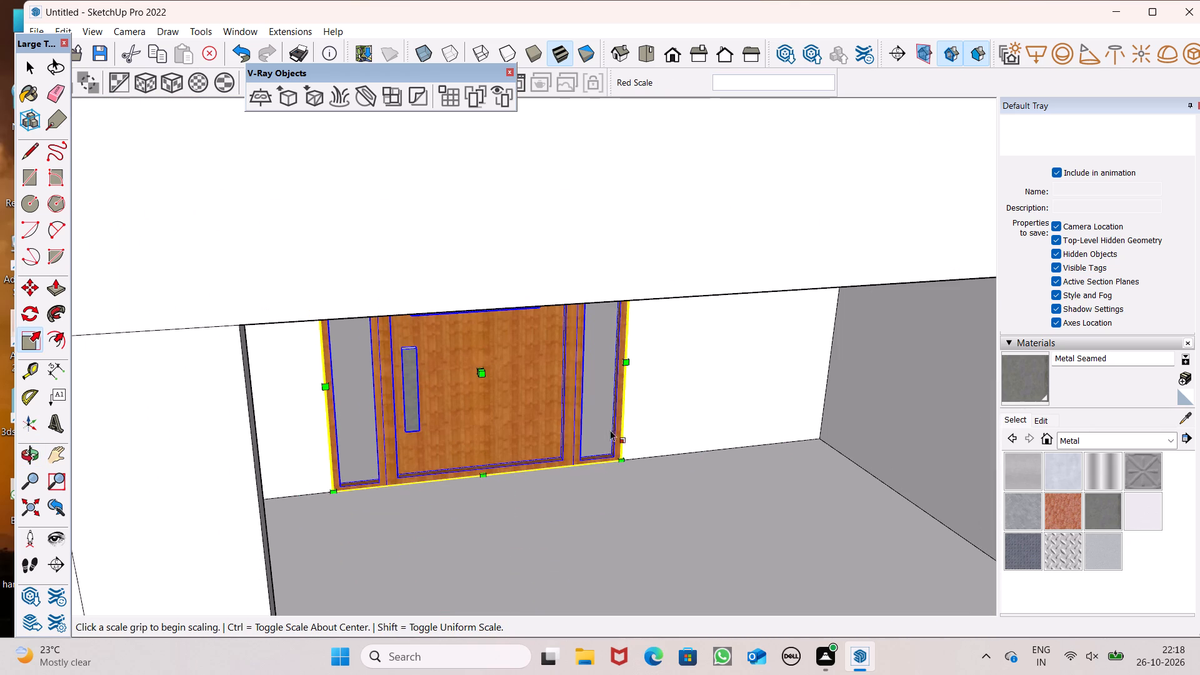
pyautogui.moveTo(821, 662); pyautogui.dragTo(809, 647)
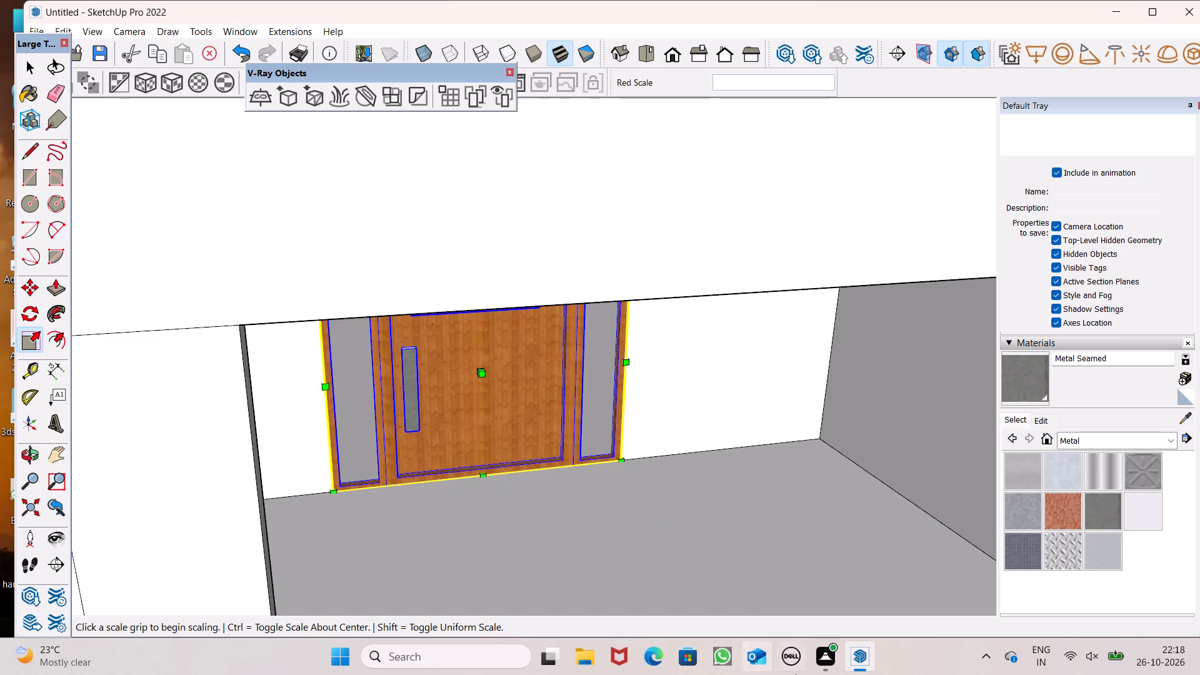
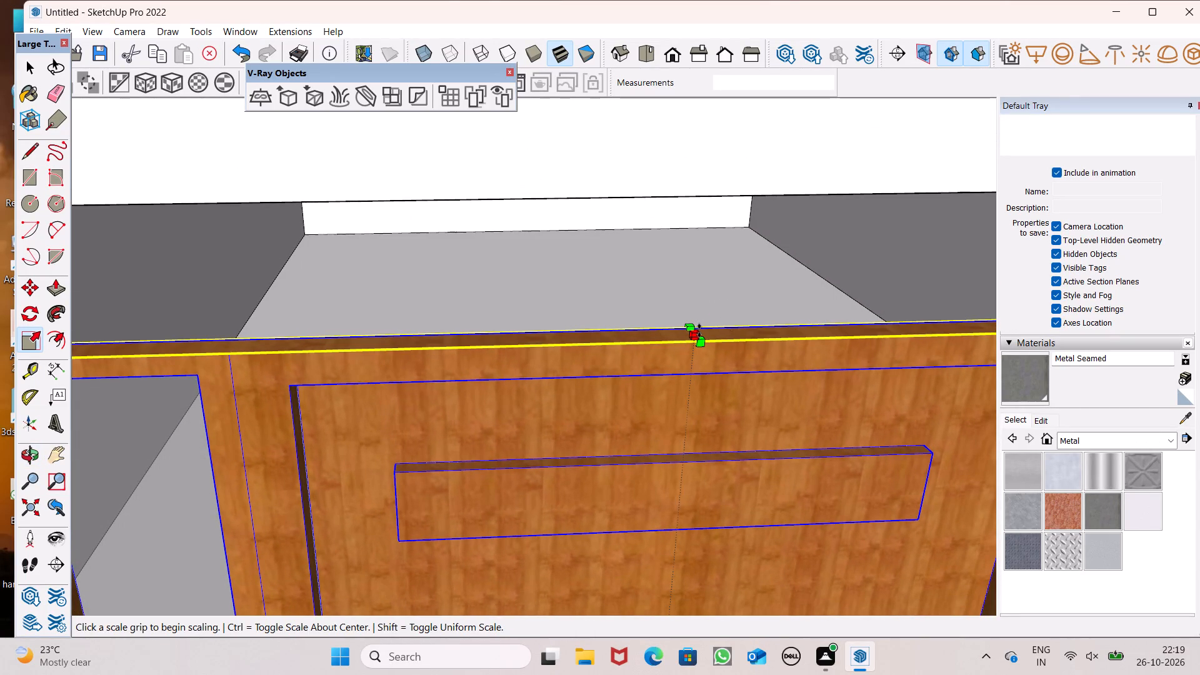
# Scale the selected upper-floor wooden door unit with glazed side panels upward from its top edge, and clear the selection.
pyautogui.moveTo(697, 334); pyautogui.dragTo(704, 189)
pyautogui.scroll(-7, 642, 187)
pyautogui.scroll(-20, 602, 220)
pyautogui.press('space')
pyautogui.scroll(-5, 609, 245)
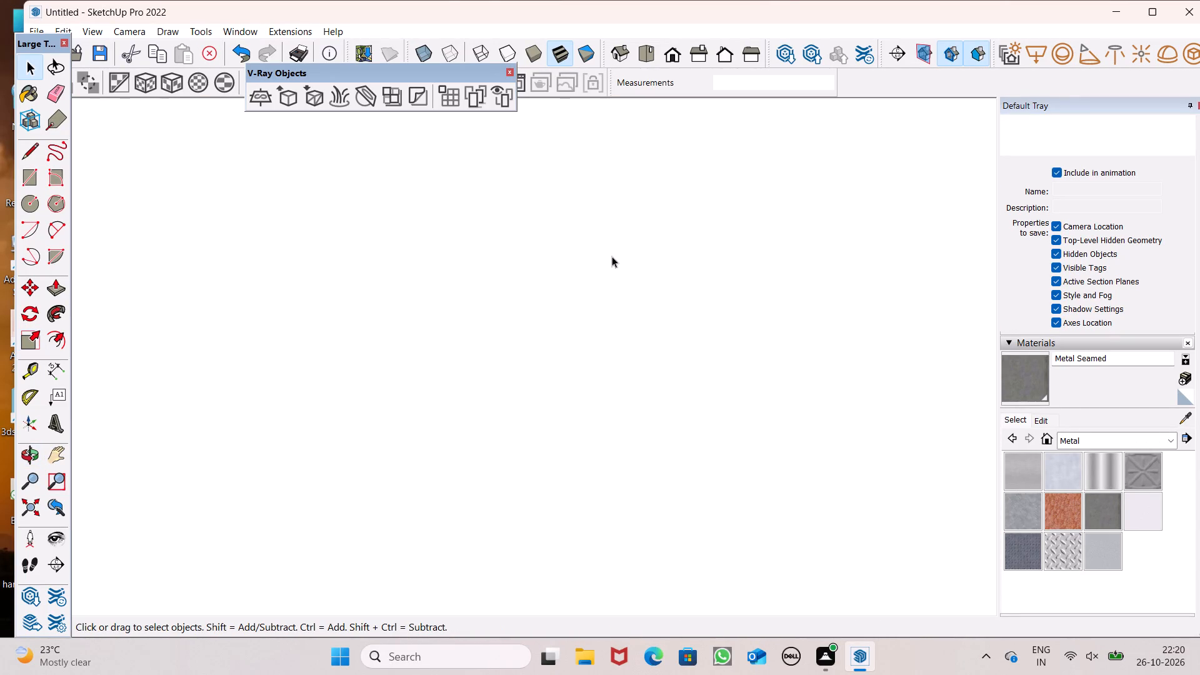
pyautogui.scroll(-18, 610, 236)
pyautogui.scroll(-4, 602, 262)
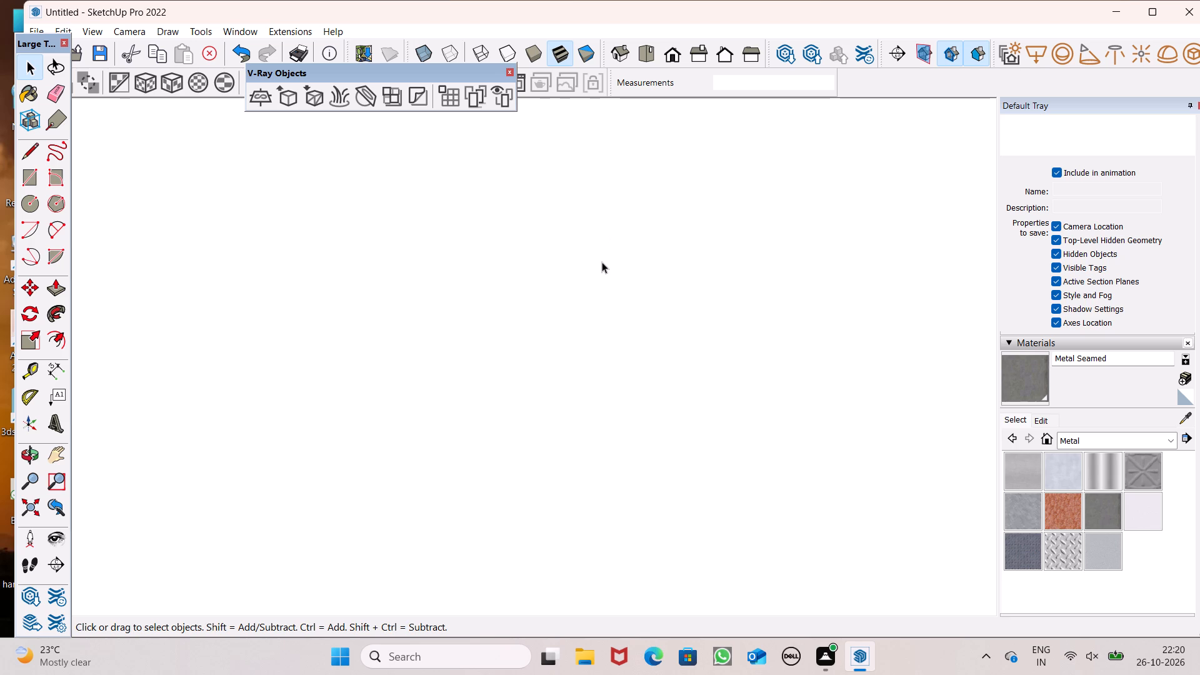
pyautogui.scroll(-14, 607, 261)
pyautogui.scroll(1, 620, 242)
pyautogui.scroll(-12, 620, 242)
pyautogui.moveTo(657, 308); pyautogui.dragTo(657, 239, button='middle')
pyautogui.press('space')
pyautogui.click(439, 297)
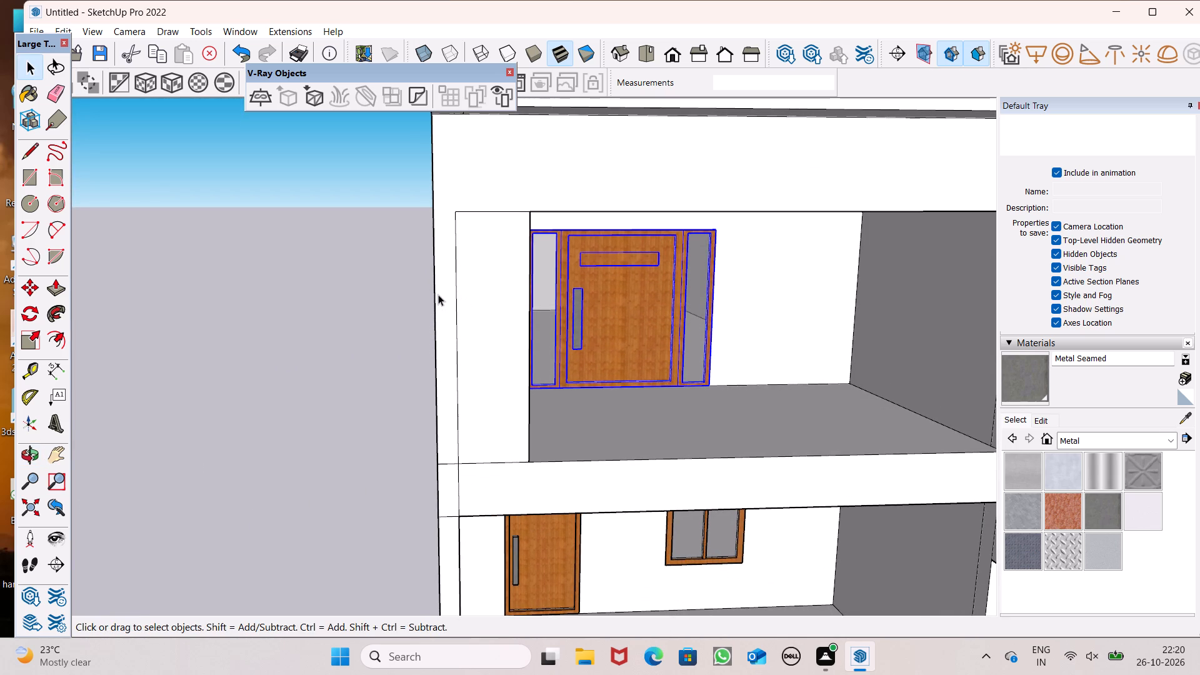
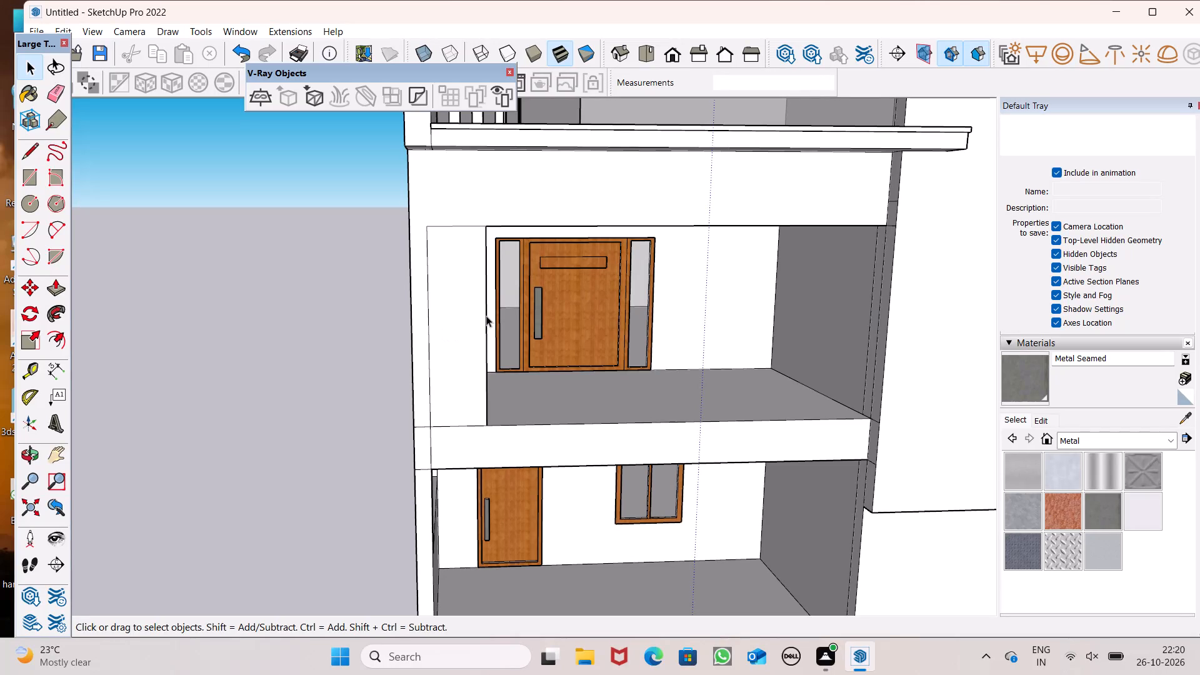
# Copy the ground-floor wooden door vertically up to the balcony floor, in front of the empty door opening.
pyautogui.scroll(-2, 431, 312)
pyautogui.moveTo(749, 336); pyautogui.dragTo(743, 331, button='middle')
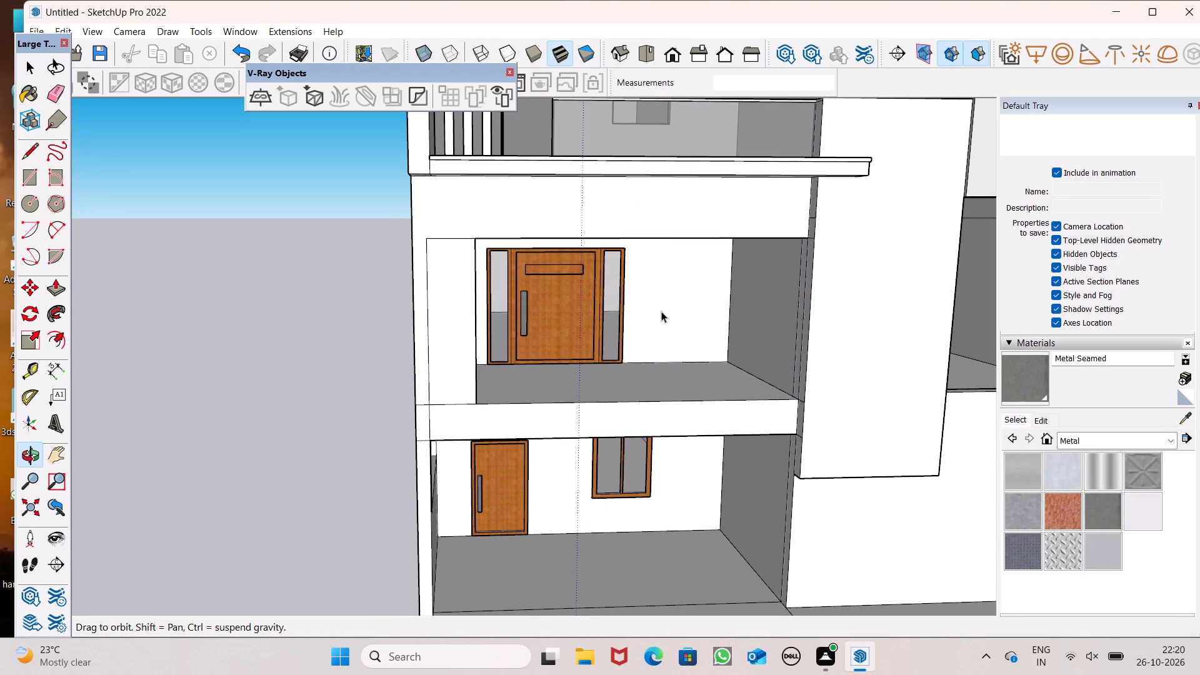
pyautogui.scroll(-1, 576, 307)
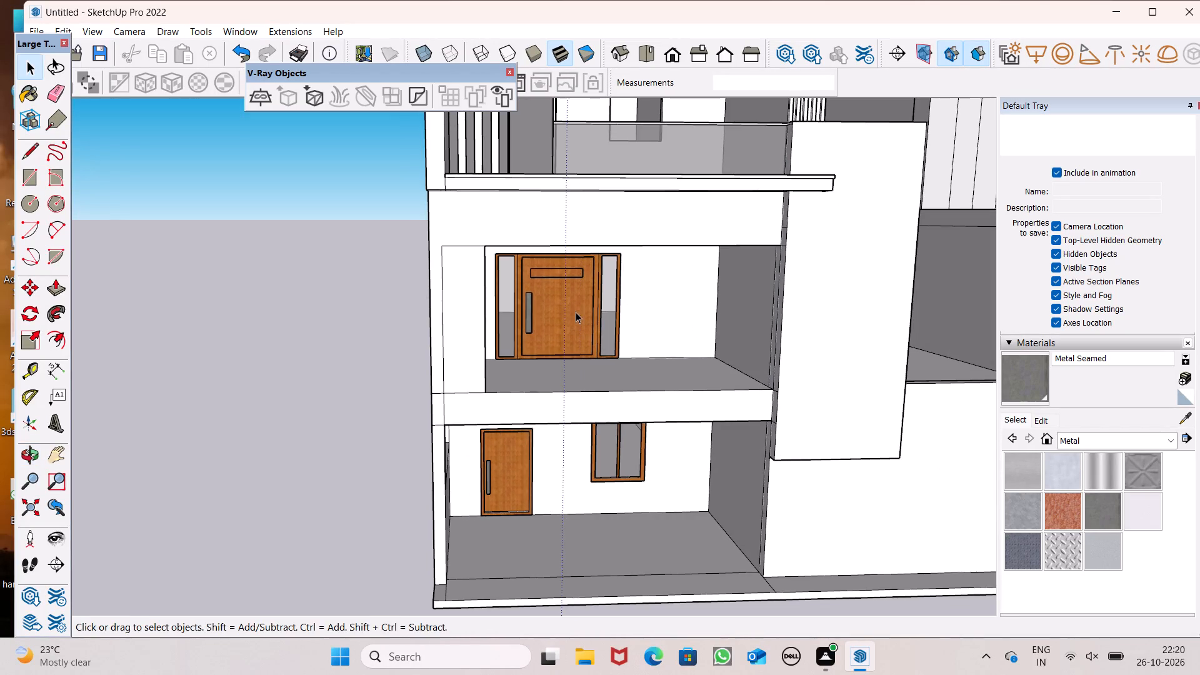
pyautogui.moveTo(673, 344); pyautogui.dragTo(623, 335, button='middle')
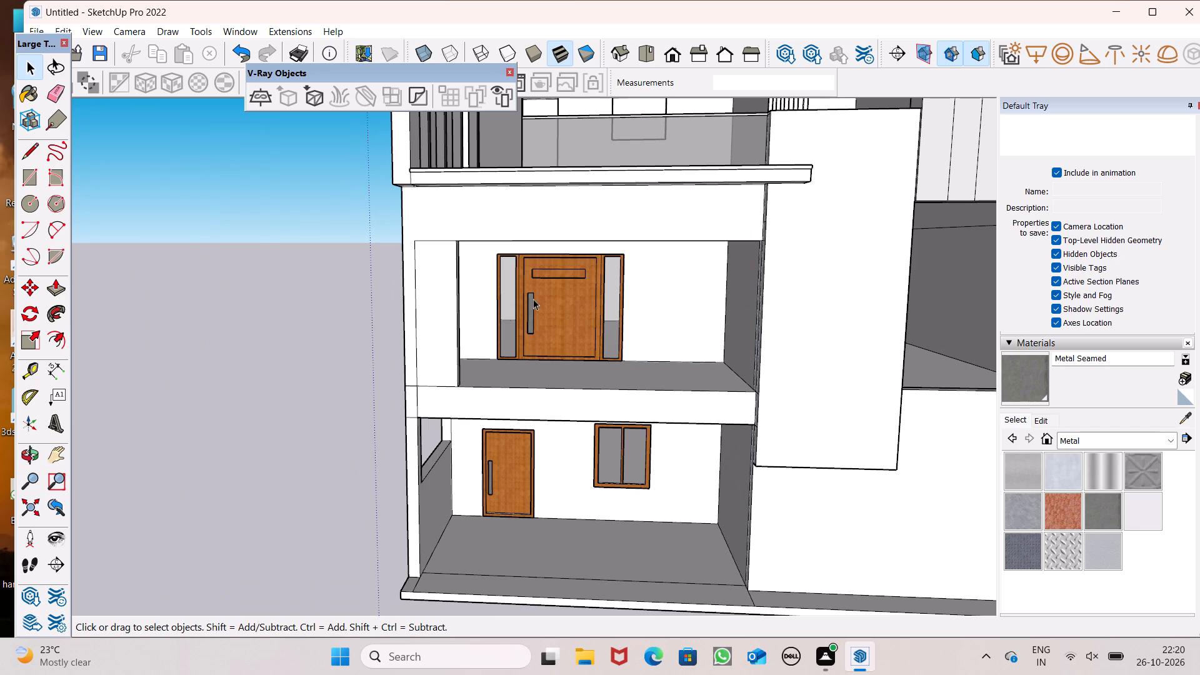
pyautogui.scroll(-6, 496, 314)
pyautogui.moveTo(518, 356); pyautogui.dragTo(482, 436, button='middle')
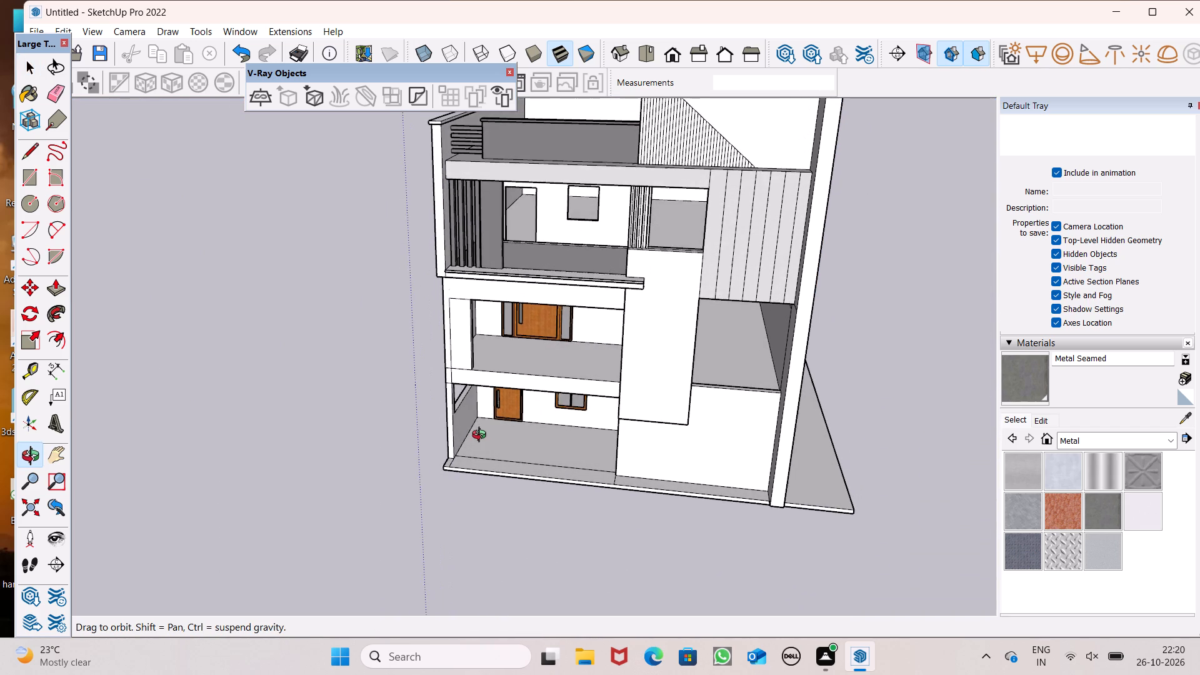
pyautogui.moveTo(482, 436); pyautogui.dragTo(483, 433, button='middle')
pyautogui.click(497, 411)
pyautogui.scroll(1, 502, 386)
pyautogui.press('m')
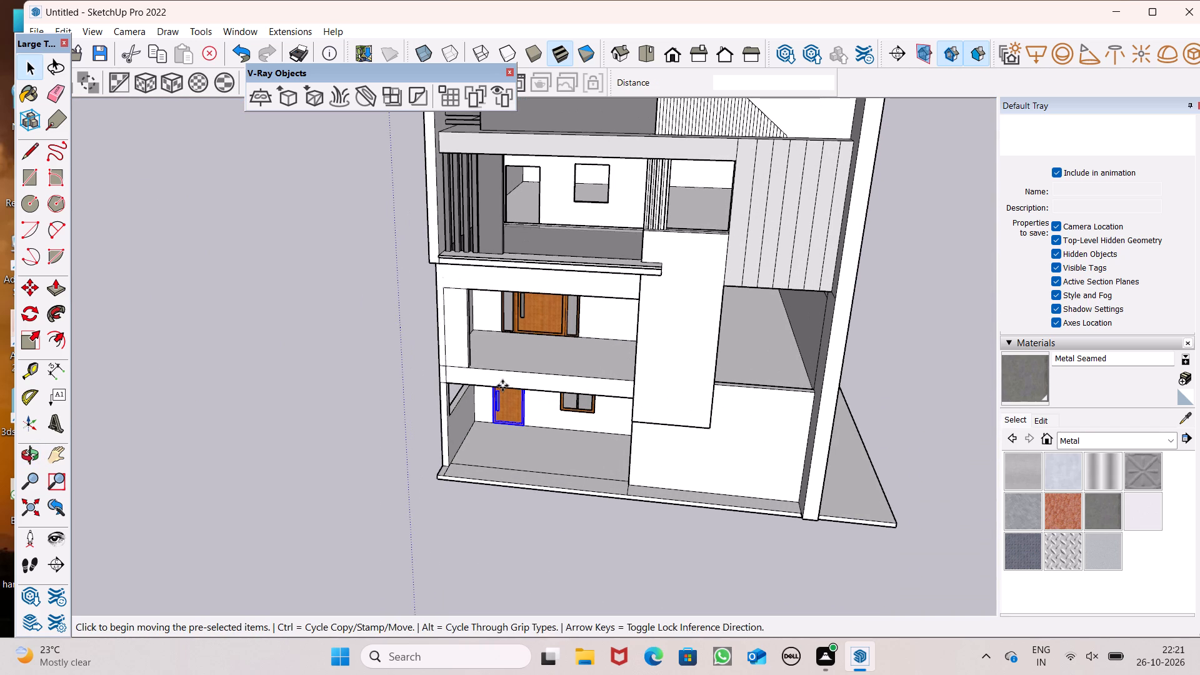
pyautogui.press('Return')
pyautogui.moveTo(525, 433); pyautogui.dragTo(526, 215)
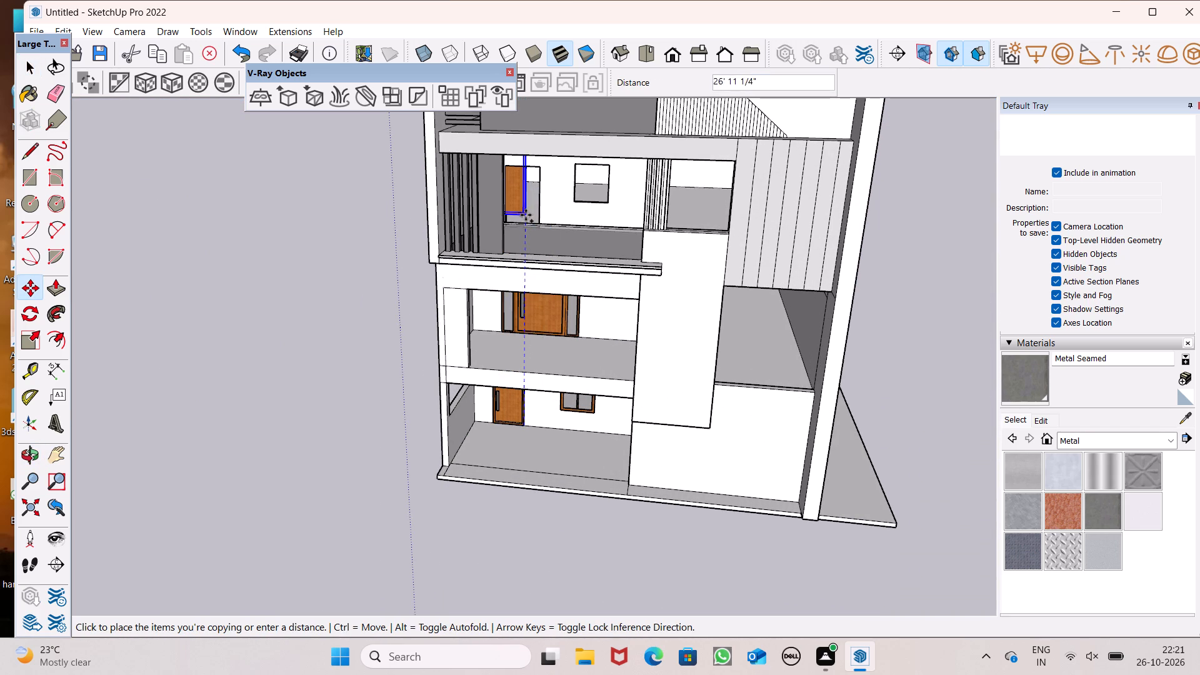
pyautogui.moveTo(526, 215); pyautogui.dragTo(539, 225)
# Move the copied door by its bottom corner back from the balcony edge onto the side edge of the wall's door opening.
pyautogui.scroll(8, 561, 212)
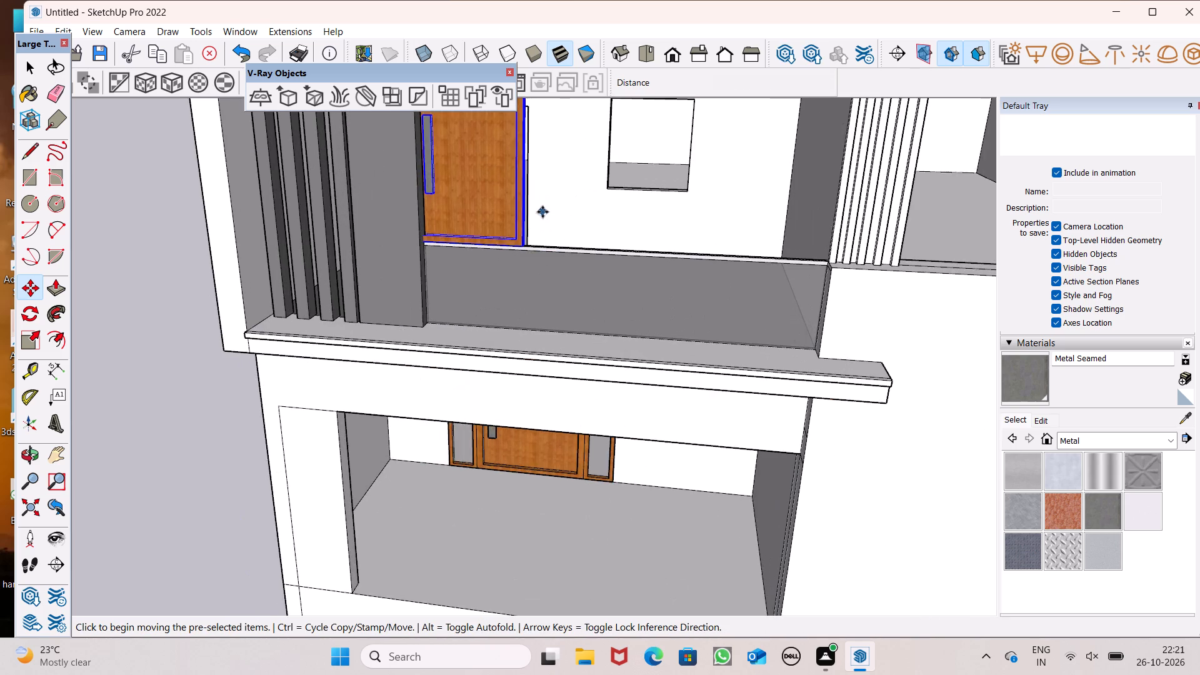
pyautogui.scroll(11, 539, 212)
pyautogui.scroll(-3, 510, 276)
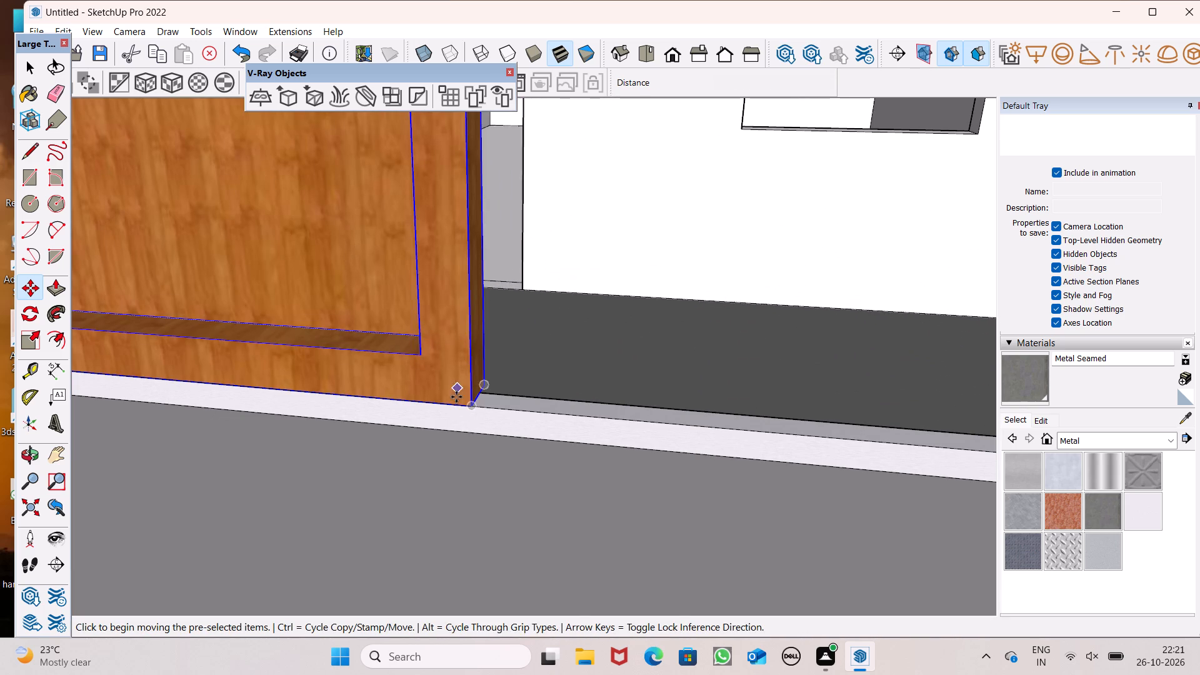
pyautogui.moveTo(469, 416); pyautogui.dragTo(512, 144)
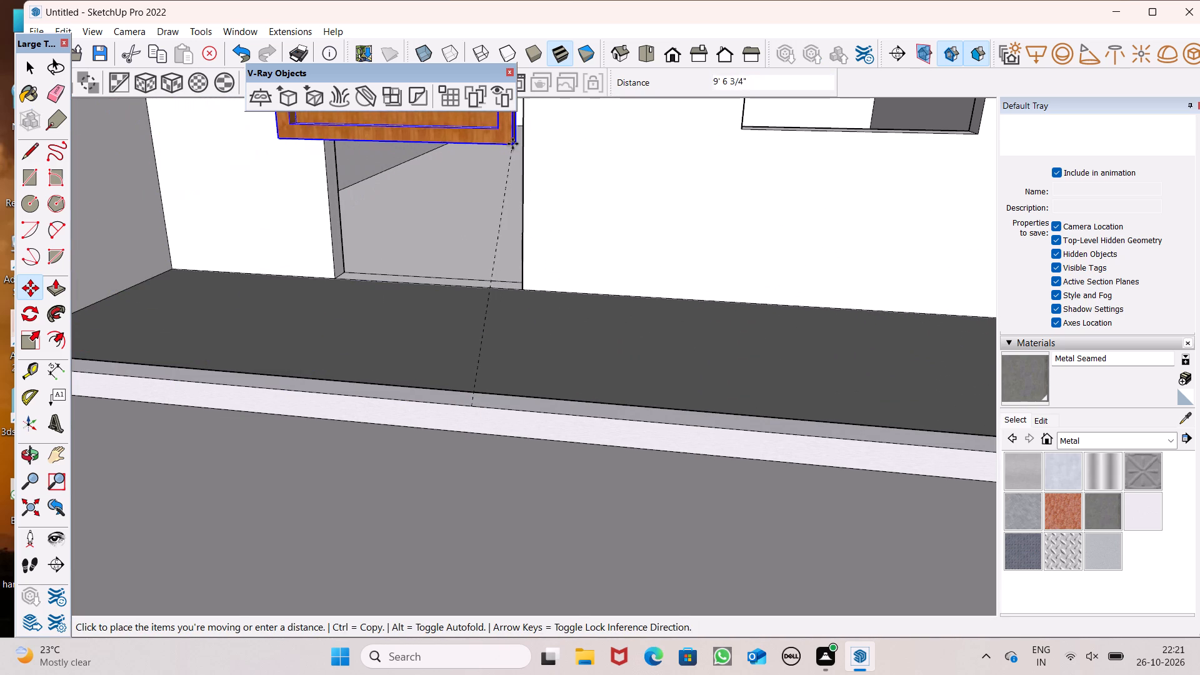
pyautogui.moveTo(512, 144); pyautogui.dragTo(531, 216)
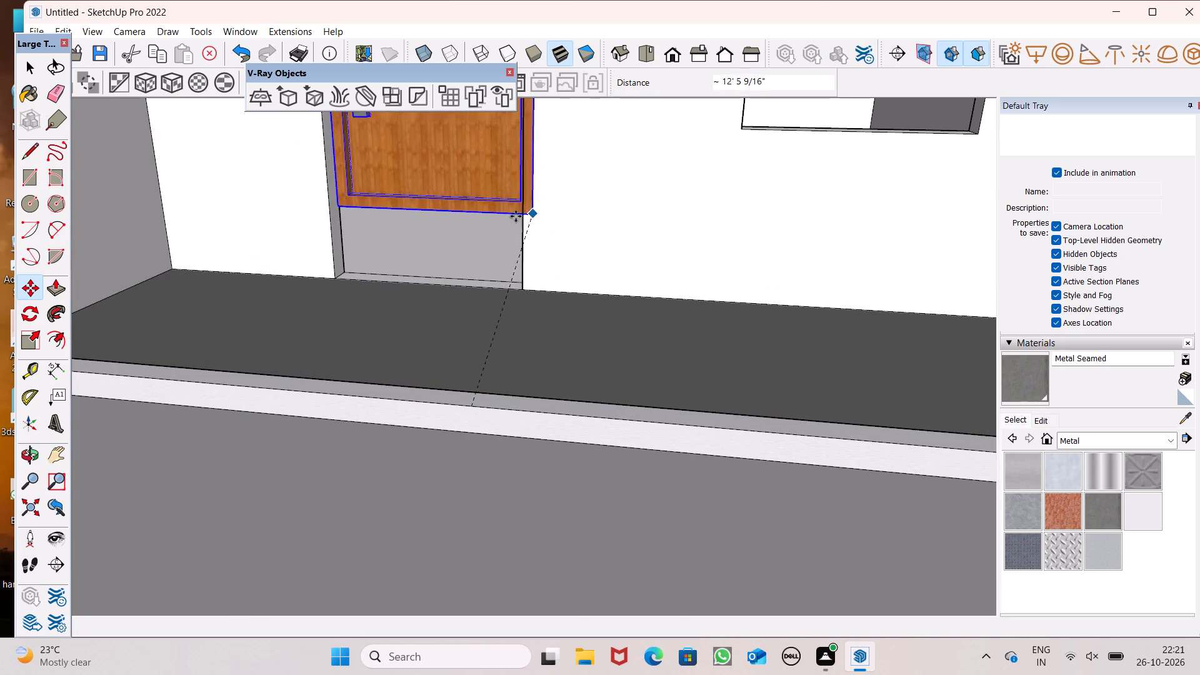
pyautogui.scroll(6, 493, 222)
pyautogui.moveTo(516, 255); pyautogui.dragTo(614, 275, button='middle')
pyautogui.moveTo(630, 209); pyautogui.dragTo(604, 236)
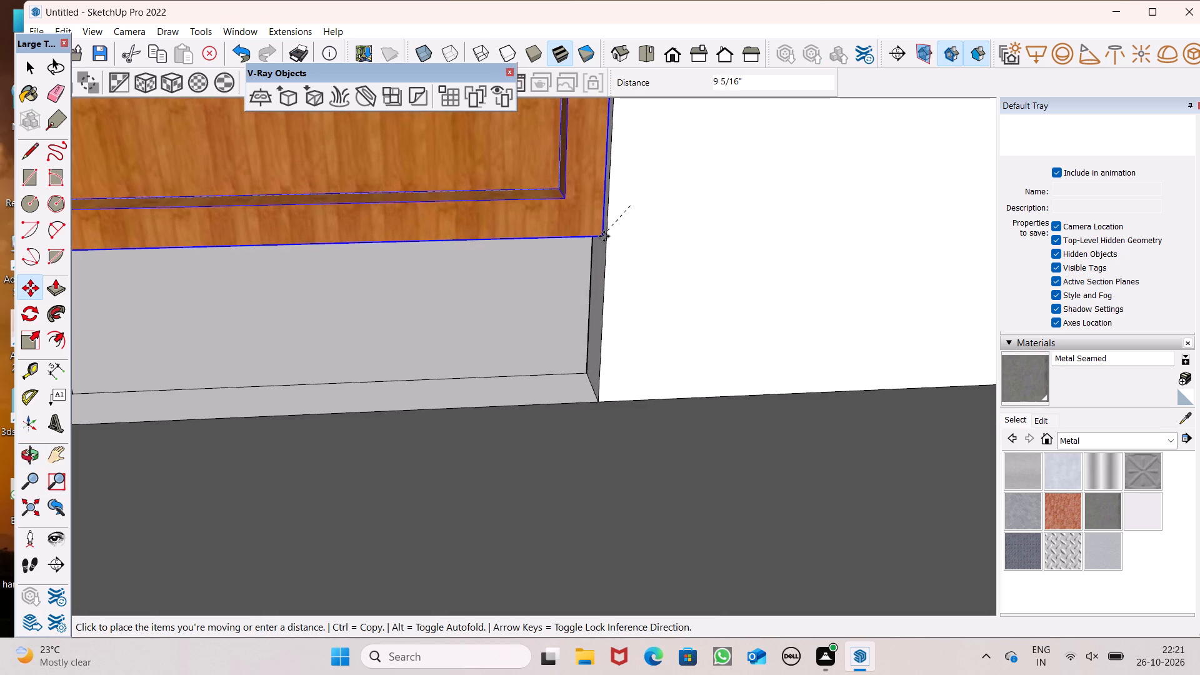
pyautogui.moveTo(604, 236); pyautogui.dragTo(604, 236)
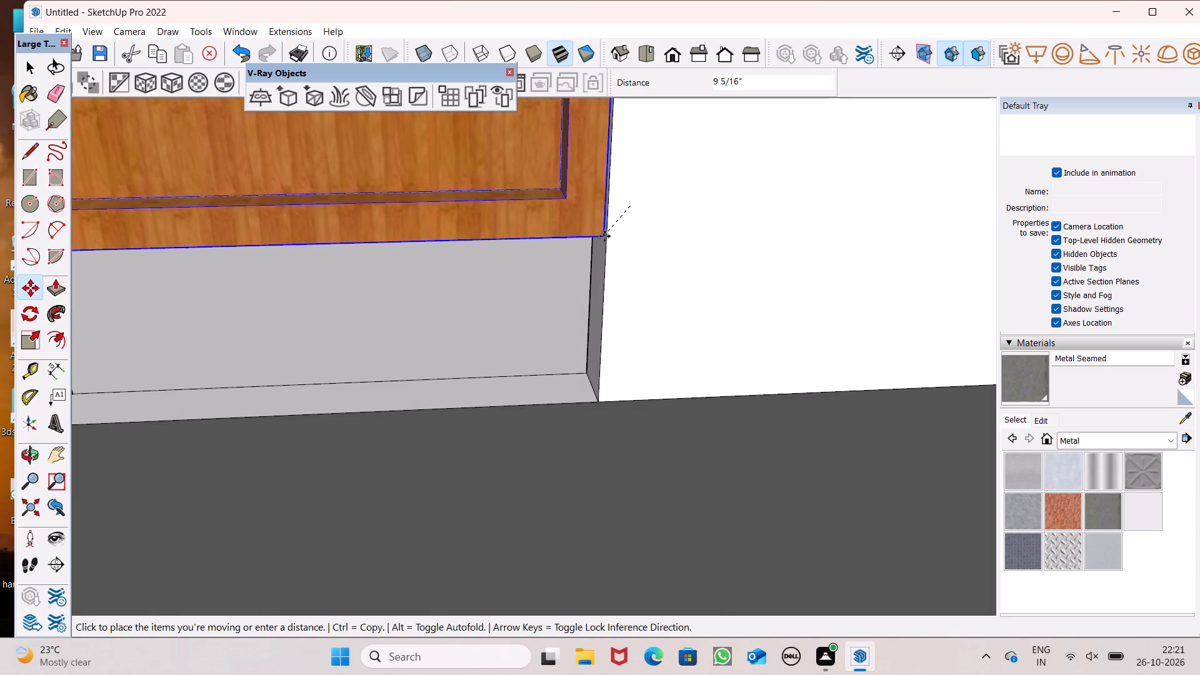
pyautogui.moveTo(604, 236); pyautogui.dragTo(606, 236)
# Align the copied door with the opening's side edge, lower it onto the balcony floor, and clear the selection.
pyautogui.scroll(-2, 626, 252)
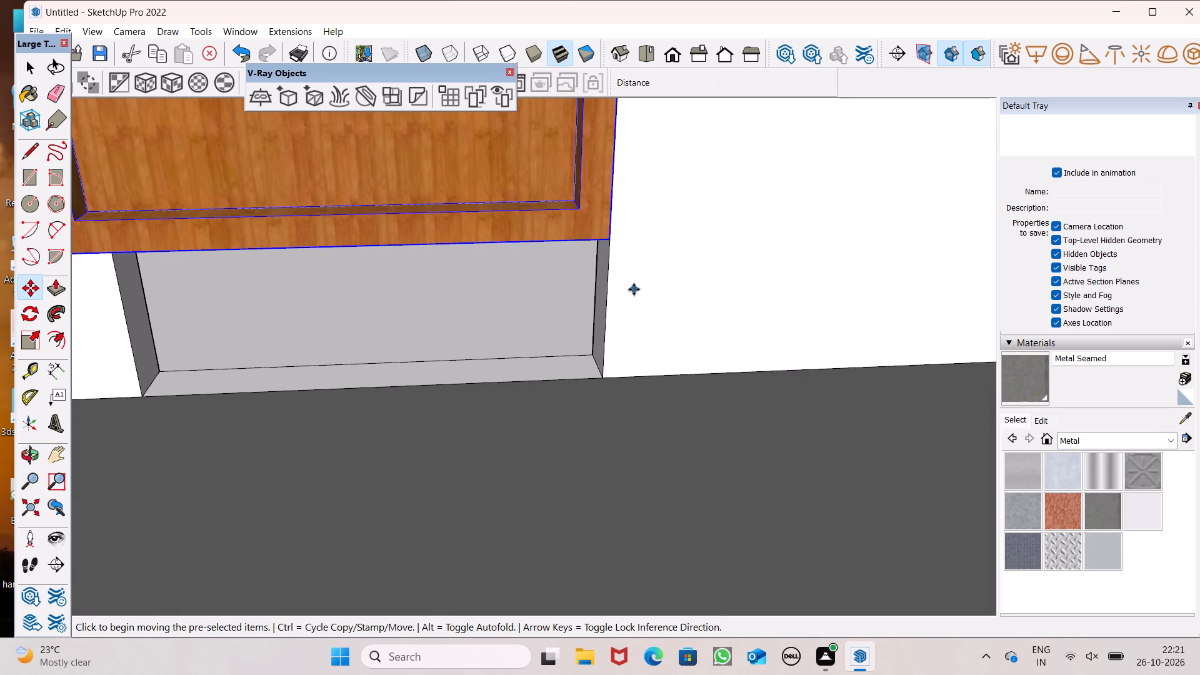
pyautogui.scroll(-2, 606, 264)
pyautogui.moveTo(614, 302); pyautogui.dragTo(604, 348, button='middle')
pyautogui.scroll(-1, 587, 269)
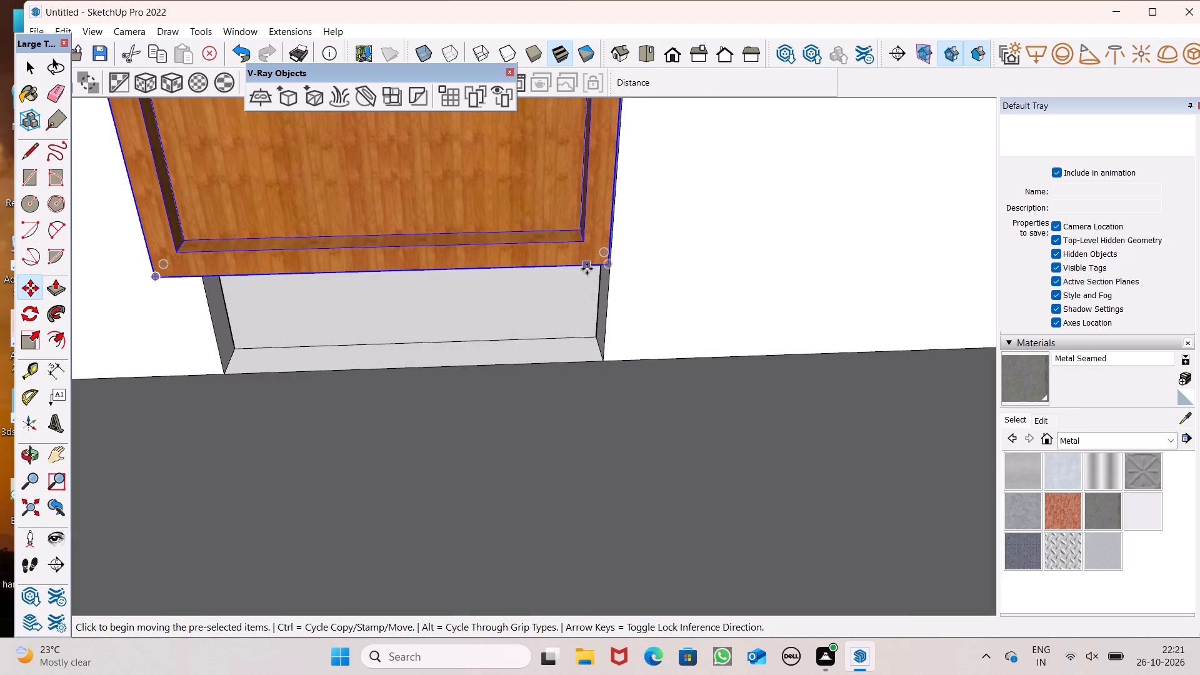
pyautogui.scroll(-2, 587, 269)
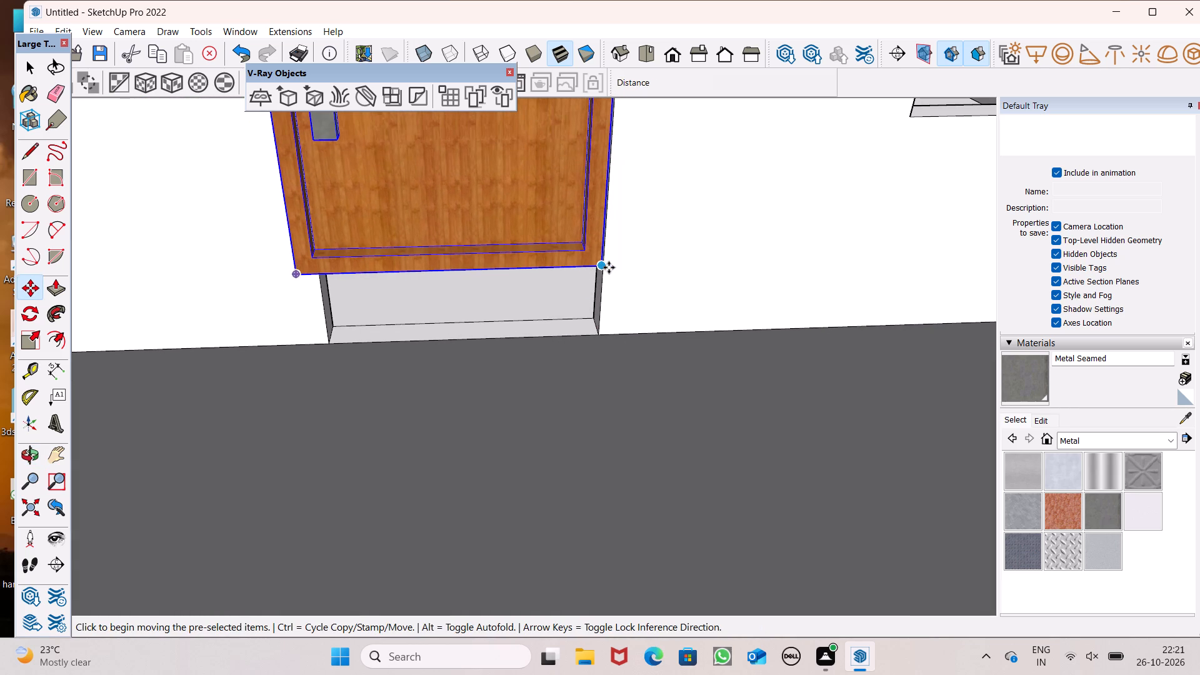
pyautogui.moveTo(609, 267); pyautogui.dragTo(603, 227)
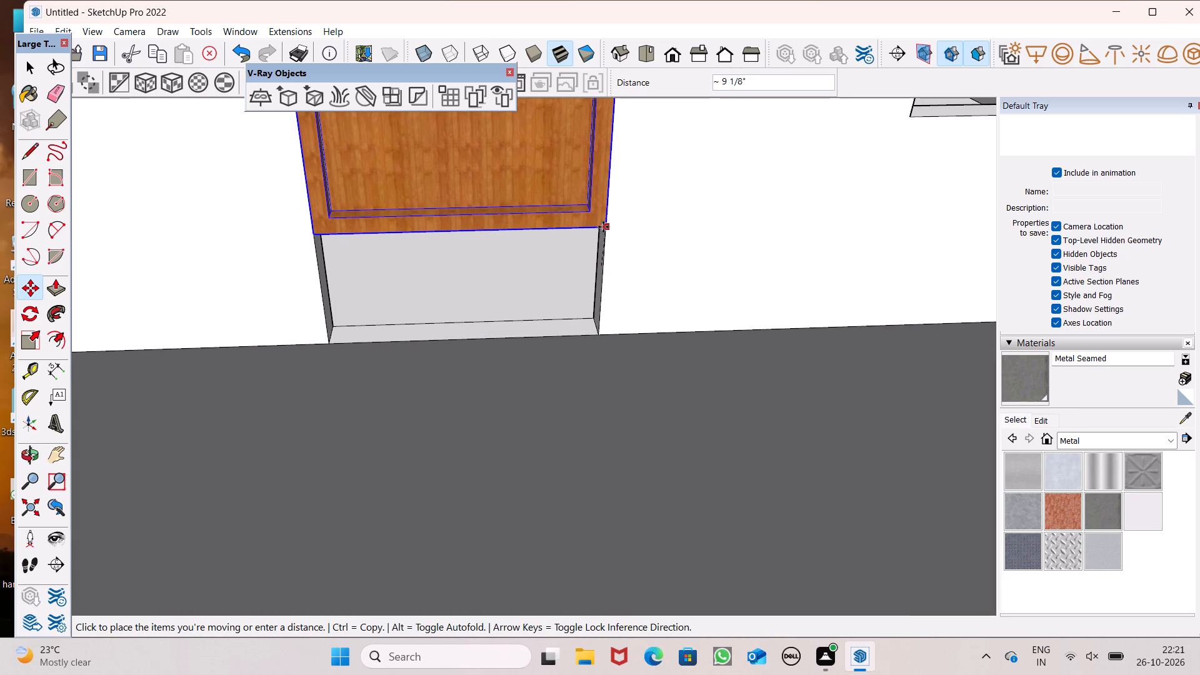
pyautogui.moveTo(603, 227); pyautogui.dragTo(603, 227)
pyautogui.moveTo(619, 299); pyautogui.dragTo(705, 252, button='middle')
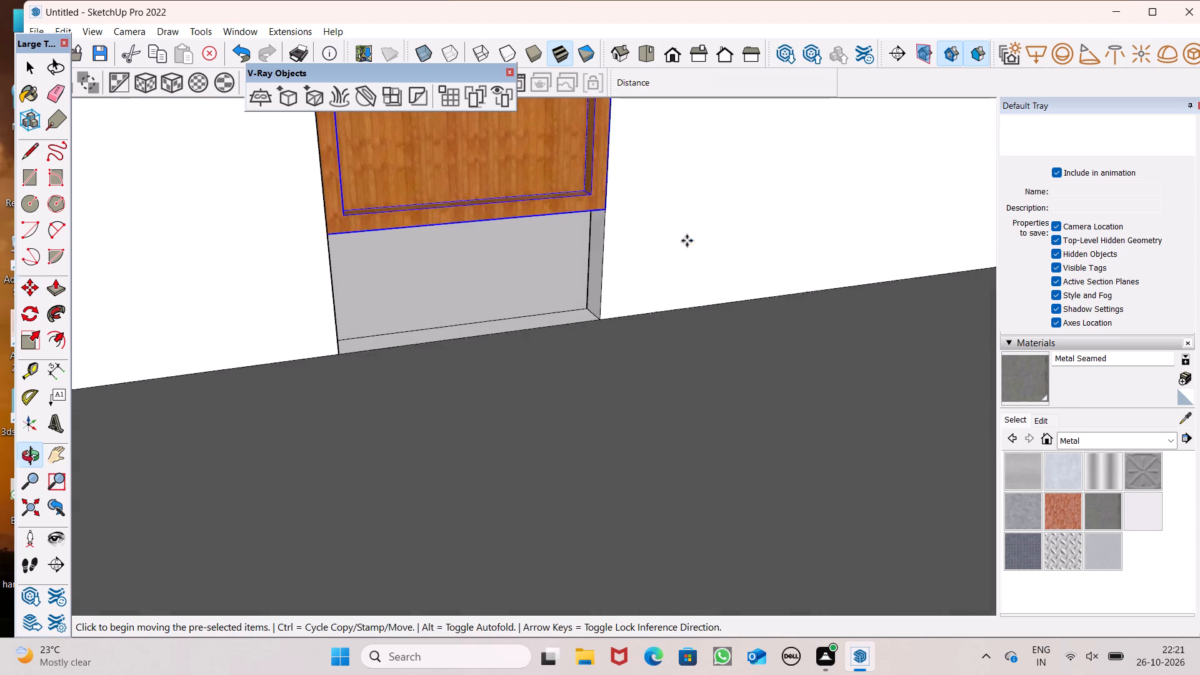
pyautogui.moveTo(602, 207); pyautogui.dragTo(603, 231)
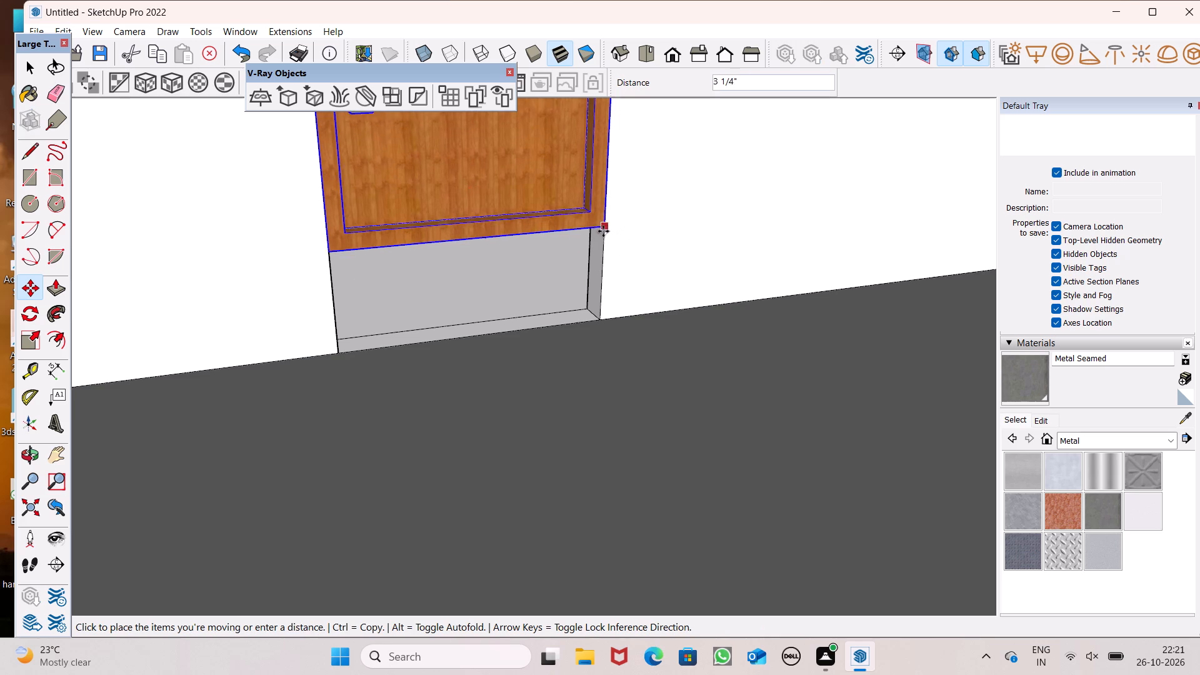
pyautogui.moveTo(603, 231); pyautogui.dragTo(603, 317)
pyautogui.scroll(-7, 575, 251)
pyautogui.press('space')
pyautogui.scroll(-5, 556, 263)
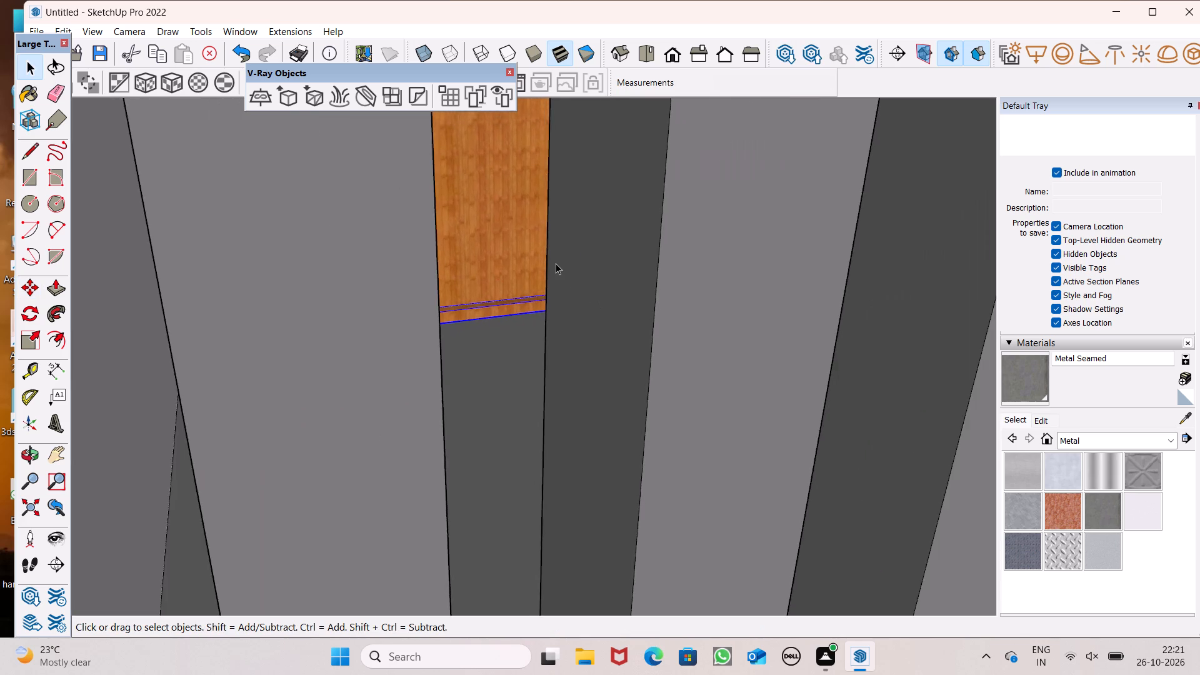
pyautogui.scroll(-11, 529, 256)
pyautogui.scroll(1, 499, 240)
pyautogui.scroll(-2, 499, 240)
pyautogui.scroll(1, 120, 274)
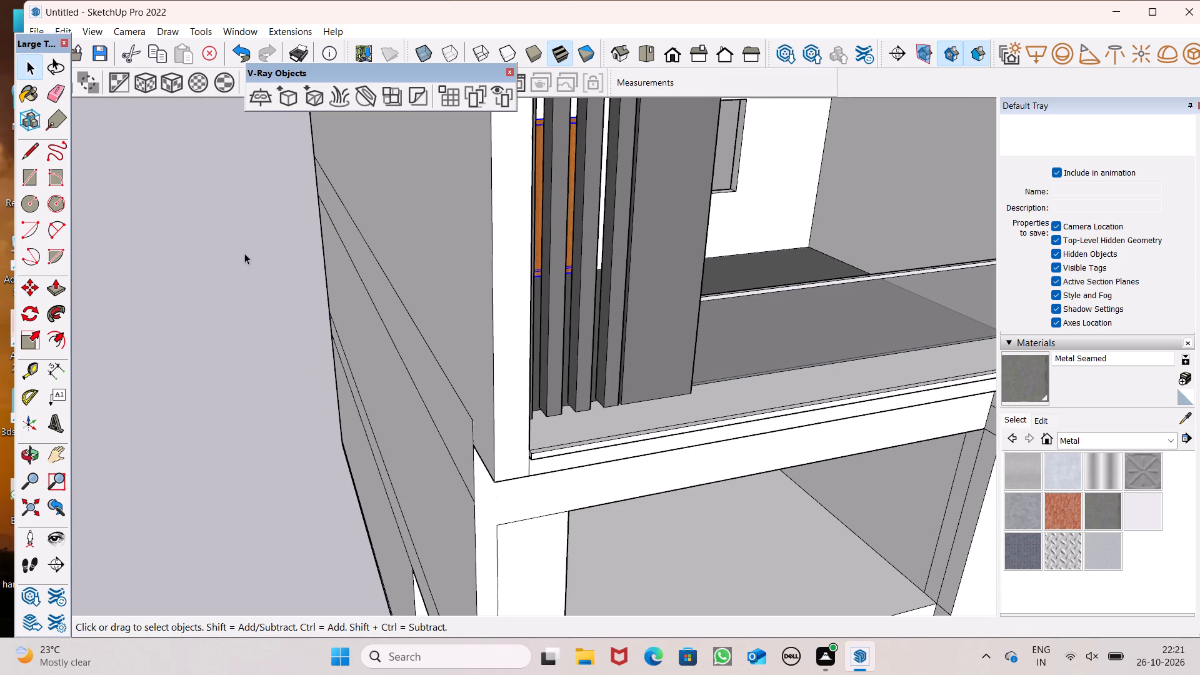
pyautogui.press('space')
pyautogui.click(203, 244)
# Copy the ground-floor two-pane window vertically up to the balcony floor, in front of the empty window opening.
pyautogui.scroll(-3, 453, 221)
pyautogui.moveTo(462, 235); pyautogui.dragTo(294, 214, button='middle')
pyautogui.scroll(1, 296, 218)
pyautogui.scroll(-3, 382, 227)
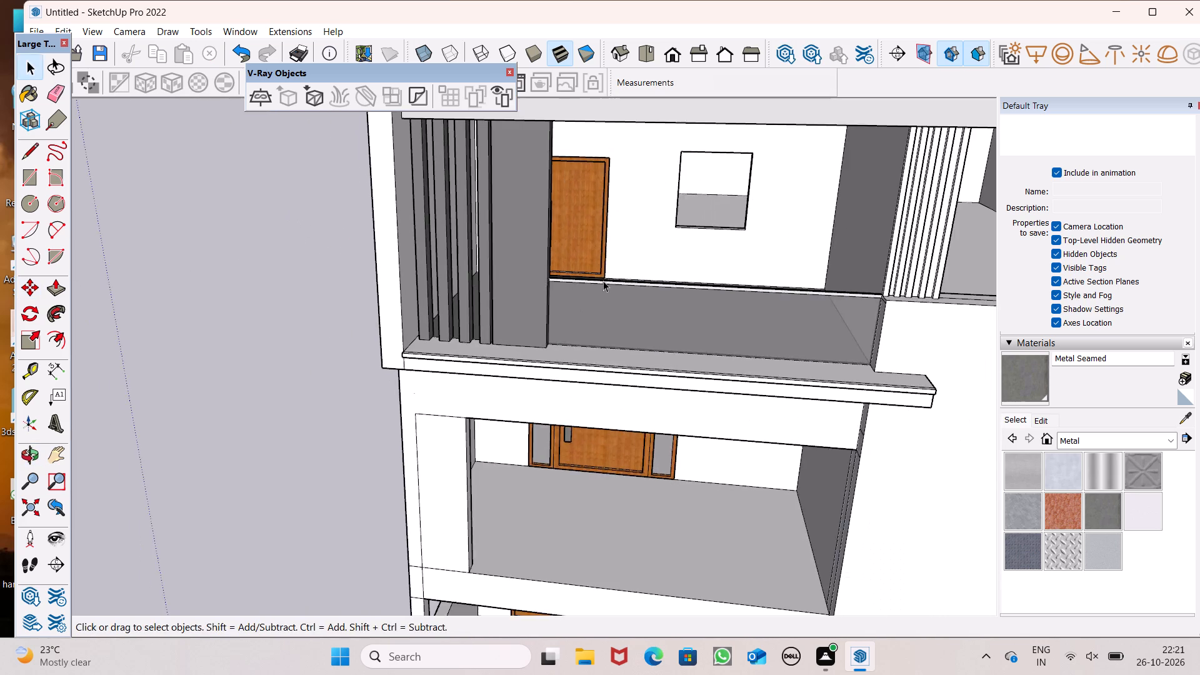
pyautogui.moveTo(604, 281); pyautogui.dragTo(642, 196, button='middle')
pyautogui.scroll(-8, 644, 195)
pyautogui.scroll(3, 655, 345)
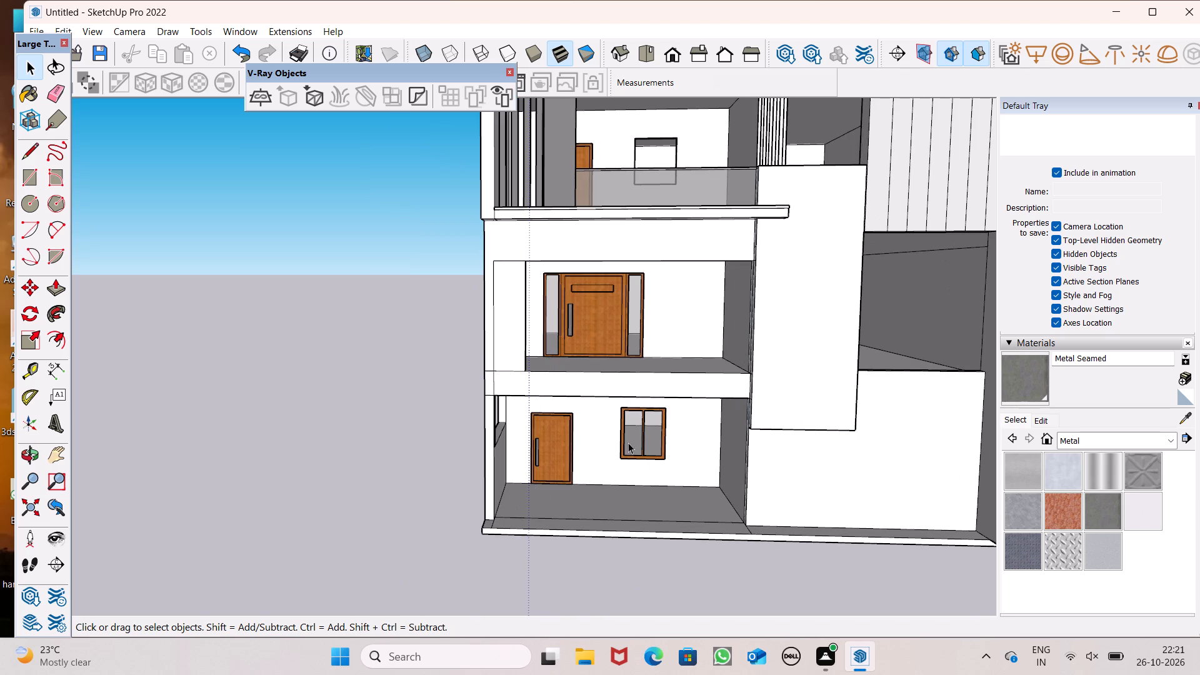
pyautogui.click(627, 442)
pyautogui.press('m')
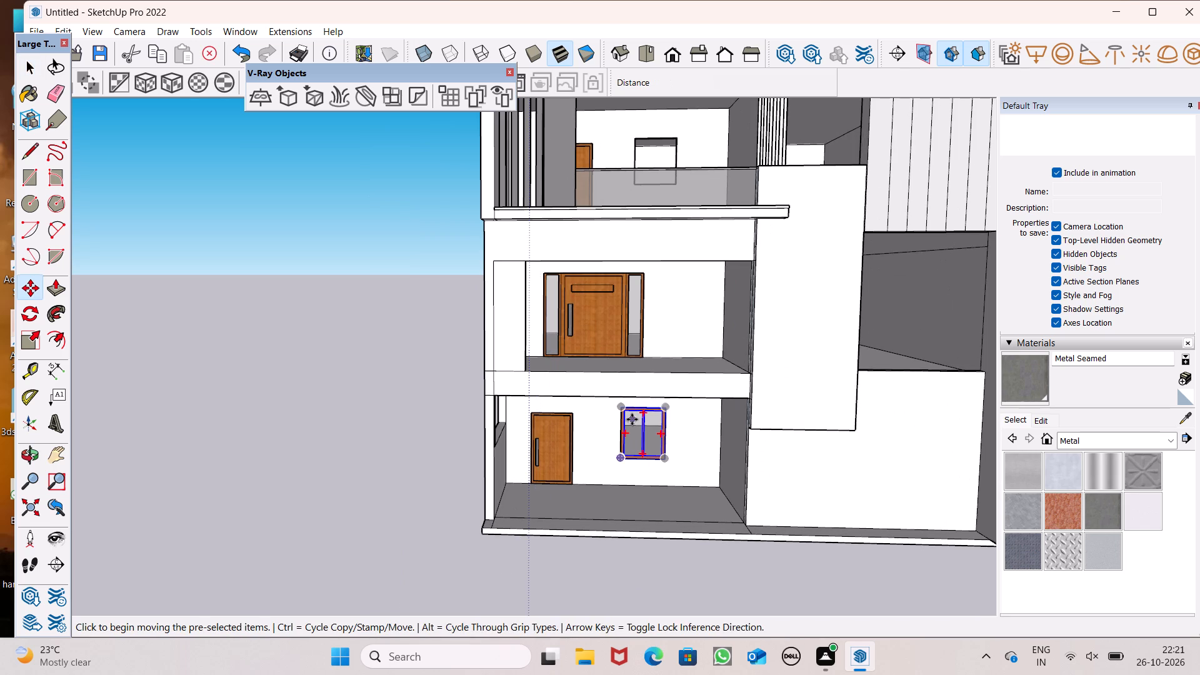
pyautogui.press('Return')
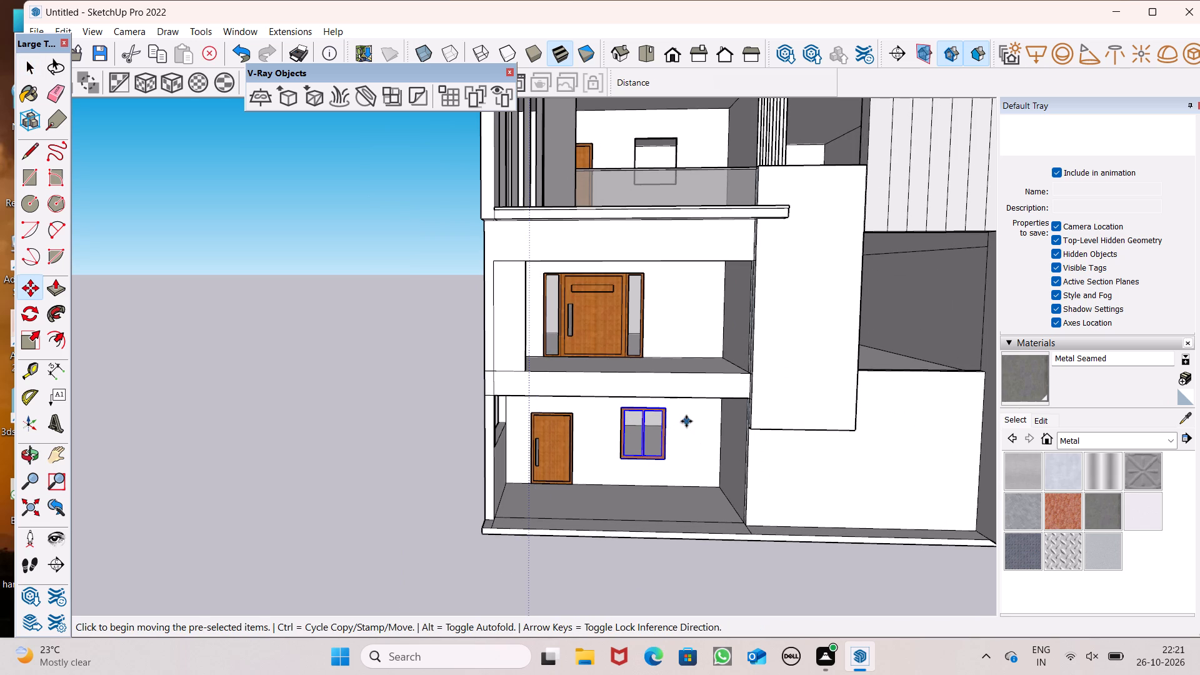
pyautogui.moveTo(686, 421); pyautogui.dragTo(704, 496, button='middle')
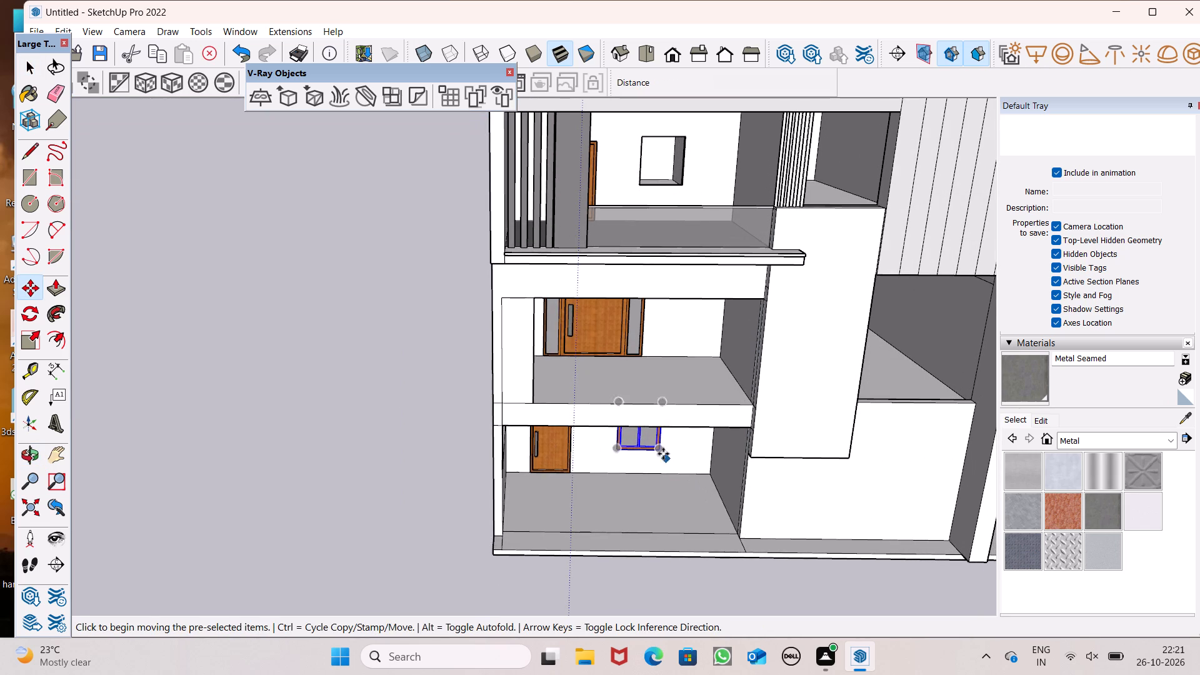
pyautogui.moveTo(661, 451); pyautogui.dragTo(692, 178)
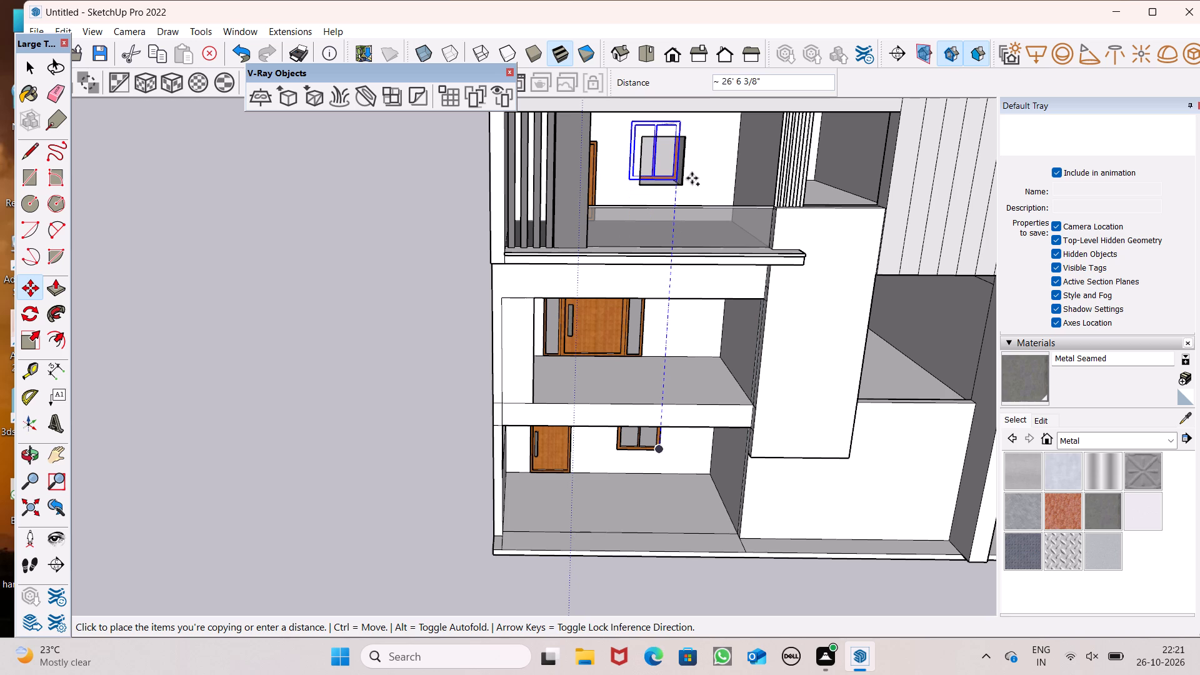
pyautogui.moveTo(692, 178); pyautogui.dragTo(704, 206)
# Scale the copied window uniformly to 0.50 from its top corner.
pyautogui.scroll(4, 707, 175)
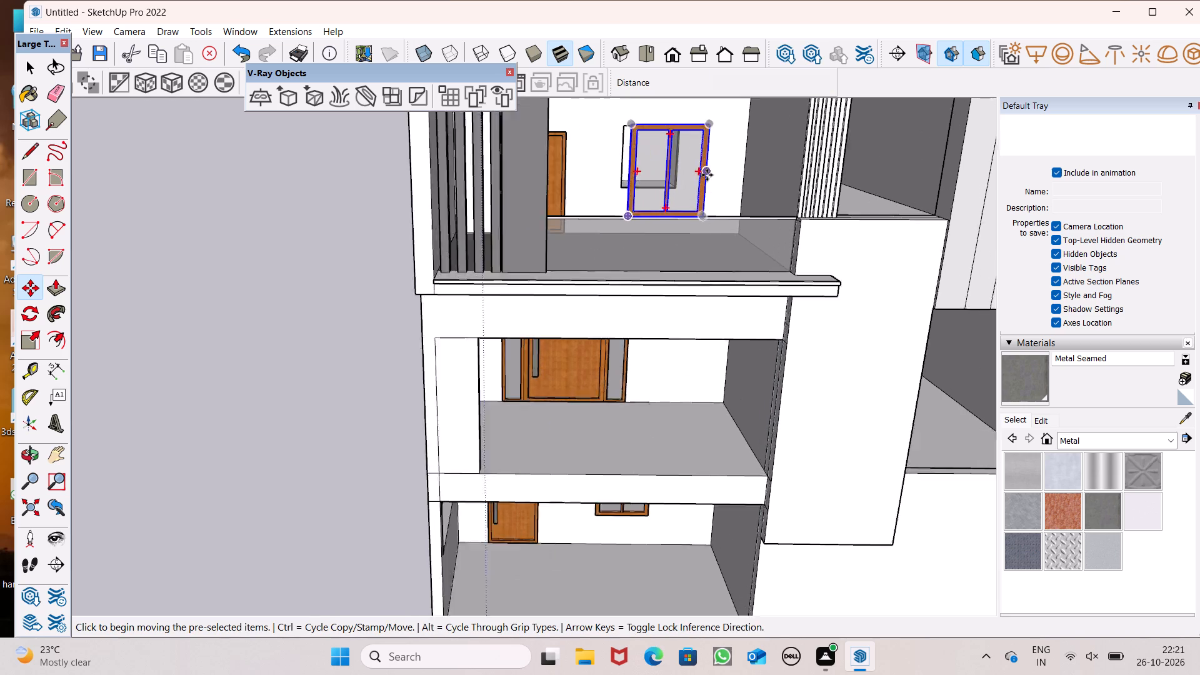
pyautogui.scroll(3, 707, 175)
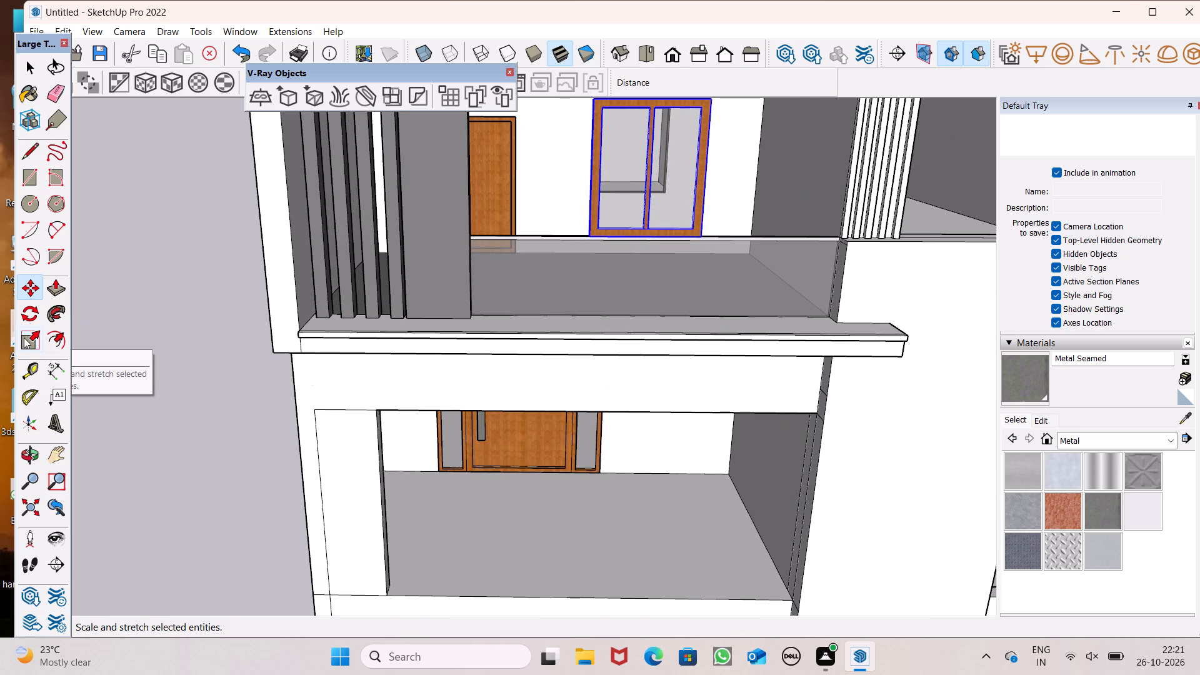
pyautogui.click(24, 337)
pyautogui.scroll(-2, 385, 459)
pyautogui.scroll(4, 496, 250)
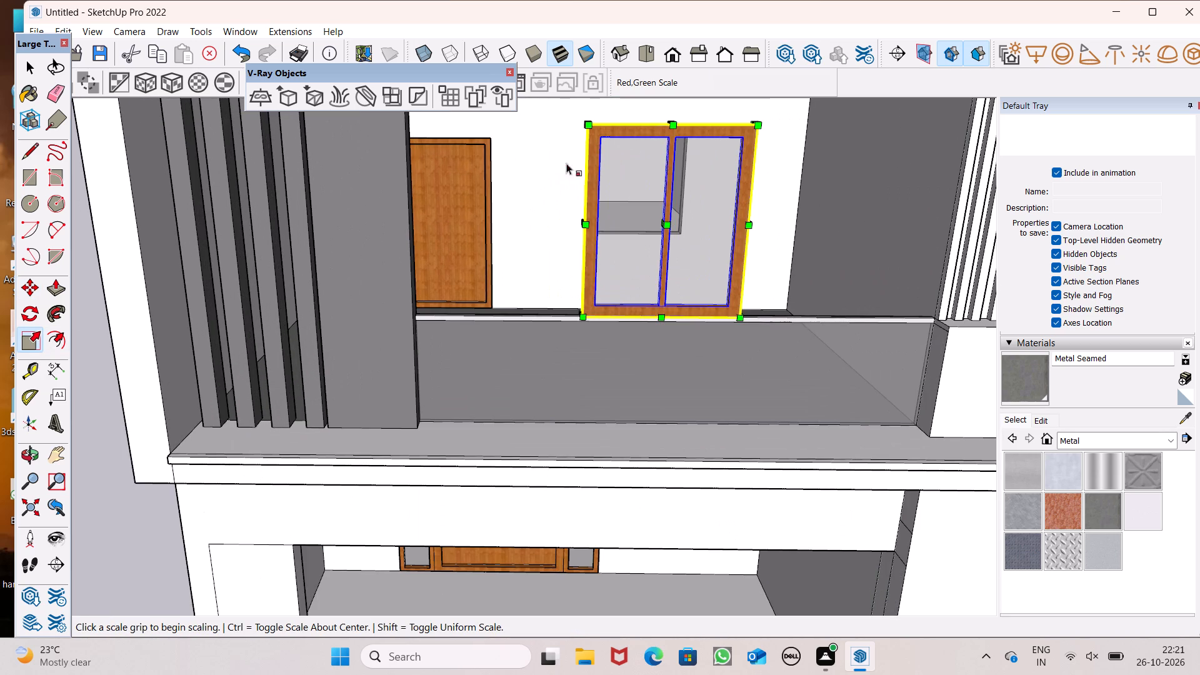
pyautogui.moveTo(591, 123); pyautogui.dragTo(647, 244)
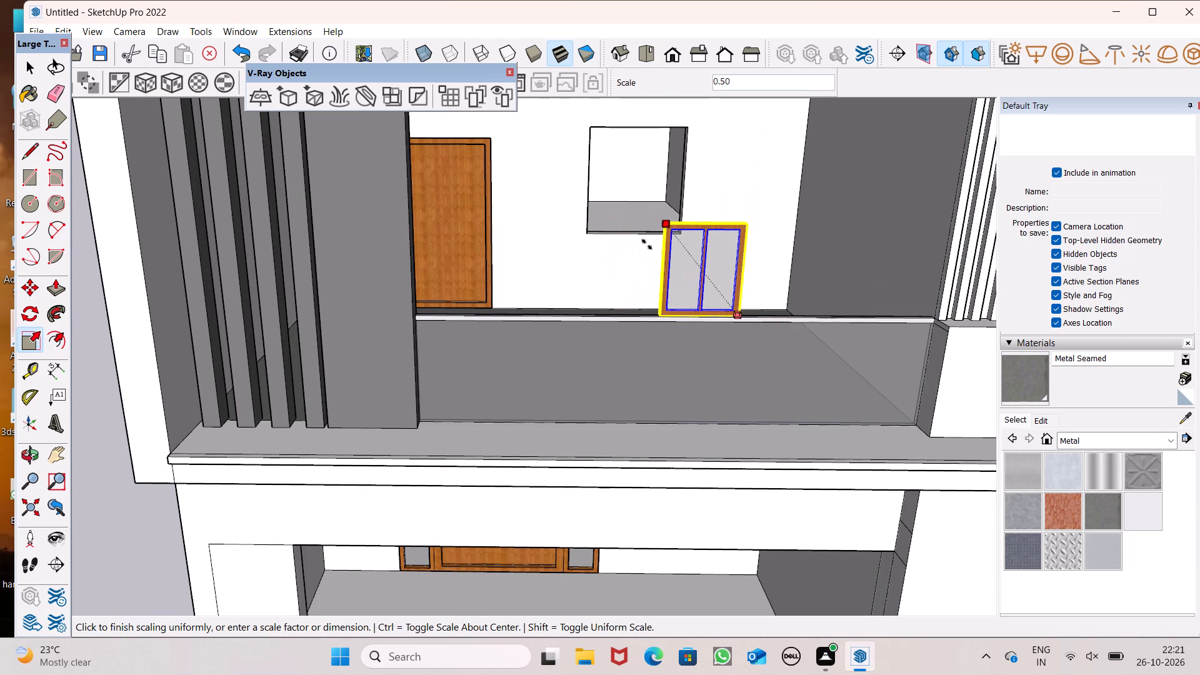
pyautogui.moveTo(647, 244); pyautogui.dragTo(647, 241)
pyautogui.press('space')
# Move the scaled window by its bottom corner into the lower-right corner of the balcony-floor window opening.
pyautogui.press('m')
pyautogui.press('Return')
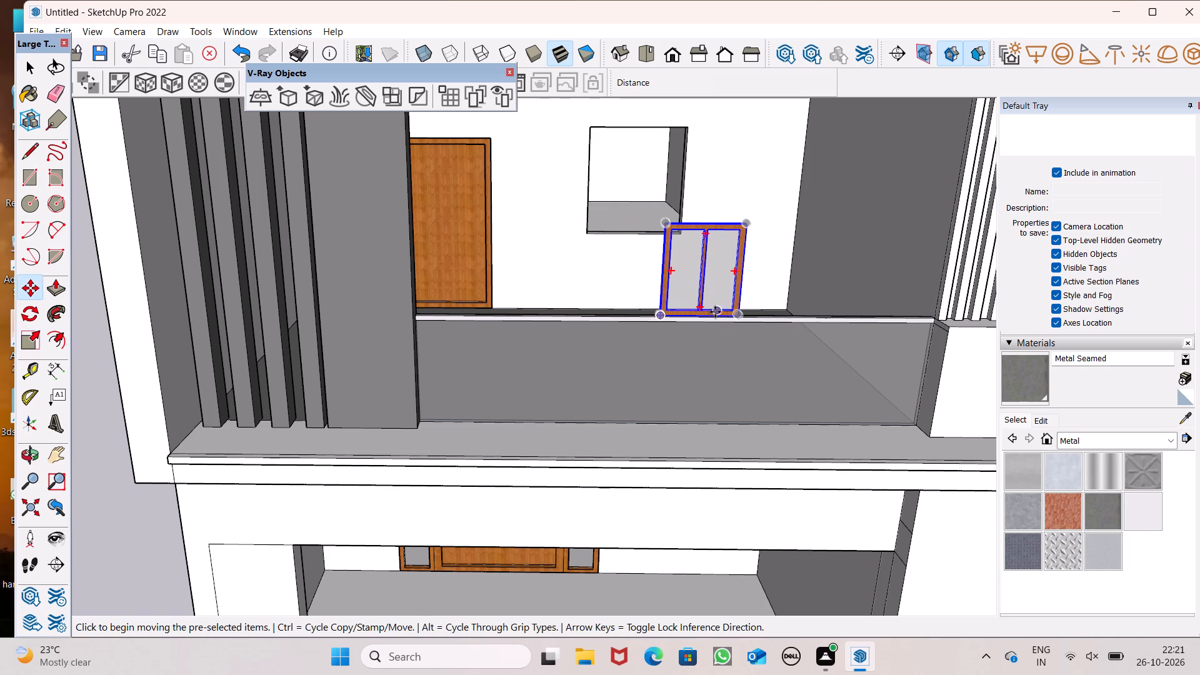
pyautogui.scroll(5, 751, 262)
pyautogui.moveTo(721, 396); pyautogui.dragTo(719, 376)
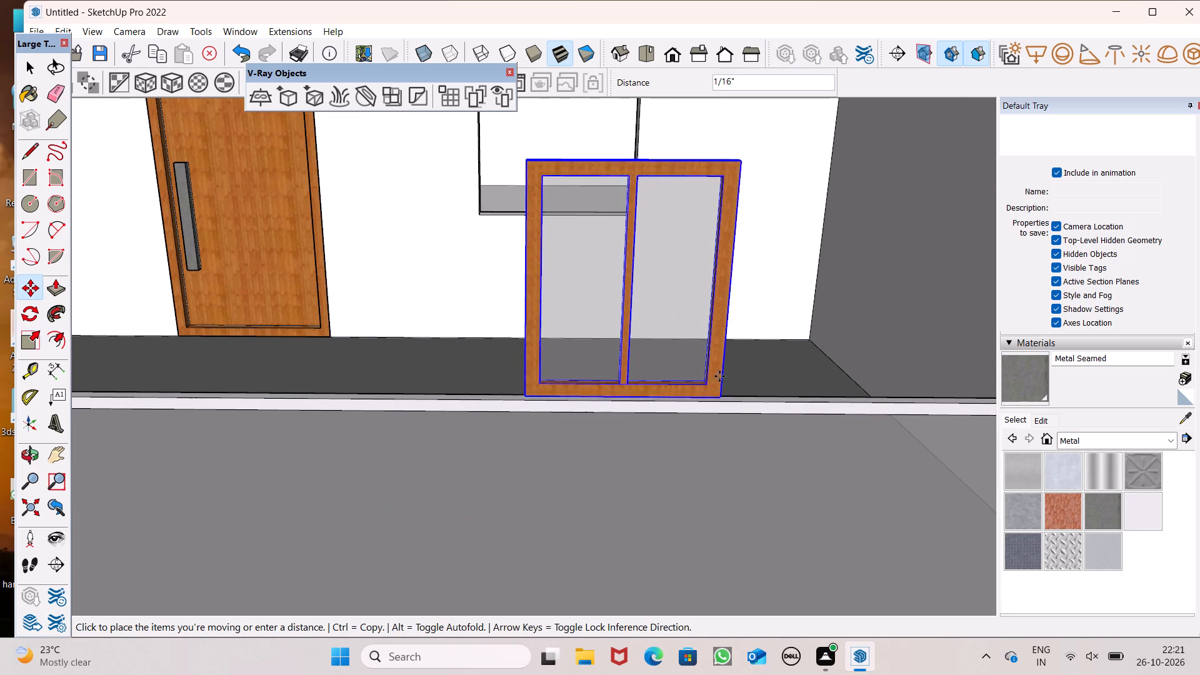
pyautogui.moveTo(719, 376); pyautogui.dragTo(624, 209)
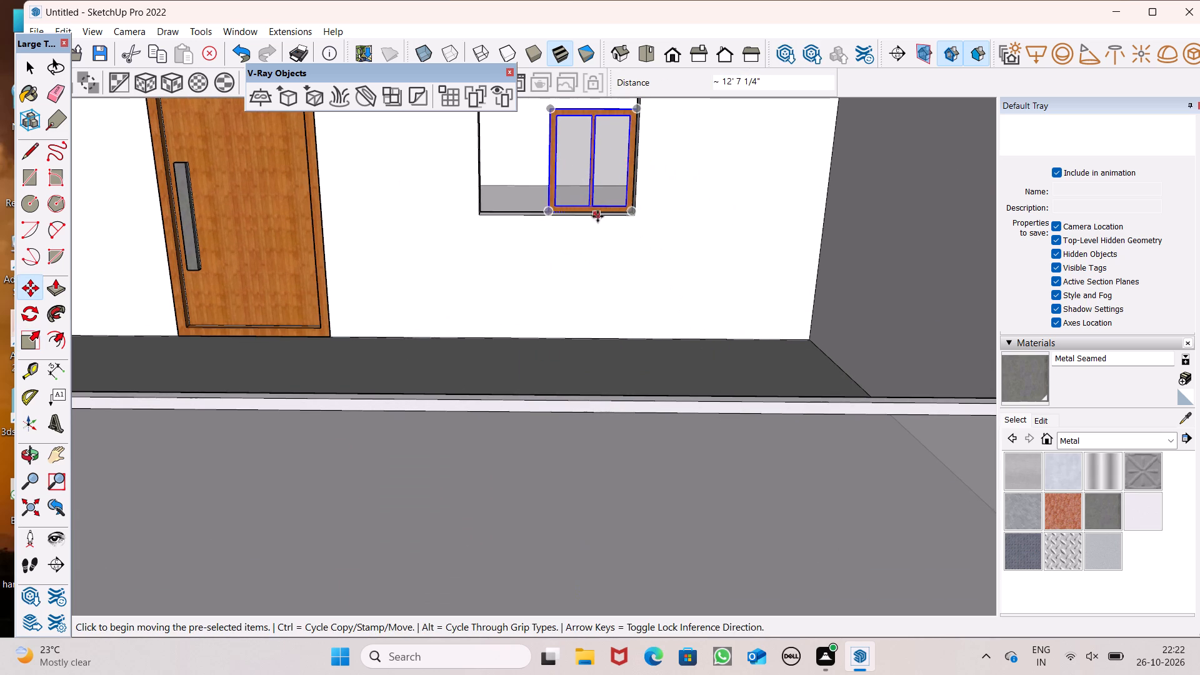
pyautogui.scroll(7, 598, 207)
pyautogui.moveTo(665, 216); pyautogui.dragTo(672, 226)
pyautogui.scroll(-6, 707, 278)
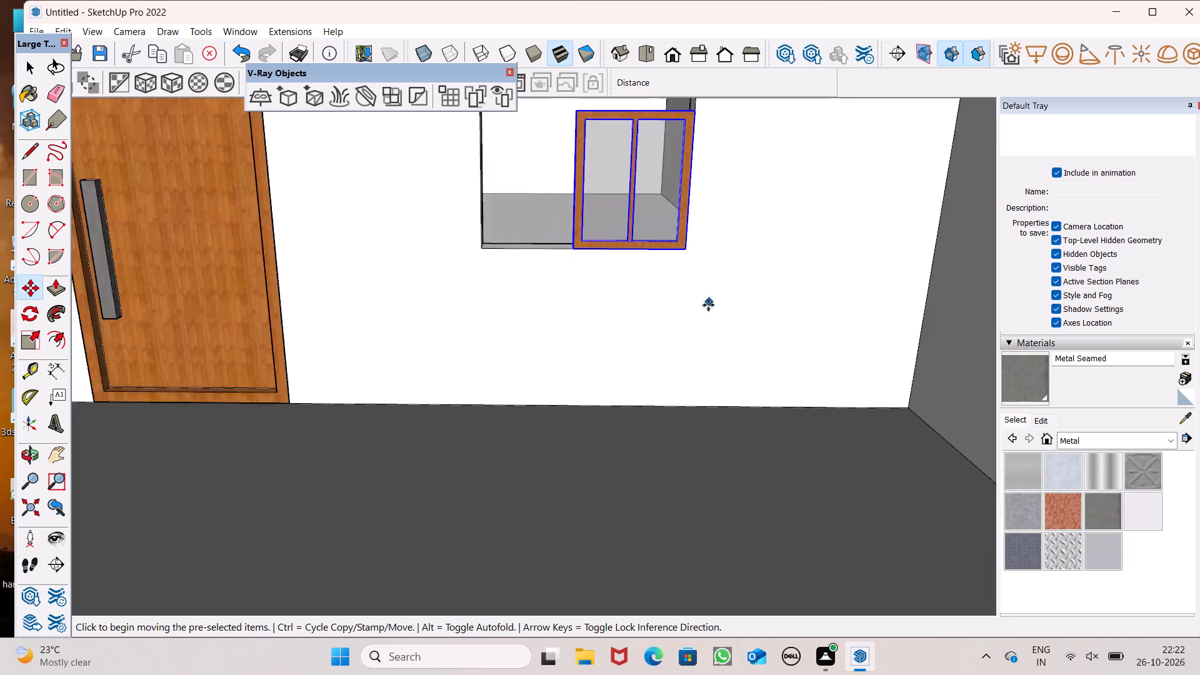
pyautogui.scroll(-3, 699, 309)
pyautogui.scroll(1, 699, 314)
pyautogui.scroll(-2, 699, 314)
pyautogui.moveTo(791, 417); pyautogui.dragTo(854, 313, button='middle')
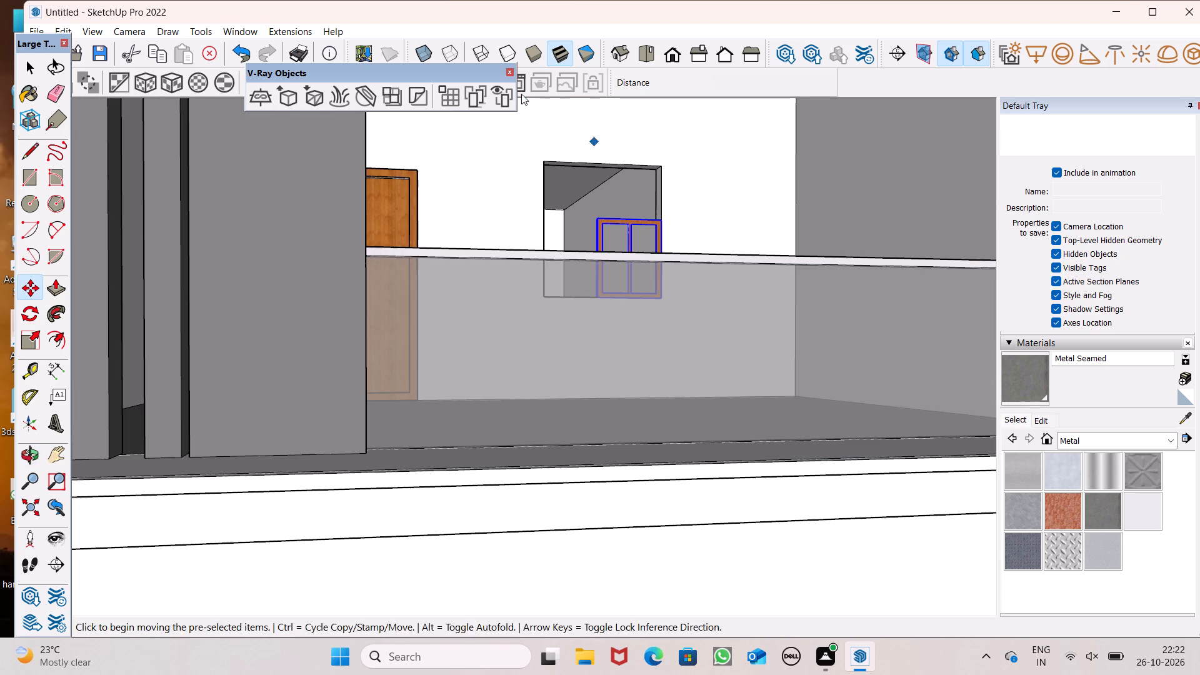
# Stretch the copied balcony-floor window along the red axis by about 1.79 so it reaches the opening's opposite side edge.
pyautogui.scroll(9, 497, 41)
pyautogui.moveTo(621, 296); pyautogui.dragTo(672, 320, button='middle')
pyautogui.scroll(1, 621, 296)
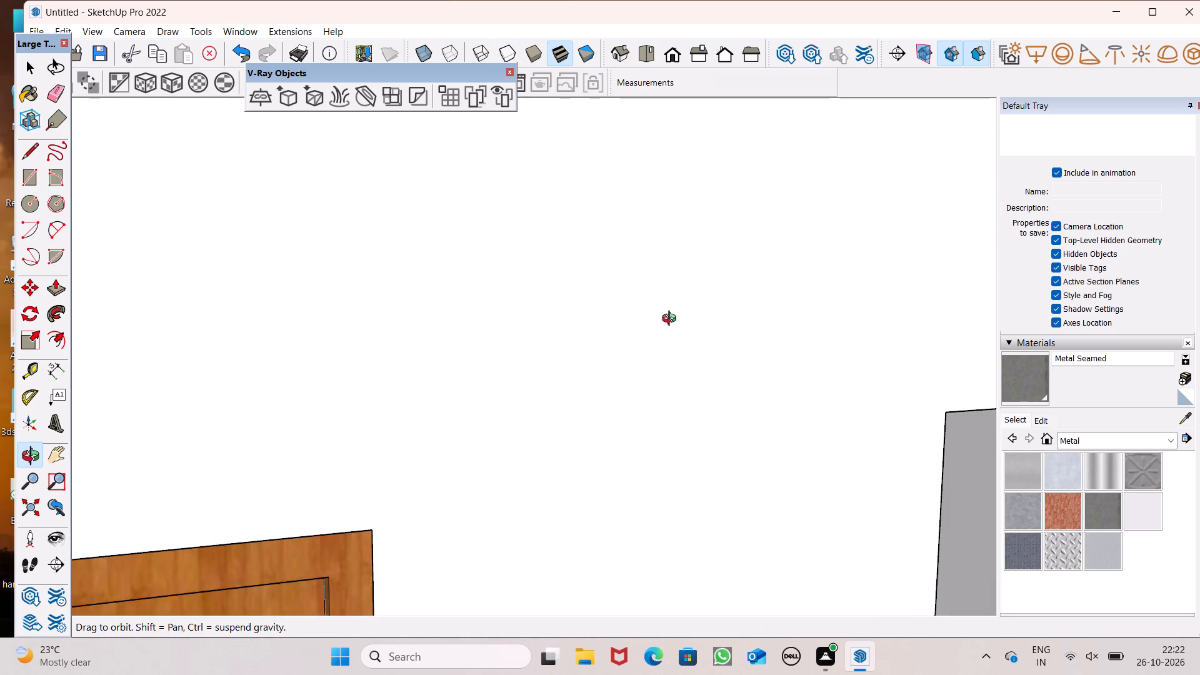
pyautogui.moveTo(672, 320); pyautogui.dragTo(670, 316, button='middle')
pyautogui.scroll(-10, 662, 292)
pyautogui.scroll(3, 869, 441)
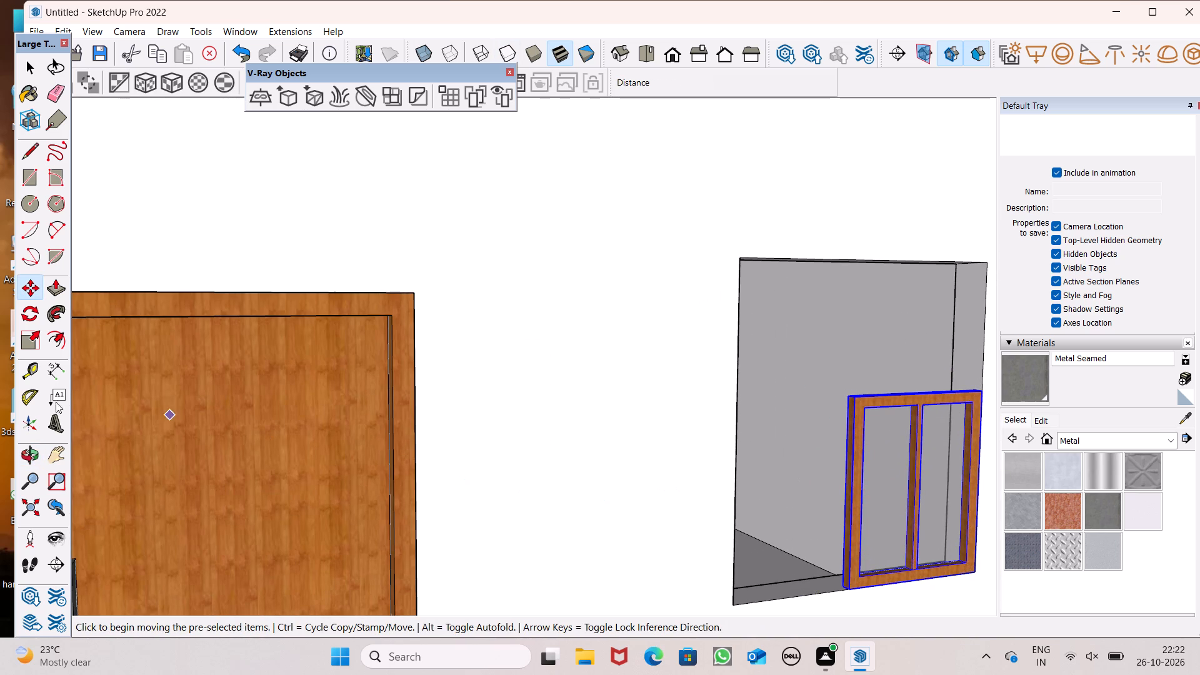
pyautogui.click(31, 340)
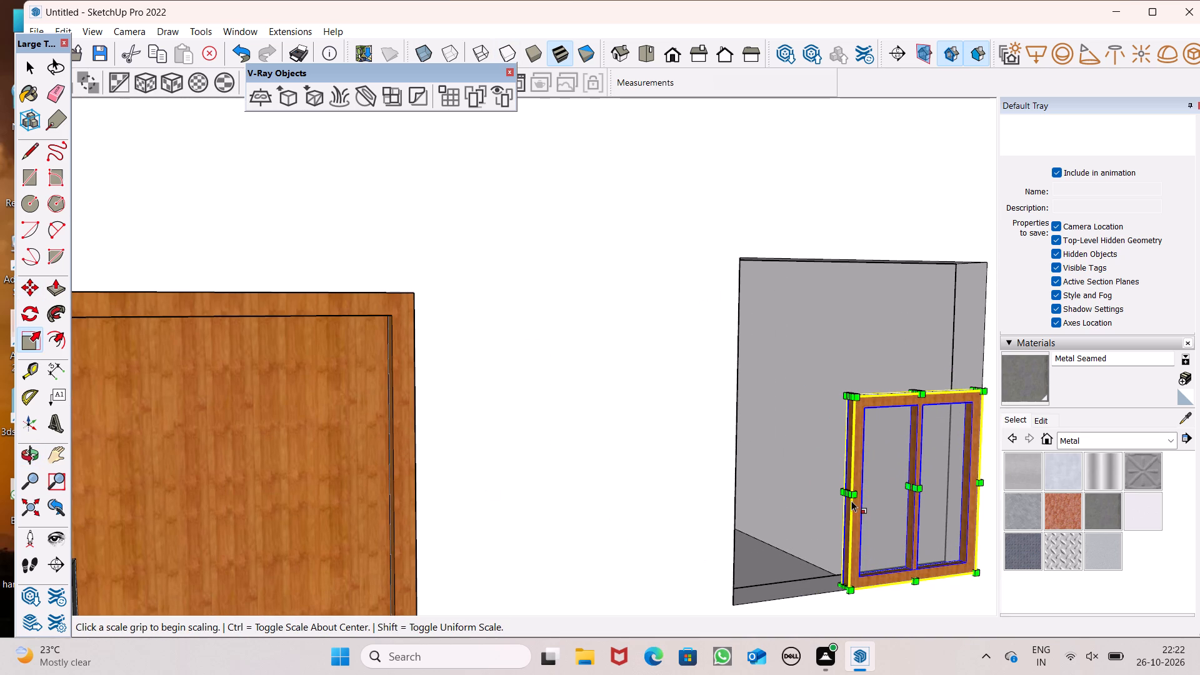
pyautogui.moveTo(846, 494); pyautogui.dragTo(741, 525)
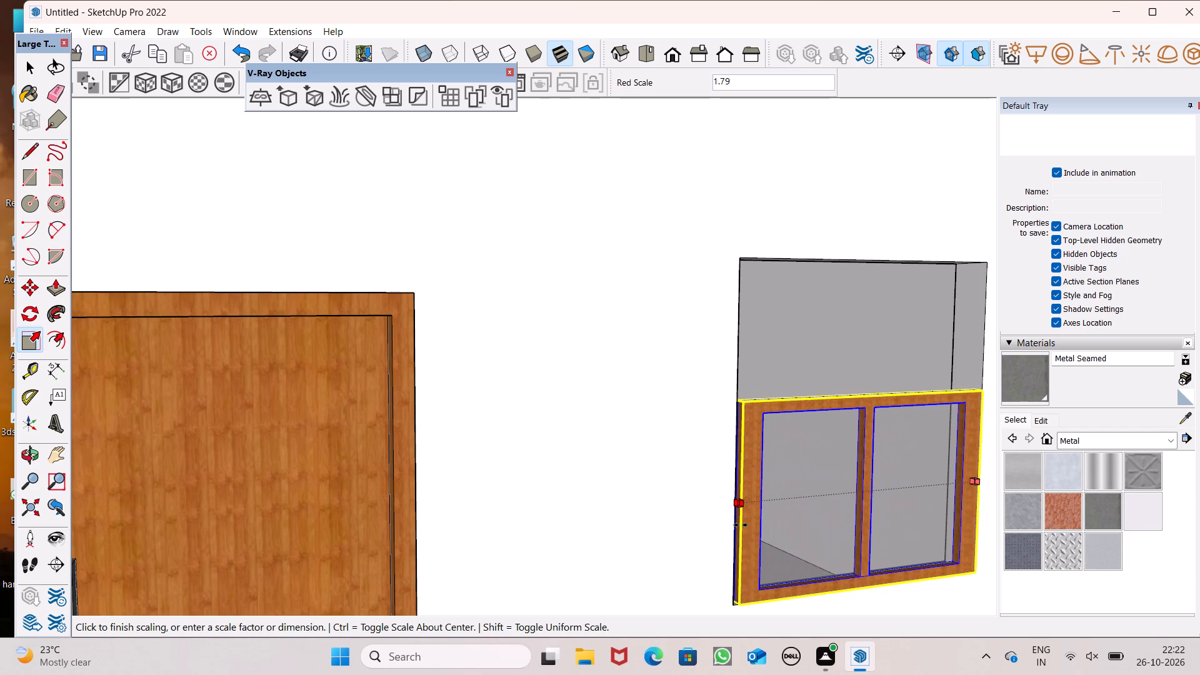
pyautogui.moveTo(741, 525); pyautogui.dragTo(731, 529)
# Stretch the same window upward along the blue axis by about 1.66 so it meets the top of the opening.
pyautogui.moveTo(917, 481); pyautogui.dragTo(944, 549, button='middle')
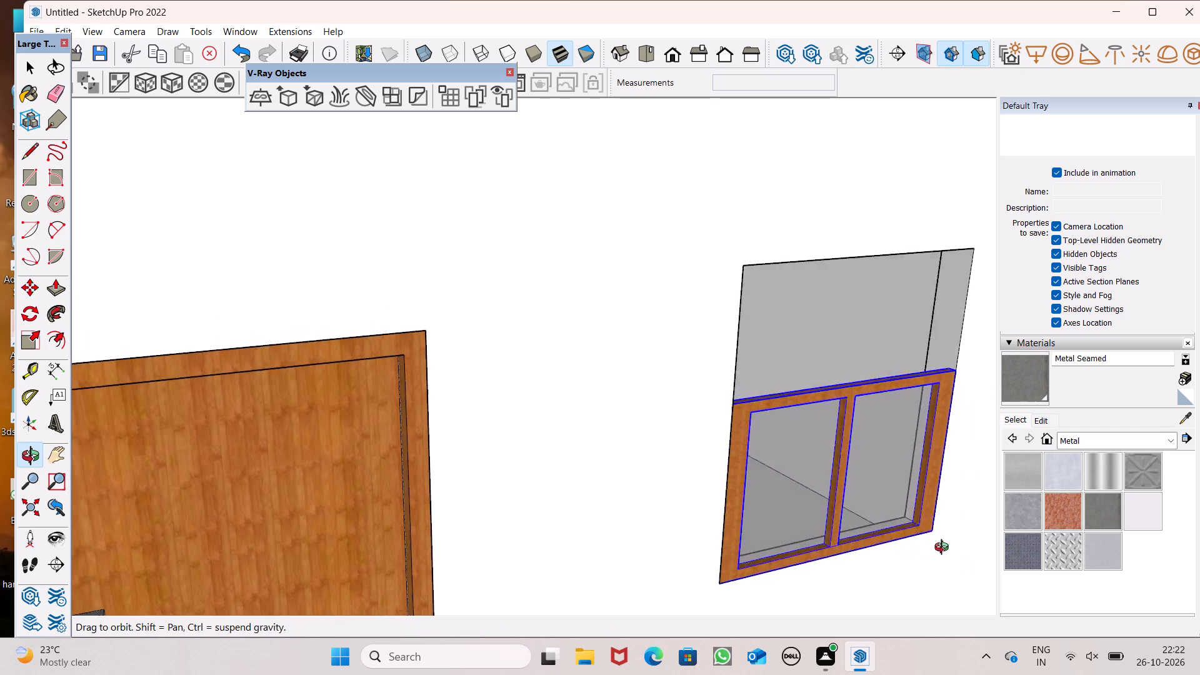
pyautogui.moveTo(944, 549); pyautogui.dragTo(951, 495, button='middle')
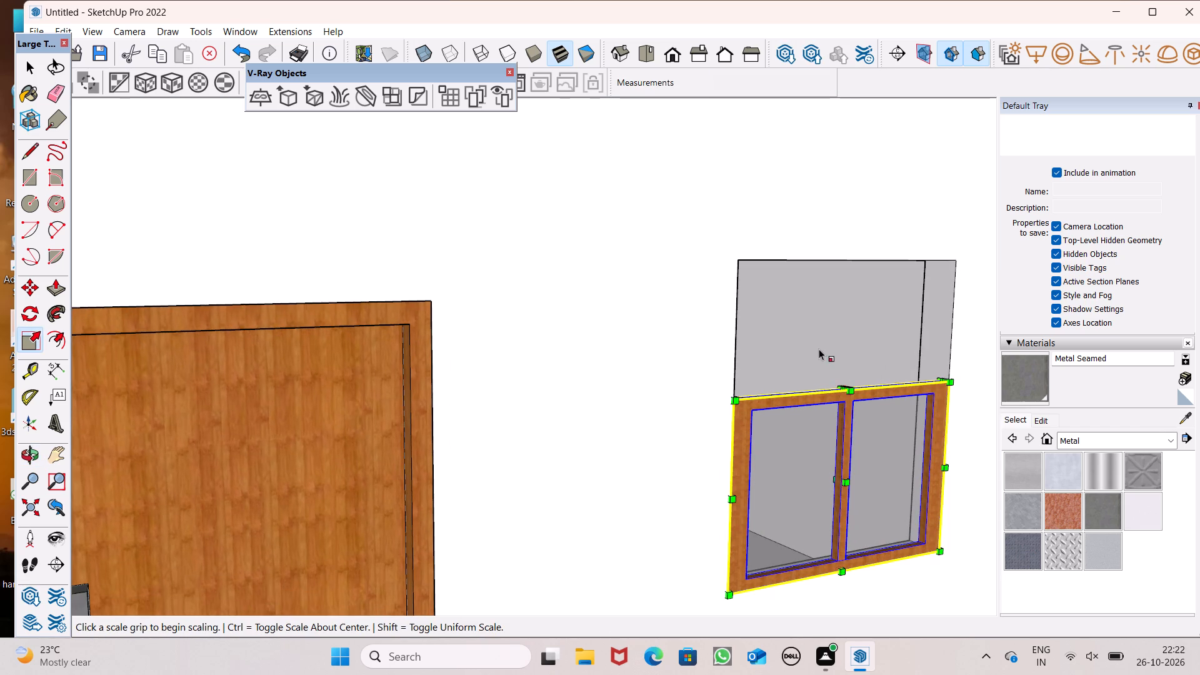
pyautogui.moveTo(834, 386); pyautogui.dragTo(883, 398, button='middle')
pyautogui.scroll(8, 883, 398)
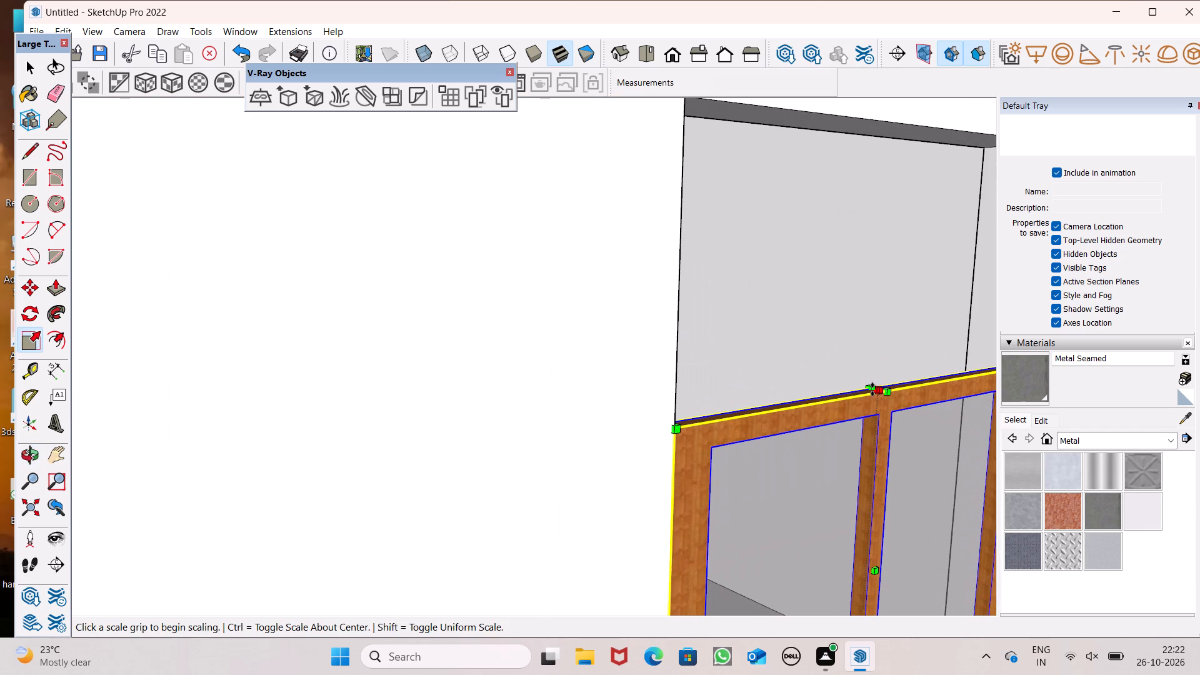
pyautogui.moveTo(879, 387); pyautogui.dragTo(816, 131)
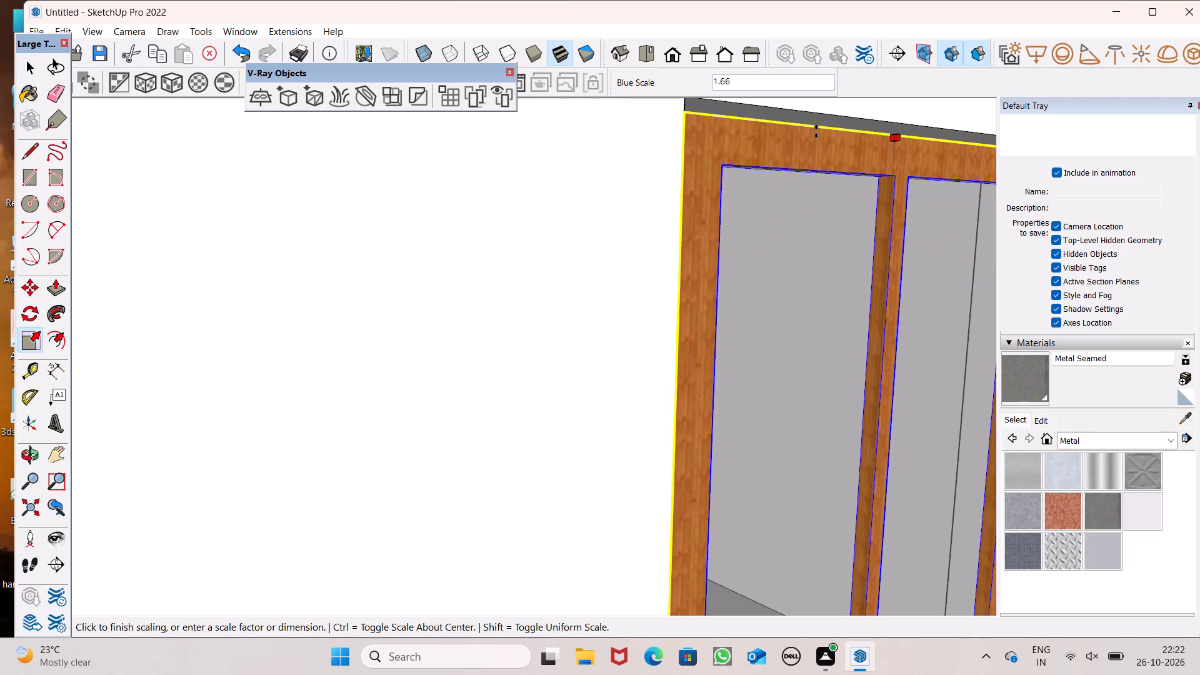
pyautogui.moveTo(816, 131); pyautogui.dragTo(816, 122)
pyautogui.scroll(-6, 597, 254)
pyautogui.scroll(-6, 540, 297)
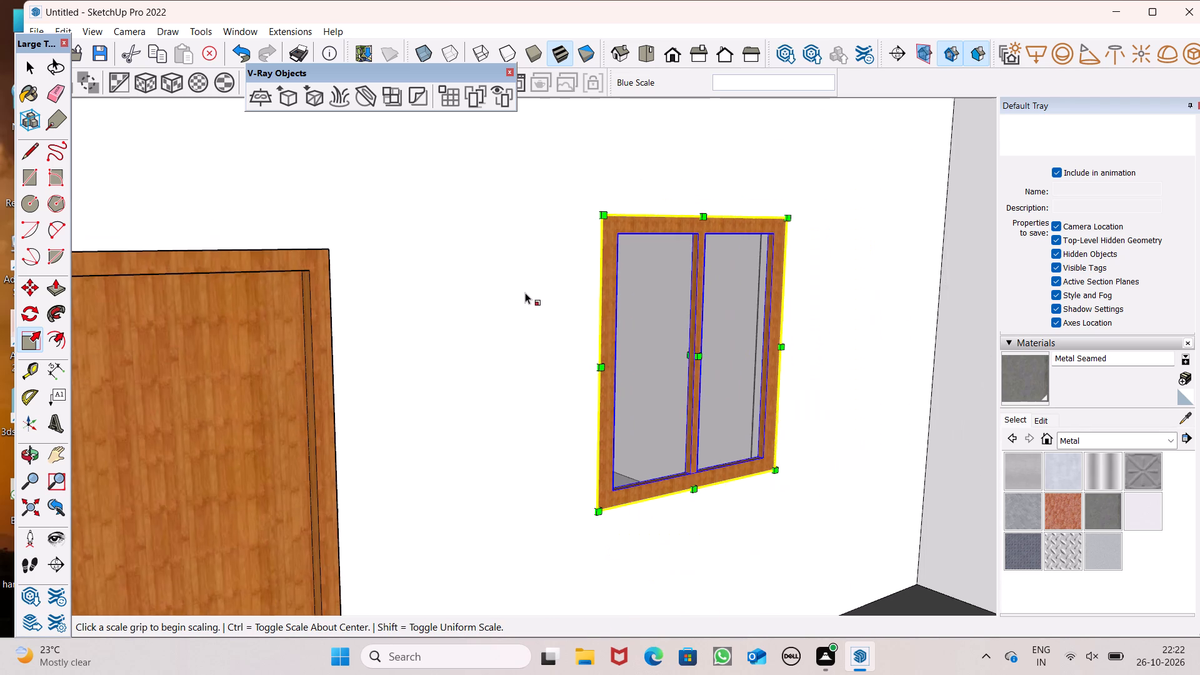
pyautogui.press('space')
# Show the house in the standard front view and clear the window's selection.
pyautogui.scroll(-5, 509, 296)
pyautogui.moveTo(511, 302); pyautogui.dragTo(214, 258, button='middle')
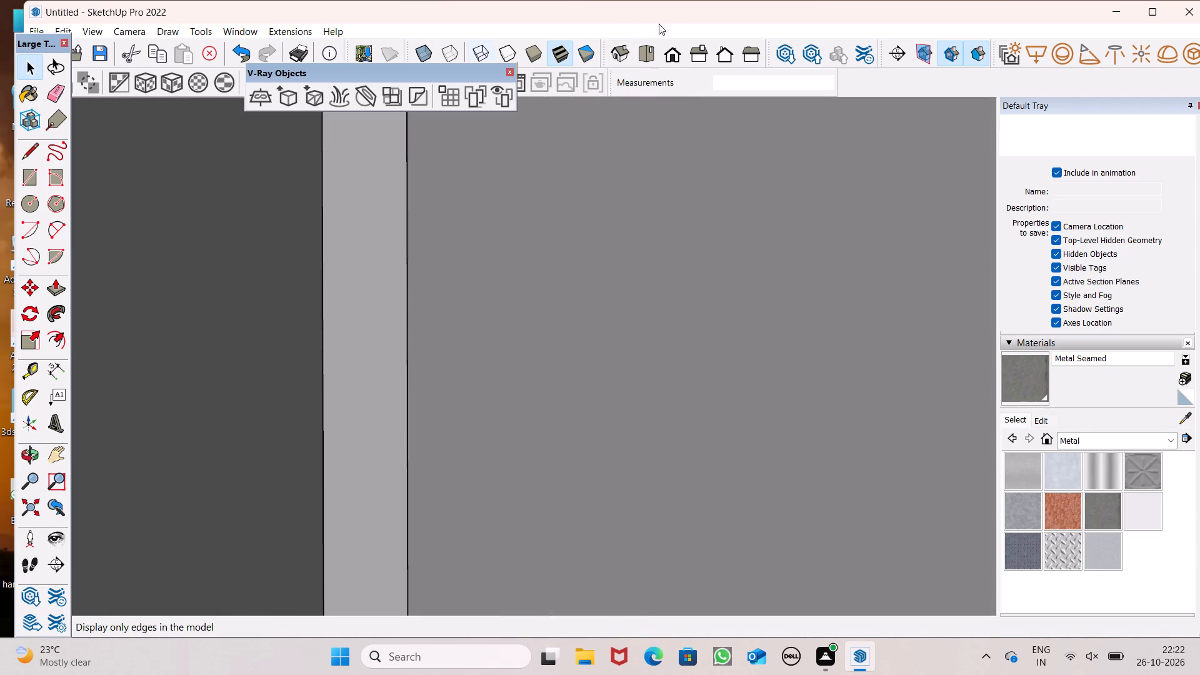
pyautogui.click(674, 62)
pyautogui.scroll(-6, 651, 107)
pyautogui.scroll(1, 651, 111)
pyautogui.scroll(-7, 660, 144)
pyautogui.scroll(-3, 626, 267)
pyautogui.scroll(1, 626, 268)
pyautogui.scroll(-4, 626, 269)
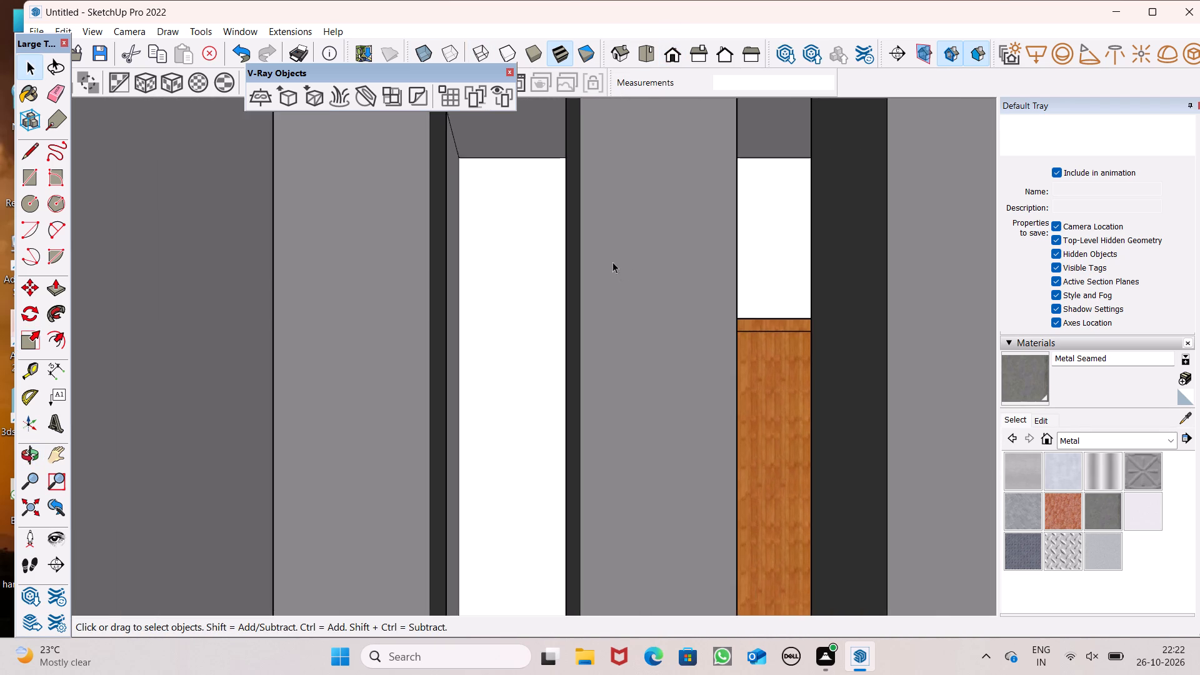
pyautogui.scroll(-20, 612, 262)
pyautogui.scroll(-1, 612, 262)
pyautogui.press('space')
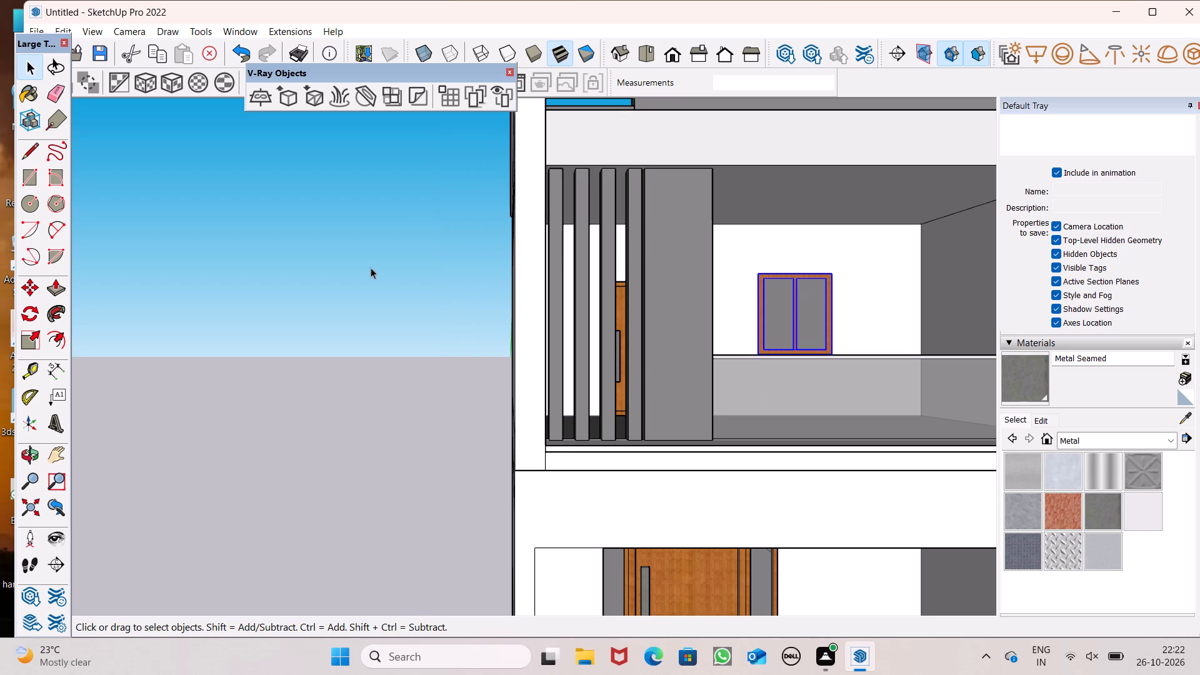
pyautogui.click(371, 267)
# Erase the extra edge running along the top face of the projecting front block, between the slats and the panelled wall.
pyautogui.scroll(-9, 341, 207)
pyautogui.moveTo(432, 255); pyautogui.dragTo(431, 441, button='middle')
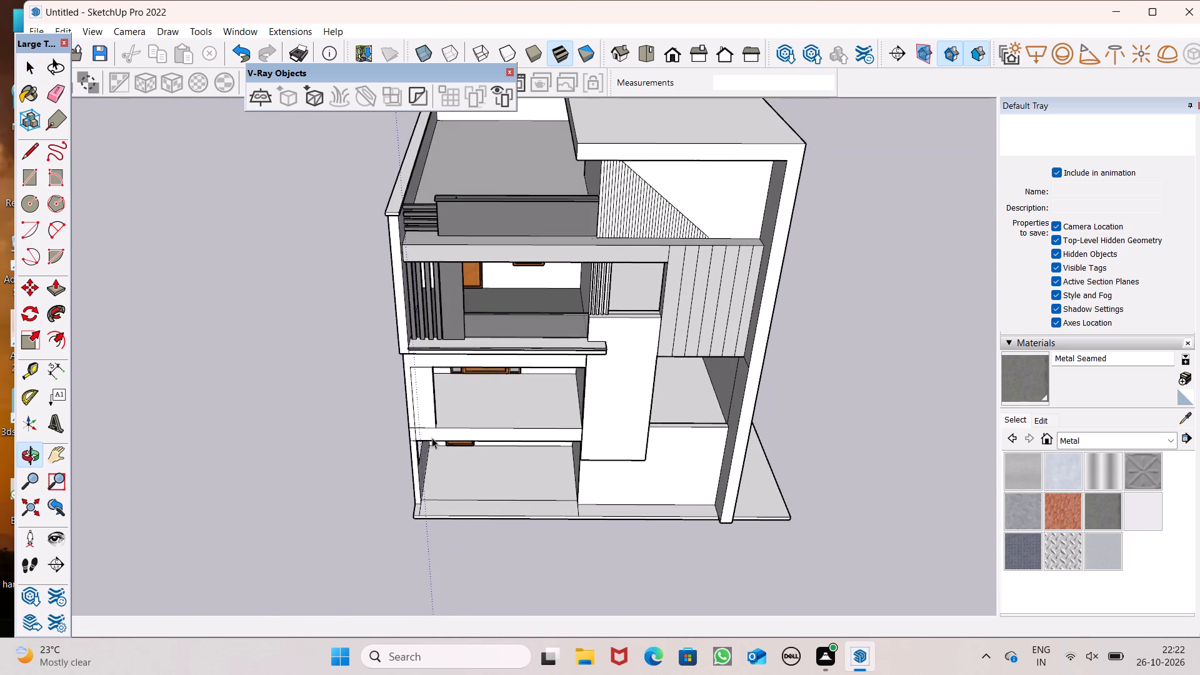
pyautogui.scroll(8, 751, 294)
pyautogui.moveTo(654, 333); pyautogui.dragTo(698, 414, button='middle')
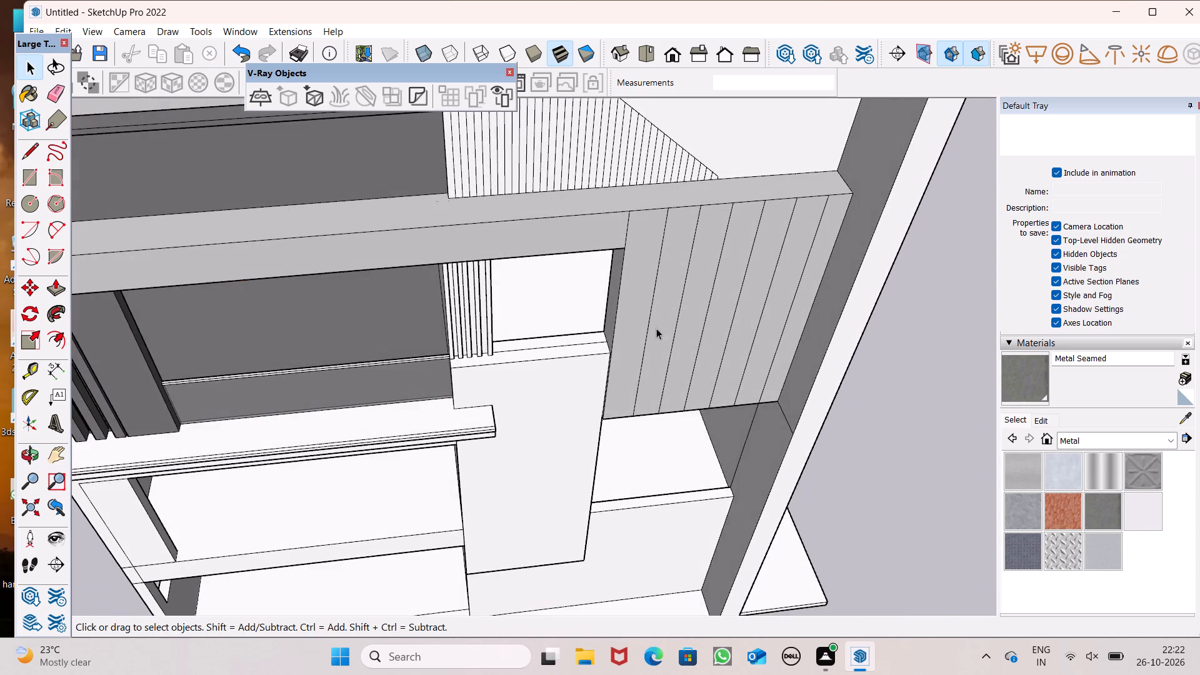
pyautogui.scroll(4, 651, 324)
pyautogui.click(59, 91)
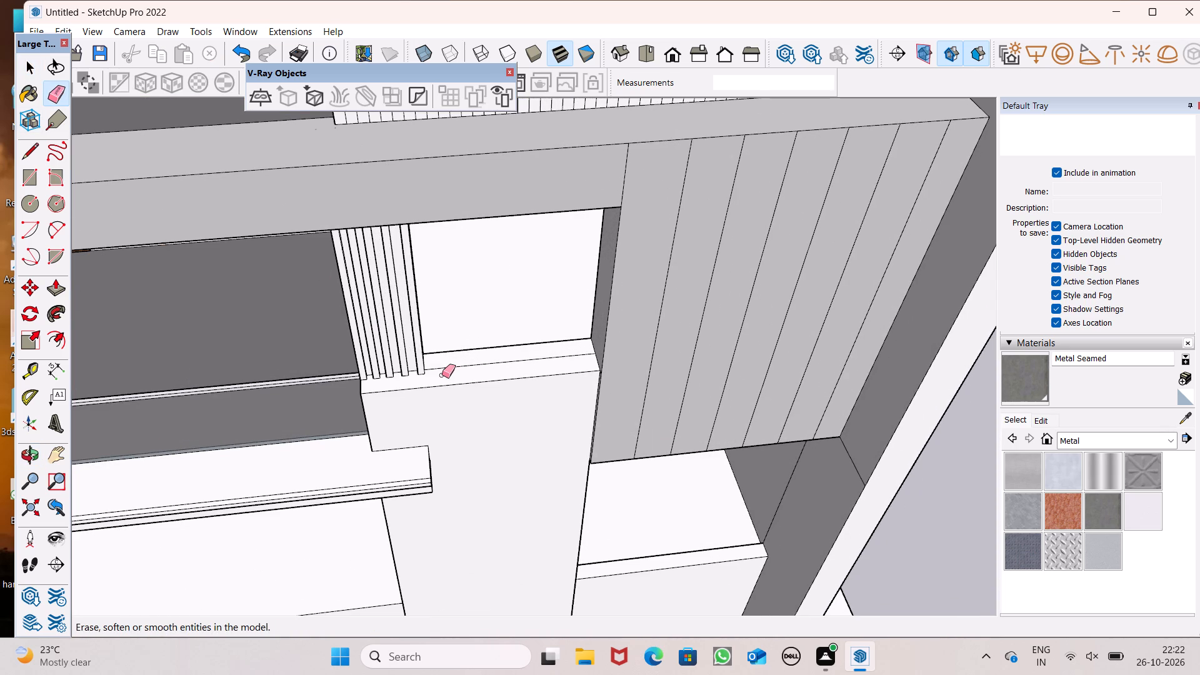
pyautogui.moveTo(441, 373); pyautogui.dragTo(446, 369)
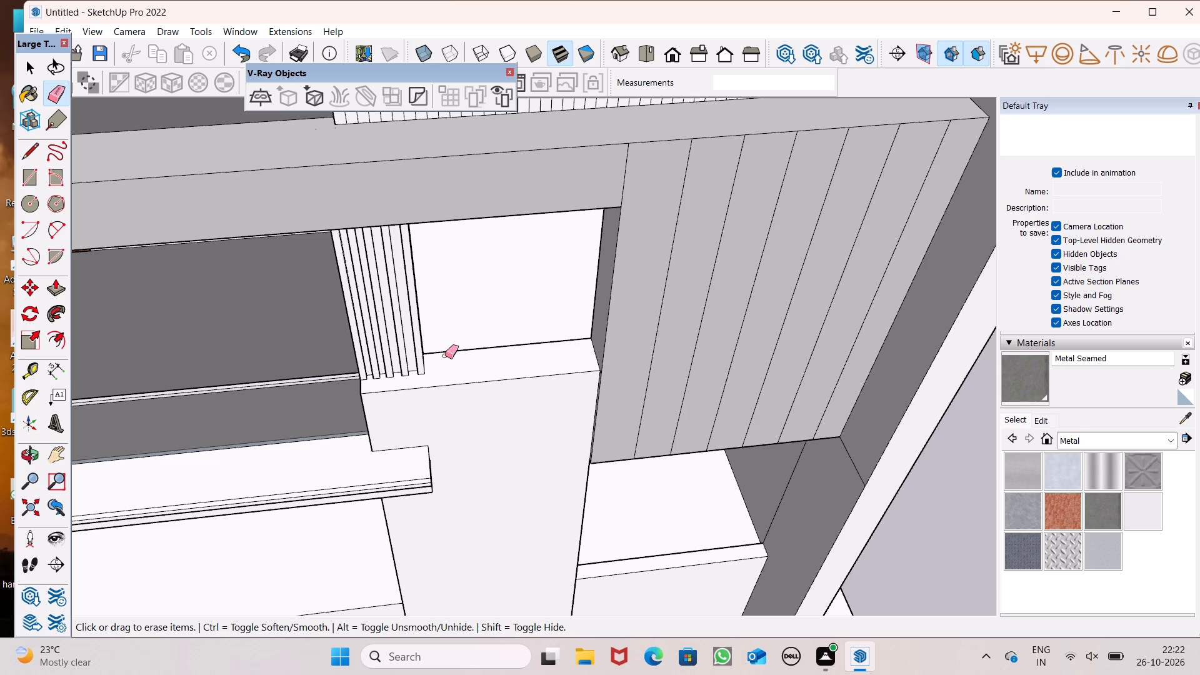
# Draw an upright square of about 6' 7" per side in the empty space beside the house for a new window.
pyautogui.scroll(-6, 426, 291)
pyautogui.scroll(-3, 491, 291)
pyautogui.moveTo(736, 356); pyautogui.dragTo(739, 349, button='middle')
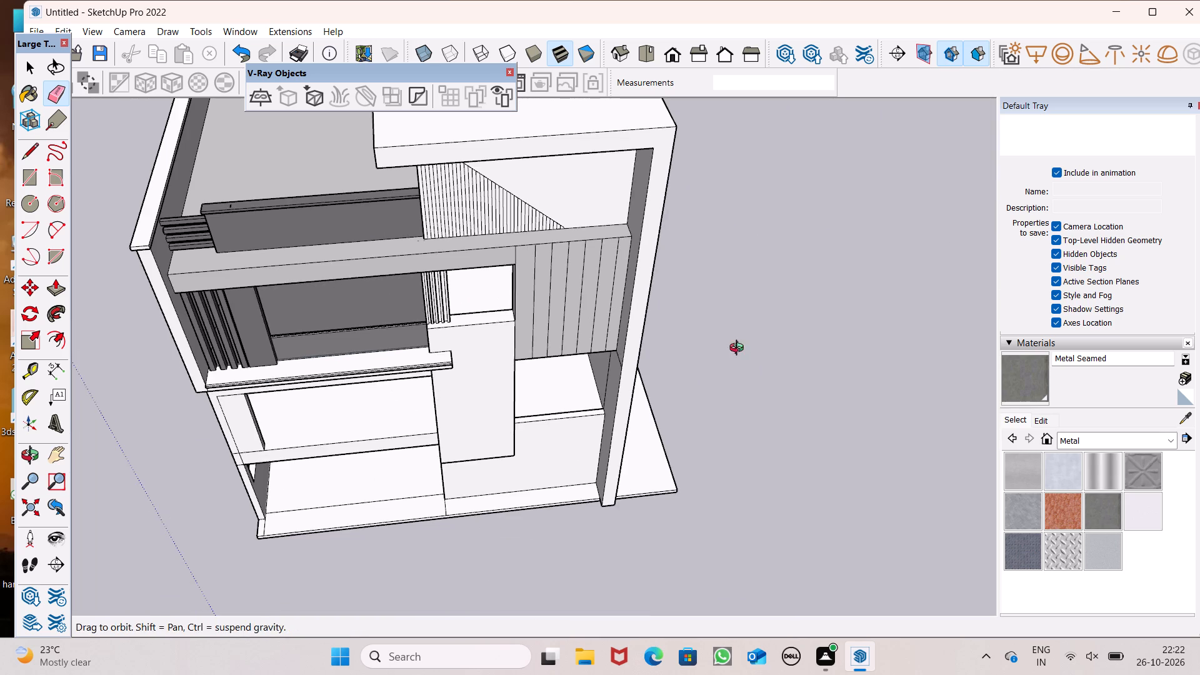
pyautogui.moveTo(739, 349); pyautogui.dragTo(695, 201, button='middle')
pyautogui.scroll(-1, 695, 206)
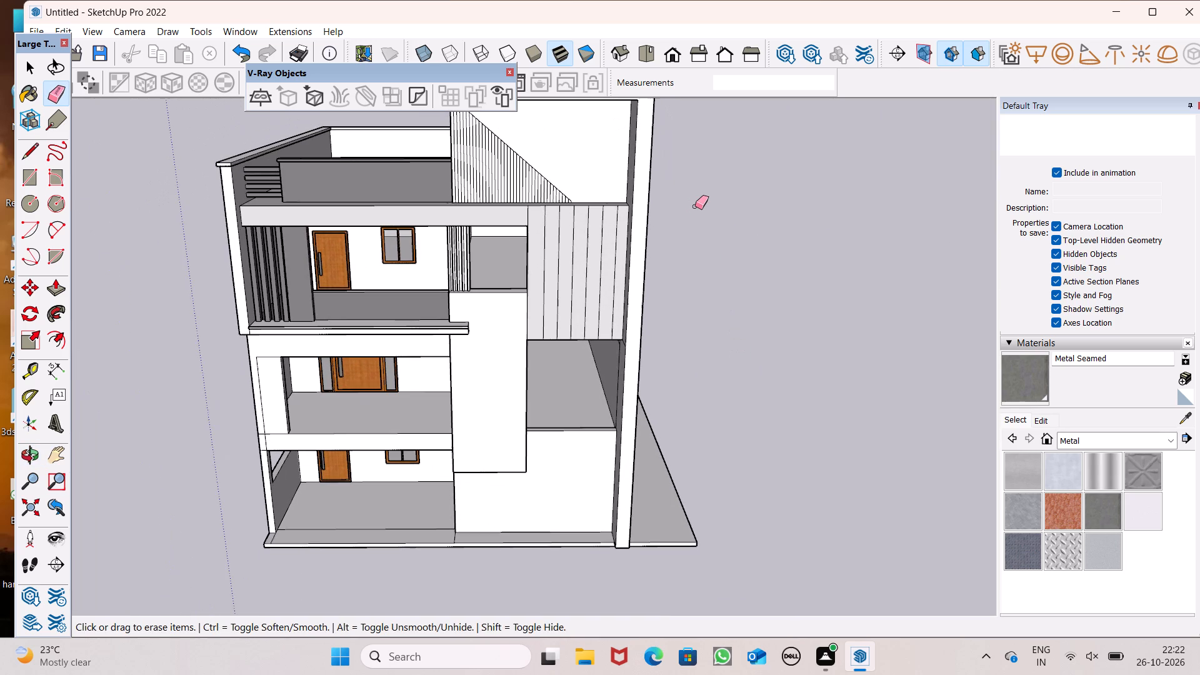
pyautogui.moveTo(713, 343); pyautogui.dragTo(714, 311, button='middle')
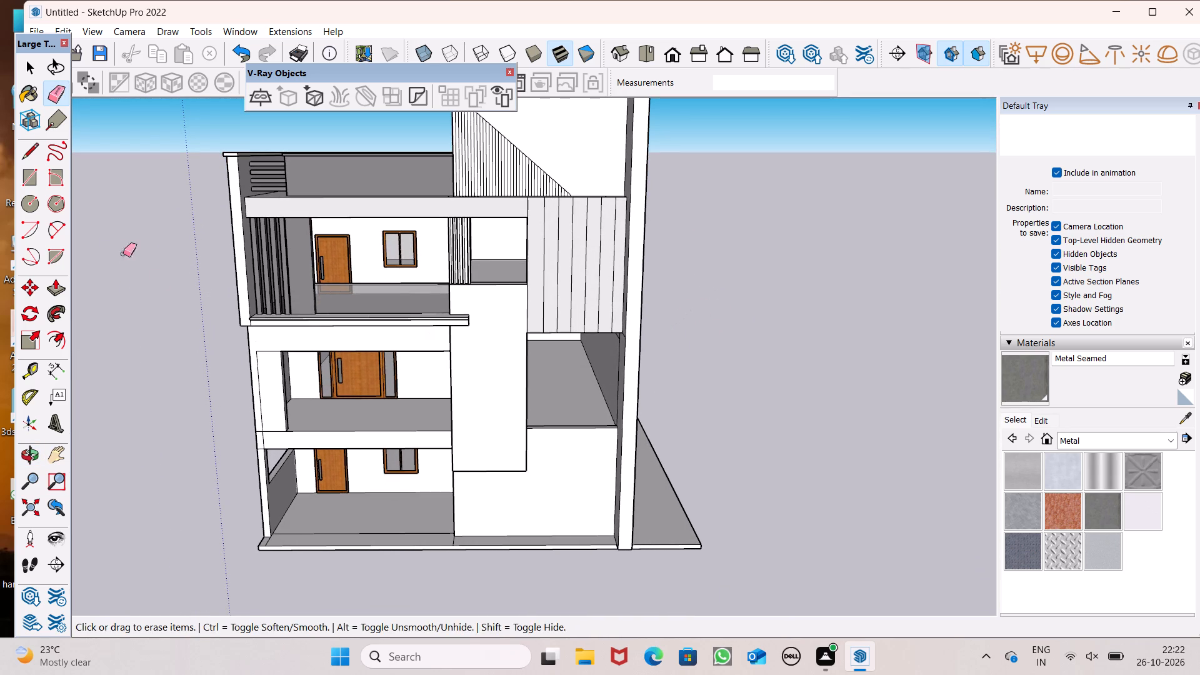
pyautogui.click(27, 181)
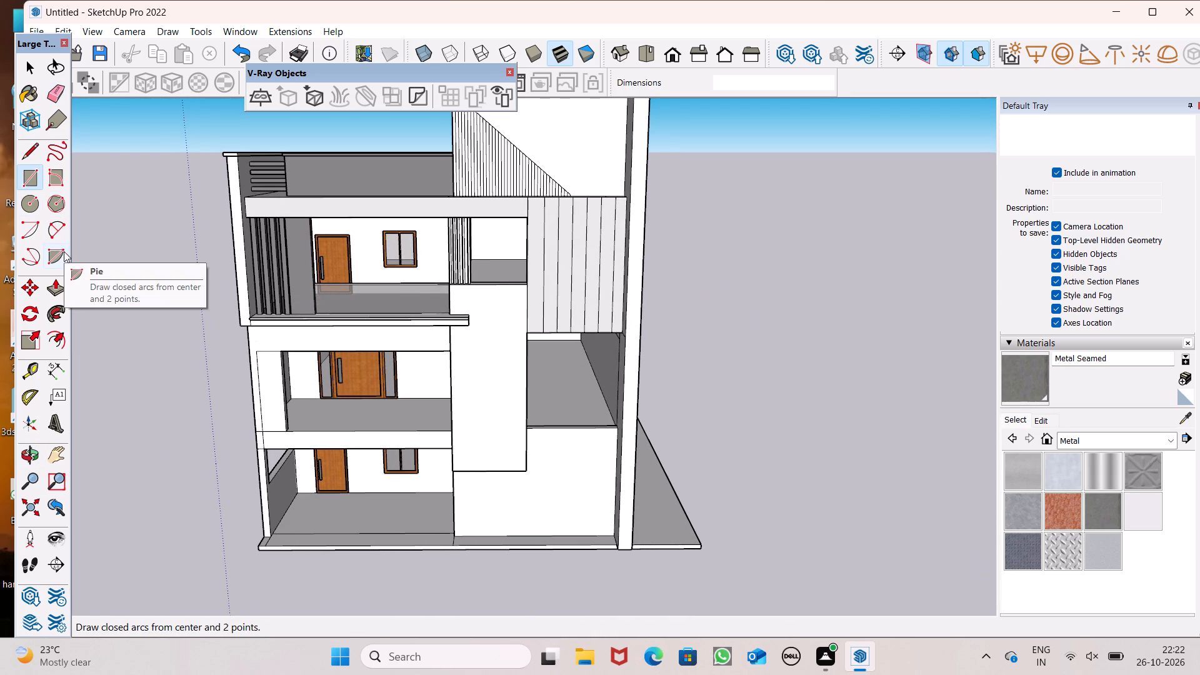
pyautogui.scroll(-1, 64, 252)
pyautogui.scroll(-4, 458, 392)
pyautogui.moveTo(705, 467); pyautogui.dragTo(718, 397, button='middle')
pyautogui.click(688, 344)
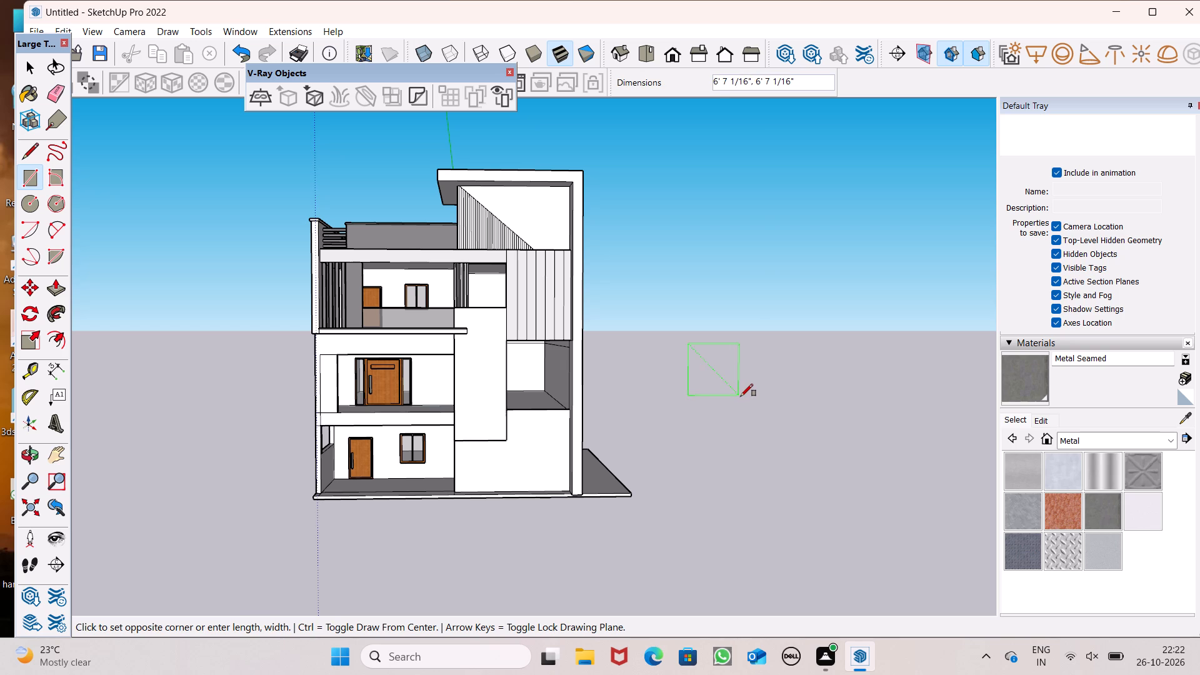
pyautogui.click(741, 396)
# Offset the square's outline inward by about 3 1/2" to form the window frame border.
pyautogui.scroll(7, 739, 369)
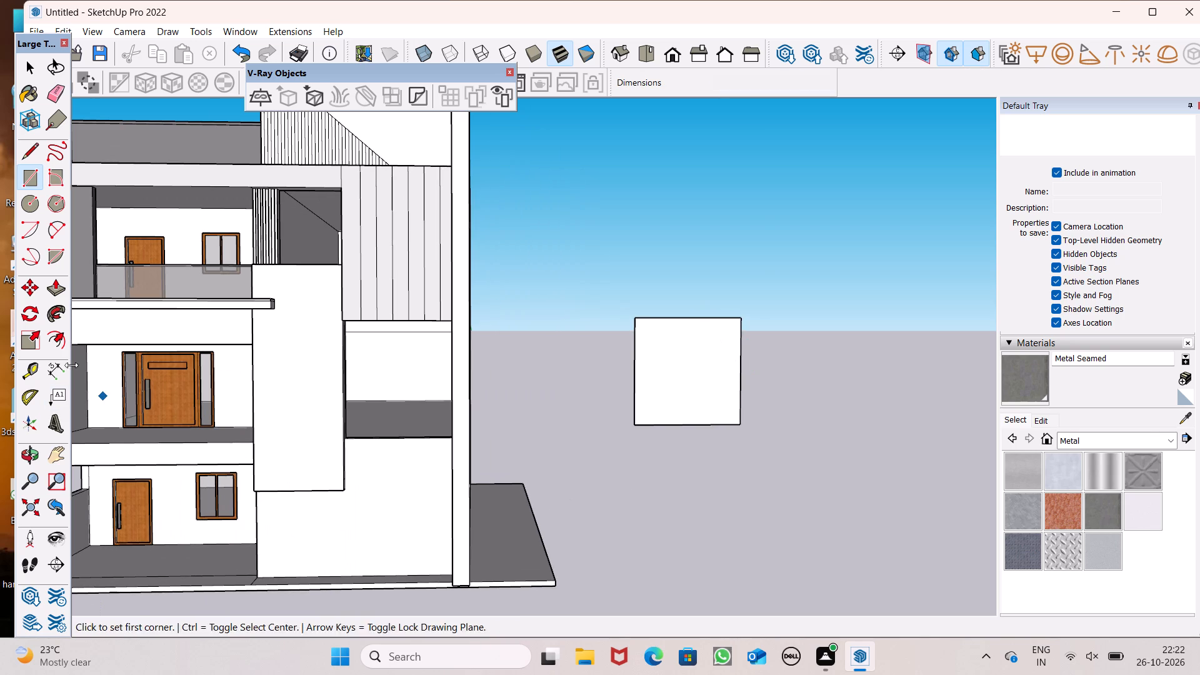
pyautogui.click(57, 346)
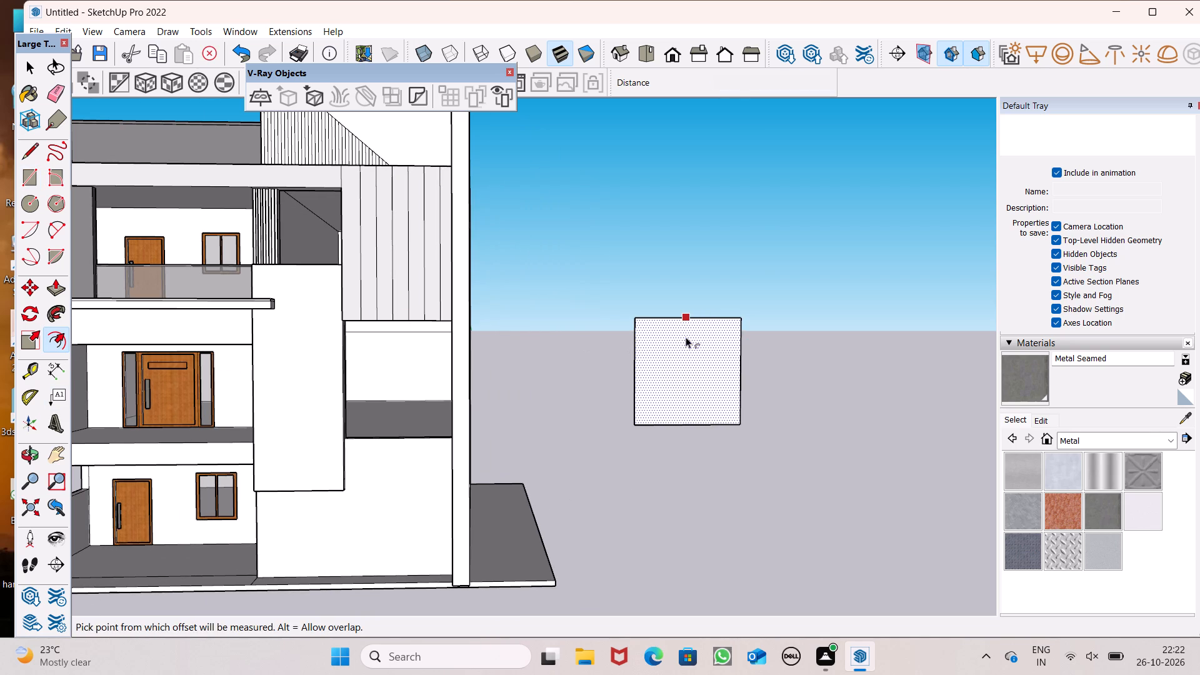
pyautogui.moveTo(686, 337); pyautogui.dragTo(682, 322)
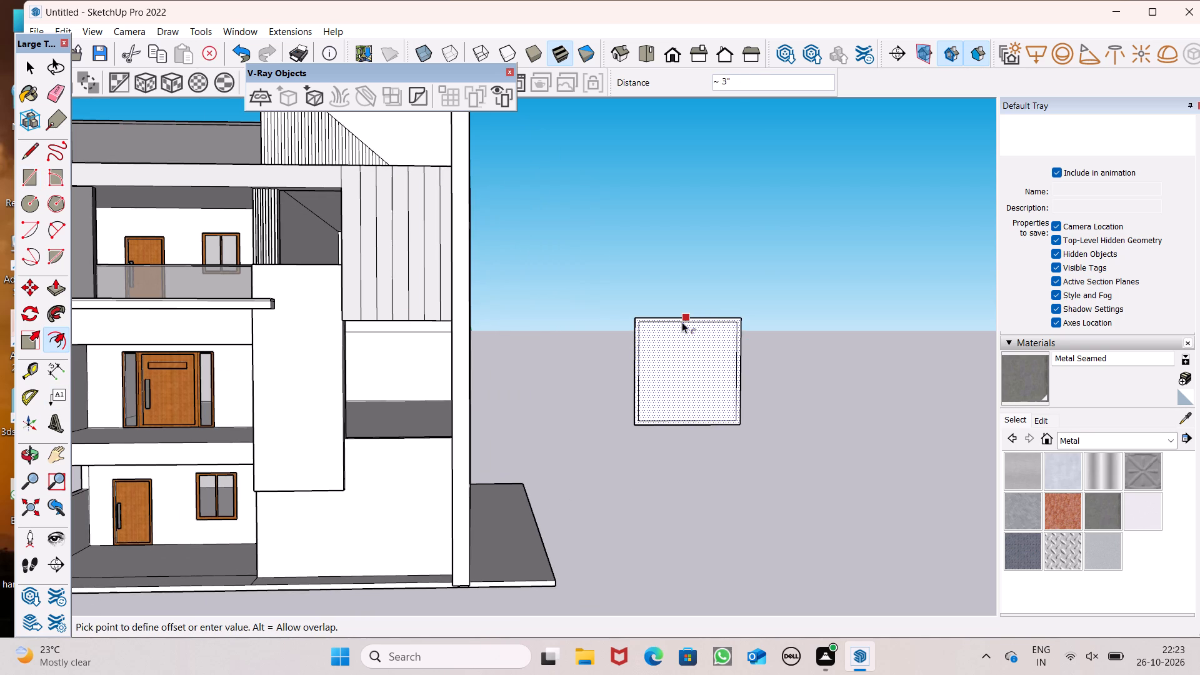
pyautogui.moveTo(682, 322); pyautogui.dragTo(682, 329)
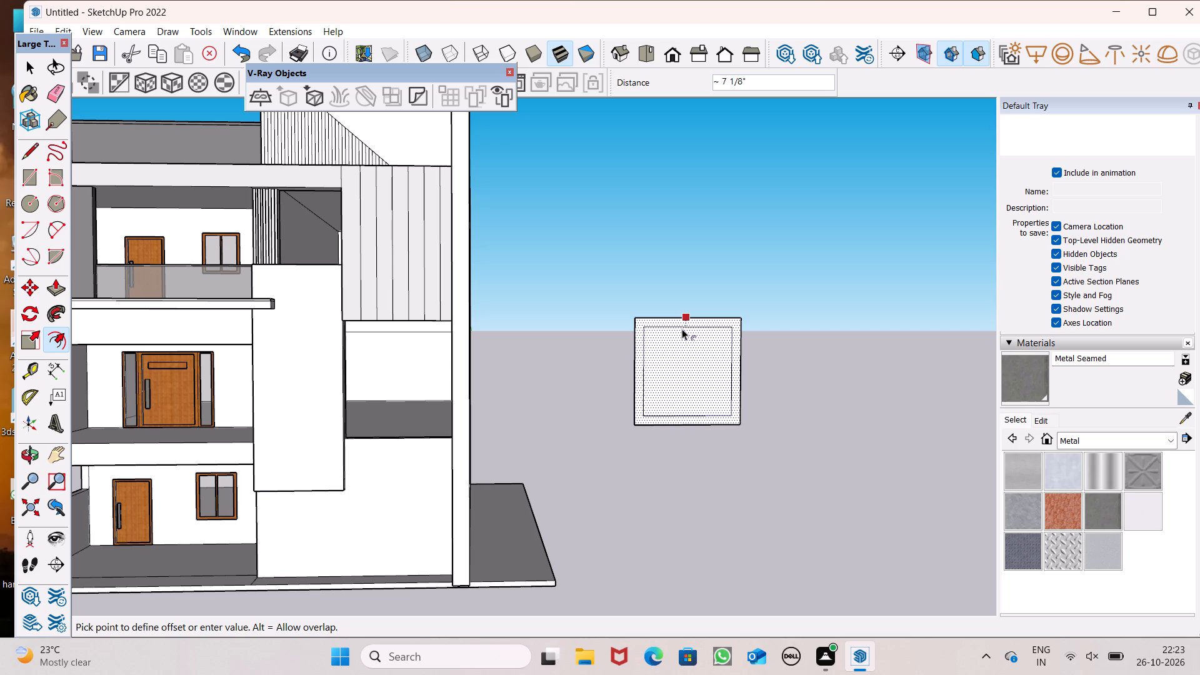
pyautogui.moveTo(682, 329); pyautogui.dragTo(682, 322)
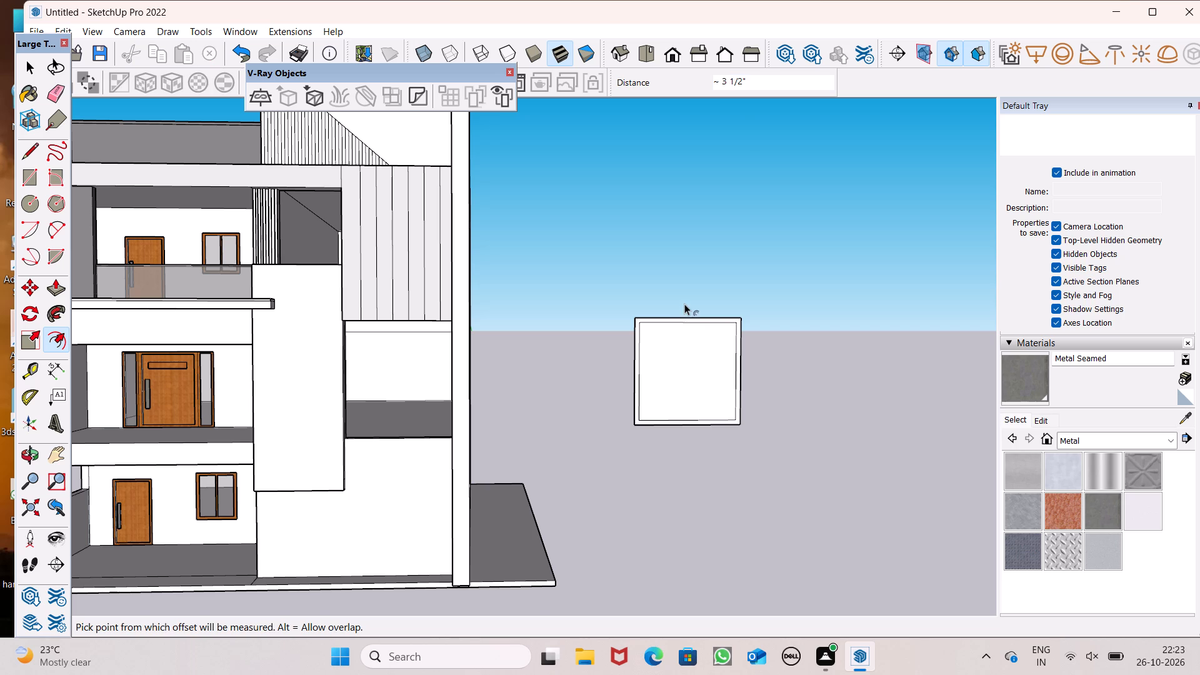
pyautogui.scroll(3, 684, 304)
pyautogui.press('space')
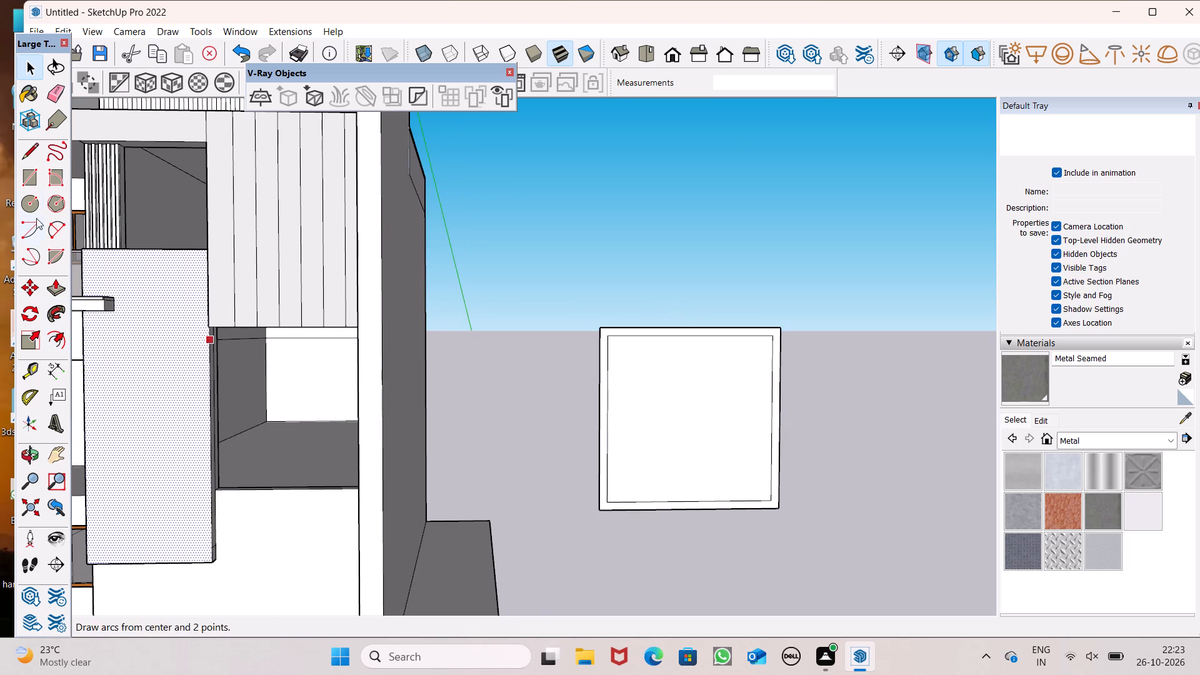
# Draw a vertical divider rectangle about 3 1/4" wide between the inner top and bottom edges of the frame, near its middle.
pyautogui.click(28, 186)
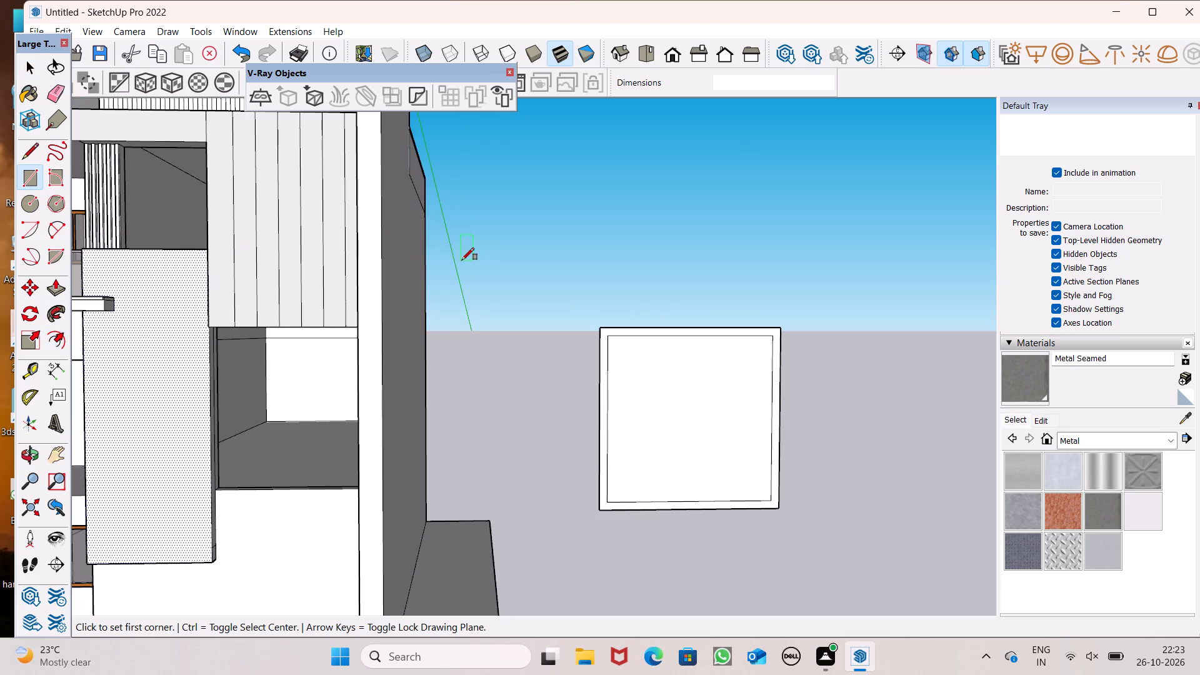
pyautogui.scroll(2, 702, 346)
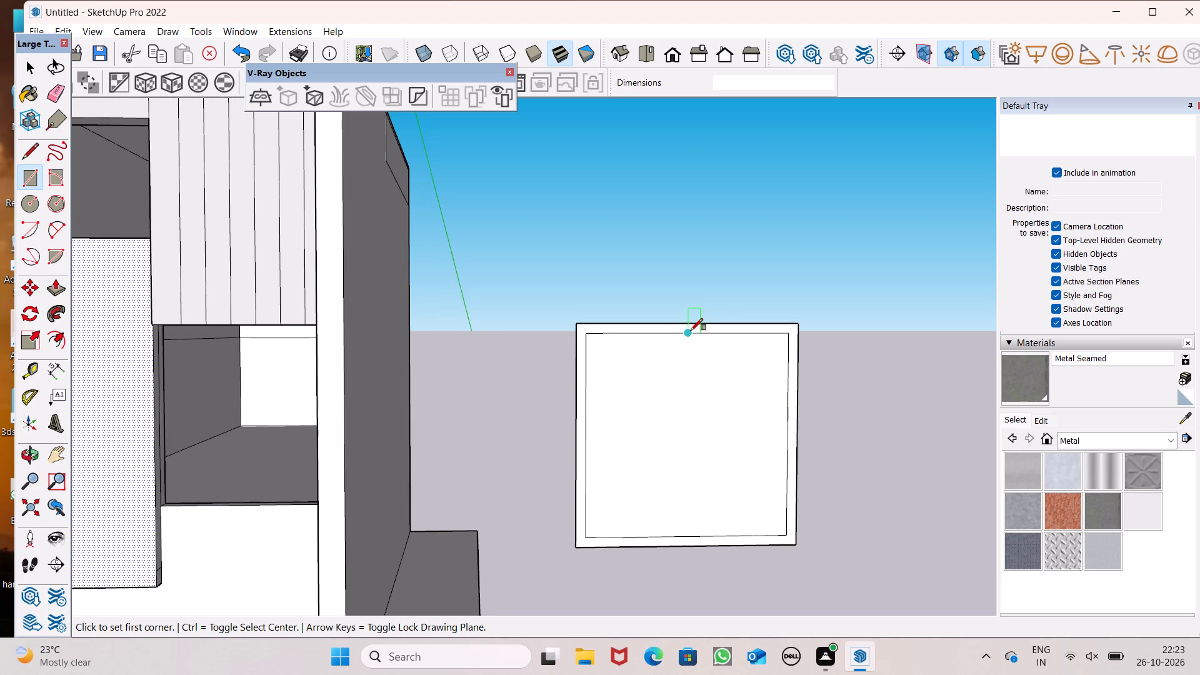
pyautogui.moveTo(679, 332); pyautogui.dragTo(680, 343)
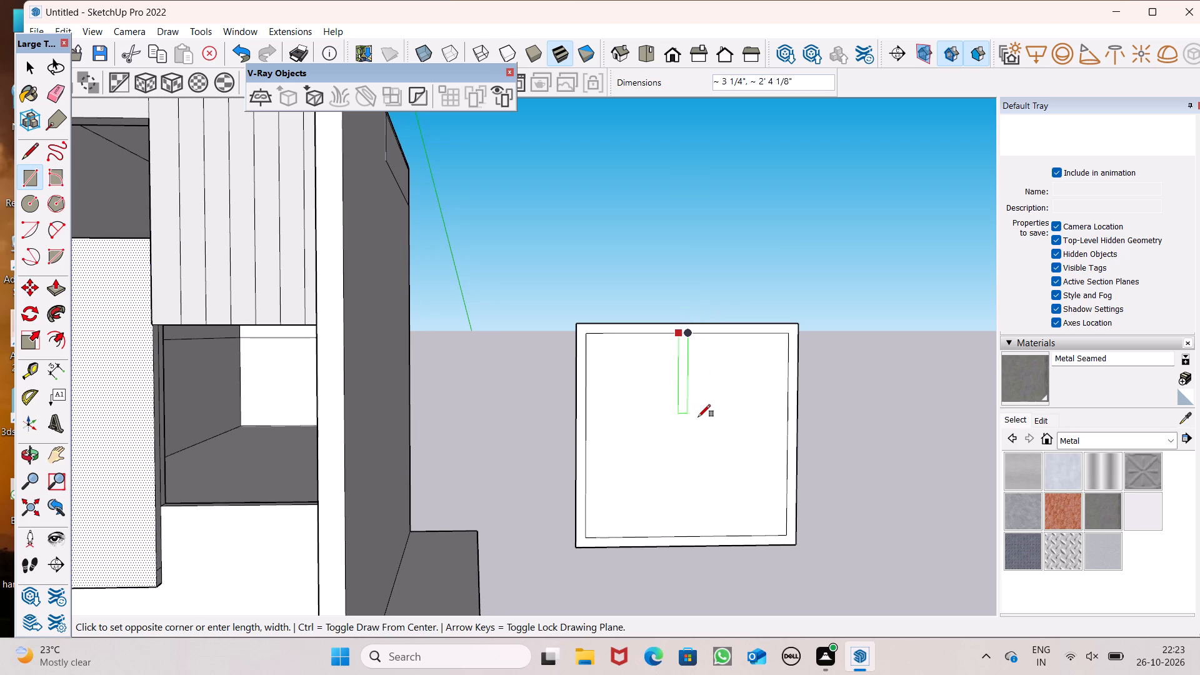
pyautogui.click(688, 534)
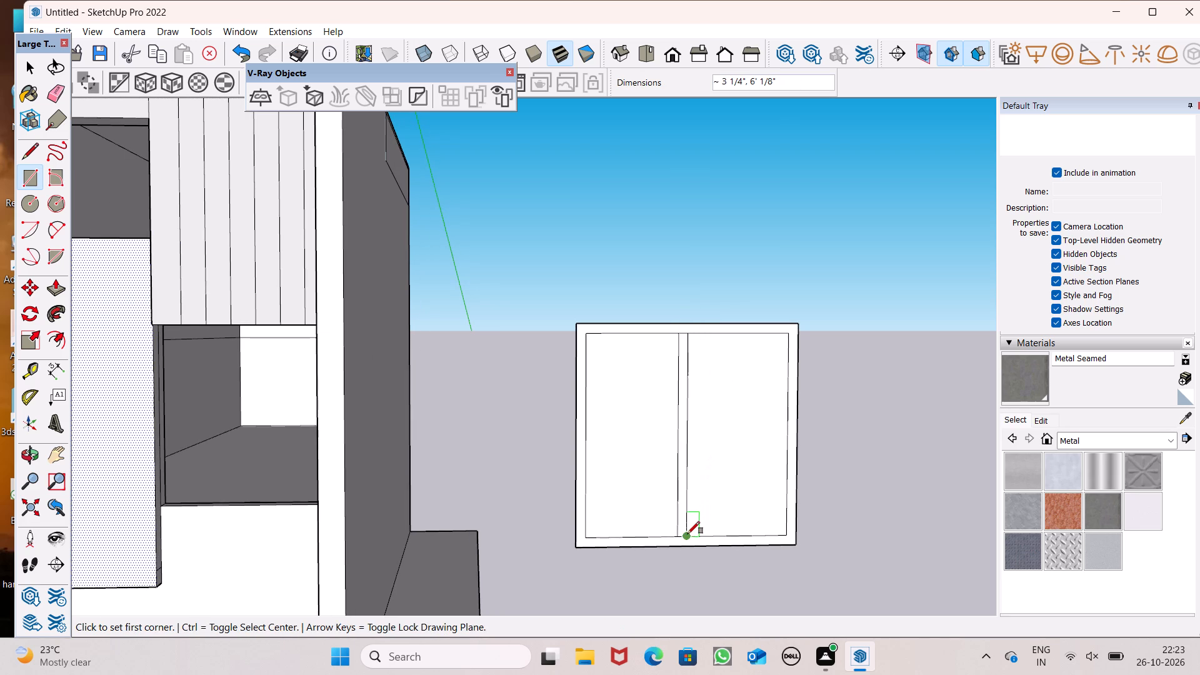
# Select the divider with its edges and move it about 2 5/16" sideways to centre it in the frame.
pyautogui.press('space')
pyautogui.moveTo(707, 563); pyautogui.dragTo(702, 569, button='middle')
pyautogui.scroll(-2, 710, 466)
pyautogui.scroll(1, 660, 507)
pyautogui.doubleClick(667, 531)
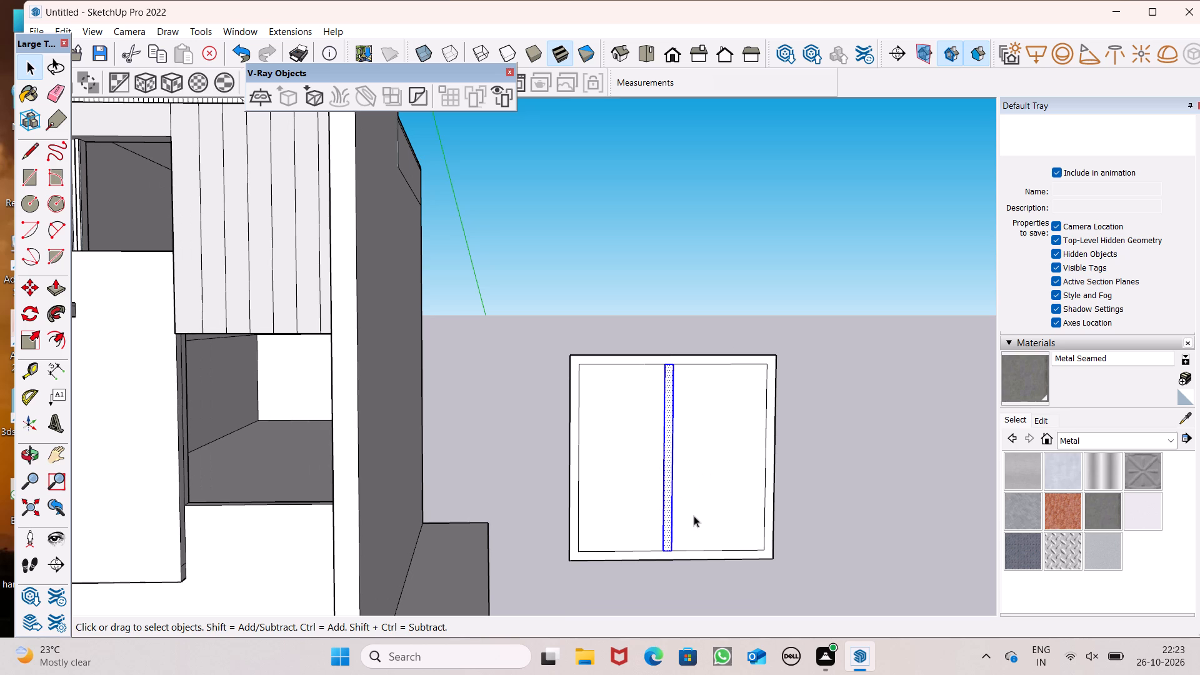
pyautogui.press('m')
pyautogui.press('Return')
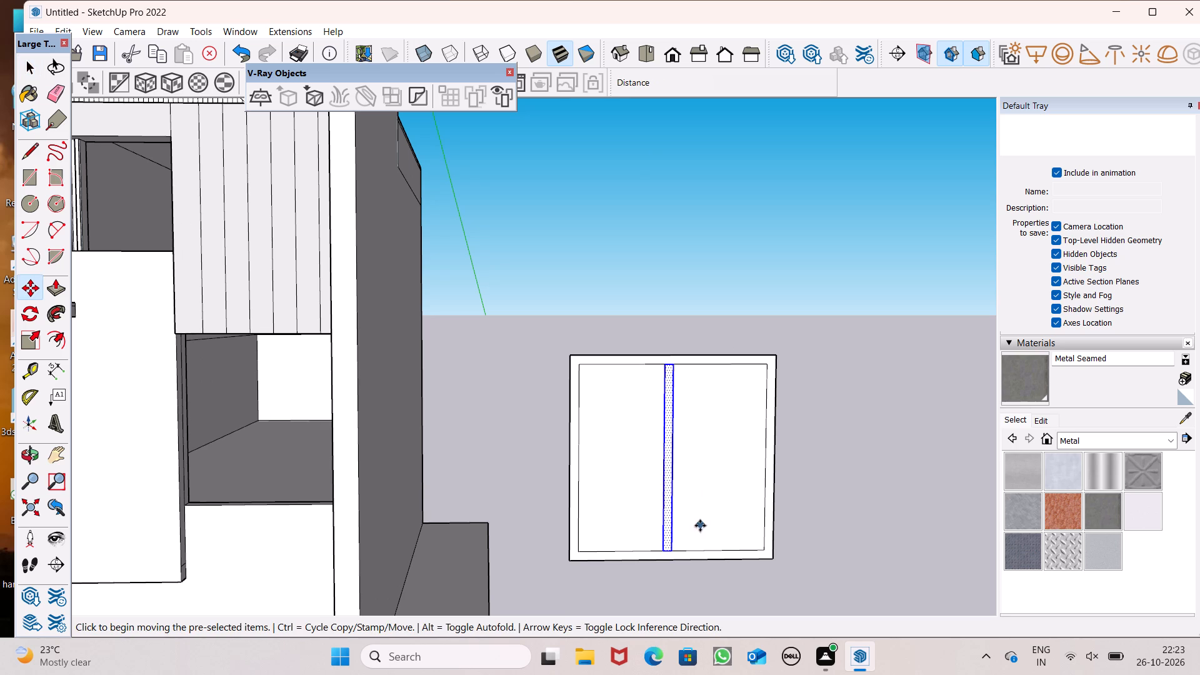
pyautogui.click(677, 551)
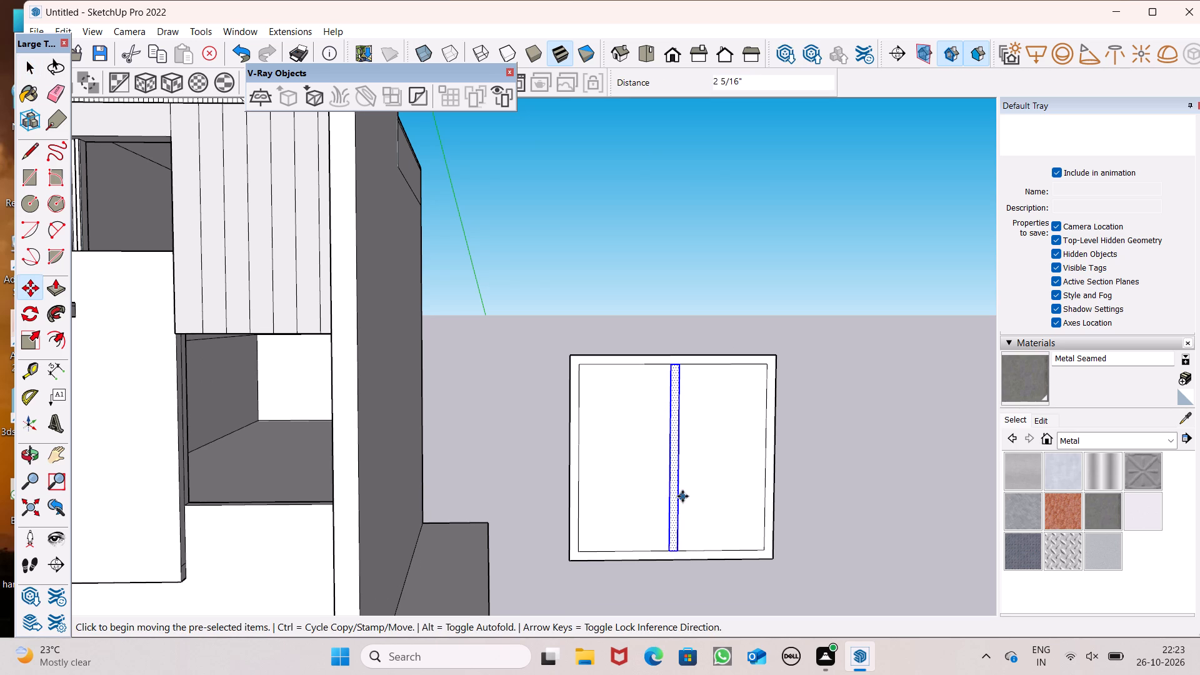
pyautogui.scroll(-2, 682, 495)
pyautogui.moveTo(673, 535); pyautogui.dragTo(656, 522, button='middle')
pyautogui.scroll(1, 658, 525)
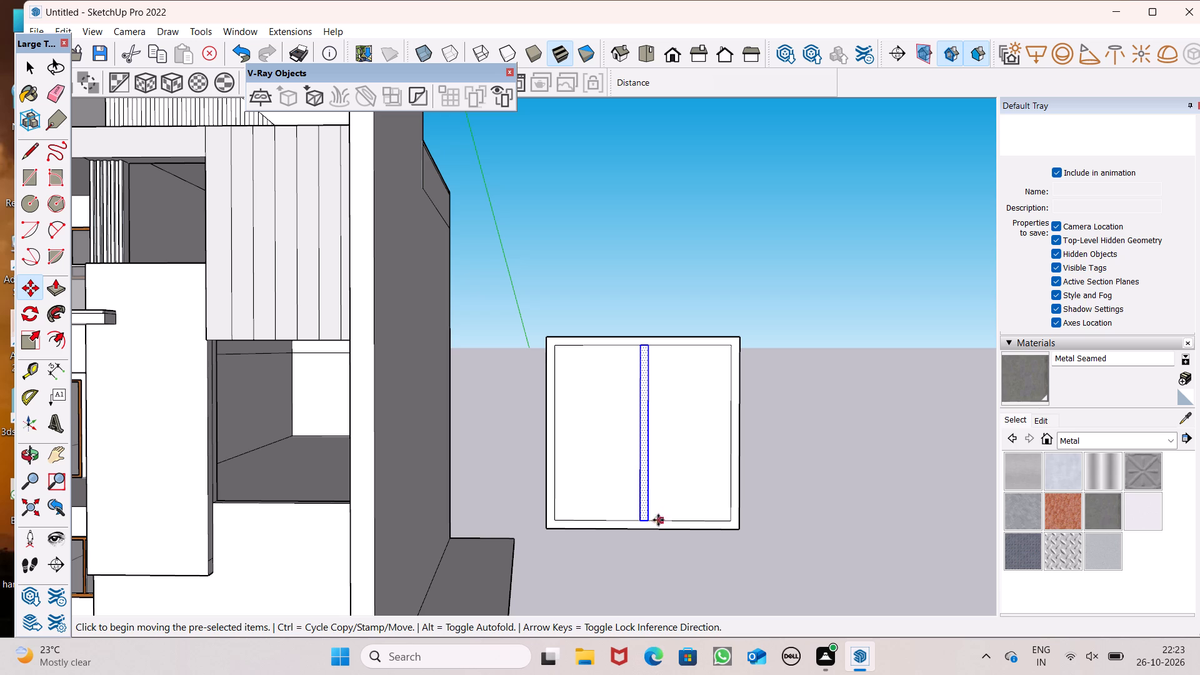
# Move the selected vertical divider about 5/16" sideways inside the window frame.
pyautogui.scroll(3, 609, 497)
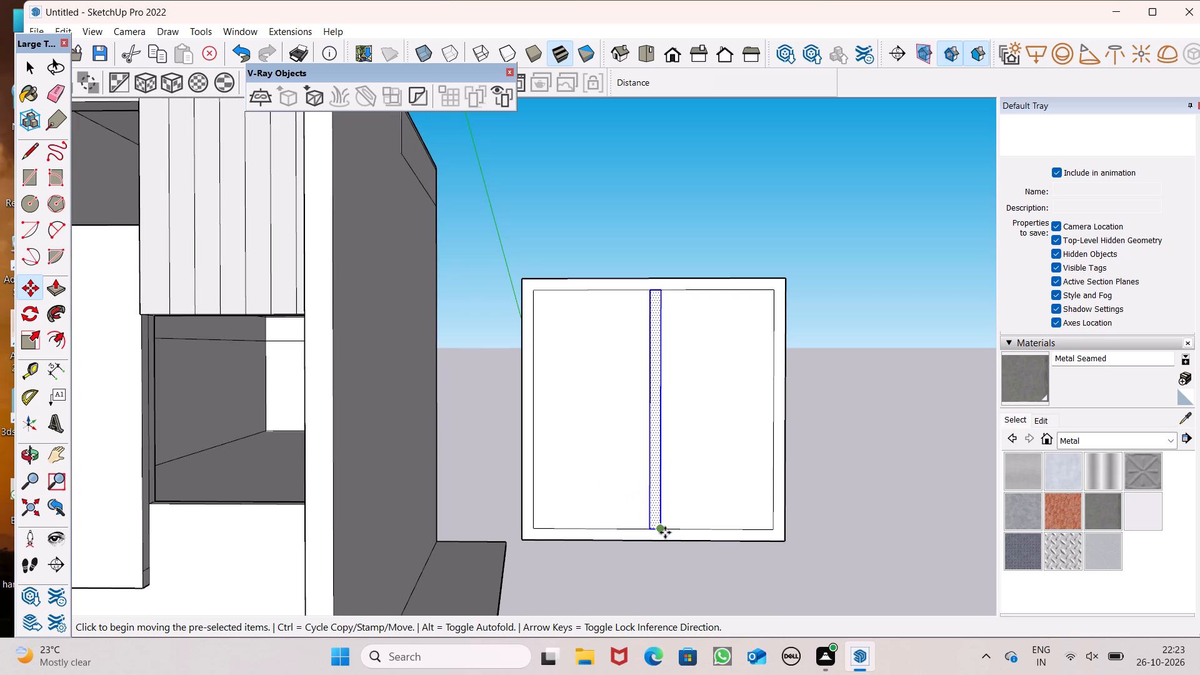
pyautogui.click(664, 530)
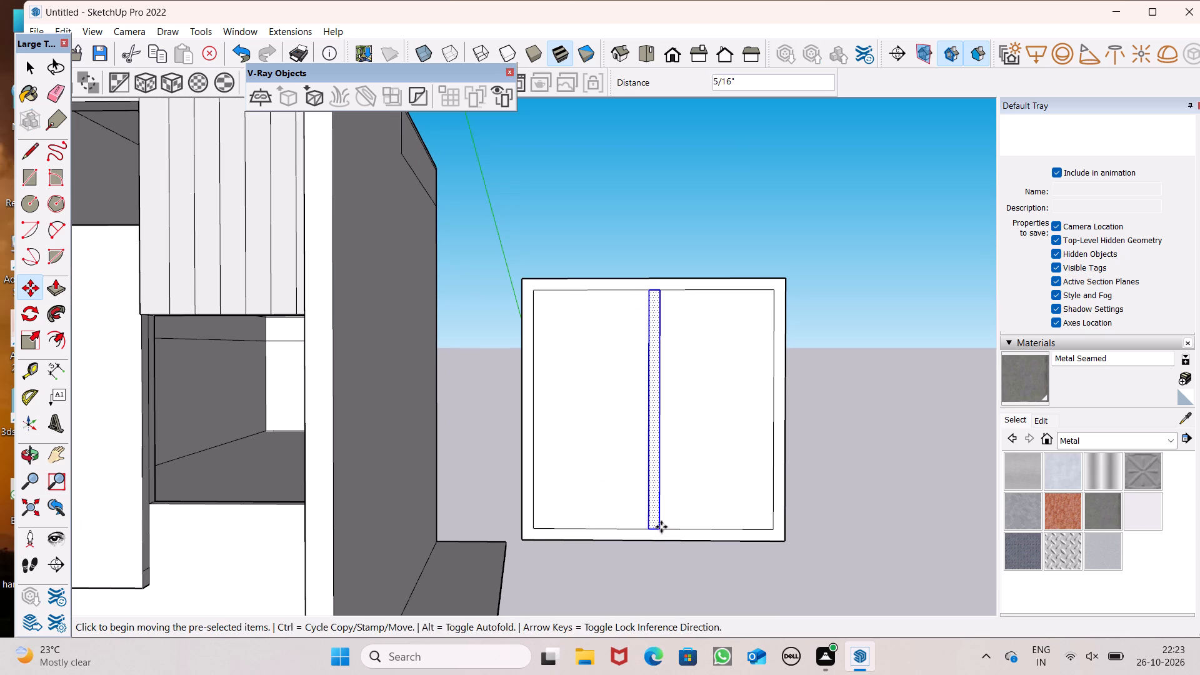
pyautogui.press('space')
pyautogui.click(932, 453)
# Undo the divider's sideways moves and its drawing, back to the plain window frame.
pyautogui.scroll(-2, 769, 422)
pyautogui.moveTo(765, 434); pyautogui.dragTo(754, 460, button='middle')
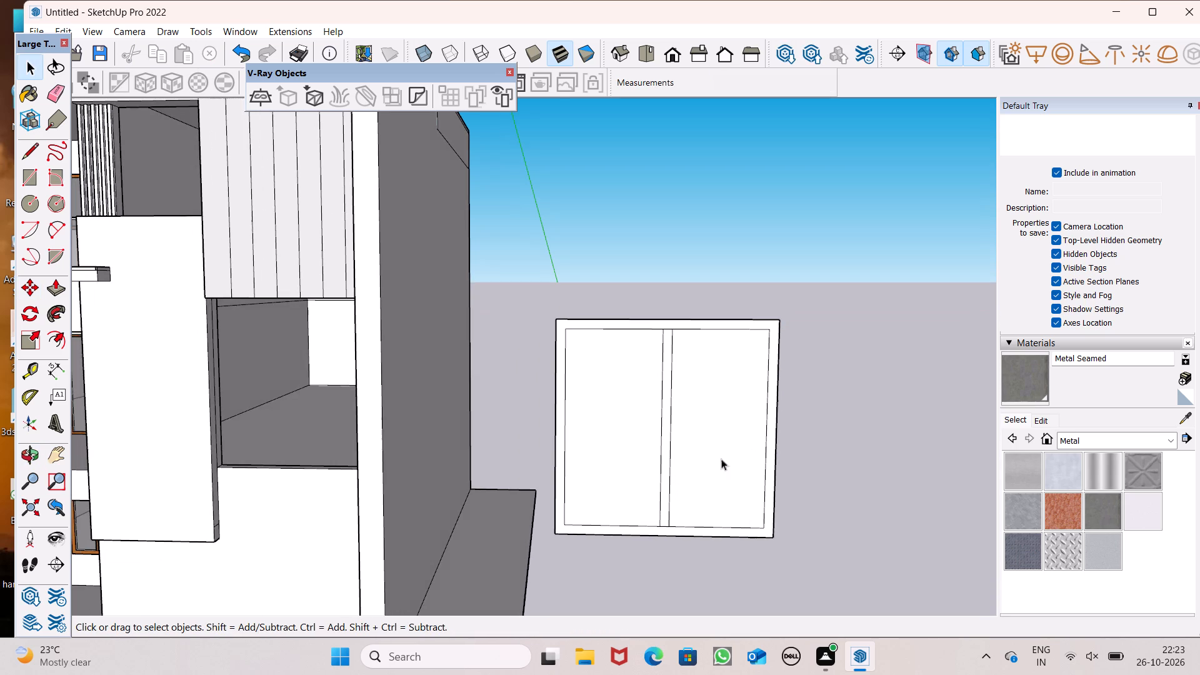
pyautogui.hotkey('ctrl', 'z')
pyautogui.hotkey('ctrl', 'z')
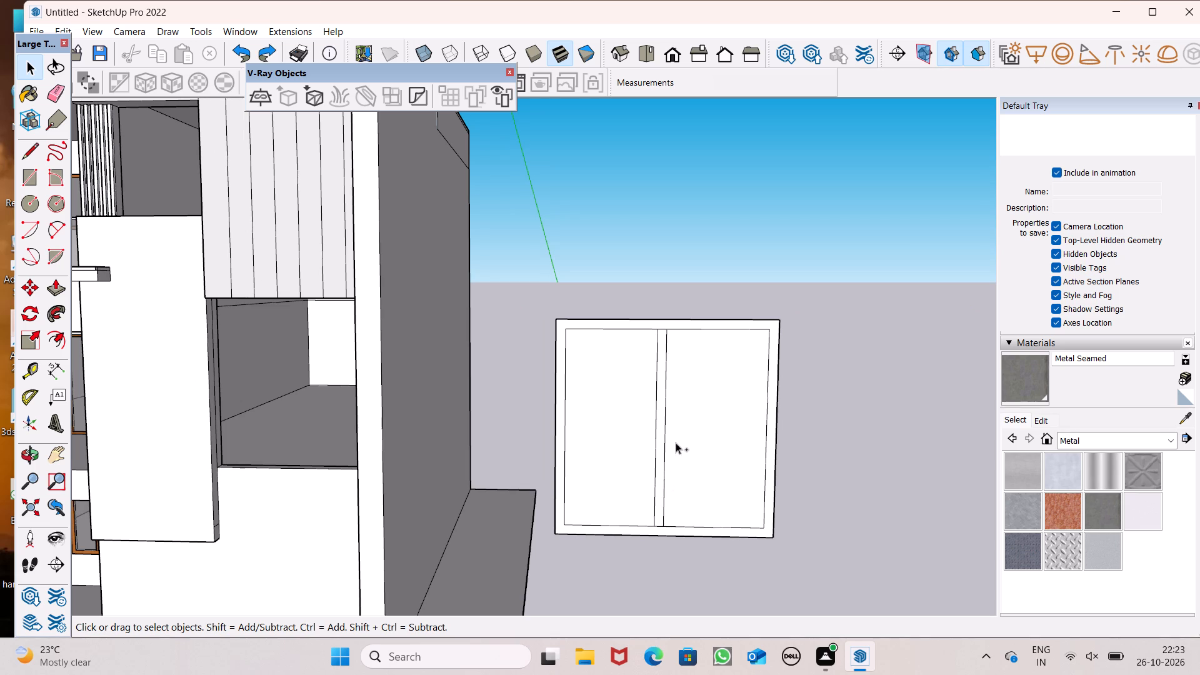
pyautogui.hotkey('ctrl', 'z')
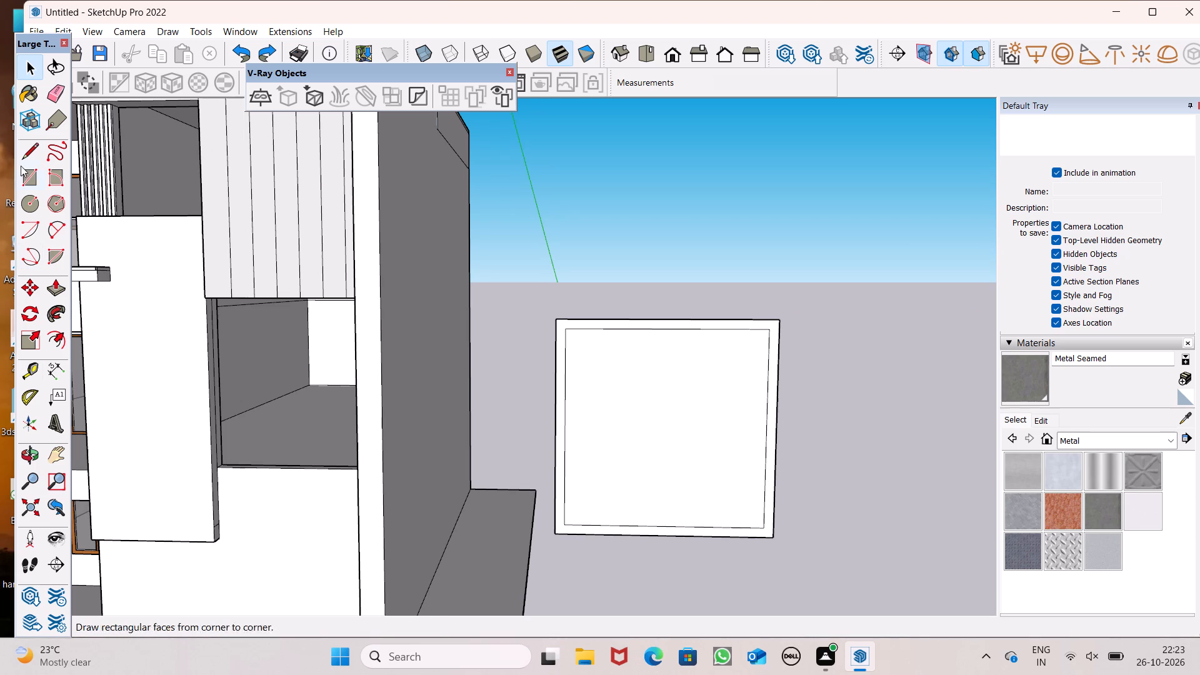
# Draw a vertical centre line about 6' 1/8" long from the midpoint of the frame's inner top edge to its inner bottom edge.
pyautogui.click(34, 150)
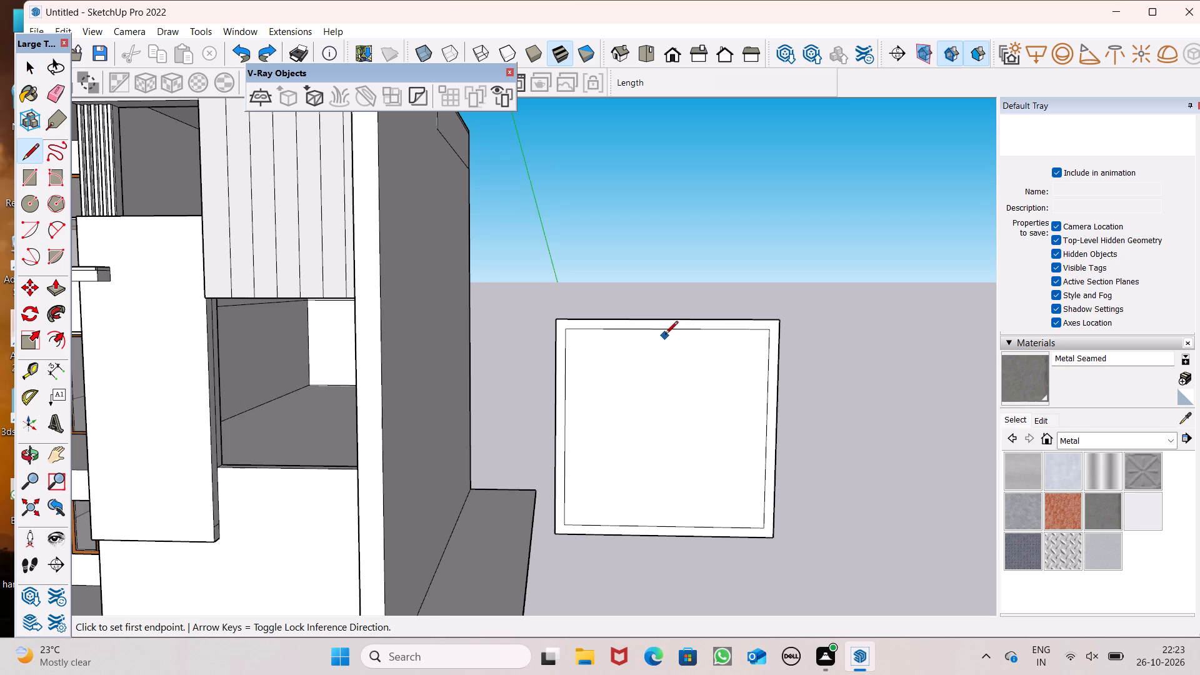
pyautogui.click(667, 329)
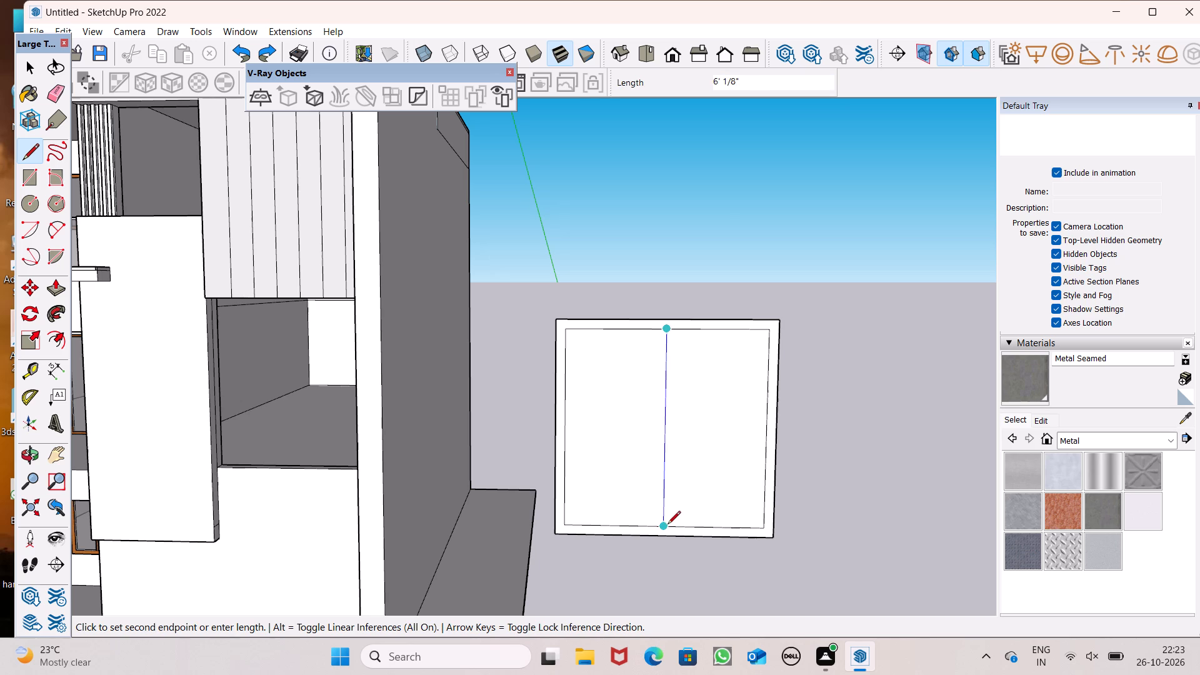
pyautogui.click(667, 524)
pyautogui.press('space')
# Move the centre line about 1 3/16" to the left and copy it about 2 1/8" to the right to outline the divider.
pyautogui.scroll(2, 662, 399)
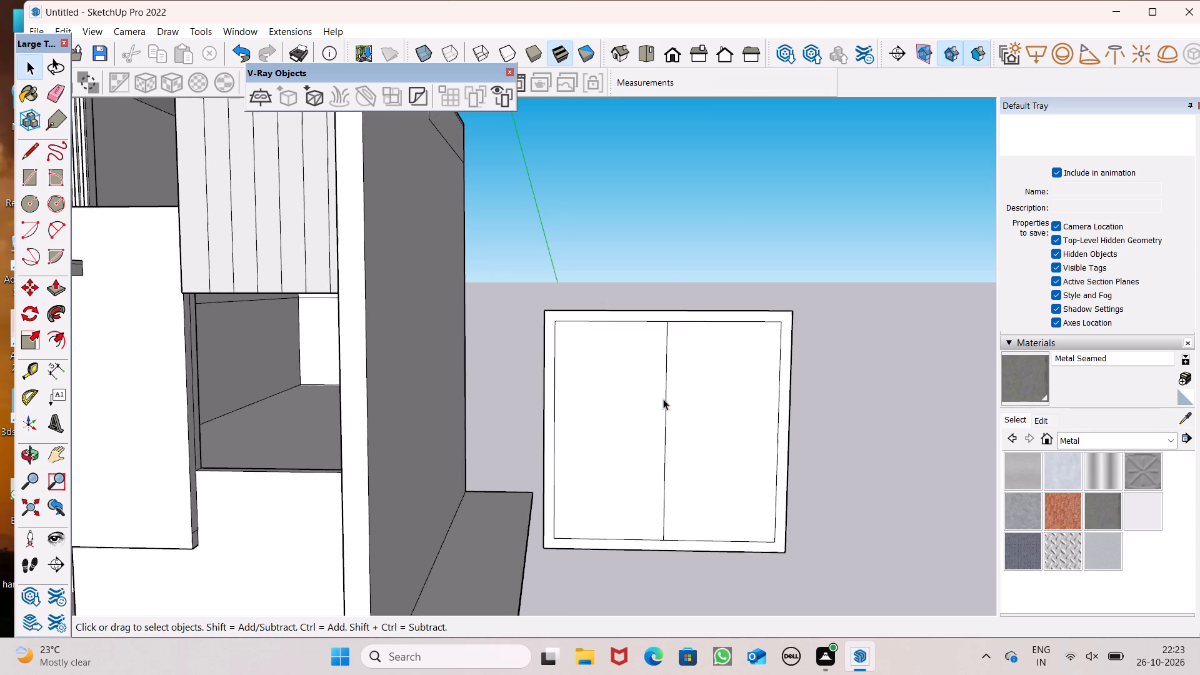
pyautogui.scroll(3, 663, 399)
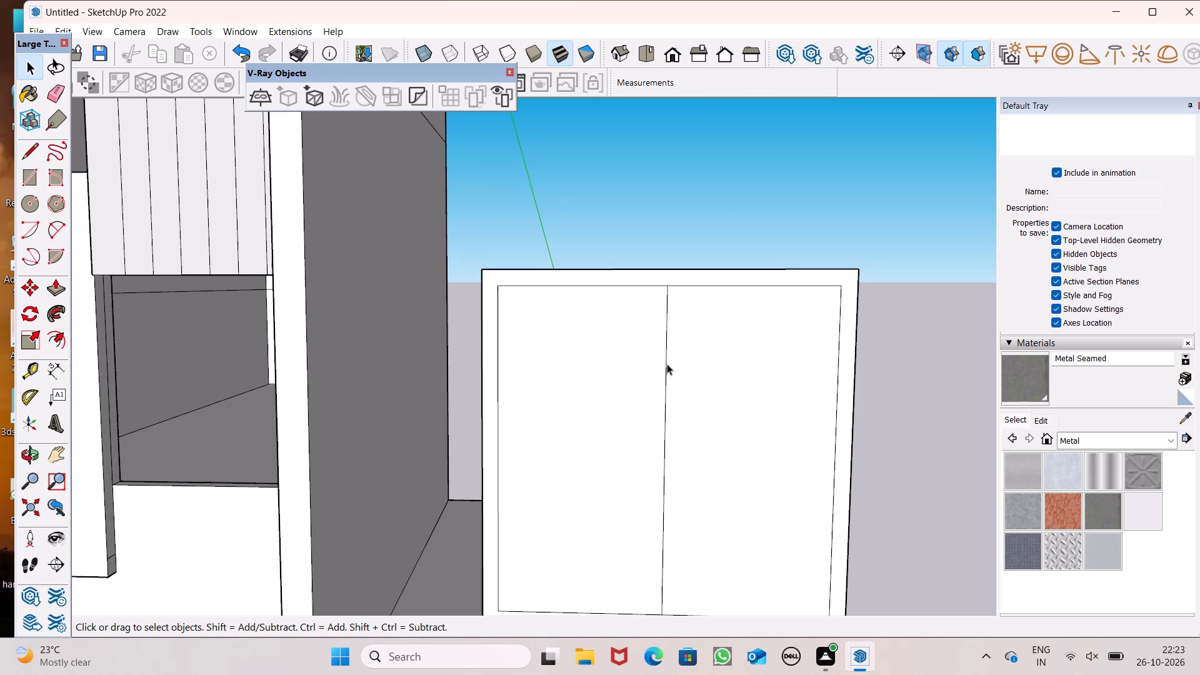
pyautogui.click(667, 364)
pyautogui.press('m')
pyautogui.press('Return')
pyautogui.scroll(2, 667, 309)
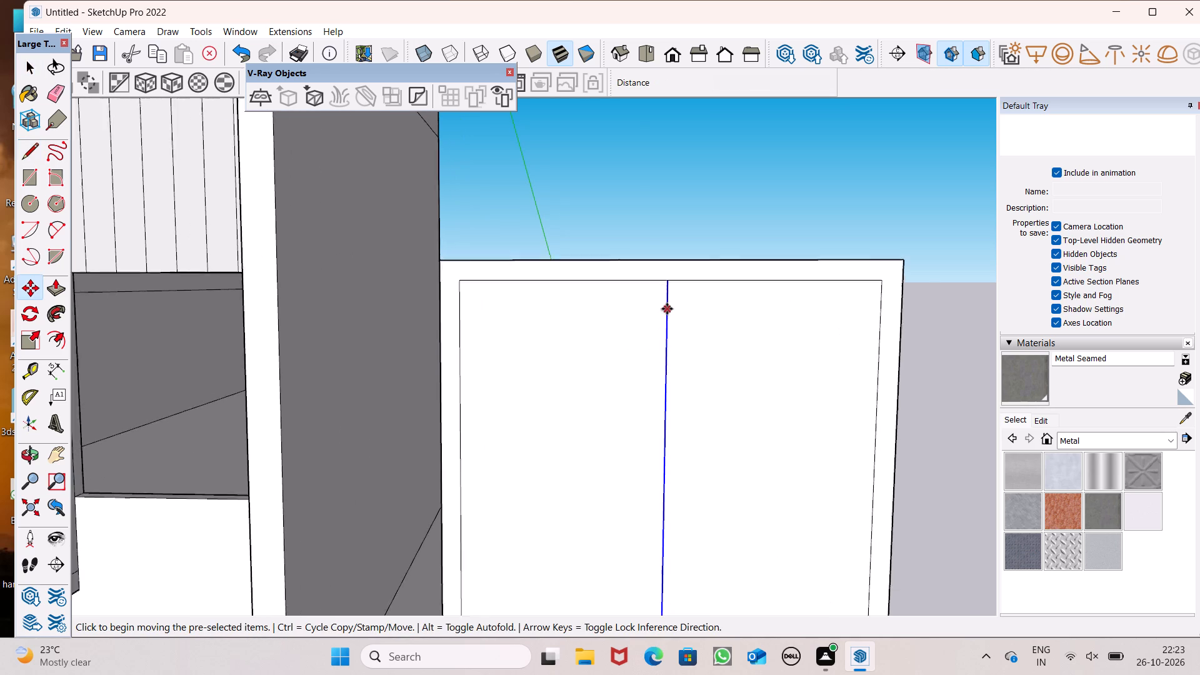
pyautogui.scroll(5, 667, 309)
pyautogui.moveTo(671, 293); pyautogui.dragTo(656, 296)
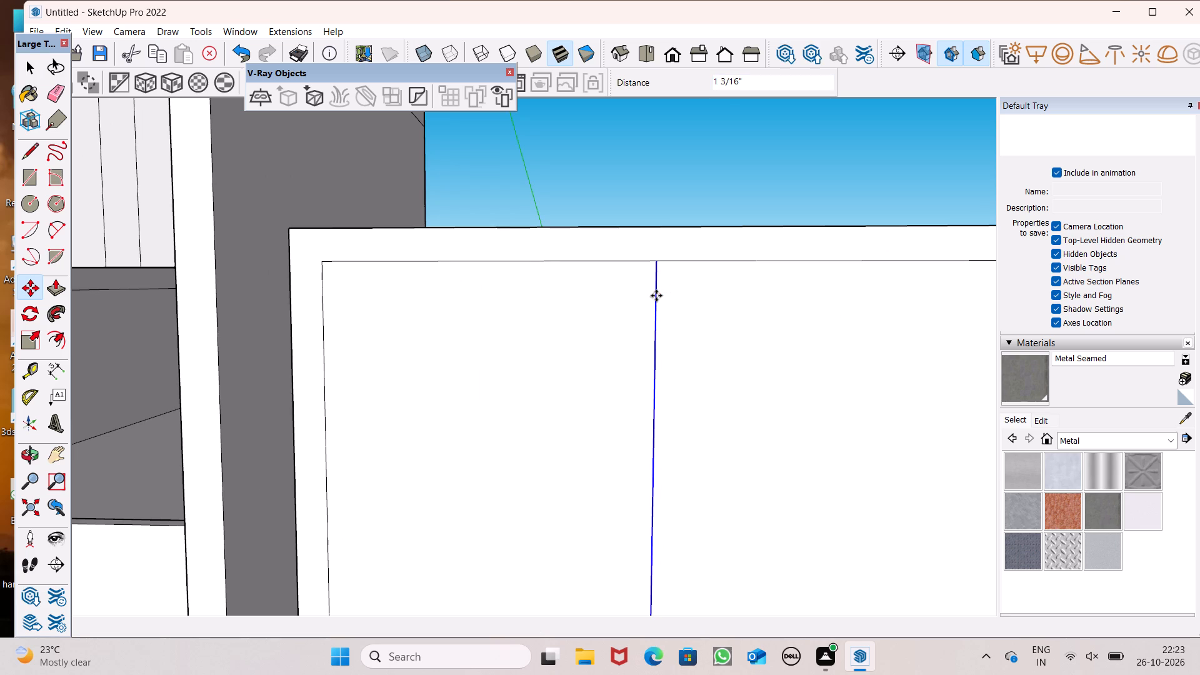
pyautogui.moveTo(656, 296); pyautogui.dragTo(677, 296)
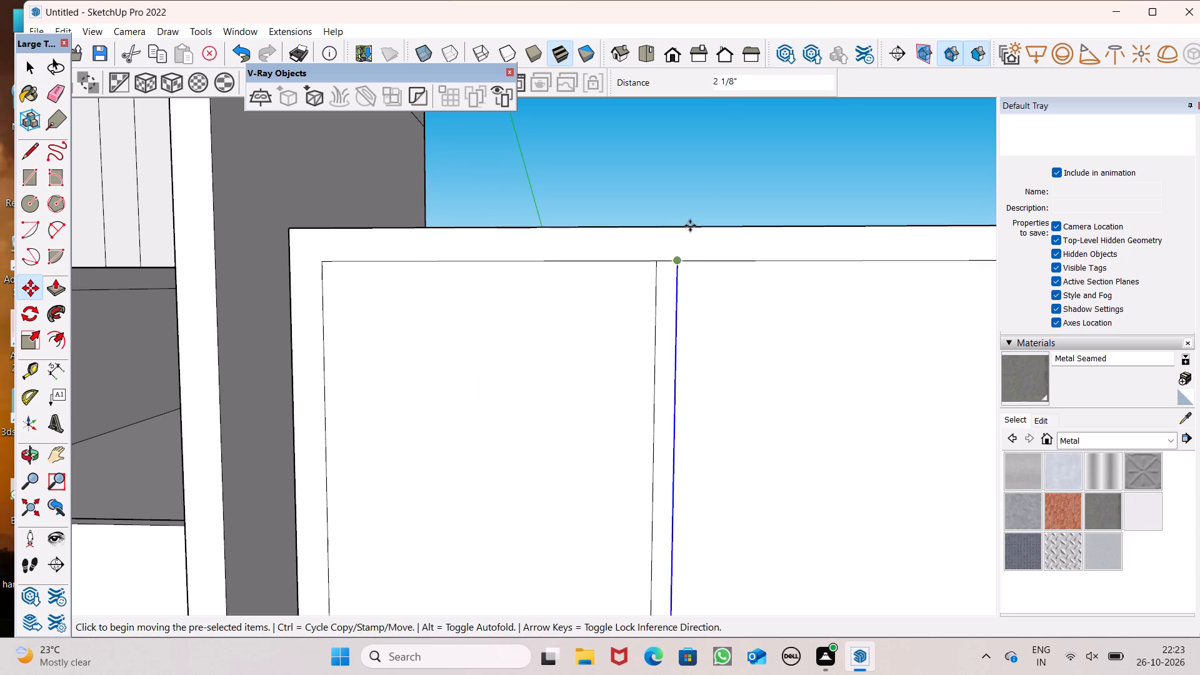
pyautogui.press('space')
pyautogui.click(697, 197)
# Draw a horizontal crossbar about 1 11/16" high and 2' 11 1/8" wide across the upper part of the right pane.
pyautogui.scroll(-4, 697, 197)
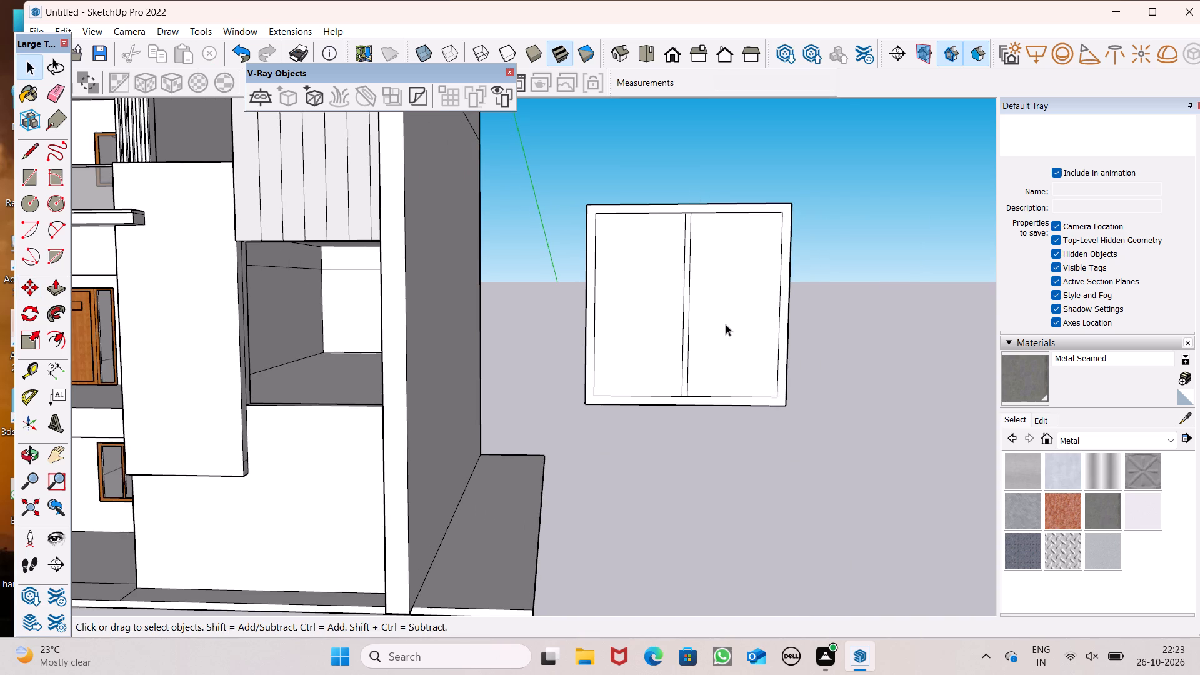
pyautogui.scroll(1, 726, 324)
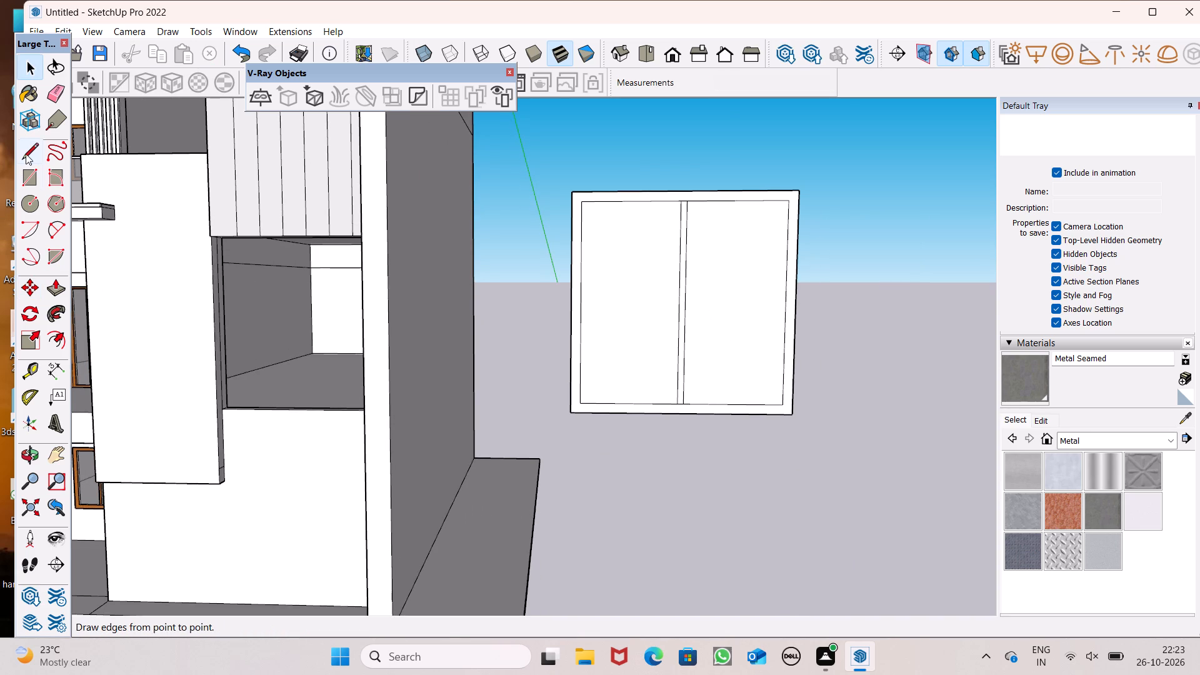
pyautogui.click(26, 153)
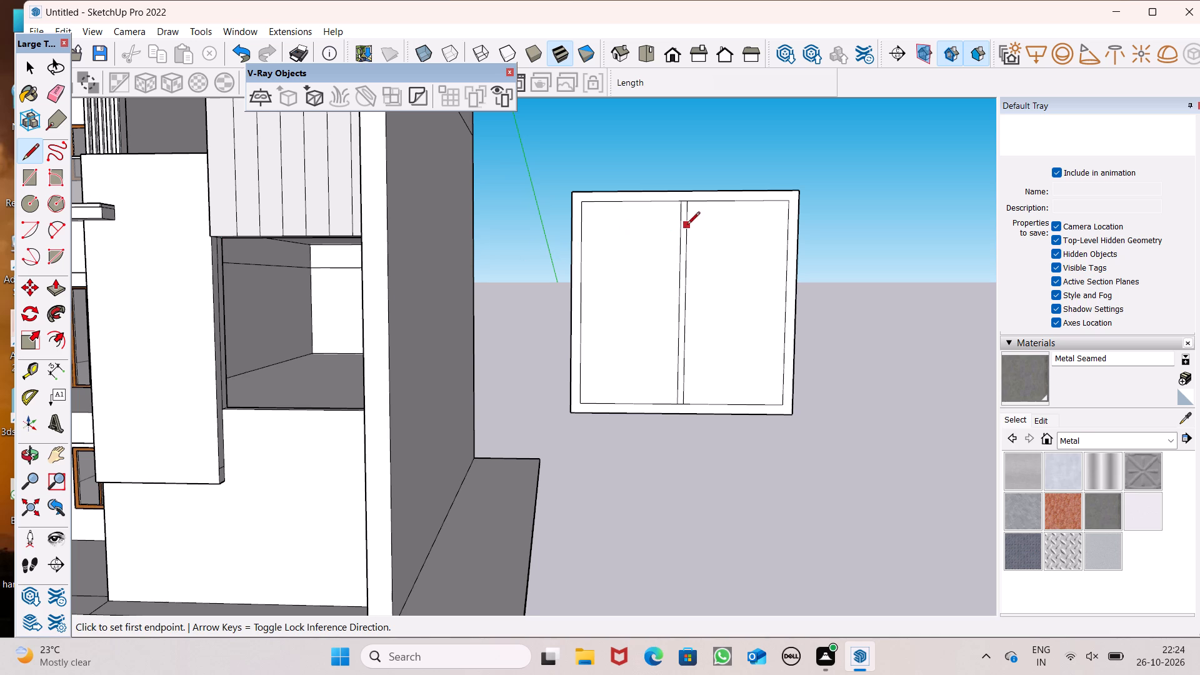
pyautogui.scroll(1, 691, 224)
pyautogui.click(20, 174)
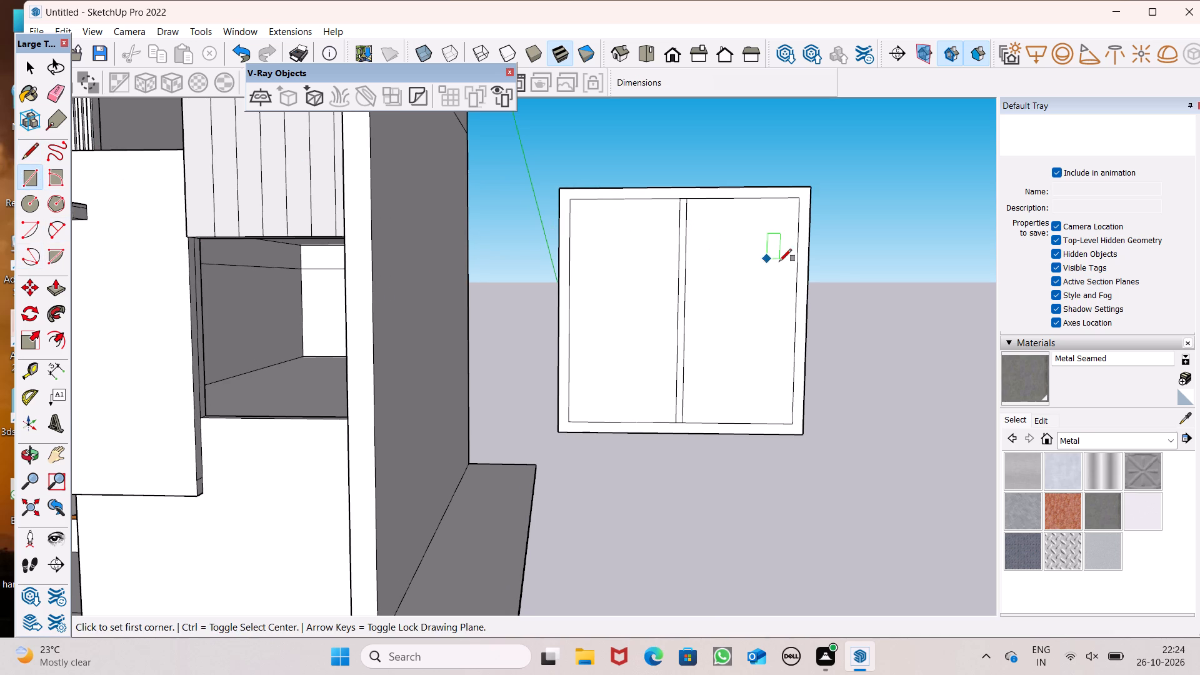
pyautogui.scroll(5, 799, 272)
pyautogui.scroll(2, 642, 269)
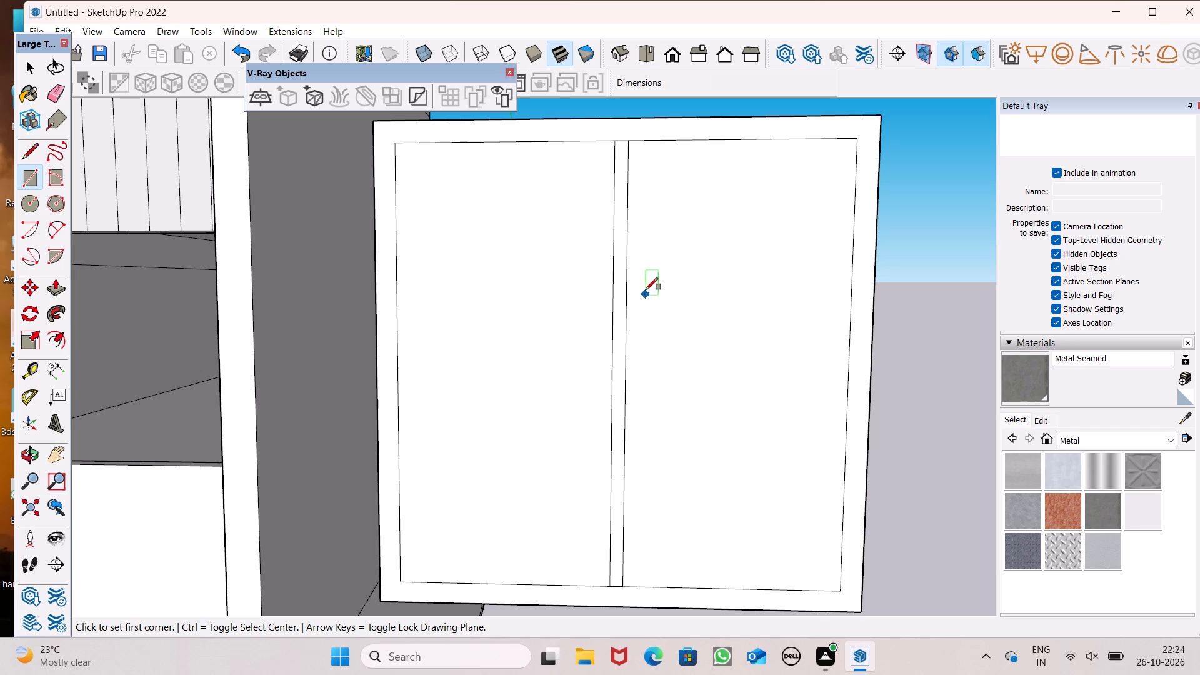
pyautogui.click(628, 267)
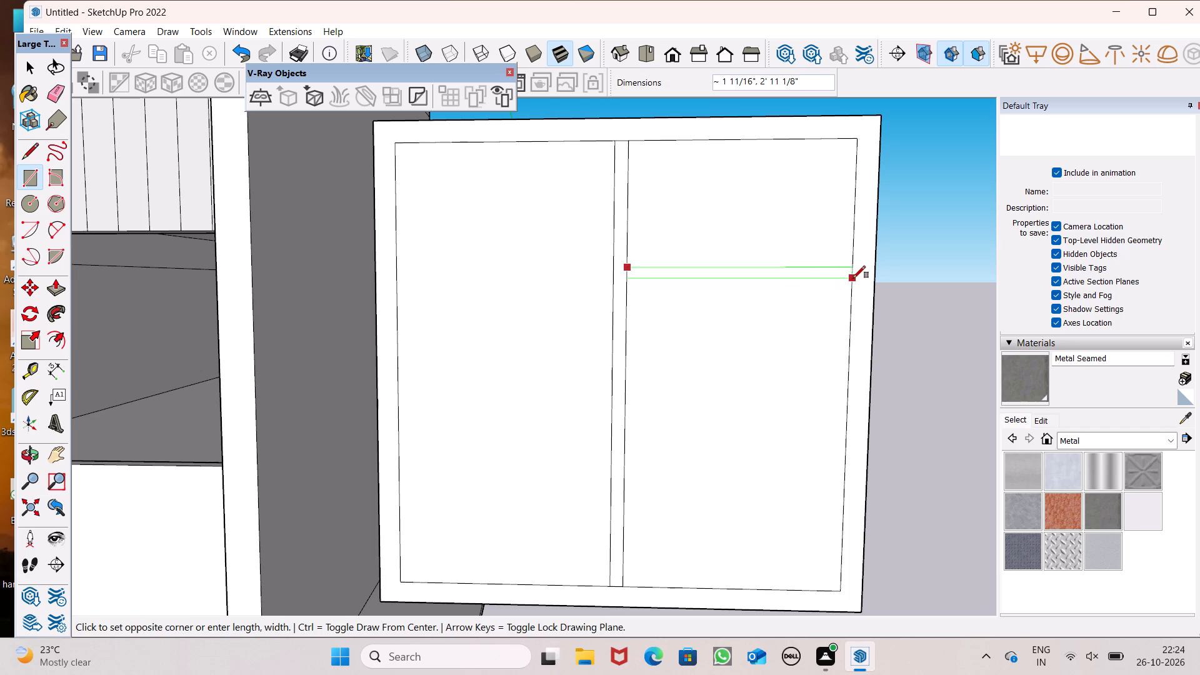
pyautogui.click(853, 278)
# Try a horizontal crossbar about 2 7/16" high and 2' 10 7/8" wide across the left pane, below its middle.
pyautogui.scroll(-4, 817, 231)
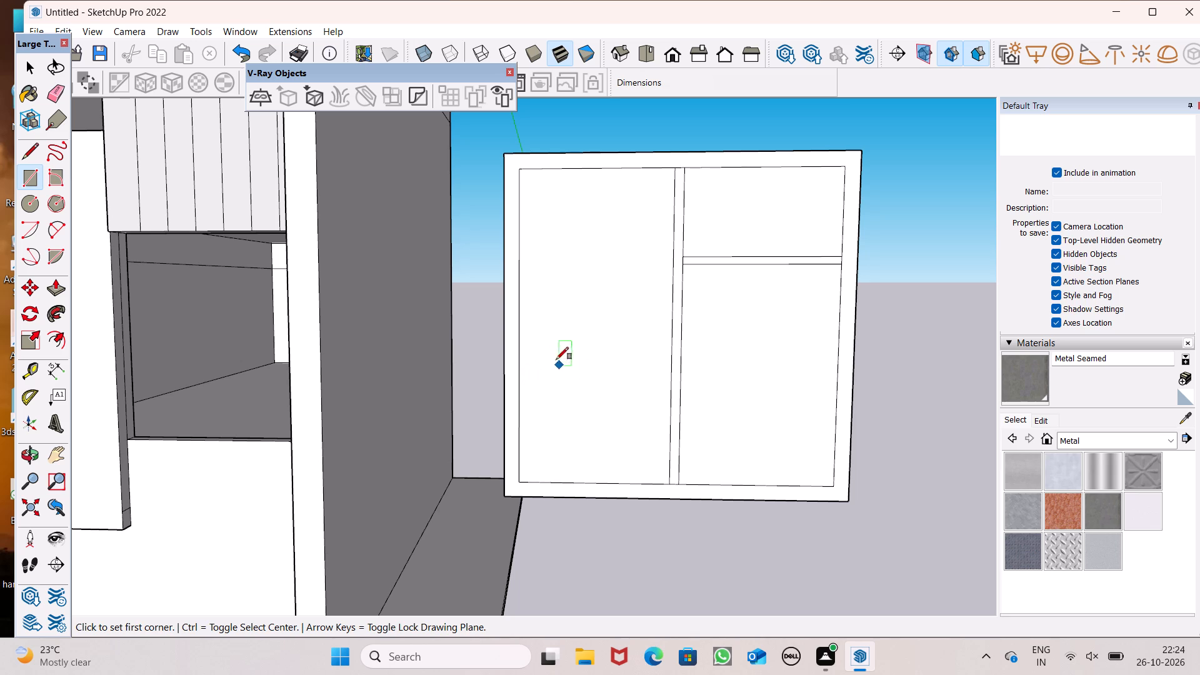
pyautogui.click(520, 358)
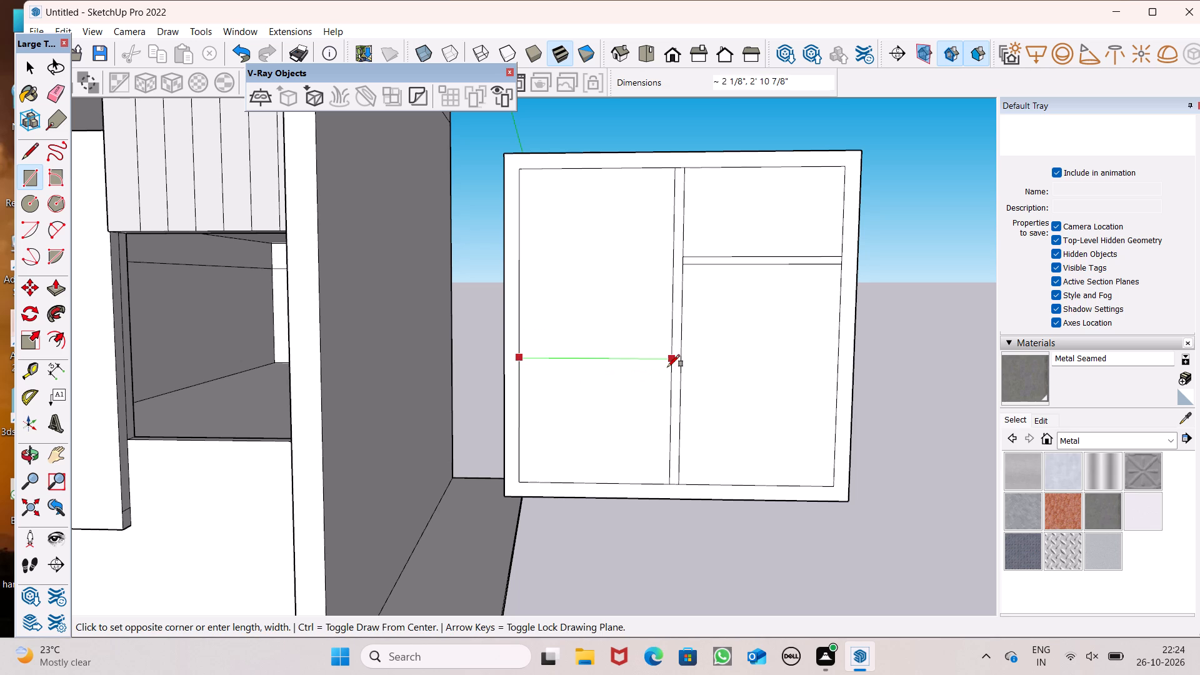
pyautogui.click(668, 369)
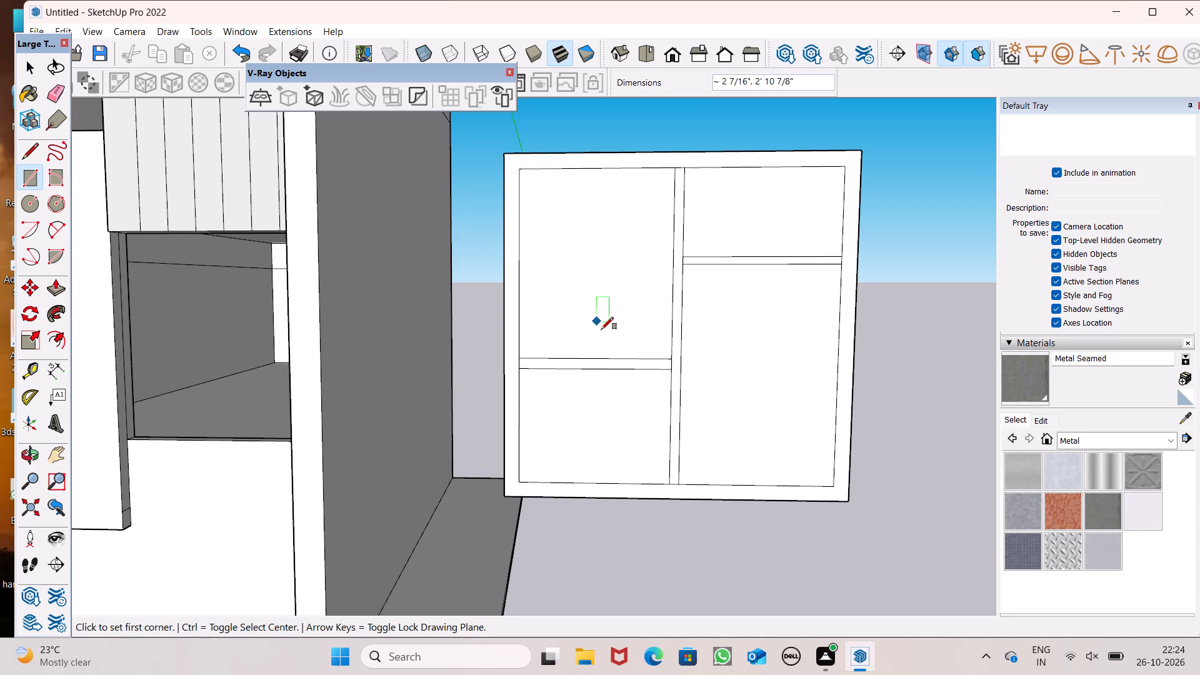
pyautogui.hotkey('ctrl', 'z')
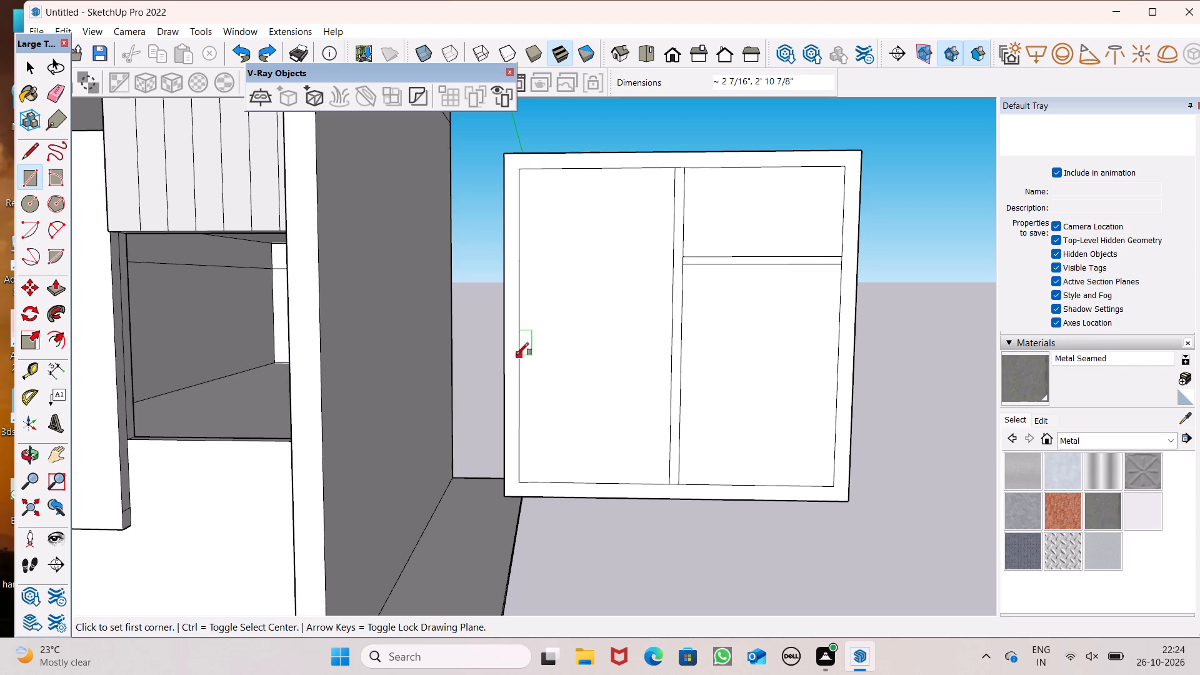
# Draw a horizontal crossbar about 2 1/8" high and 2' 10 7/8" wide across the left pane, slightly below its middle.
pyautogui.click(517, 349)
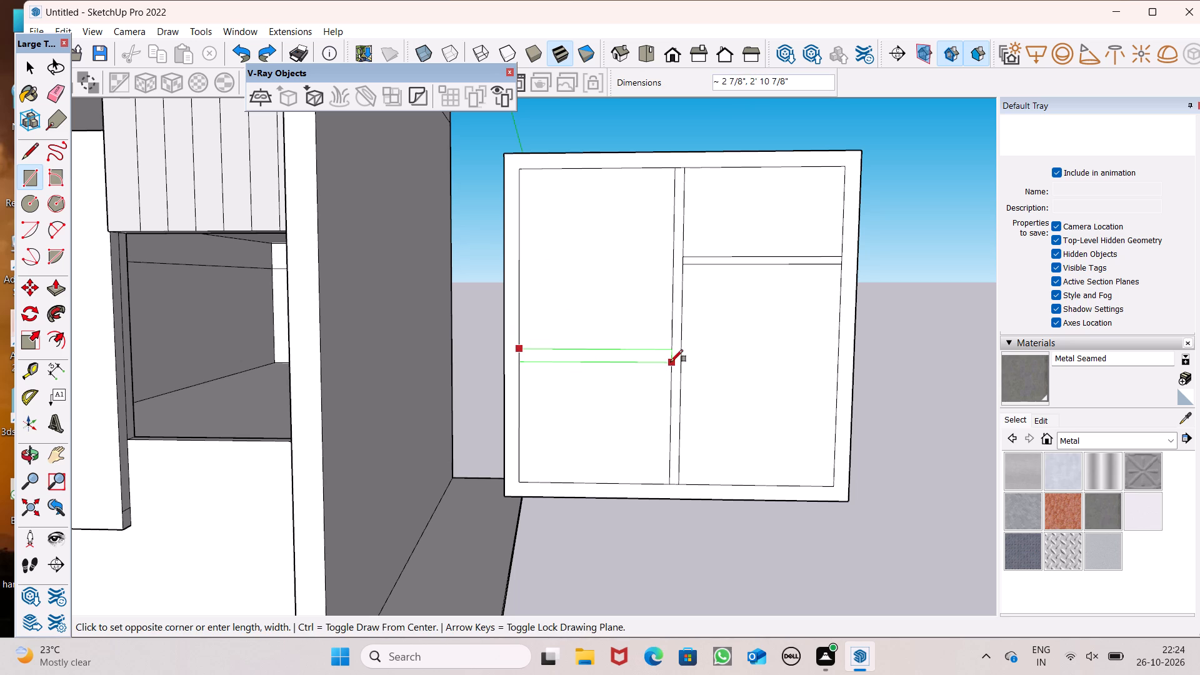
pyautogui.click(671, 359)
pyautogui.press('space')
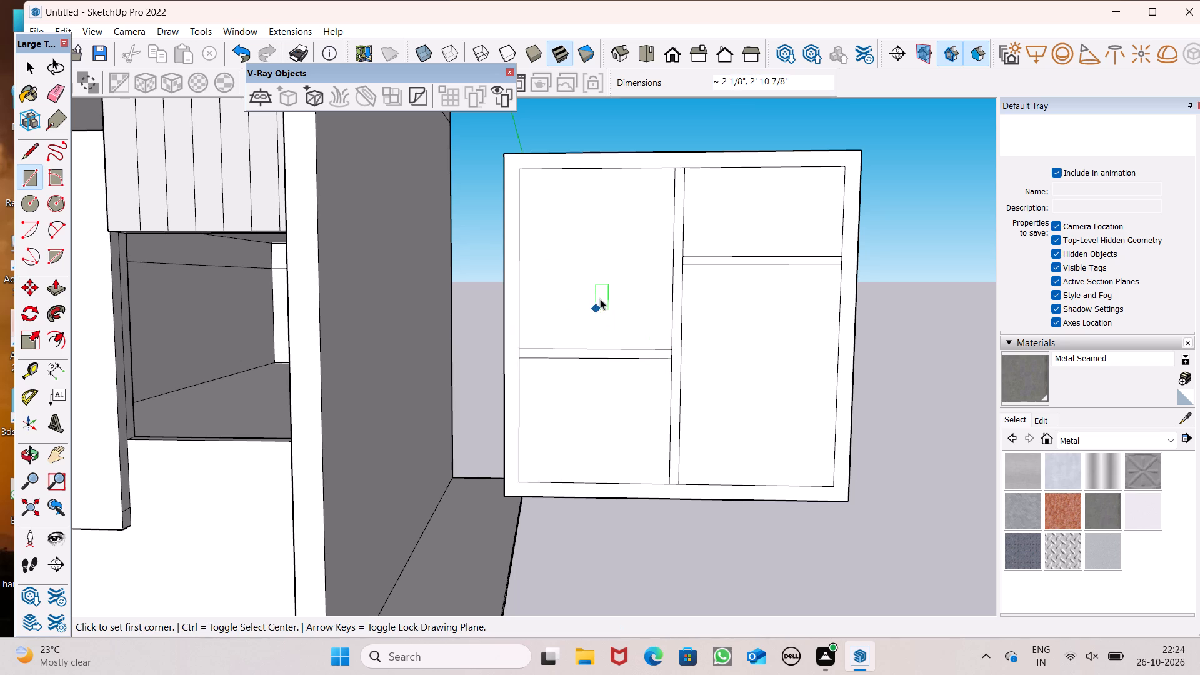
# Erase the short edges between the crossbars and divider, at the left crossbar's frame end, and at the divider's bottom end.
pyautogui.scroll(-1, 611, 294)
pyautogui.click(47, 94)
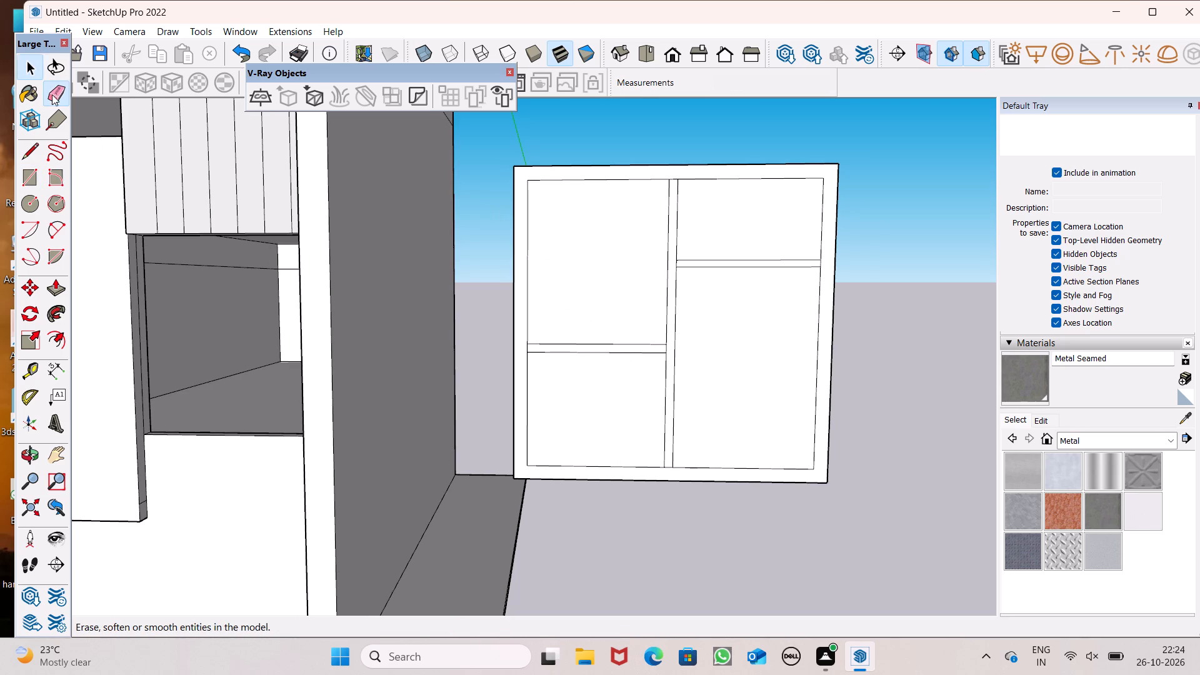
pyautogui.scroll(5, 602, 348)
pyautogui.scroll(3, 686, 349)
pyautogui.click(695, 346)
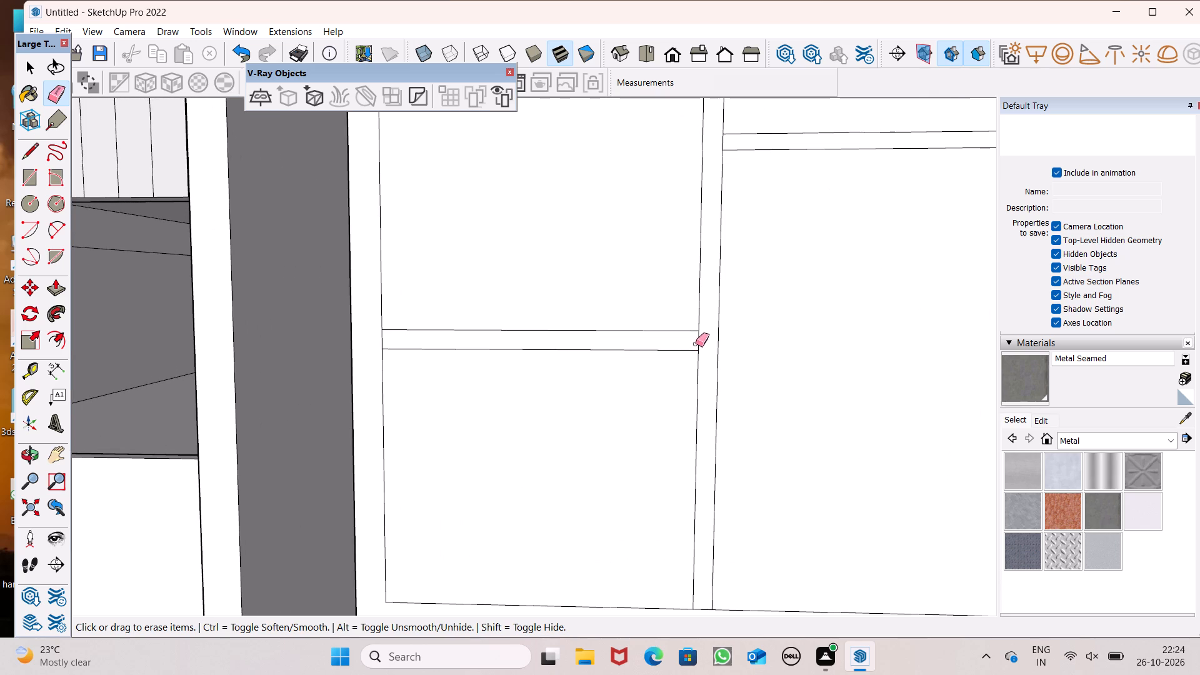
pyautogui.moveTo(722, 142); pyautogui.dragTo(736, 141)
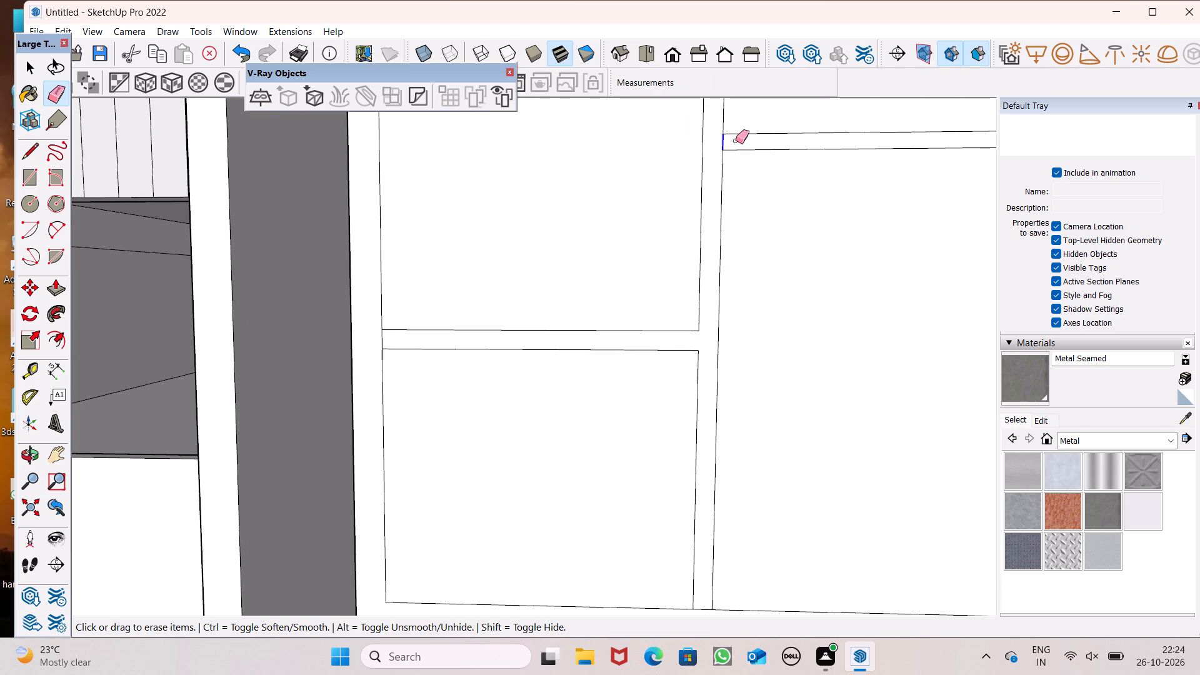
pyautogui.moveTo(736, 141); pyautogui.dragTo(737, 144)
pyautogui.scroll(-6, 664, 174)
pyautogui.scroll(-3, 686, 273)
pyautogui.scroll(4, 570, 272)
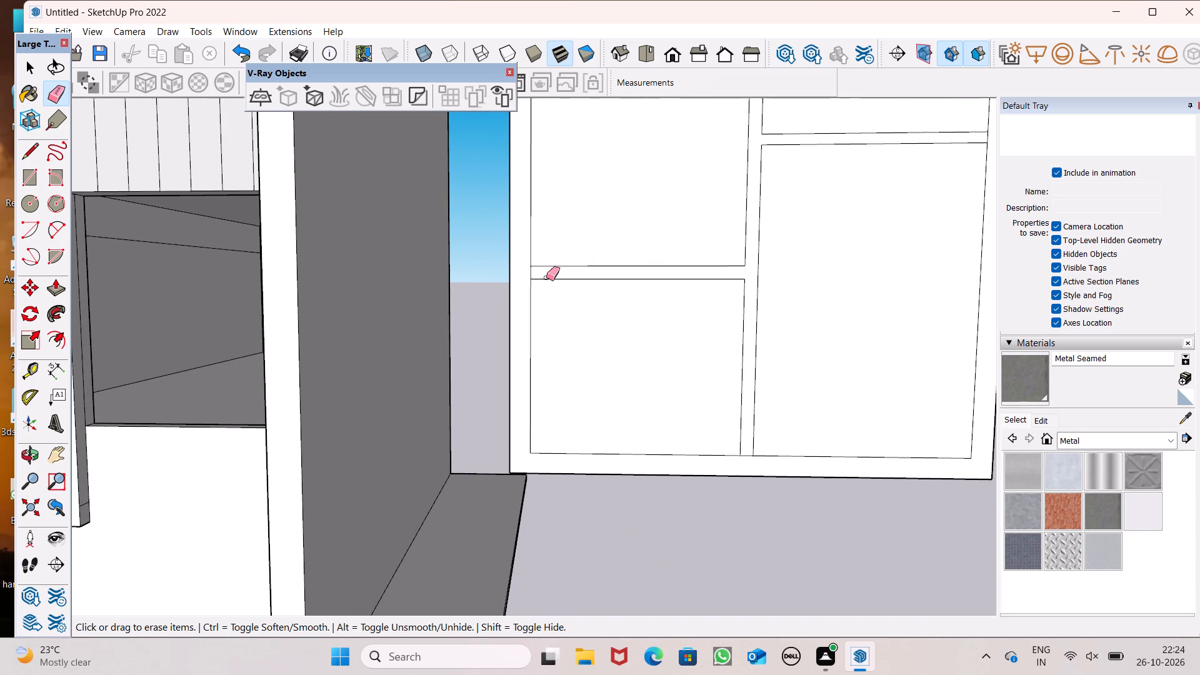
pyautogui.click(534, 274)
pyautogui.moveTo(749, 451); pyautogui.dragTo(746, 460)
pyautogui.scroll(-5, 677, 462)
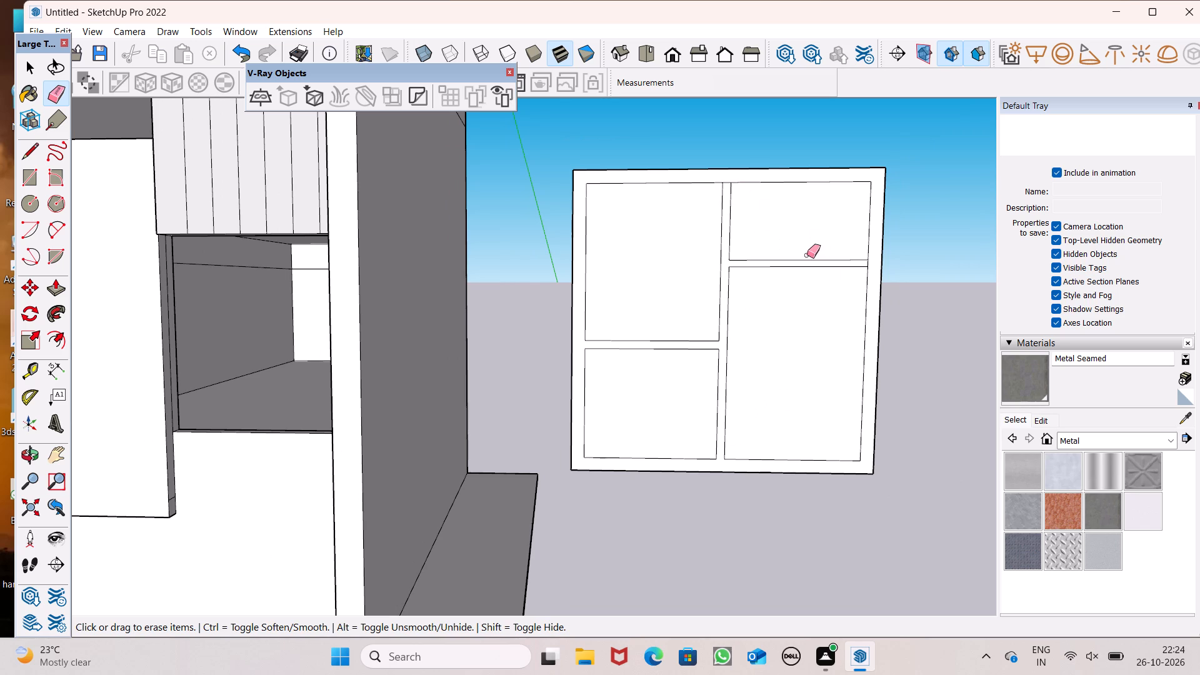
pyautogui.press('space')
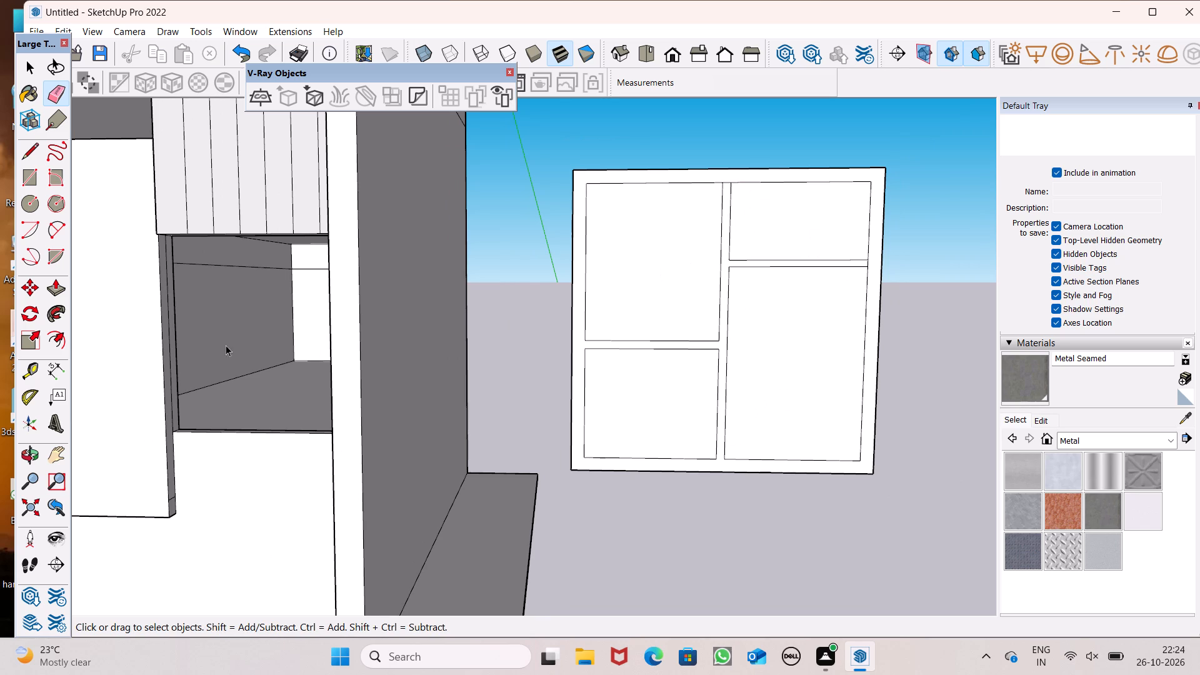
# Push/Pull the joined frame, divider and crossbar face outward by about 5 1/8".
pyautogui.click(54, 279)
pyautogui.moveTo(591, 433); pyautogui.dragTo(624, 475, button='middle')
pyautogui.scroll(1, 624, 476)
pyautogui.moveTo(624, 475); pyautogui.dragTo(624, 476, button='middle')
pyautogui.keyDown('ctrl'); pyautogui.moveTo(556, 447); pyautogui.dragTo(561, 454); pyautogui.keyUp('ctrl')
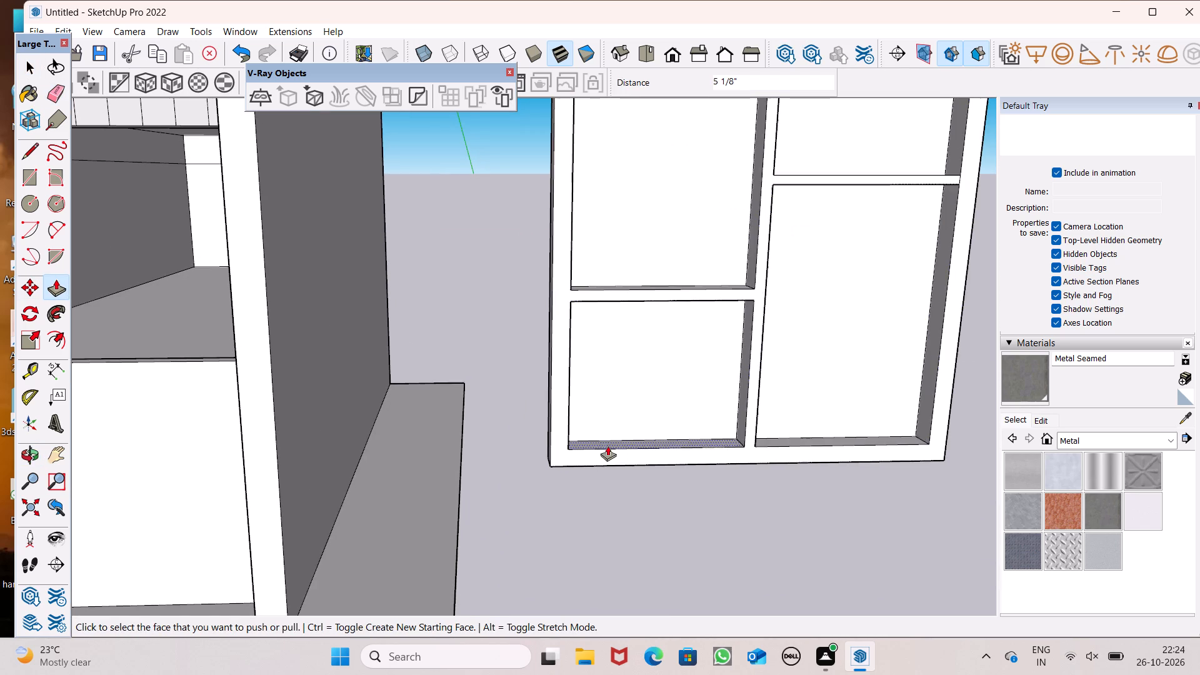
# Push the window frame's front face back by about 1 9/16" to make it thinner.
pyautogui.moveTo(614, 462); pyautogui.dragTo(724, 486, button='middle')
pyautogui.scroll(2, 612, 457)
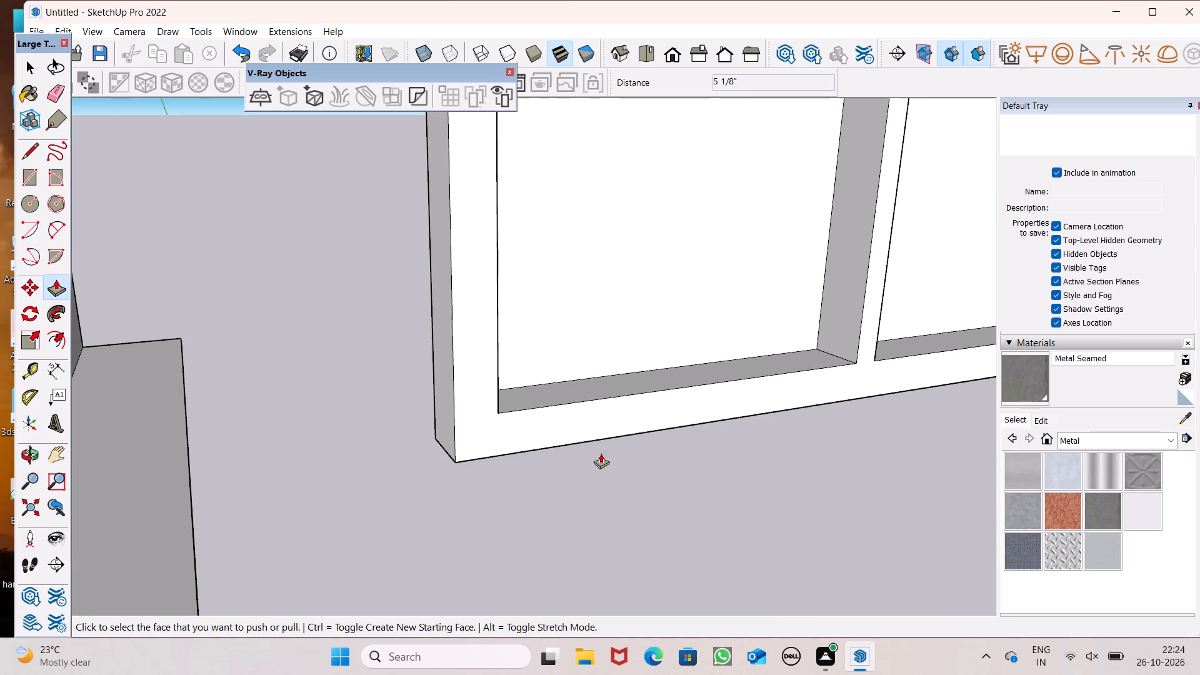
pyautogui.moveTo(479, 431); pyautogui.dragTo(471, 425)
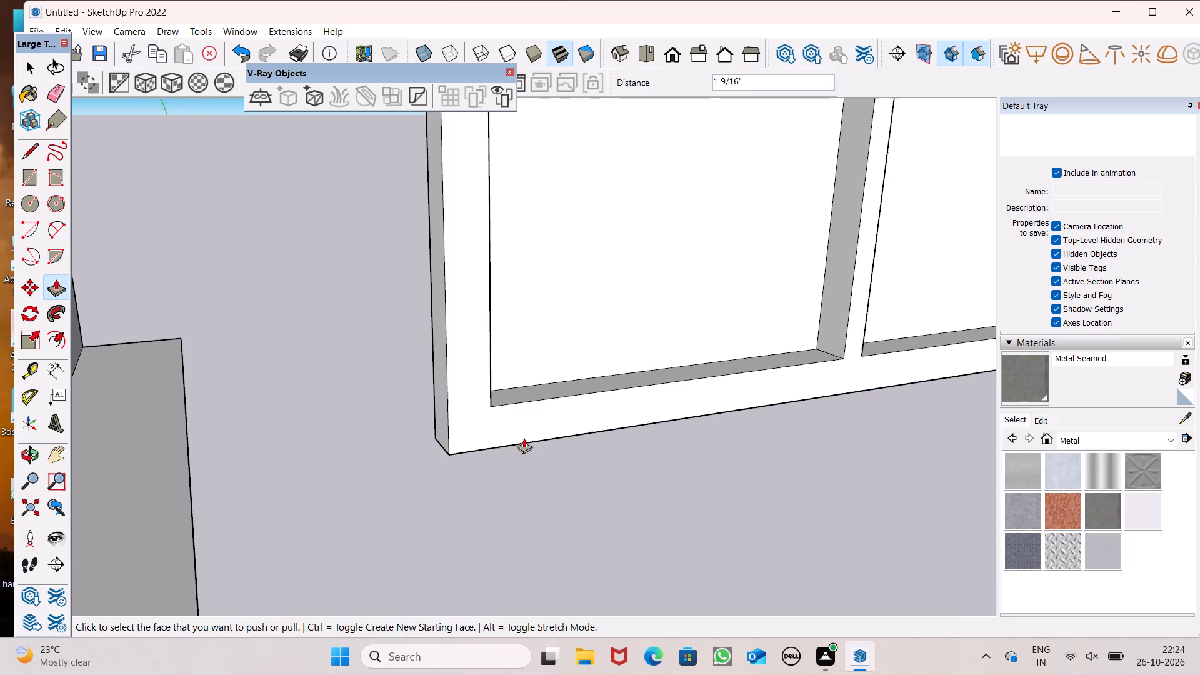
pyautogui.press('space')
# Paint all four panes of the new divided window with Translucent Glass Gray from the Glass and Mirrors materials.
pyautogui.scroll(-2, 488, 437)
pyautogui.moveTo(587, 452); pyautogui.dragTo(551, 479, button='middle')
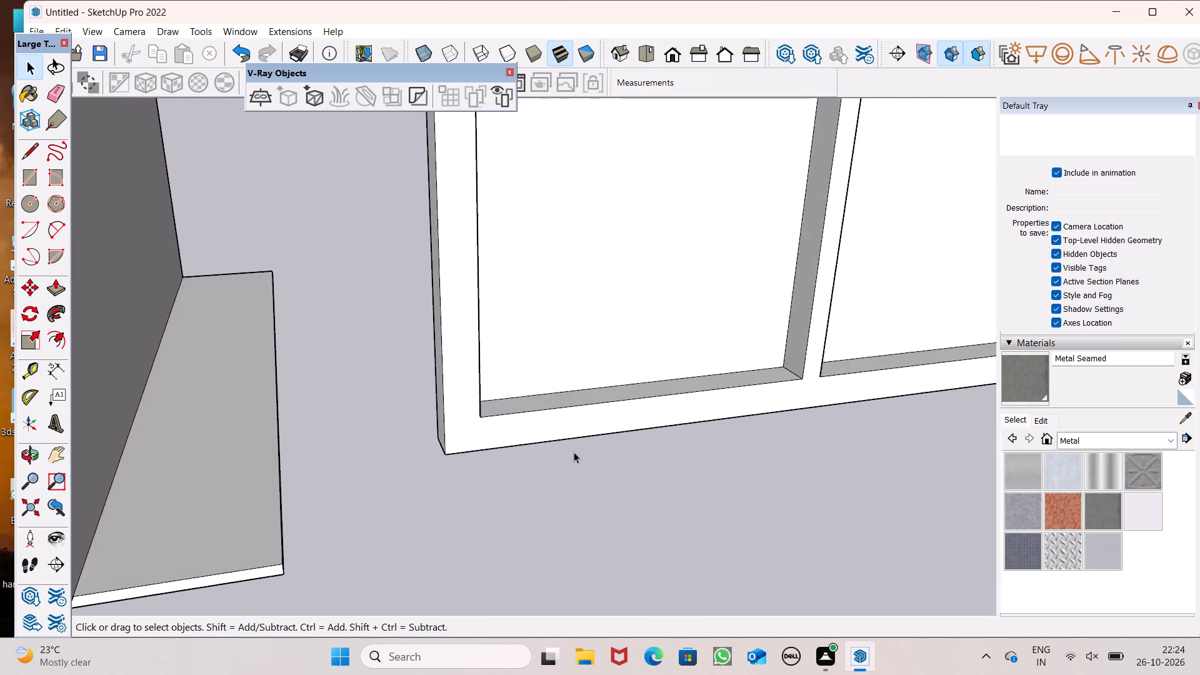
pyautogui.scroll(-4, 574, 452)
pyautogui.click(1122, 444)
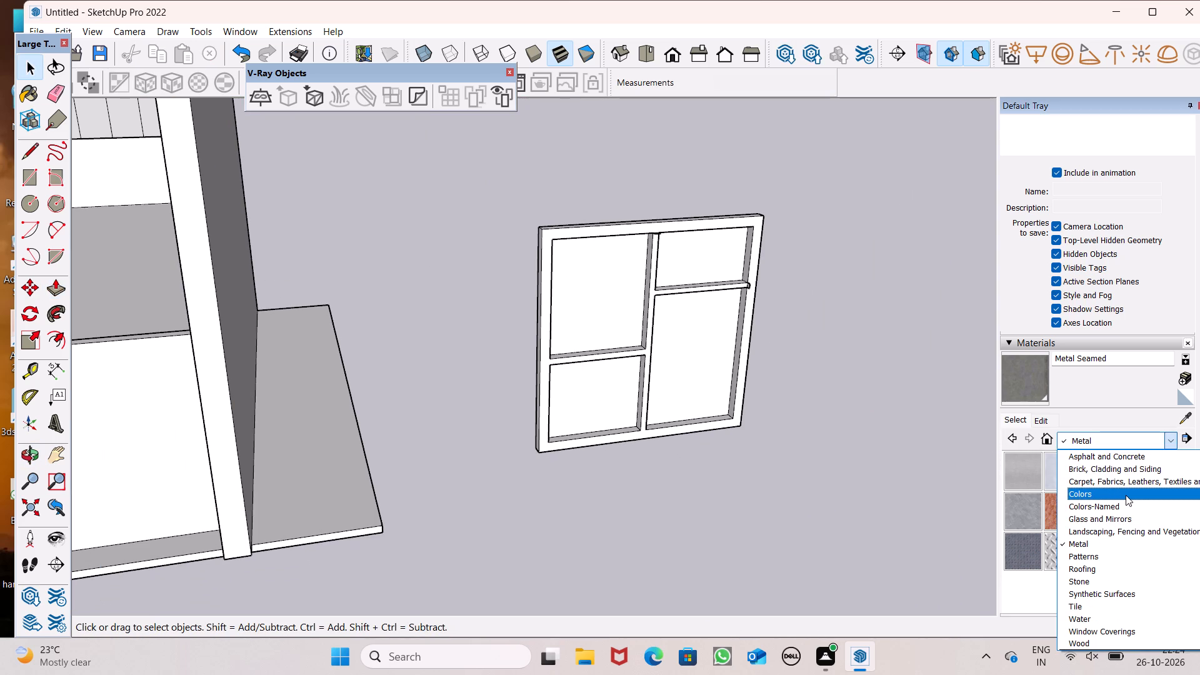
pyautogui.click(1122, 515)
pyautogui.click(1135, 513)
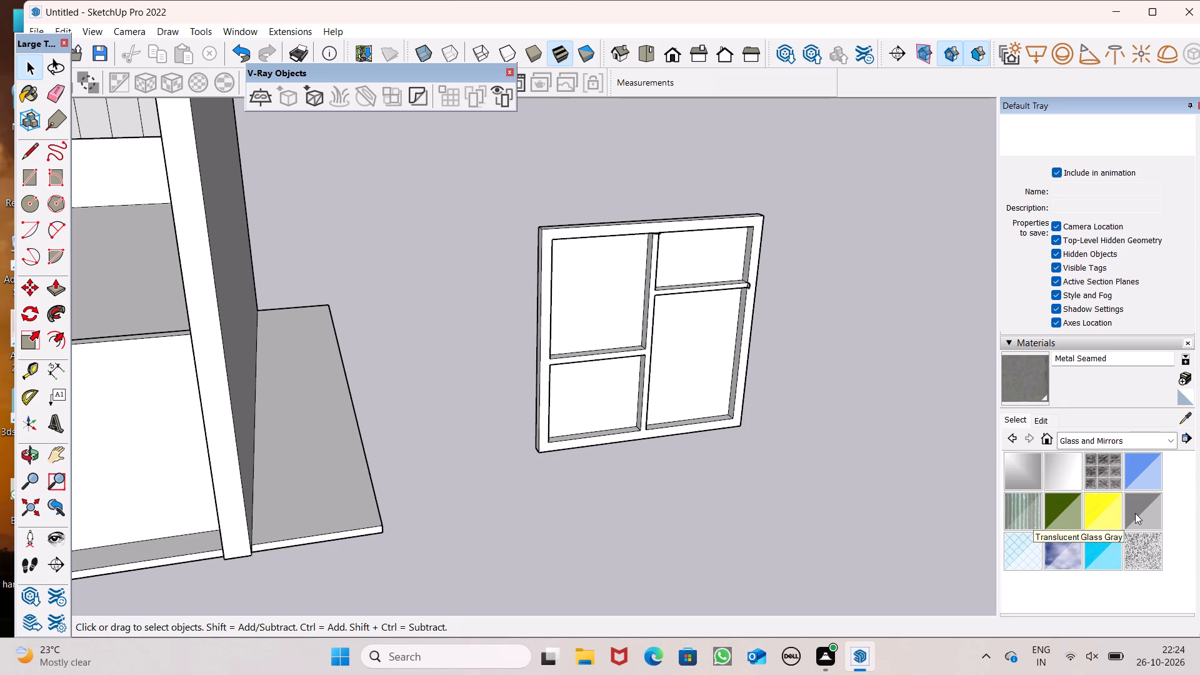
pyautogui.scroll(1, 729, 357)
pyautogui.click(563, 287)
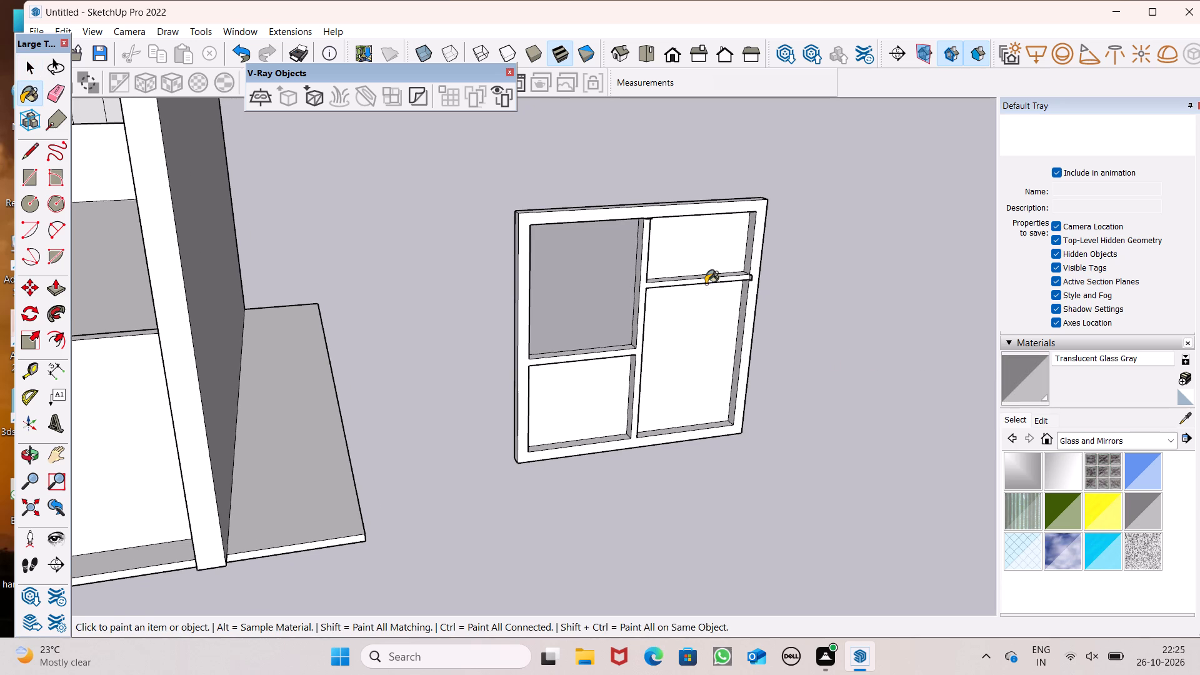
pyautogui.click(702, 265)
pyautogui.click(706, 355)
pyautogui.click(548, 398)
pyautogui.scroll(-2, 669, 294)
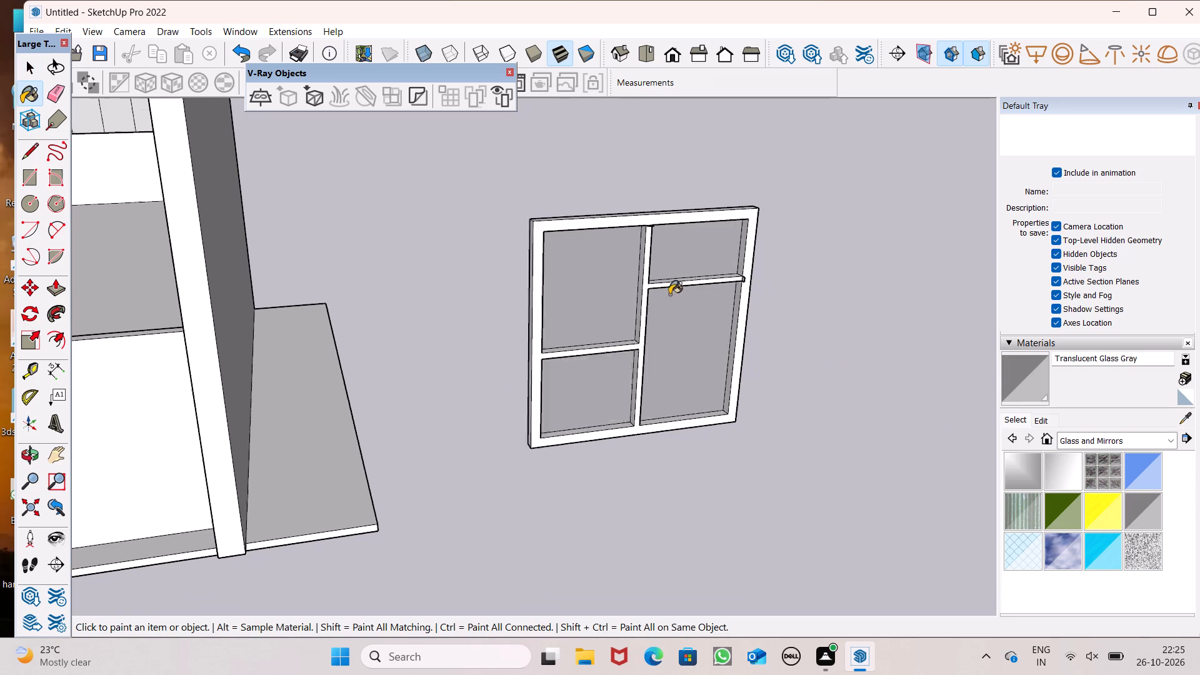
pyautogui.scroll(-4, 669, 294)
pyautogui.moveTo(684, 319); pyautogui.dragTo(624, 323, button='middle')
pyautogui.scroll(-5, 646, 281)
pyautogui.scroll(-1, 744, 299)
pyautogui.scroll(1, 746, 299)
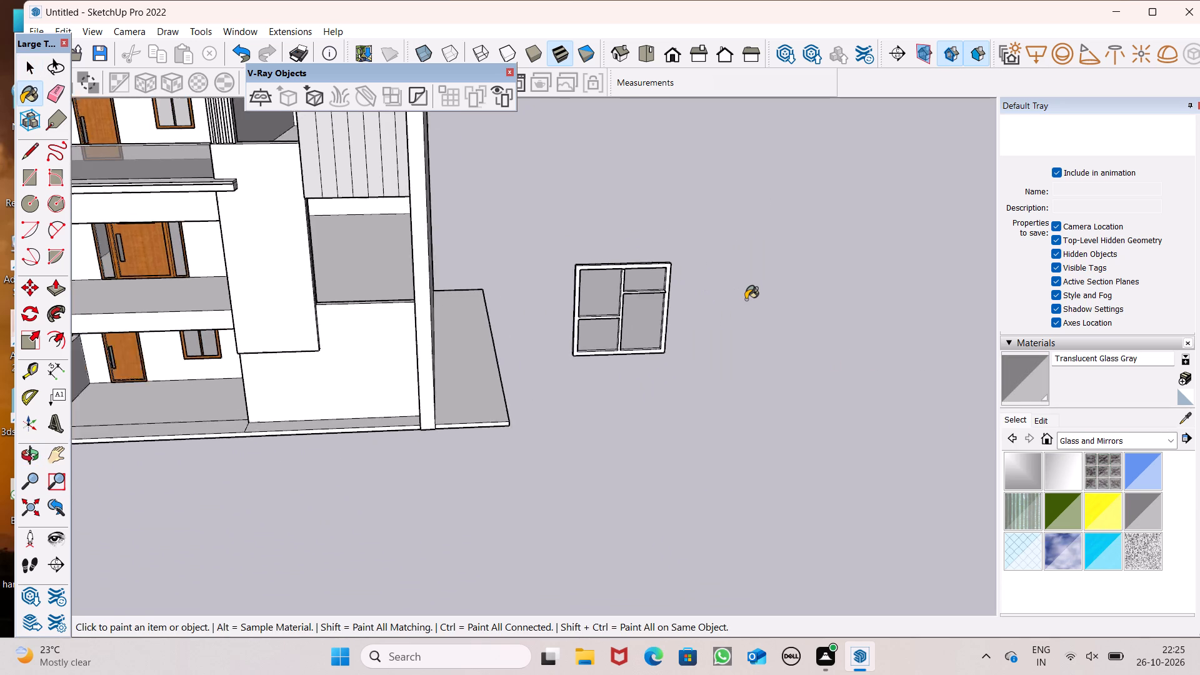
pyautogui.scroll(4, 746, 299)
pyautogui.press('space')
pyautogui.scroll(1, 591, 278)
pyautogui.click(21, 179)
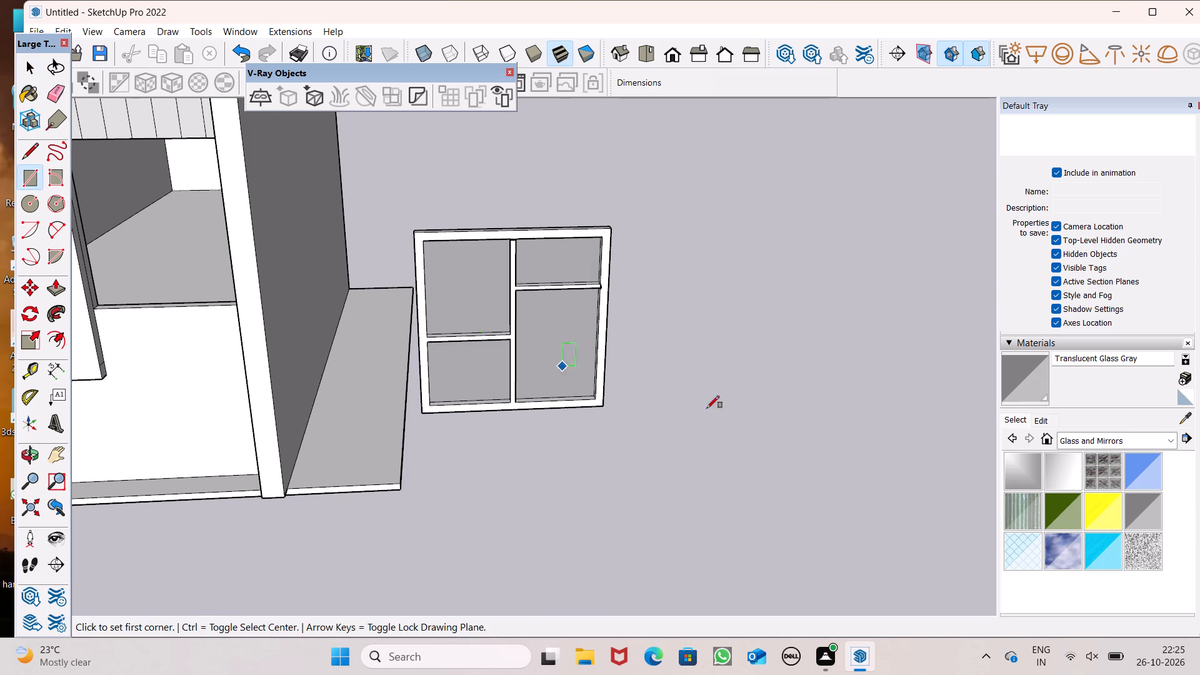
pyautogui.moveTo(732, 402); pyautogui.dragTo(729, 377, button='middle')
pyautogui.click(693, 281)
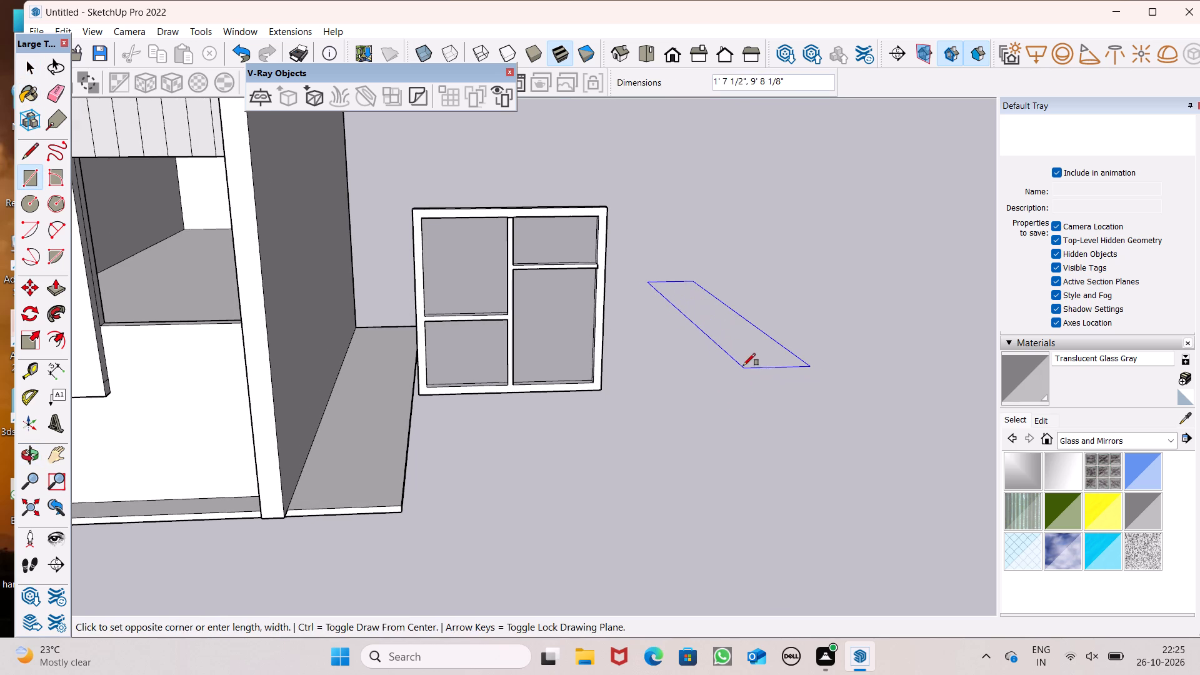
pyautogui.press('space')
# Erase the leftover edges of the small stray face projecting at the top end of the window's vertical divider.
pyautogui.moveTo(834, 452); pyautogui.dragTo(774, 323, button='middle')
pyautogui.scroll(1, 773, 339)
pyautogui.scroll(-3, 612, 328)
pyautogui.moveTo(657, 344); pyautogui.dragTo(683, 381, button='middle')
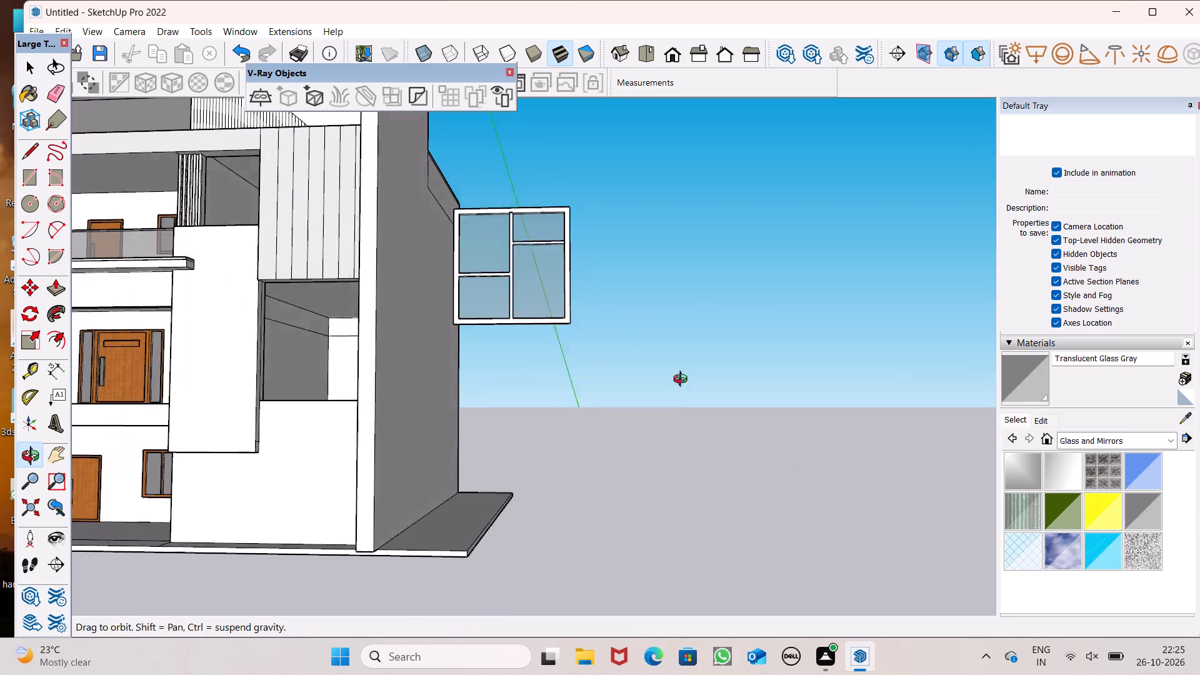
pyautogui.moveTo(683, 381); pyautogui.dragTo(691, 392, button='middle')
pyautogui.moveTo(671, 368); pyautogui.dragTo(717, 474, button='middle')
pyautogui.scroll(7, 717, 475)
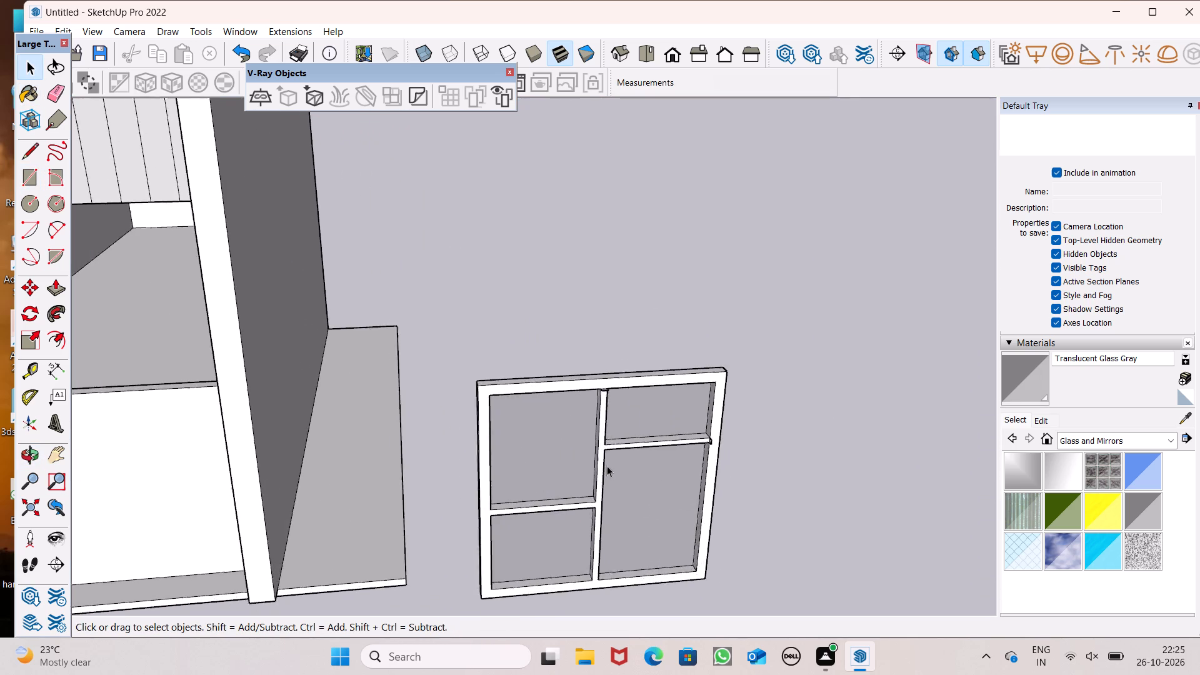
pyautogui.scroll(1, 607, 466)
pyautogui.scroll(8, 614, 396)
pyautogui.moveTo(614, 381); pyautogui.dragTo(641, 443, button='middle')
pyautogui.scroll(5, 578, 384)
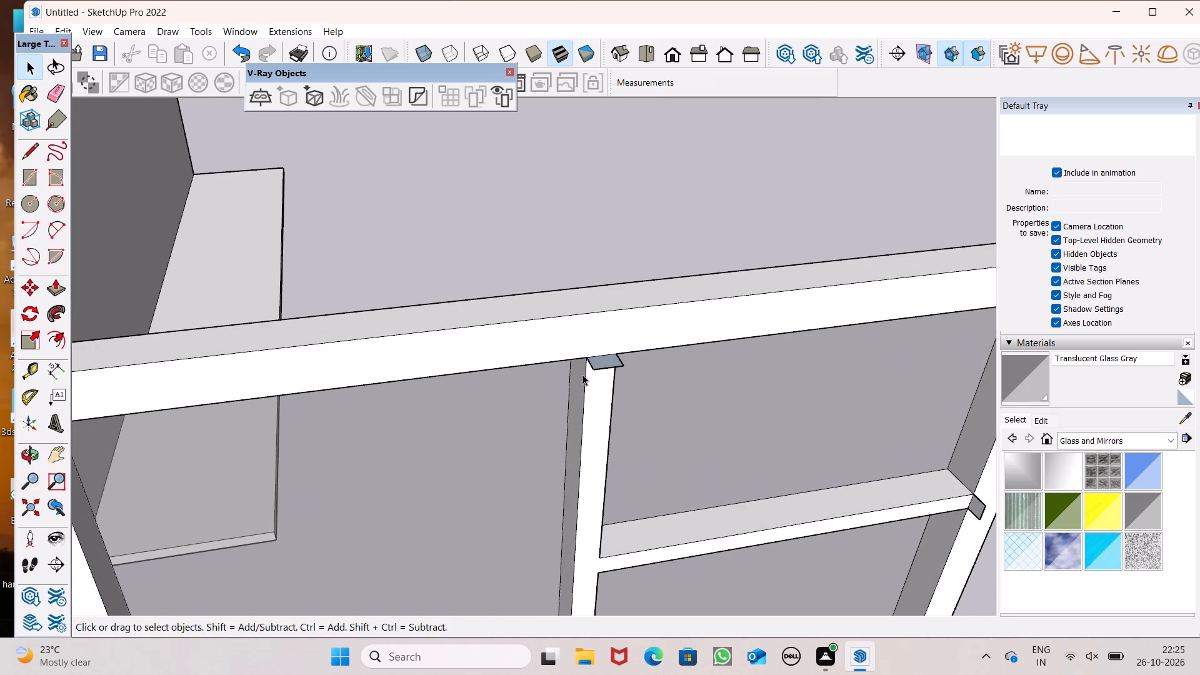
pyautogui.click(52, 96)
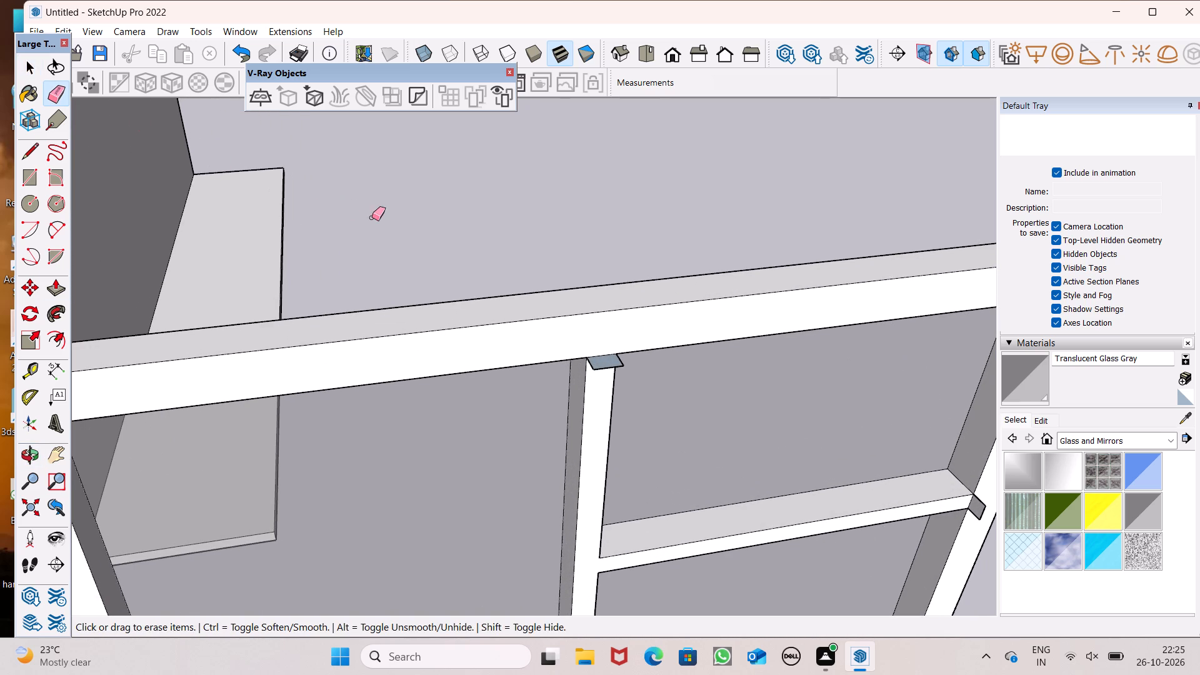
pyautogui.scroll(3, 596, 390)
pyautogui.moveTo(594, 357); pyautogui.dragTo(593, 366)
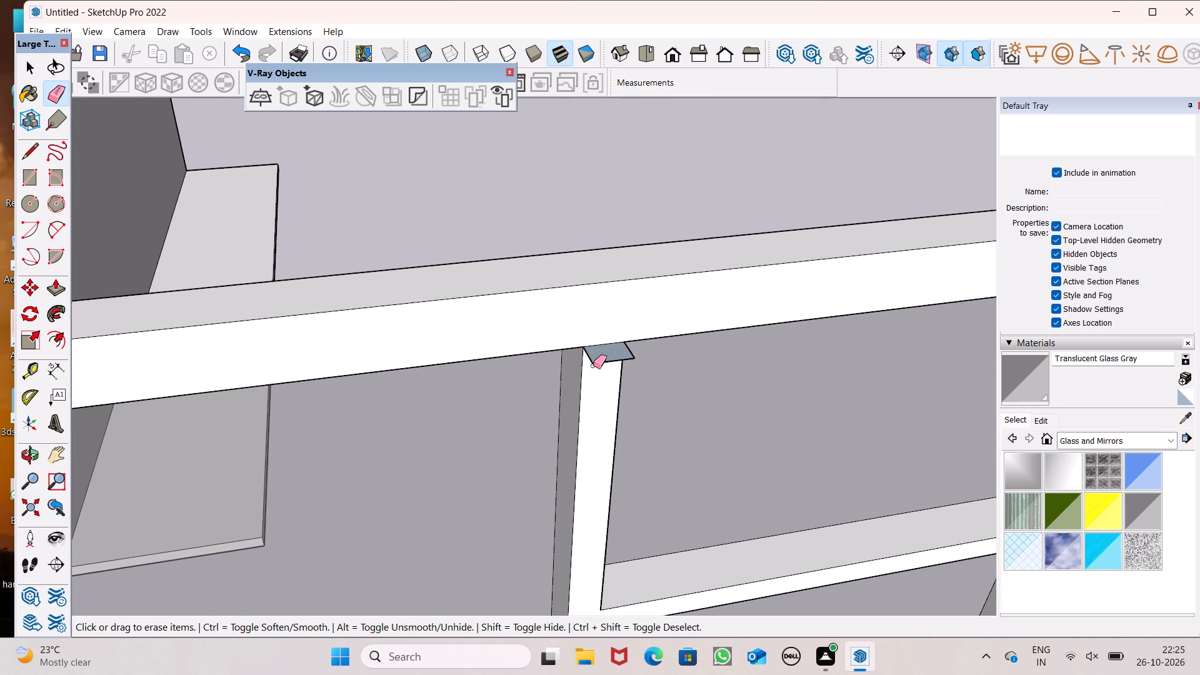
pyautogui.moveTo(593, 366); pyautogui.dragTo(627, 357)
pyautogui.moveTo(635, 346); pyautogui.dragTo(632, 351)
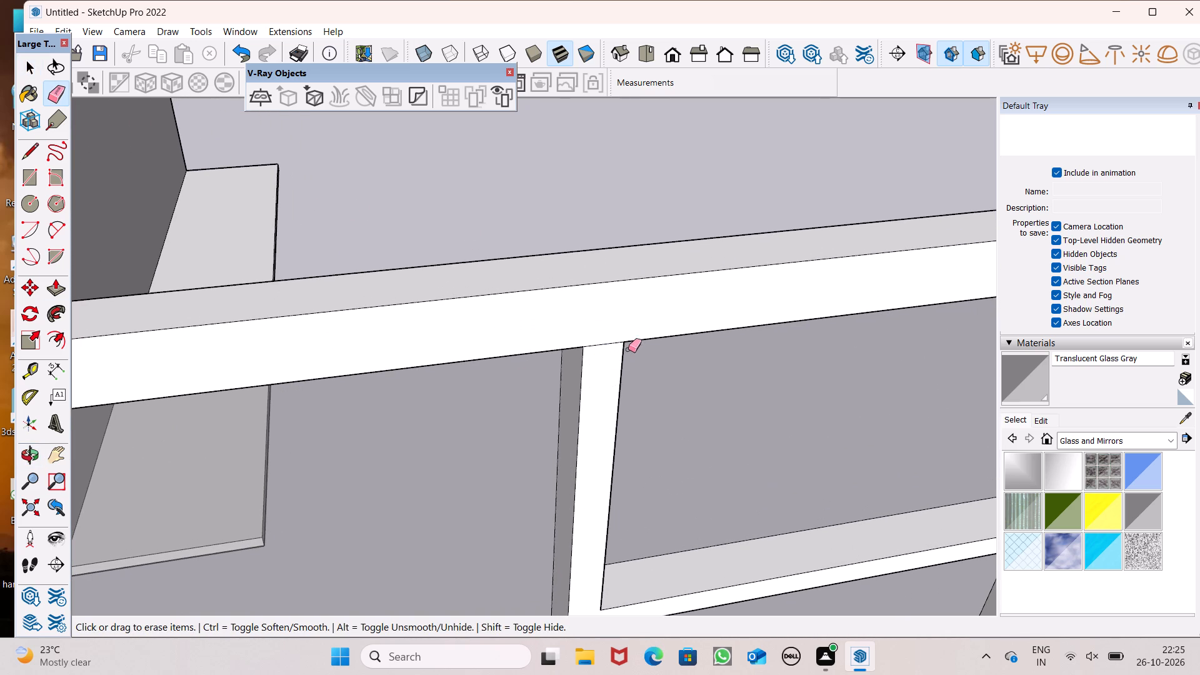
# Erase the leftover edges of the small stray face where the right crossbar meets the window frame.
pyautogui.scroll(-5, 589, 233)
pyautogui.scroll(5, 668, 290)
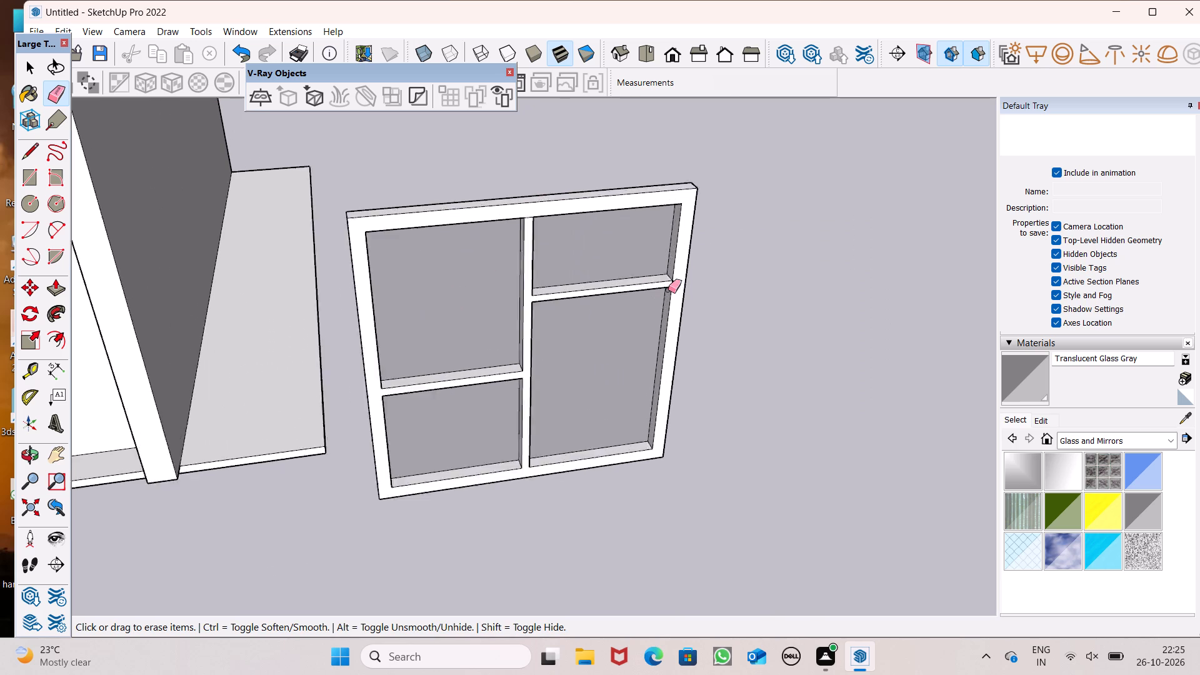
pyautogui.scroll(16, 668, 290)
pyautogui.moveTo(688, 319); pyautogui.dragTo(857, 328, button='middle')
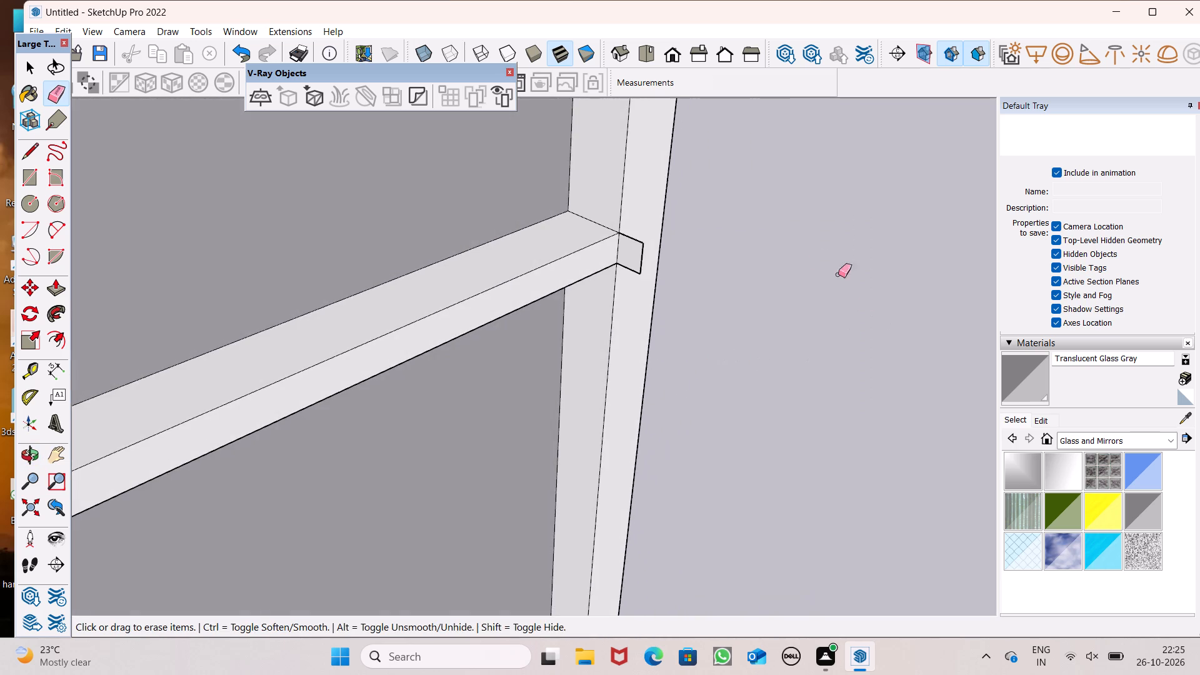
pyautogui.scroll(2, 704, 232)
pyautogui.scroll(-3, 556, 249)
pyautogui.scroll(7, 491, 257)
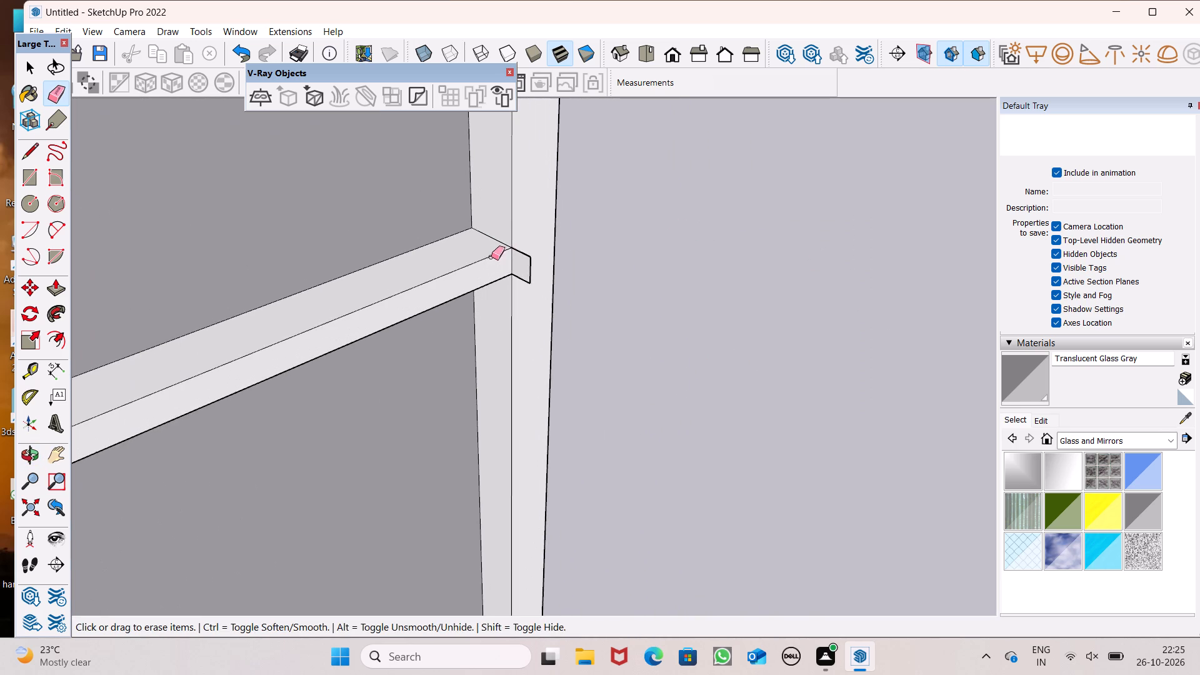
pyautogui.scroll(5, 518, 263)
pyautogui.moveTo(512, 261); pyautogui.dragTo(519, 305)
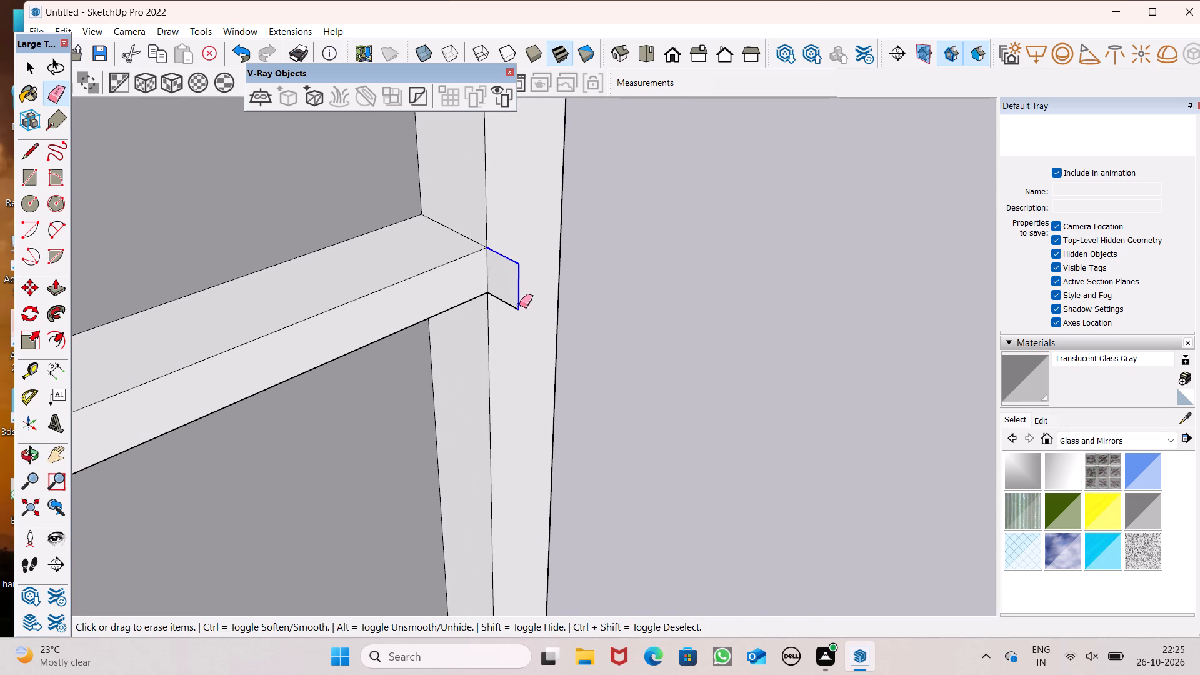
pyautogui.moveTo(519, 305); pyautogui.dragTo(514, 309)
# Draw an upright rectangle about 3' by 3' in the open space to the right of the divided window.
pyautogui.scroll(-5, 573, 215)
pyautogui.moveTo(640, 297); pyautogui.dragTo(410, 332, button='middle')
pyautogui.scroll(1, 404, 329)
pyautogui.scroll(-2, 475, 267)
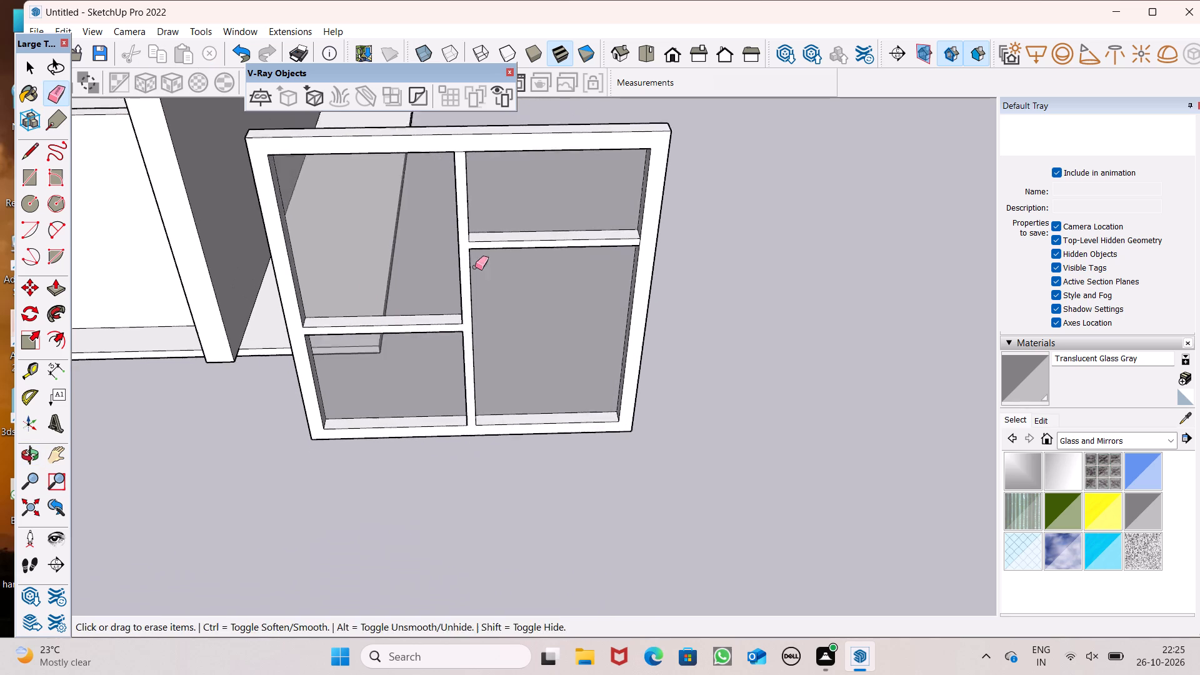
pyautogui.scroll(-1, 475, 267)
pyautogui.moveTo(681, 347); pyautogui.dragTo(649, 187, button='middle')
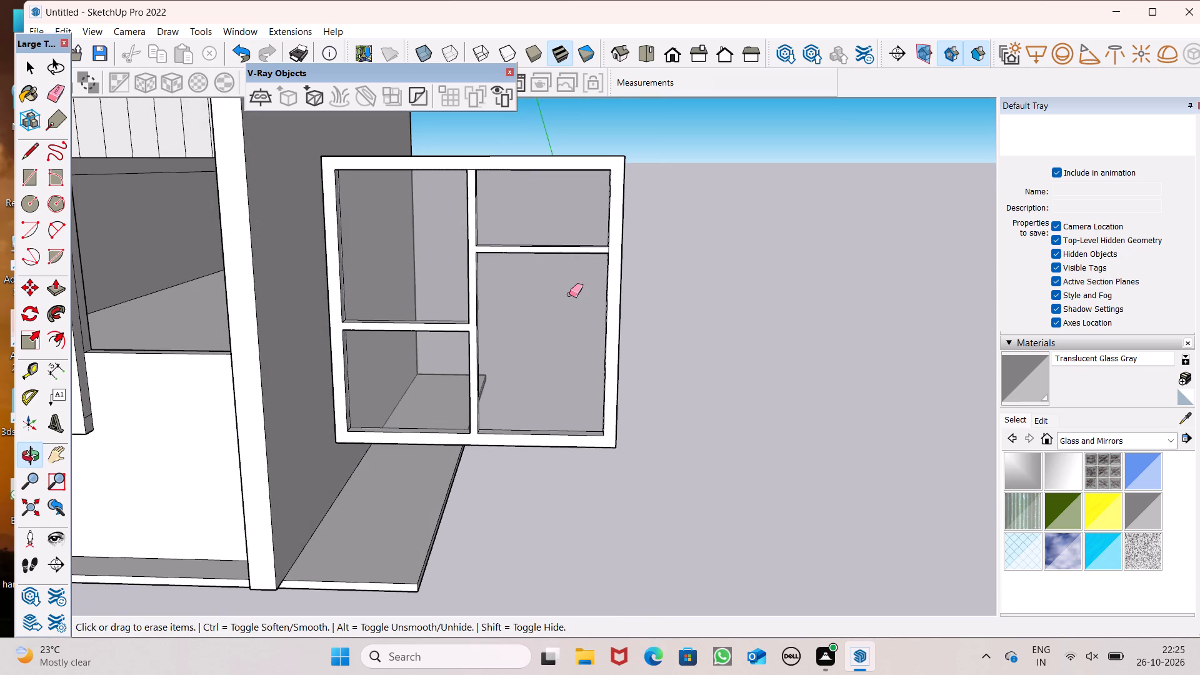
pyautogui.scroll(-2, 561, 304)
pyautogui.click(30, 167)
pyautogui.scroll(-2, 124, 276)
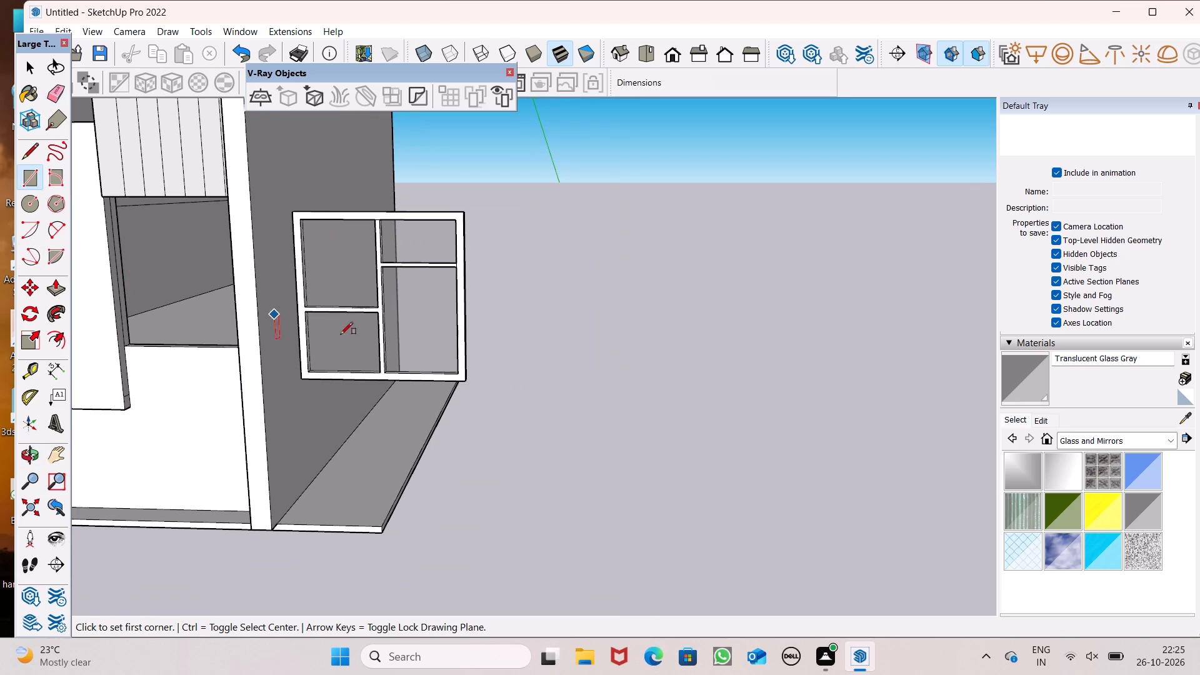
pyautogui.moveTo(621, 372); pyautogui.dragTo(621, 333, button='middle')
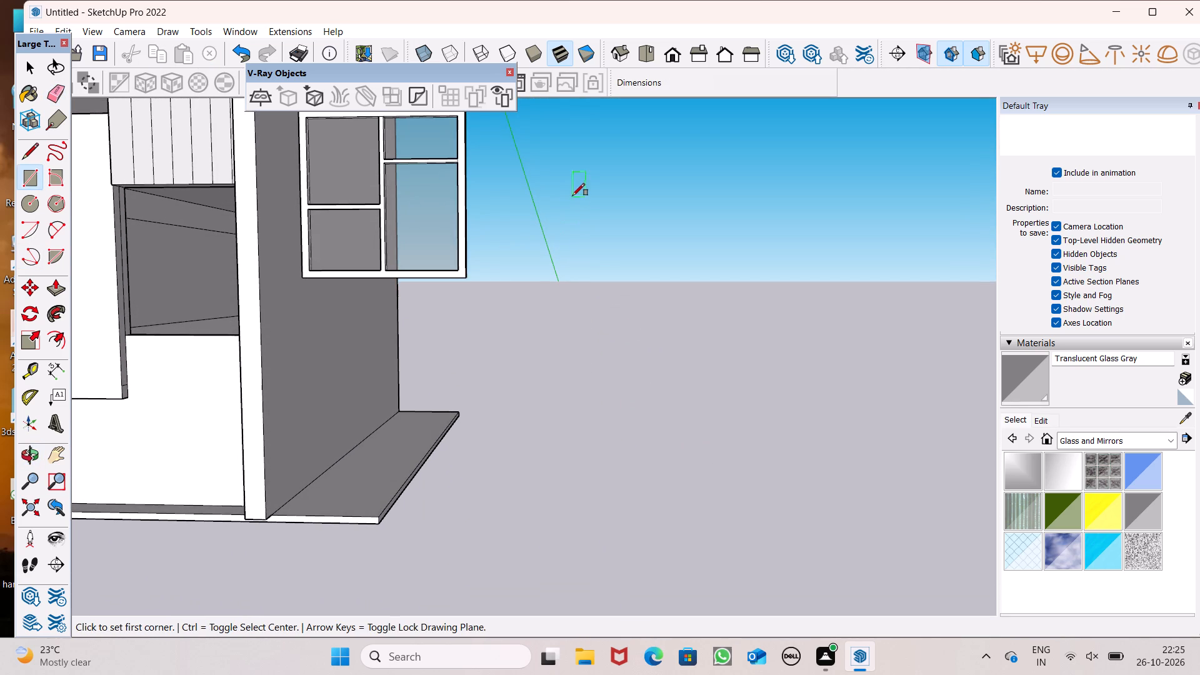
pyautogui.click(574, 156)
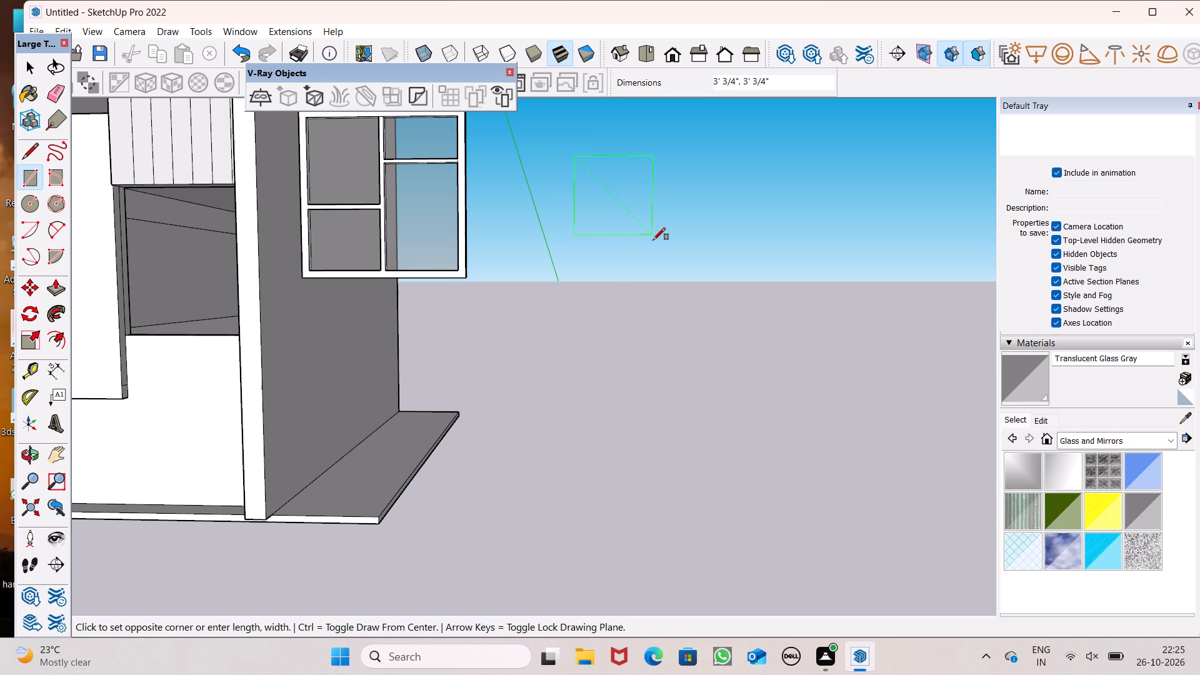
pyautogui.click(653, 241)
pyautogui.moveTo(655, 241); pyautogui.dragTo(682, 281, button='middle')
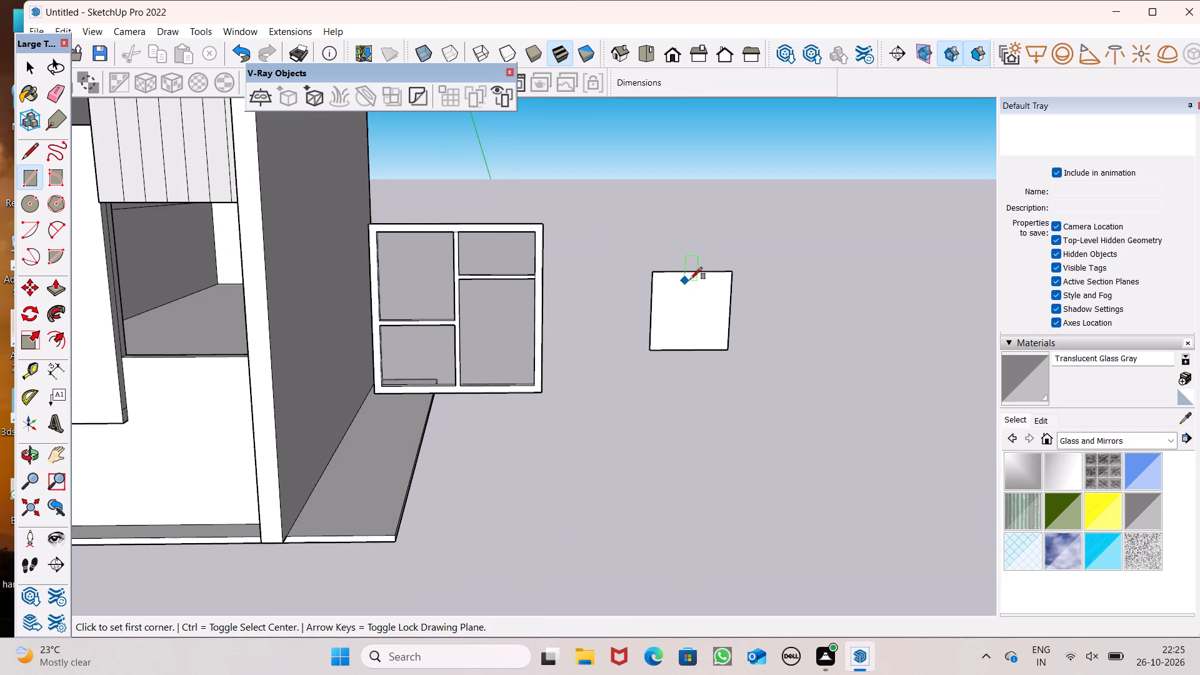
# Offset the new square face's edges slightly inward to form a narrow frame border.
pyautogui.scroll(1, 764, 342)
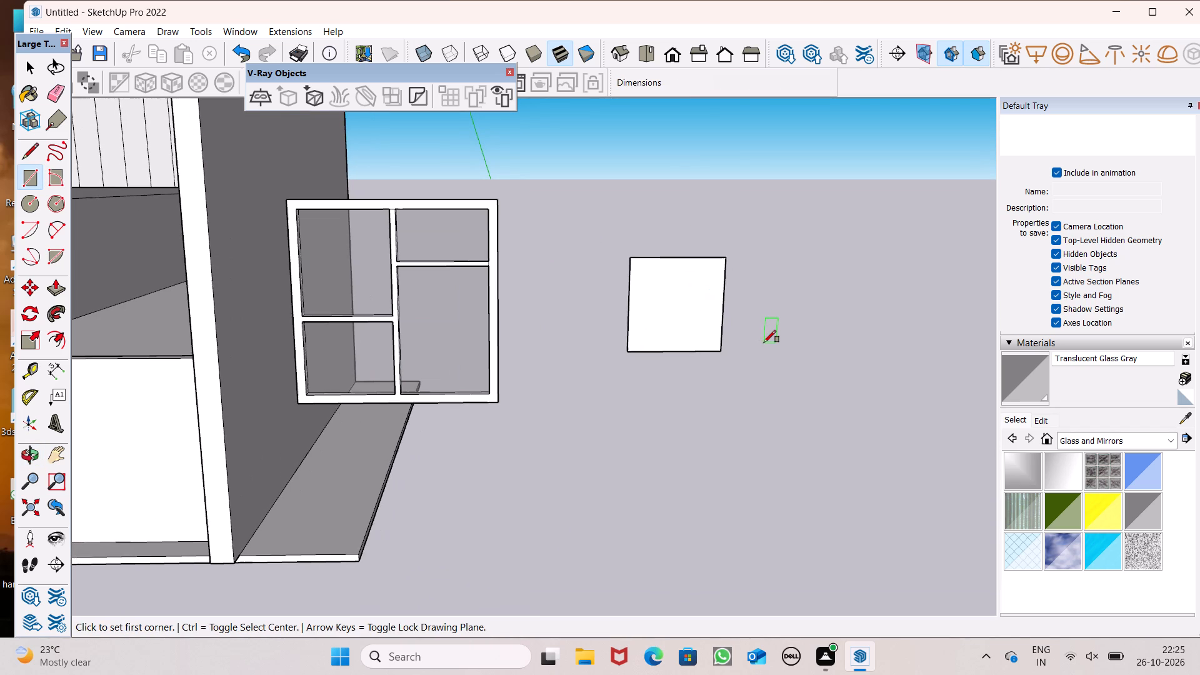
pyautogui.middleClick(758, 326)
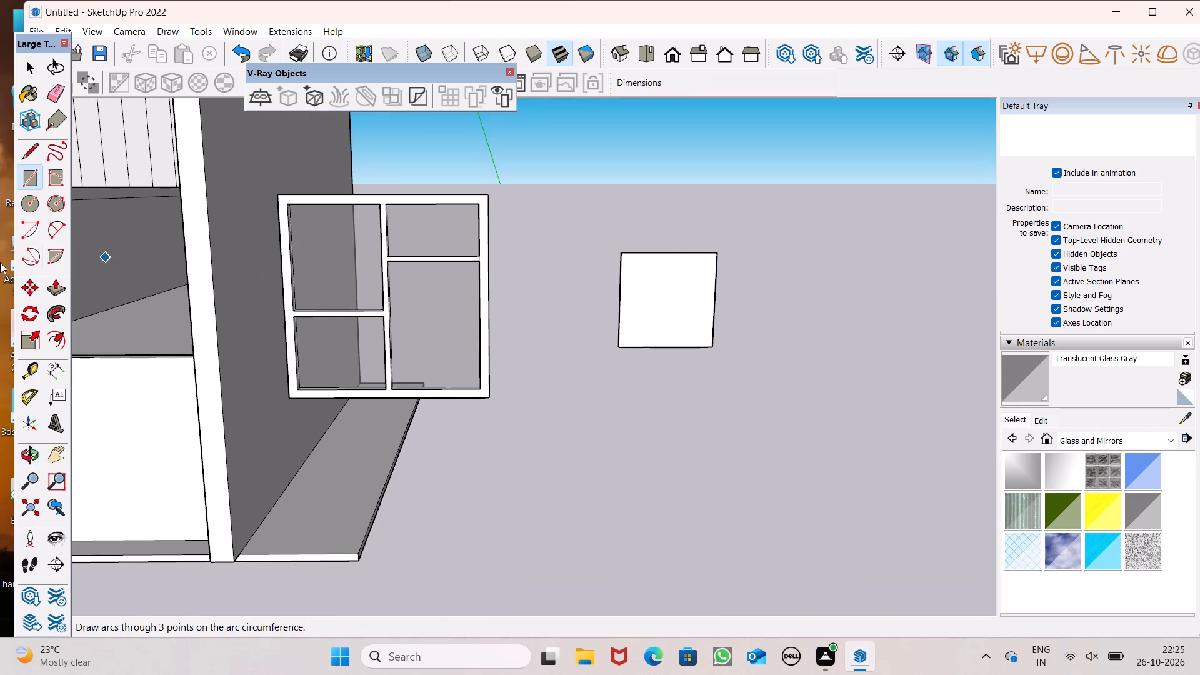
pyautogui.click(56, 331)
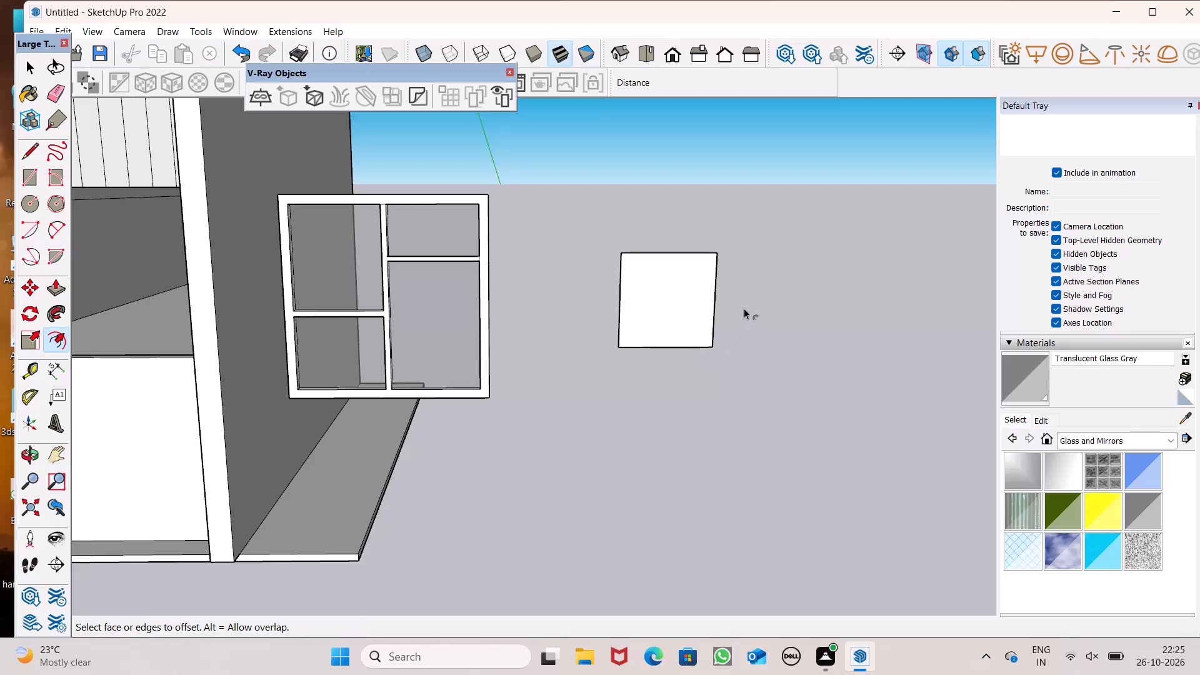
pyautogui.scroll(4, 651, 265)
pyautogui.moveTo(649, 265); pyautogui.dragTo(645, 262)
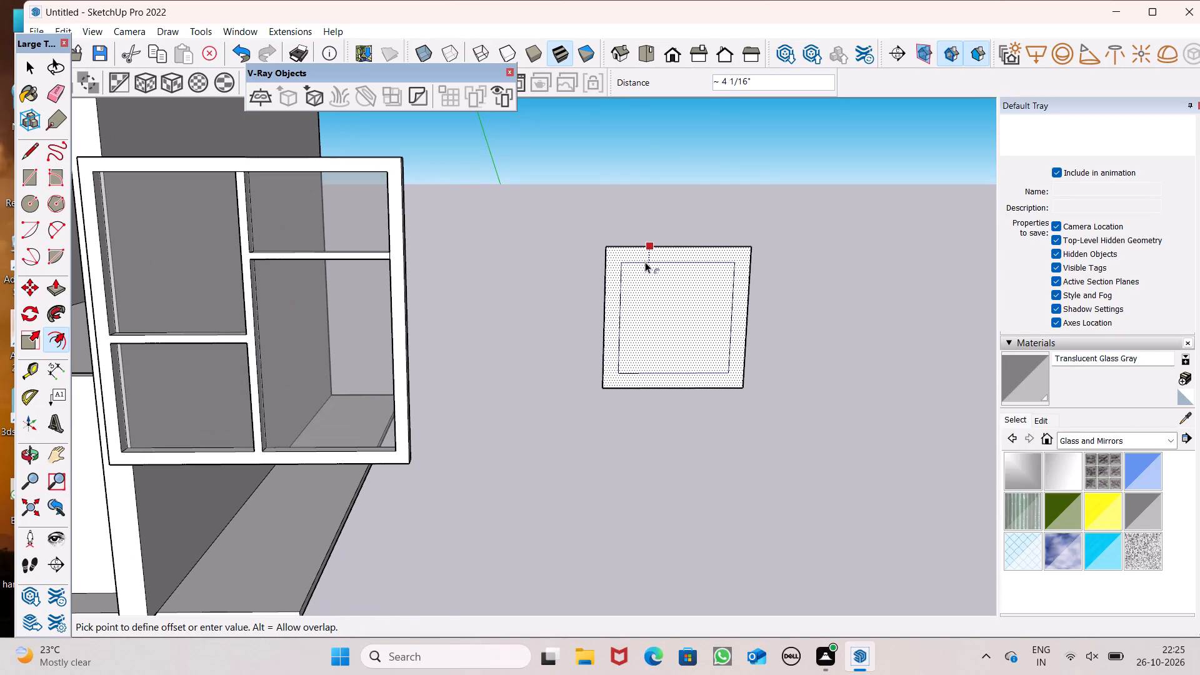
pyautogui.moveTo(645, 262); pyautogui.dragTo(642, 255)
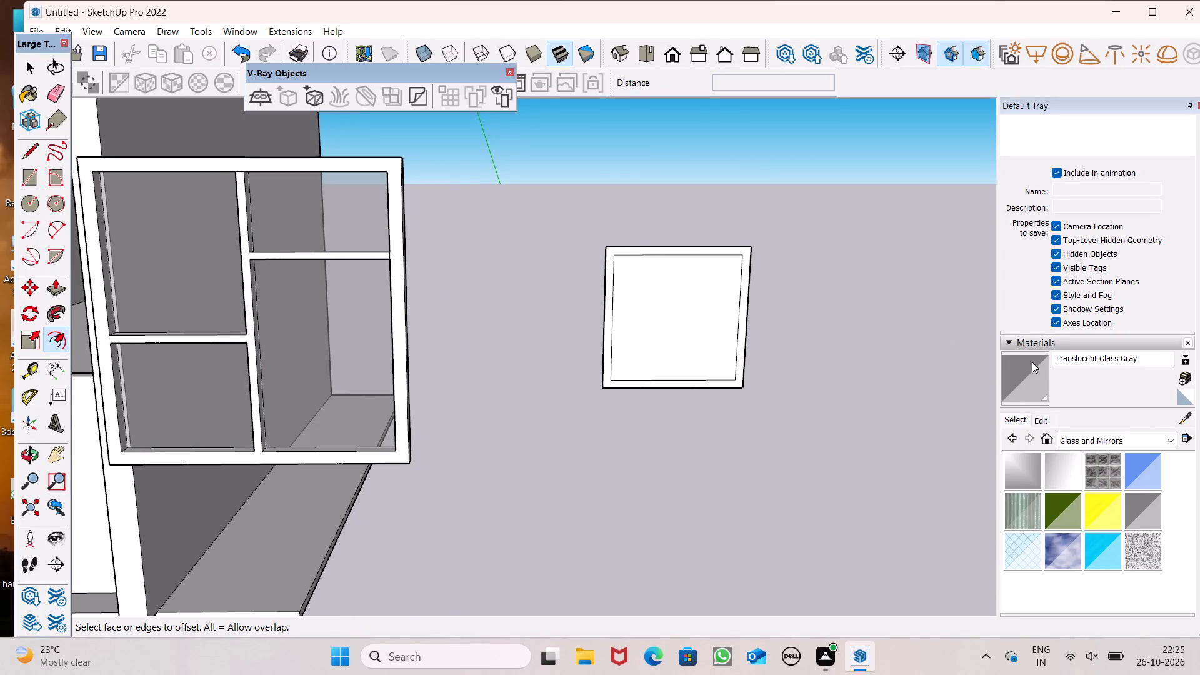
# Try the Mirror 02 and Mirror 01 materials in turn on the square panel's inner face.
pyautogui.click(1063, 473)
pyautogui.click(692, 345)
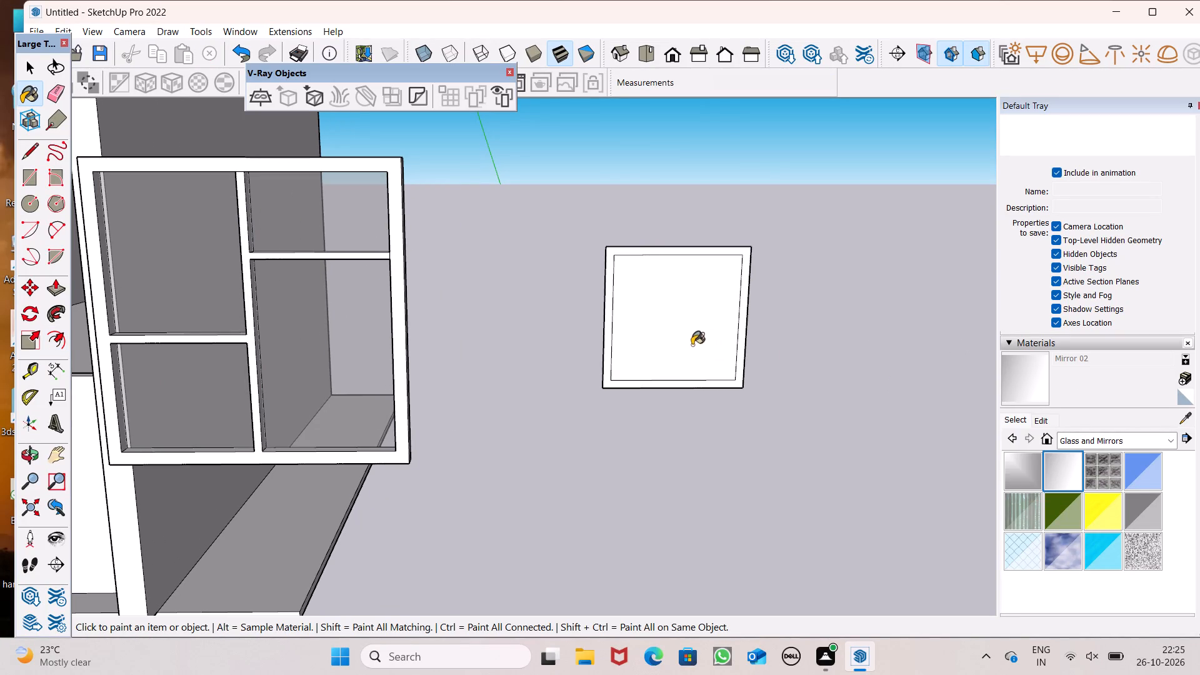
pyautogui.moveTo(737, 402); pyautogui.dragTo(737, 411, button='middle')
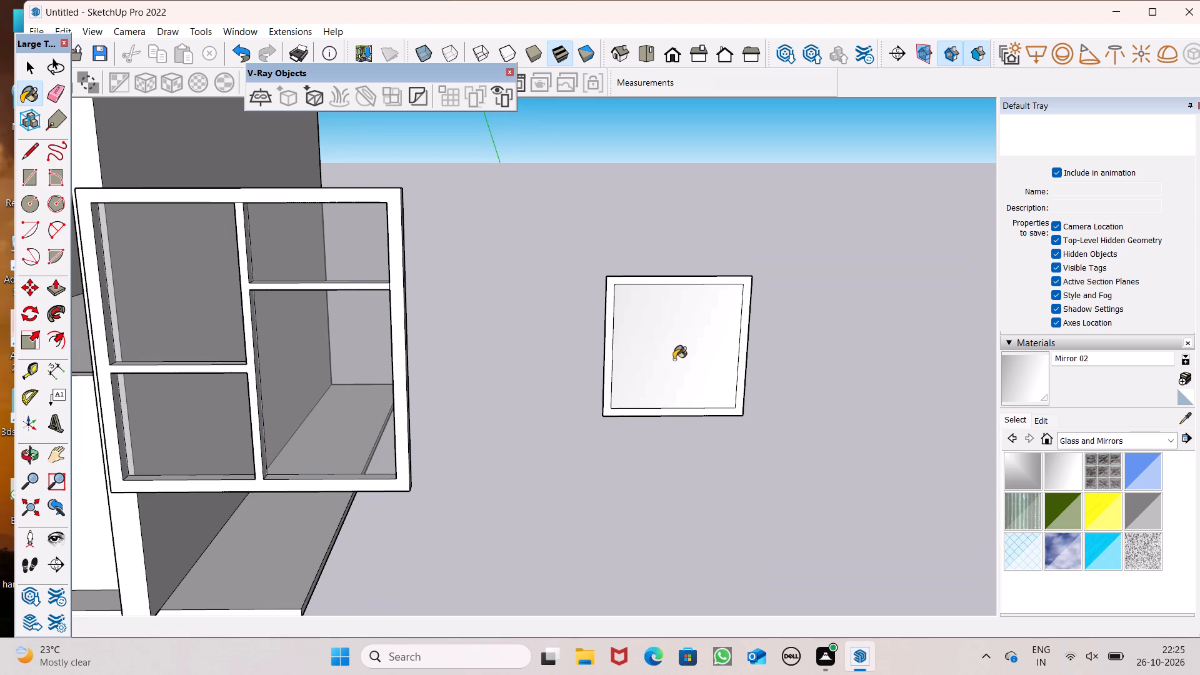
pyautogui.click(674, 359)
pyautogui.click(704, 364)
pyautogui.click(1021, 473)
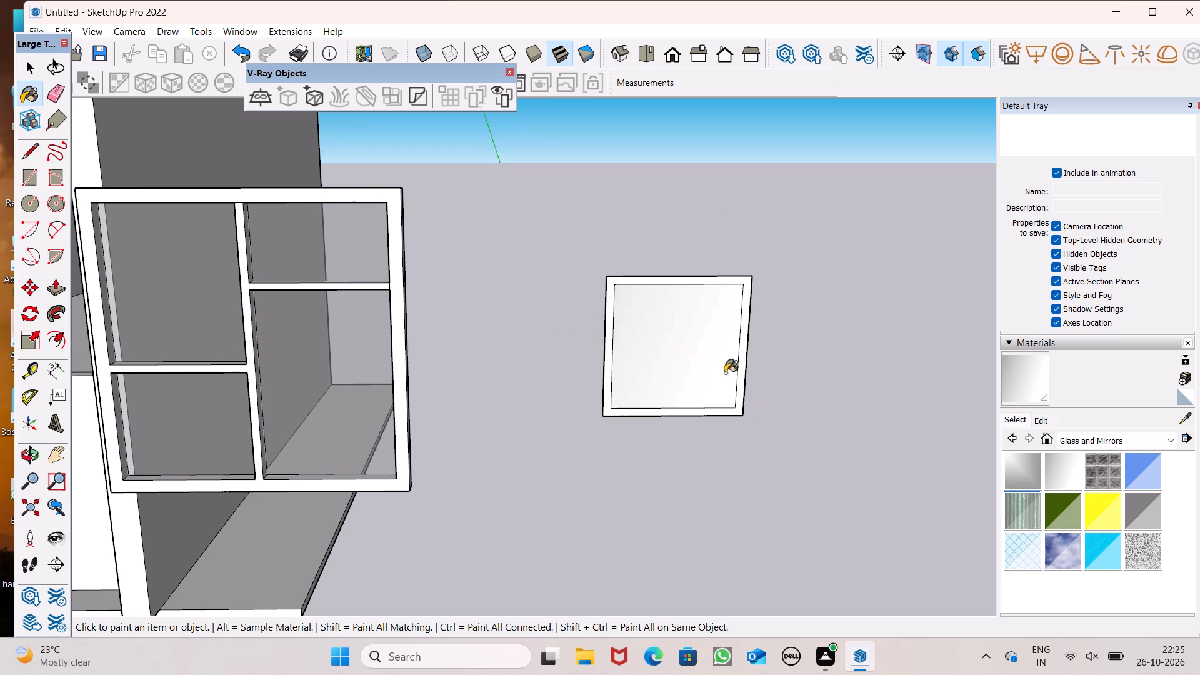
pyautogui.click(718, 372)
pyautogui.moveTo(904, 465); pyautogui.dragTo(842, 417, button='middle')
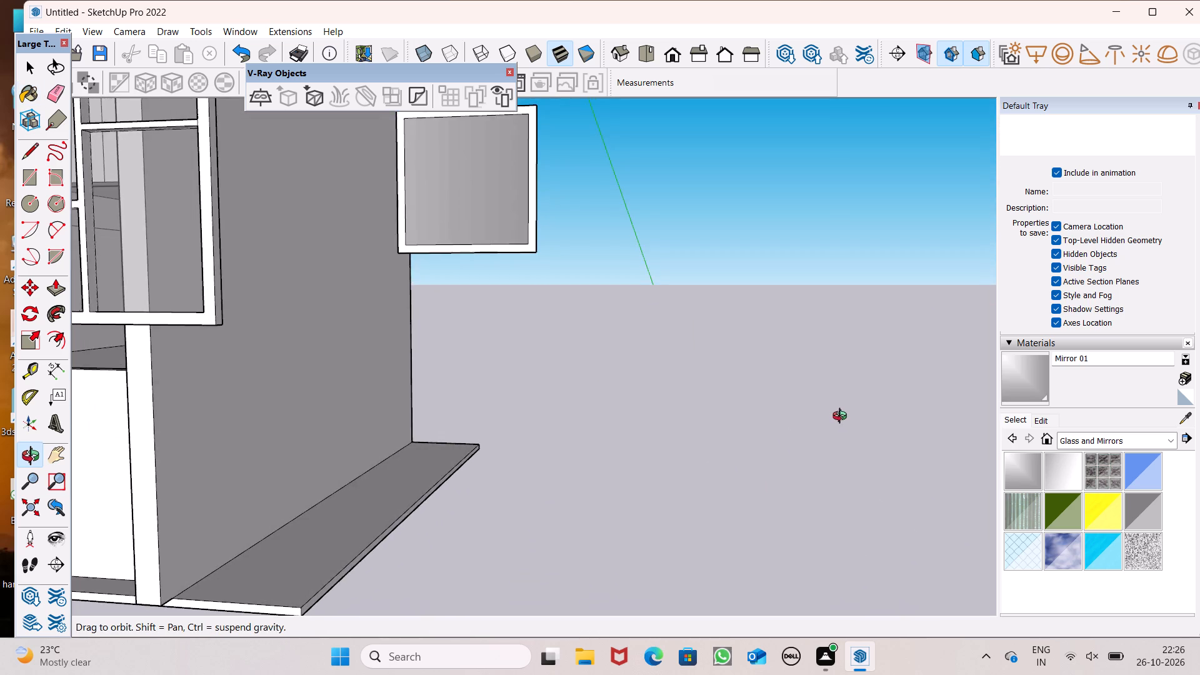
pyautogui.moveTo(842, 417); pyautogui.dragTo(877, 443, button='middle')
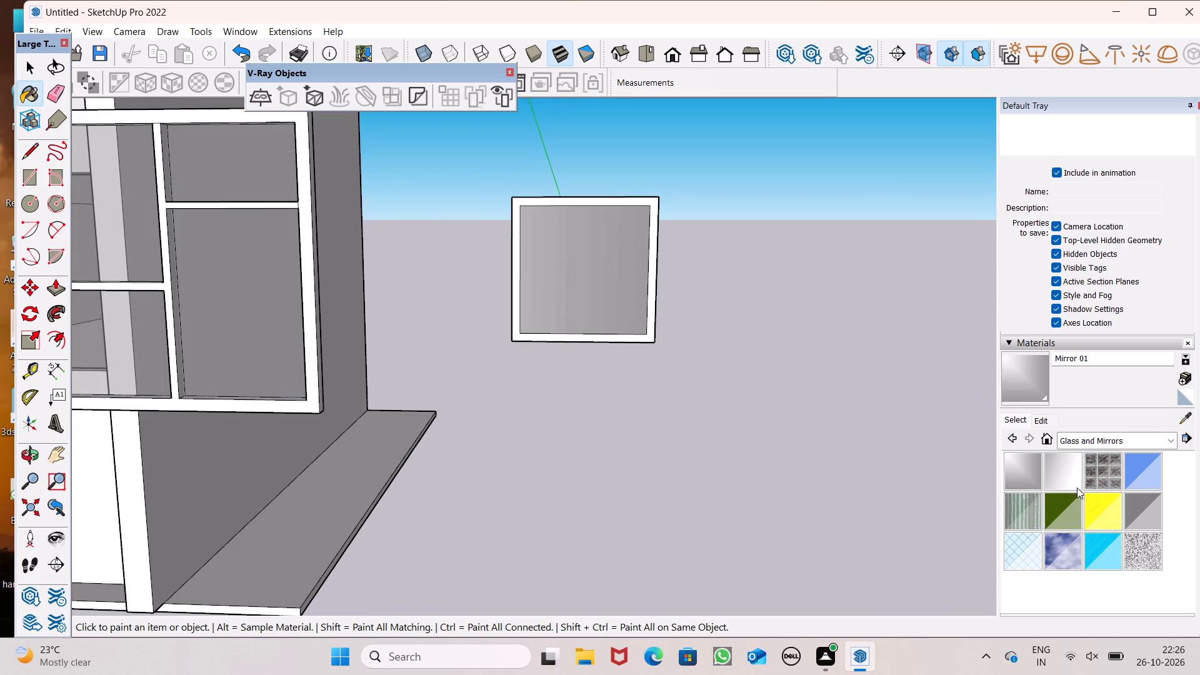
# Paint the square panel's inner face with Mirror 02.
pyautogui.click(1071, 474)
pyautogui.click(586, 306)
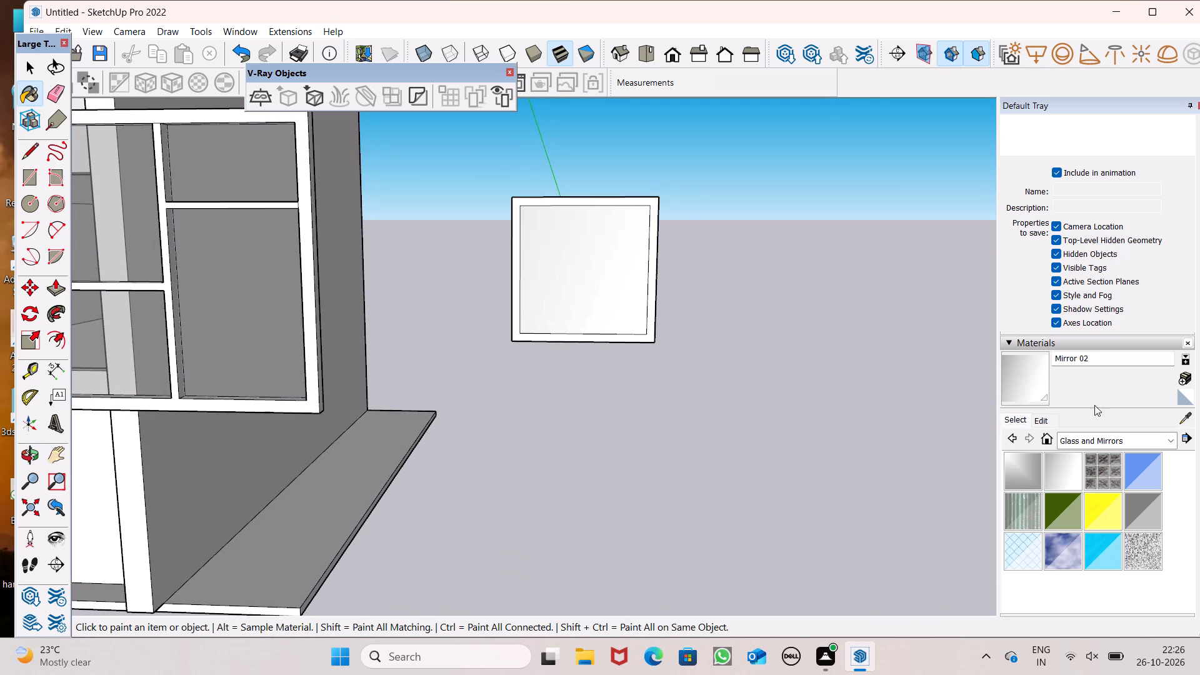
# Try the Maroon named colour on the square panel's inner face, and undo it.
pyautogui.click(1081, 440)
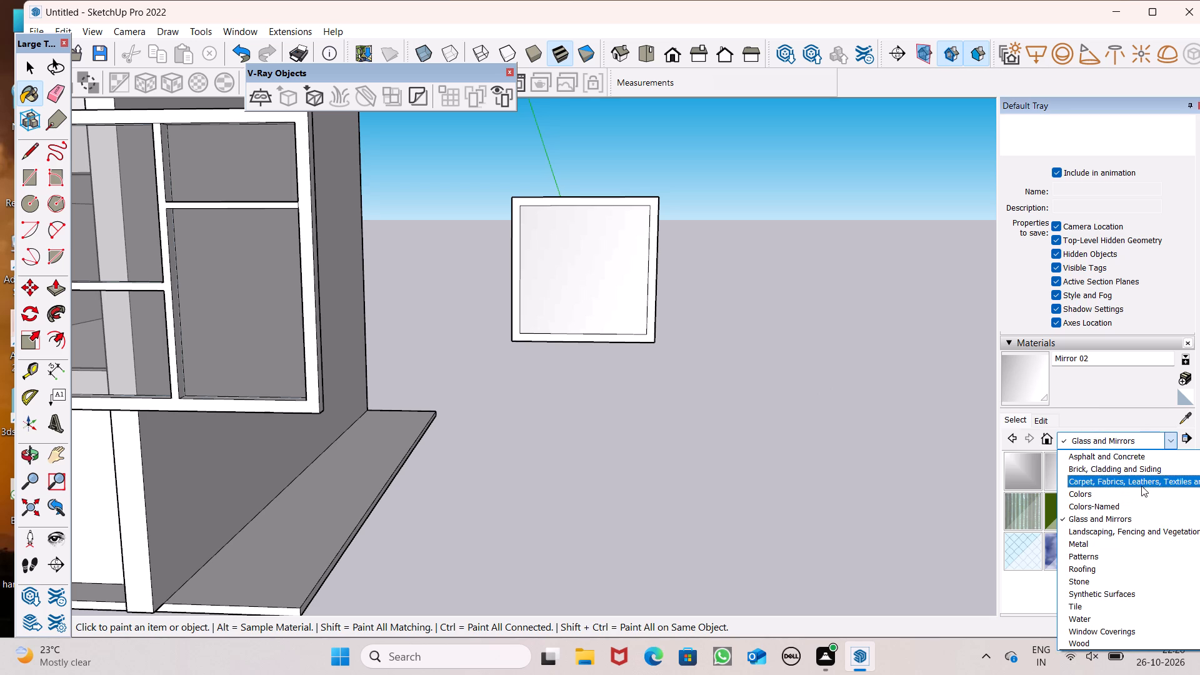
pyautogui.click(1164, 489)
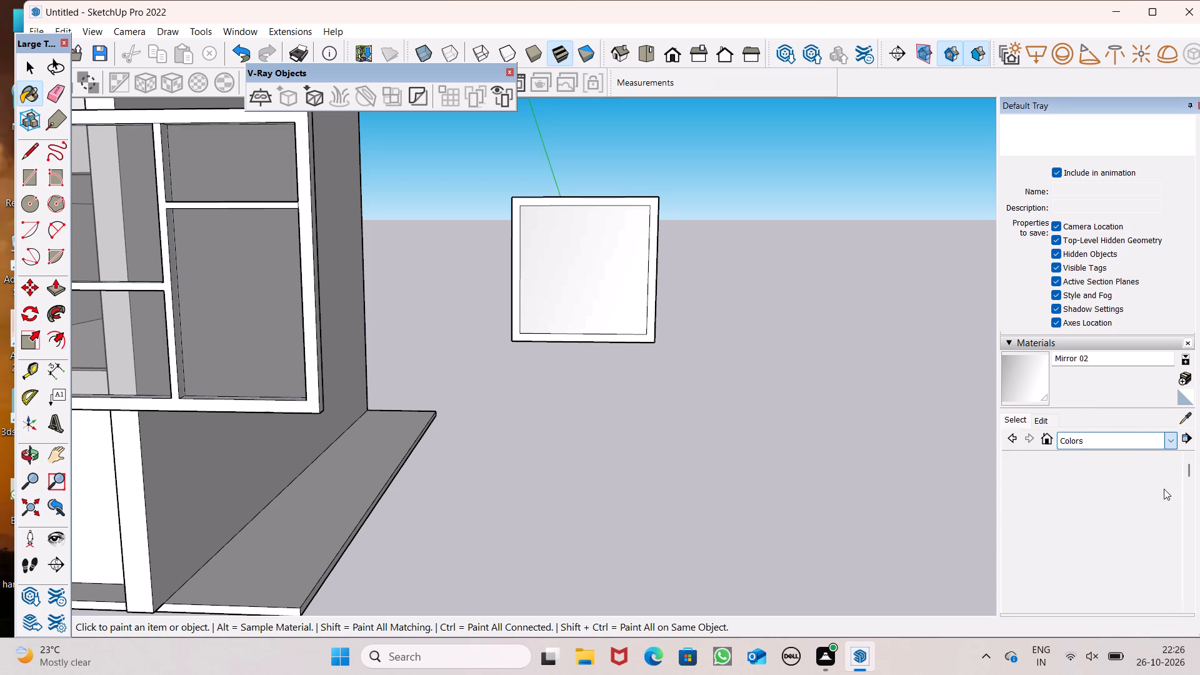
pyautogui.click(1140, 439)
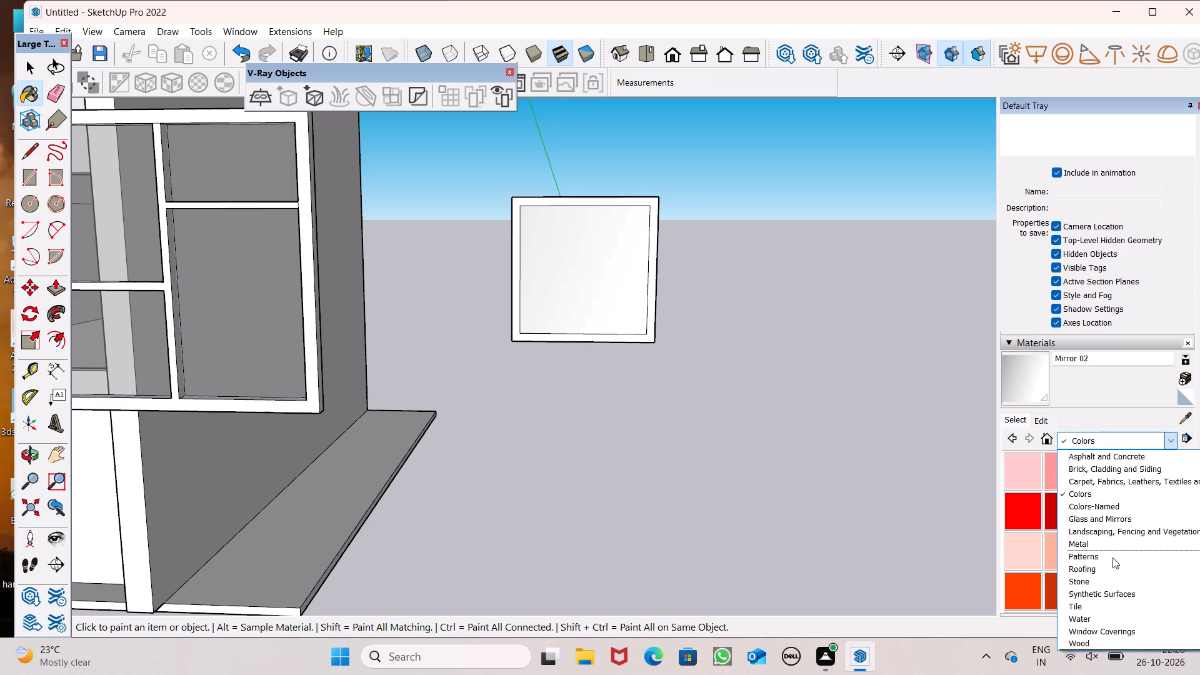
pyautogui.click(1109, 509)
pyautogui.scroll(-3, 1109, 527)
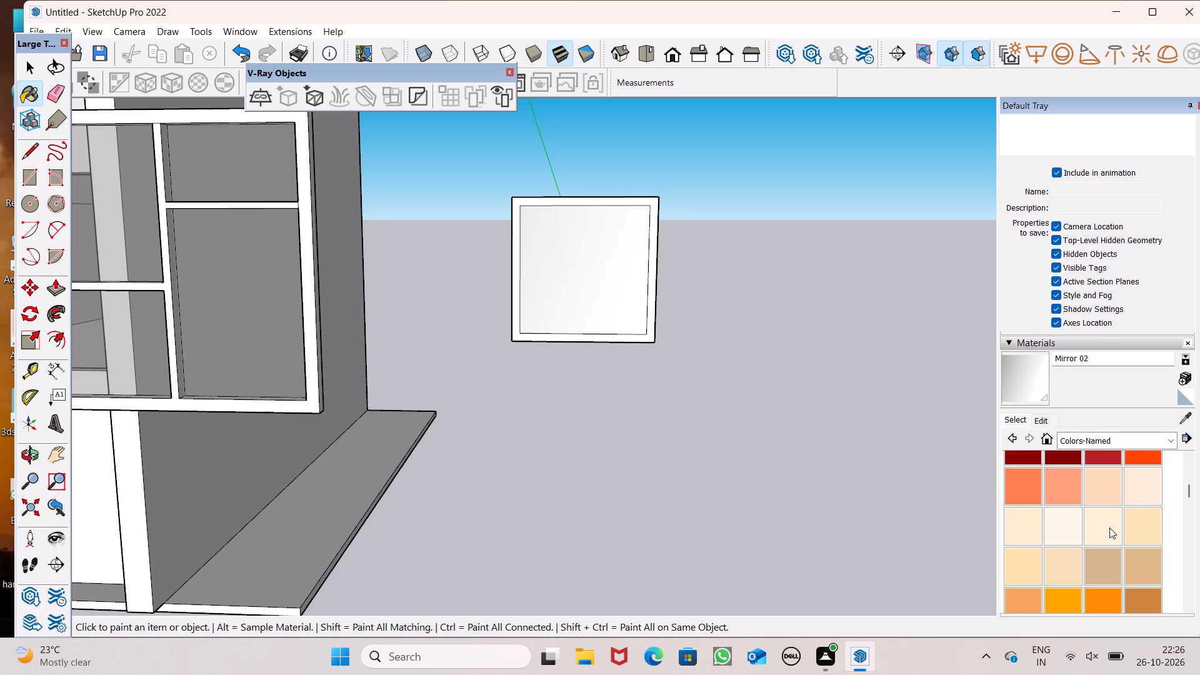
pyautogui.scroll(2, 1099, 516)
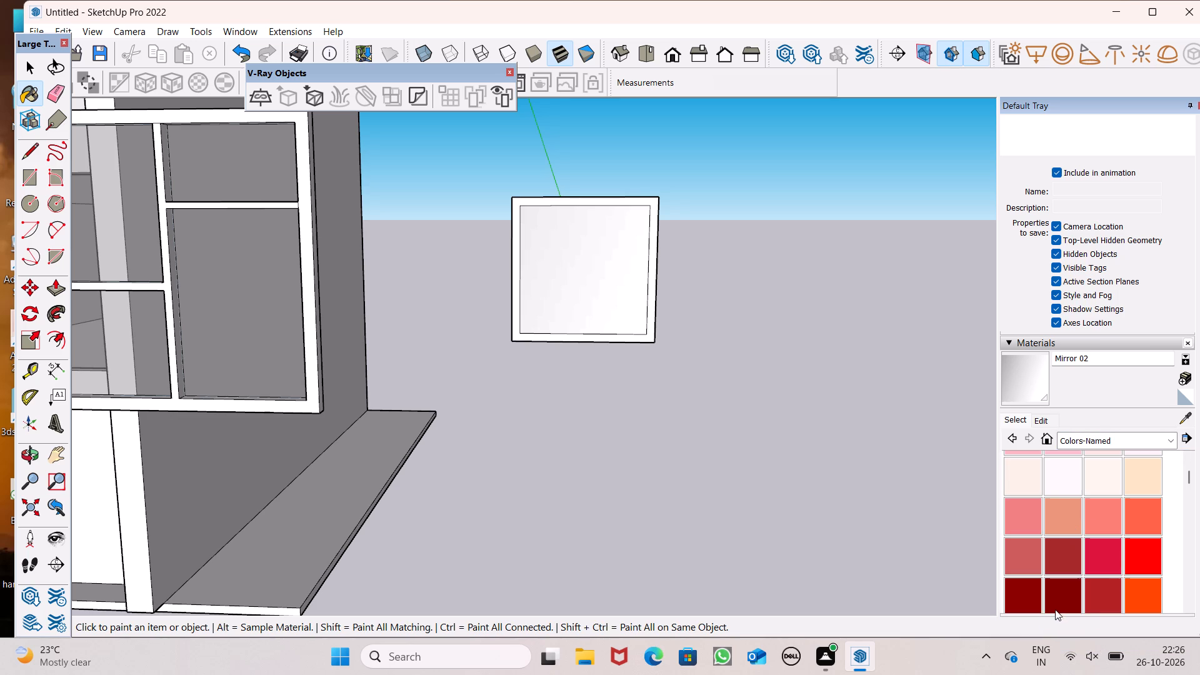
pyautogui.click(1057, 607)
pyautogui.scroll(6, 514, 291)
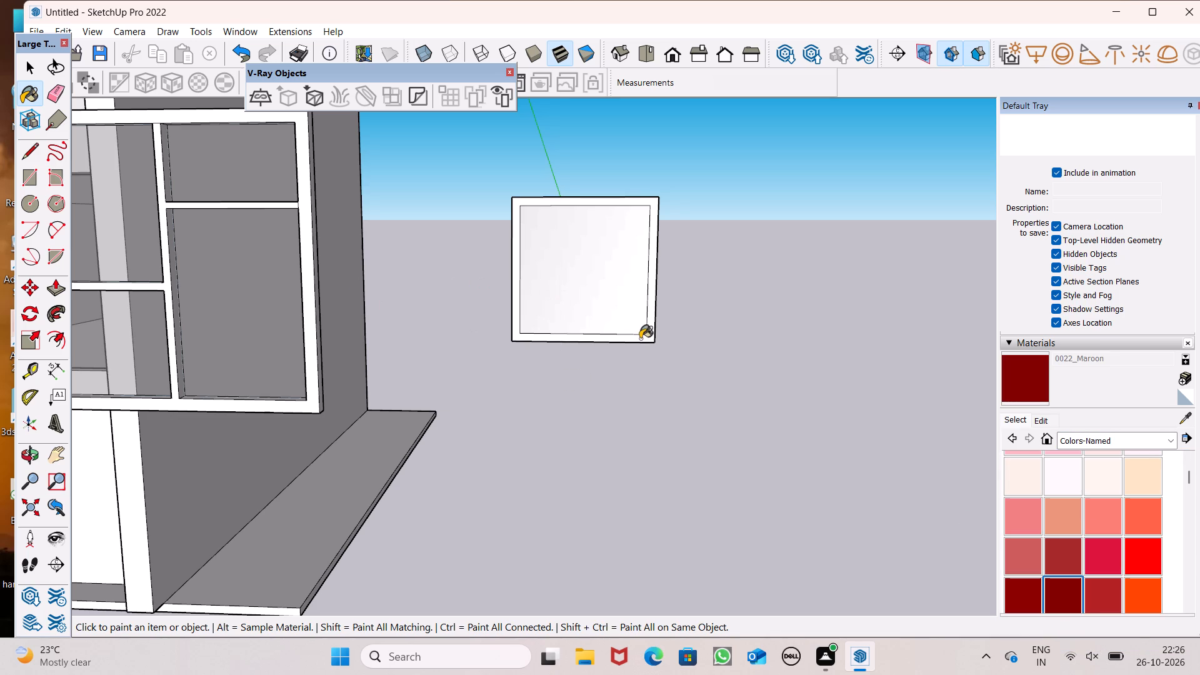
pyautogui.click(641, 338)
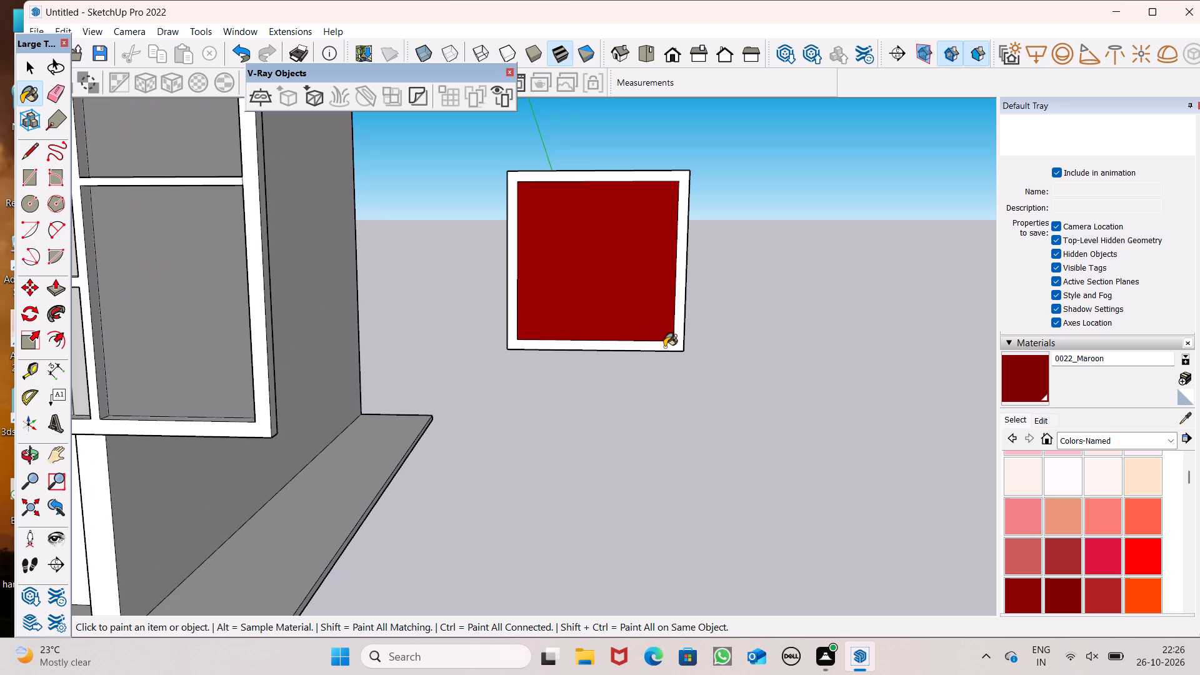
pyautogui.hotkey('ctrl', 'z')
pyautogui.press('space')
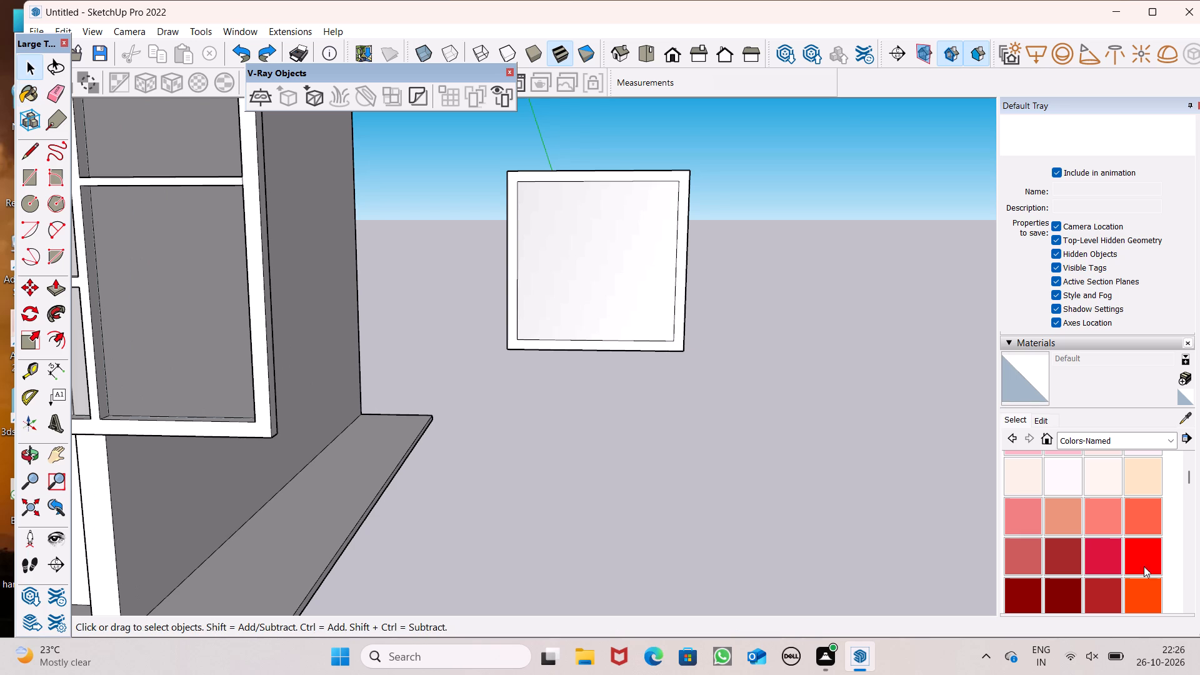
# Paint the square panel's narrow frame border with the SaddleBrown named colour.
pyautogui.scroll(-3, 1170, 592)
pyautogui.scroll(-6, 1109, 556)
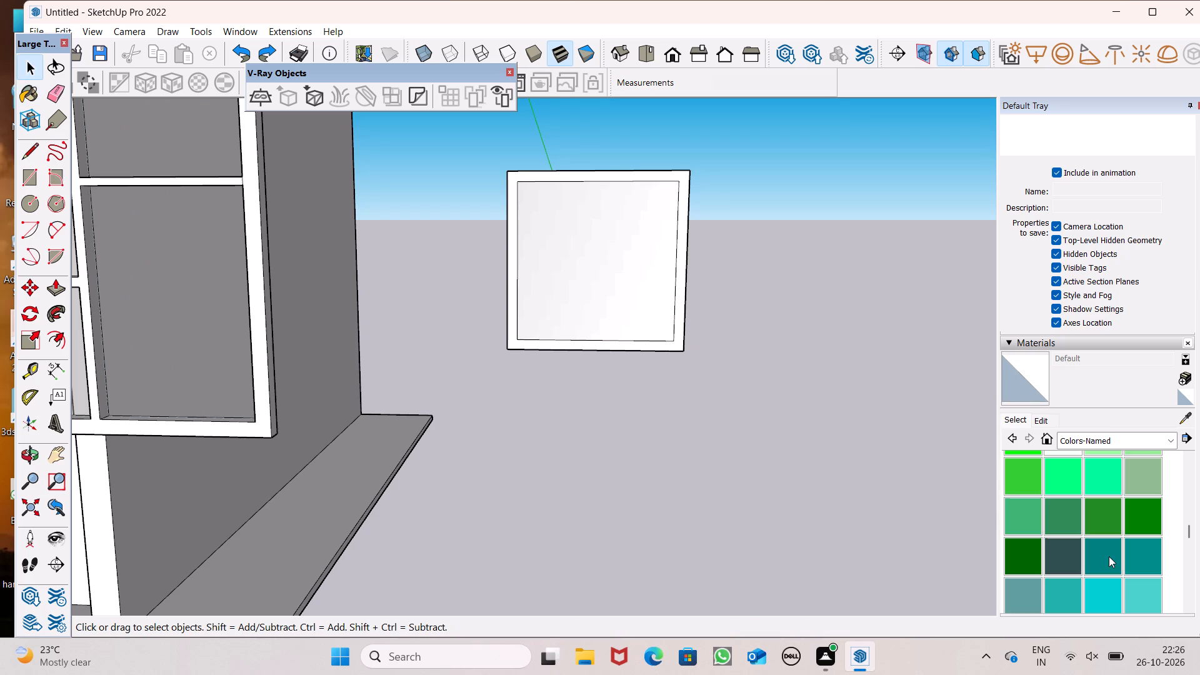
pyautogui.scroll(-8, 1109, 556)
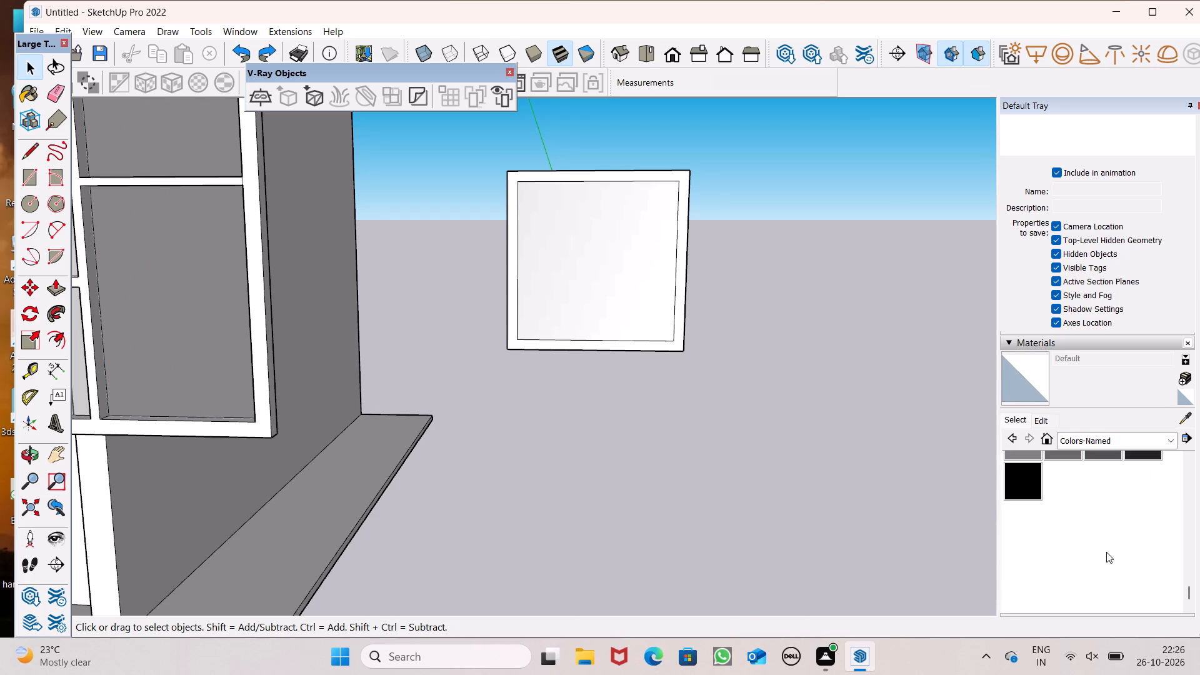
pyautogui.scroll(10, 1106, 552)
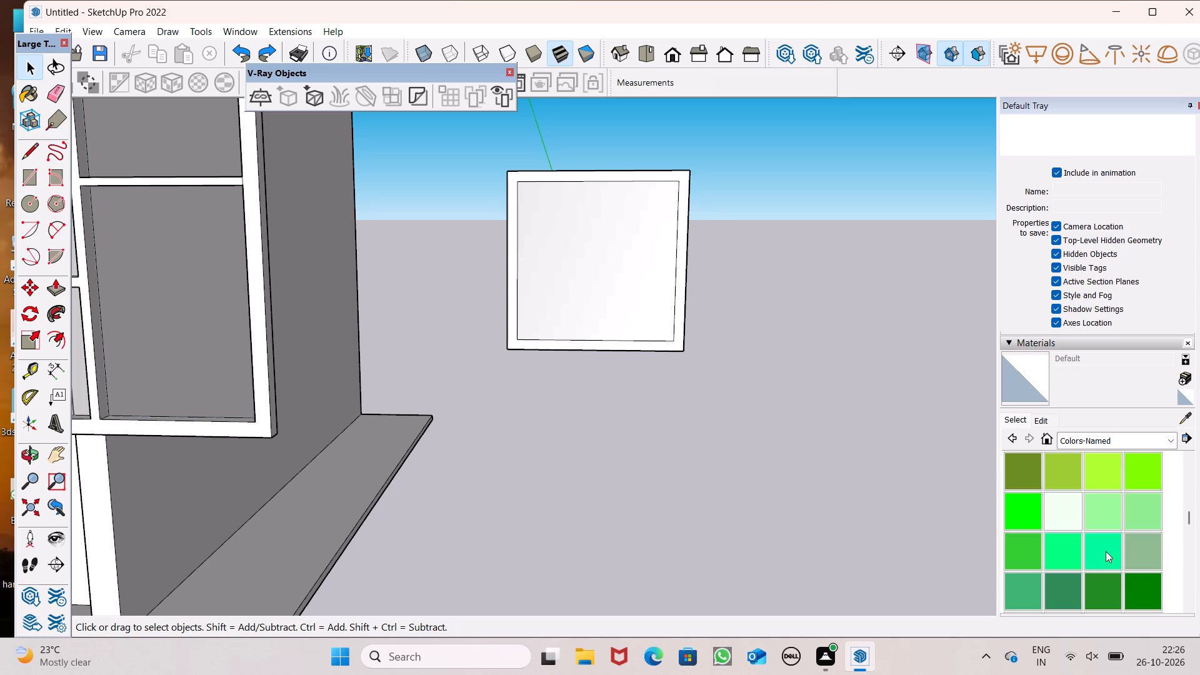
pyautogui.scroll(3, 1106, 551)
pyautogui.click(1098, 507)
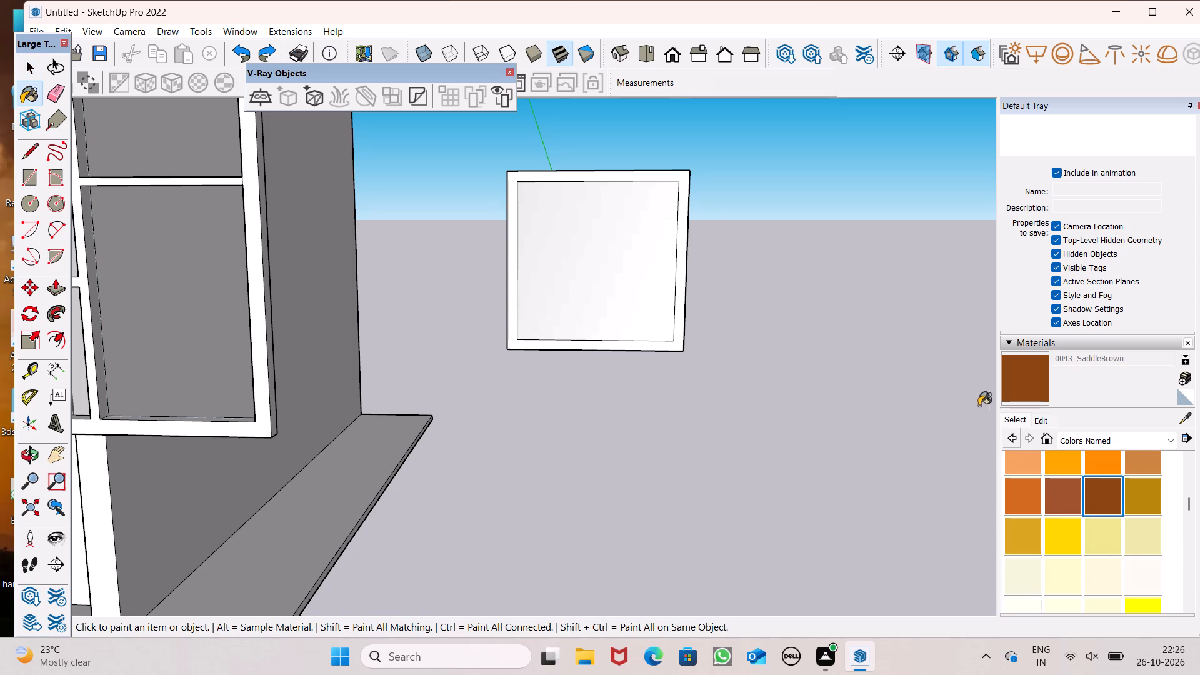
pyautogui.scroll(1, 755, 440)
pyautogui.scroll(4, 606, 317)
pyautogui.click(652, 315)
pyautogui.scroll(-5, 719, 269)
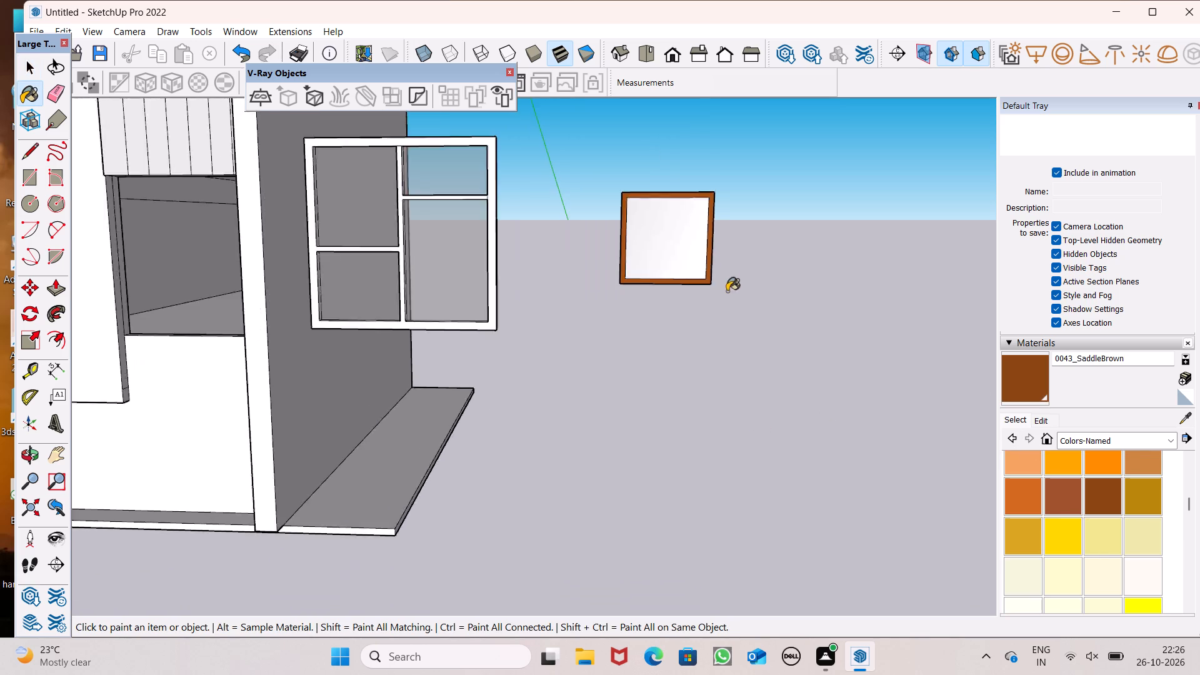
# Paint the front face of the divided window's frame with SaddleBrown.
pyautogui.scroll(-2, 727, 291)
pyautogui.click(1037, 421)
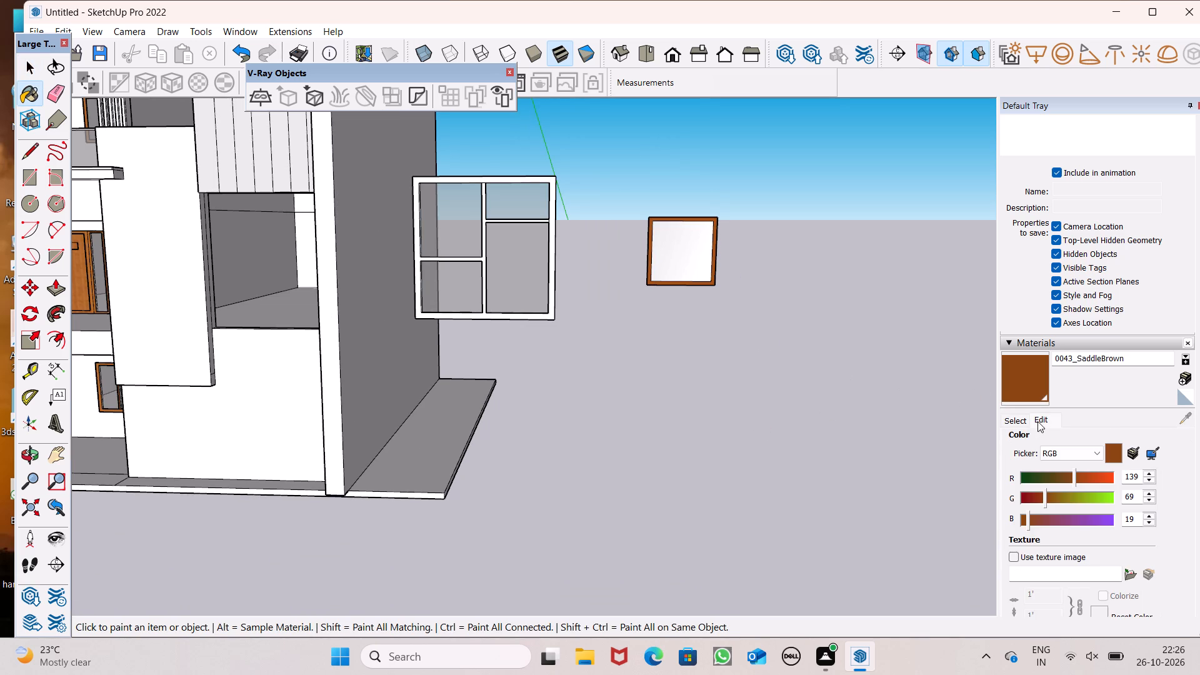
pyautogui.scroll(5, 542, 260)
pyautogui.click(554, 246)
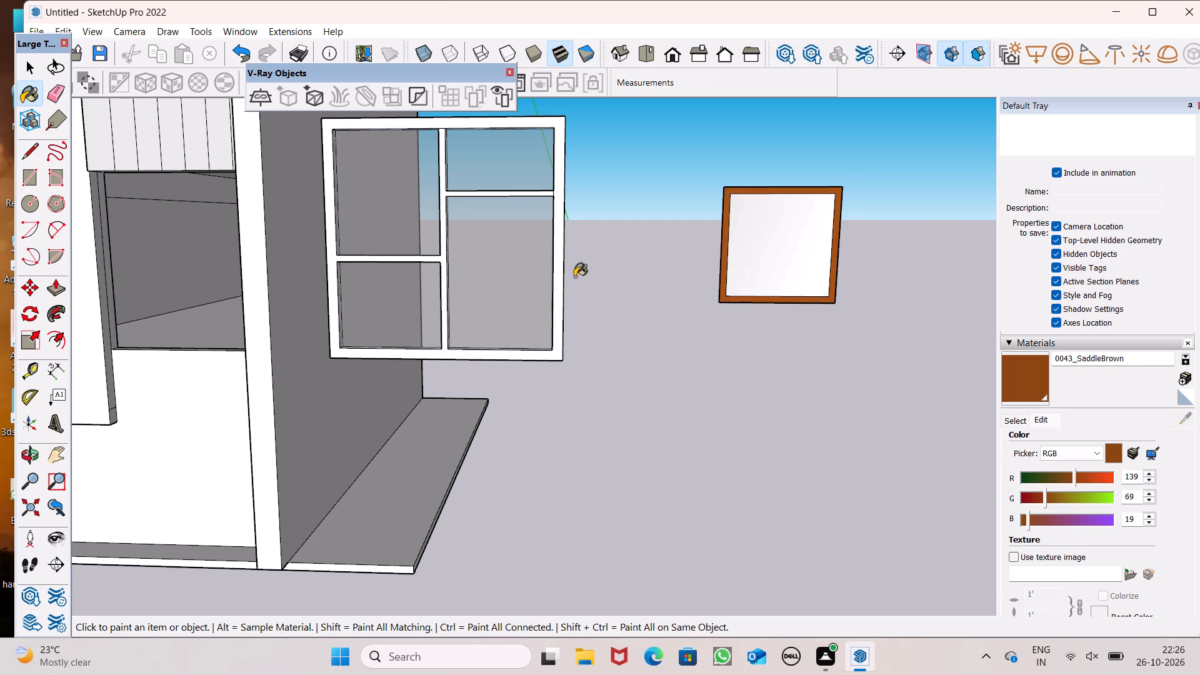
pyautogui.scroll(8, 554, 251)
pyautogui.click(571, 246)
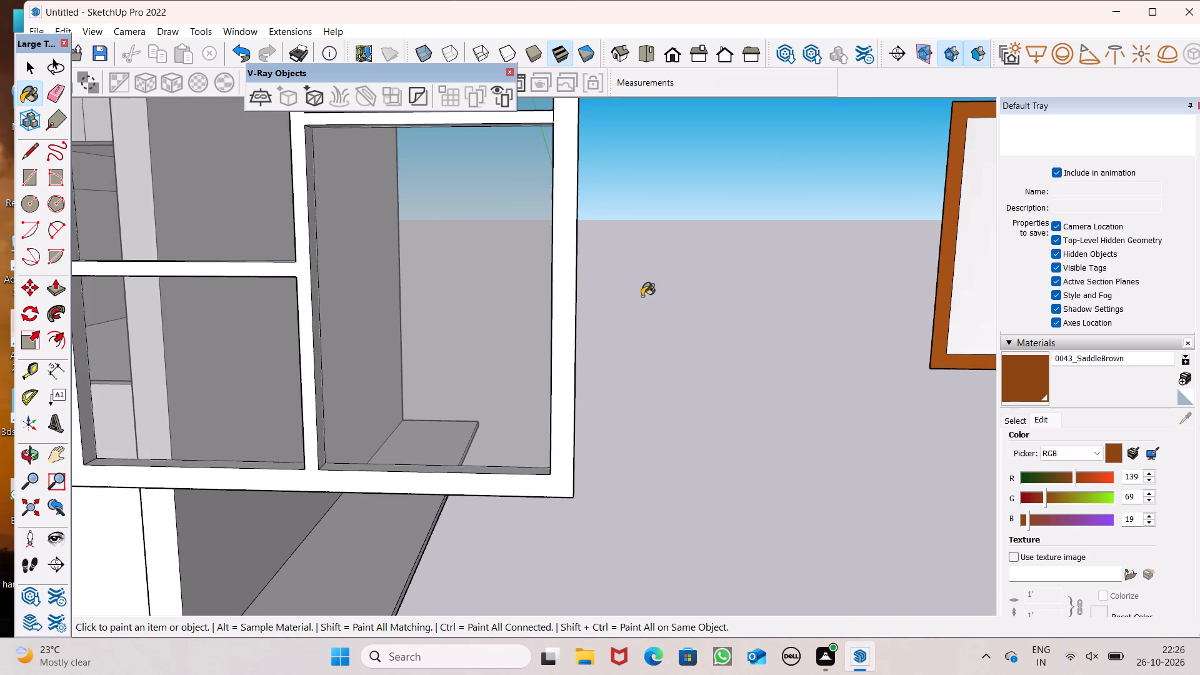
# Paint the divided window frame's outer side edge and back face with SaddleBrown.
pyautogui.scroll(-3, 646, 305)
pyautogui.scroll(1, 670, 327)
pyautogui.moveTo(670, 327); pyautogui.dragTo(107, 584, button='middle')
pyautogui.scroll(3, 391, 309)
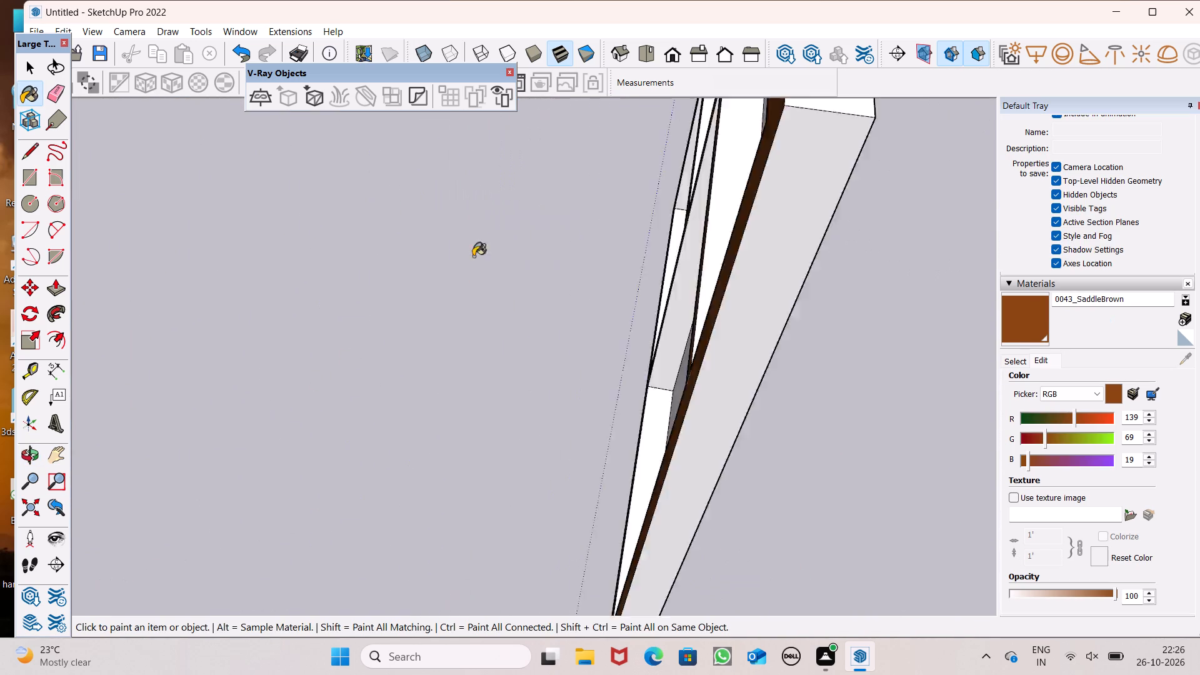
pyautogui.scroll(2, 473, 256)
pyautogui.scroll(-4, 556, 249)
pyautogui.click(661, 216)
pyautogui.click(657, 239)
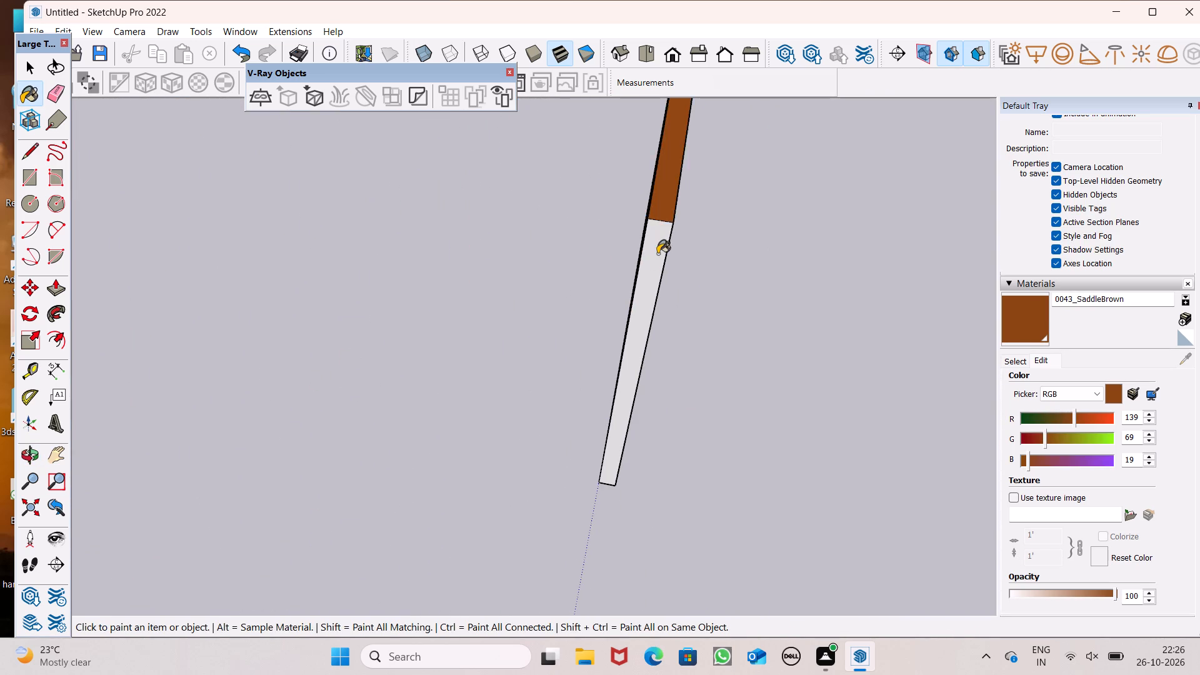
pyautogui.moveTo(657, 254); pyautogui.dragTo(386, 212, button='middle')
pyautogui.scroll(4, 579, 202)
pyautogui.click(517, 245)
pyautogui.scroll(7, 666, 326)
pyautogui.click(747, 284)
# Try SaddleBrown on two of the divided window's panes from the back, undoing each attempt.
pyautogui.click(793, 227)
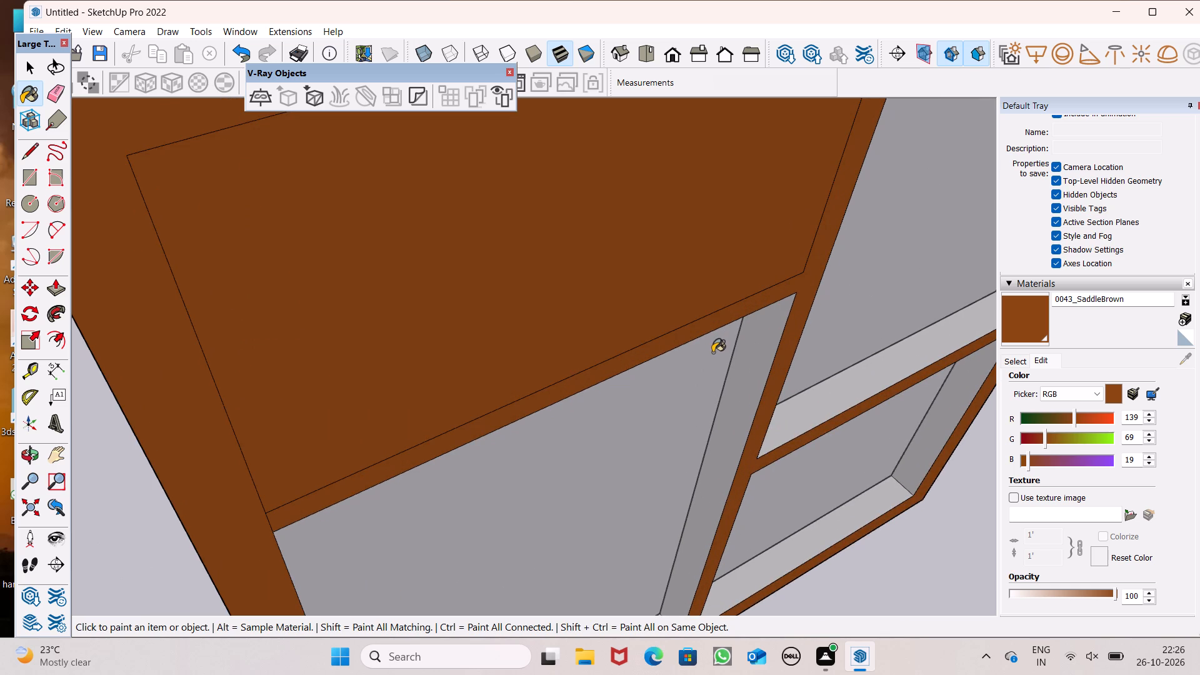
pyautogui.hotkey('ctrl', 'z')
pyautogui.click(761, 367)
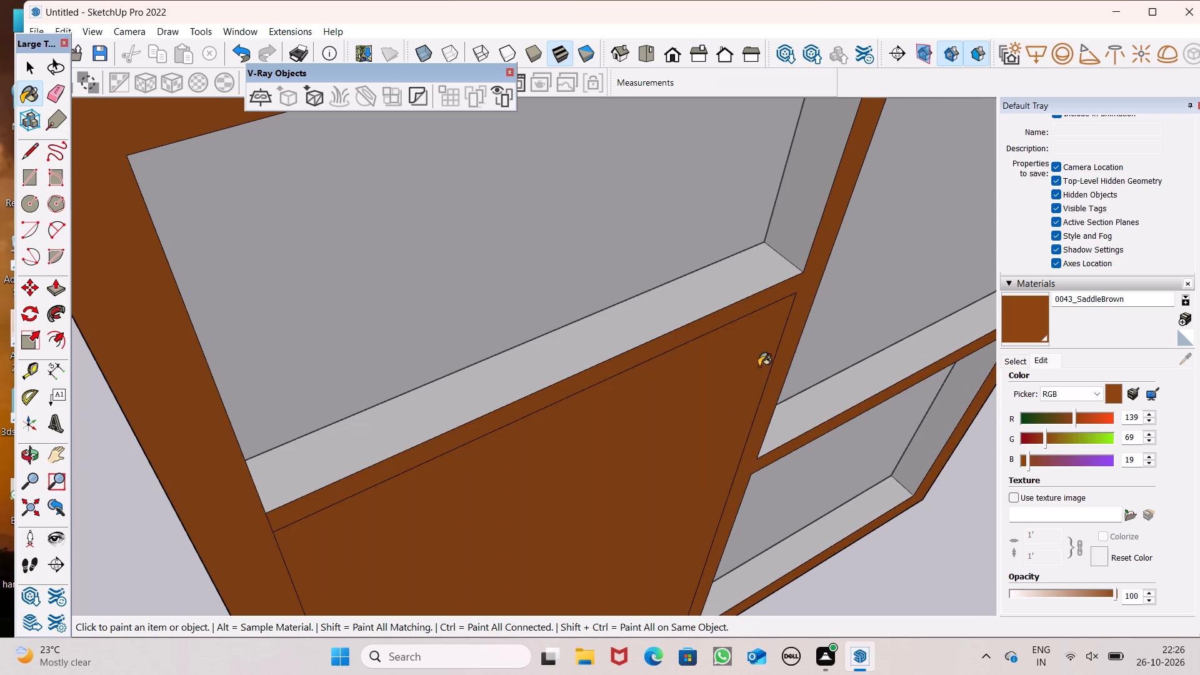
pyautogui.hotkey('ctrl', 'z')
# Paint the tops of the divided window's crossbars and bottom rail and the right-facing inner sides of its openings with SaddleBrown.
pyautogui.moveTo(607, 382); pyautogui.dragTo(1149, 299, button='middle')
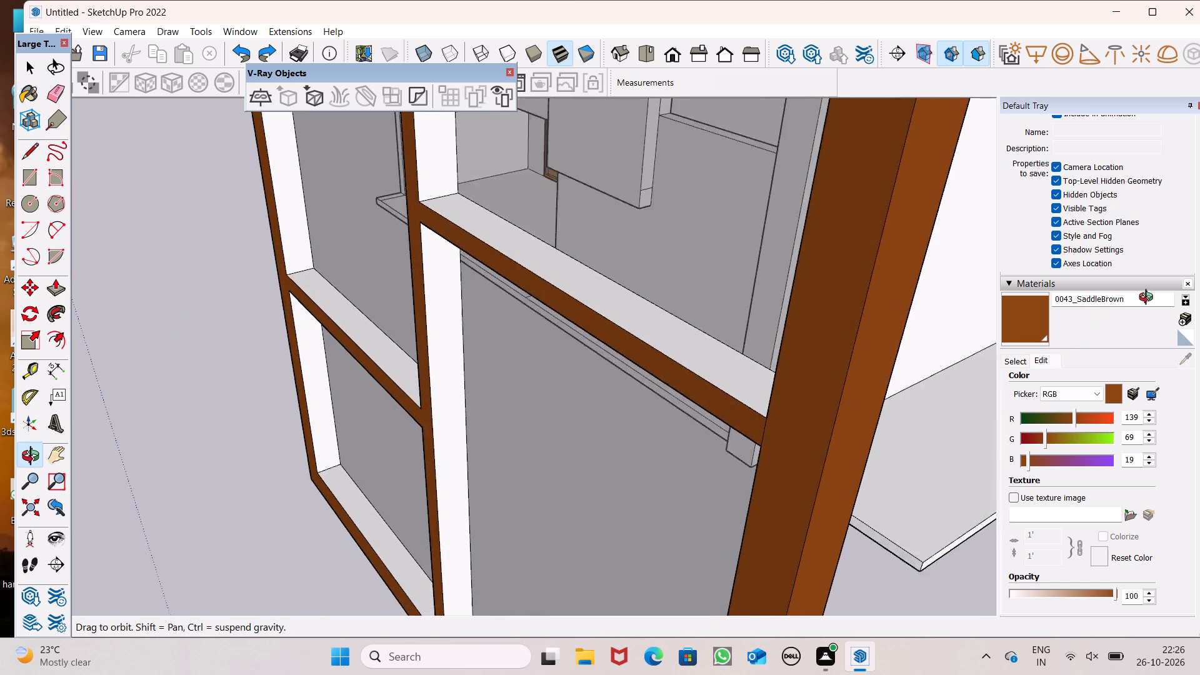
pyautogui.moveTo(1149, 299); pyautogui.dragTo(1144, 291, button='middle')
pyautogui.scroll(1, 458, 202)
pyautogui.click(447, 187)
pyautogui.click(473, 233)
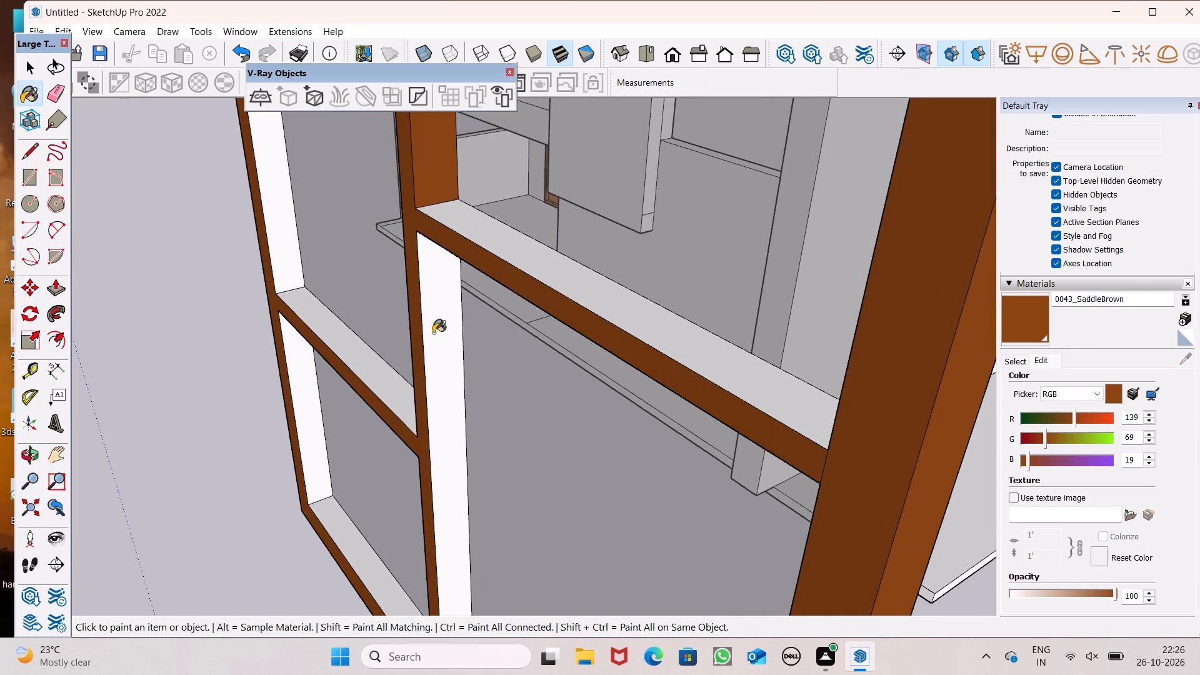
pyautogui.click(433, 332)
pyautogui.click(332, 343)
pyautogui.click(289, 264)
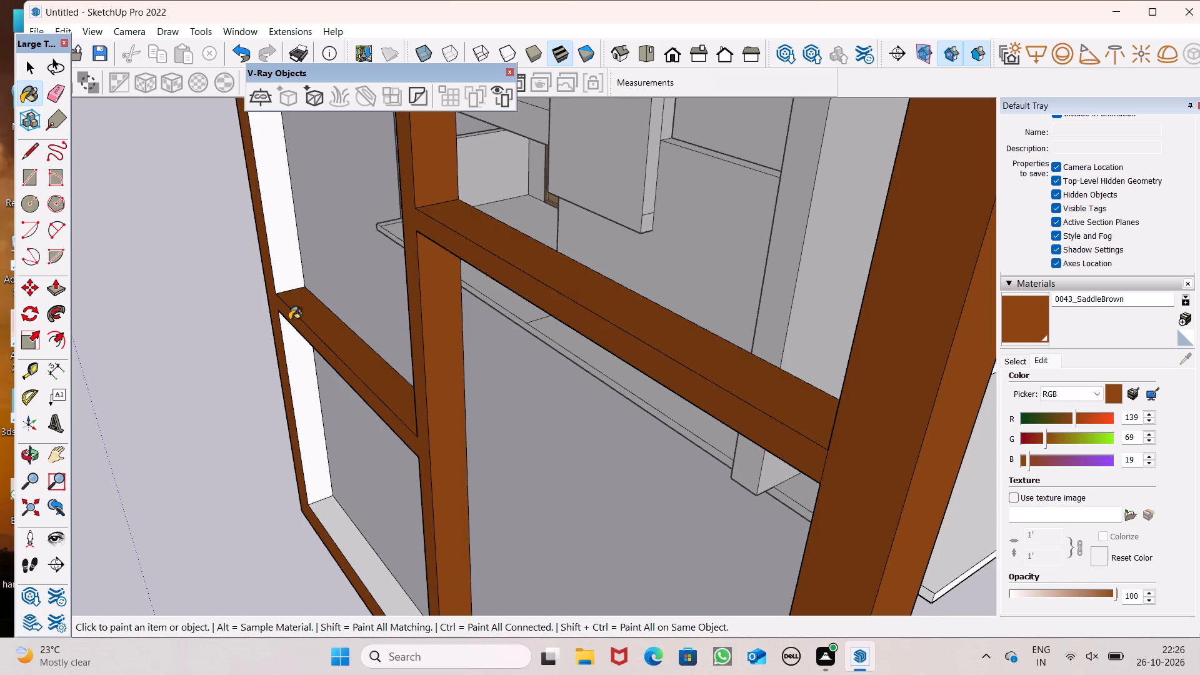
pyautogui.click(309, 392)
pyautogui.scroll(-2, 361, 344)
pyautogui.click(345, 507)
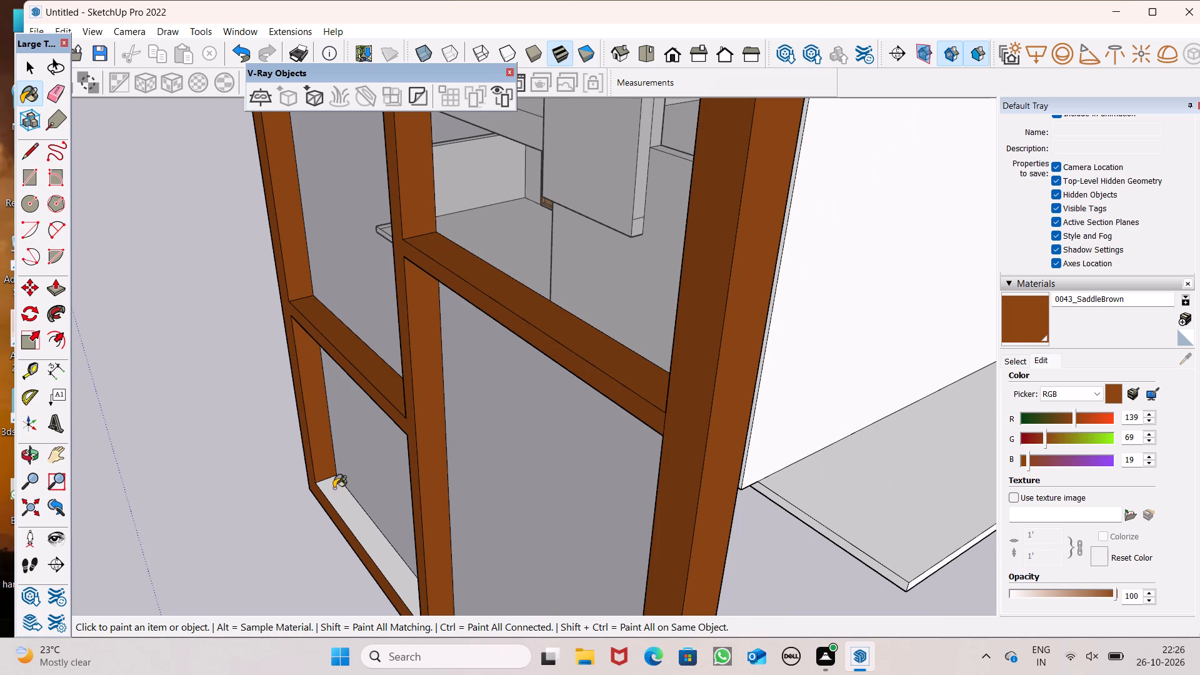
pyautogui.scroll(-4, 387, 383)
# Paint the divided window's left outer side, left-facing inner sides and the undersides of its top rail and crossbars with SaddleBrown.
pyautogui.moveTo(391, 376); pyautogui.dragTo(1094, 140, button='middle')
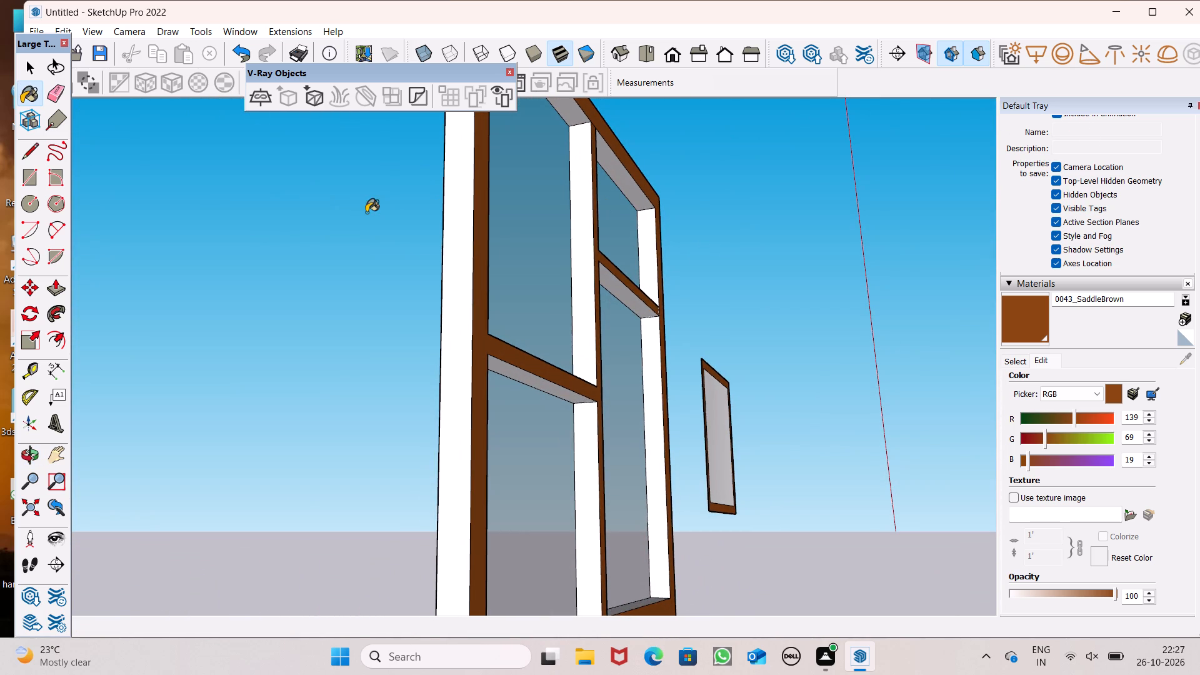
pyautogui.click(459, 223)
pyautogui.click(576, 271)
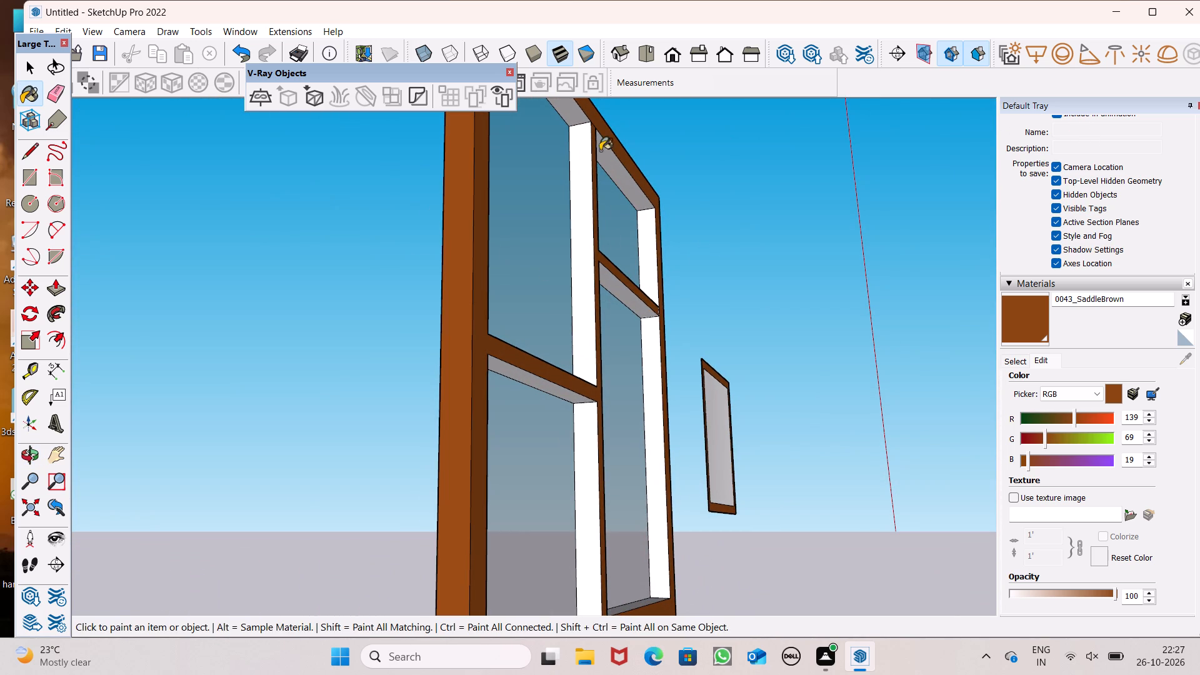
pyautogui.click(576, 114)
pyautogui.click(607, 155)
pyautogui.click(650, 246)
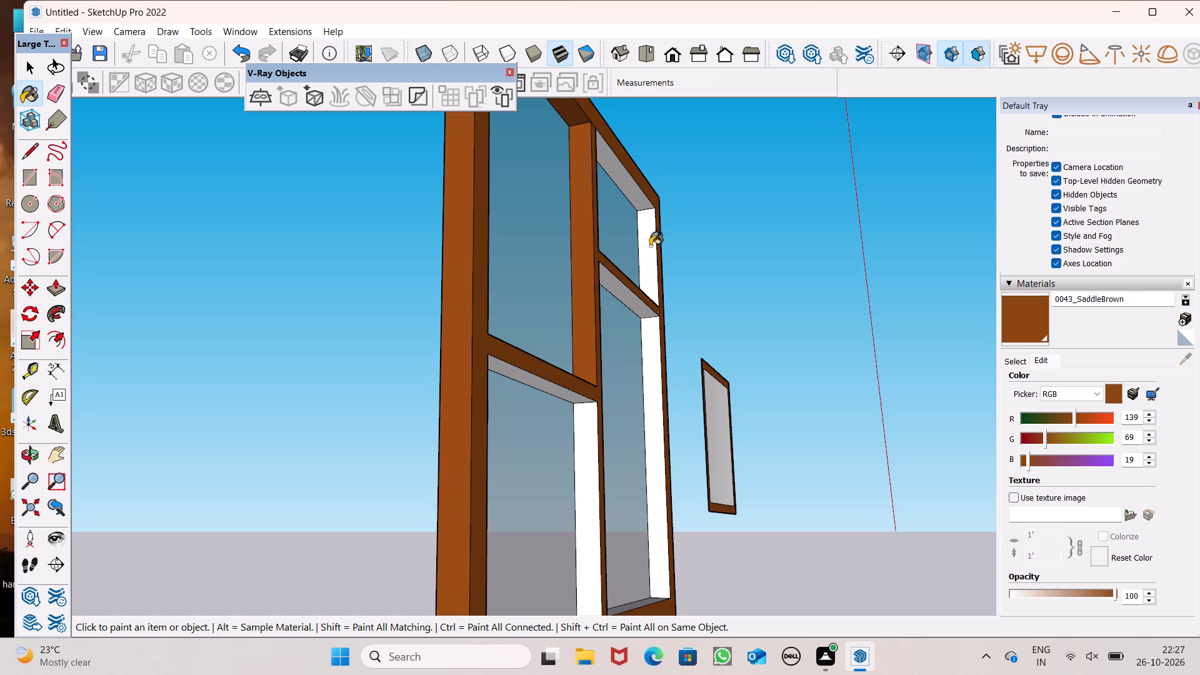
pyautogui.click(644, 307)
pyautogui.click(658, 332)
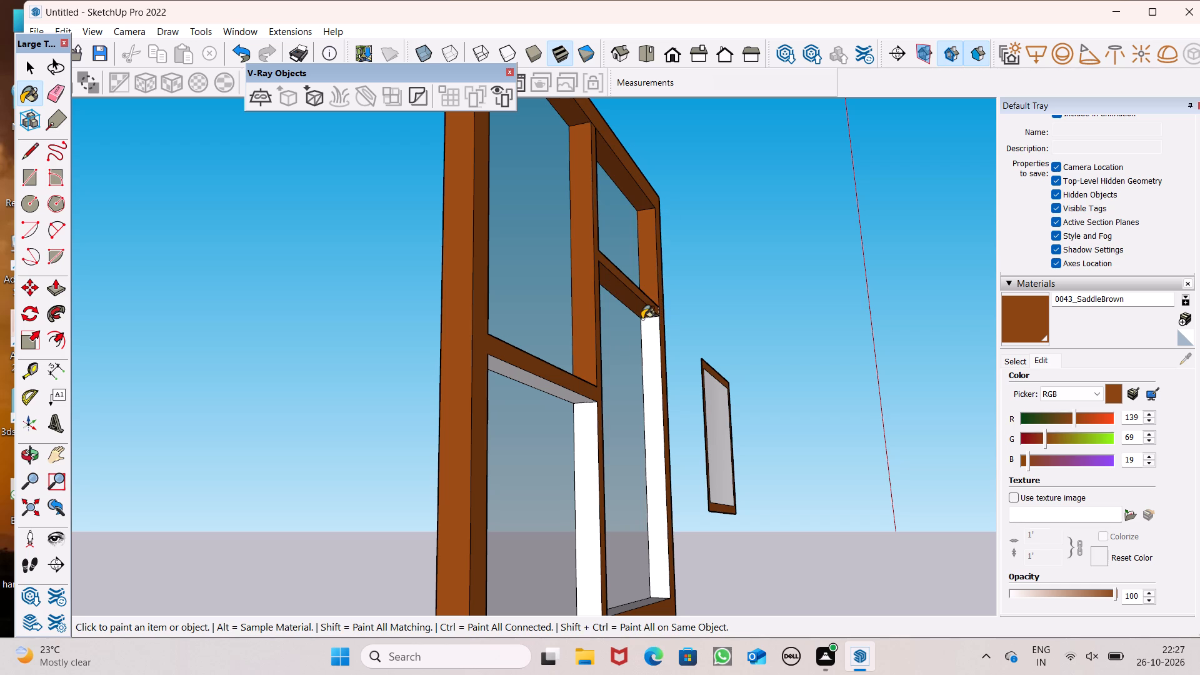
pyautogui.click(592, 425)
pyautogui.click(569, 389)
pyautogui.click(563, 394)
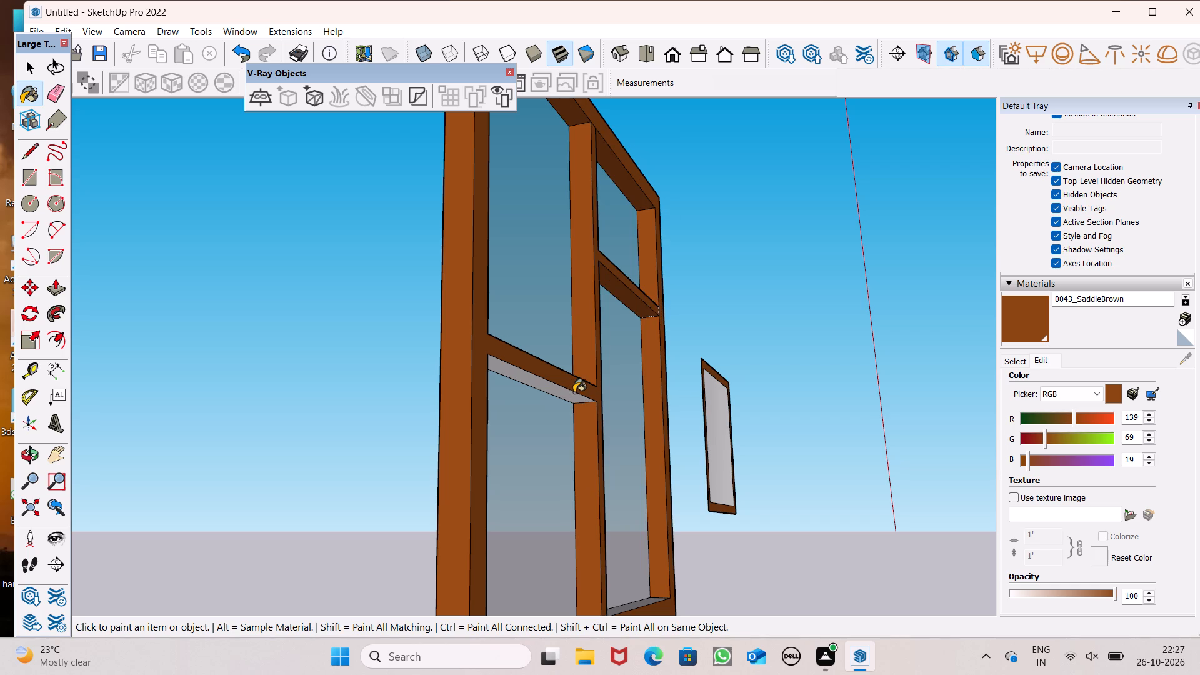
# Paint the underside of the divided window's frame with SaddleBrown.
pyautogui.scroll(-1, 560, 382)
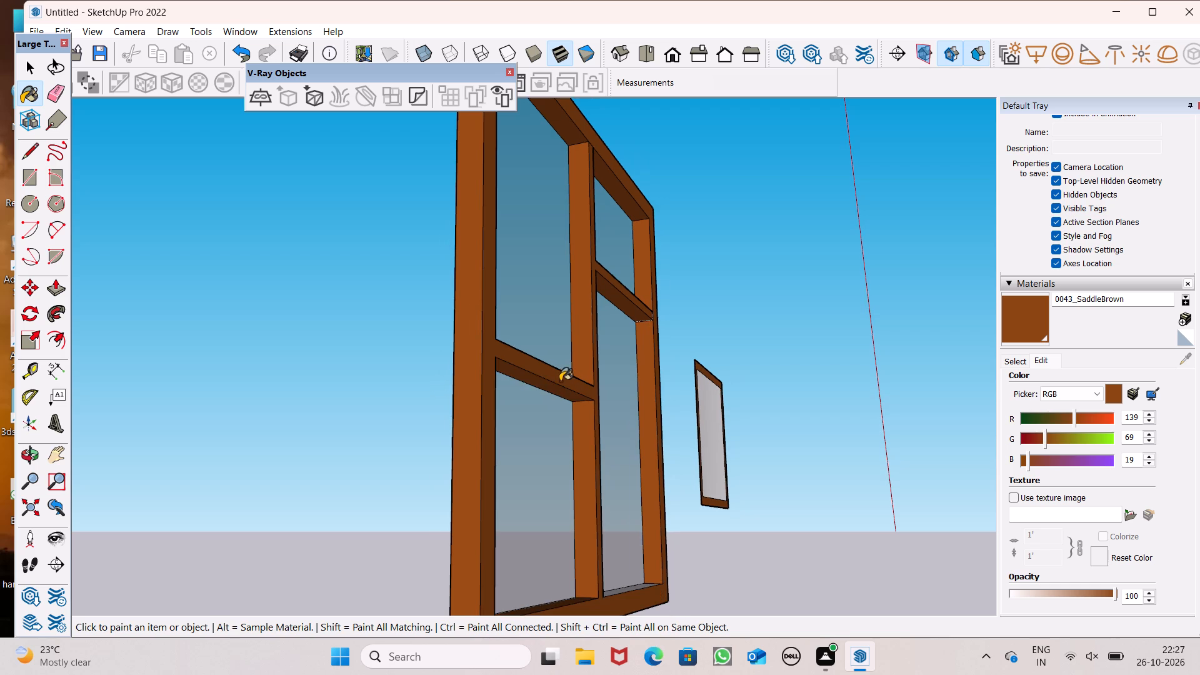
pyautogui.moveTo(569, 445); pyautogui.dragTo(446, 438, button='middle')
pyautogui.moveTo(563, 306); pyautogui.dragTo(563, 289, button='middle')
pyautogui.scroll(1, 564, 305)
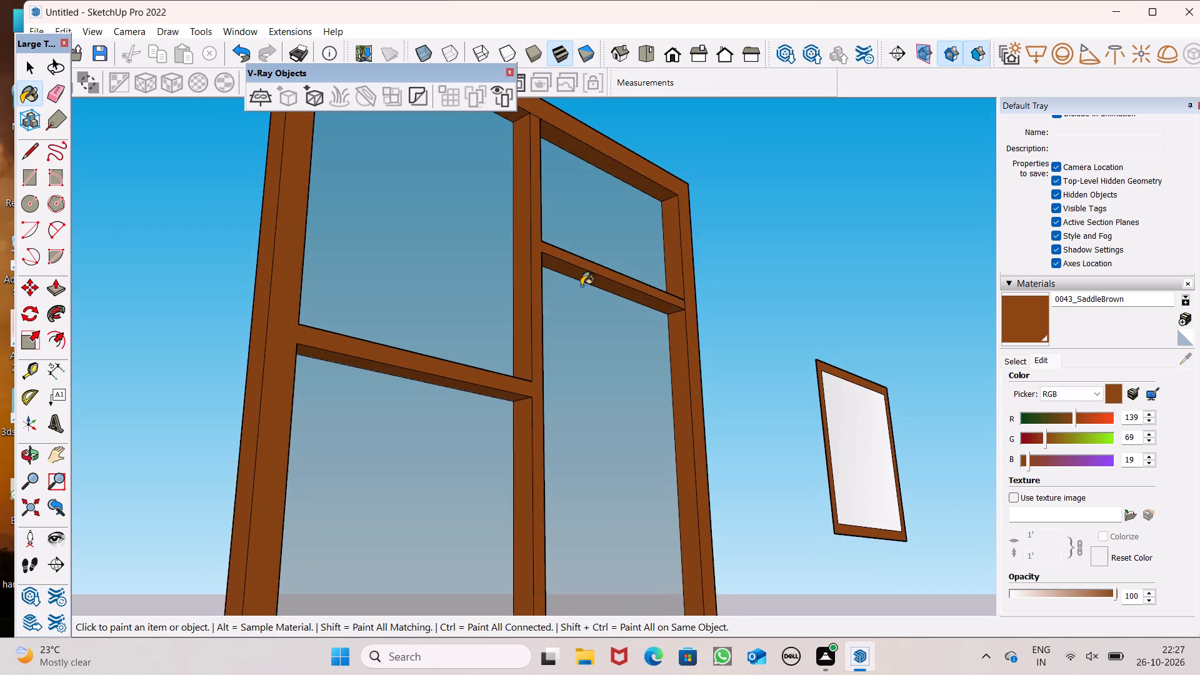
pyautogui.scroll(-8, 590, 282)
pyautogui.moveTo(593, 381); pyautogui.dragTo(589, 240, button='middle')
pyautogui.scroll(1, 588, 241)
pyautogui.scroll(2, 553, 399)
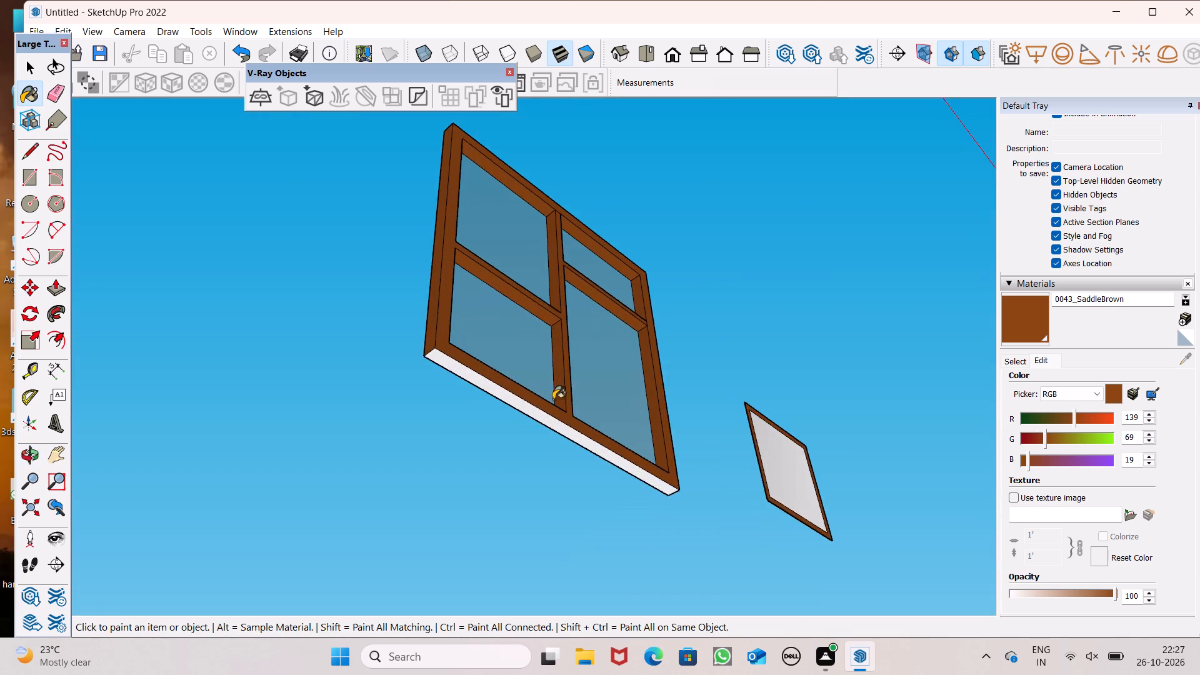
pyautogui.scroll(4, 553, 399)
pyautogui.click(547, 428)
# Paint the inner bottom ledge of the divided window's tall right-hand opening with SaddleBrown.
pyautogui.moveTo(588, 410); pyautogui.dragTo(656, 674, button='middle')
pyautogui.scroll(3, 620, 541)
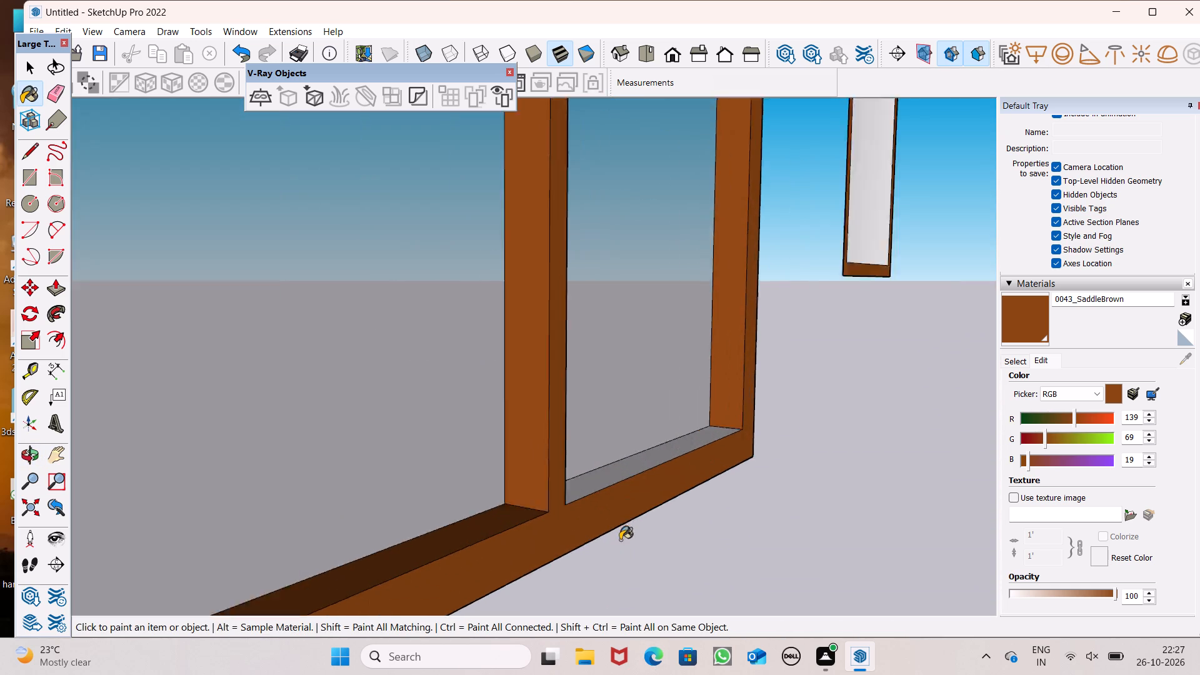
pyautogui.scroll(2, 620, 540)
pyautogui.scroll(-3, 617, 489)
pyautogui.click(579, 380)
pyautogui.scroll(-2, 592, 388)
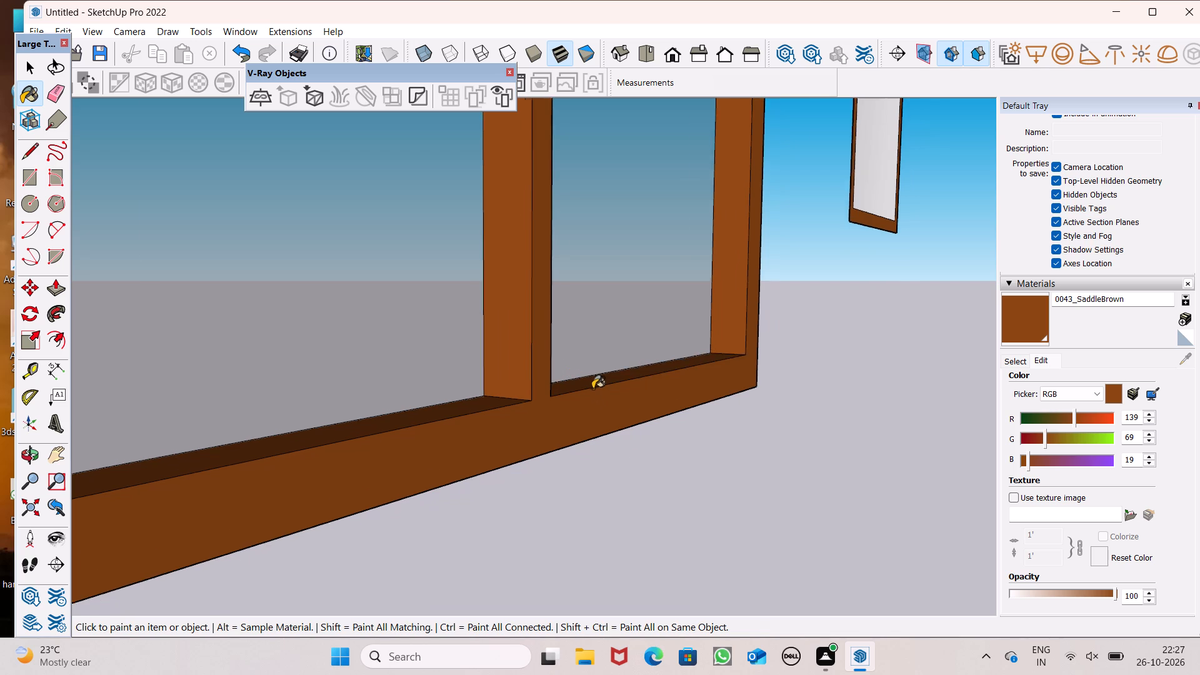
pyautogui.scroll(-2, 592, 389)
pyautogui.moveTo(682, 507); pyautogui.dragTo(639, 666, button='middle')
pyautogui.scroll(-3, 587, 465)
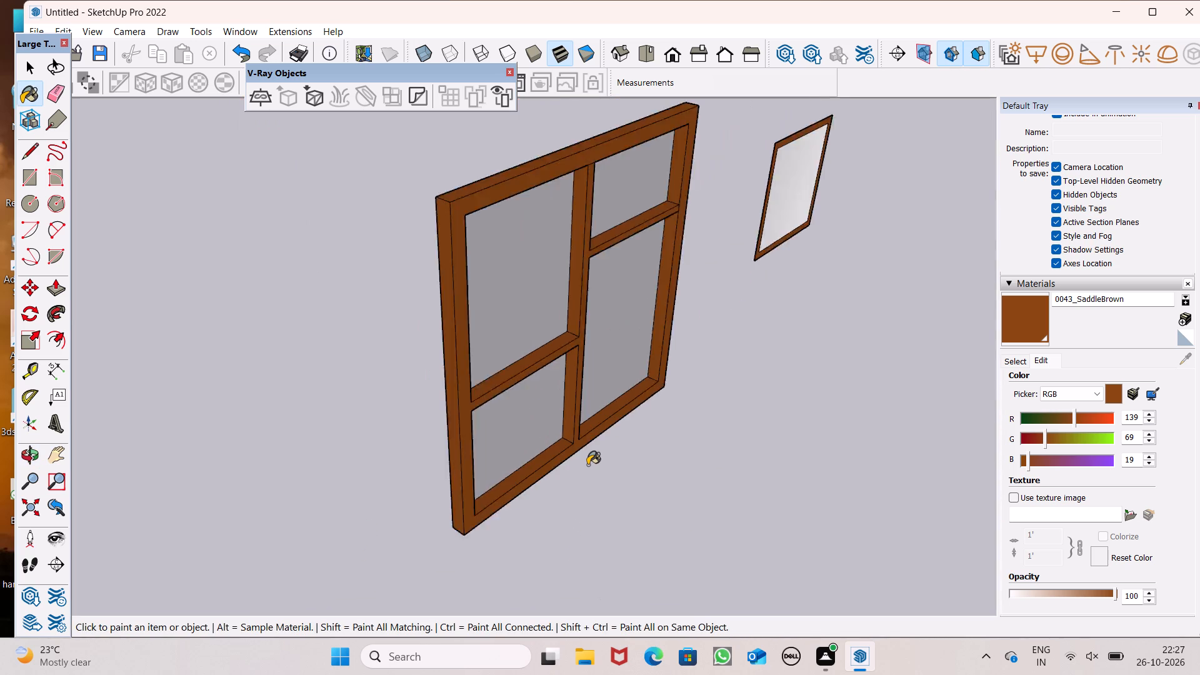
# Paint the border on the unpainted side of the square panel with SaddleBrown.
pyautogui.scroll(-4, 587, 465)
pyautogui.moveTo(567, 464); pyautogui.dragTo(953, 294, button='middle')
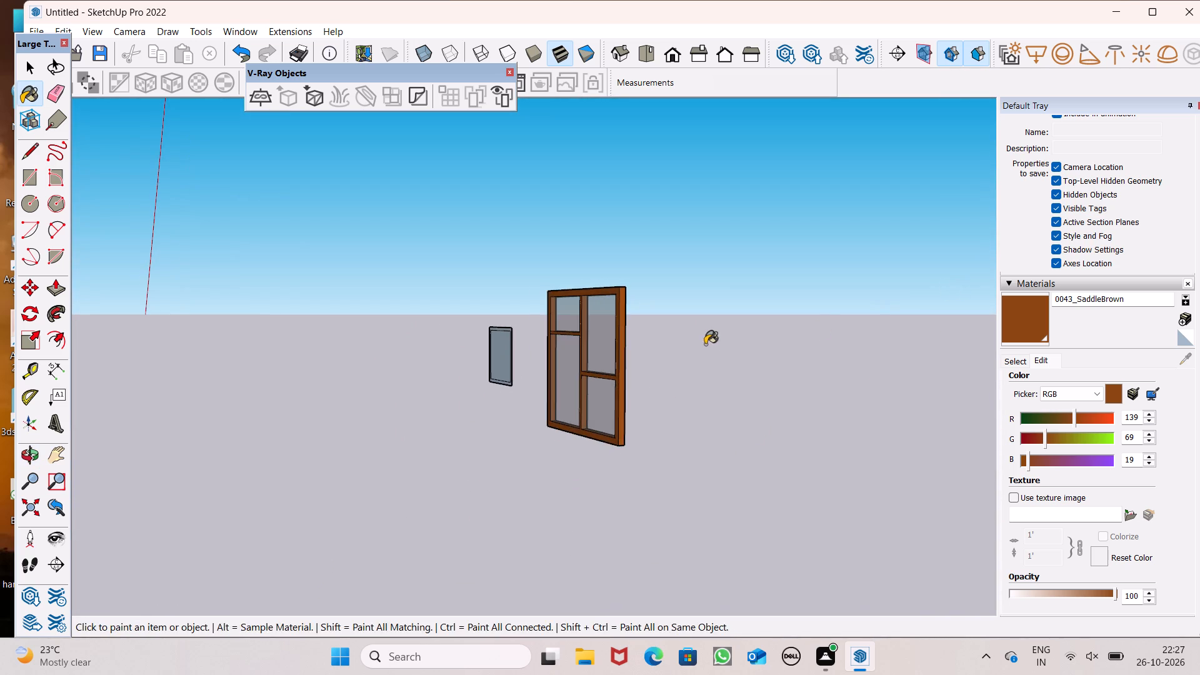
pyautogui.scroll(1, 705, 344)
pyautogui.moveTo(704, 344); pyautogui.dragTo(149, 481, button='middle')
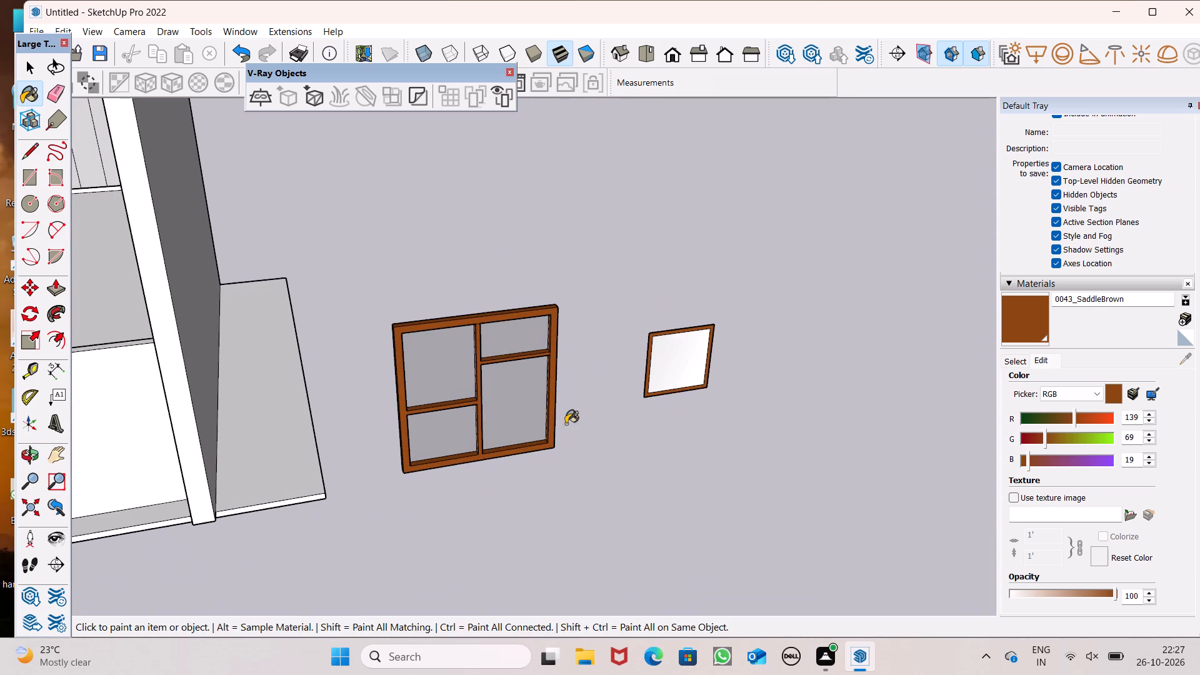
pyautogui.moveTo(567, 424); pyautogui.dragTo(486, 384, button='middle')
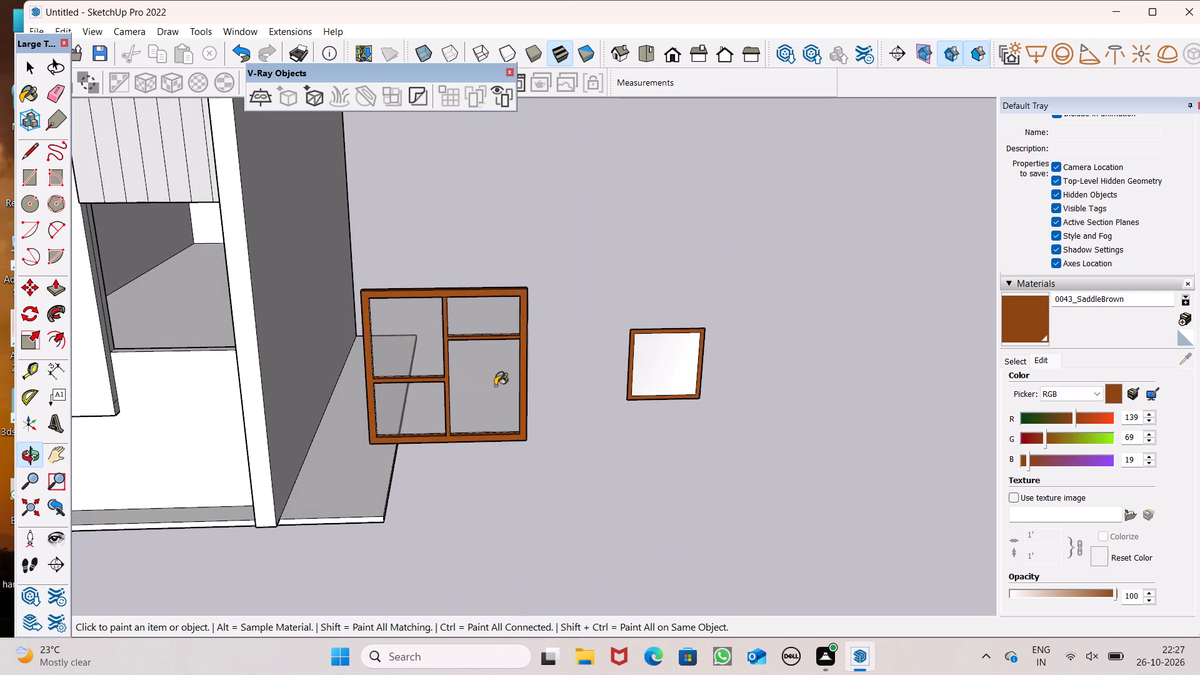
pyautogui.scroll(7, 681, 387)
pyautogui.scroll(1, 741, 401)
pyautogui.moveTo(741, 401); pyautogui.dragTo(340, 489, button='middle')
pyautogui.scroll(-2, 426, 445)
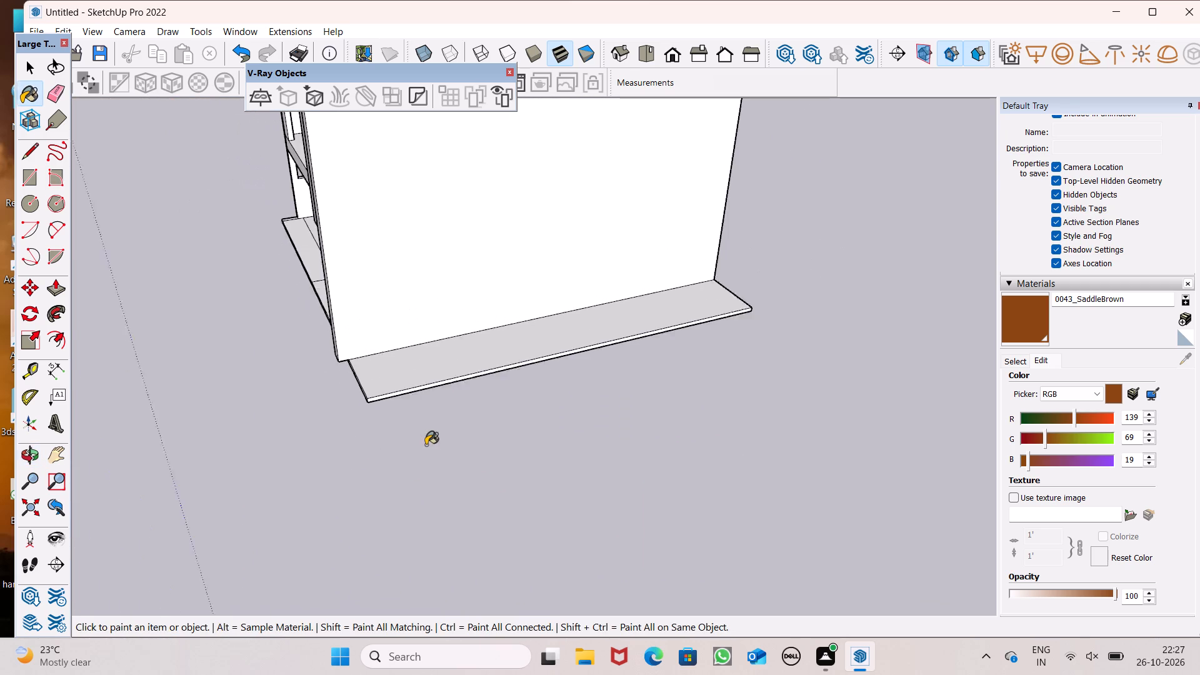
pyautogui.scroll(-2, 426, 445)
pyautogui.scroll(-5, 518, 336)
pyautogui.moveTo(337, 477); pyautogui.dragTo(144, 484, button='middle')
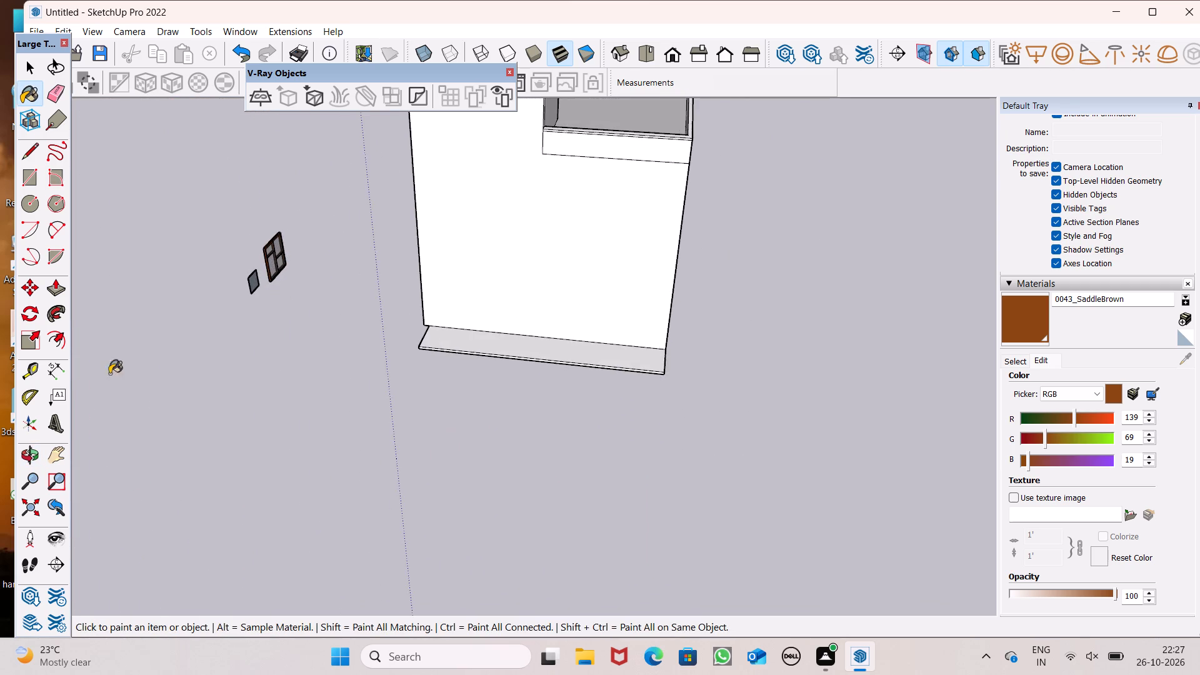
pyautogui.scroll(16, 226, 263)
pyautogui.scroll(8, 281, 321)
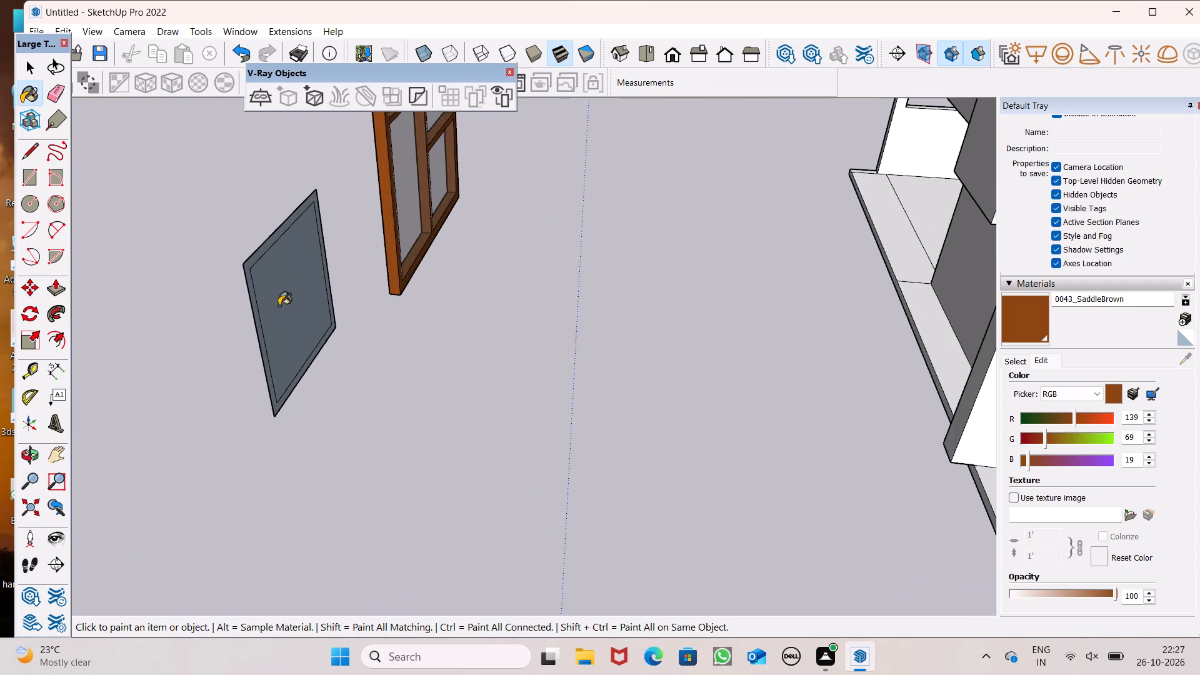
pyautogui.scroll(7, 279, 306)
pyautogui.click(229, 333)
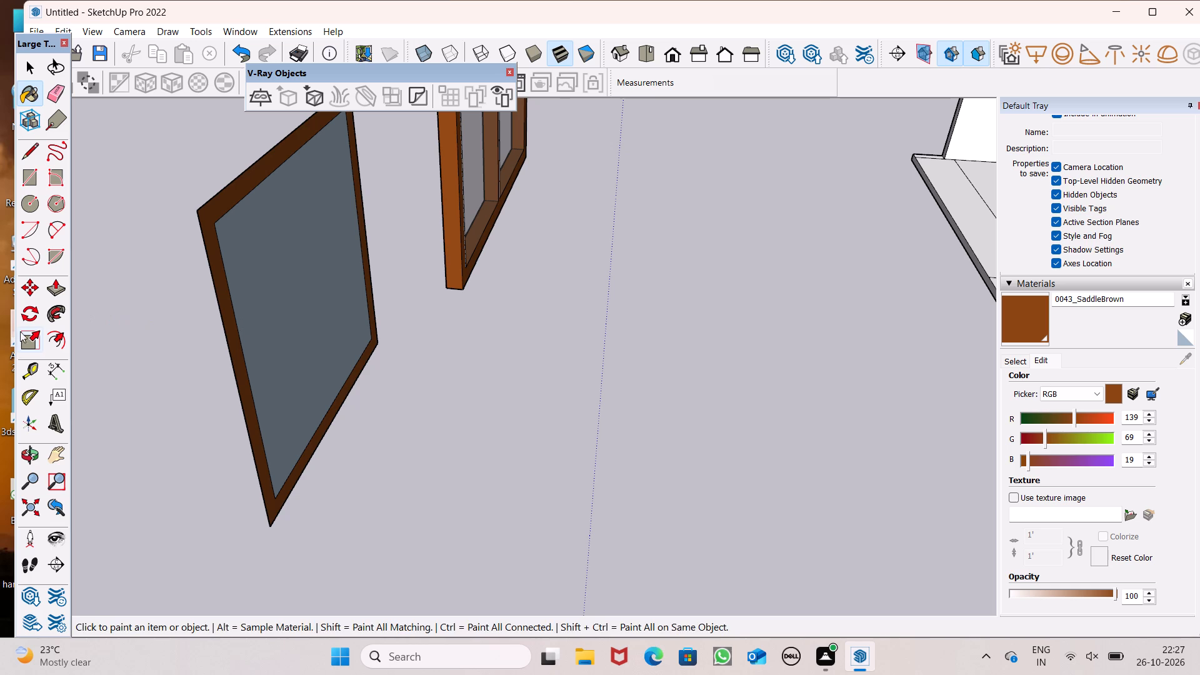
# Push/Pull the newly painted border of the square panel outward by about 3 15/16".
pyautogui.click(54, 292)
pyautogui.moveTo(276, 509); pyautogui.dragTo(288, 511)
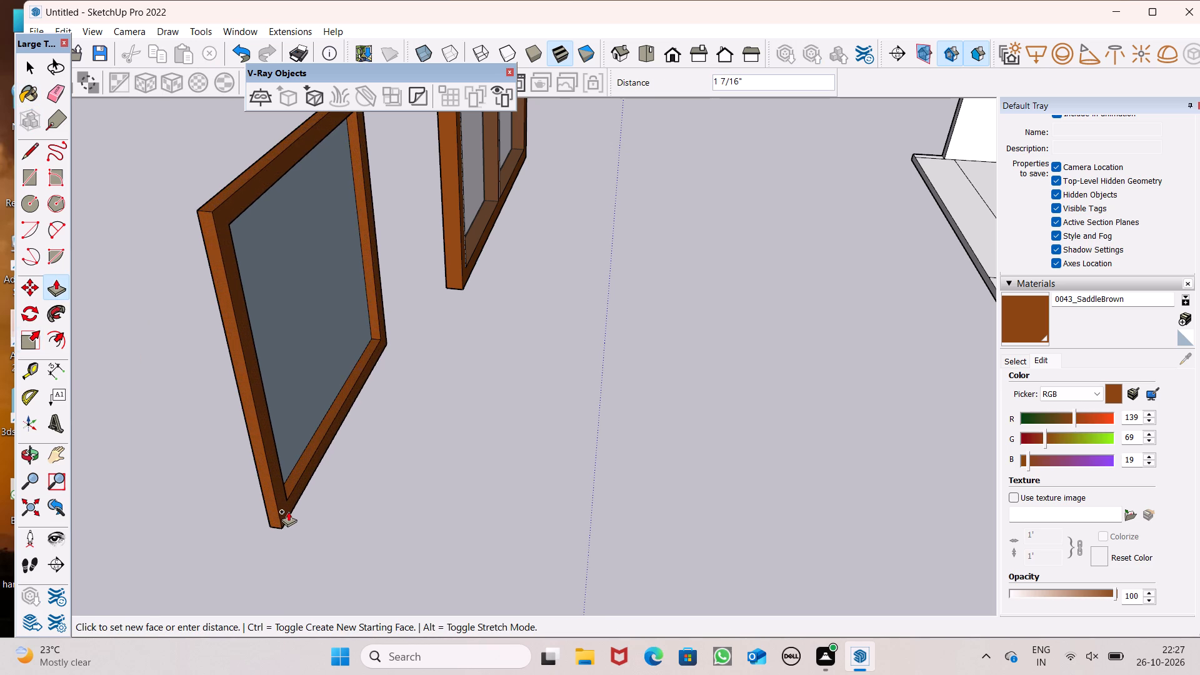
pyautogui.moveTo(288, 511); pyautogui.dragTo(309, 516)
pyautogui.scroll(-4, 354, 459)
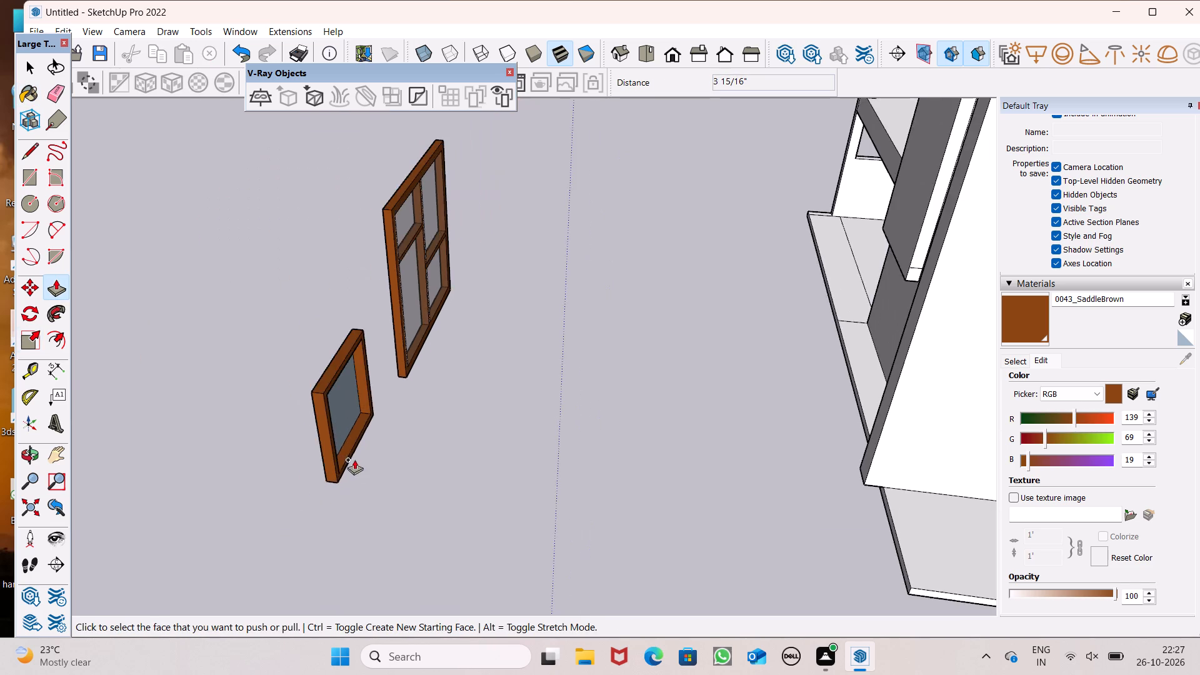
# Push/Pull the border on the square panel's white-faced side outward slightly to form a raised frame.
pyautogui.moveTo(359, 458); pyautogui.dragTo(627, 404, button='middle')
pyautogui.scroll(-4, 520, 404)
pyautogui.moveTo(514, 419); pyautogui.dragTo(692, 465, button='middle')
pyautogui.scroll(-2, 499, 431)
pyautogui.scroll(7, 791, 411)
pyautogui.scroll(7, 875, 307)
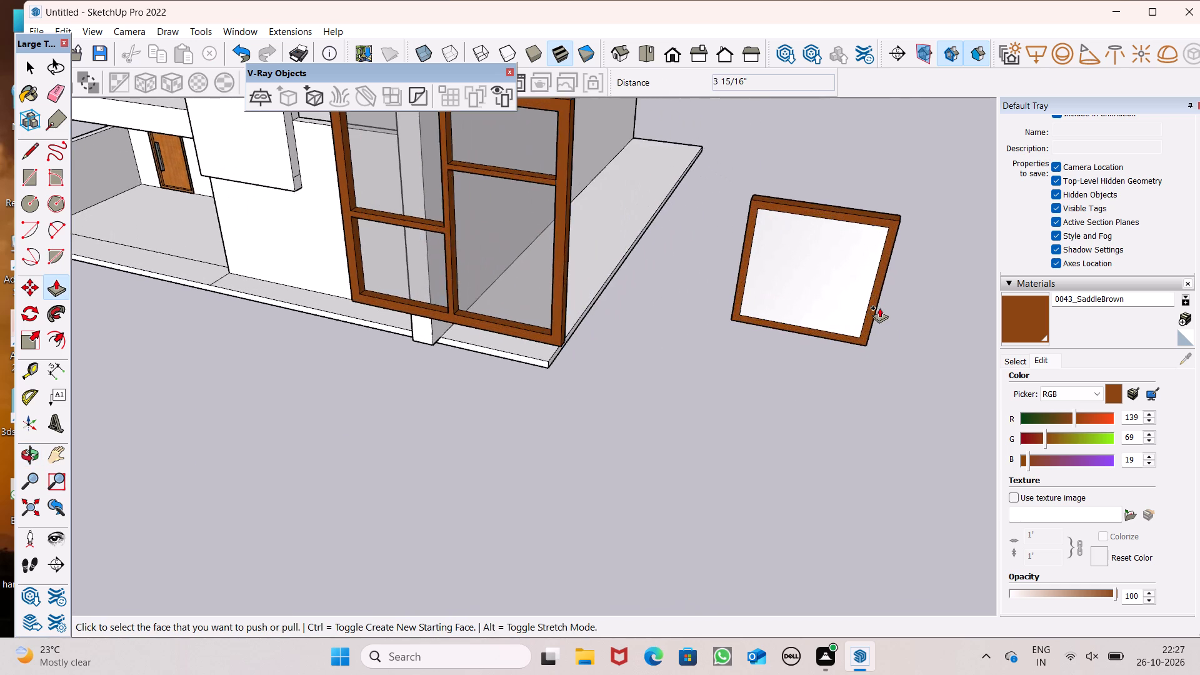
pyautogui.scroll(6, 880, 310)
pyautogui.scroll(-3, 808, 390)
pyautogui.moveTo(702, 487); pyautogui.dragTo(701, 495)
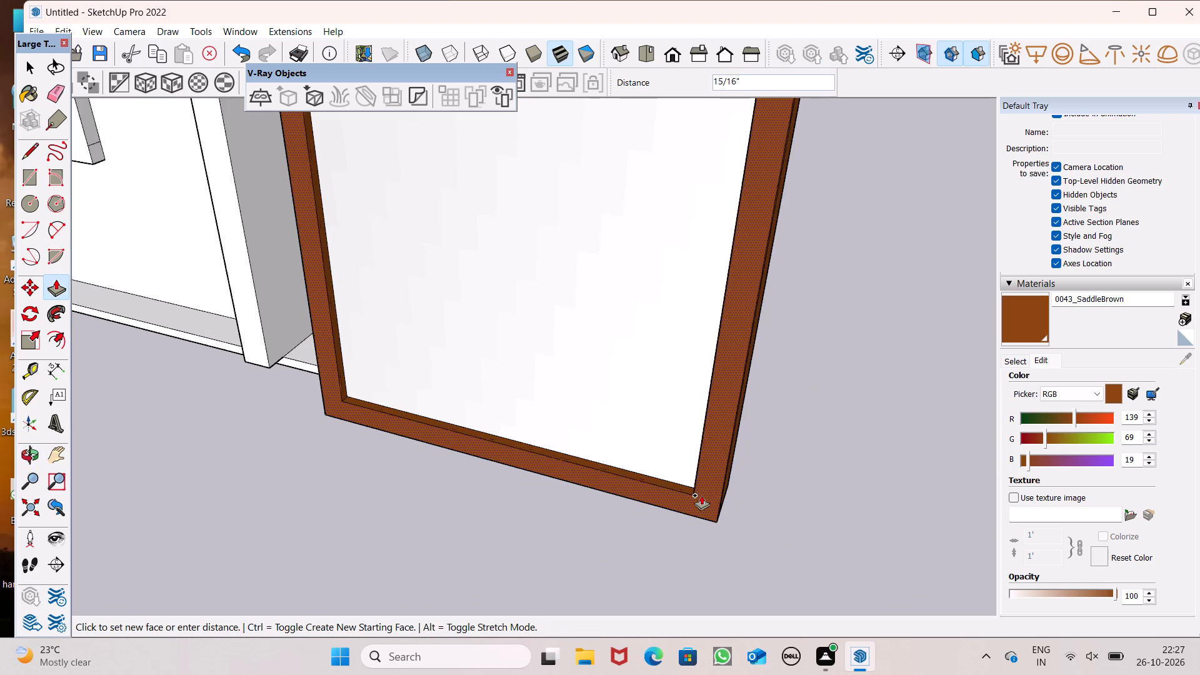
pyautogui.moveTo(701, 495); pyautogui.dragTo(699, 498)
pyautogui.press('space')
# Darken the 0043_SaddleBrown material by setting its red value to 100.
pyautogui.scroll(-3, 700, 482)
pyautogui.moveTo(721, 525); pyautogui.dragTo(856, 461, button='middle')
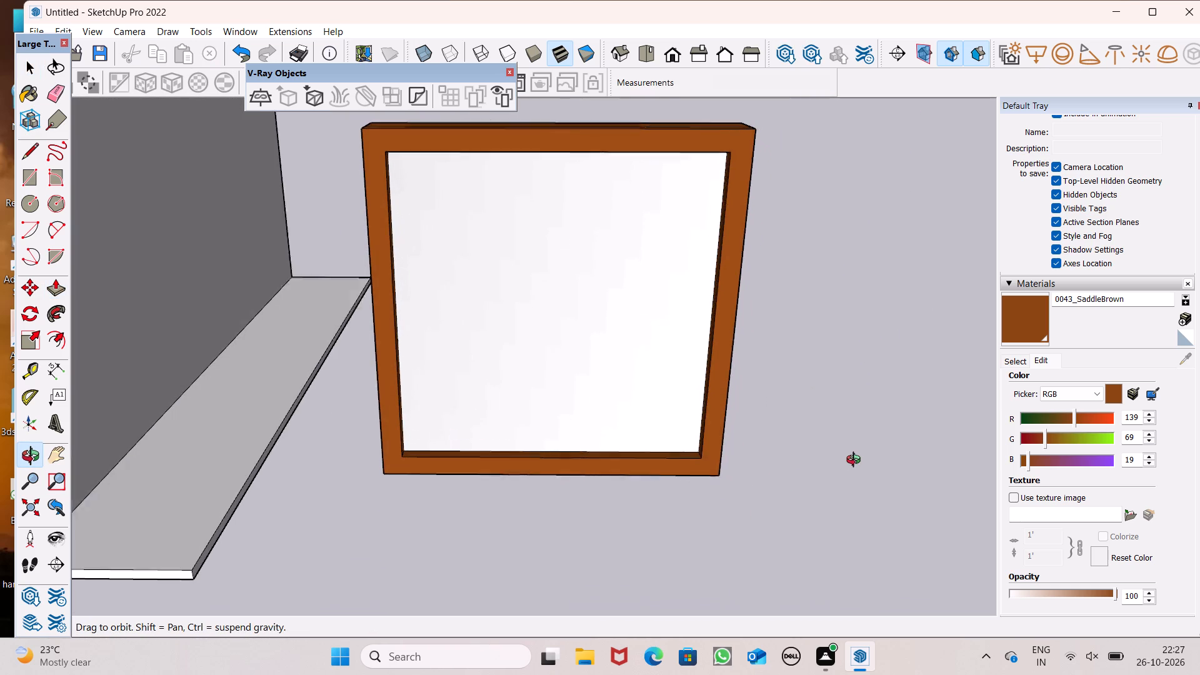
pyautogui.moveTo(856, 461); pyautogui.dragTo(861, 461, button='middle')
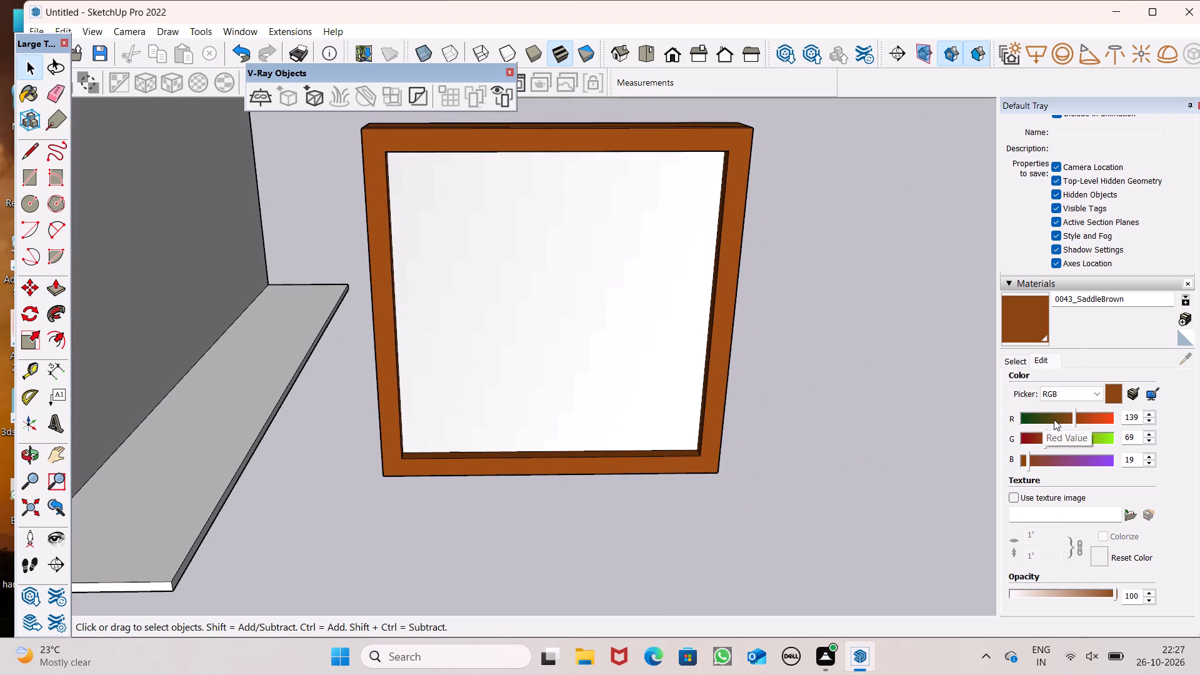
pyautogui.click(1058, 417)
# Select all connected geometry of the square panel and make it a group.
pyautogui.scroll(-6, 701, 334)
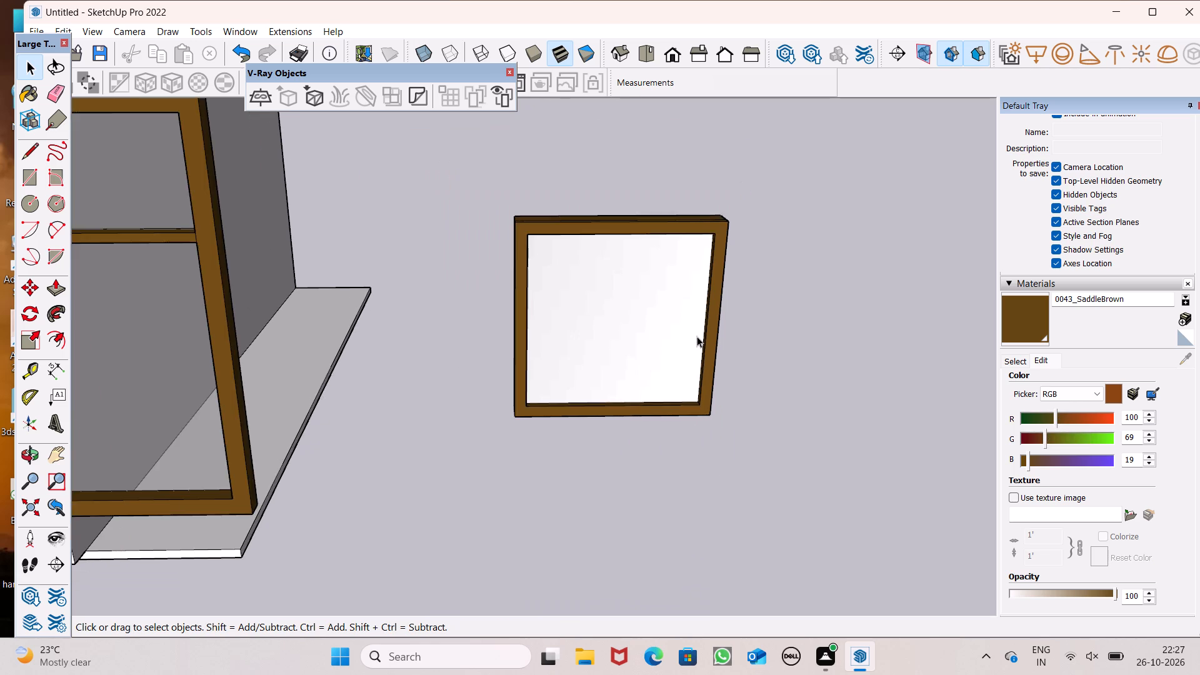
pyautogui.scroll(-8, 697, 337)
pyautogui.press('space')
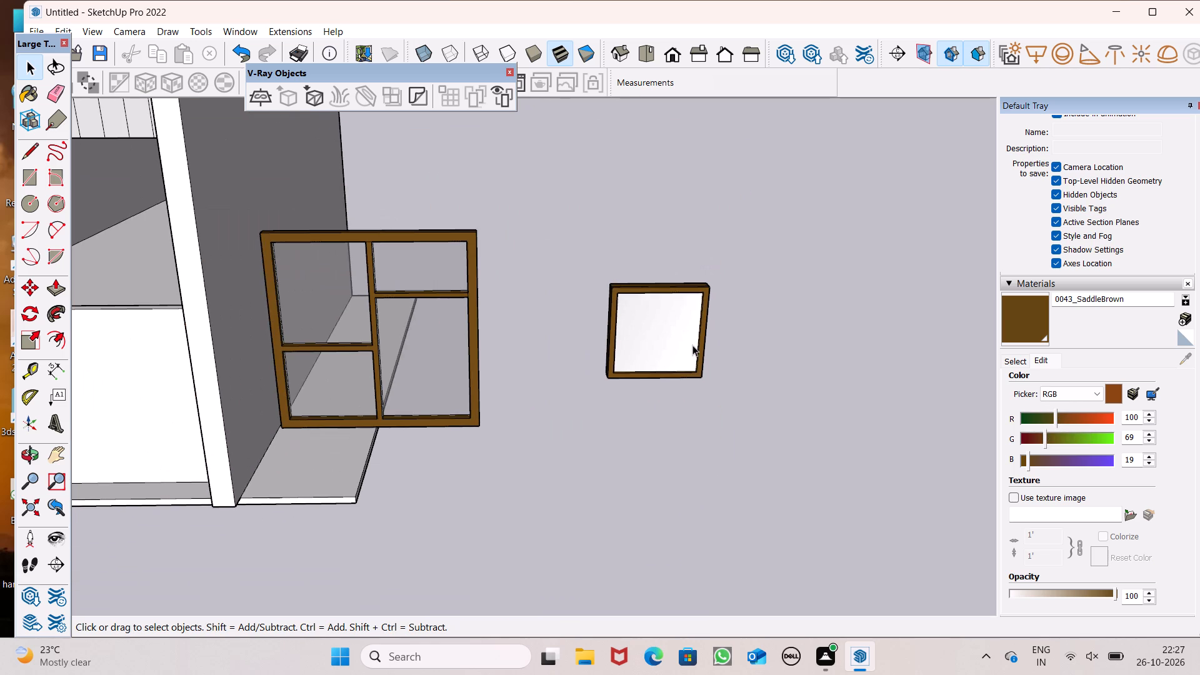
pyautogui.tripleClick(692, 345)
pyautogui.rightClick(692, 345)
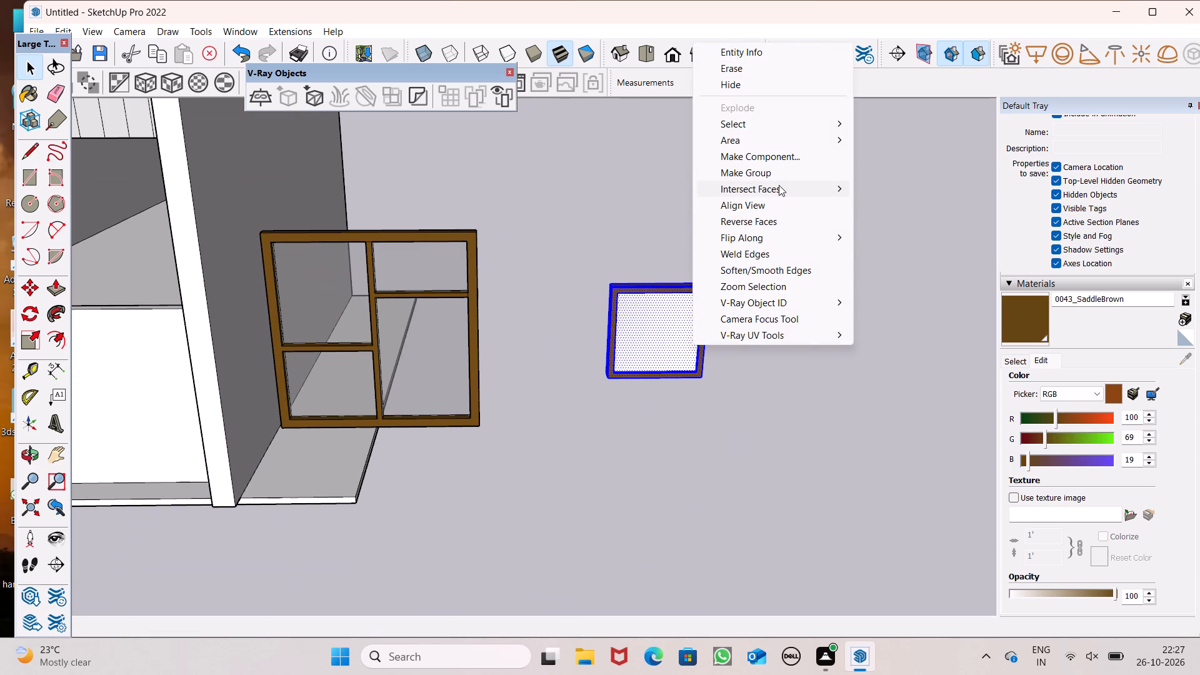
pyautogui.click(781, 170)
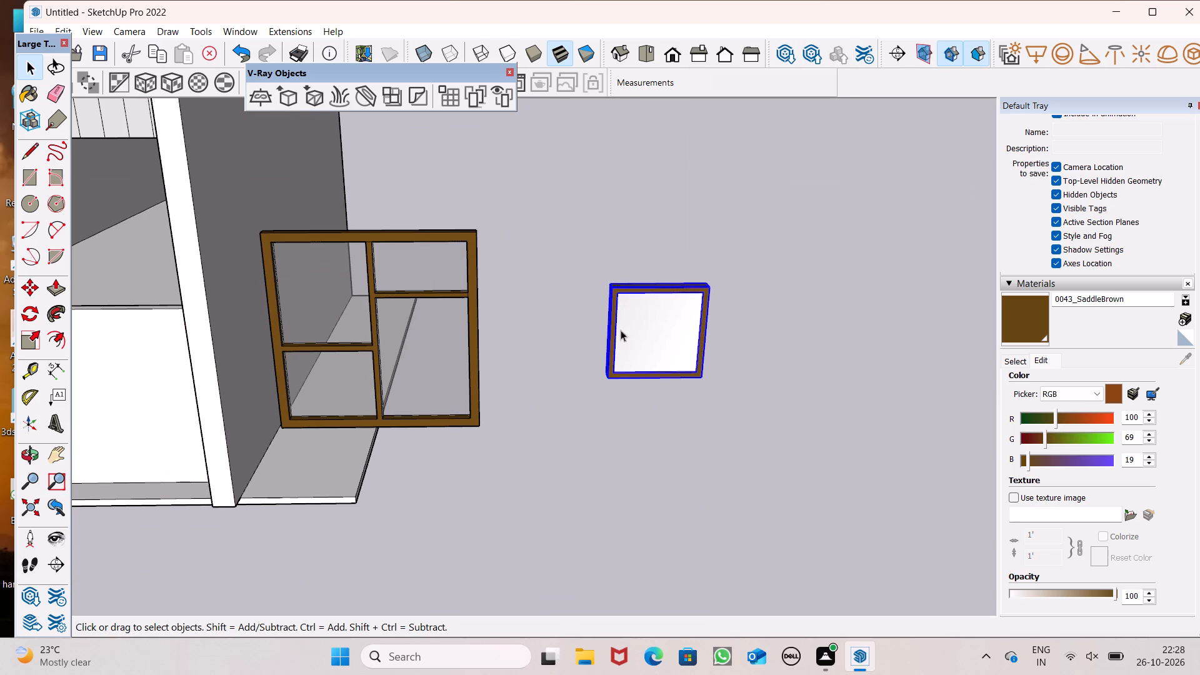
# Select all connected geometry of the divided window and make it a group.
pyautogui.click(537, 208)
pyautogui.tripleClick(471, 279)
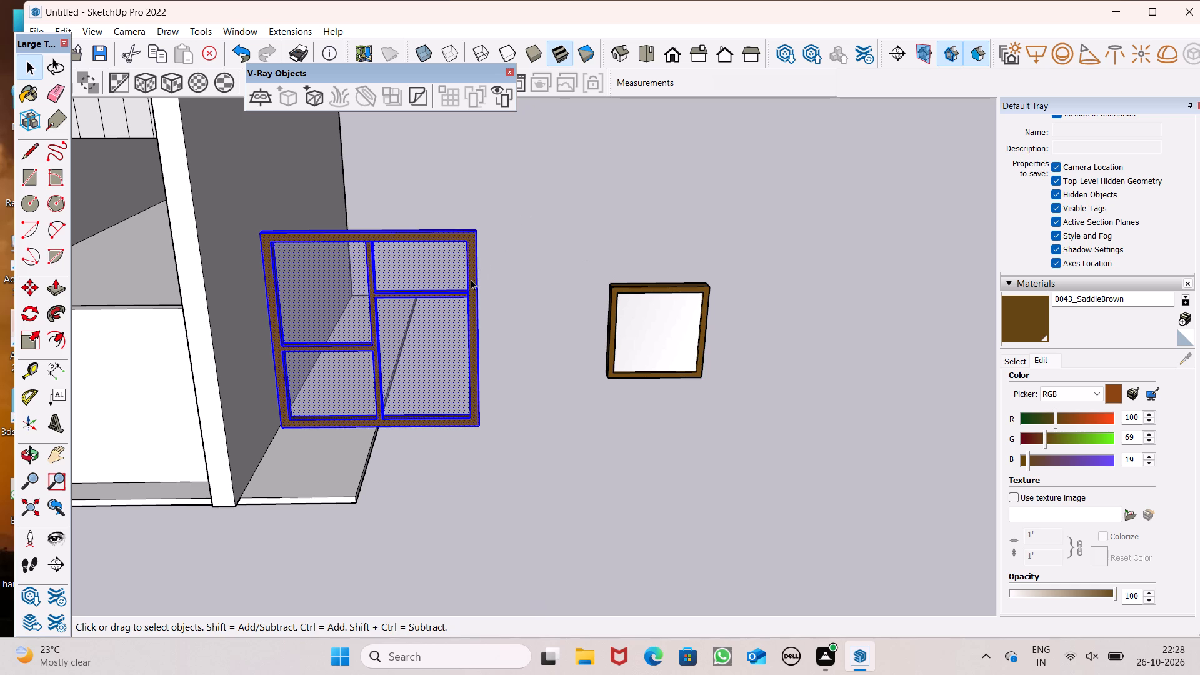
pyautogui.rightClick(471, 279)
pyautogui.click(517, 411)
# Move the divided window group from beside the house to the opening below the vertical-panelled wall.
pyautogui.scroll(-7, 605, 261)
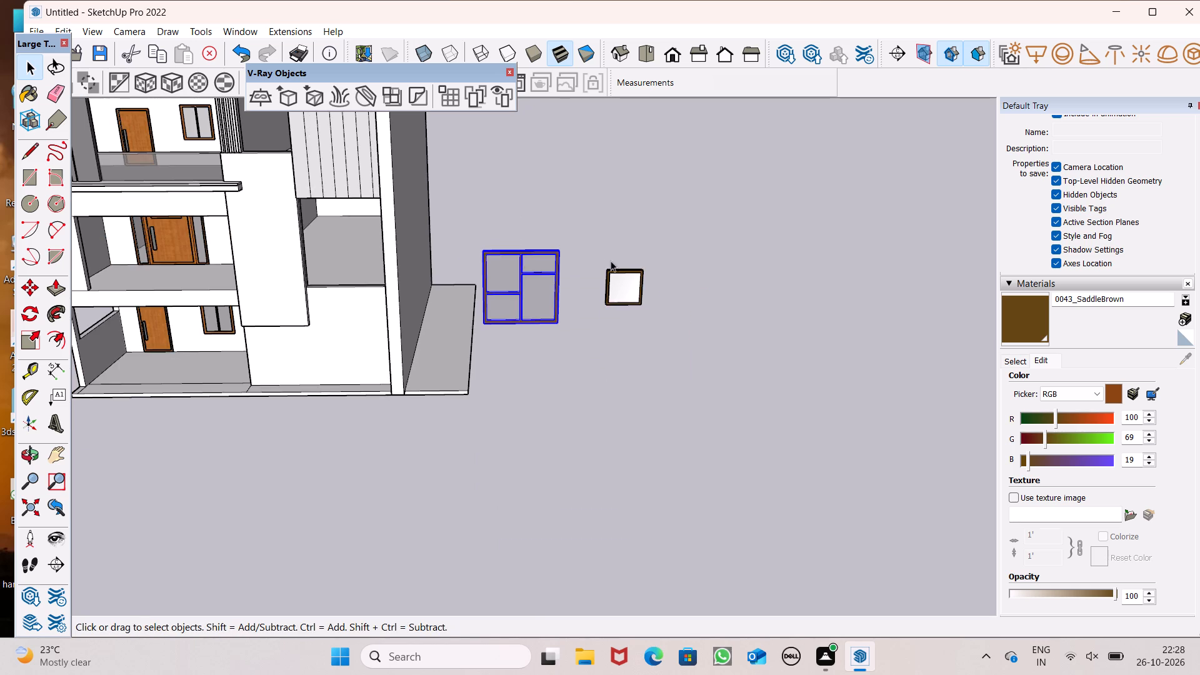
pyautogui.scroll(-2, 604, 274)
pyautogui.moveTo(557, 275); pyautogui.dragTo(556, 211, button='middle')
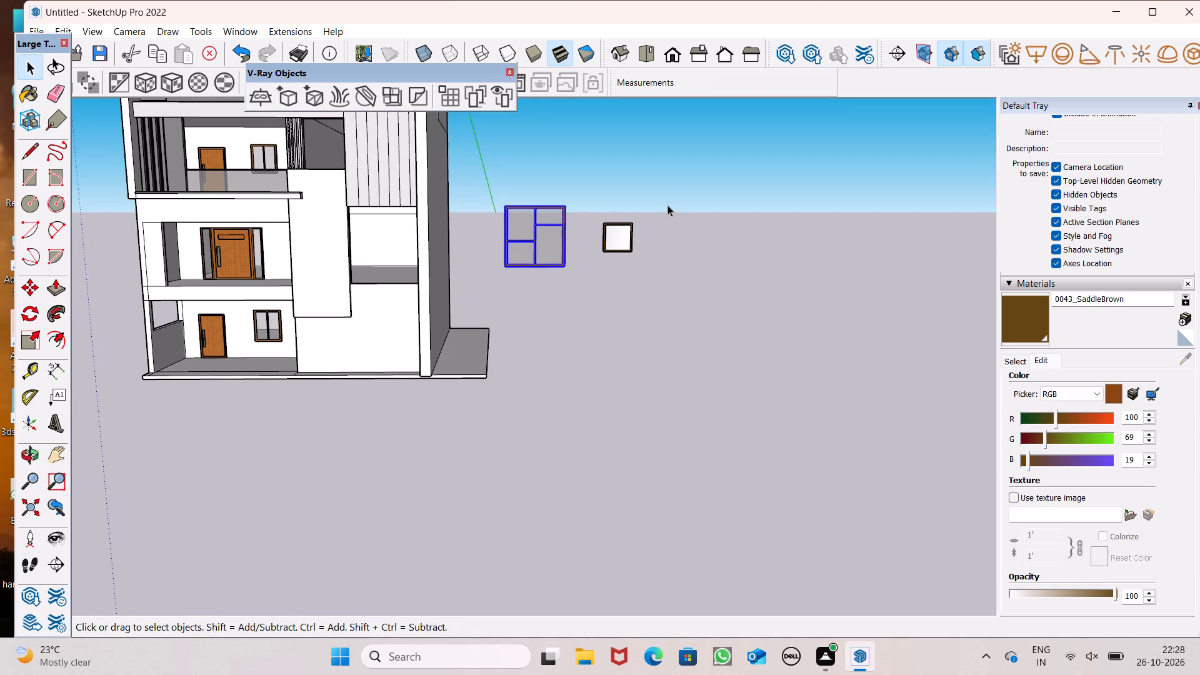
pyautogui.press('m')
pyautogui.press('Return')
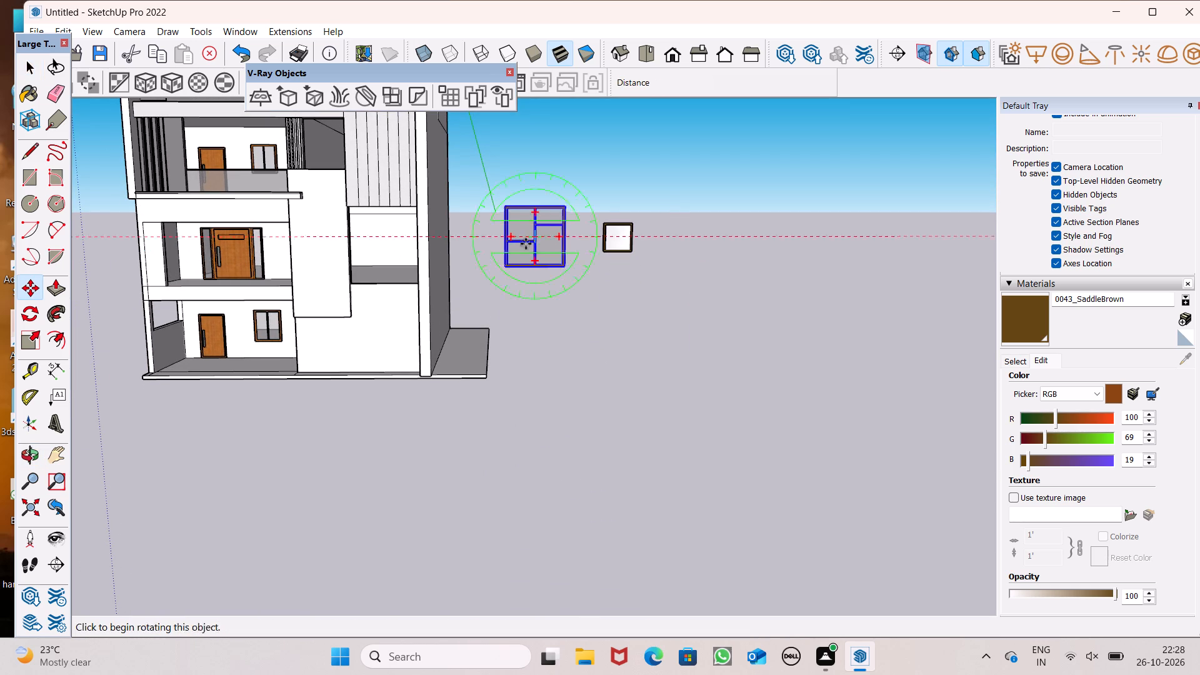
pyautogui.moveTo(567, 272); pyautogui.dragTo(381, 284)
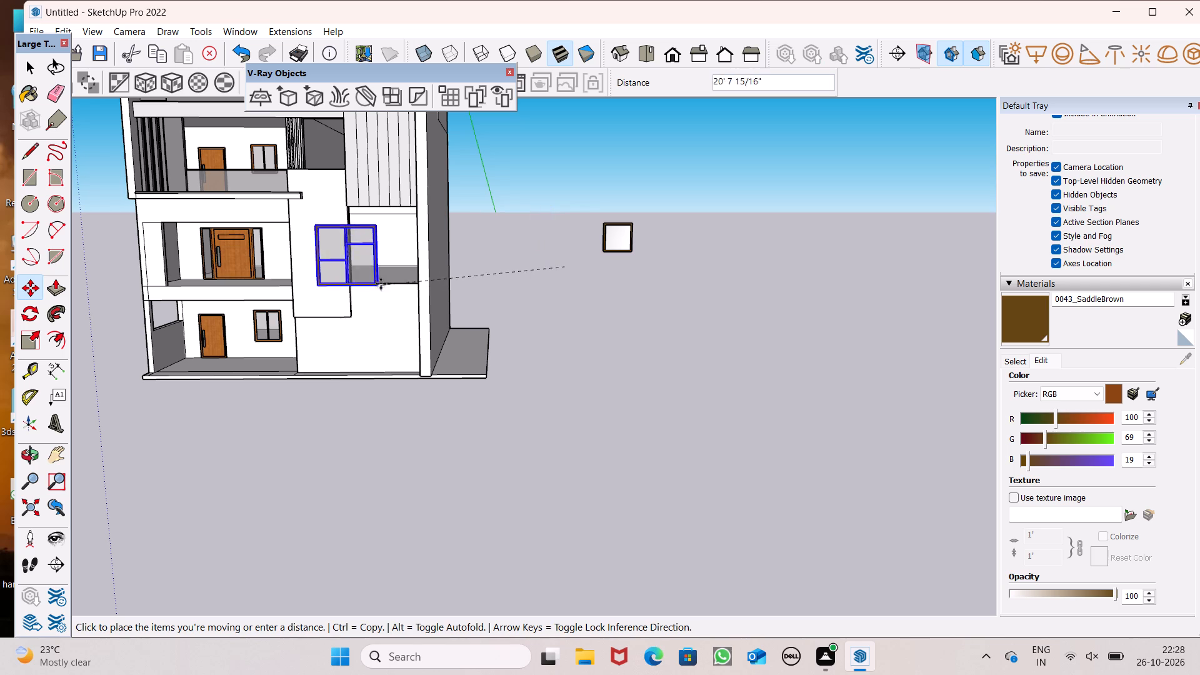
pyautogui.moveTo(381, 284); pyautogui.dragTo(419, 257)
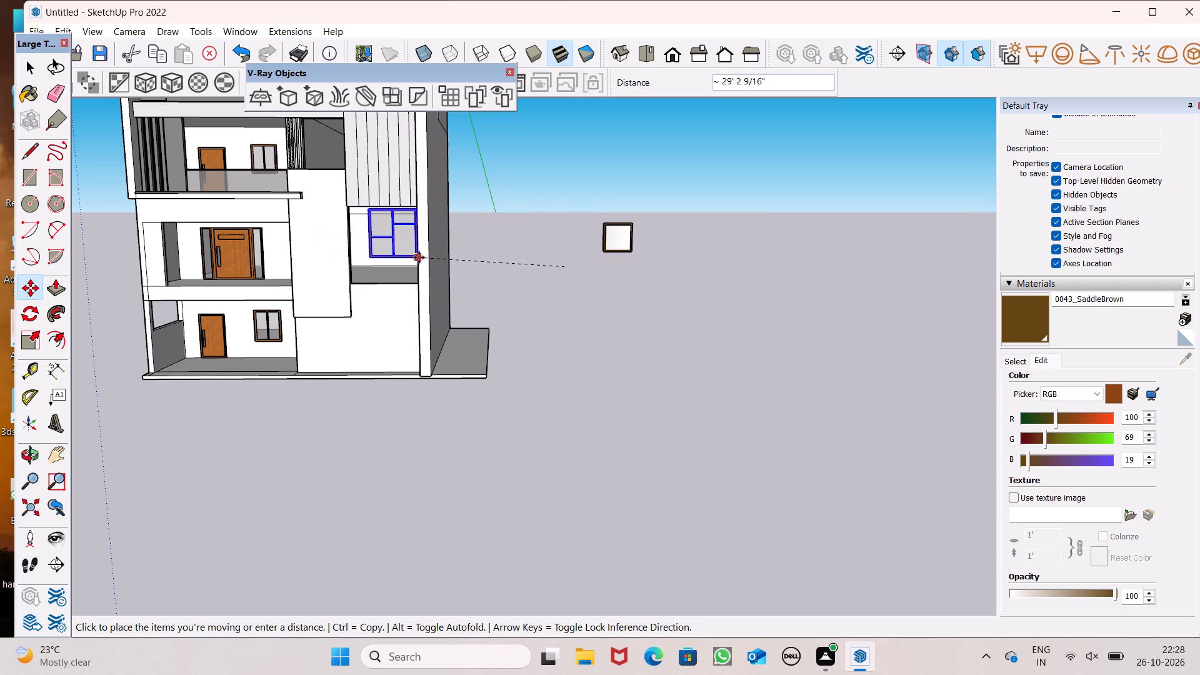
pyautogui.moveTo(419, 257); pyautogui.dragTo(401, 254)
# Move the divided window by its lower right corner against the end wall of the opening below the vertical panels.
pyautogui.scroll(8, 400, 247)
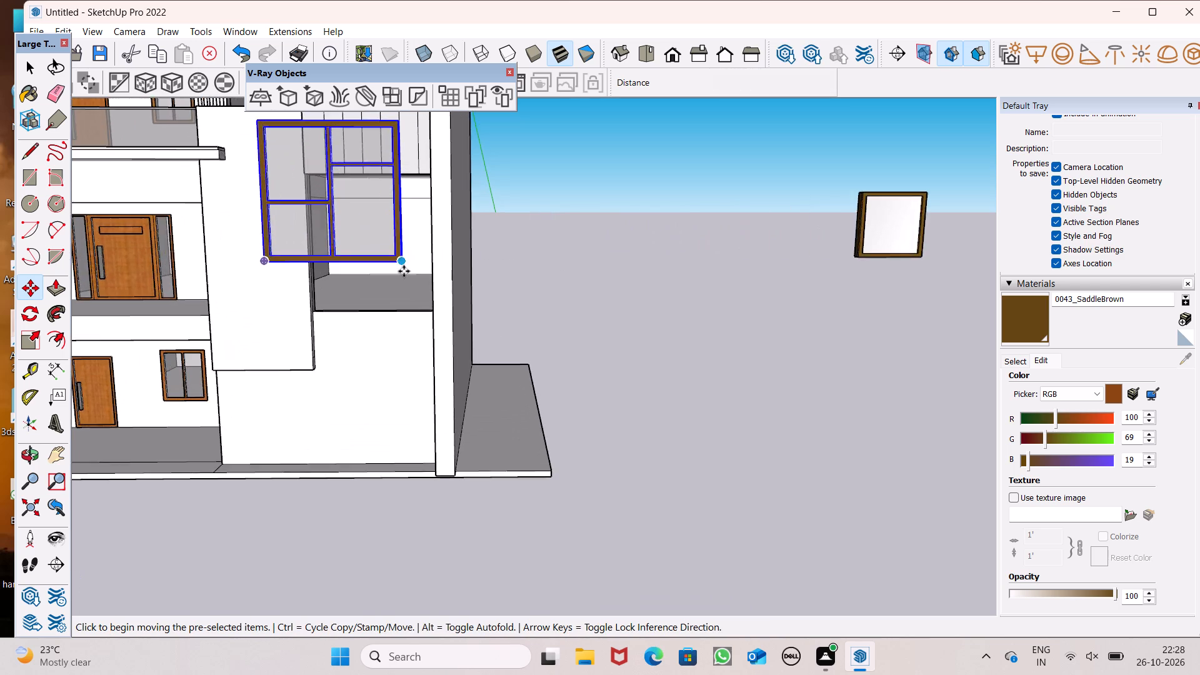
pyautogui.scroll(1, 406, 274)
pyautogui.moveTo(406, 274); pyautogui.dragTo(471, 365, button='middle')
pyautogui.scroll(-1, 537, 345)
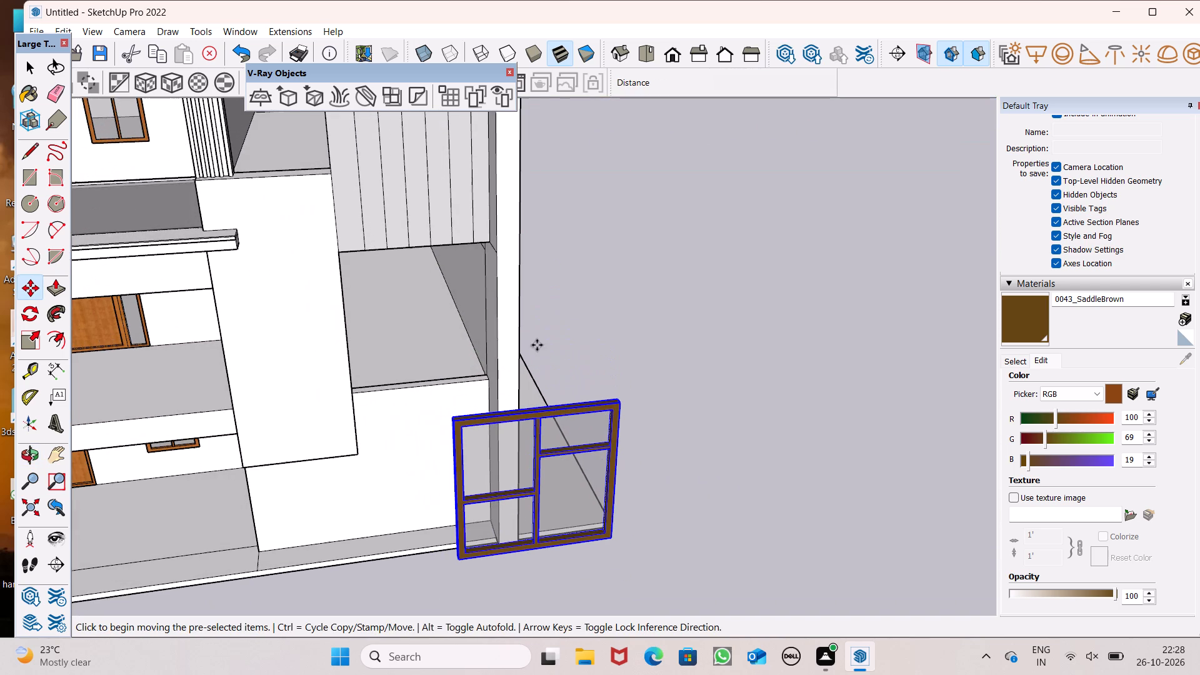
pyautogui.moveTo(616, 541); pyautogui.dragTo(441, 456)
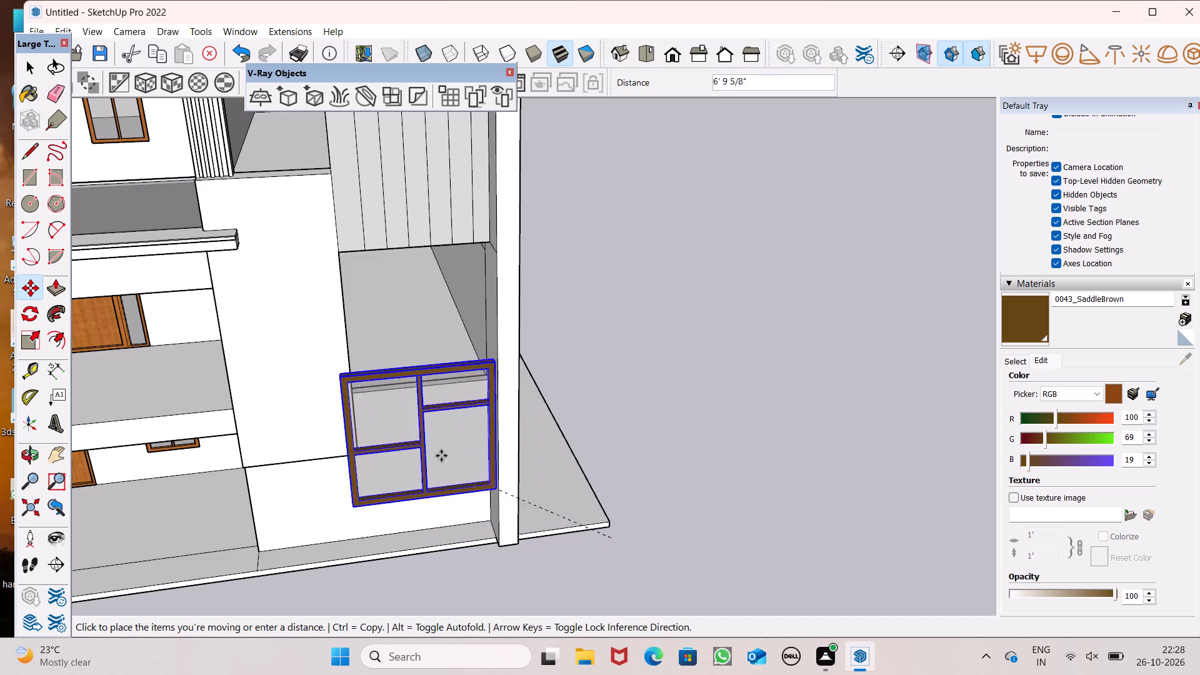
pyautogui.moveTo(441, 456); pyautogui.dragTo(498, 294)
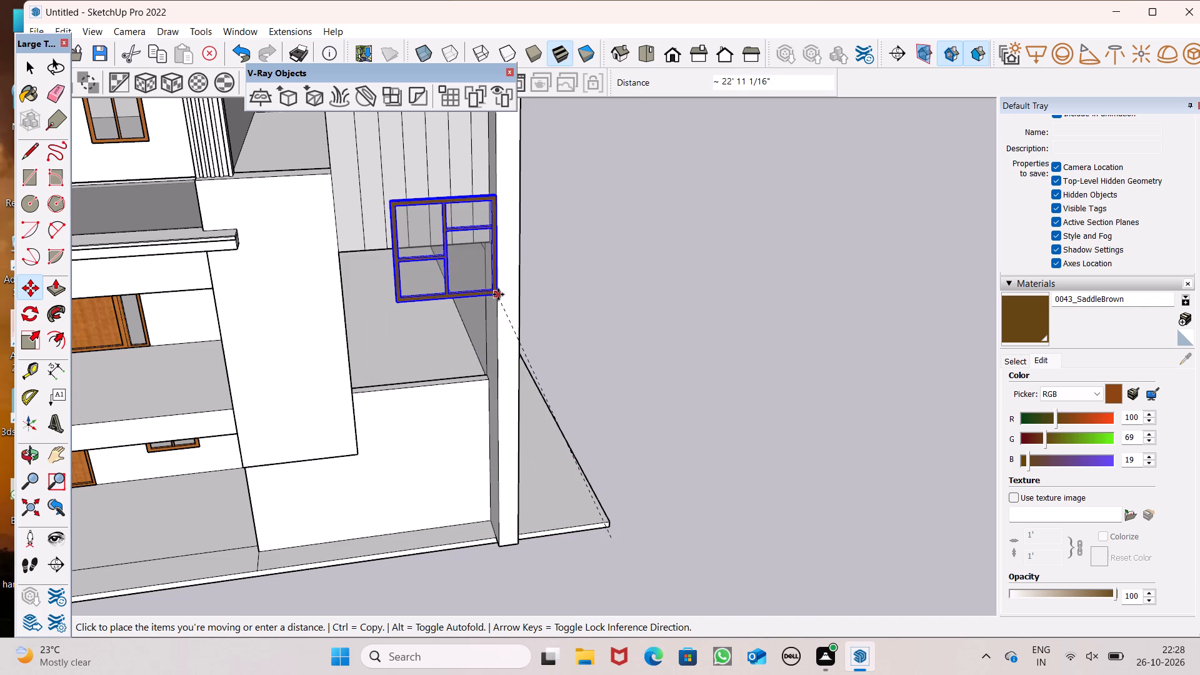
pyautogui.moveTo(498, 294); pyautogui.dragTo(491, 296)
# Move the divided window by its lower right corner toward the inner wall edge above the opening's parapet.
pyautogui.moveTo(489, 335); pyautogui.dragTo(577, 396, button='middle')
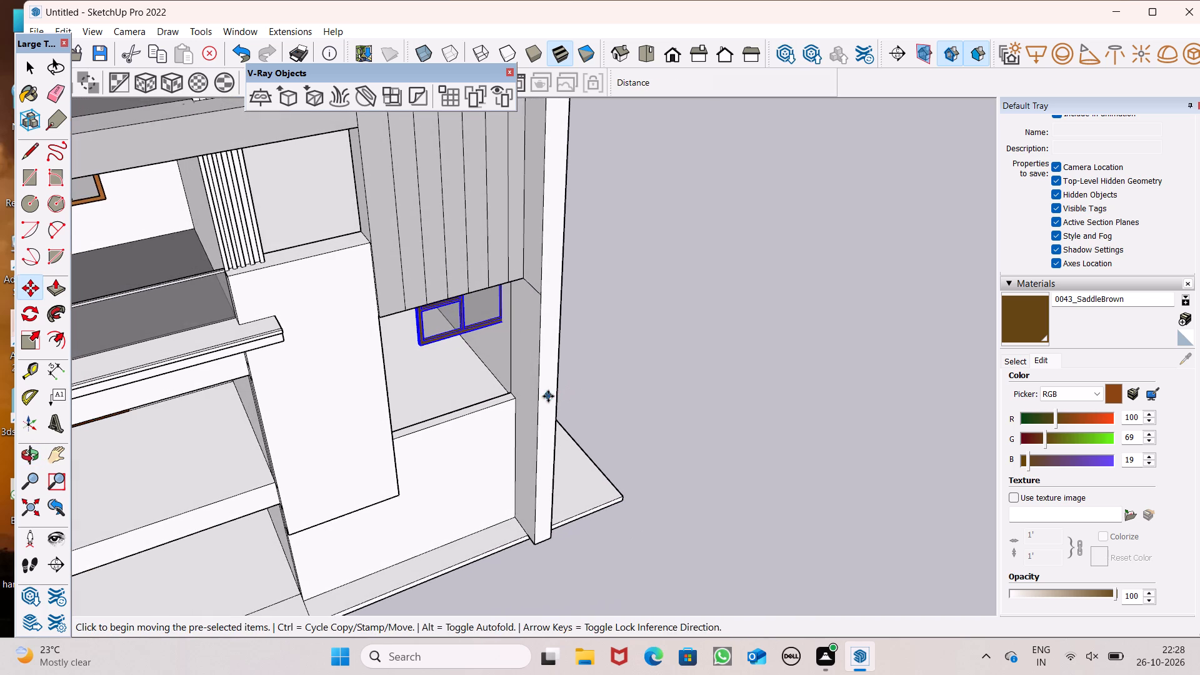
pyautogui.scroll(1, 527, 371)
pyautogui.scroll(7, 494, 314)
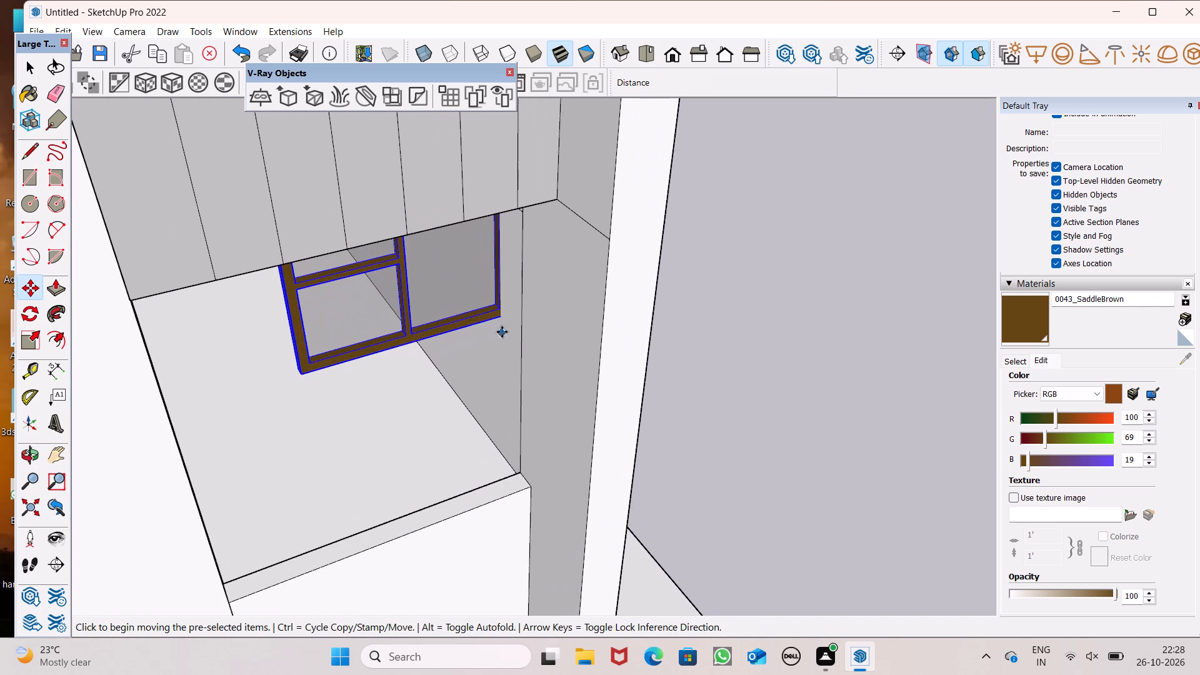
pyautogui.moveTo(497, 321); pyautogui.dragTo(522, 483)
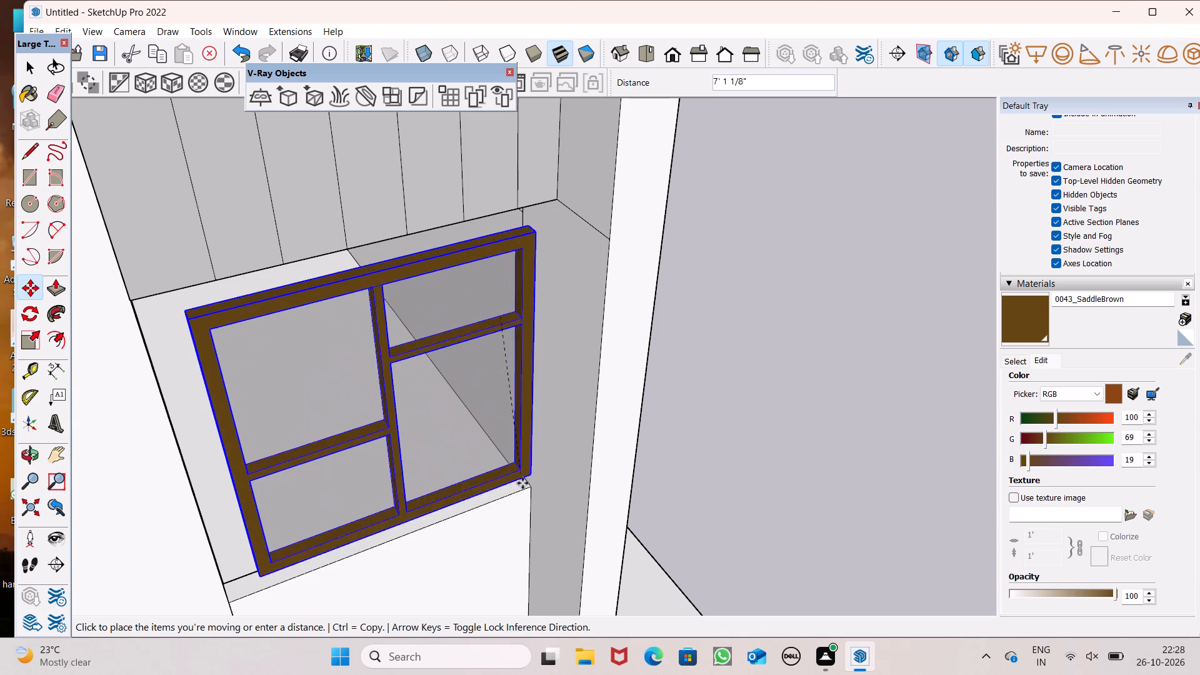
pyautogui.moveTo(522, 483); pyautogui.dragTo(513, 420)
# Move the divided window by its lower right corner about 3' 10 5/8" toward the end wall above the parapet.
pyautogui.moveTo(533, 480); pyautogui.dragTo(506, 356, button='middle')
pyautogui.scroll(1, 506, 356)
pyautogui.scroll(-4, 523, 353)
pyautogui.scroll(4, 533, 441)
pyautogui.moveTo(516, 371); pyautogui.dragTo(546, 416)
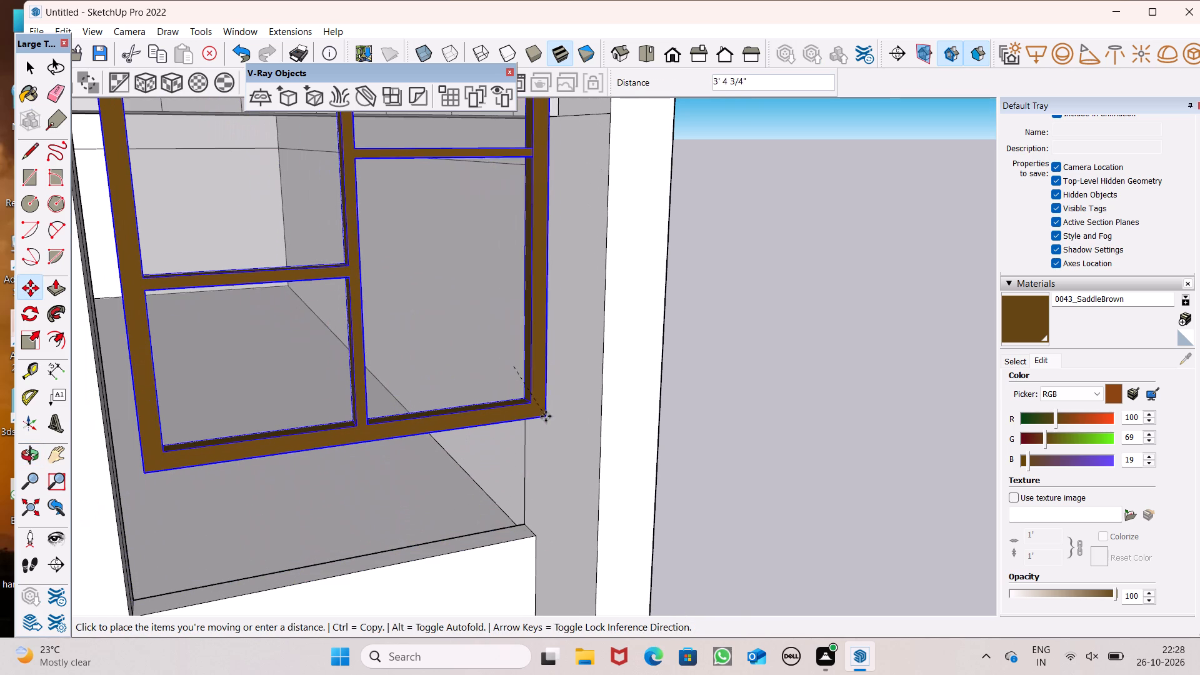
pyautogui.moveTo(546, 416); pyautogui.dragTo(529, 426)
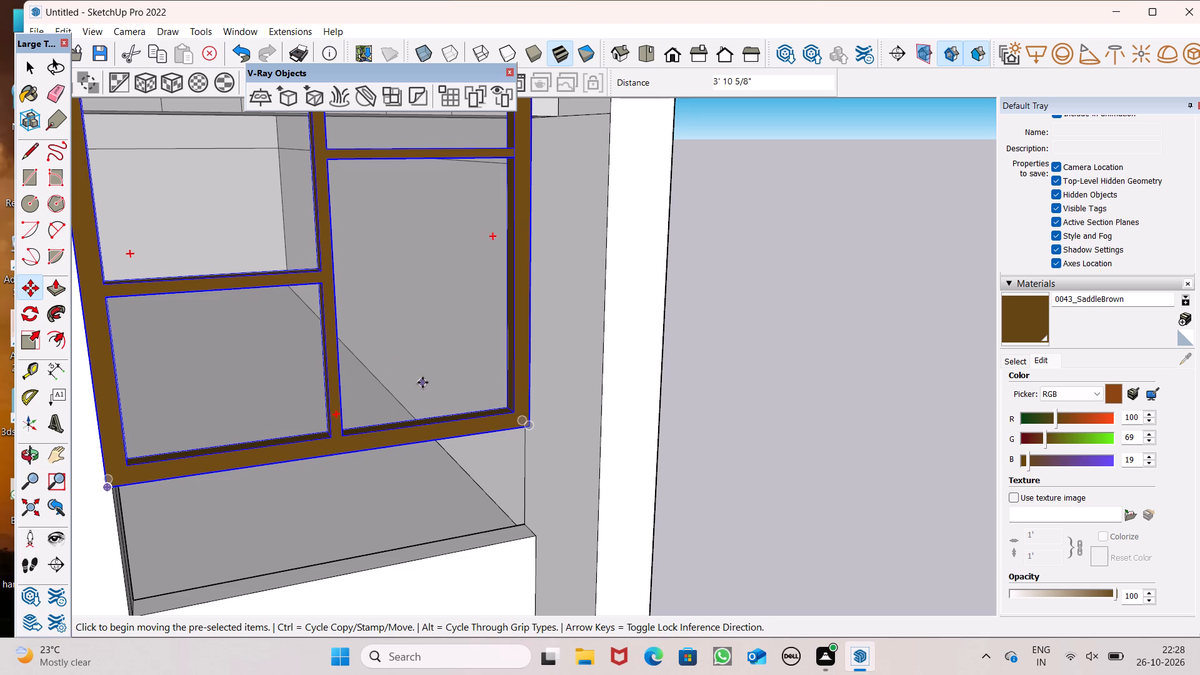
# Move the divided window by its lower right corner to the inner end wall behind the vertical panels.
pyautogui.scroll(-2, 467, 332)
pyautogui.moveTo(478, 383); pyautogui.dragTo(547, 434, button='middle')
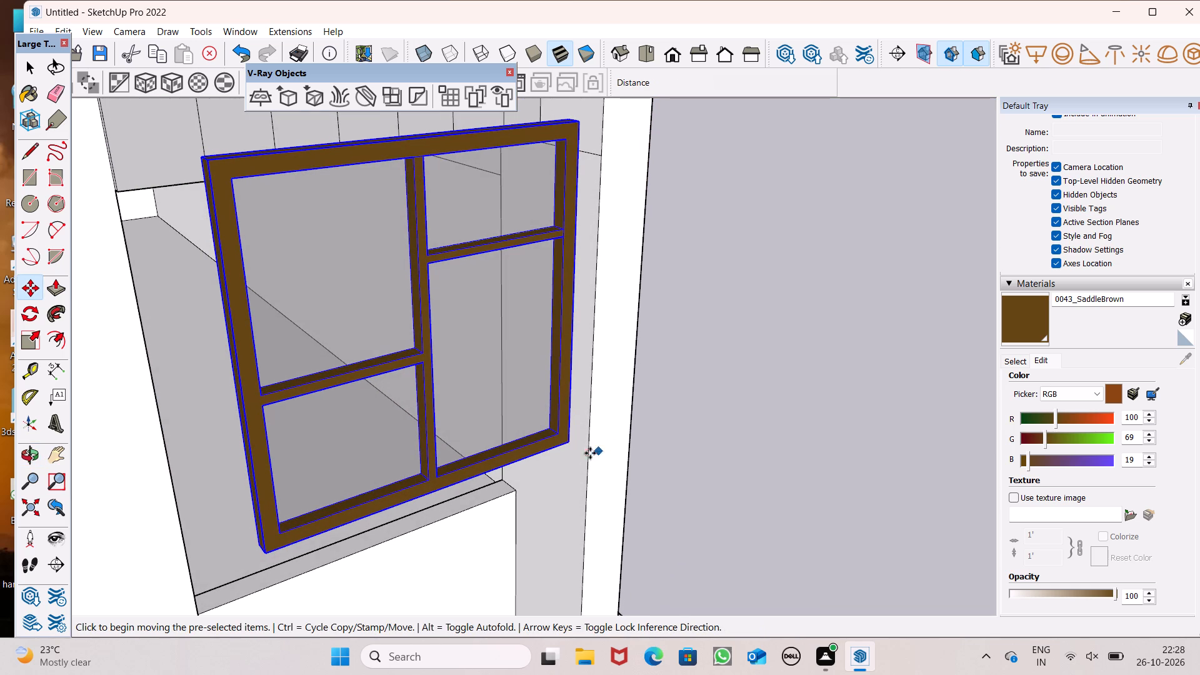
pyautogui.moveTo(577, 441); pyautogui.dragTo(514, 321)
pyautogui.moveTo(532, 472); pyautogui.dragTo(647, 361, button='middle')
pyautogui.scroll(1, 677, 352)
pyautogui.scroll(-4, 312, 363)
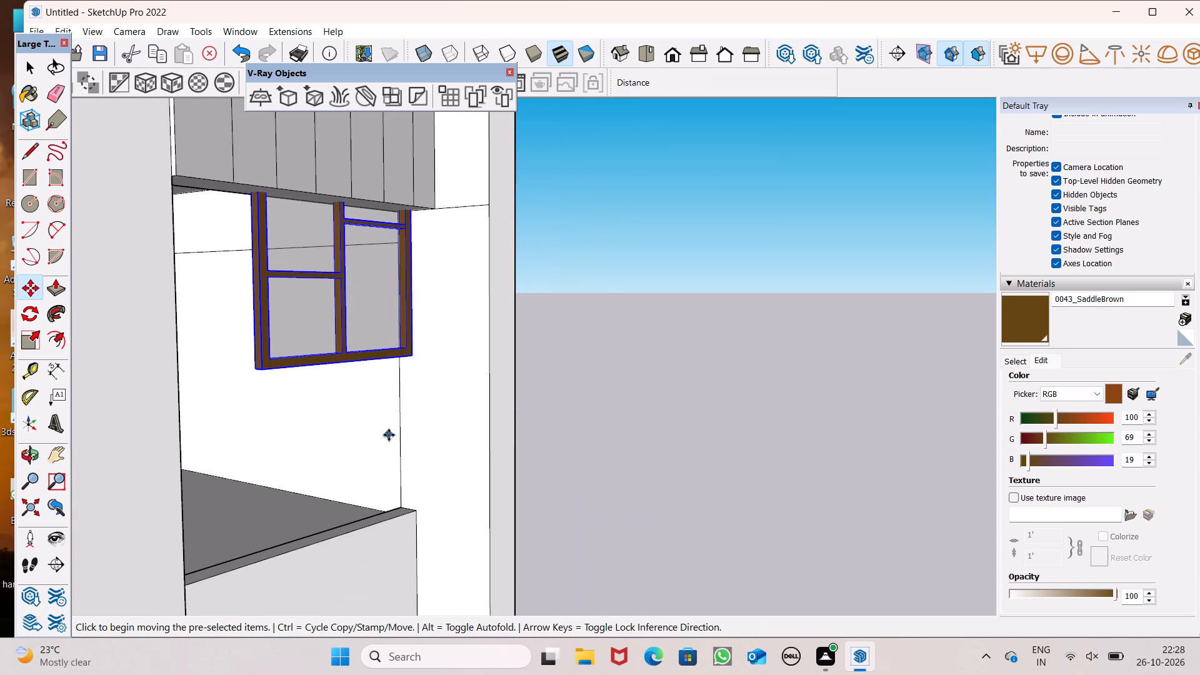
# Move the divided window down about 5' 5" so its lower right corner sits on the parapet's end.
pyautogui.moveTo(412, 359); pyautogui.dragTo(407, 506)
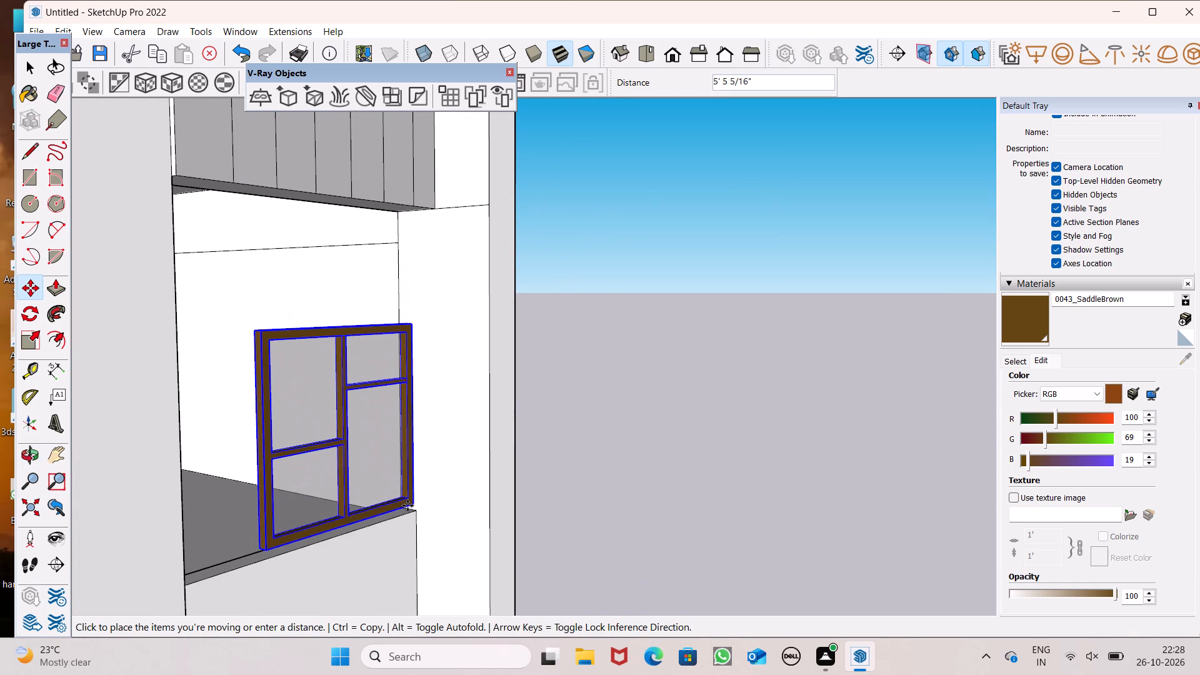
pyautogui.moveTo(407, 506); pyautogui.dragTo(409, 512)
# Scale the divided window along the red axis until it spans the full width of the opening.
pyautogui.moveTo(437, 519); pyautogui.dragTo(165, 537, button='middle')
pyautogui.scroll(1, 165, 537)
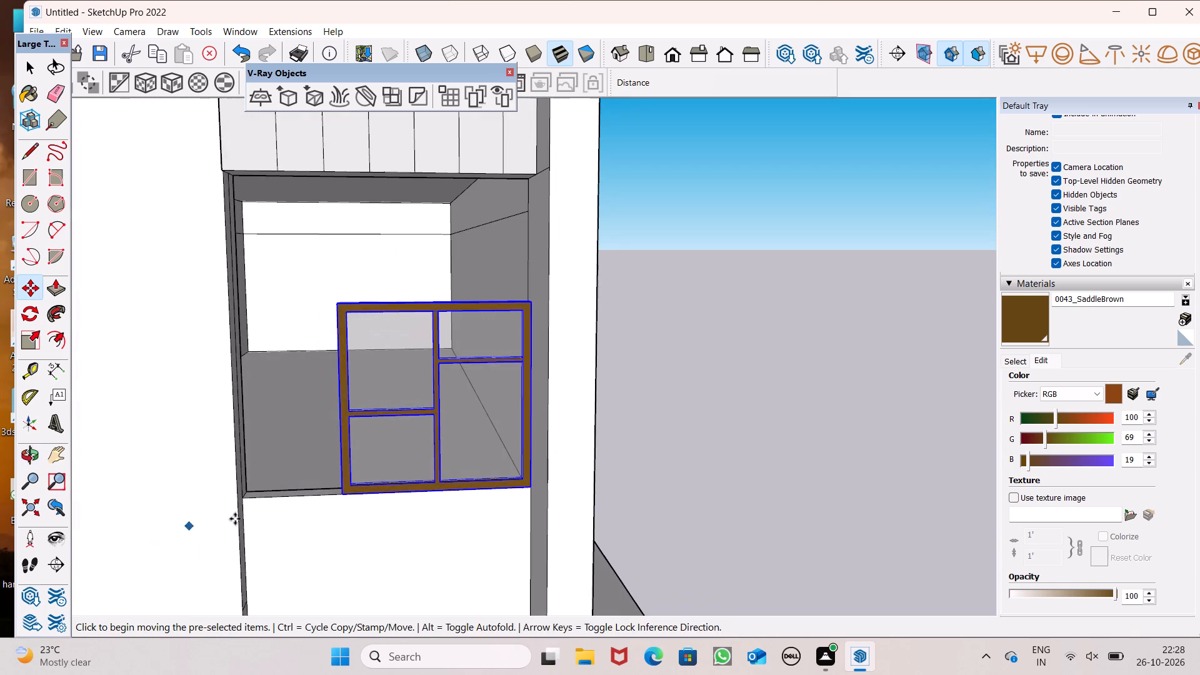
pyautogui.scroll(7, 484, 444)
pyautogui.scroll(-5, 524, 470)
pyautogui.moveTo(551, 485); pyautogui.dragTo(727, 476, button='middle')
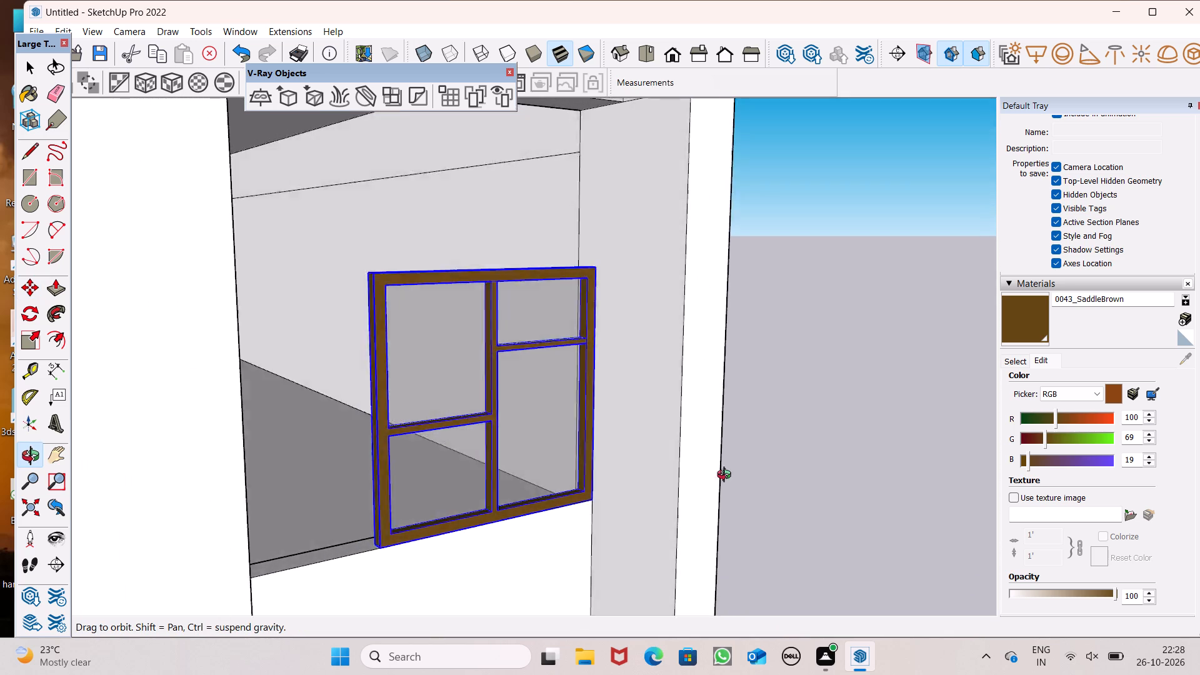
pyautogui.moveTo(727, 476); pyautogui.dragTo(732, 434, button='middle')
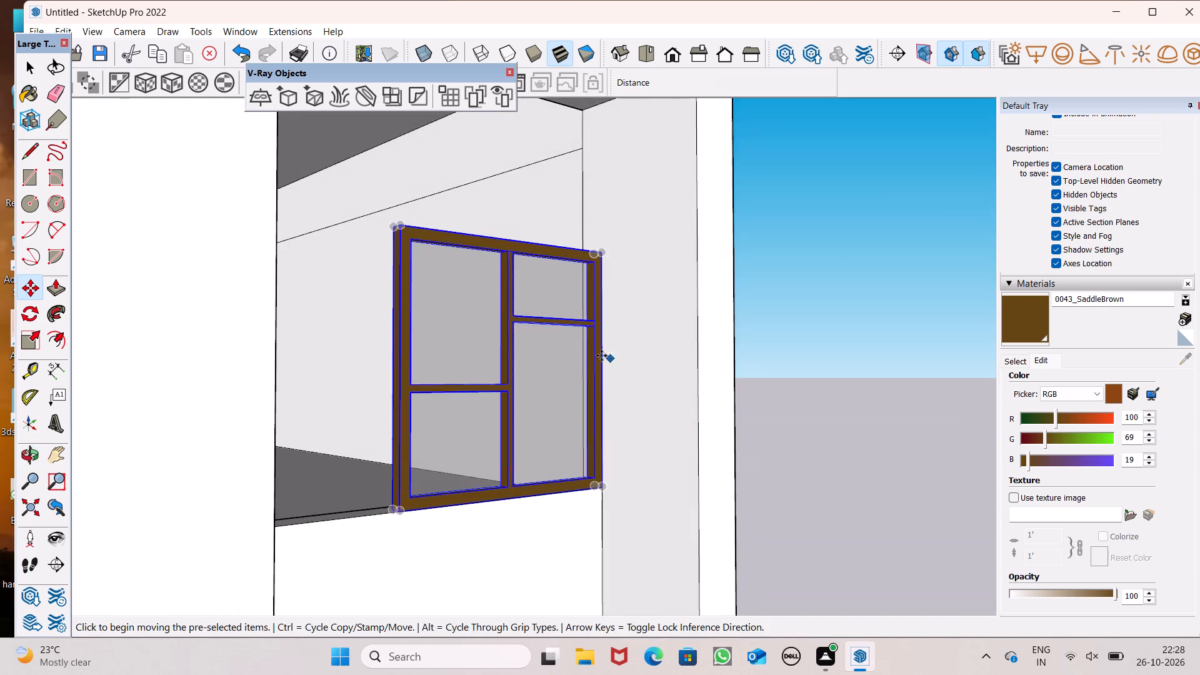
pyautogui.scroll(-7, 601, 356)
pyautogui.moveTo(566, 377); pyautogui.dragTo(477, 514, button='middle')
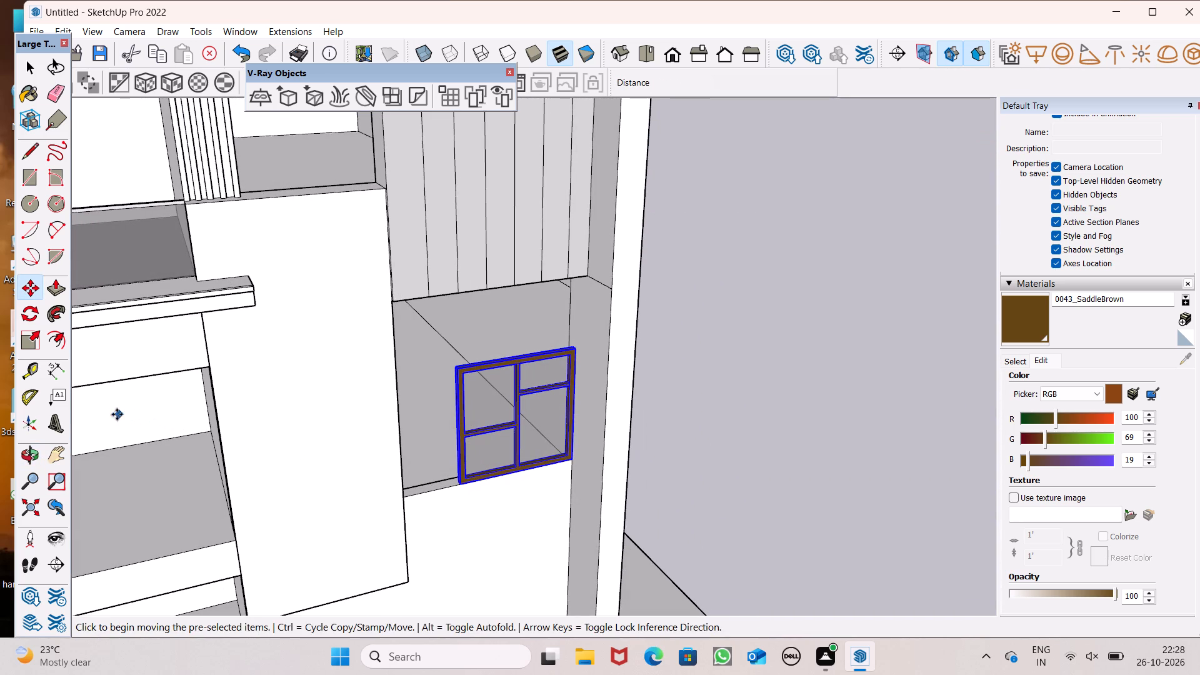
pyautogui.click(29, 342)
pyautogui.moveTo(325, 454); pyautogui.dragTo(447, 509, button='middle')
pyautogui.scroll(1, 447, 509)
pyautogui.scroll(6, 478, 464)
pyautogui.moveTo(466, 404); pyautogui.dragTo(388, 456)
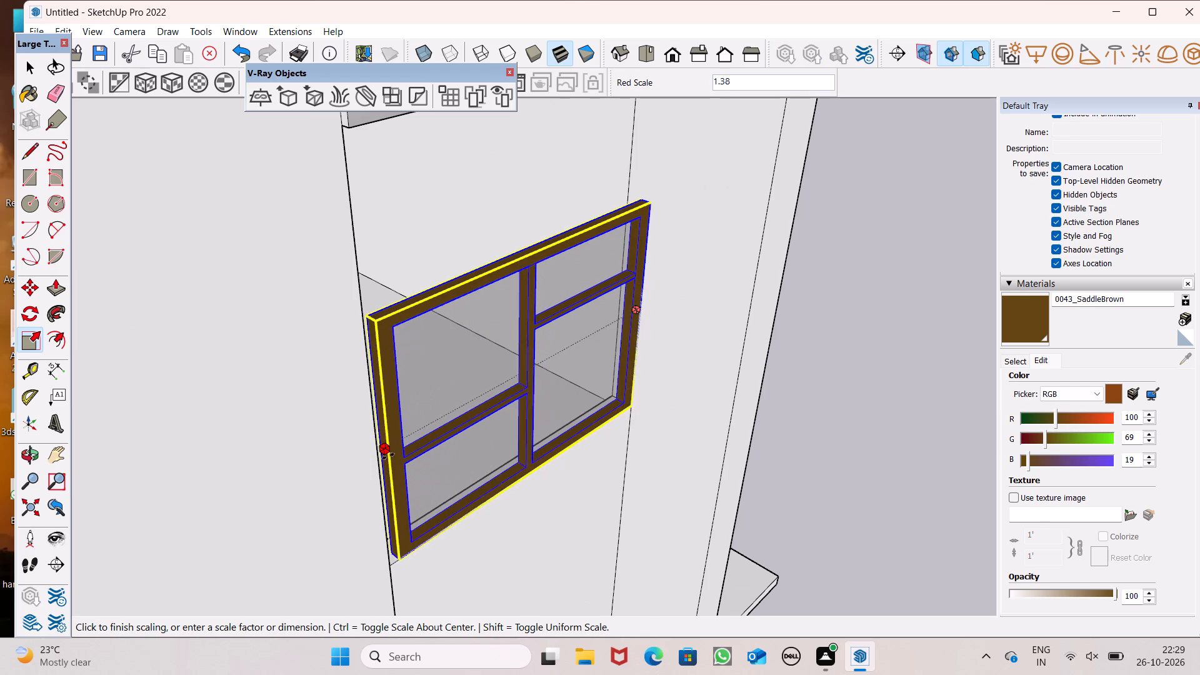
pyautogui.moveTo(388, 456); pyautogui.dragTo(377, 462)
# Scale the divided window upward along the blue axis to the underside of the vertical-panelled wall and deselect it.
pyautogui.scroll(1, 524, 458)
pyautogui.moveTo(524, 458); pyautogui.dragTo(474, 443, button='middle')
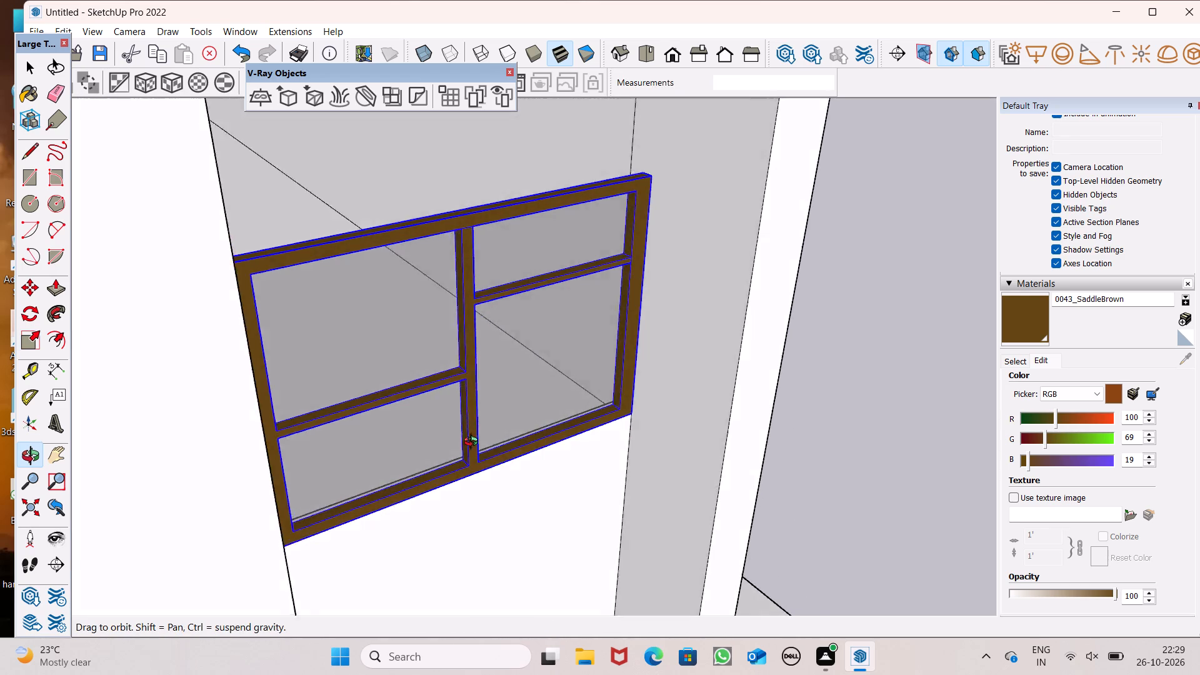
pyautogui.moveTo(474, 443); pyautogui.dragTo(546, 479, button='middle')
pyautogui.scroll(-6, 561, 471)
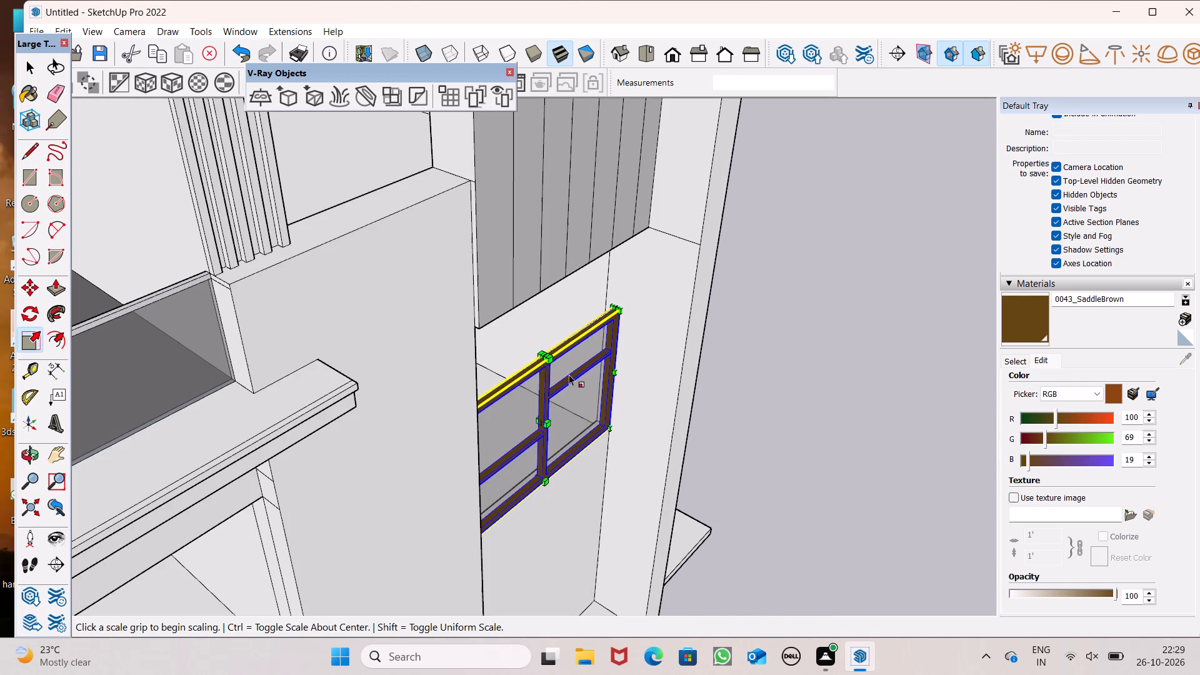
pyautogui.moveTo(562, 364); pyautogui.dragTo(566, 234, button='middle')
pyautogui.middleClick(566, 229)
pyautogui.moveTo(568, 183); pyautogui.dragTo(568, 157, button='middle')
pyautogui.middleClick(568, 149)
pyautogui.scroll(3, 564, 259)
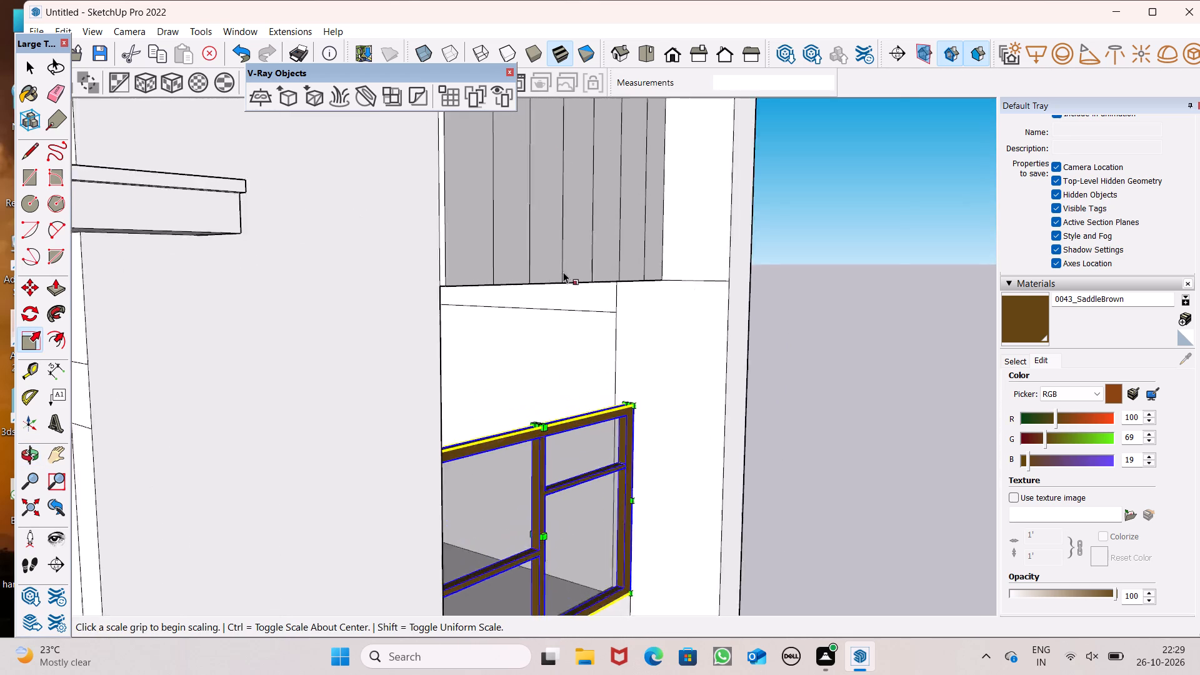
pyautogui.scroll(5, 563, 272)
pyautogui.scroll(-2, 567, 310)
pyautogui.moveTo(587, 361); pyautogui.dragTo(587, 324, button='middle')
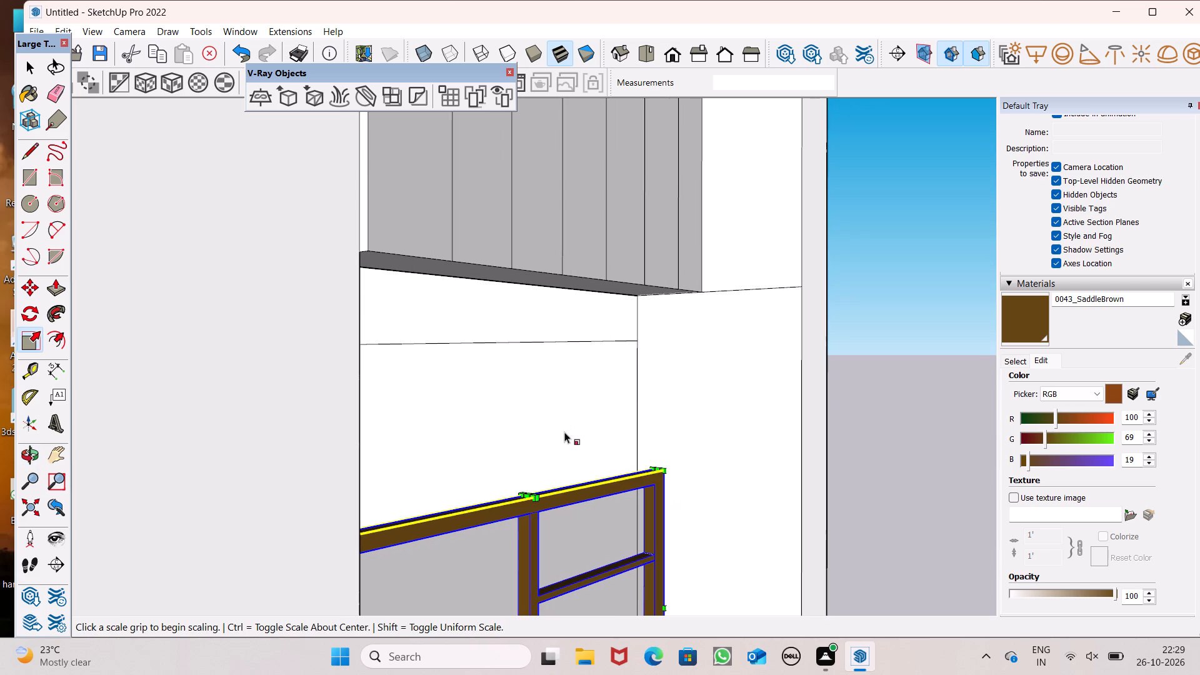
pyautogui.moveTo(527, 491); pyautogui.dragTo(536, 323)
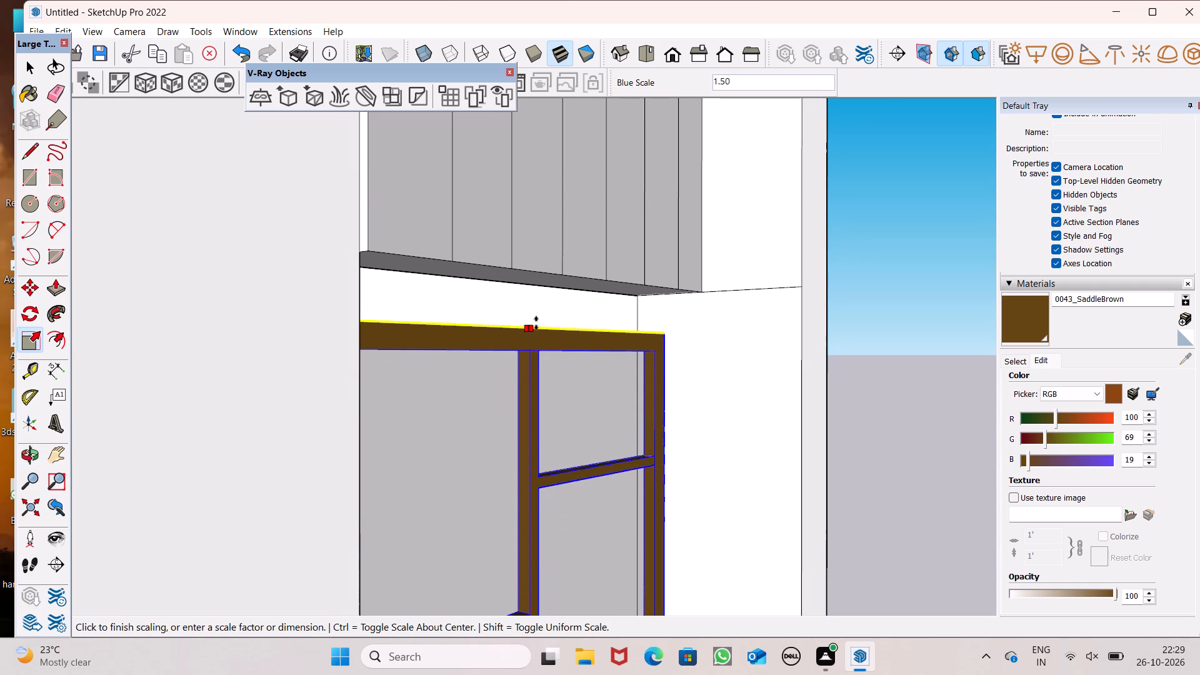
pyautogui.moveTo(536, 323); pyautogui.dragTo(539, 273)
pyautogui.scroll(-5, 524, 276)
pyautogui.moveTo(536, 326); pyautogui.dragTo(379, 457, button='middle')
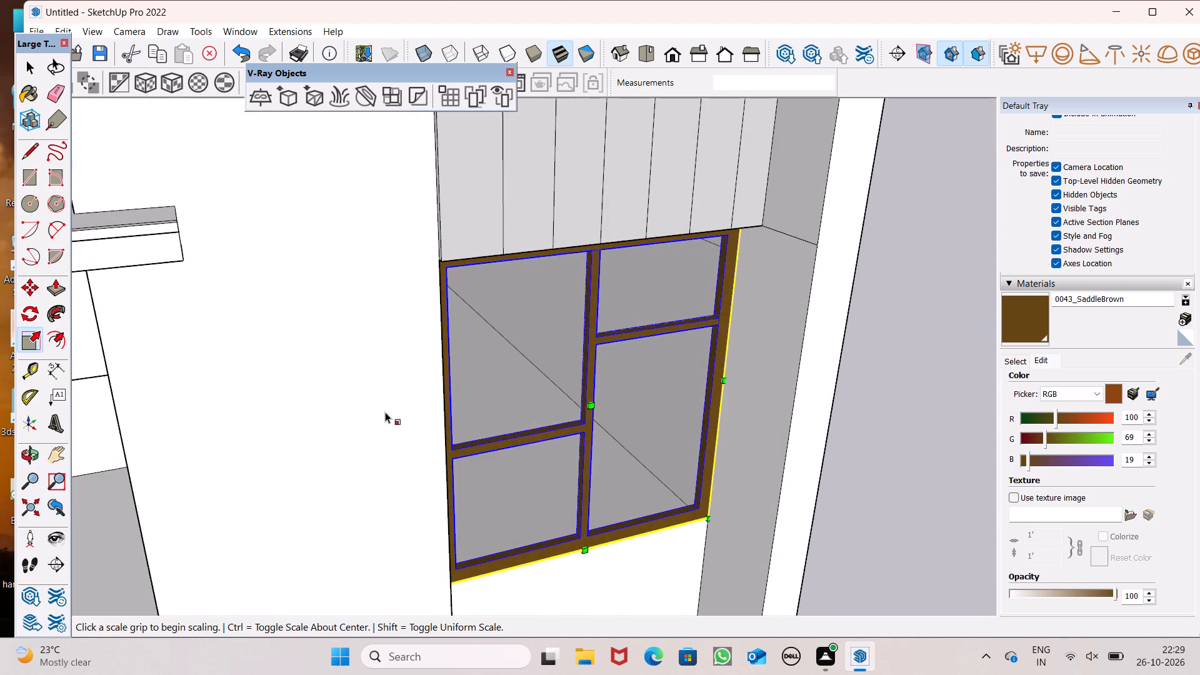
pyautogui.scroll(-11, 383, 387)
pyautogui.press('space')
pyautogui.click(727, 422)
pyautogui.scroll(-4, 506, 341)
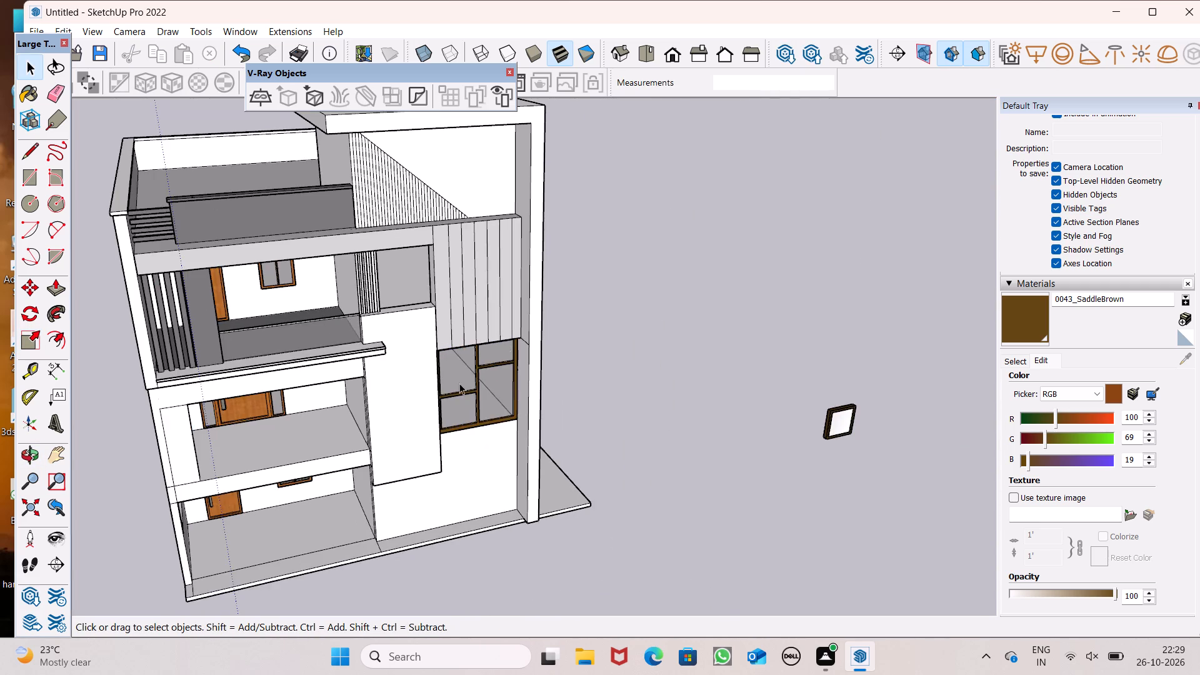
# Move the small square window about 44' from beside the house to the upper-floor opening next to the vertical panels.
pyautogui.moveTo(456, 383); pyautogui.dragTo(309, 382, button='middle')
pyautogui.scroll(-1, 876, 120)
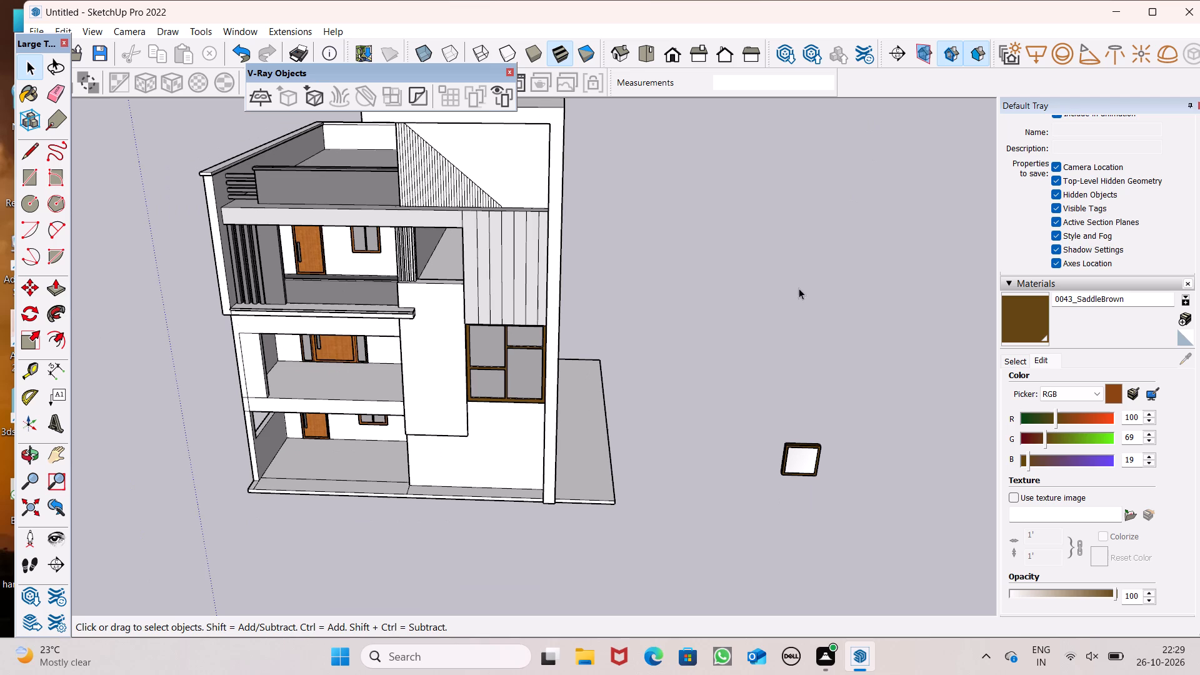
pyautogui.scroll(-1, 799, 304)
pyautogui.click(812, 453)
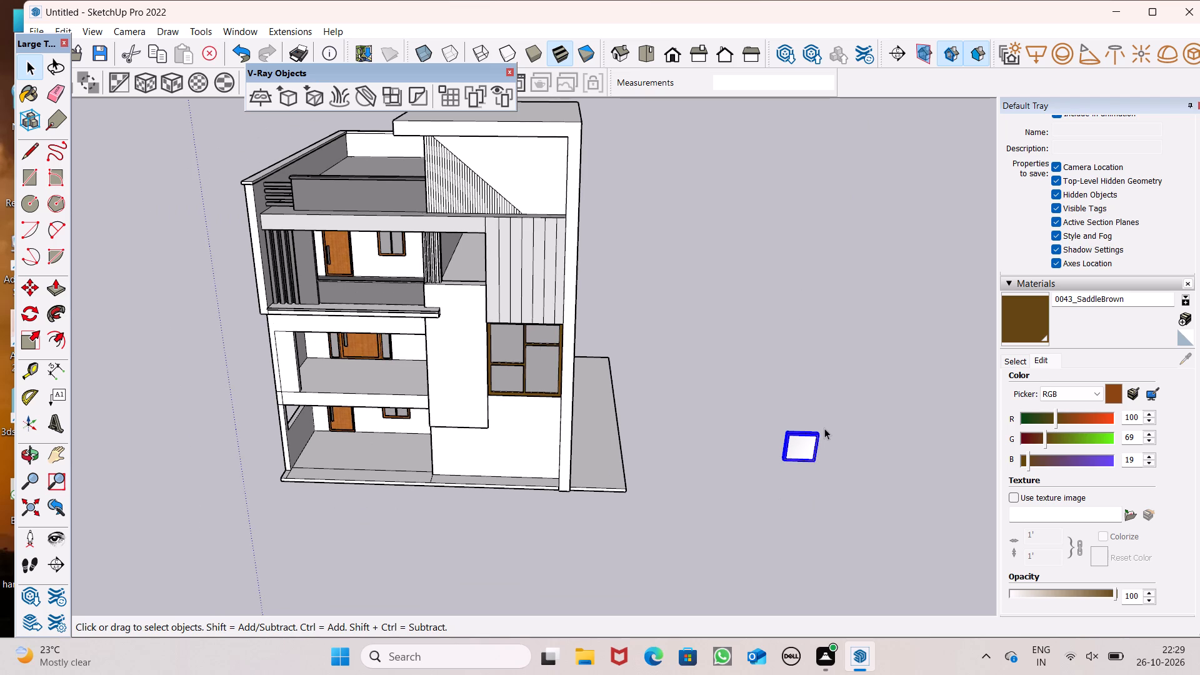
pyautogui.press('m')
pyautogui.press('Return')
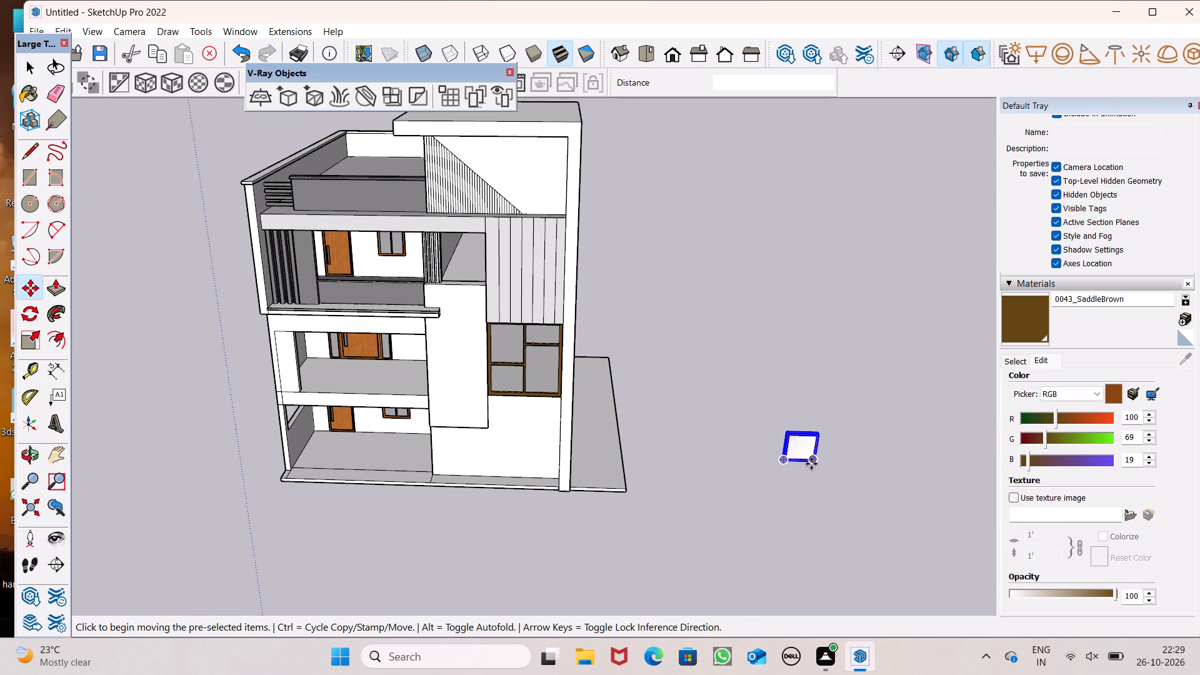
pyautogui.moveTo(811, 464); pyautogui.dragTo(492, 283)
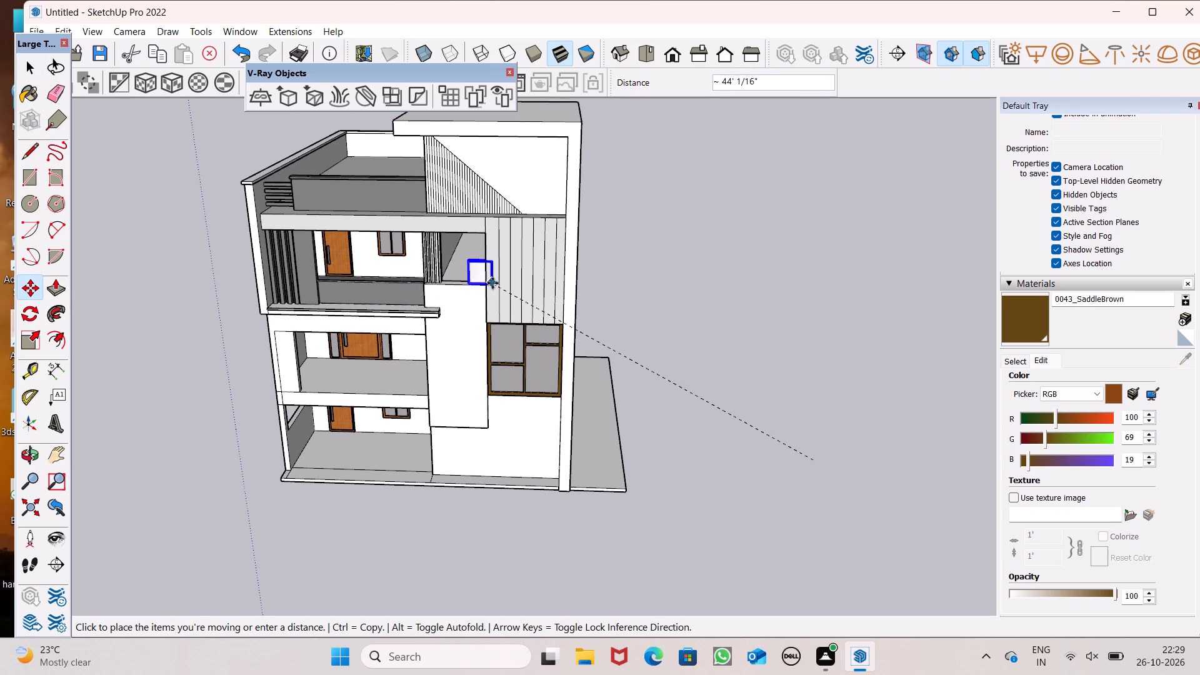
pyautogui.moveTo(492, 283); pyautogui.dragTo(482, 277)
# Move the square window by its lower right corner about 1' 8 7/8" to the ledge's inner corner.
pyautogui.scroll(4, 466, 267)
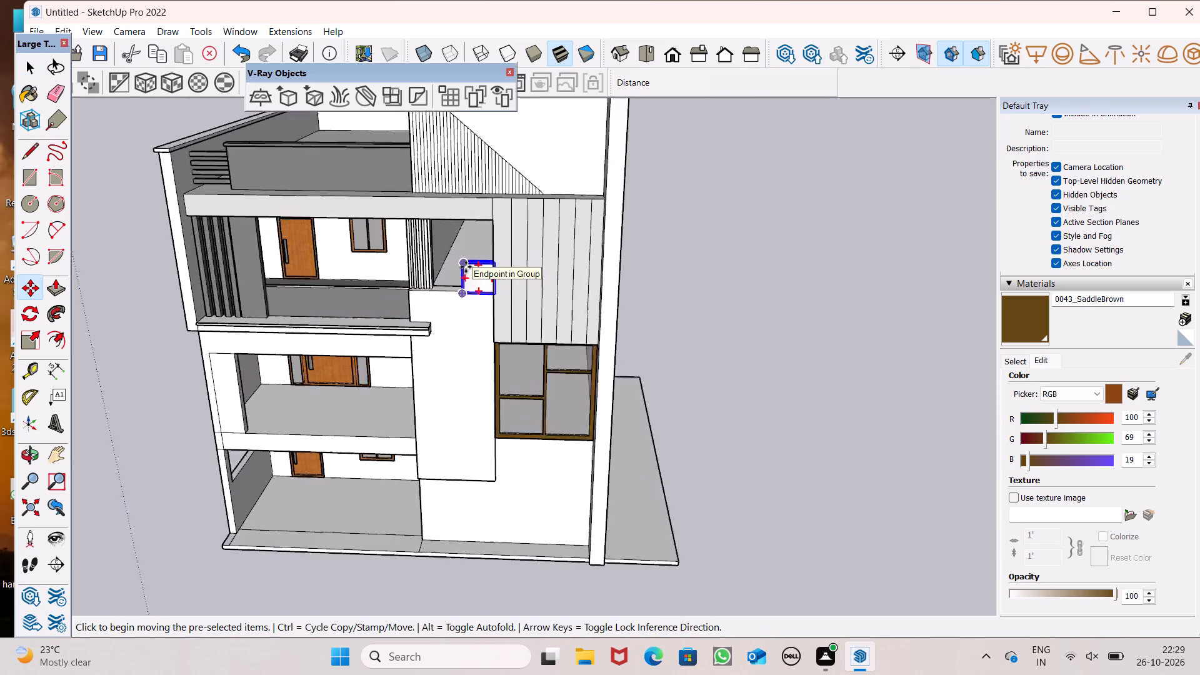
pyautogui.scroll(4, 466, 267)
pyautogui.scroll(1, 495, 324)
pyautogui.moveTo(496, 328); pyautogui.dragTo(599, 302, button='middle')
pyautogui.scroll(6, 553, 272)
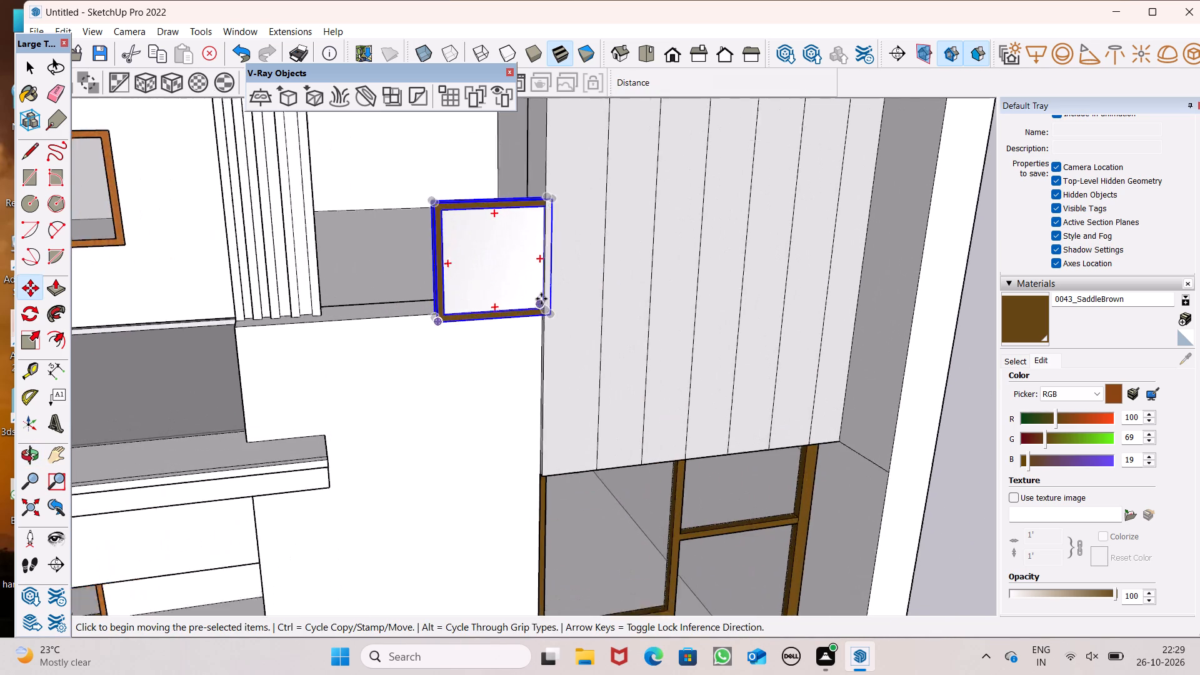
pyautogui.scroll(1, 541, 299)
pyautogui.moveTo(552, 317); pyautogui.dragTo(524, 304)
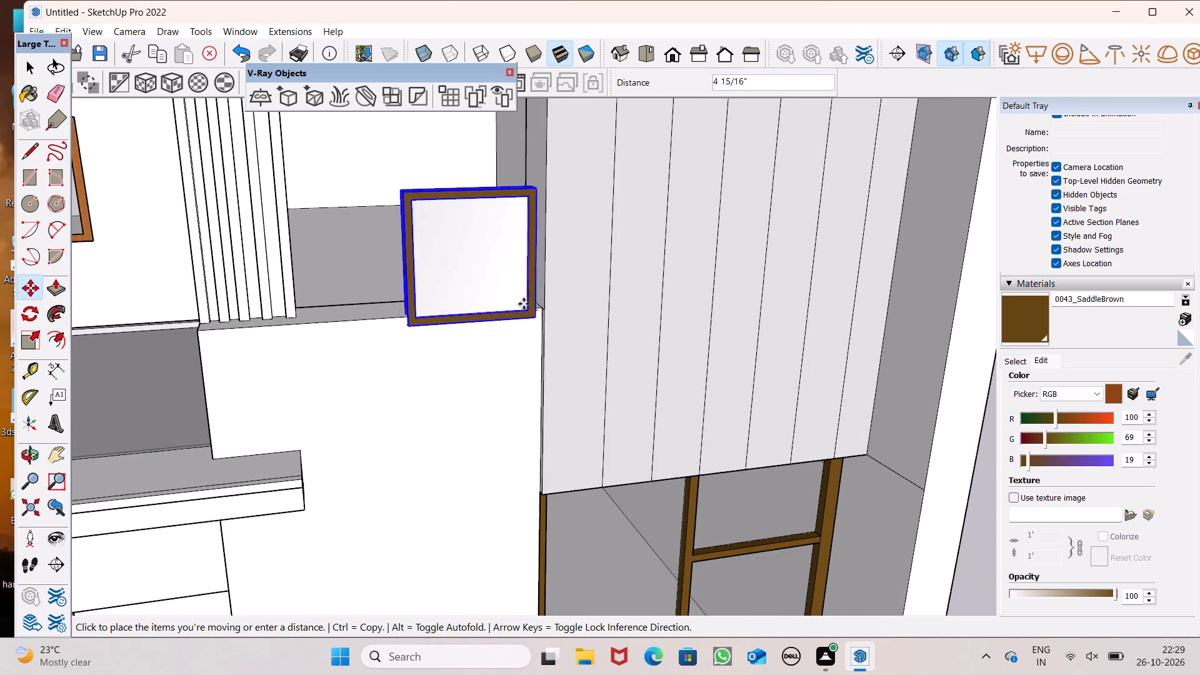
pyautogui.moveTo(524, 304); pyautogui.dragTo(522, 290)
# Move the square window about 2' 5/16" away from the ledge's inner corner.
pyautogui.moveTo(517, 292); pyautogui.dragTo(519, 295, button='middle')
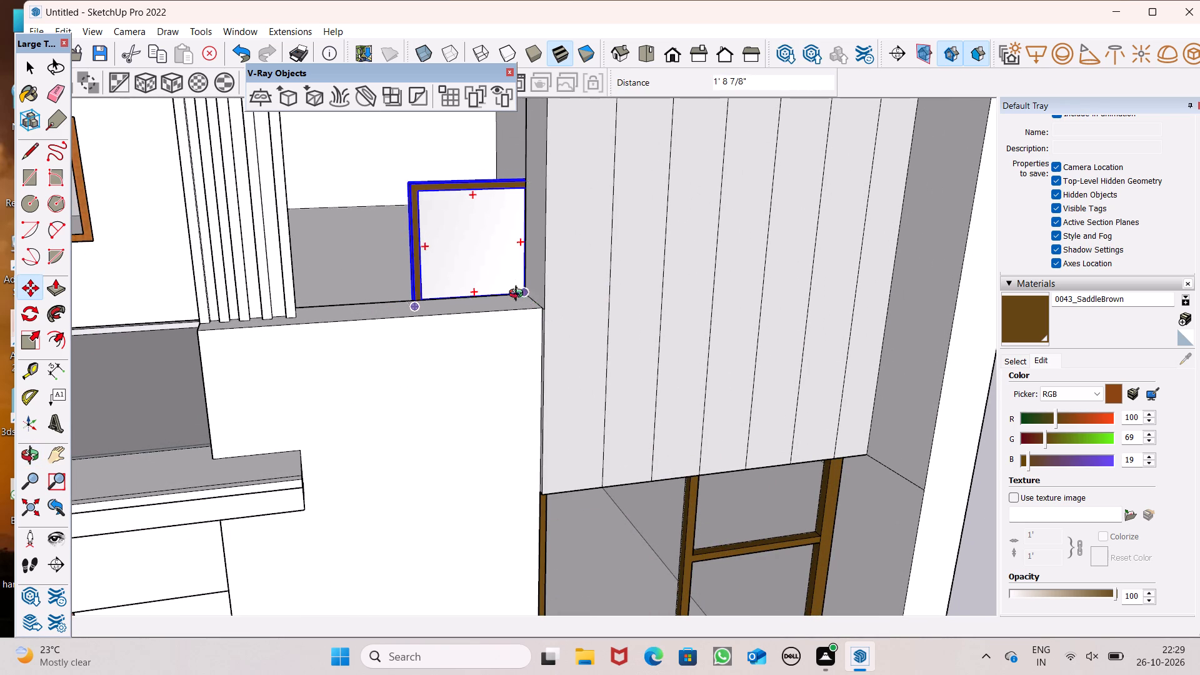
pyautogui.moveTo(519, 295); pyautogui.dragTo(668, 413, button='middle')
pyautogui.scroll(5, 589, 311)
pyautogui.moveTo(481, 289); pyautogui.dragTo(481, 287)
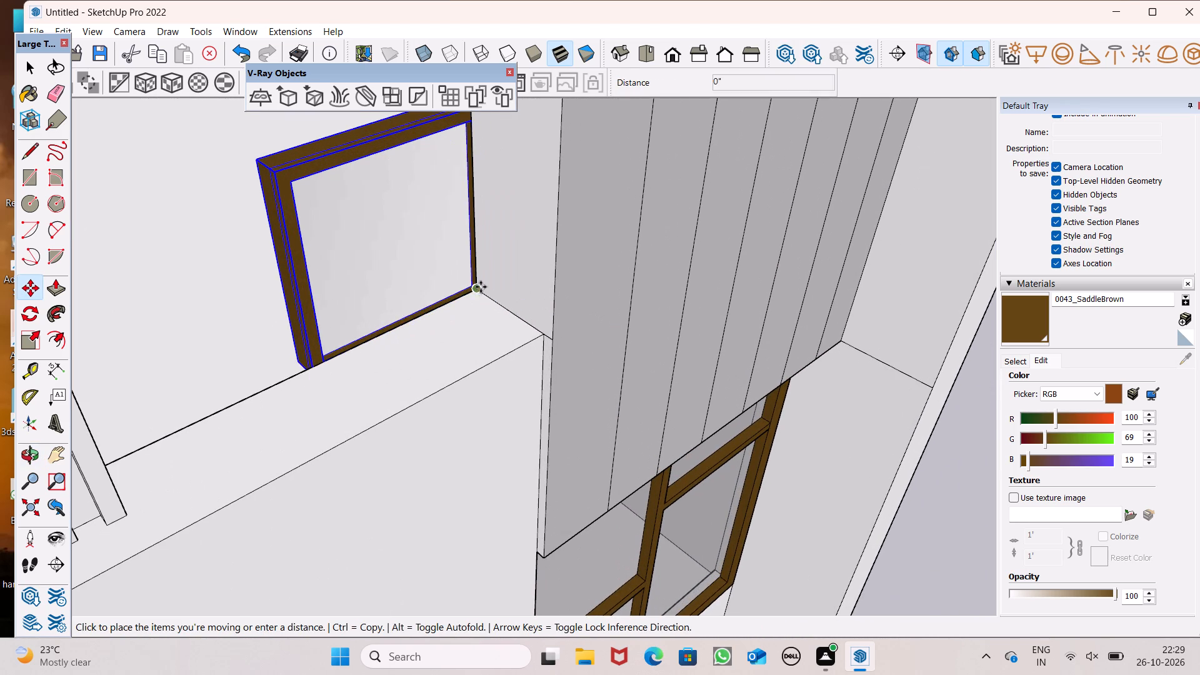
pyautogui.moveTo(481, 287); pyautogui.dragTo(368, 259)
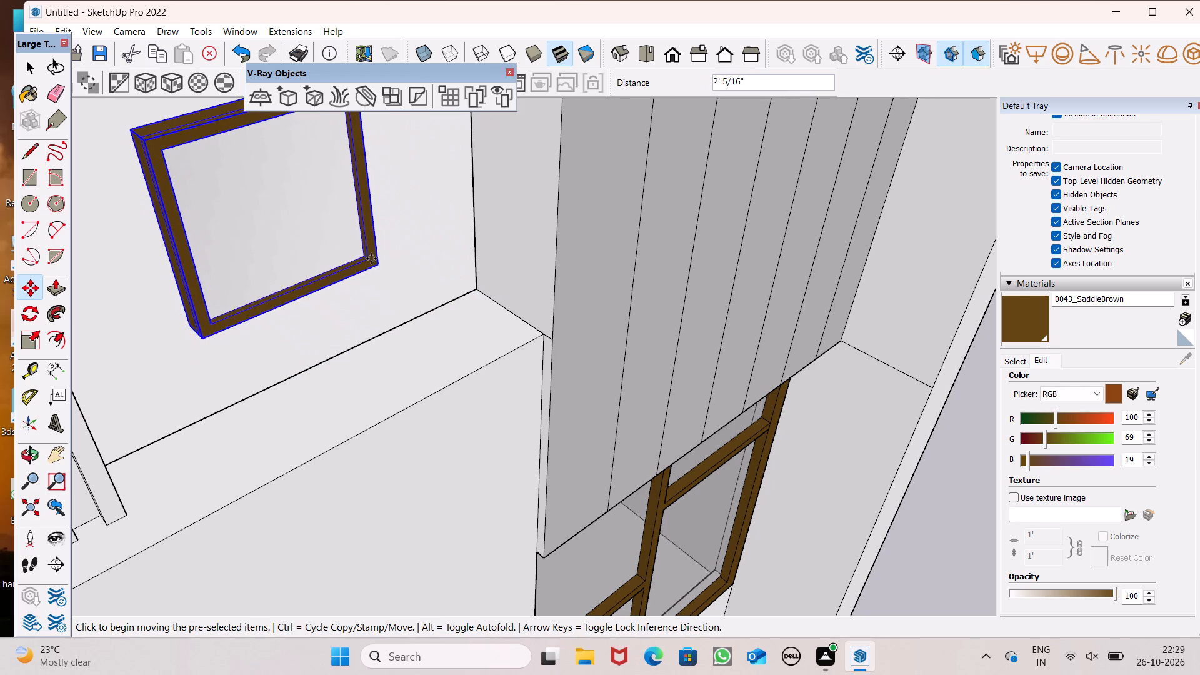
# Move the square window by its outer lower right corner about 2' 3 5/8" back to the ledge's inner corner.
pyautogui.scroll(7, 378, 247)
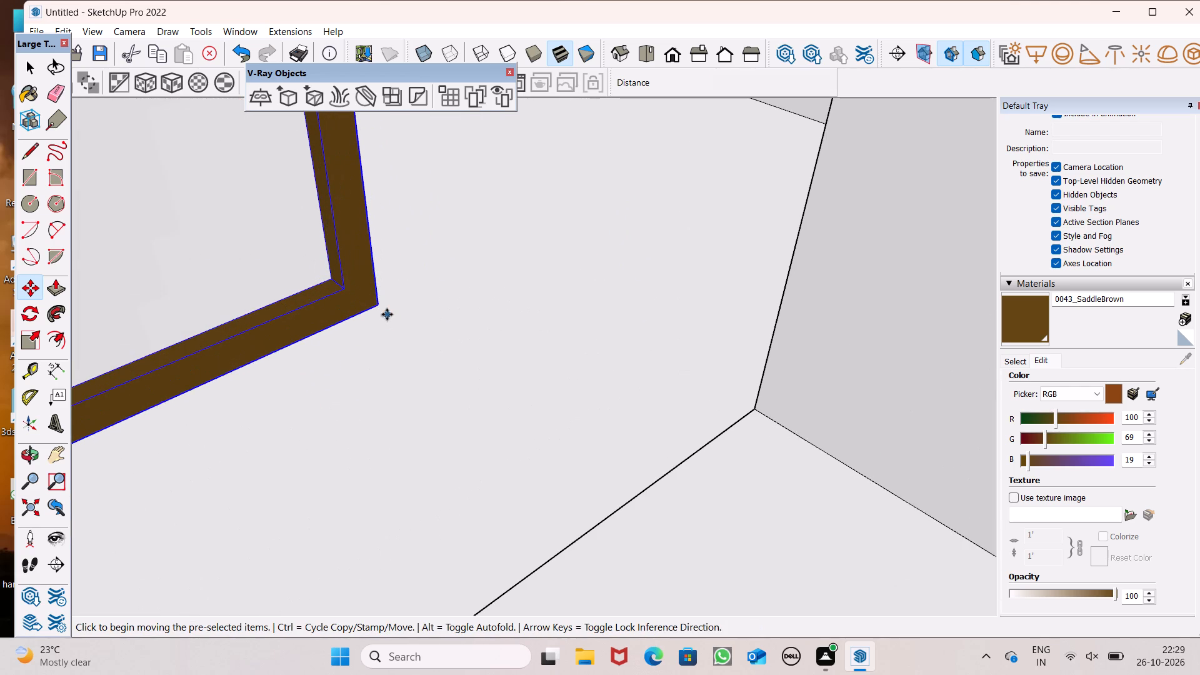
pyautogui.moveTo(383, 306); pyautogui.dragTo(834, 422)
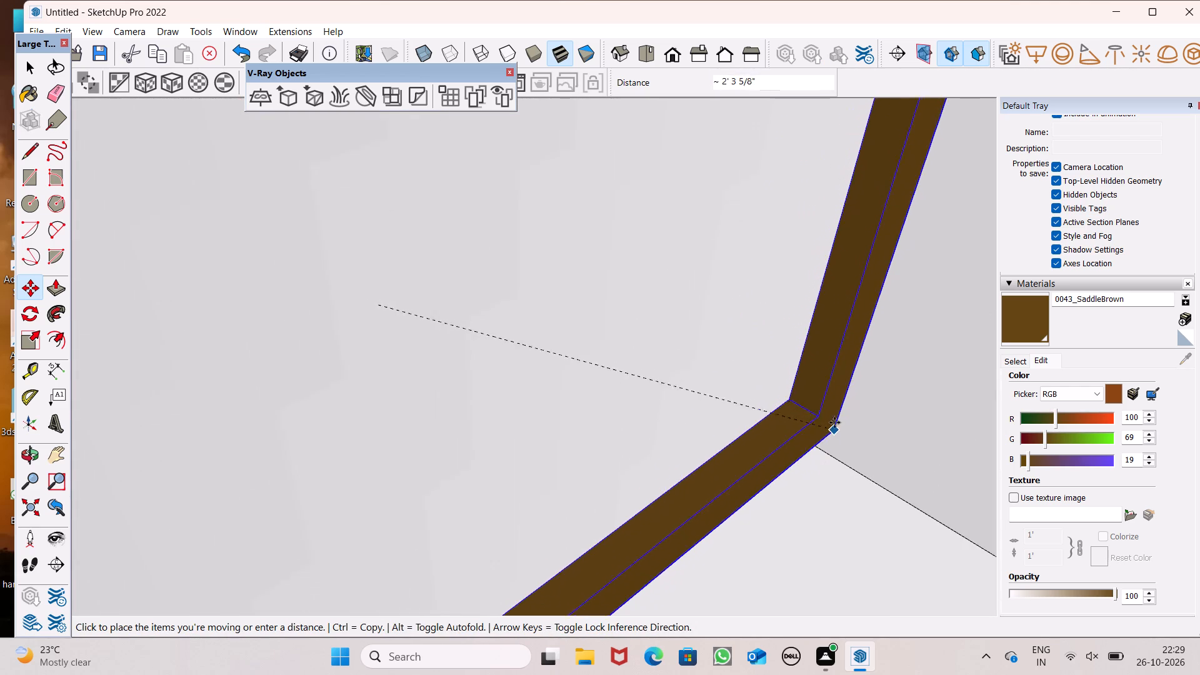
pyautogui.moveTo(834, 422); pyautogui.dragTo(836, 414)
# Nudge the square window by its lower right corner about 2 3/8" onto the ledge along the side wall.
pyautogui.scroll(-7, 674, 412)
pyautogui.scroll(-6, 560, 347)
pyautogui.moveTo(707, 435); pyautogui.dragTo(647, 351, button='middle')
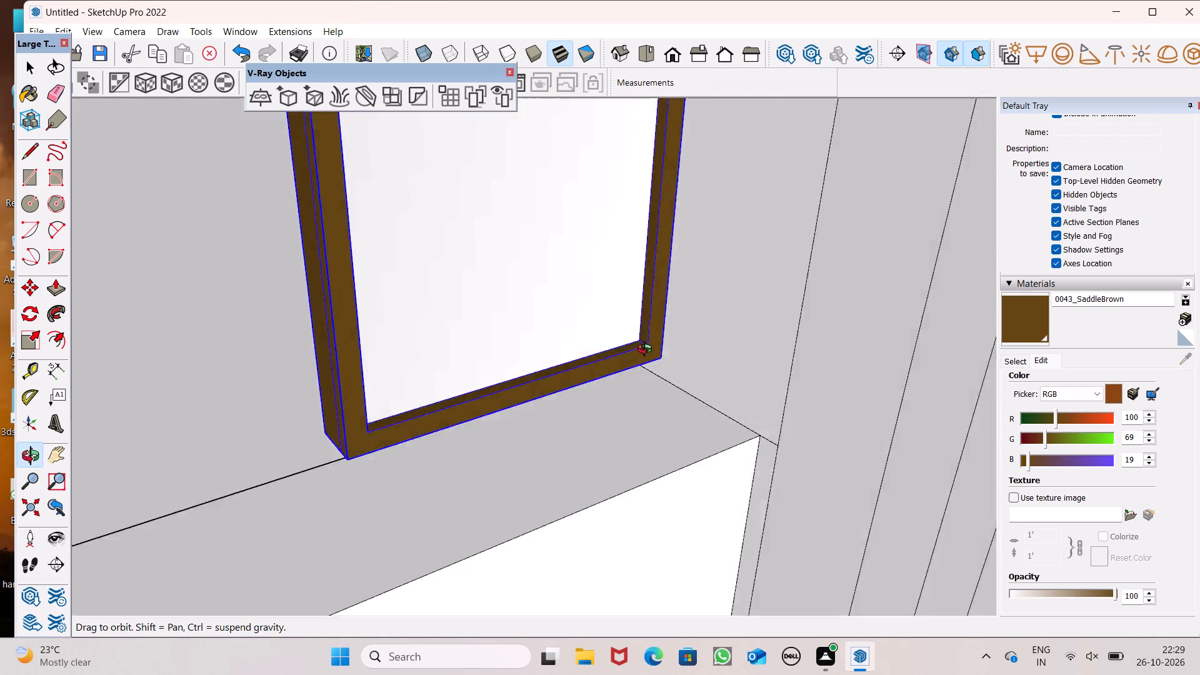
pyautogui.moveTo(647, 351); pyautogui.dragTo(595, 305, button='middle')
pyautogui.scroll(4, 601, 312)
pyautogui.moveTo(631, 331); pyautogui.dragTo(627, 367)
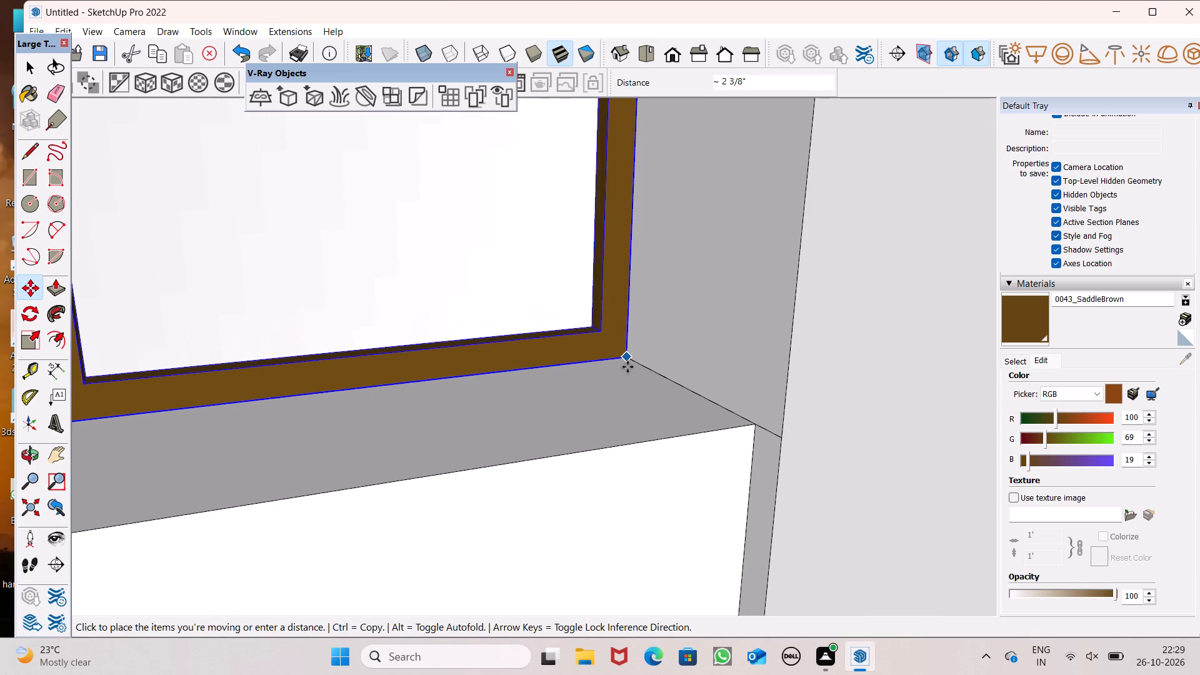
pyautogui.moveTo(627, 367); pyautogui.dragTo(627, 367)
pyautogui.moveTo(630, 369); pyautogui.dragTo(631, 356)
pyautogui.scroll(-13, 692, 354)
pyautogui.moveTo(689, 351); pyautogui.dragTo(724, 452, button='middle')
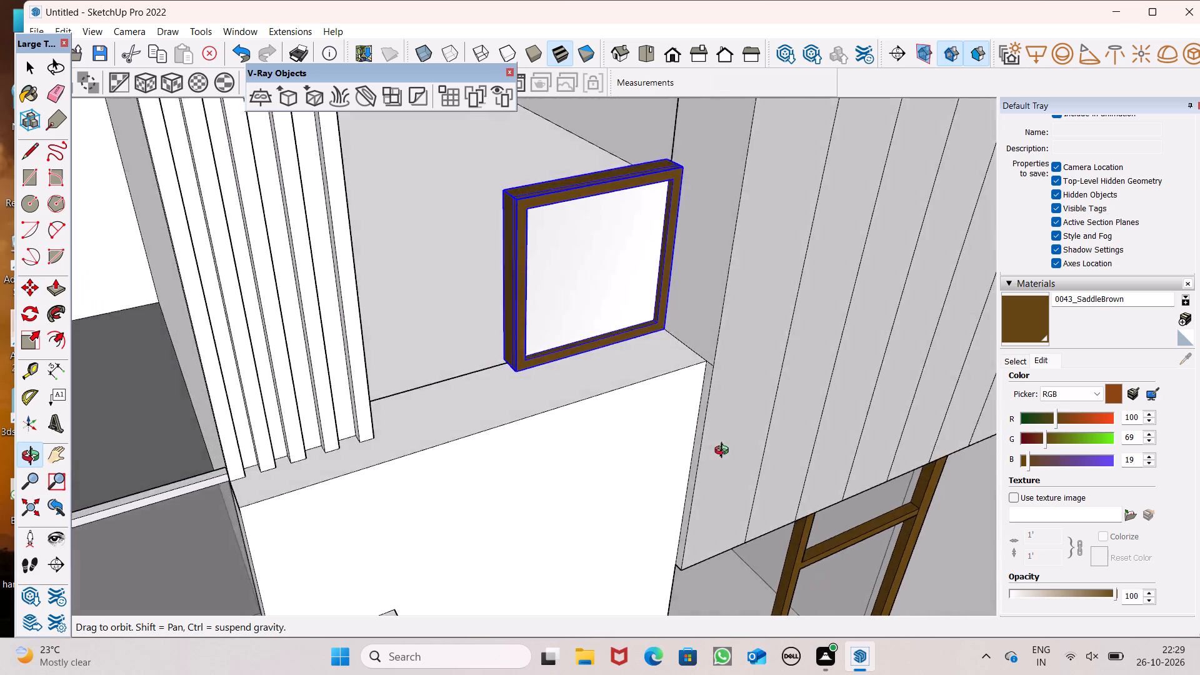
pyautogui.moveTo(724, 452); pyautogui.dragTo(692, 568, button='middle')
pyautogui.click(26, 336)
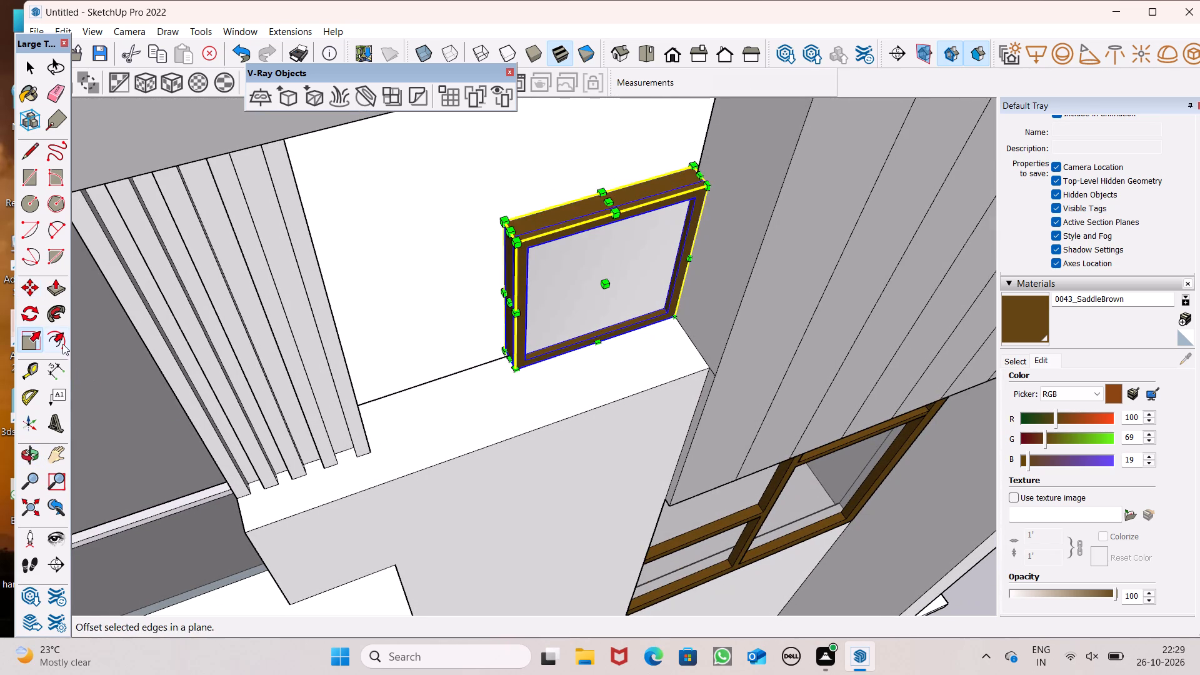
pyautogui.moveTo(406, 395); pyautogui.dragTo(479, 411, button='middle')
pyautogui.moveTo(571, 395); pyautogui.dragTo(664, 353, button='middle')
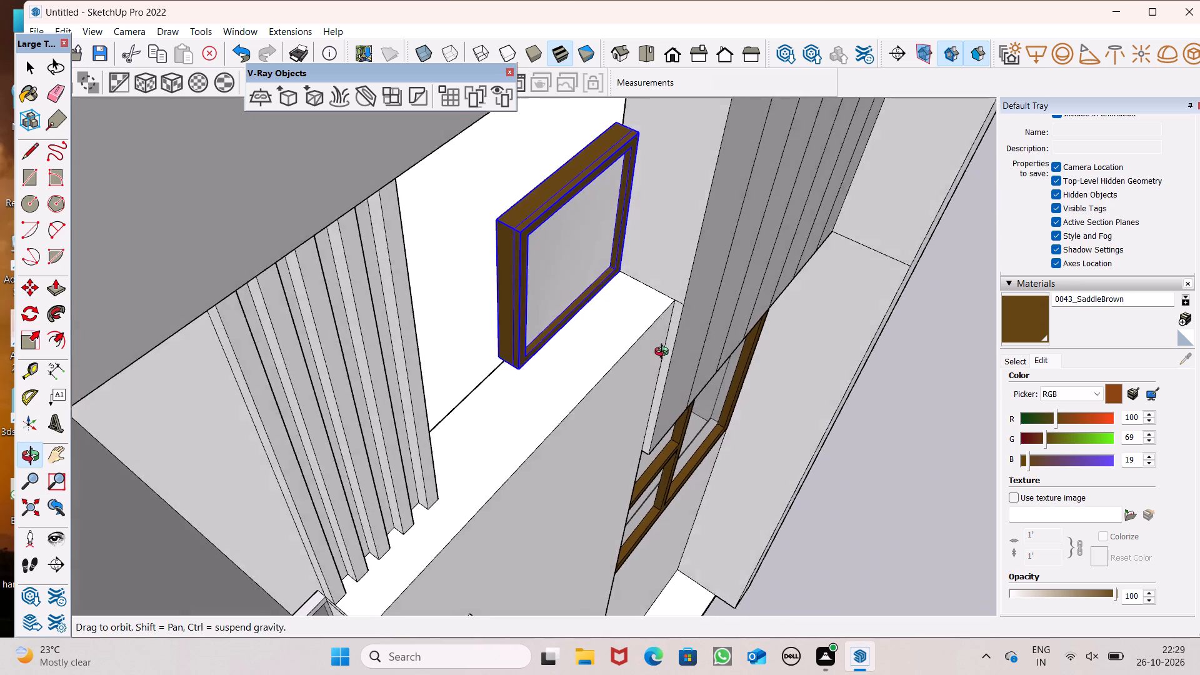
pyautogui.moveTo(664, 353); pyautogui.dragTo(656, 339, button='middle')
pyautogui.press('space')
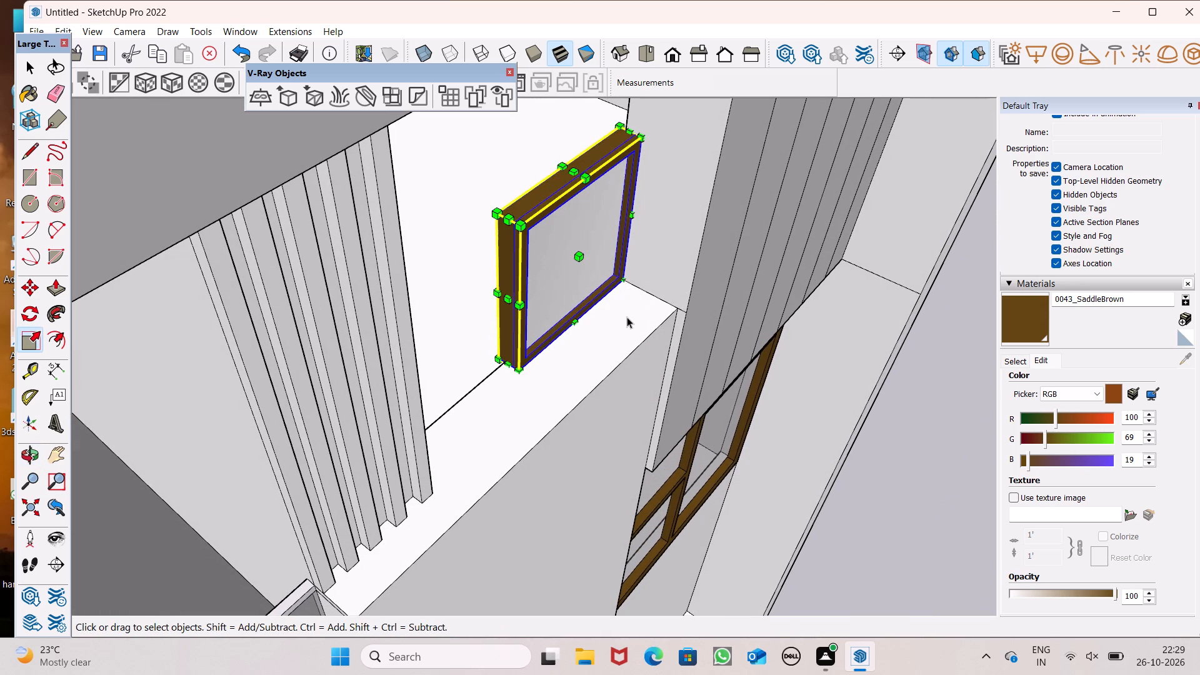
# Move the square window by its lower front corner about 1 13/16" toward the ledge's outer edge.
pyautogui.press('m')
pyautogui.press('Return')
pyautogui.press('\\')
pyautogui.press('Return')
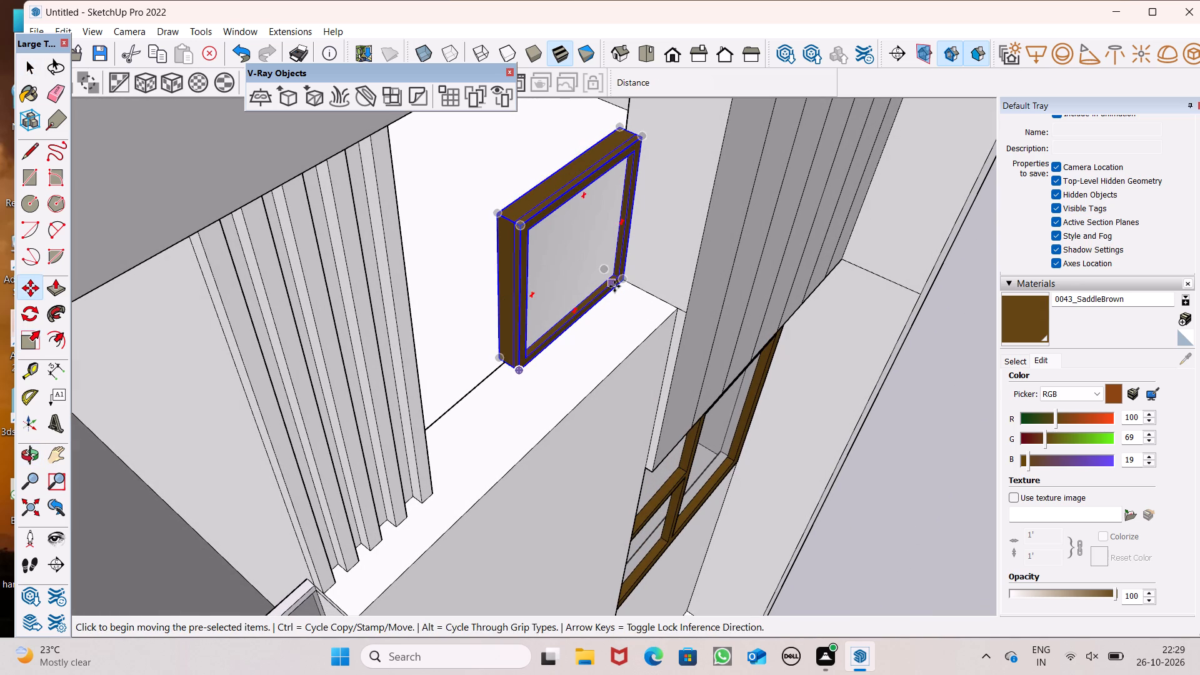
pyautogui.moveTo(623, 286); pyautogui.dragTo(634, 291)
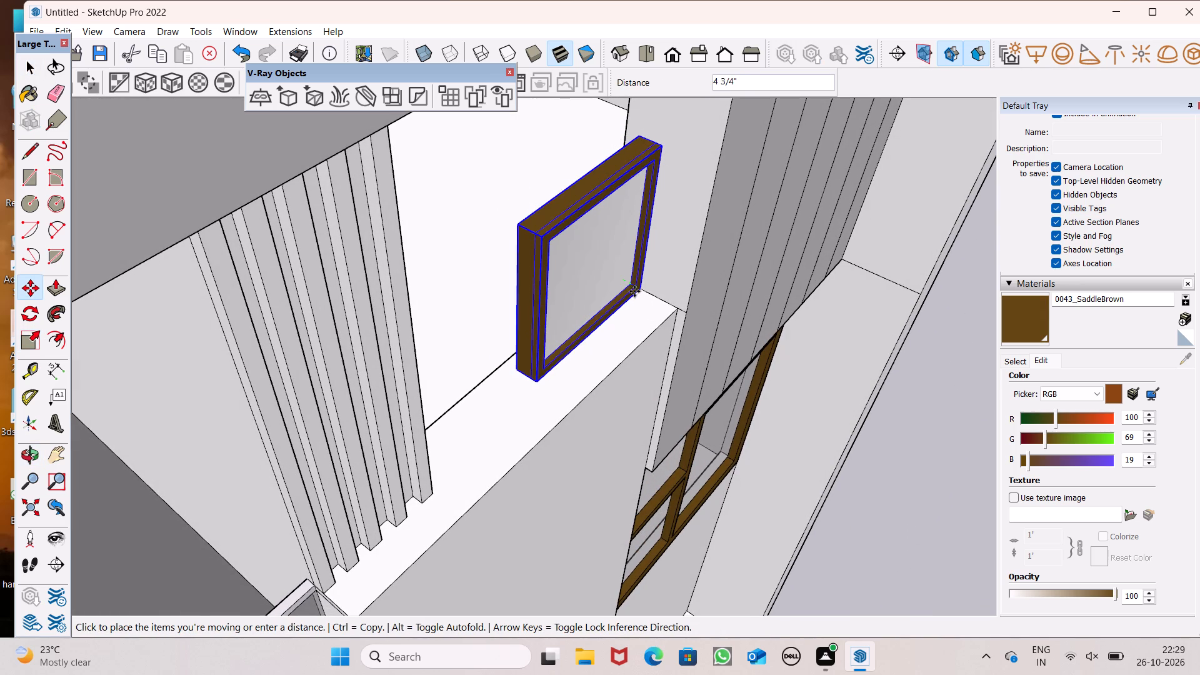
pyautogui.moveTo(634, 291); pyautogui.dragTo(631, 286)
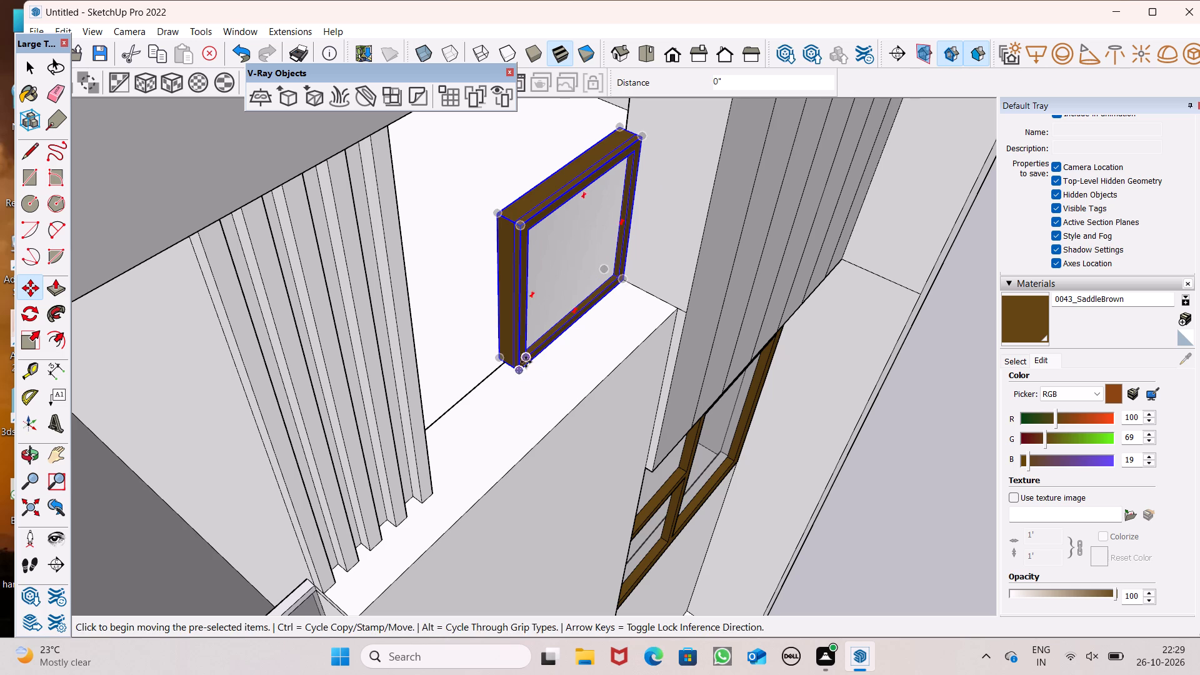
pyautogui.scroll(4, 494, 394)
pyautogui.moveTo(531, 357); pyautogui.dragTo(536, 365)
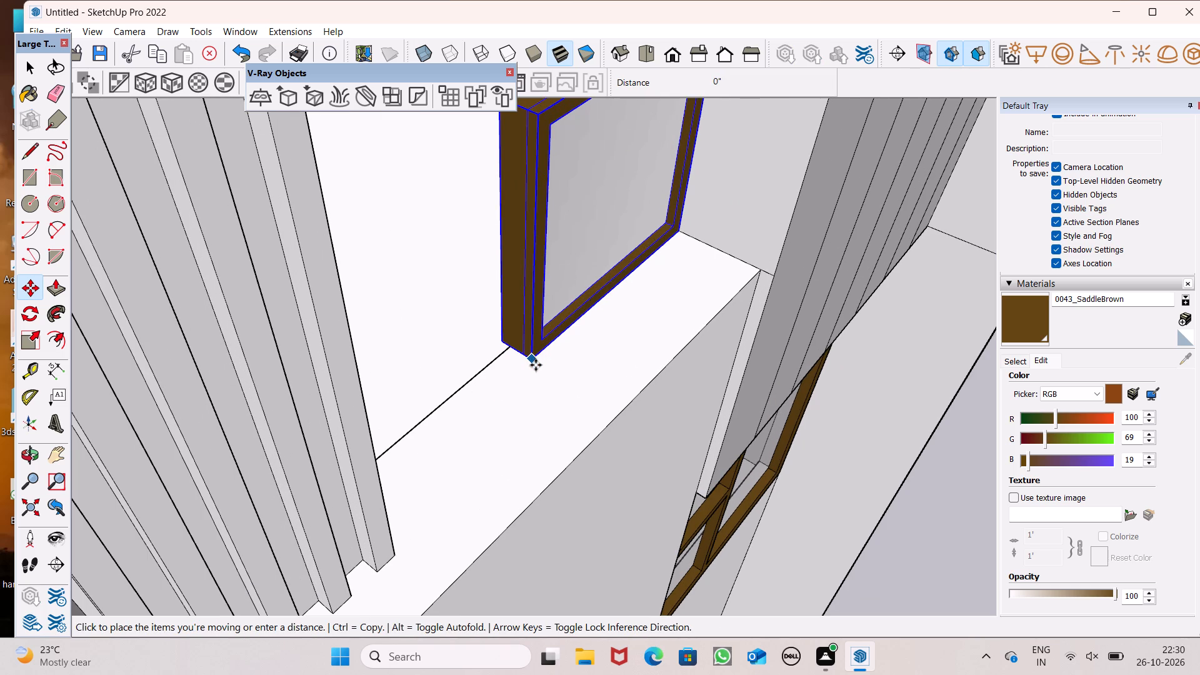
pyautogui.moveTo(536, 365); pyautogui.dragTo(539, 369)
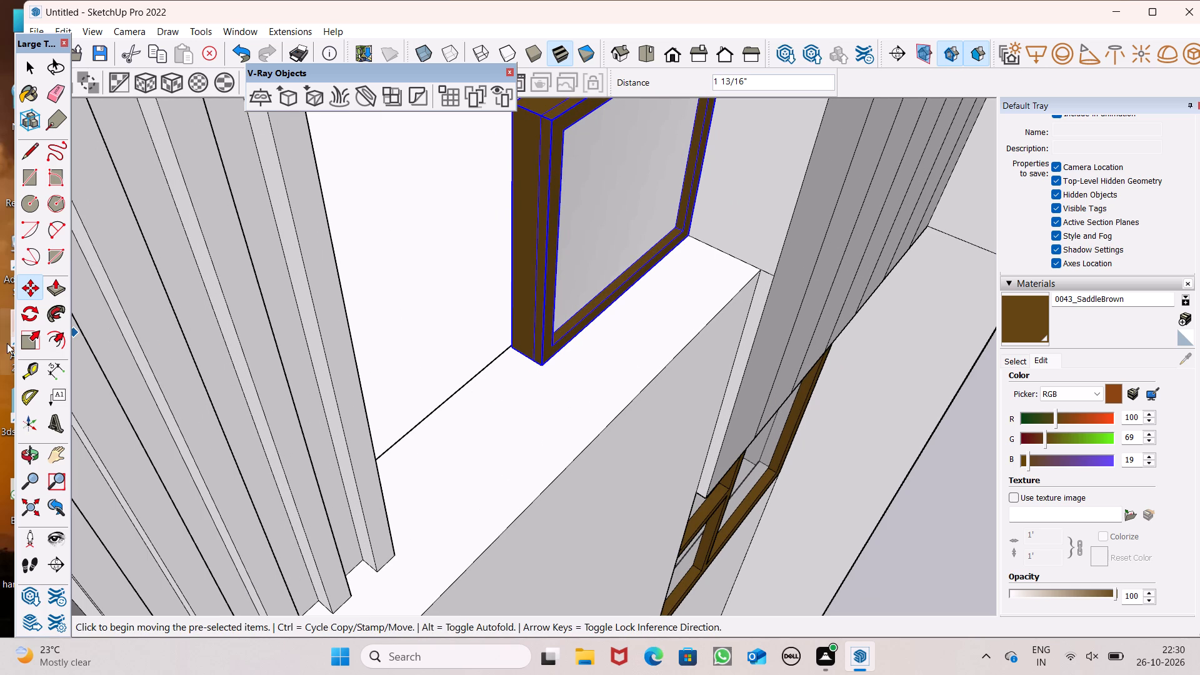
# Scale the window along the red axis by about 1.74 so it reaches the vertical slats.
pyautogui.click(24, 336)
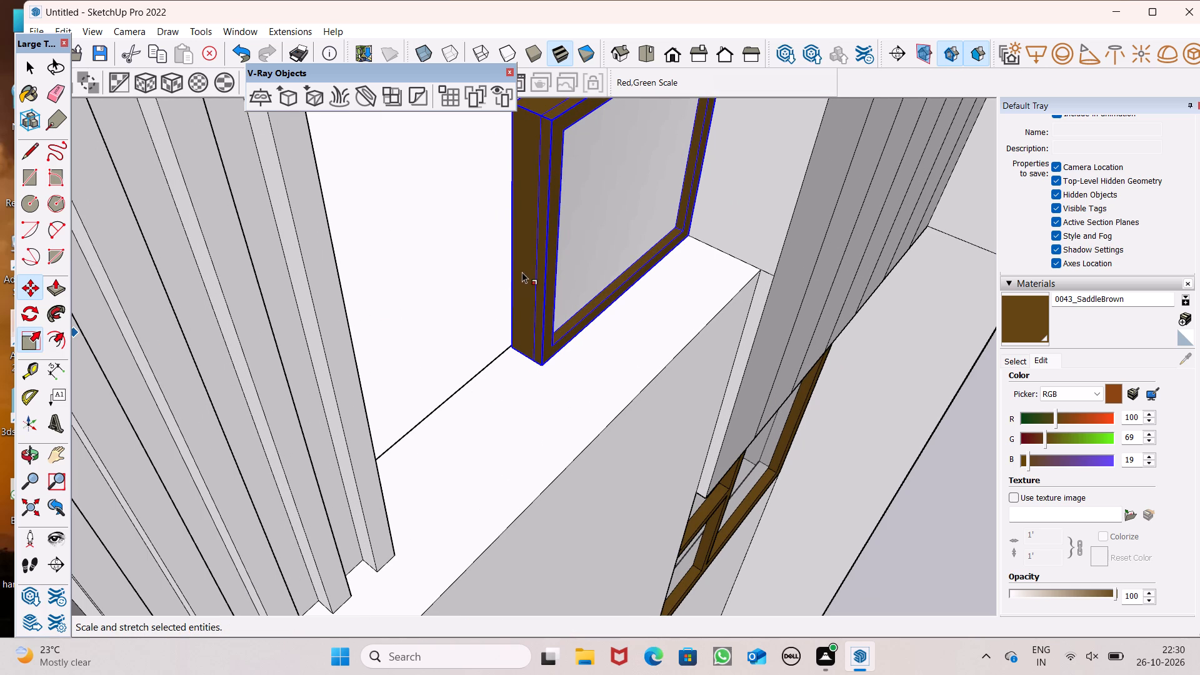
pyautogui.moveTo(529, 253); pyautogui.dragTo(367, 396)
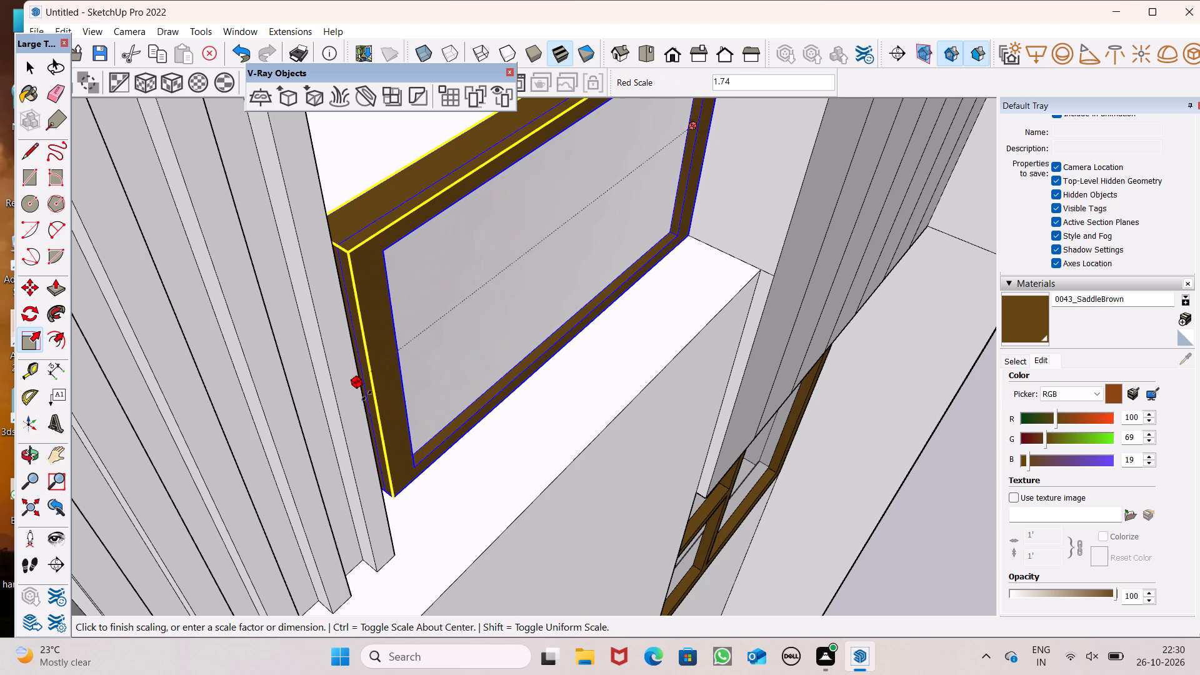
pyautogui.moveTo(367, 396); pyautogui.dragTo(365, 396)
pyautogui.moveTo(471, 389); pyautogui.dragTo(271, 381, button='middle')
pyautogui.scroll(-5, 347, 396)
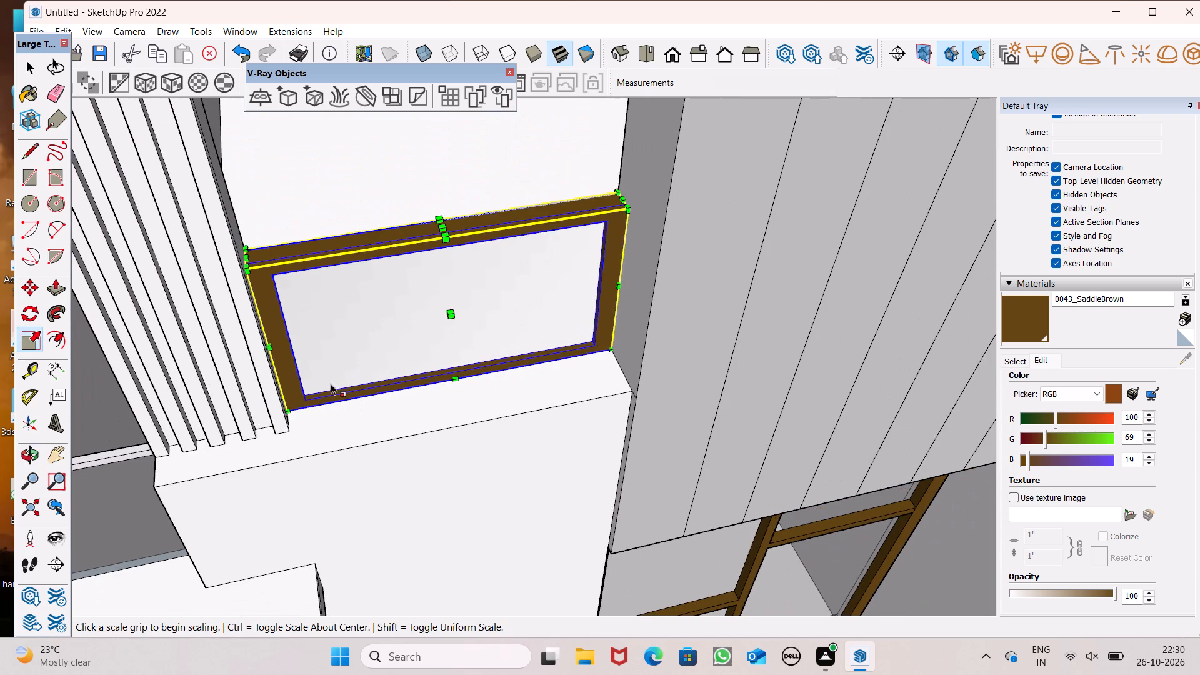
# Scale the window upward along the blue axis from the ledge toward the opening's soffit.
pyautogui.scroll(-6, 323, 404)
pyautogui.scroll(3, 394, 306)
pyautogui.moveTo(449, 354); pyautogui.dragTo(659, 162, button='middle')
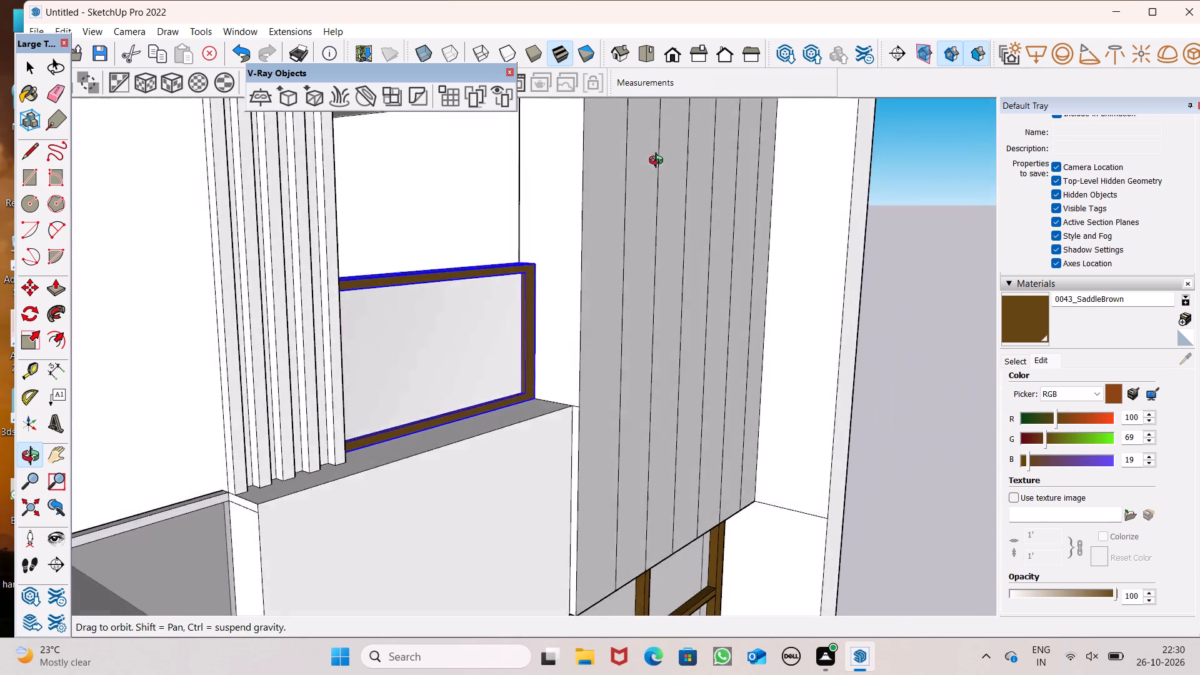
pyautogui.moveTo(659, 162); pyautogui.dragTo(694, 244, button='middle')
pyautogui.scroll(-4, 639, 331)
pyautogui.moveTo(623, 307); pyautogui.dragTo(626, 179, button='middle')
pyautogui.scroll(4, 502, 265)
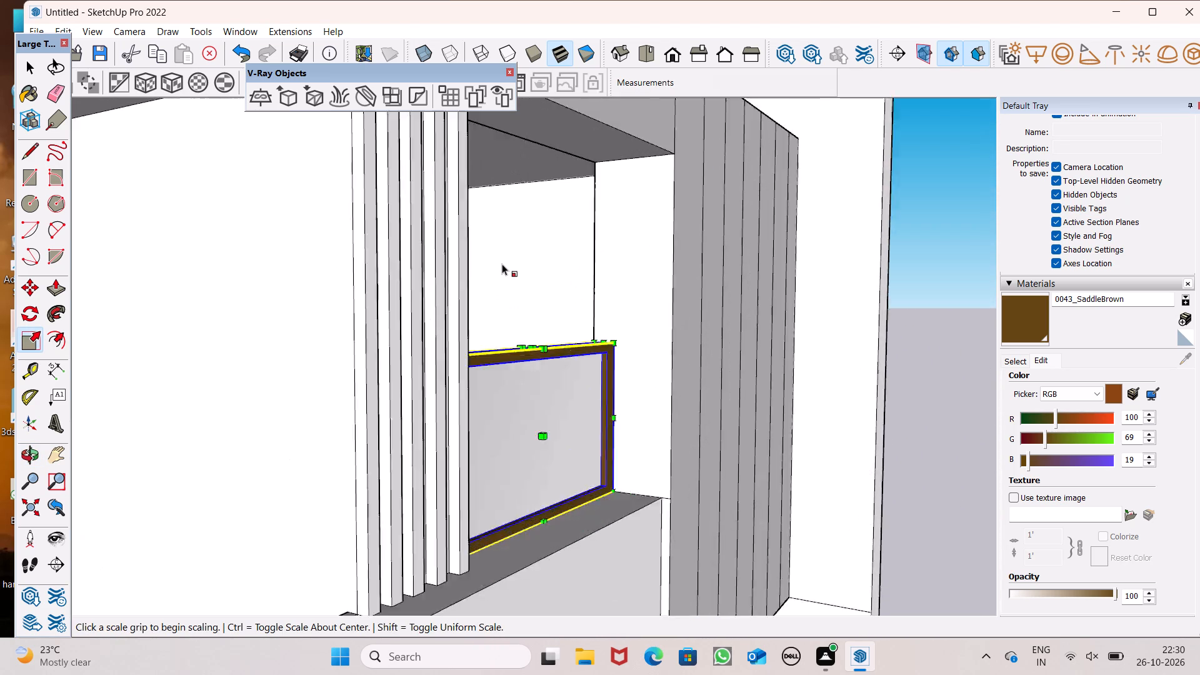
pyautogui.scroll(2, 502, 264)
pyautogui.scroll(-1, 501, 304)
pyautogui.moveTo(550, 414); pyautogui.dragTo(559, 355)
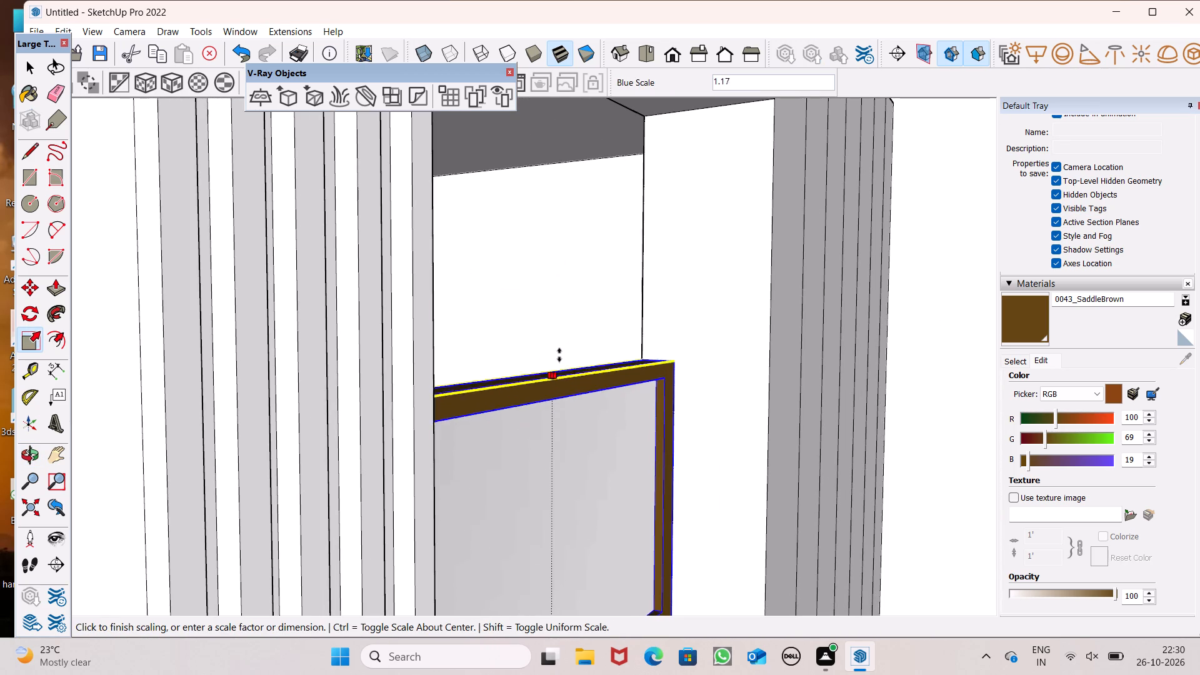
pyautogui.moveTo(559, 355); pyautogui.dragTo(572, 107)
pyautogui.scroll(-3, 589, 199)
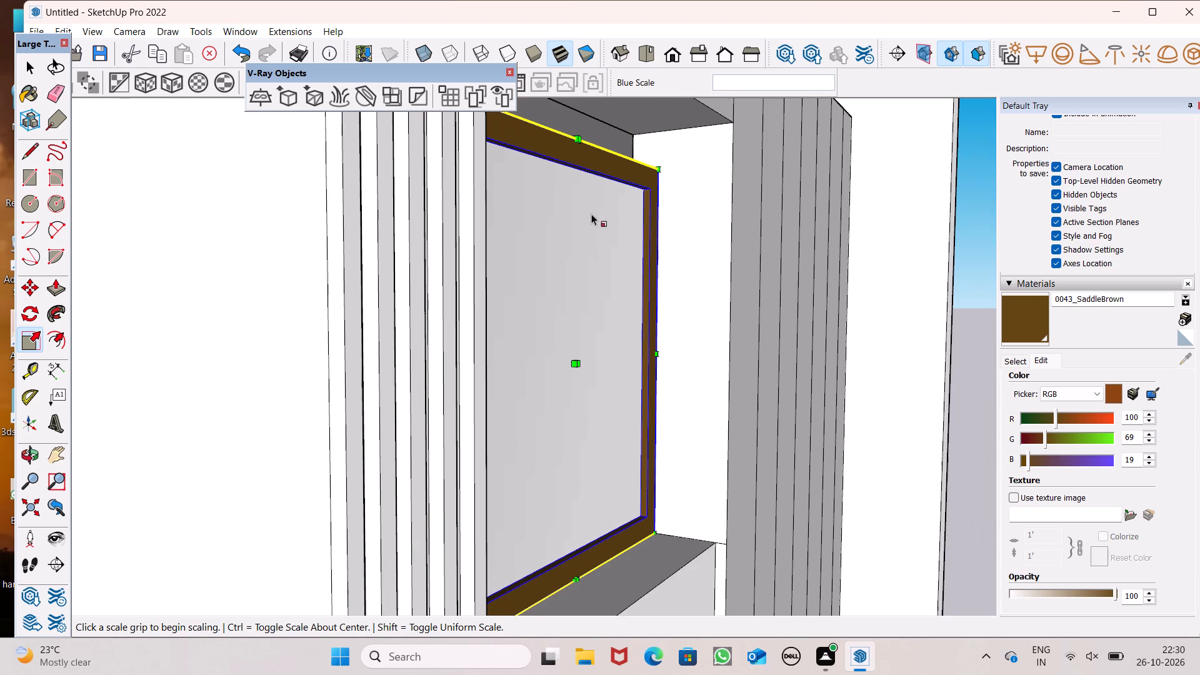
# Scale the window's height by about 1.10 more so its top frame meets the soffit.
pyautogui.moveTo(568, 204); pyautogui.dragTo(575, 292, button='middle')
pyautogui.scroll(7, 588, 235)
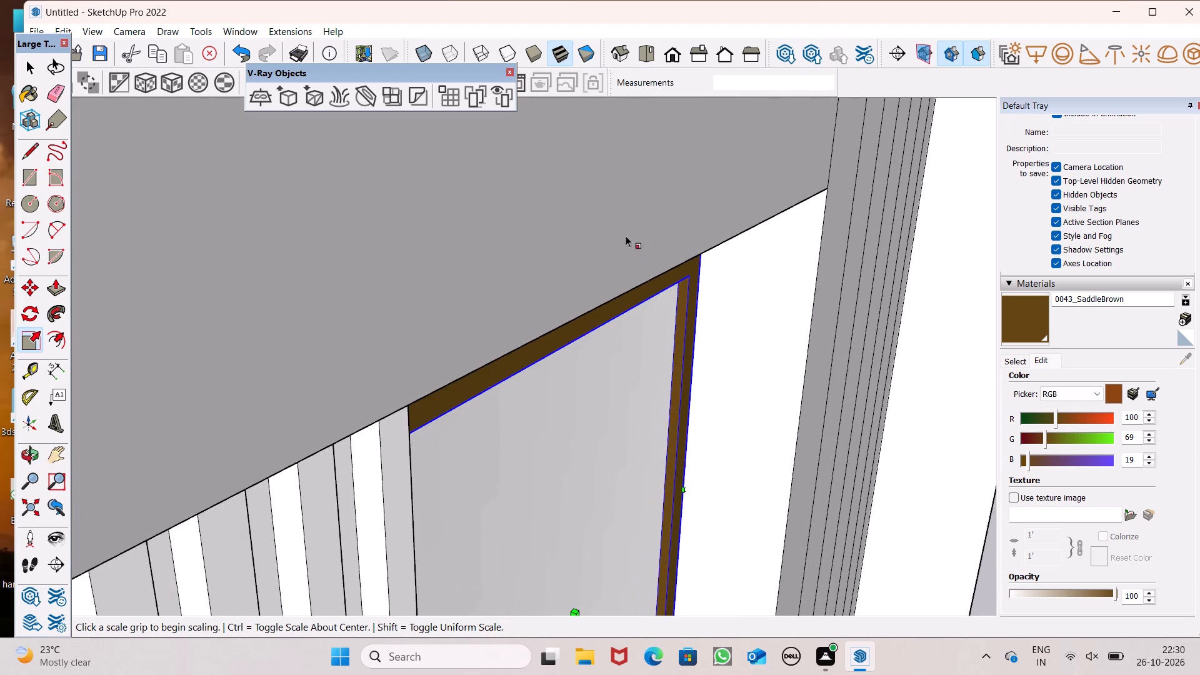
pyautogui.moveTo(641, 248); pyautogui.dragTo(639, 106, button='middle')
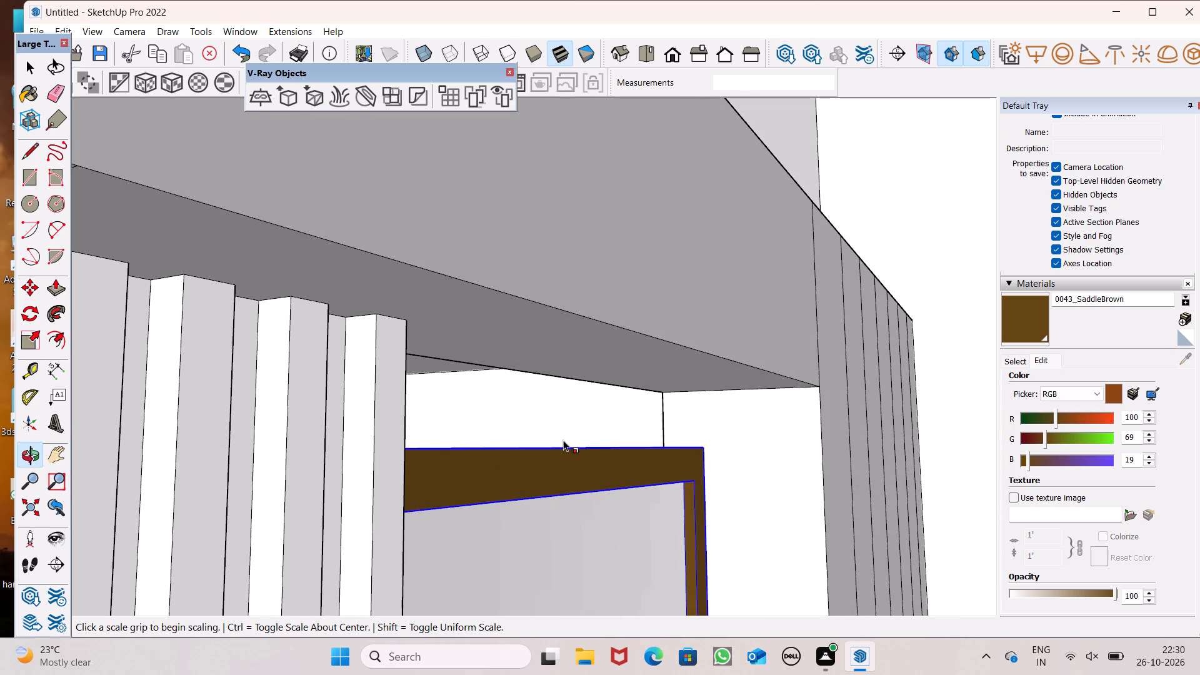
pyautogui.moveTo(562, 441); pyautogui.dragTo(563, 422)
pyautogui.moveTo(561, 443); pyautogui.dragTo(562, 368)
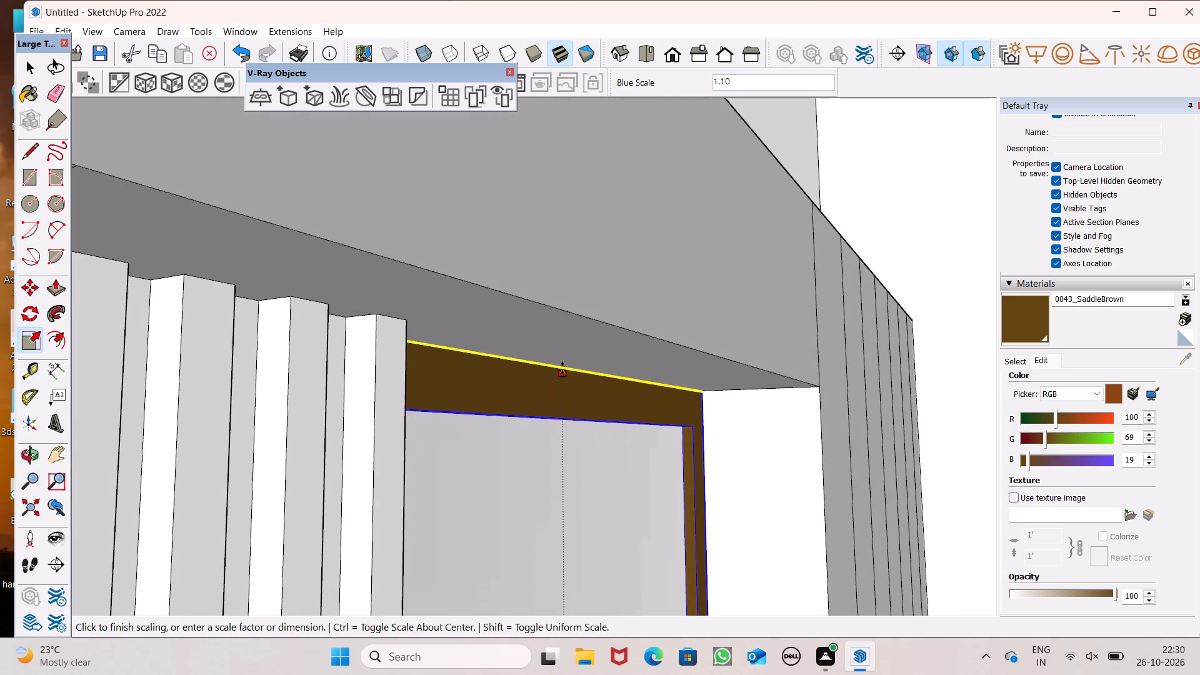
pyautogui.moveTo(562, 368); pyautogui.dragTo(566, 351)
pyautogui.scroll(-6, 572, 335)
pyautogui.press('space')
pyautogui.scroll(-6, 628, 321)
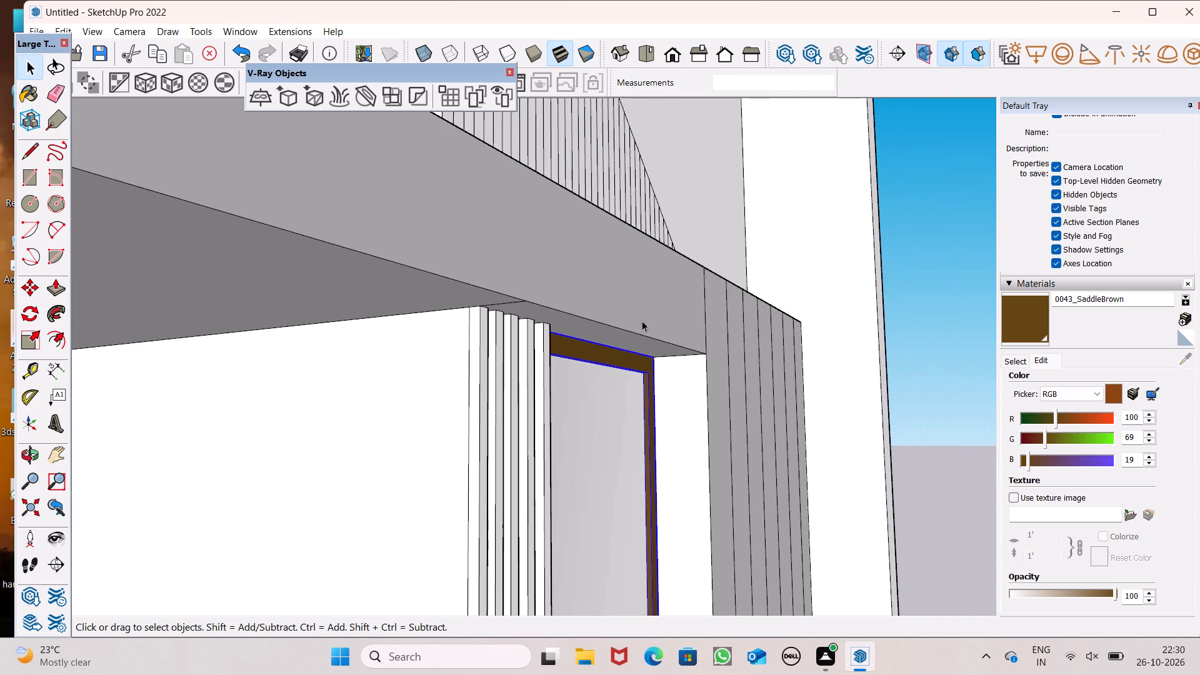
# Deselect the window and review its fit in the house's front facade from several angles.
pyautogui.moveTo(643, 316); pyautogui.dragTo(367, 367, button='middle')
pyautogui.scroll(-5, 490, 264)
pyautogui.press('space')
pyautogui.scroll(-5, 553, 295)
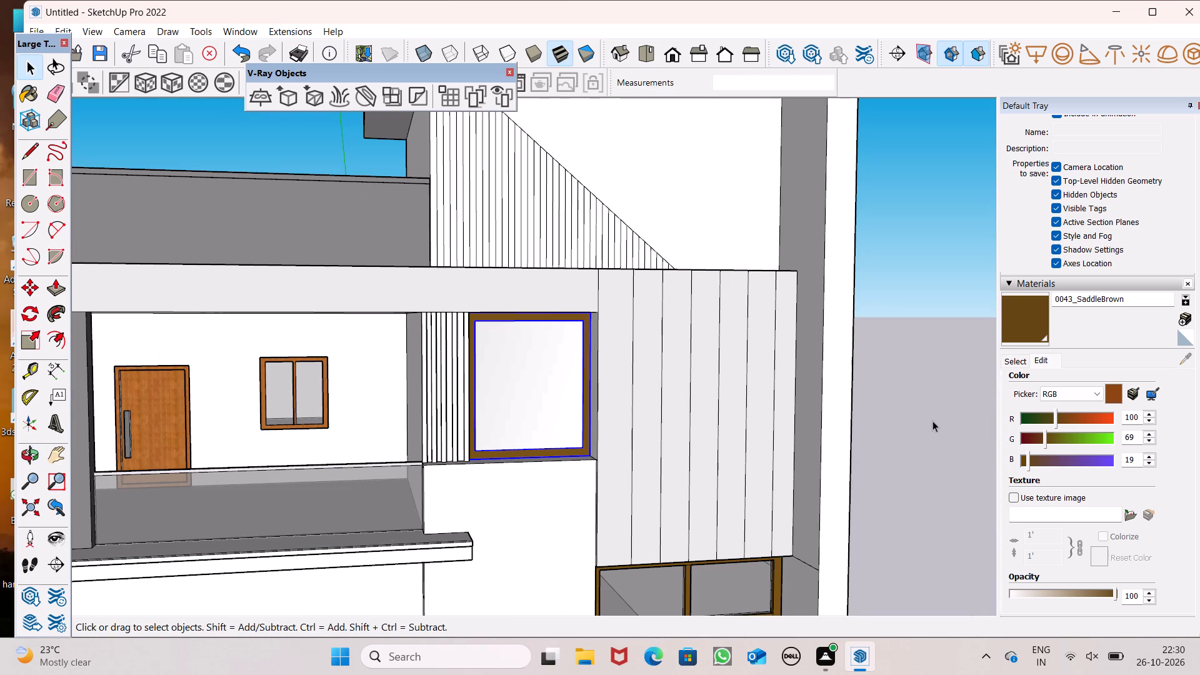
pyautogui.click(932, 421)
pyautogui.scroll(-4, 657, 318)
pyautogui.moveTo(639, 311); pyautogui.dragTo(622, 368, button='middle')
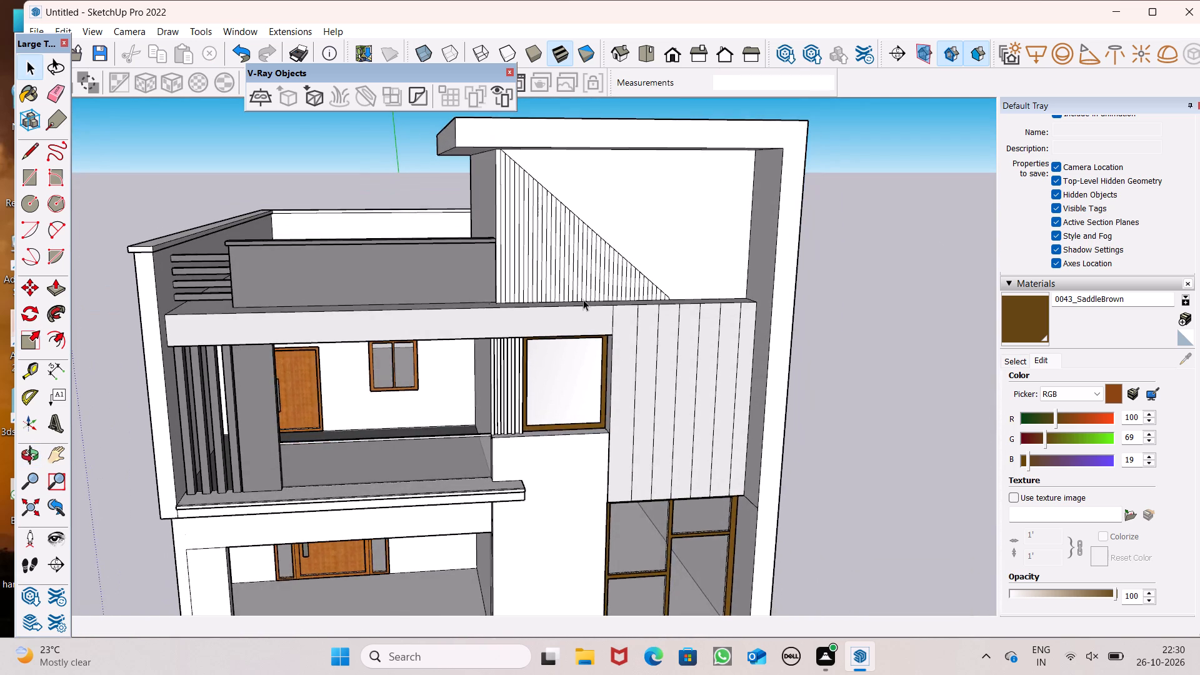
pyautogui.scroll(-3, 583, 299)
pyautogui.moveTo(586, 305); pyautogui.dragTo(567, 429, button='middle')
pyautogui.scroll(-3, 593, 342)
pyautogui.moveTo(671, 471); pyautogui.dragTo(573, 367, button='middle')
pyautogui.scroll(-5, 559, 319)
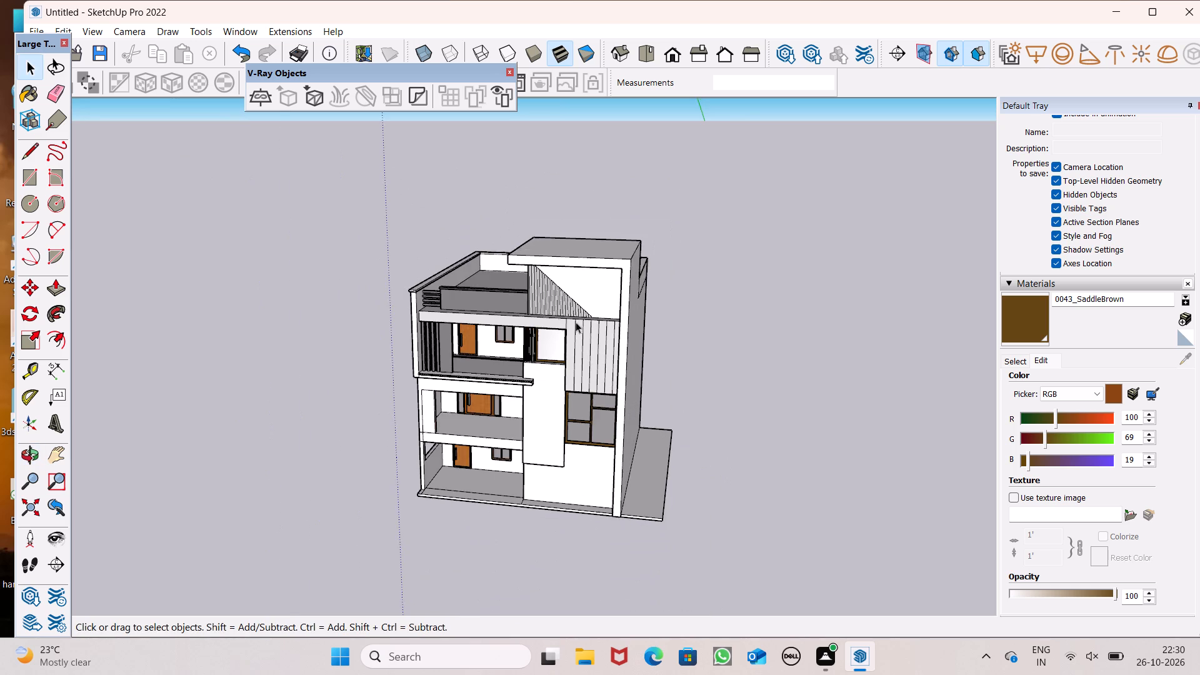
pyautogui.moveTo(591, 337); pyautogui.dragTo(608, 414, button='middle')
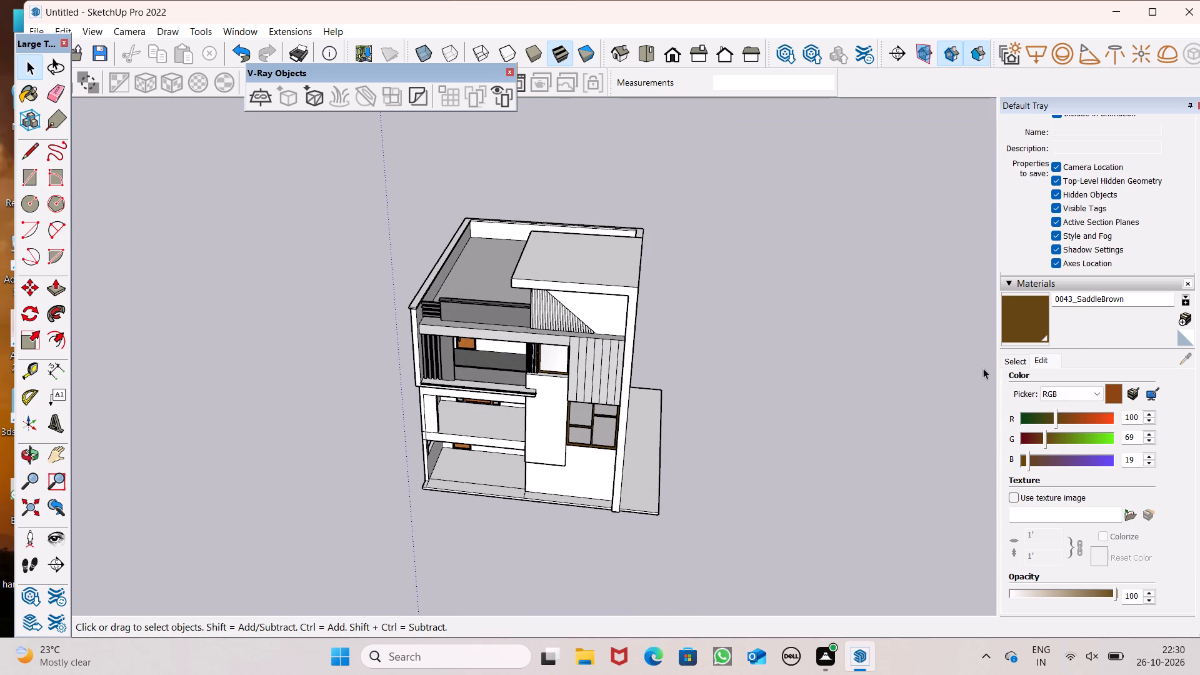
# Paint the vertical panels above the large lower window with 0095_LightBlue from the Colors-Named materials.
pyautogui.click(1017, 361)
pyautogui.scroll(-5, 1106, 484)
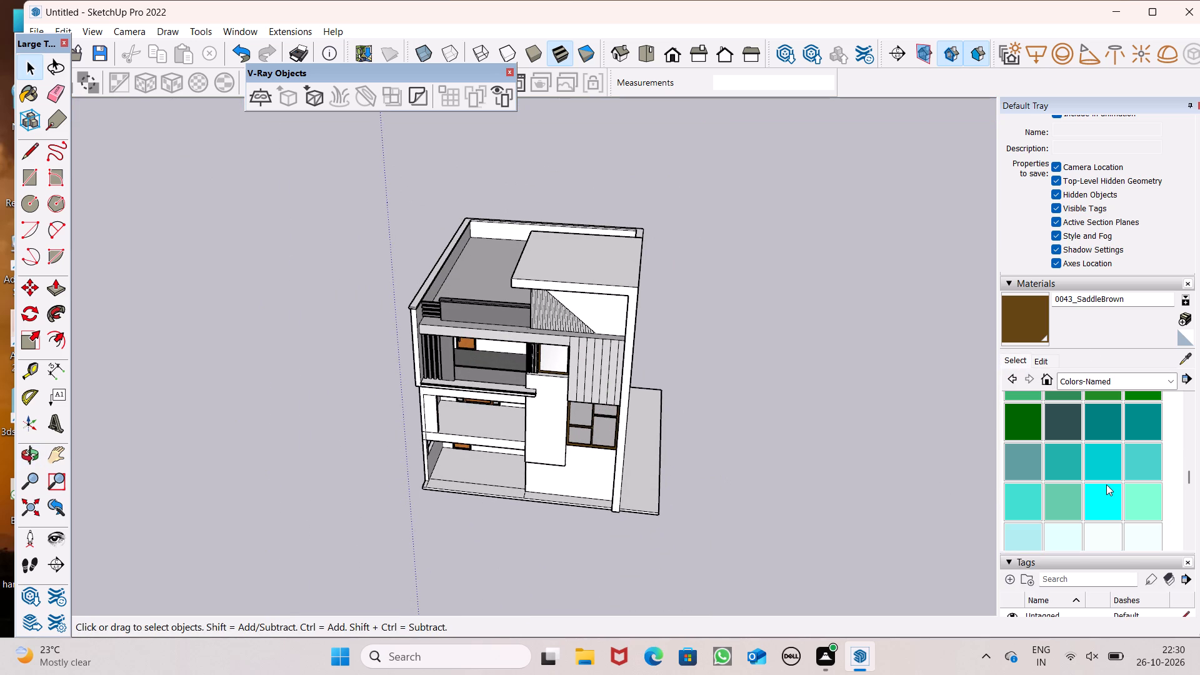
pyautogui.scroll(-1, 1106, 484)
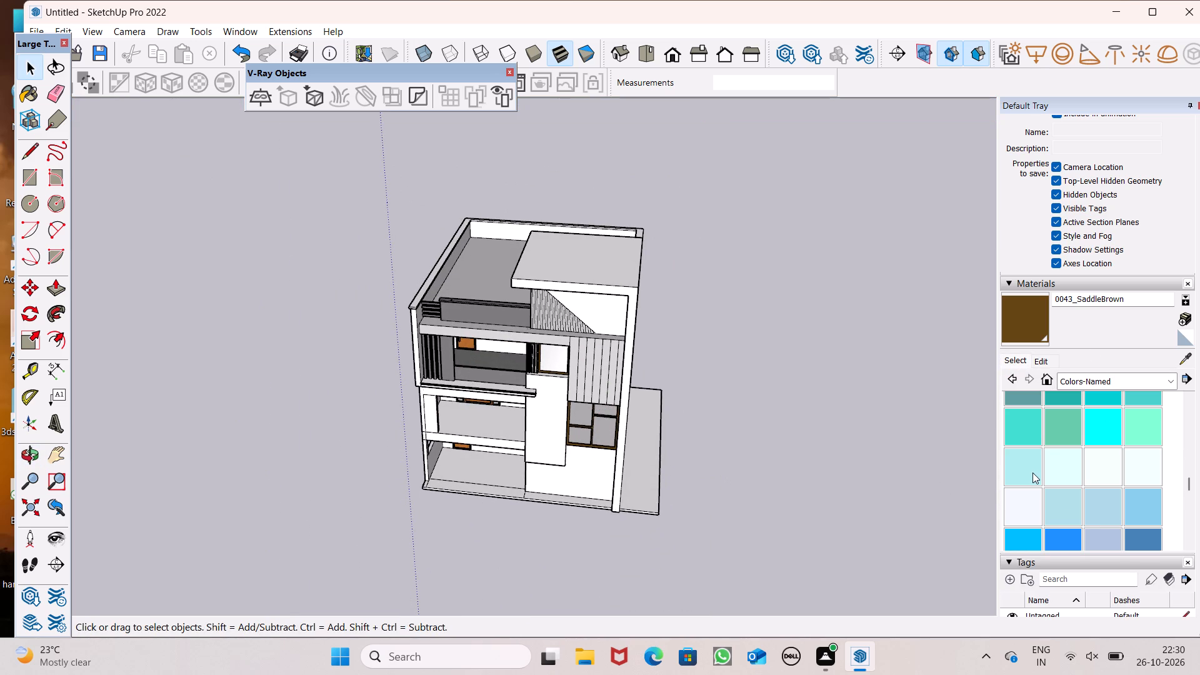
pyautogui.click(1114, 516)
pyautogui.click(1099, 500)
pyautogui.scroll(7, 566, 296)
pyautogui.moveTo(626, 475); pyautogui.dragTo(679, 299, button='middle')
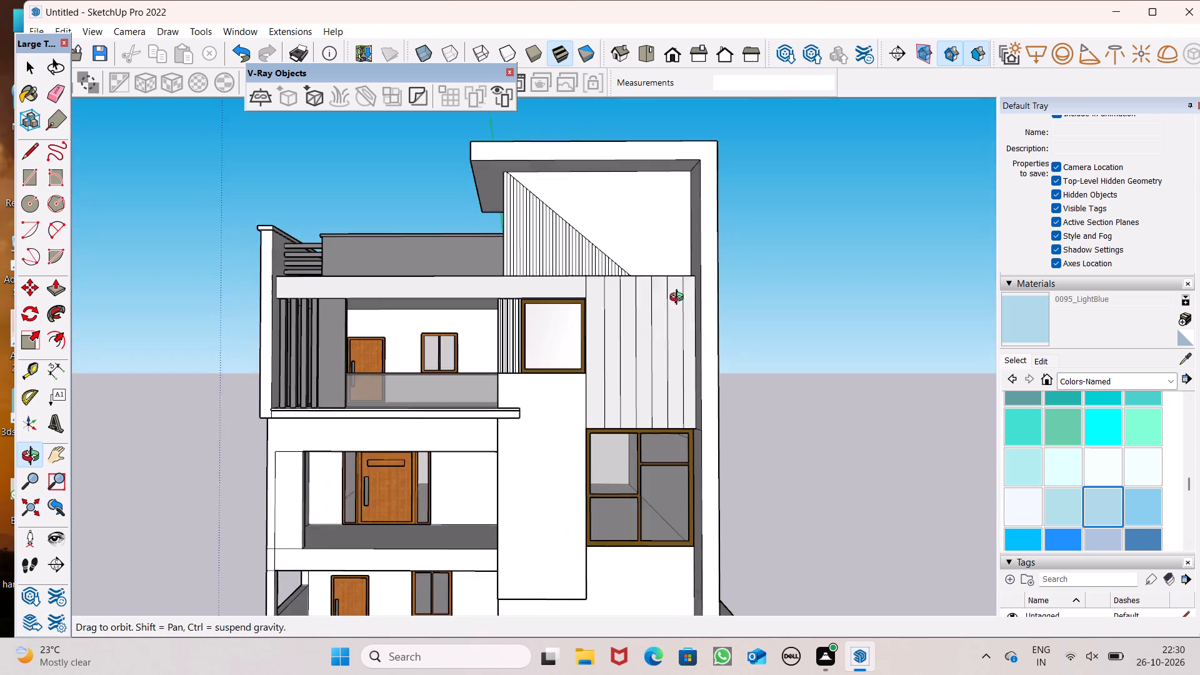
pyautogui.moveTo(679, 299); pyautogui.dragTo(681, 296, button='middle')
pyautogui.scroll(5, 629, 289)
pyautogui.click(591, 305)
pyautogui.moveTo(617, 313); pyautogui.dragTo(640, 317)
pyautogui.moveTo(650, 317); pyautogui.dragTo(659, 322)
pyautogui.moveTo(694, 324); pyautogui.dragTo(707, 333)
pyautogui.click(707, 333)
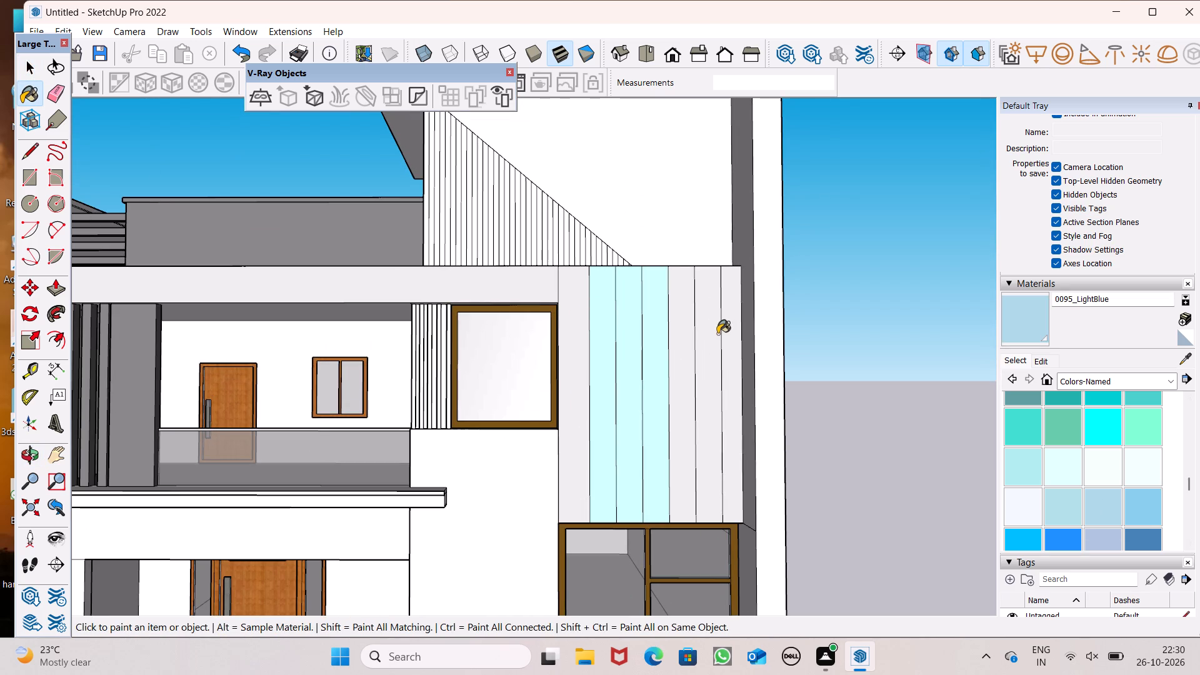
pyautogui.click(728, 335)
pyautogui.moveTo(730, 336); pyautogui.dragTo(720, 339)
pyautogui.click(692, 343)
pyautogui.click(682, 354)
pyautogui.moveTo(626, 361); pyautogui.dragTo(582, 369)
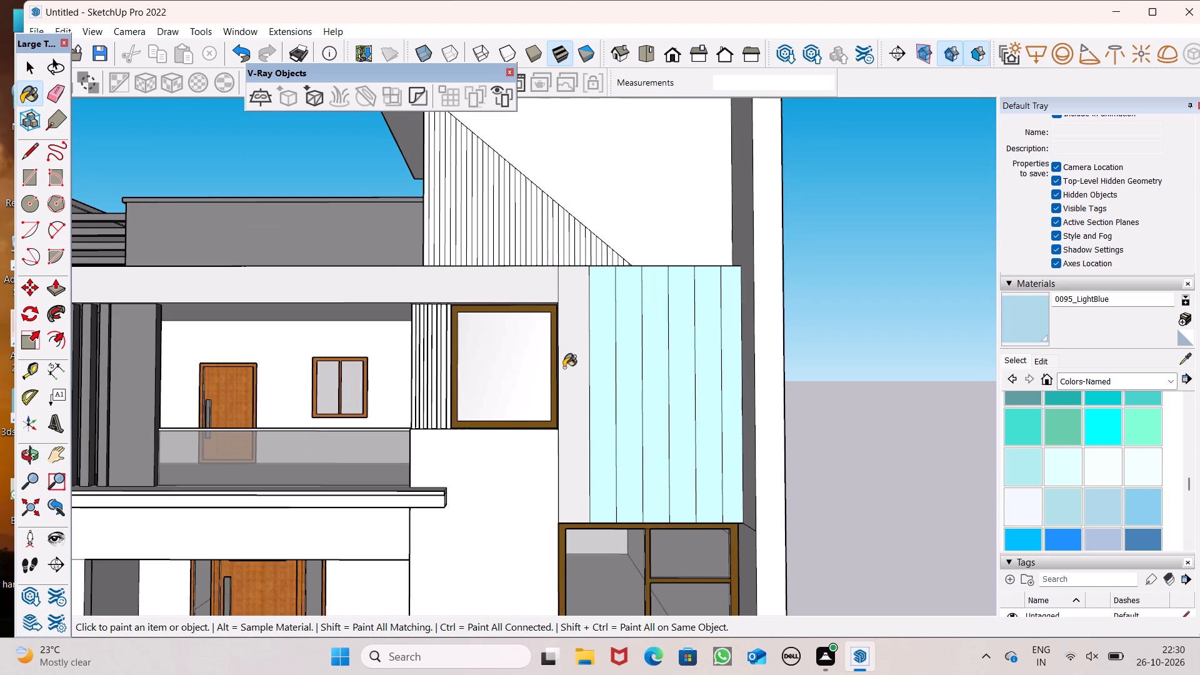
# Paint the front and top faces of the long horizontal beam above the balcony with 0095_LightBlue.
pyautogui.click(485, 289)
pyautogui.scroll(-7, 617, 282)
pyautogui.moveTo(691, 357); pyautogui.dragTo(721, 606, button='middle')
pyautogui.scroll(4, 570, 412)
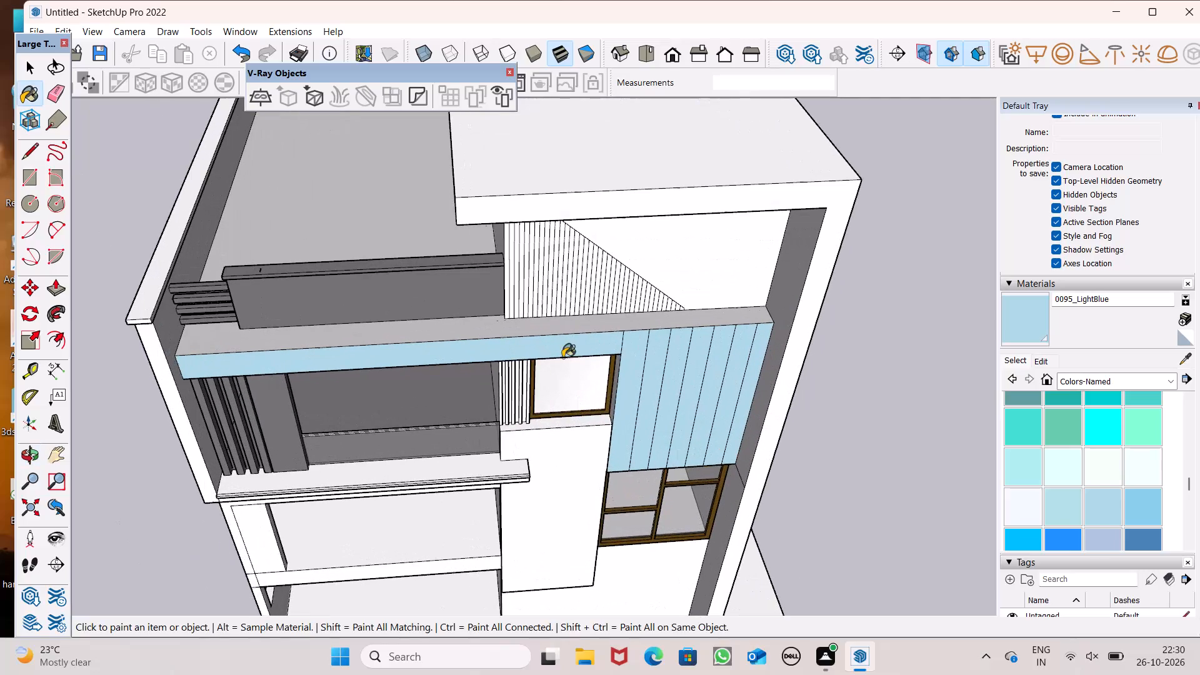
pyautogui.scroll(1, 562, 357)
pyautogui.click(560, 322)
pyautogui.scroll(-3, 473, 306)
pyautogui.moveTo(502, 377); pyautogui.dragTo(572, 341, button='middle')
pyautogui.scroll(4, 131, 311)
# Draw a line about 3' 7 9/16" long on the beam's top, from the parapet's base corner to the side wall below the horizontal slats.
pyautogui.click(32, 151)
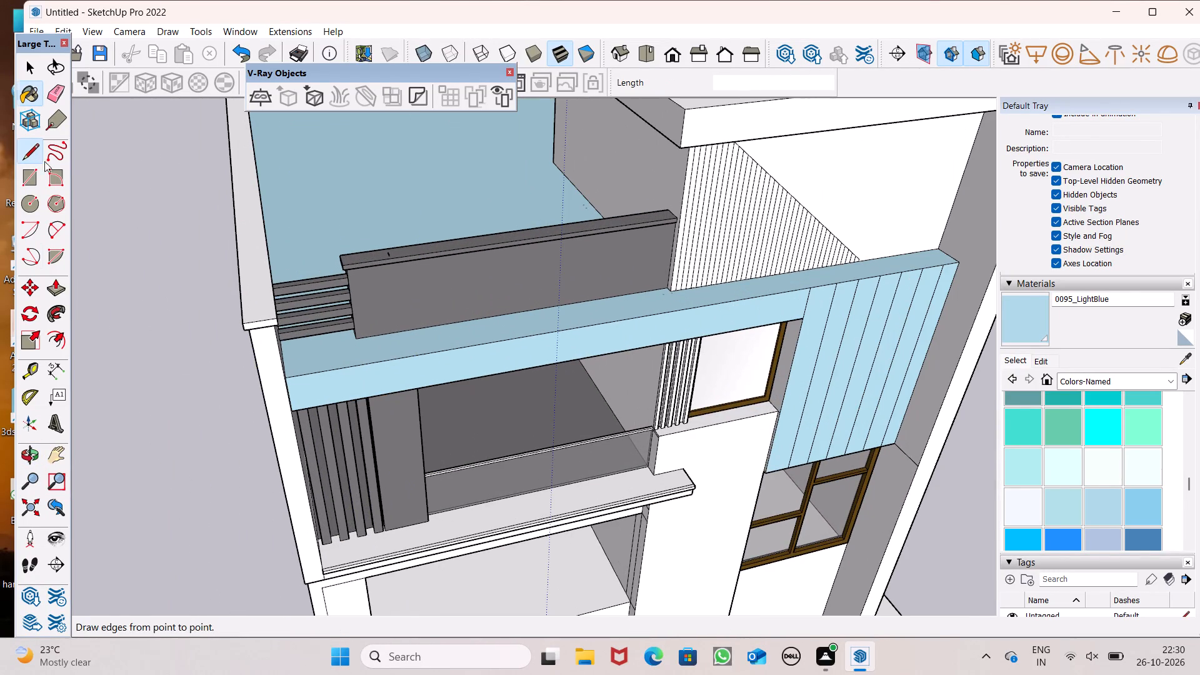
pyautogui.scroll(5, 334, 339)
pyautogui.click(363, 335)
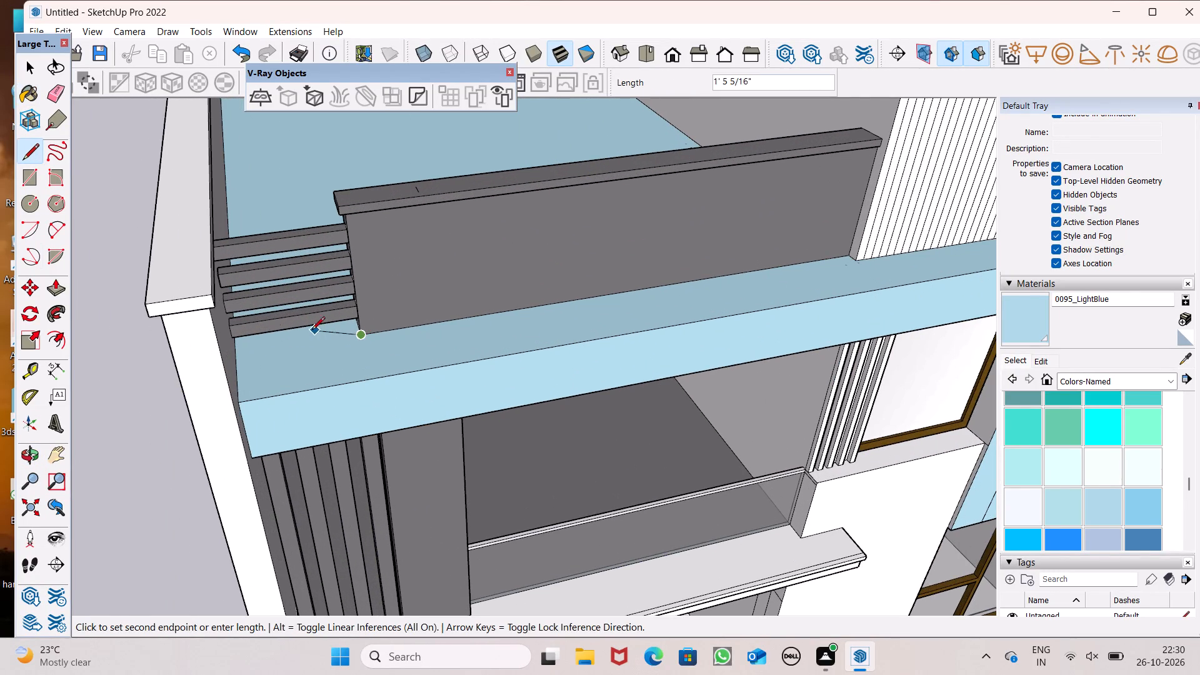
pyautogui.click(234, 352)
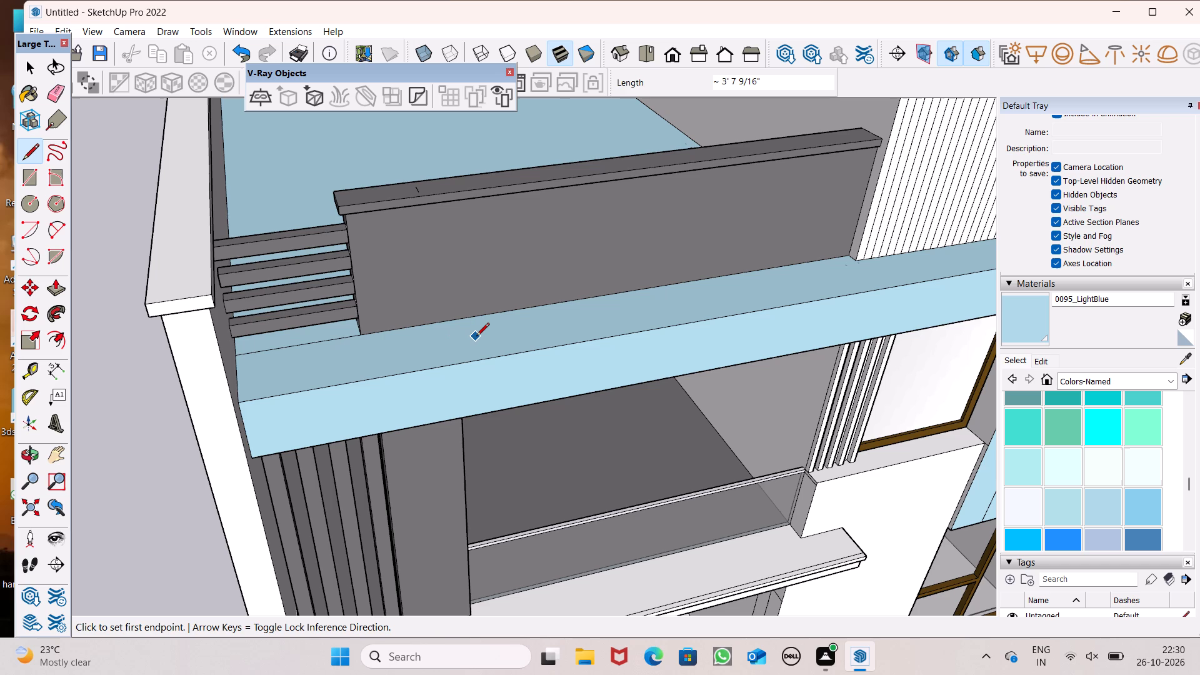
pyautogui.press('space')
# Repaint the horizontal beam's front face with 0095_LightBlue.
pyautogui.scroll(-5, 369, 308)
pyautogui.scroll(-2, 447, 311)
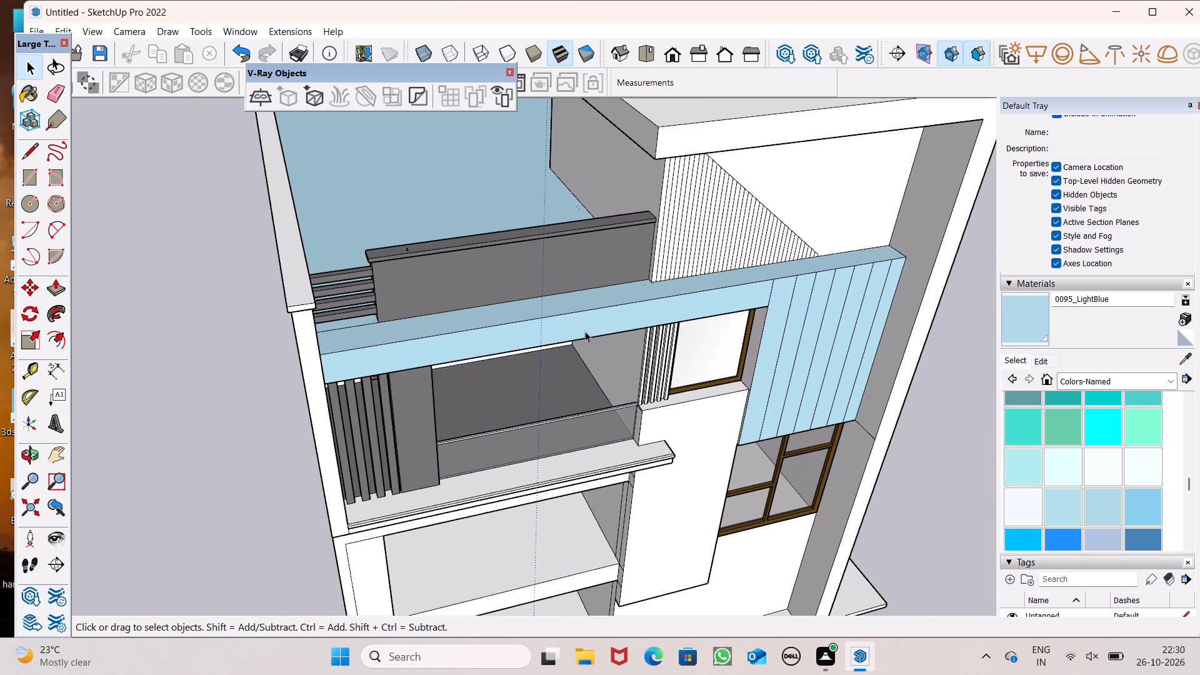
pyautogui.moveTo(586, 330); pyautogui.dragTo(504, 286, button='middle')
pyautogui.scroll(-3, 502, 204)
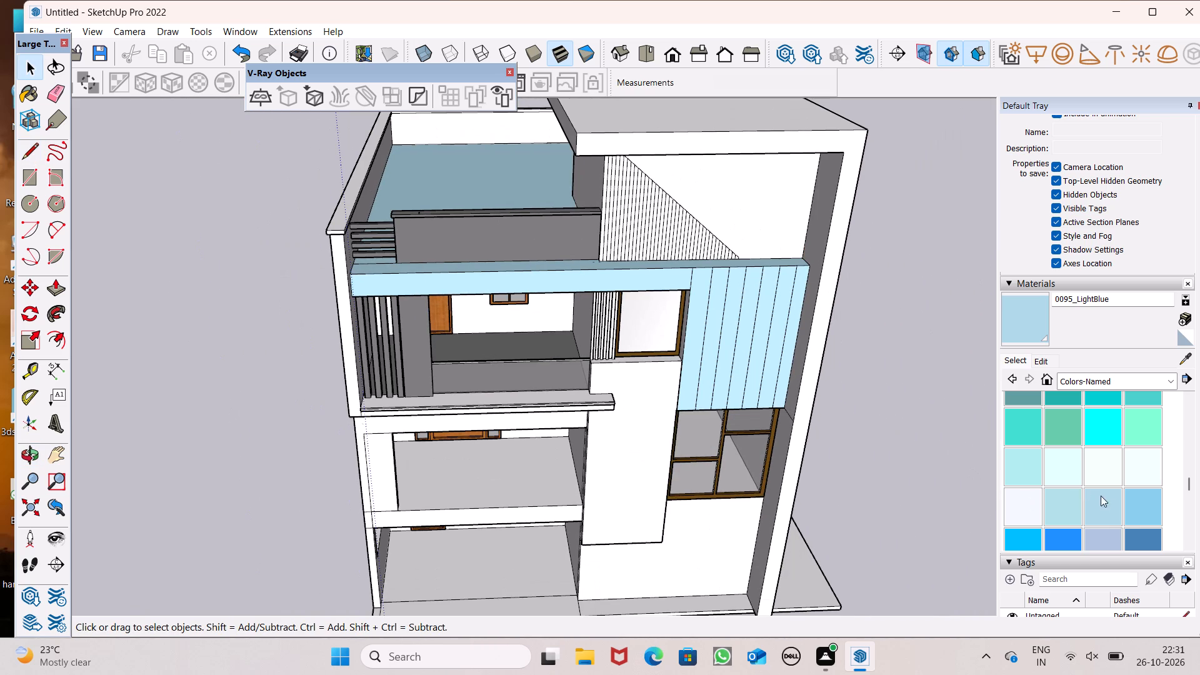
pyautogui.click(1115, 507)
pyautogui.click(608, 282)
# Paint the horizontal beam's front face with 0099_LightSteelBlue from the Colors-Named materials.
pyautogui.scroll(4, 564, 258)
pyautogui.scroll(-1, 1074, 502)
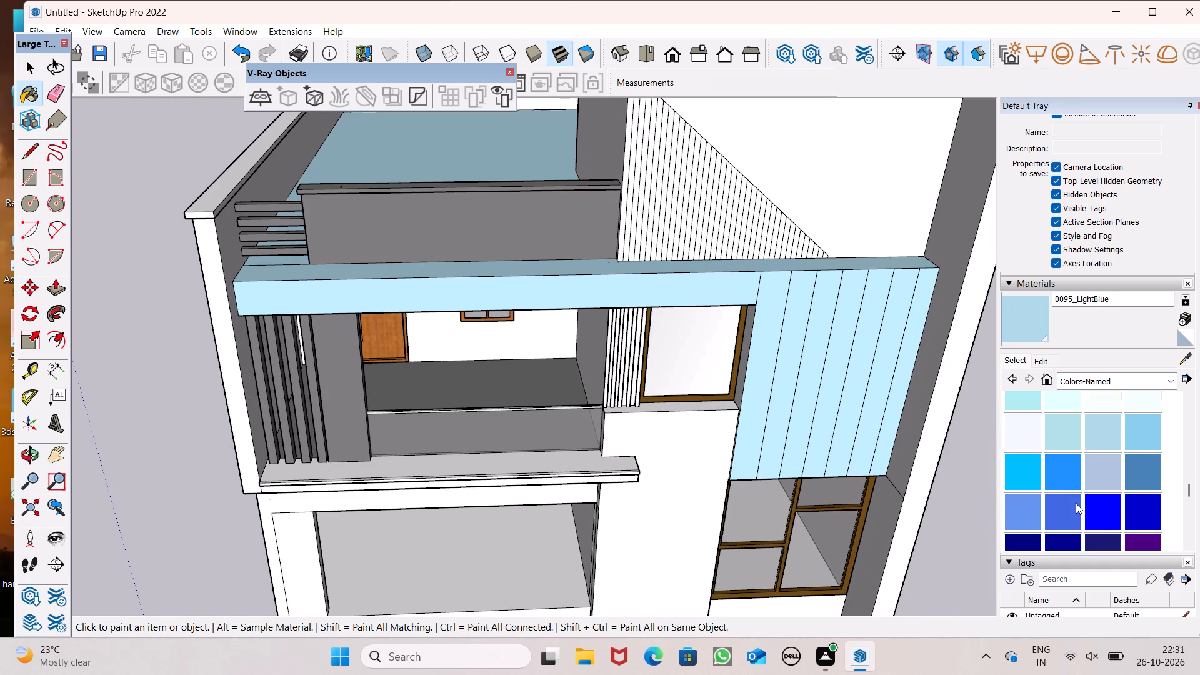
pyautogui.click(1090, 452)
pyautogui.doubleClick(1104, 469)
pyautogui.scroll(3, 736, 324)
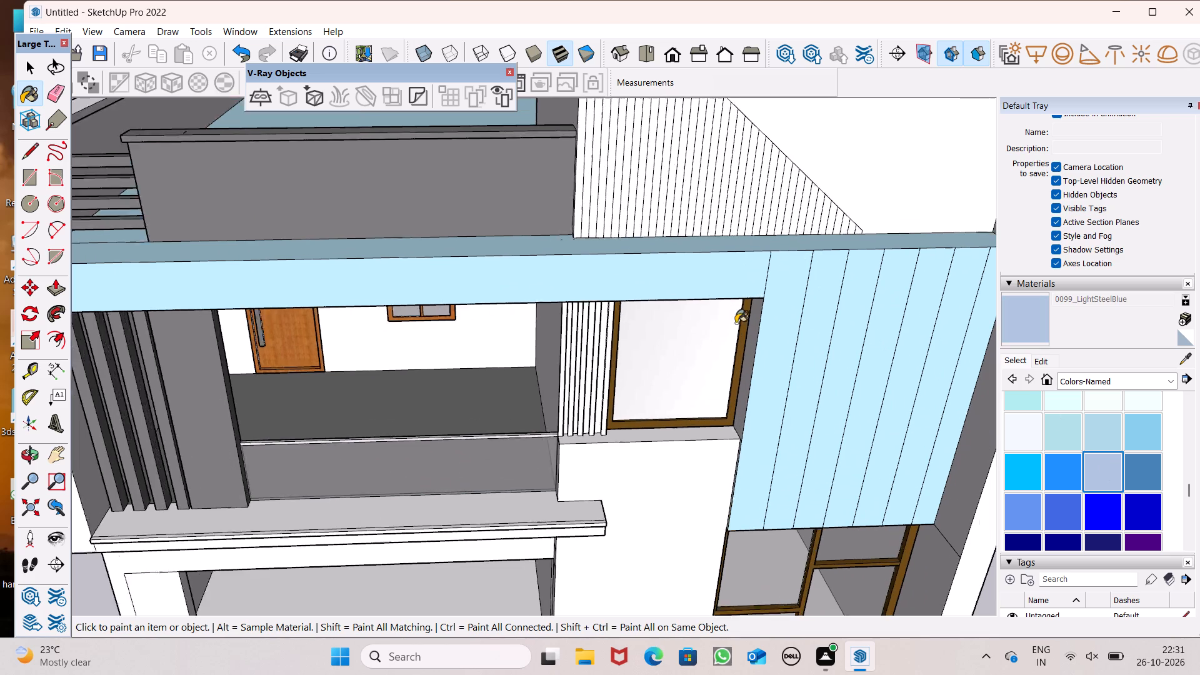
pyautogui.scroll(2, 736, 323)
pyautogui.click(679, 276)
pyautogui.scroll(-1, 706, 283)
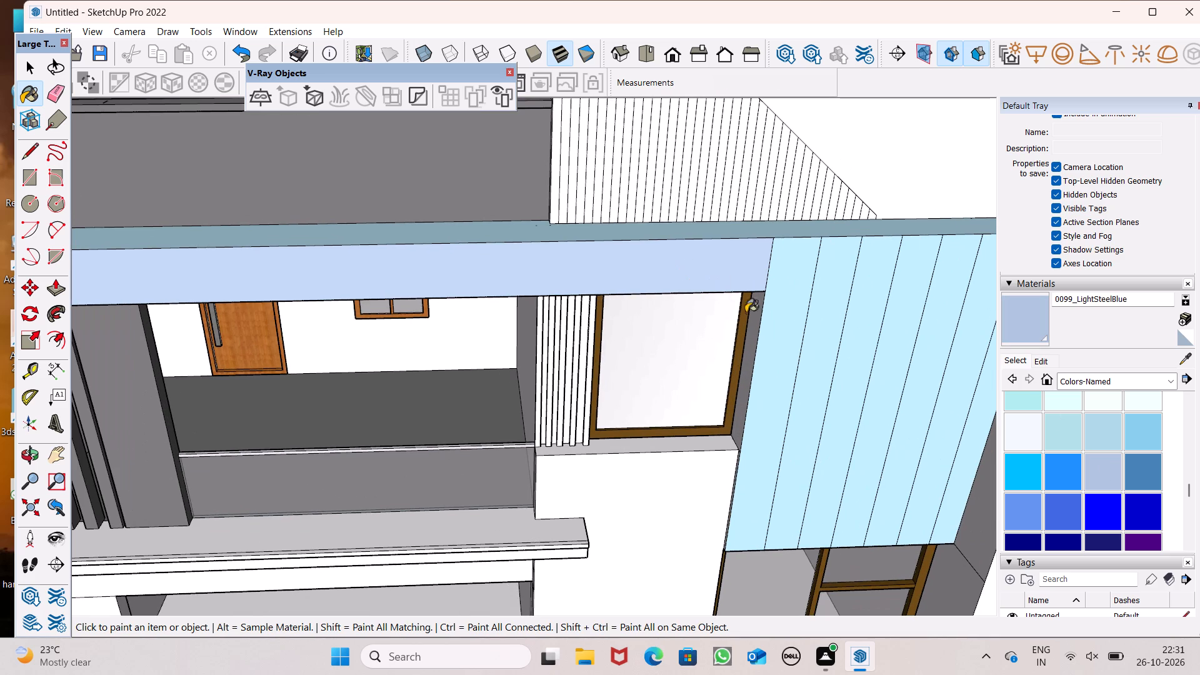
# Paint the vertical panel strips above the large window and the horizontal beam's top face with 0099_LightSteelBlue.
pyautogui.moveTo(786, 319); pyautogui.dragTo(793, 327)
pyautogui.click(837, 329)
pyautogui.moveTo(837, 329); pyautogui.dragTo(879, 331)
pyautogui.click(906, 328)
pyautogui.moveTo(907, 343); pyautogui.dragTo(898, 359)
pyautogui.click(874, 352)
pyautogui.click(869, 356)
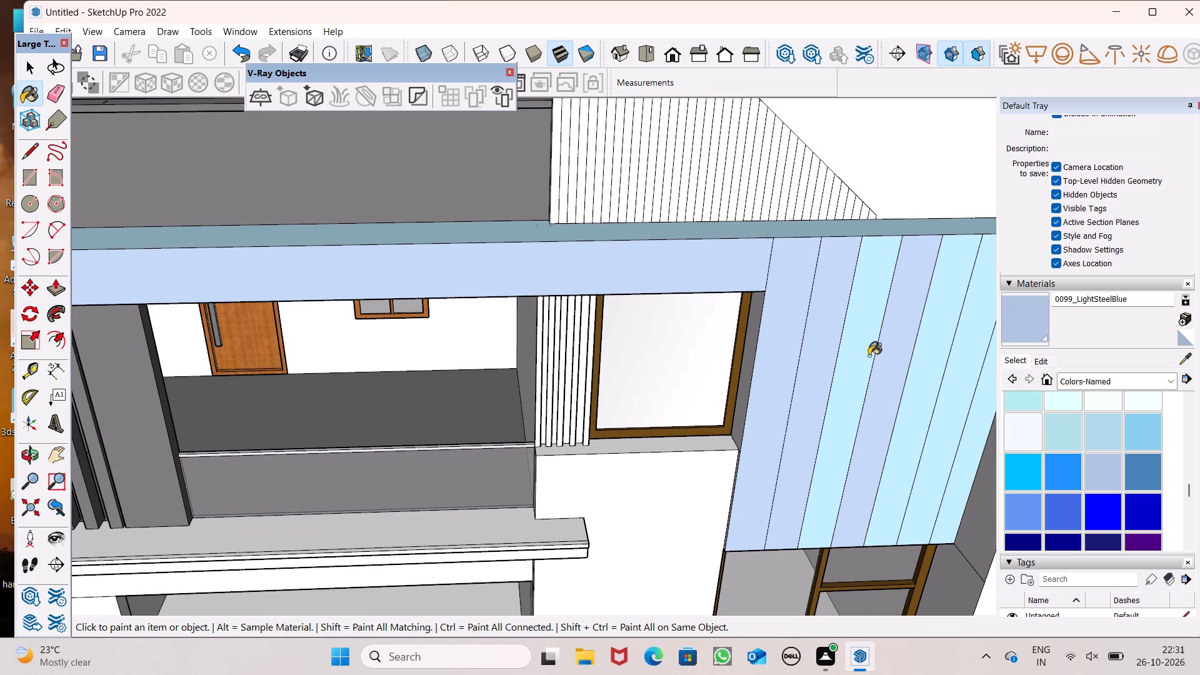
pyautogui.click(849, 340)
pyautogui.moveTo(824, 222); pyautogui.dragTo(824, 230)
pyautogui.scroll(-8, 821, 247)
pyautogui.moveTo(835, 353); pyautogui.dragTo(836, 362, button='middle')
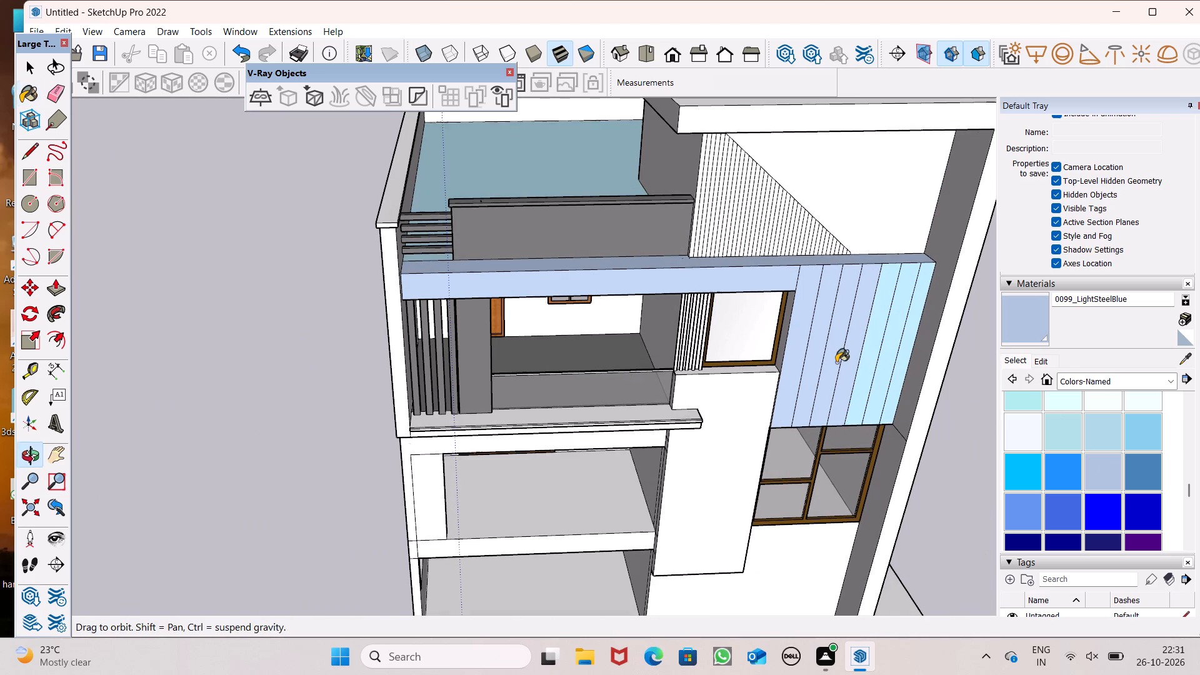
pyautogui.click(872, 356)
pyautogui.click(891, 341)
pyautogui.click(907, 339)
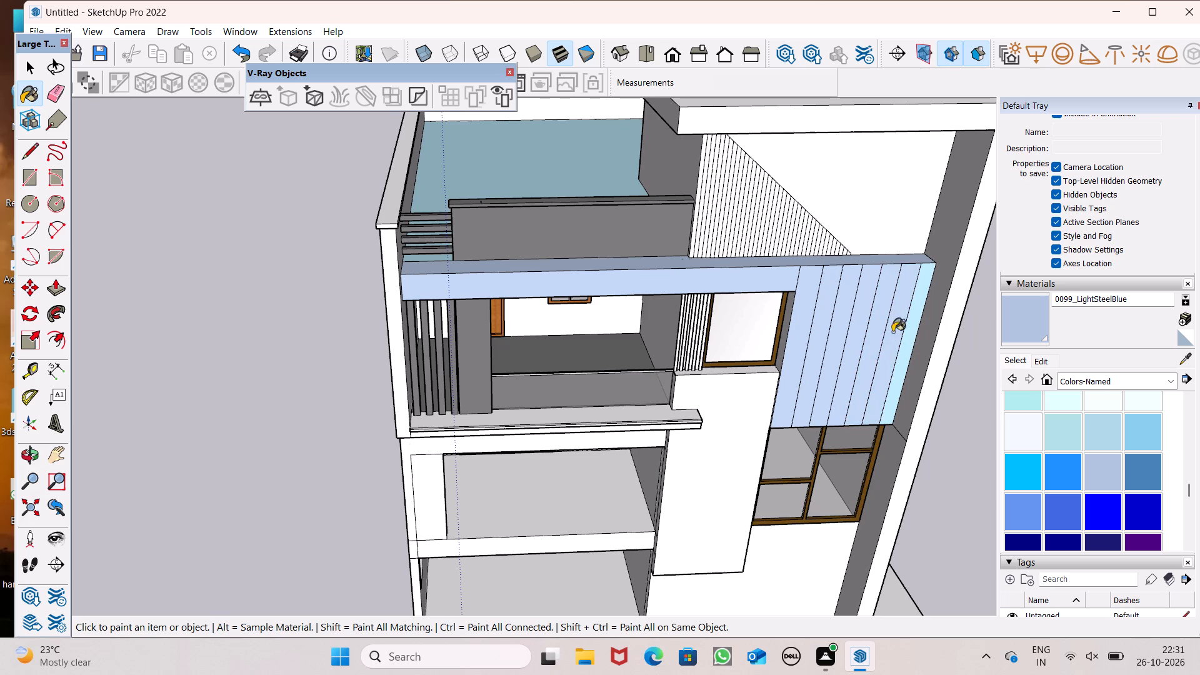
pyautogui.scroll(-3, 859, 287)
pyautogui.moveTo(872, 296); pyautogui.dragTo(709, 174, button='middle')
pyautogui.moveTo(709, 174); pyautogui.dragTo(793, 152, button='middle')
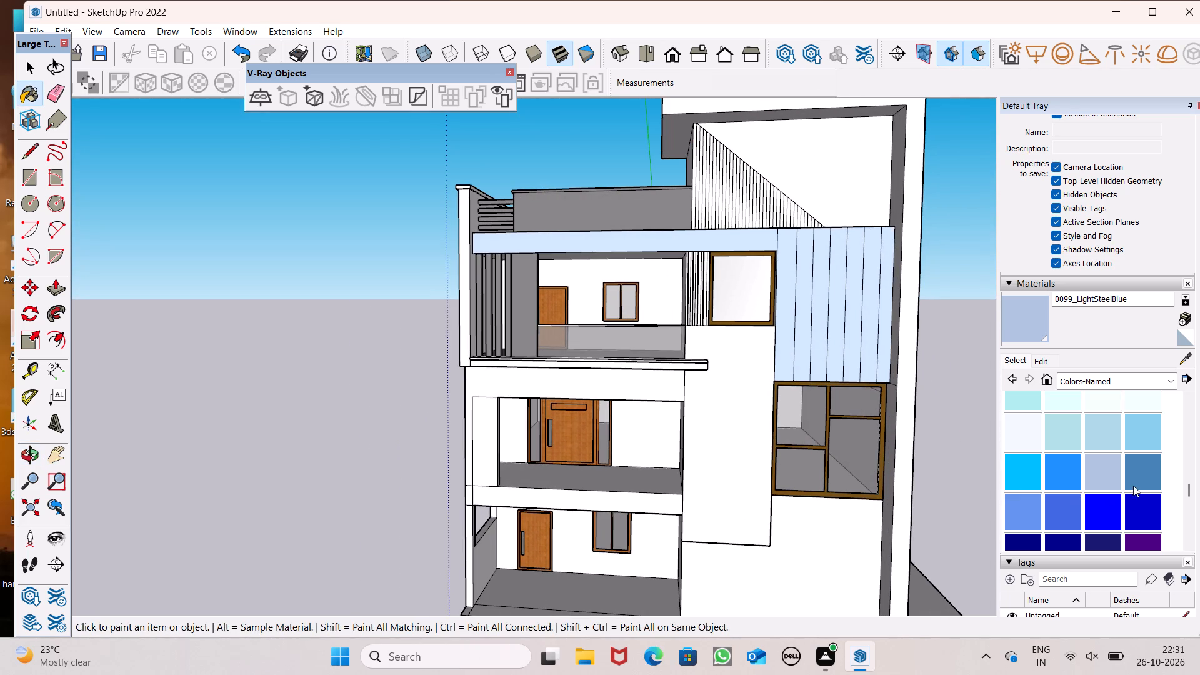
# Paint the back walls of the top, middle and ground-floor front openings with 0033_NavajoWhite from the Colors-Named materials.
pyautogui.click(1104, 466)
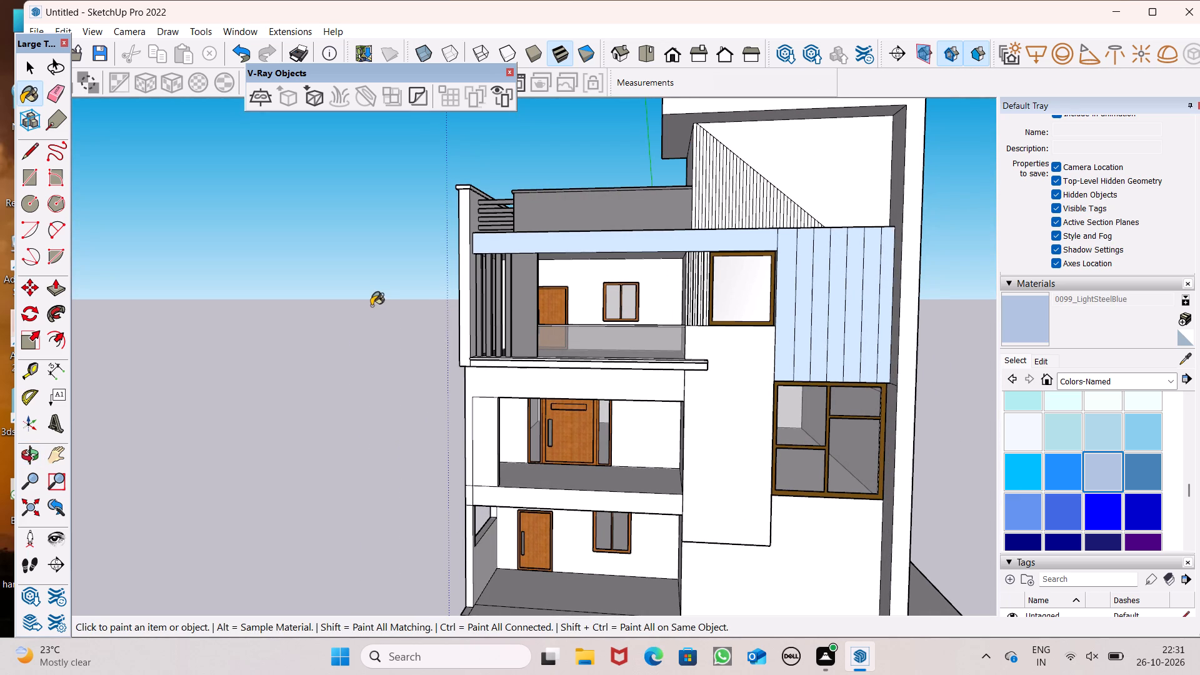
pyautogui.moveTo(325, 308); pyautogui.dragTo(392, 319, button='middle')
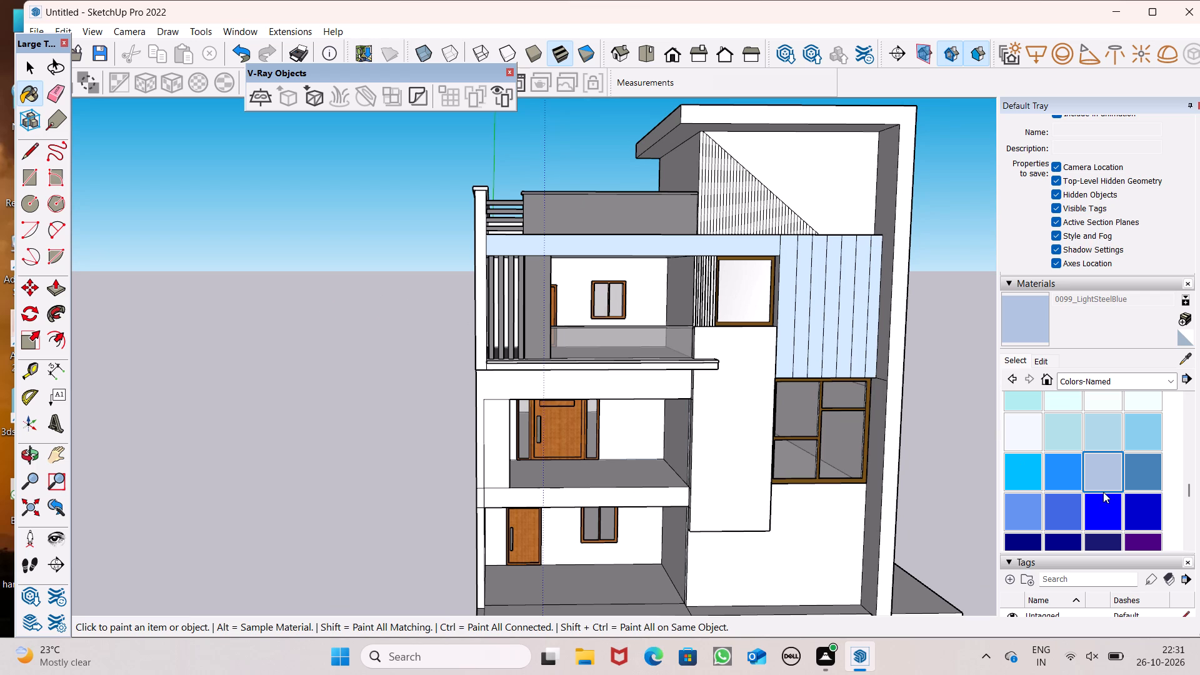
pyautogui.scroll(-2, 1104, 492)
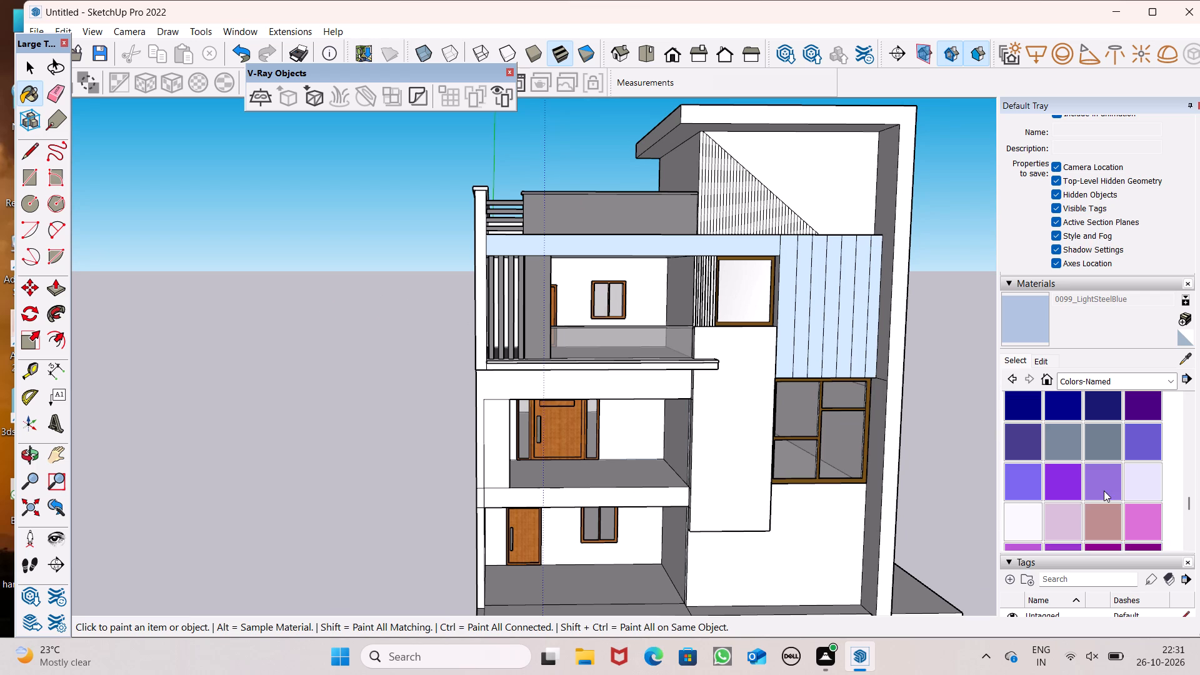
pyautogui.scroll(-4, 1104, 491)
pyautogui.scroll(7, 1104, 490)
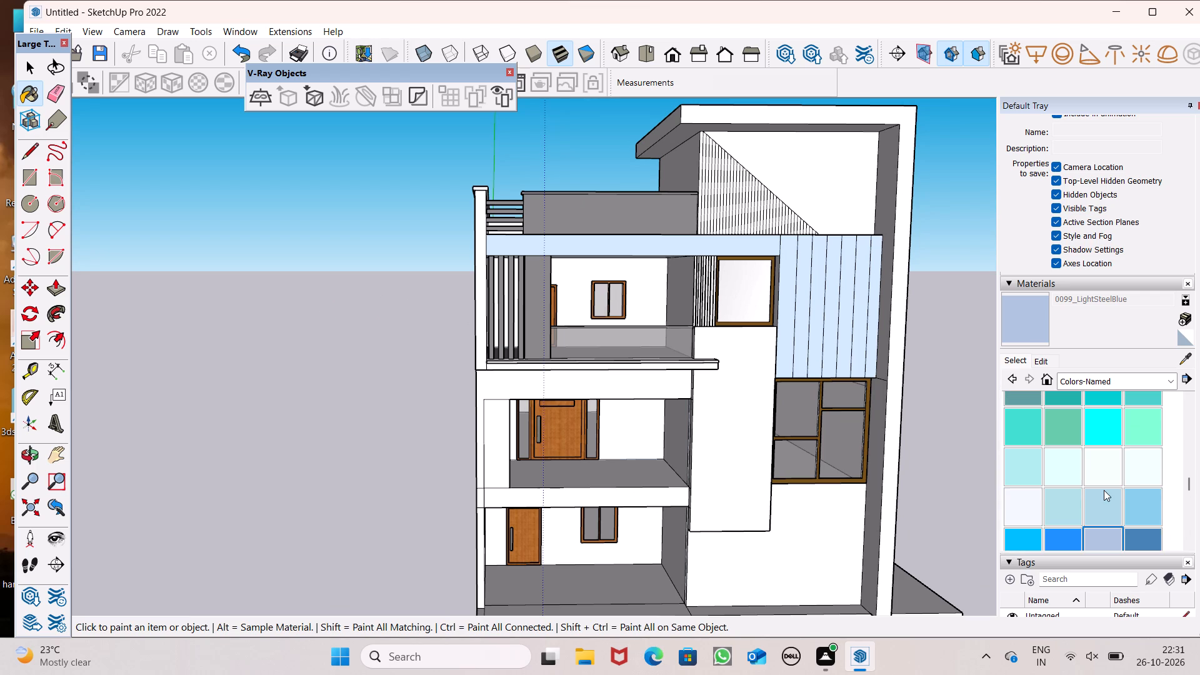
pyautogui.scroll(6, 1104, 490)
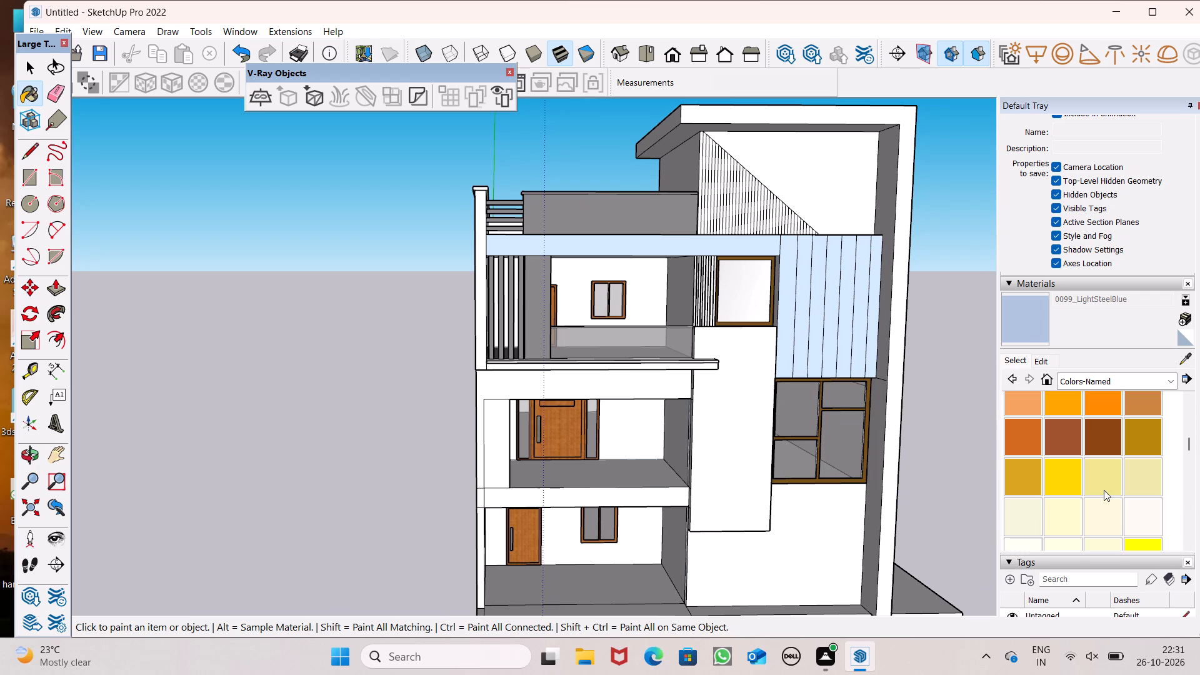
pyautogui.scroll(1, 1104, 490)
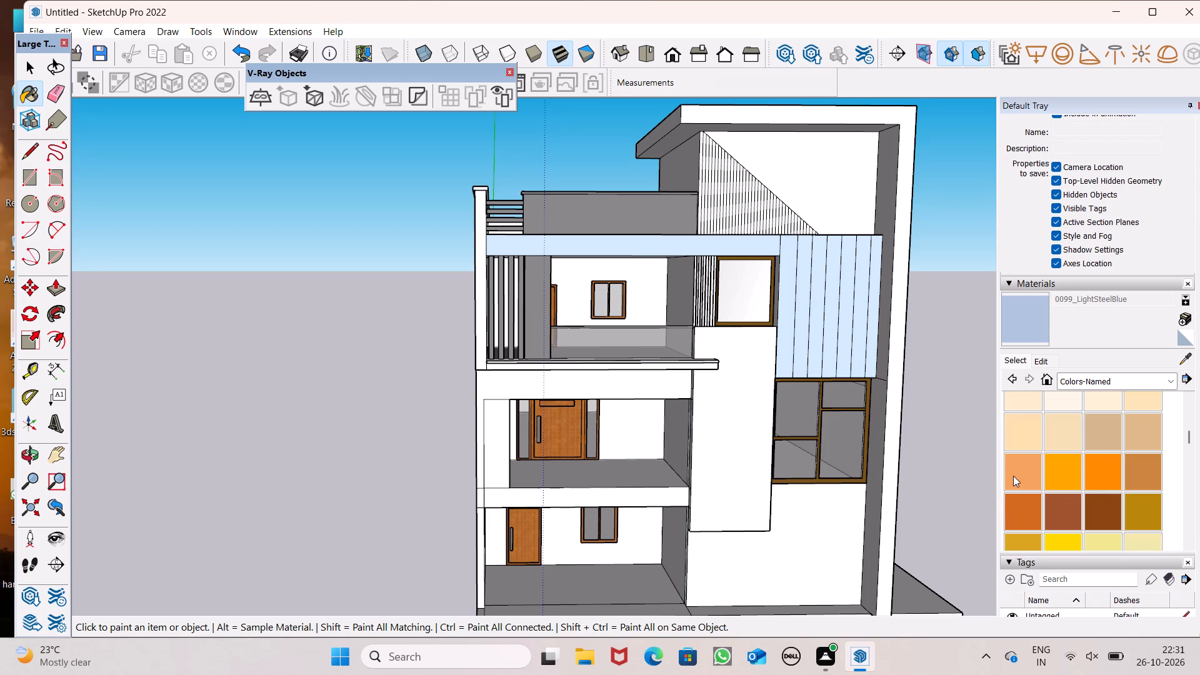
pyautogui.click(1013, 475)
pyautogui.click(1022, 438)
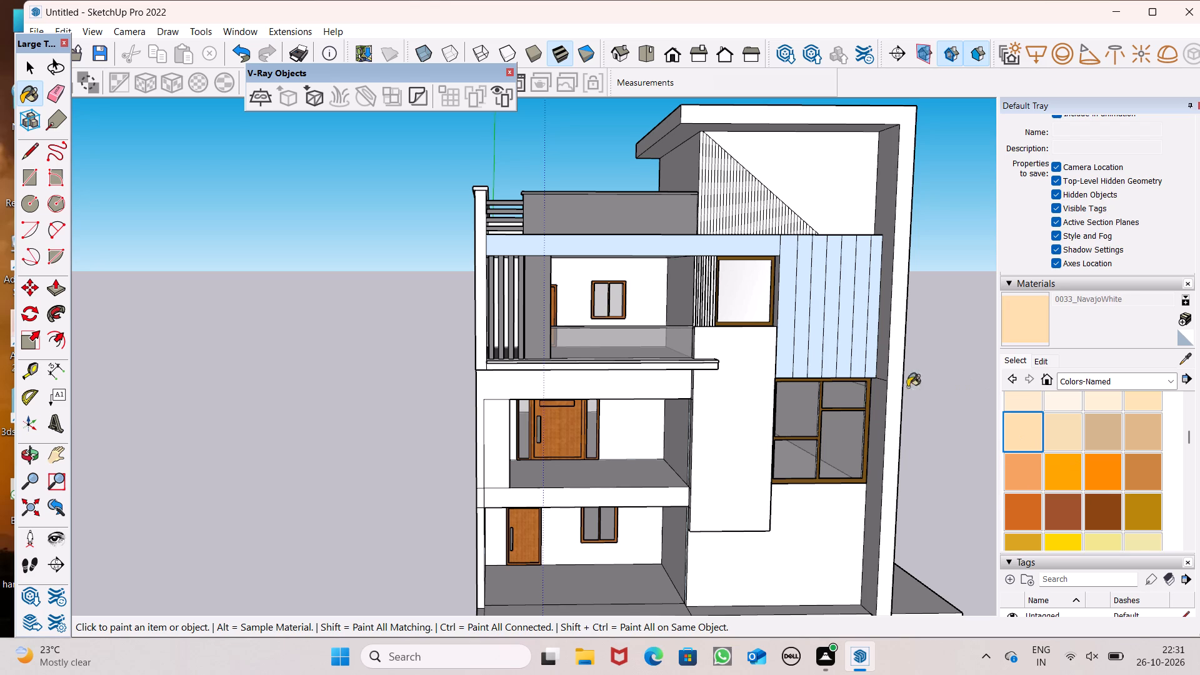
pyautogui.scroll(5, 645, 304)
pyautogui.click(645, 304)
pyautogui.scroll(5, 648, 303)
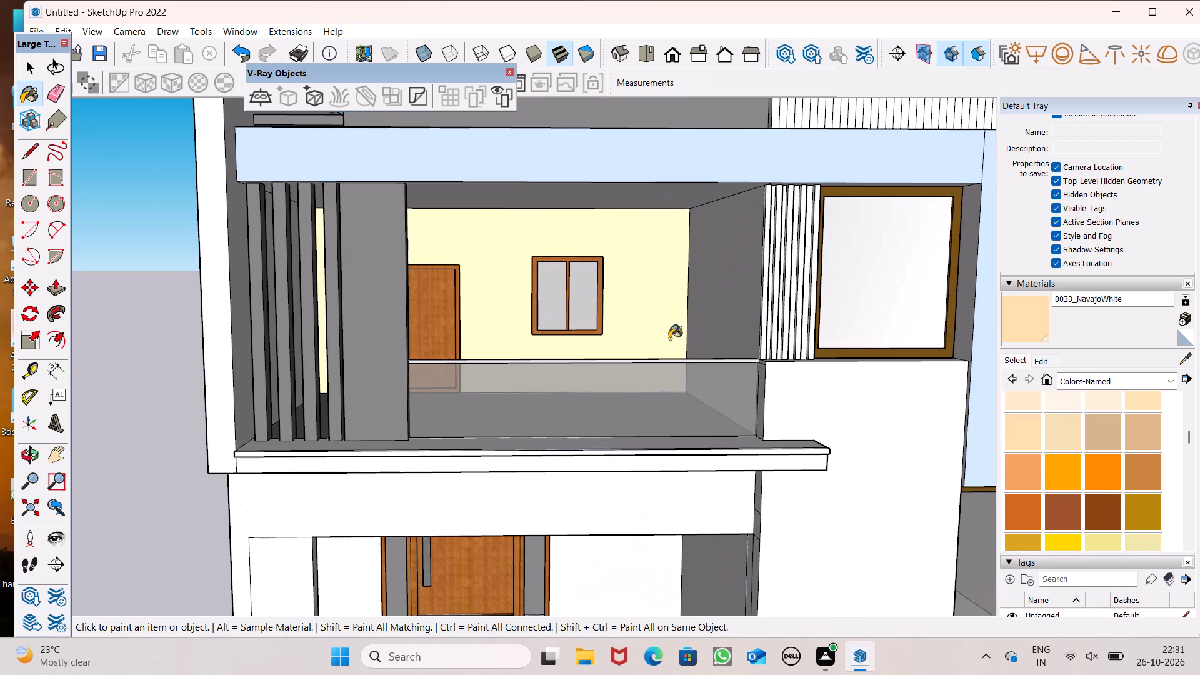
pyautogui.scroll(-4, 670, 329)
pyautogui.moveTo(656, 497); pyautogui.dragTo(652, 486)
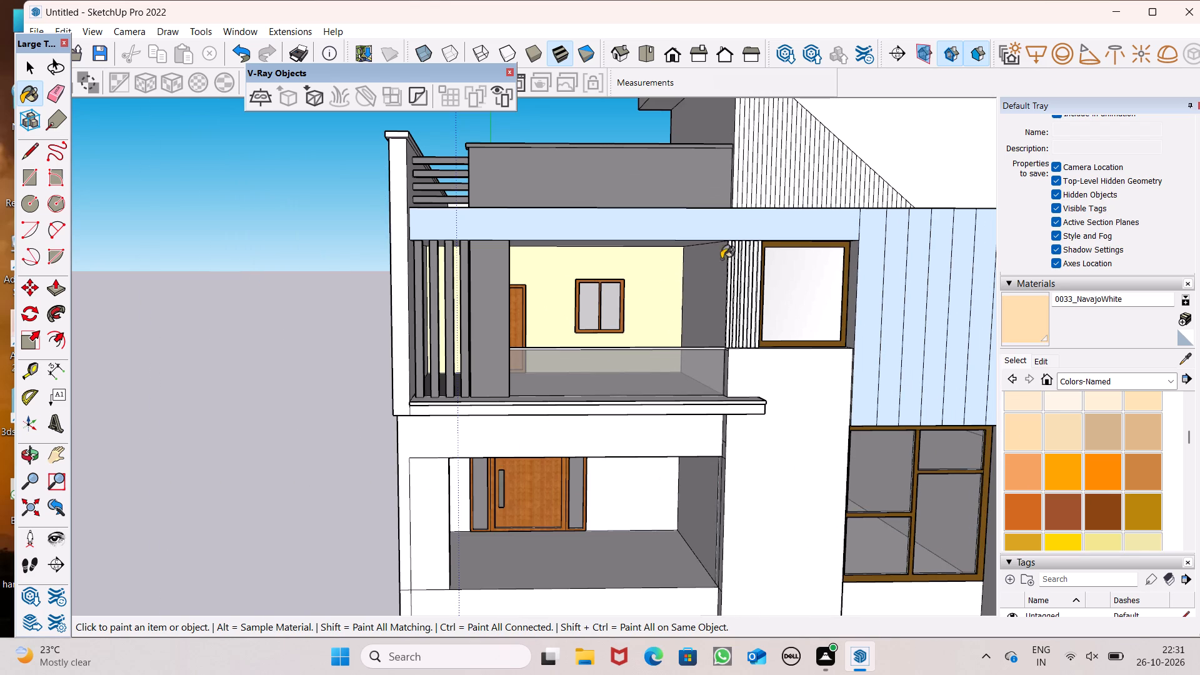
pyautogui.scroll(-10, 744, 241)
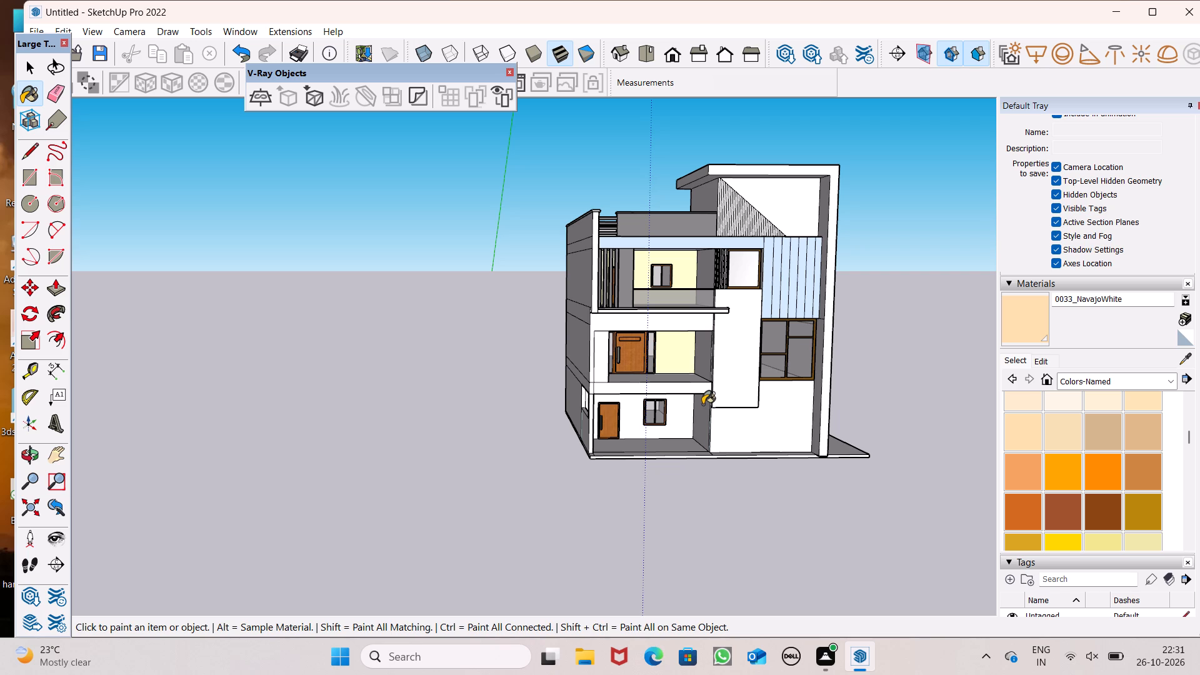
pyautogui.click(672, 432)
# Paint the inner left side walls of the middle, ground and top-floor front openings with 0033_NavajoWhite.
pyautogui.scroll(8, 689, 404)
pyautogui.scroll(-5, 691, 402)
pyautogui.moveTo(704, 396); pyautogui.dragTo(648, 458, button='middle')
pyautogui.scroll(1, 704, 395)
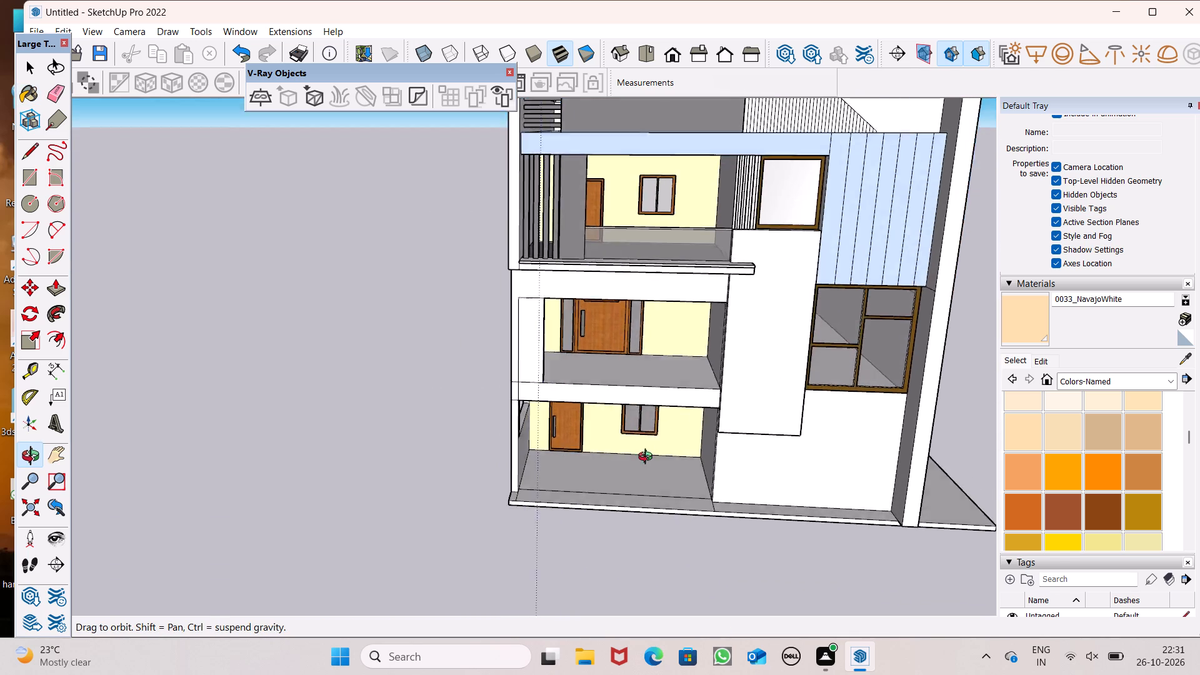
pyautogui.moveTo(648, 458); pyautogui.dragTo(517, 389, button='middle')
pyautogui.click(524, 325)
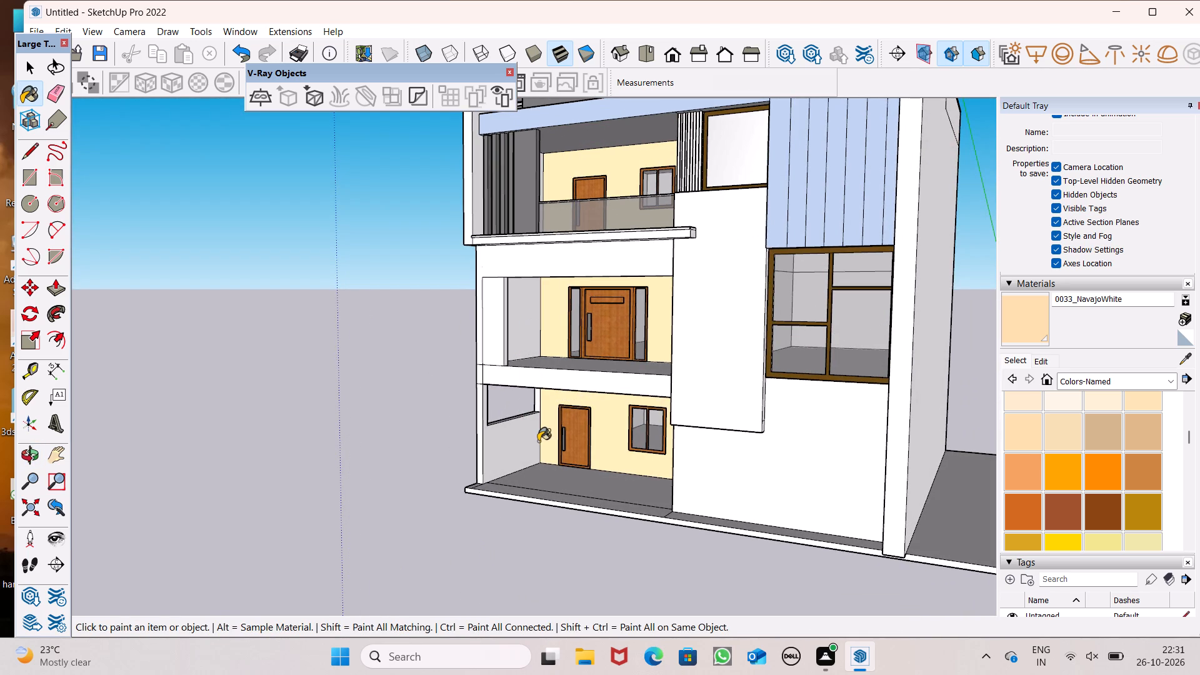
pyautogui.click(538, 441)
pyautogui.scroll(3, 558, 323)
pyautogui.scroll(-5, 555, 285)
pyautogui.moveTo(558, 307); pyautogui.dragTo(466, 383, button='middle')
pyautogui.scroll(2, 496, 416)
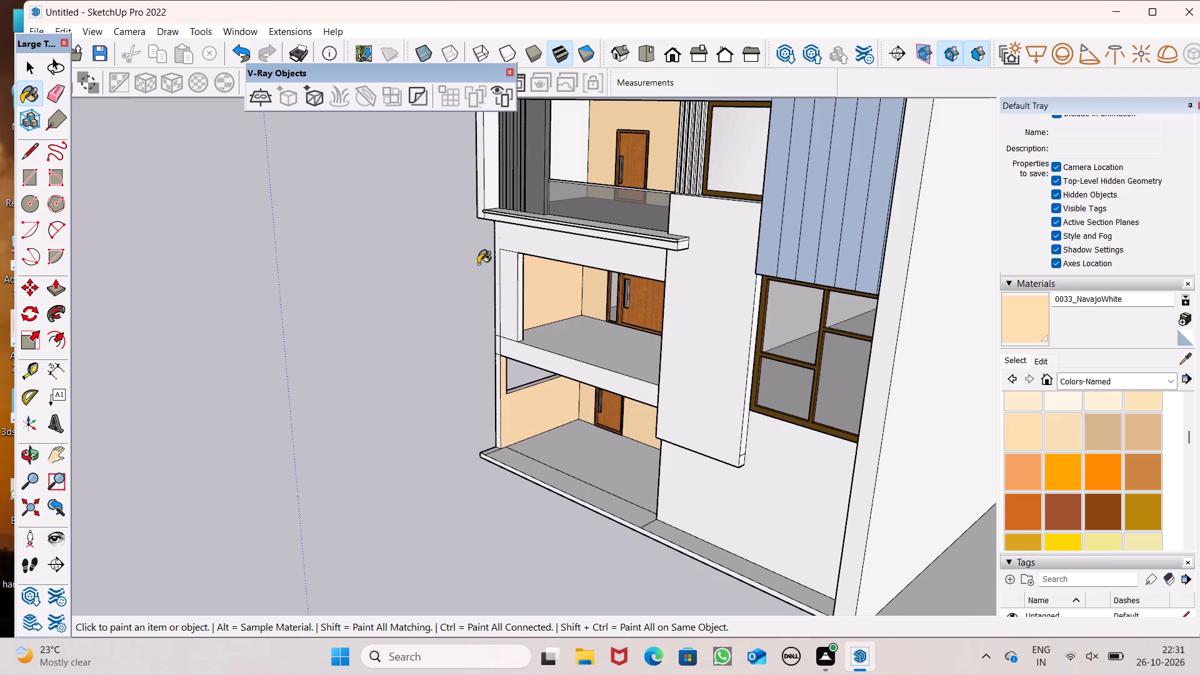
pyautogui.scroll(6, 581, 191)
pyautogui.click(574, 144)
# Paint the inner right side walls of the top, middle and ground-floor front openings with 0033_NavajoWhite.
pyautogui.scroll(-4, 684, 299)
pyautogui.moveTo(701, 313); pyautogui.dragTo(1054, 284, button='middle')
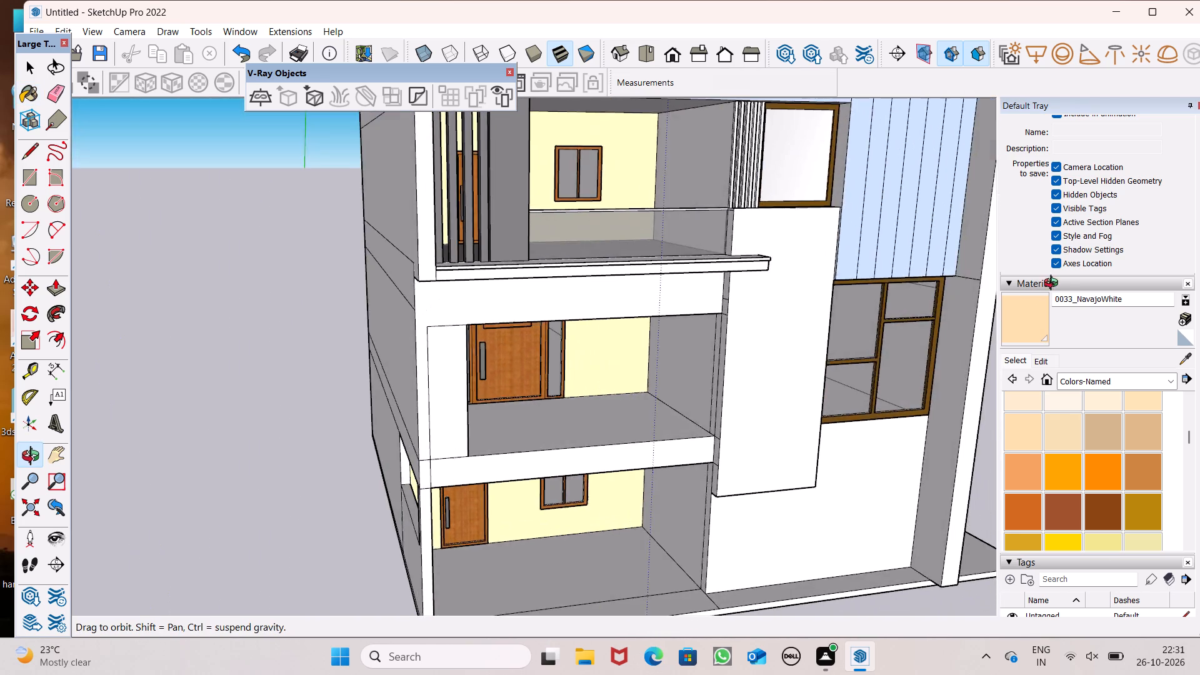
pyautogui.moveTo(1054, 284); pyautogui.dragTo(1167, 284, button='middle')
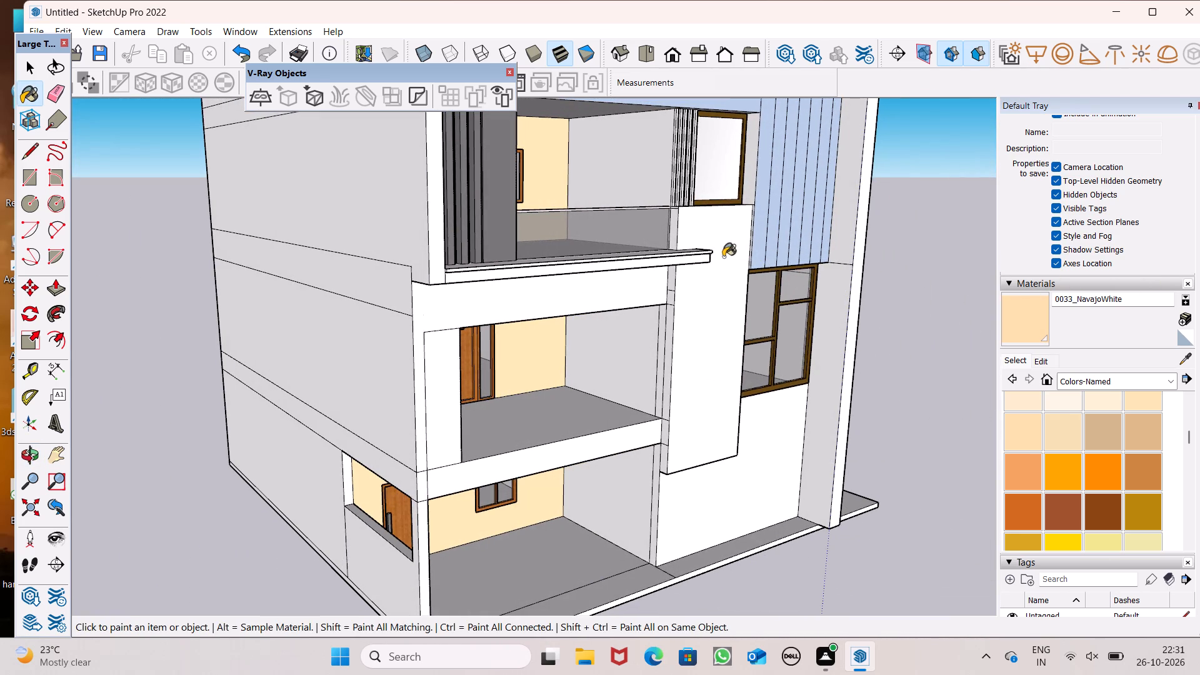
pyautogui.moveTo(637, 179); pyautogui.dragTo(645, 189)
pyautogui.click(637, 337)
pyautogui.moveTo(670, 426); pyautogui.dragTo(795, 397, button='middle')
pyautogui.click(618, 488)
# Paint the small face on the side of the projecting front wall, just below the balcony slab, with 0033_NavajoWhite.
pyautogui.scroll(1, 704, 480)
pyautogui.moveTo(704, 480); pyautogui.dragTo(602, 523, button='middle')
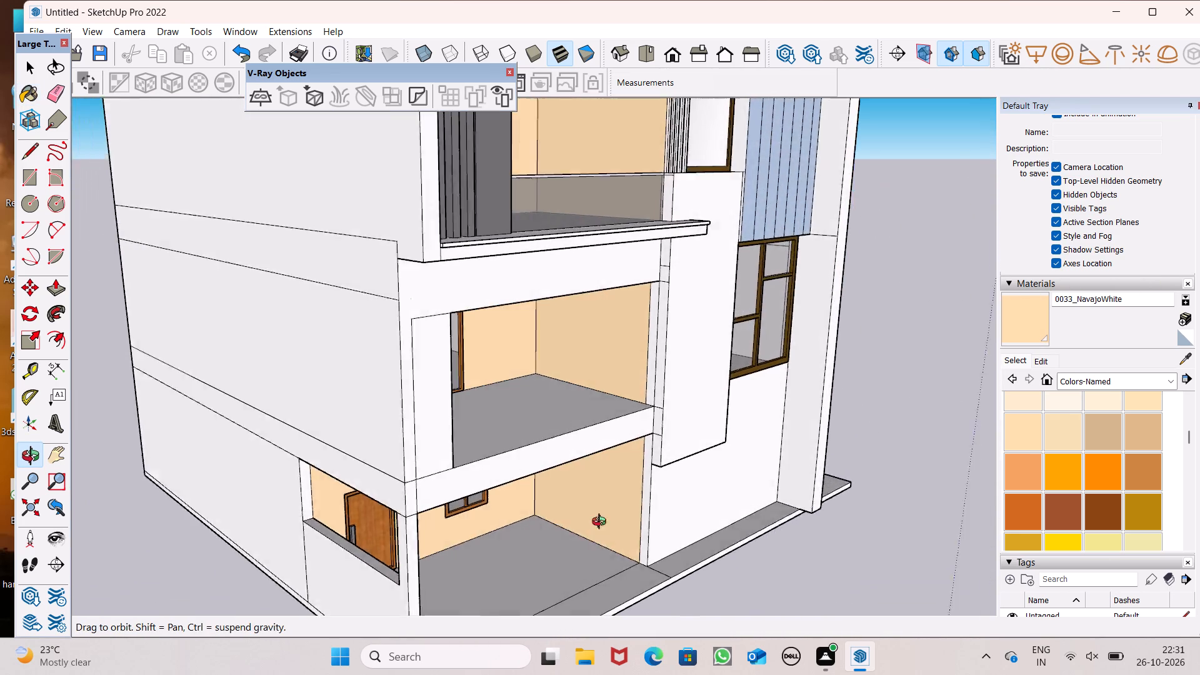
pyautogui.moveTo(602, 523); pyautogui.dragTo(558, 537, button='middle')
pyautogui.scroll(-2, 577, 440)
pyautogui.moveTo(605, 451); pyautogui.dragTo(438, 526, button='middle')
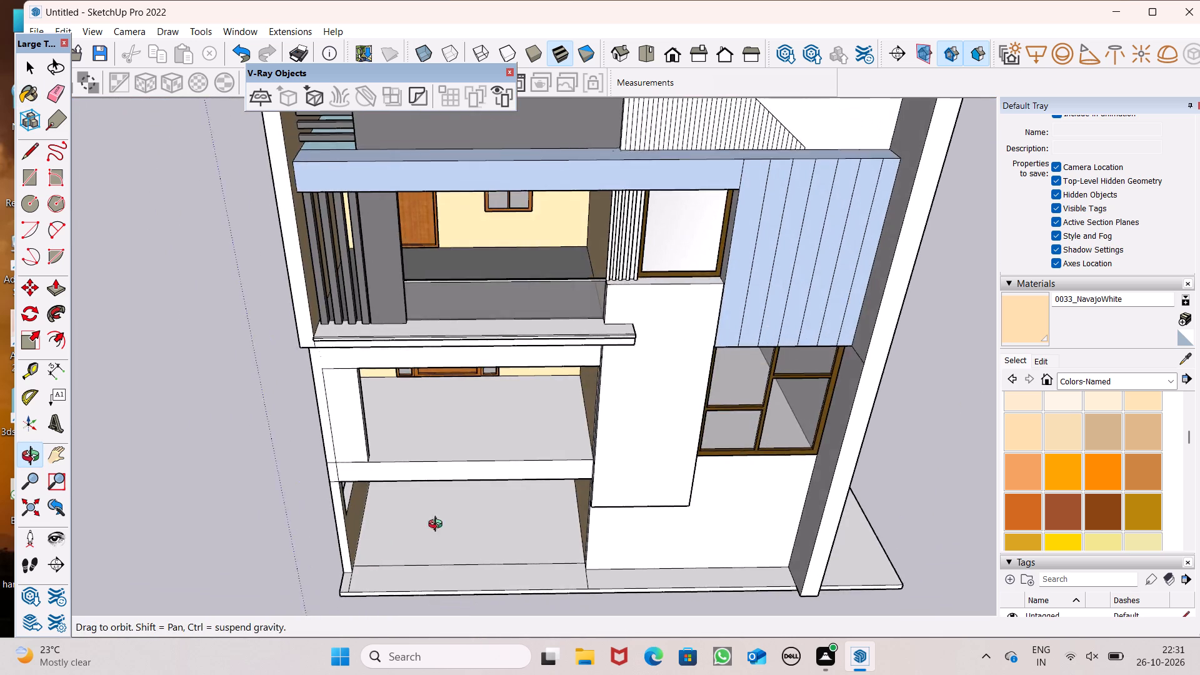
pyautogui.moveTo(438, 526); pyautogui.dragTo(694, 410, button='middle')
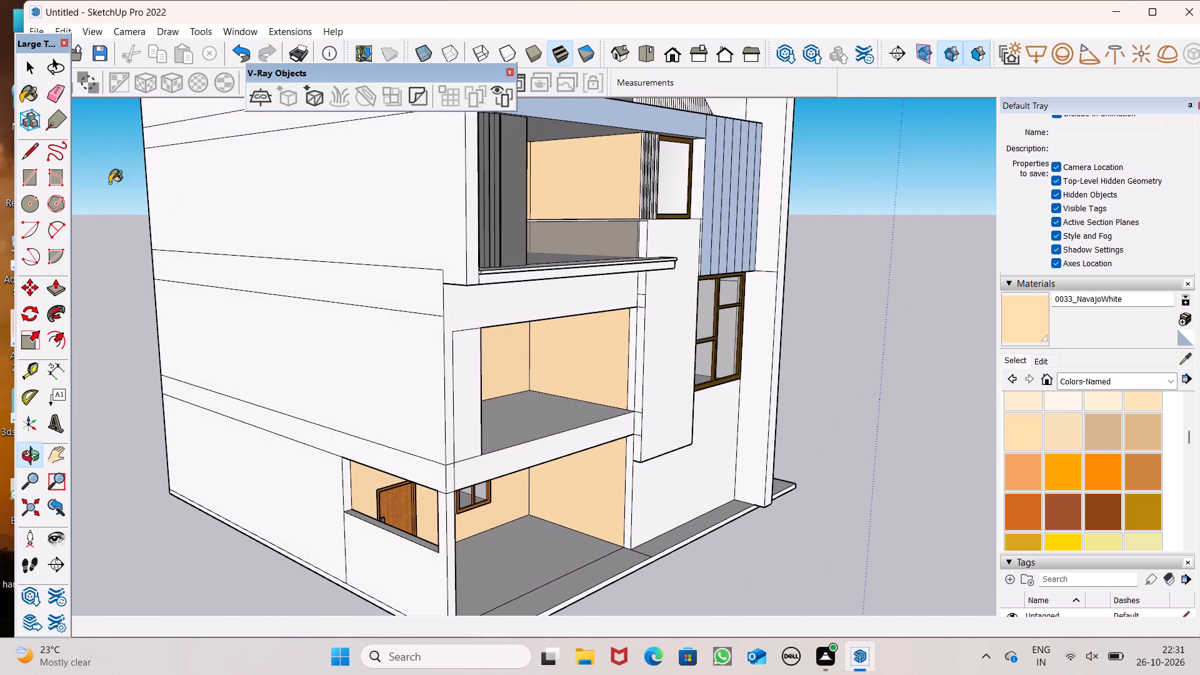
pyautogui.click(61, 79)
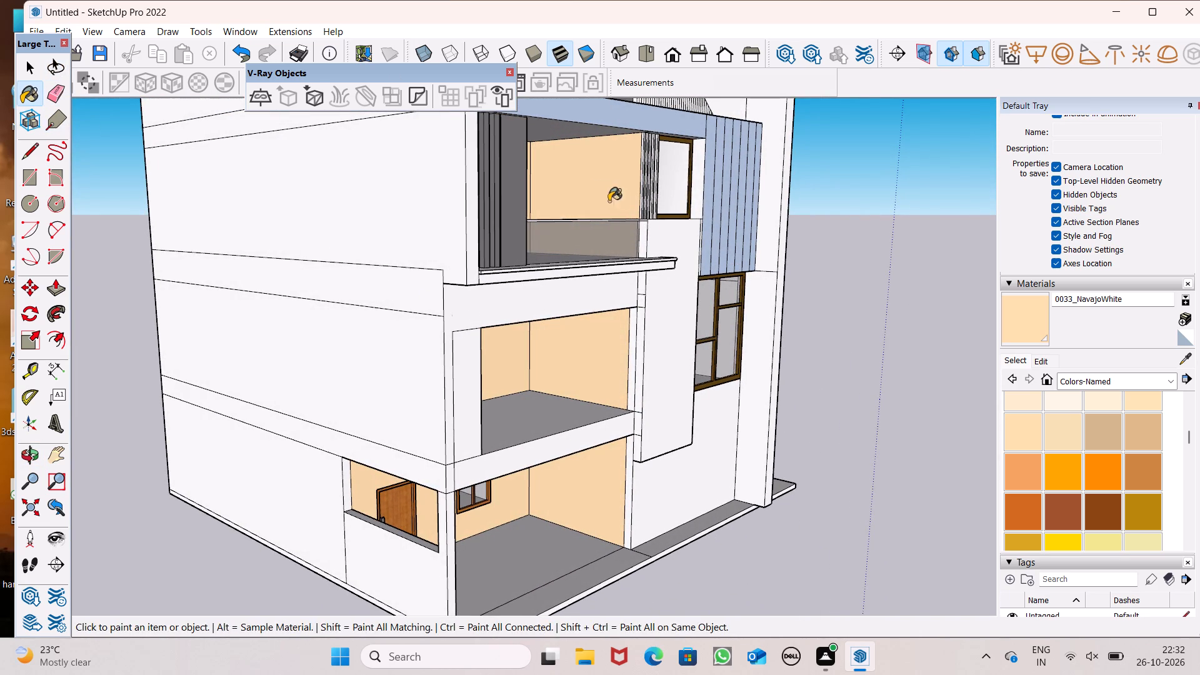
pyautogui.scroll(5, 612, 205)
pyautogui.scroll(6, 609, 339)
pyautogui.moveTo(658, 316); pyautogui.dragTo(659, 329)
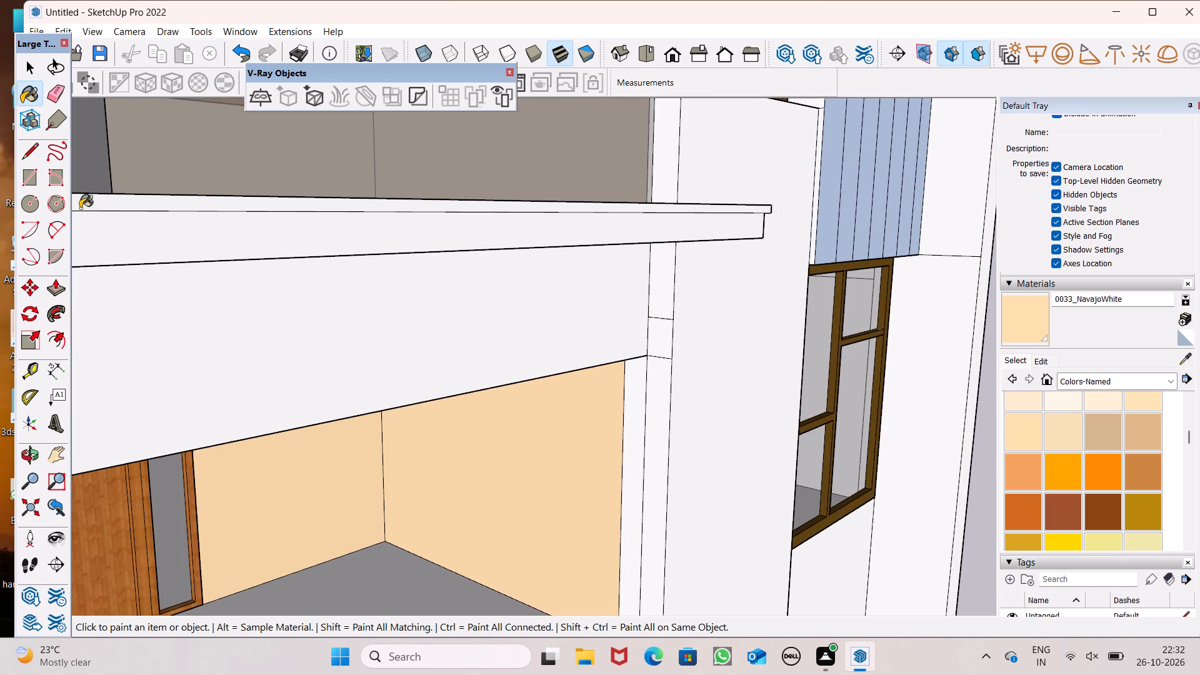
# Erase the two short edges crossing the side face of the projecting front wall below the balcony slab.
pyautogui.click(51, 90)
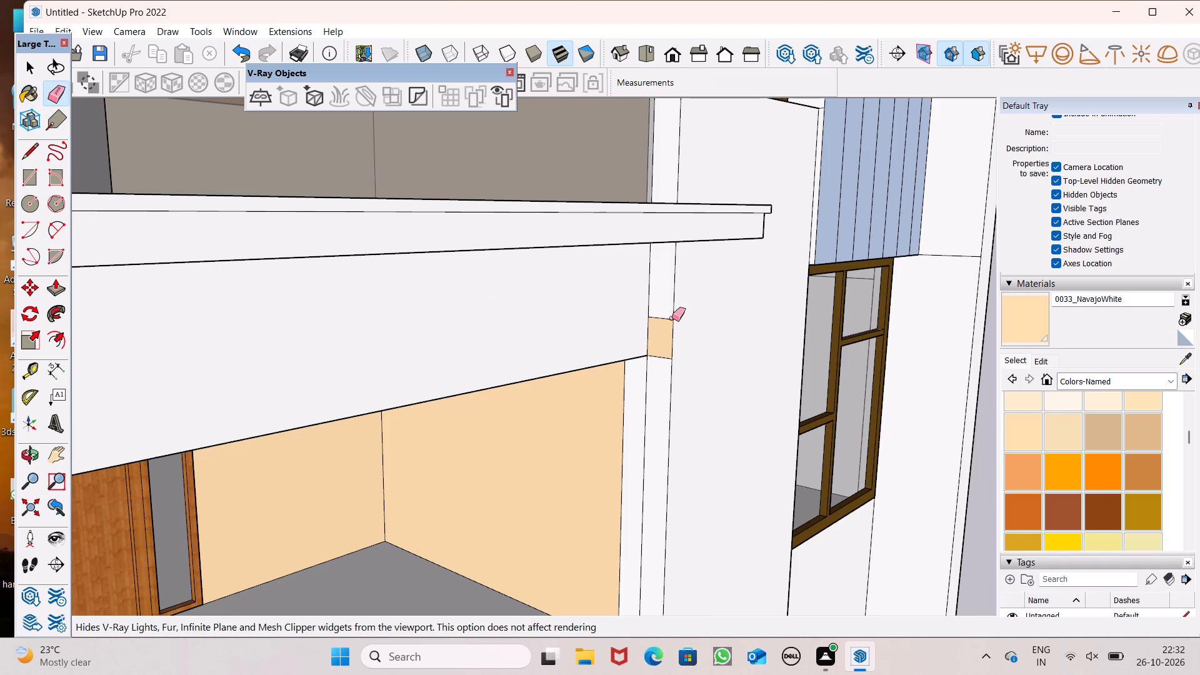
pyautogui.moveTo(657, 308); pyautogui.dragTo(659, 326)
pyautogui.moveTo(659, 349); pyautogui.dragTo(661, 362)
pyautogui.moveTo(652, 374); pyautogui.dragTo(641, 387)
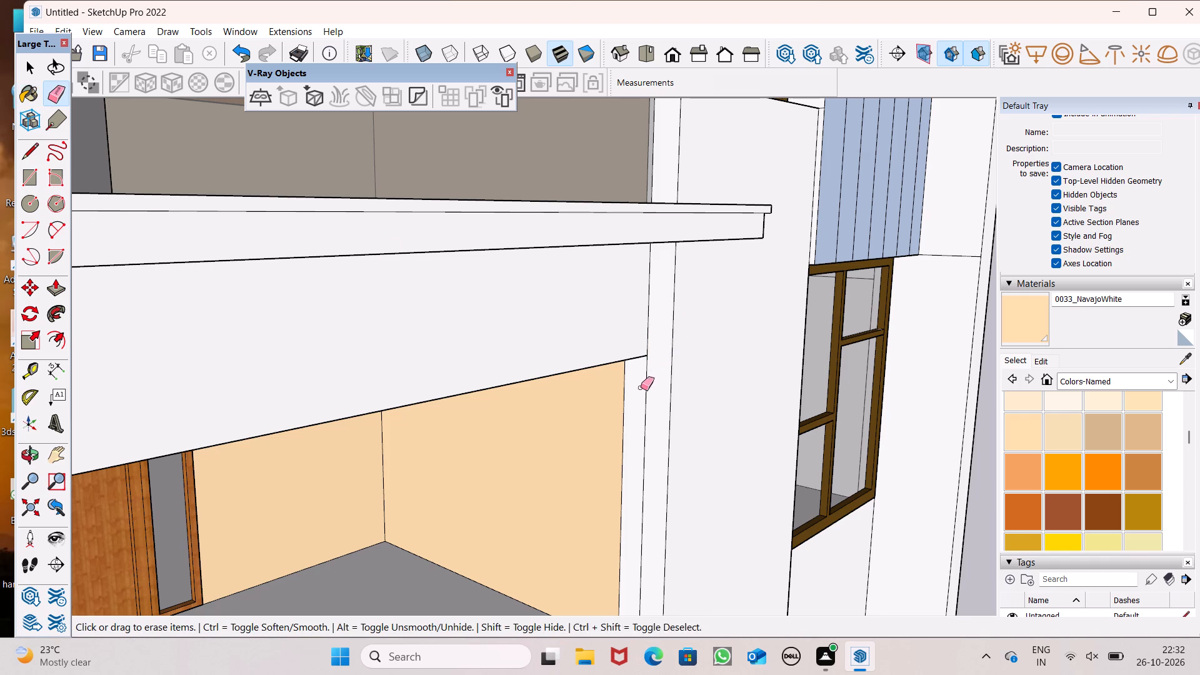
pyautogui.moveTo(641, 387); pyautogui.dragTo(637, 387)
# Place a guide about 4 3/16" inside the middle balcony floor's front edge and a second guide 2" further inward.
pyautogui.scroll(-4, 669, 332)
pyautogui.moveTo(728, 406); pyautogui.dragTo(657, 435, button='middle')
pyautogui.scroll(-6, 722, 339)
pyautogui.moveTo(745, 397); pyautogui.dragTo(553, 512, button='middle')
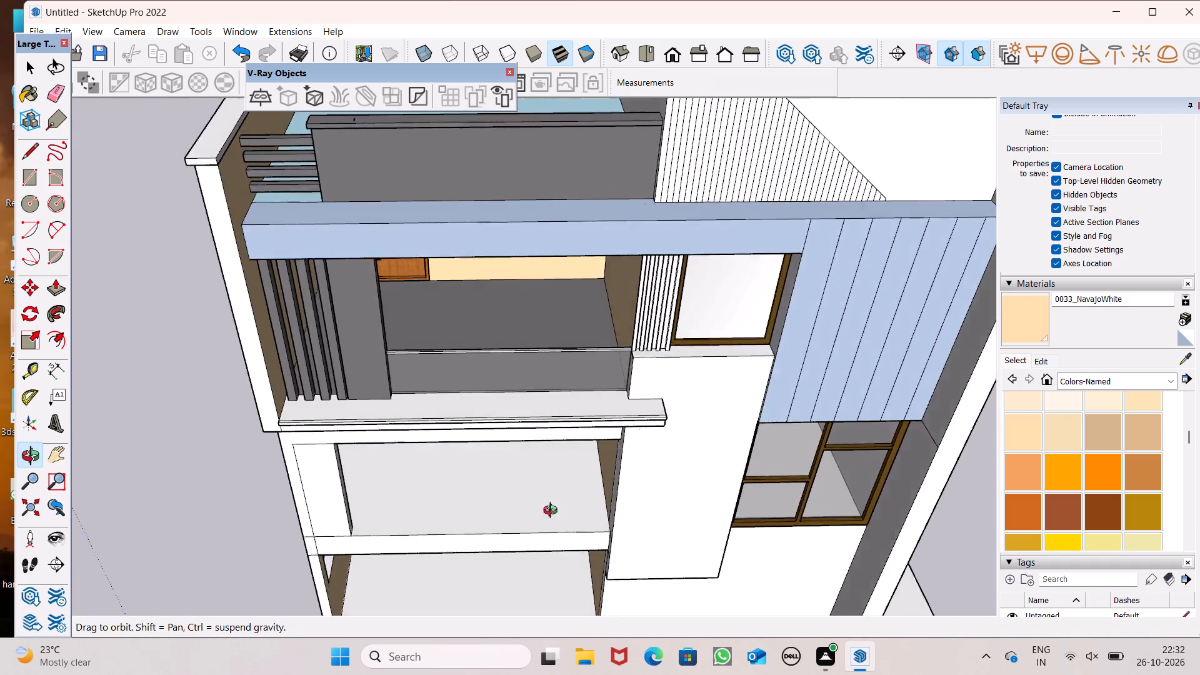
pyautogui.moveTo(553, 512); pyautogui.dragTo(550, 504, button='middle')
pyautogui.scroll(-3, 597, 399)
pyautogui.moveTo(532, 542); pyautogui.dragTo(486, 569, button='middle')
pyautogui.scroll(1, 487, 587)
pyautogui.scroll(7, 472, 528)
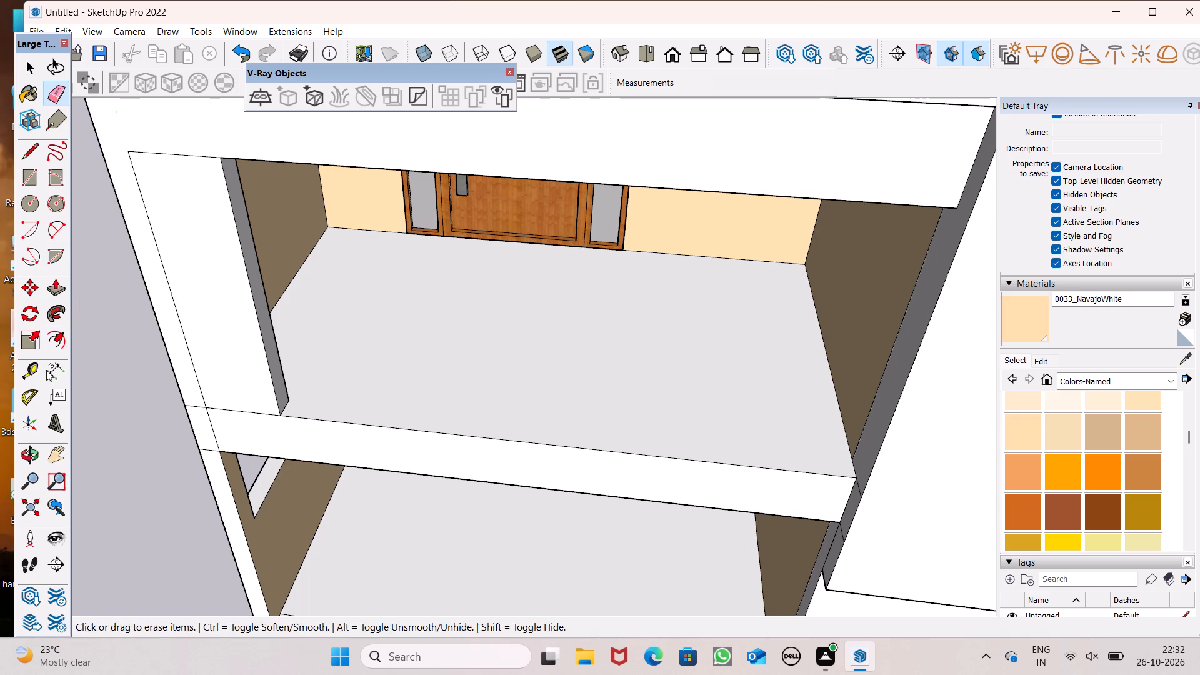
pyautogui.click(28, 367)
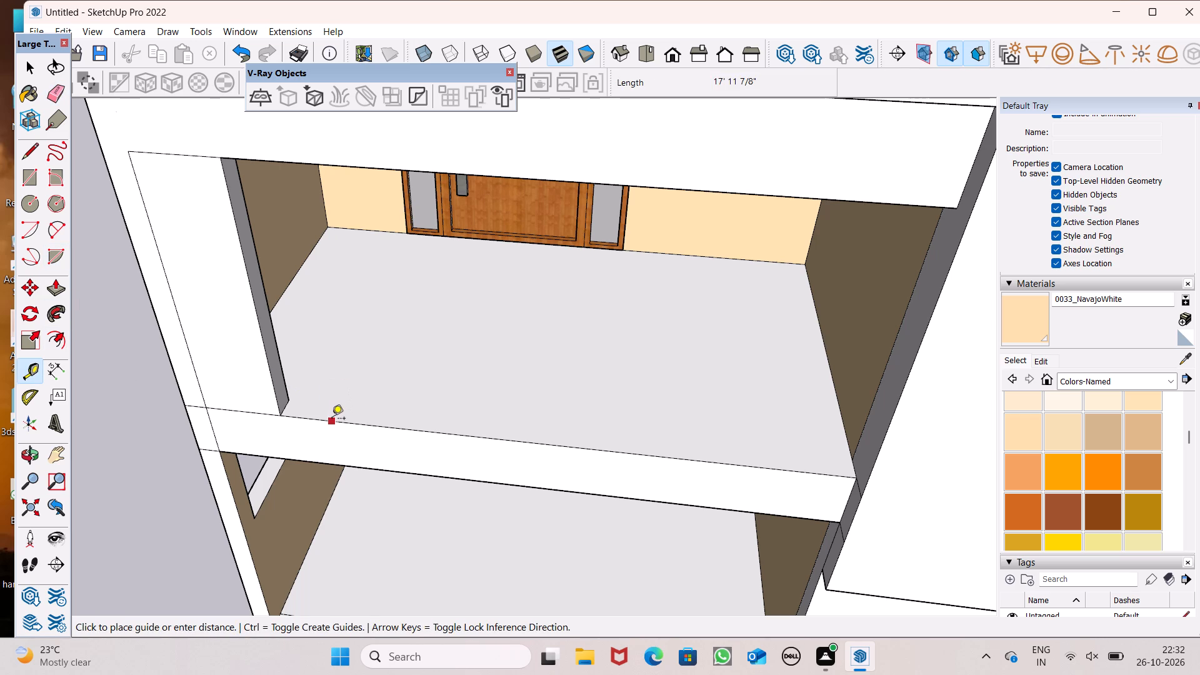
pyautogui.click(332, 419)
pyautogui.scroll(5, 329, 416)
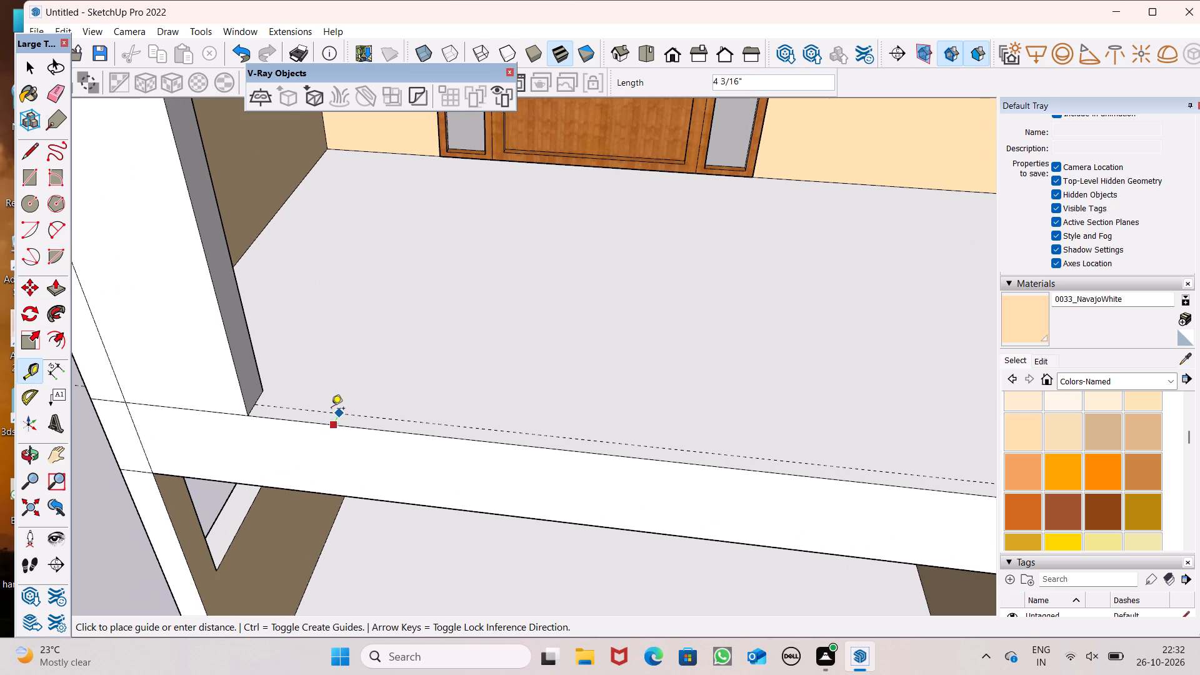
pyautogui.click(331, 409)
pyautogui.click(339, 414)
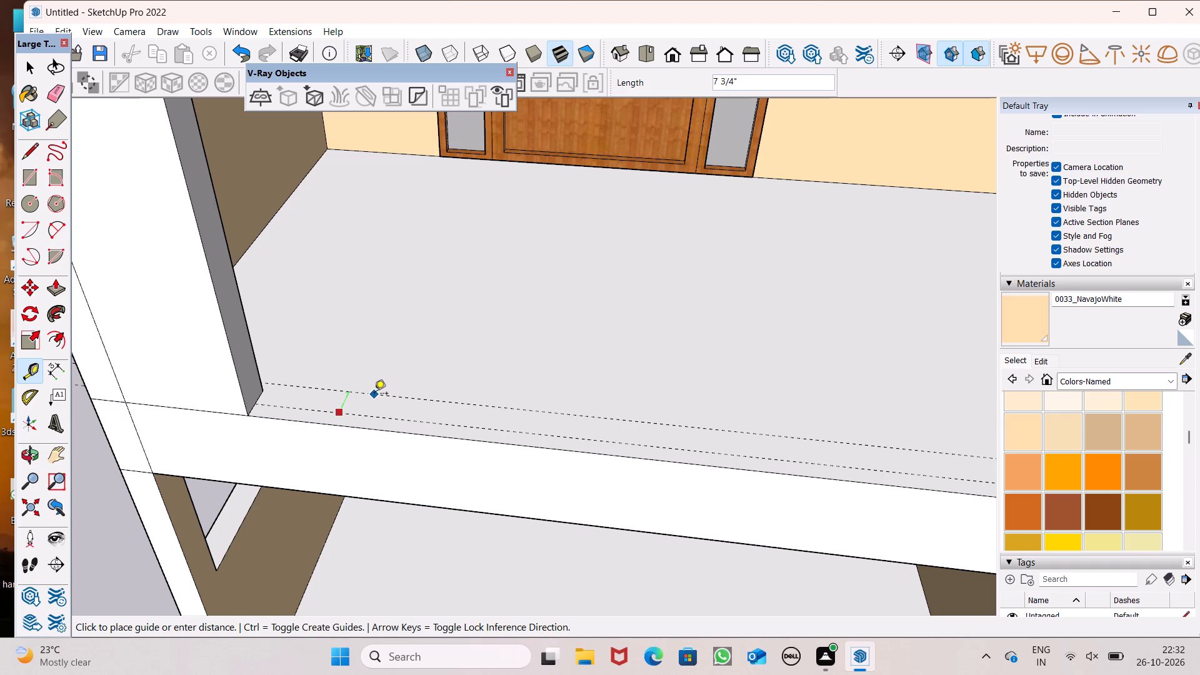
pyautogui.press('F18')
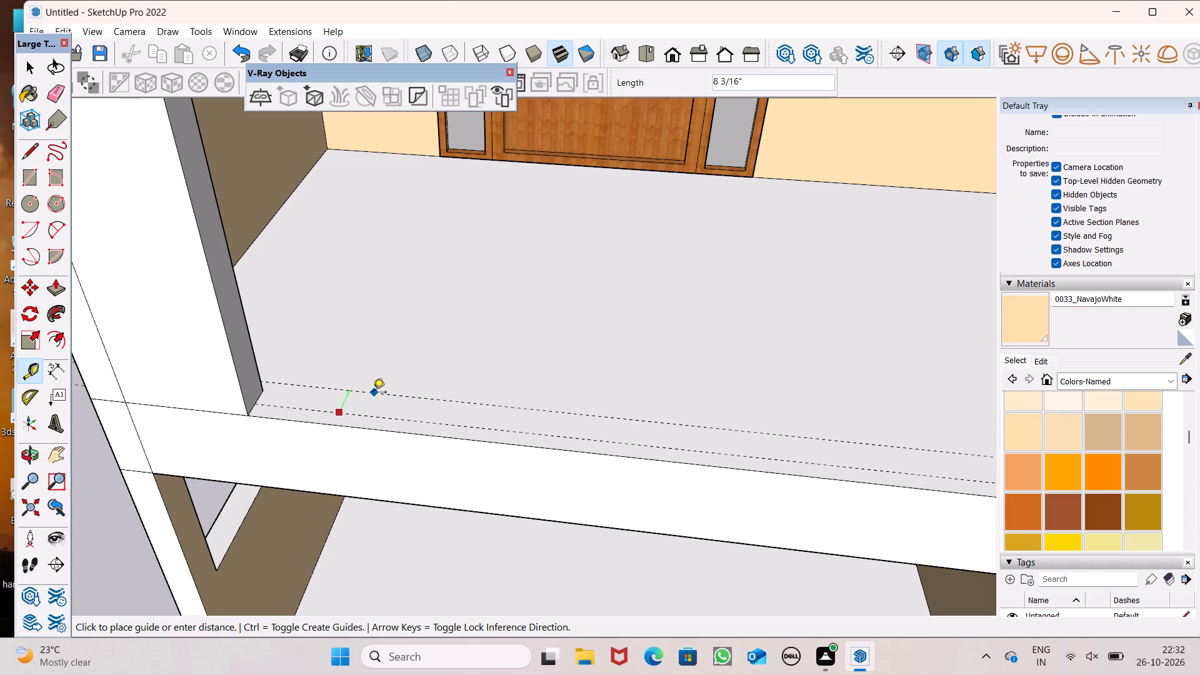
pyautogui.write('2"')
pyautogui.press('Return')
pyautogui.press('space')
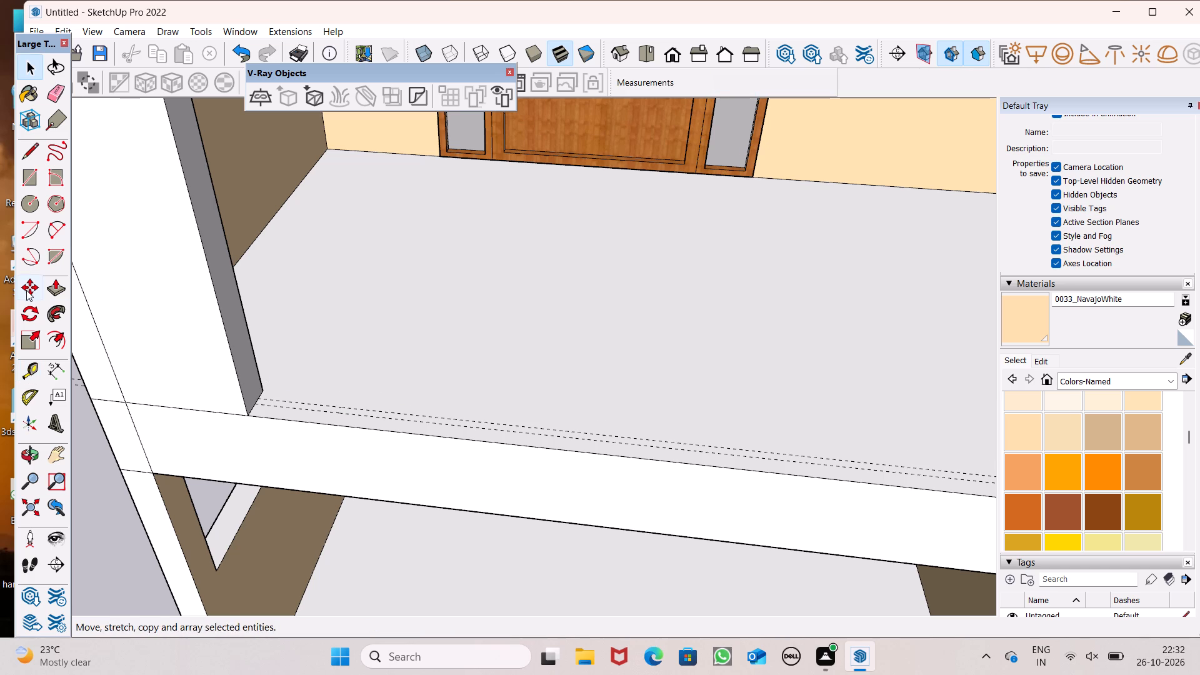
# Draw a rectangle about 2" by 17' 11 7/8" between the two guides along the middle balcony's front edge.
pyautogui.click(19, 176)
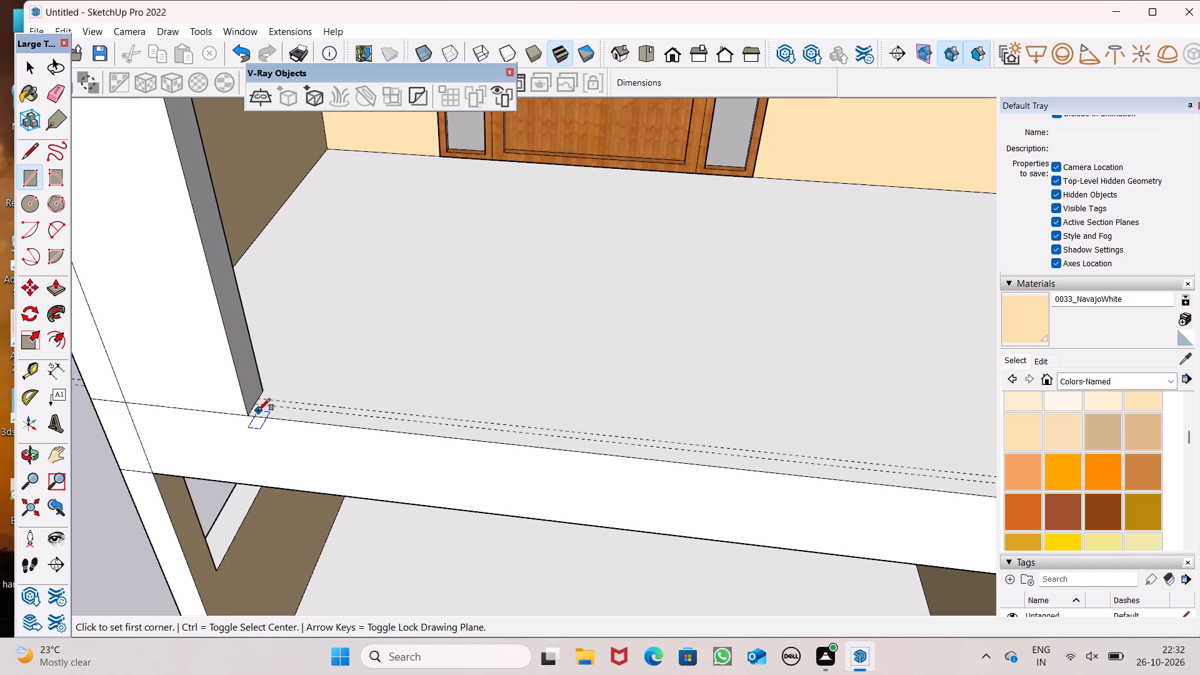
pyautogui.moveTo(280, 438); pyautogui.dragTo(337, 519, button='middle')
pyautogui.scroll(6, 337, 521)
pyautogui.click(302, 526)
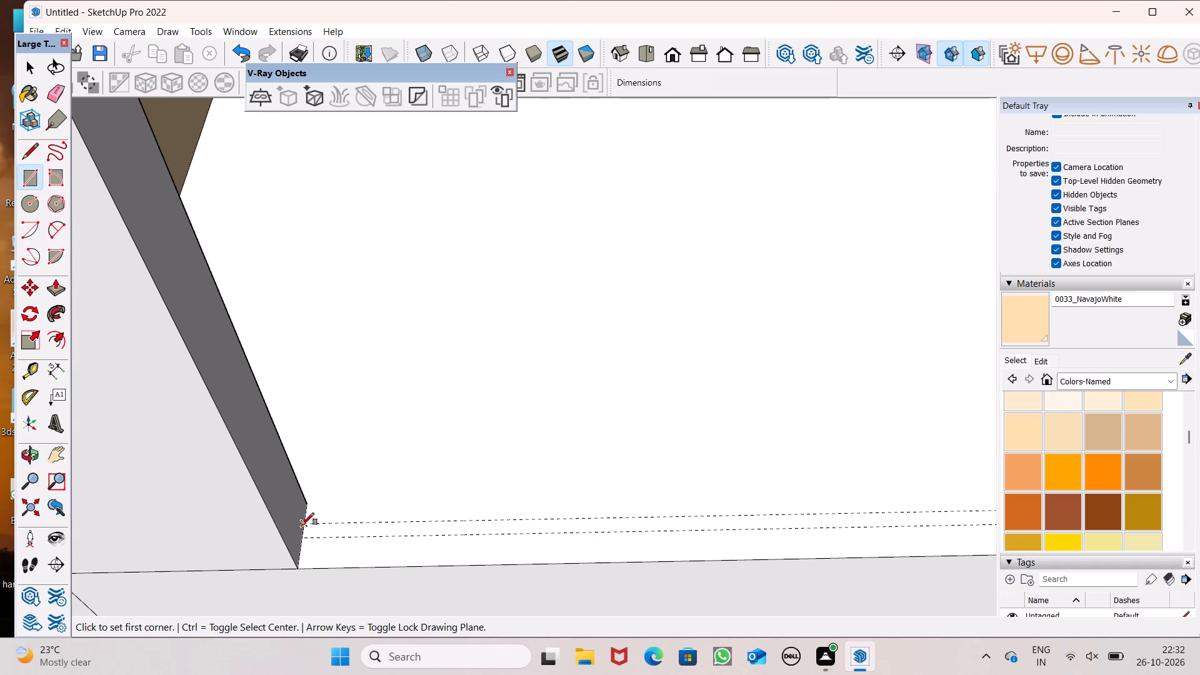
pyautogui.scroll(-5, 340, 544)
pyautogui.scroll(-7, 299, 485)
pyautogui.scroll(4, 912, 499)
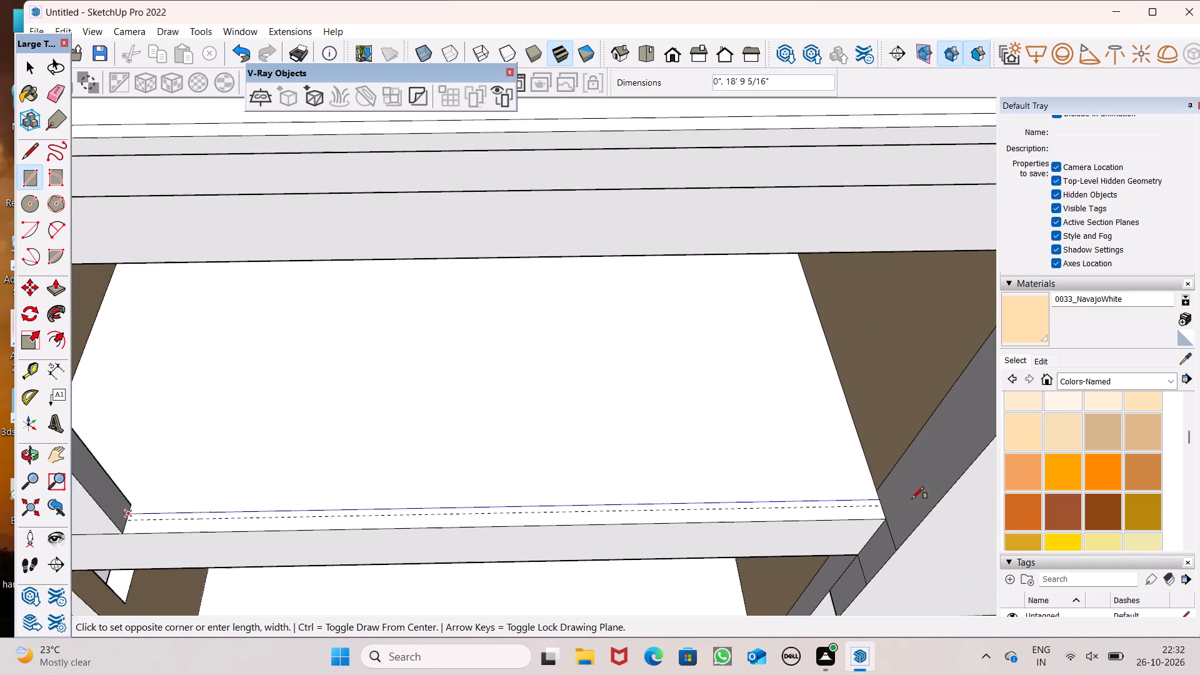
pyautogui.scroll(7, 912, 499)
pyautogui.click(870, 506)
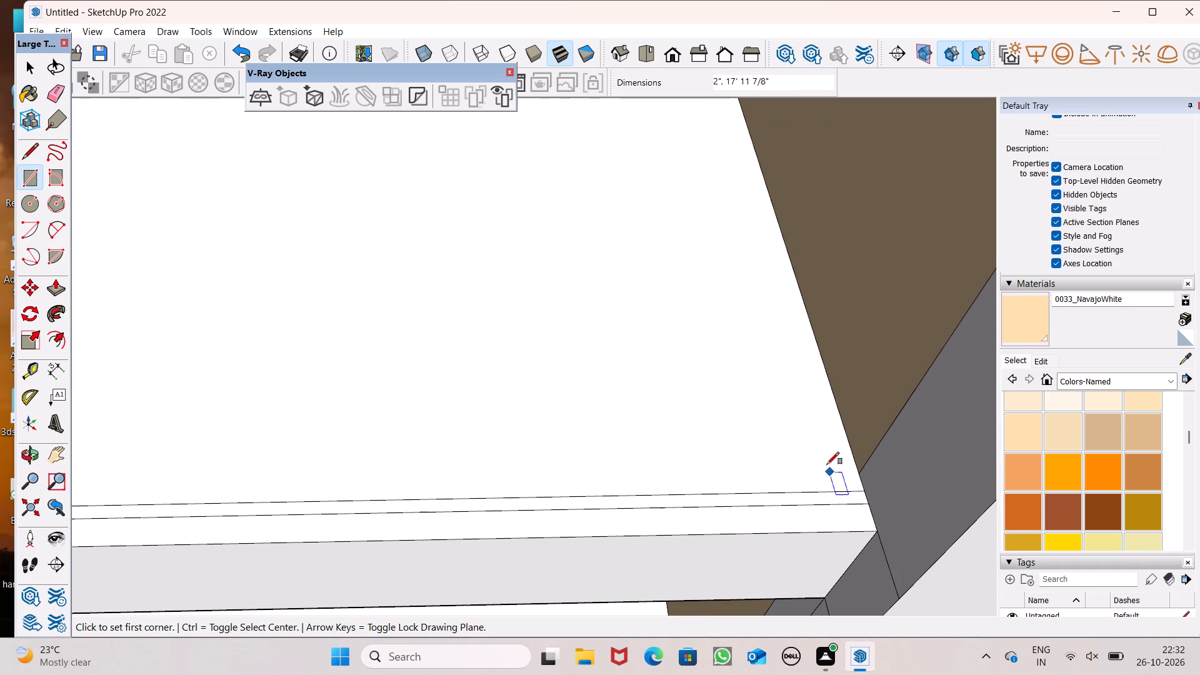
pyautogui.press('space')
# Push/Pull the narrow strip on the middle balcony floor upward about 2' 11 15/16" to form the railing panel.
pyautogui.scroll(-13, 837, 396)
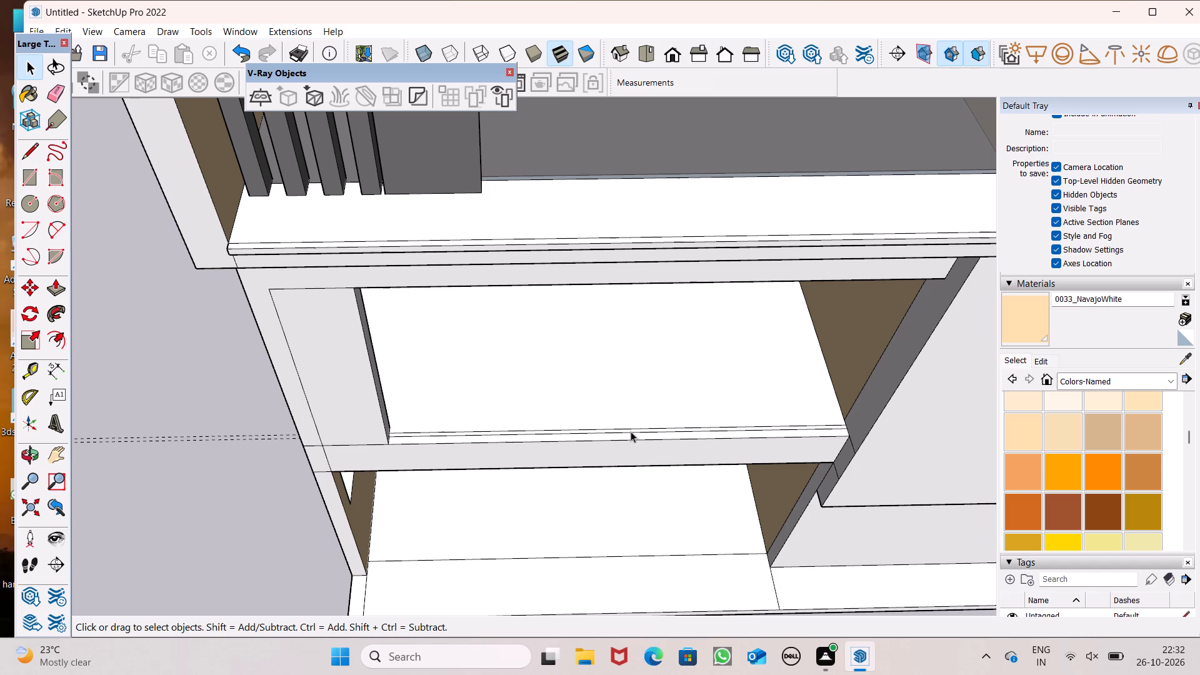
pyautogui.click(51, 285)
pyautogui.scroll(9, 419, 429)
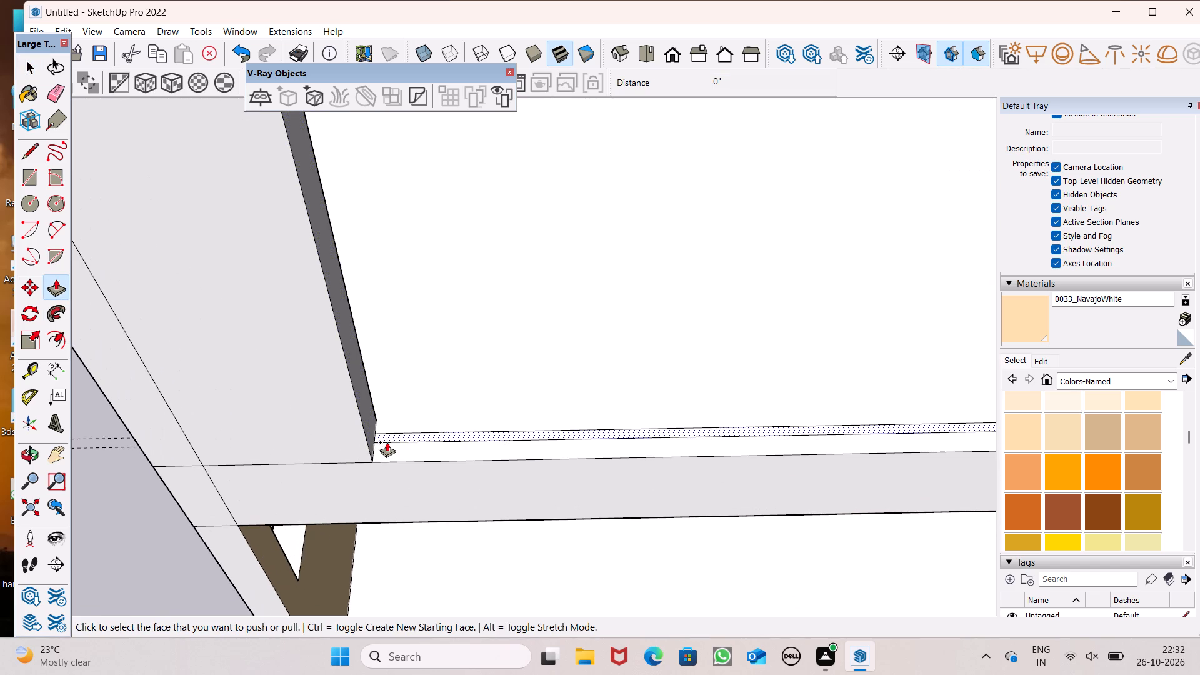
pyautogui.scroll(1, 386, 439)
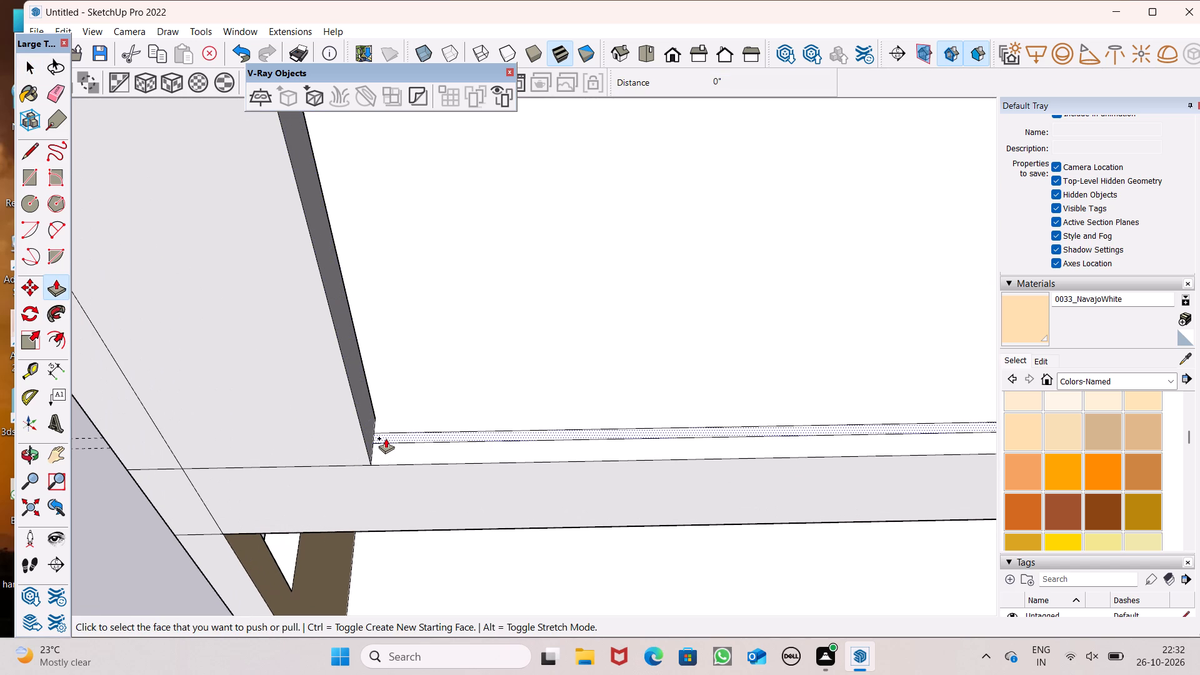
pyautogui.moveTo(386, 437); pyautogui.dragTo(405, 284)
pyautogui.write("4'")
pyautogui.press('Return')
# Push/Pull the railing panel's top face up 2" as a new section to form a separate top rail.
pyautogui.scroll(-4, 457, 346)
pyautogui.scroll(2, 374, 308)
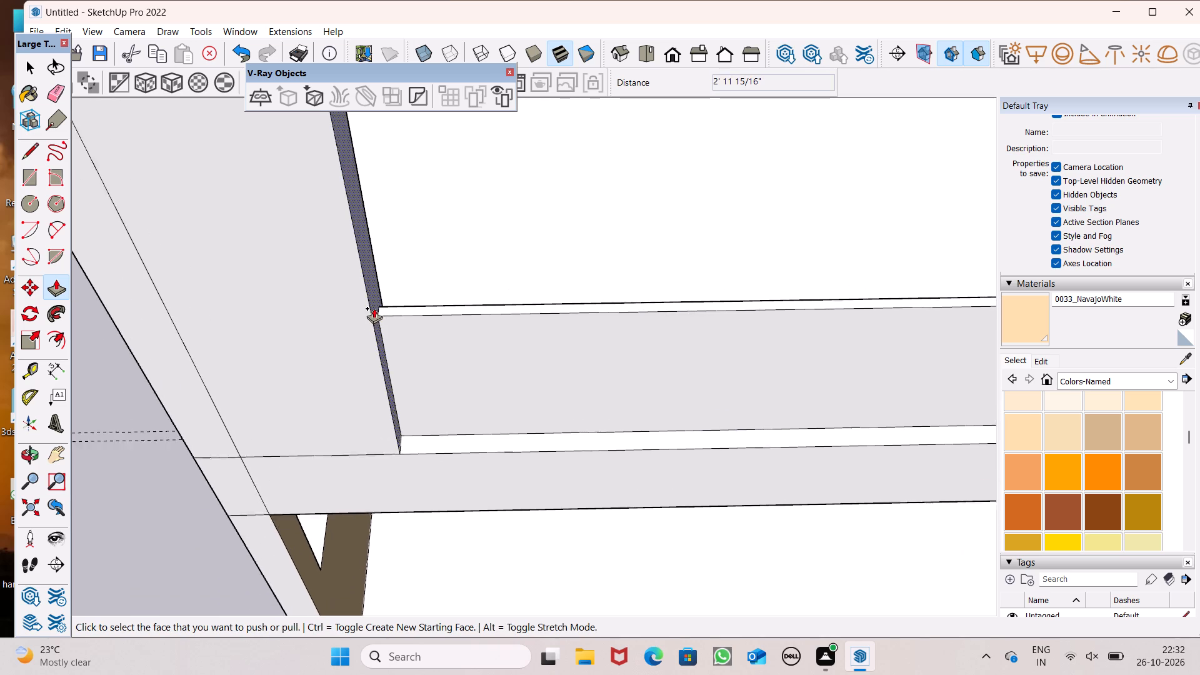
pyautogui.scroll(4, 374, 308)
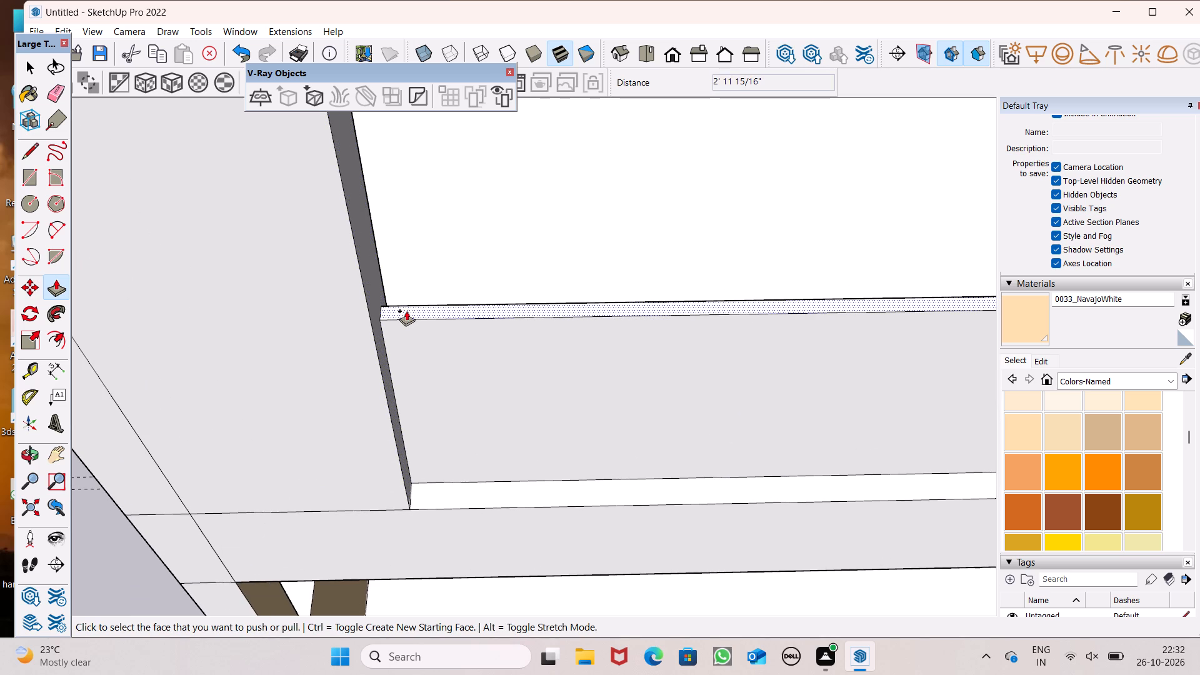
pyautogui.moveTo(406, 311); pyautogui.dragTo(407, 292)
pyautogui.press('2')
pyautogui.hotkey('shift', '"')
pyautogui.press('Return')
pyautogui.press('space')
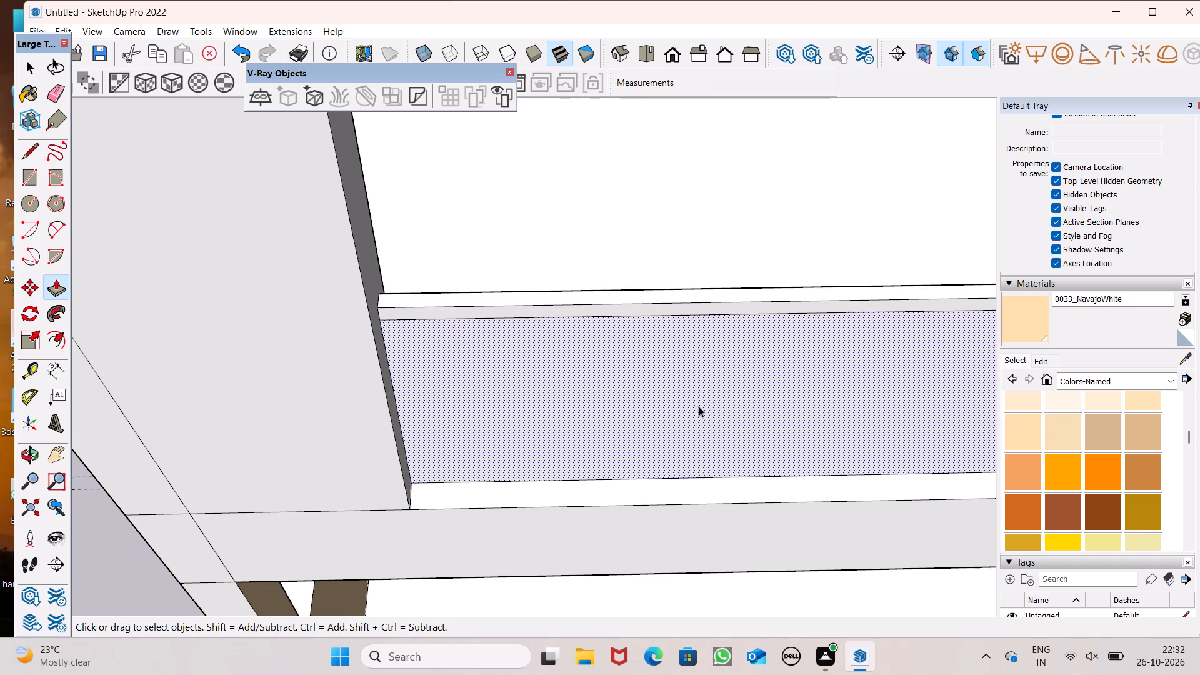
# Paint the top, front and inner faces of the middle balcony's top rail with Metal Silver.
pyautogui.click(1087, 384)
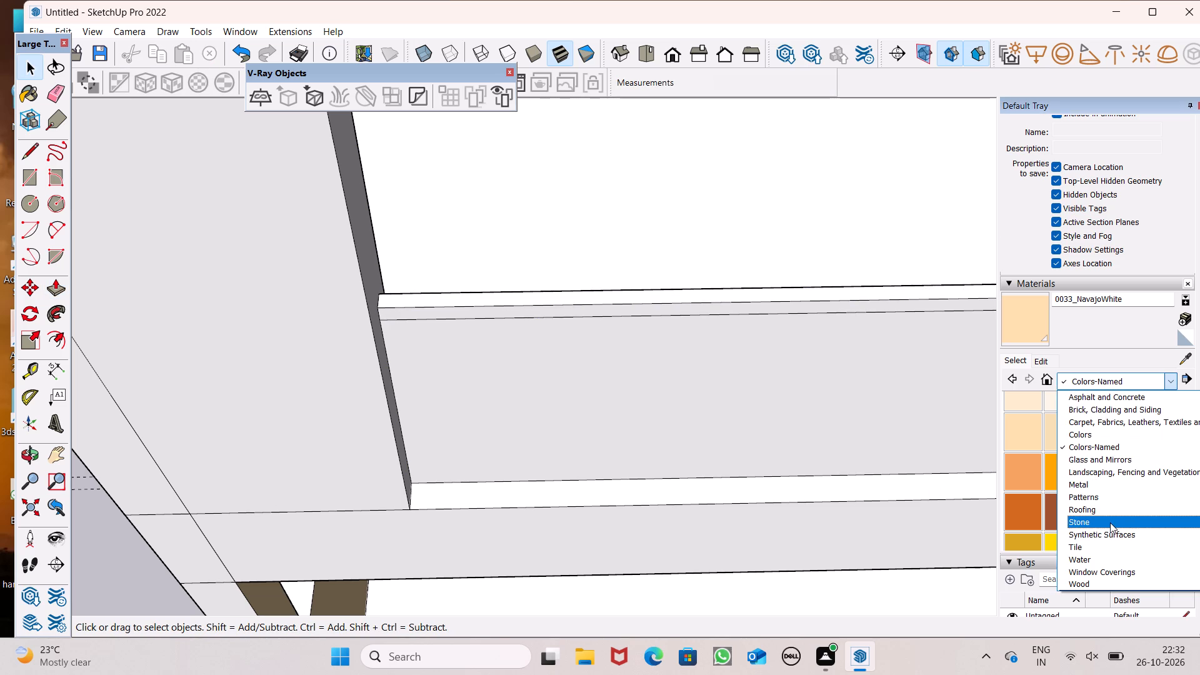
pyautogui.click(1104, 486)
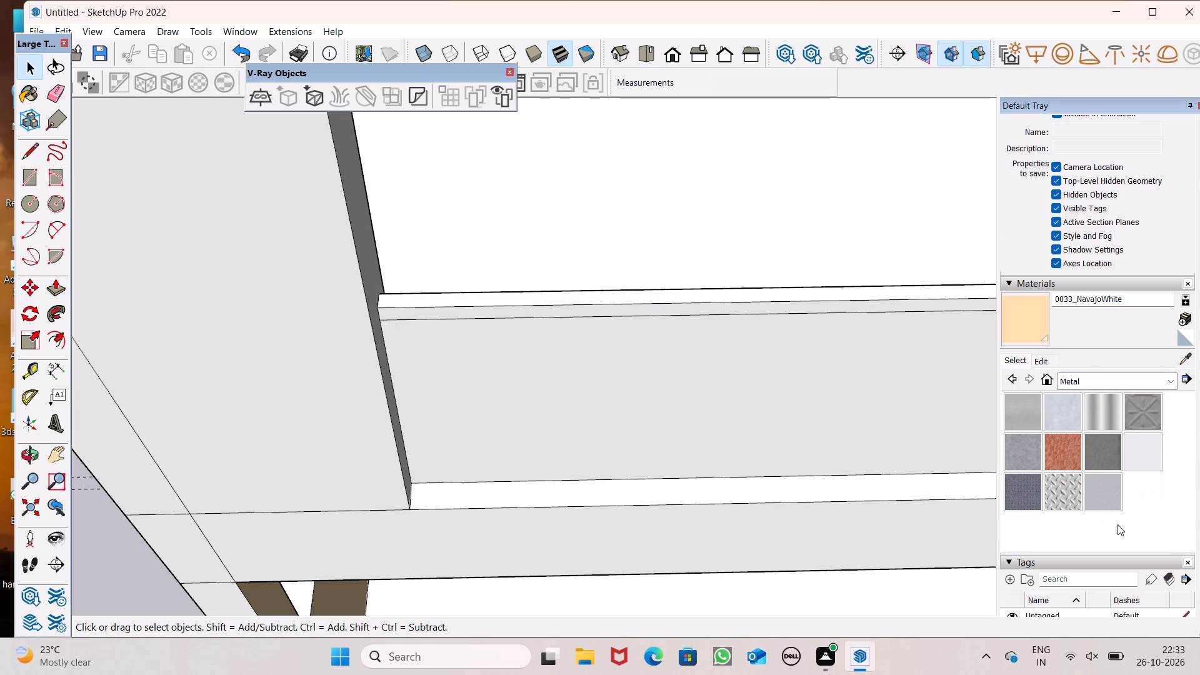
pyautogui.click(1146, 444)
pyautogui.scroll(7, 707, 310)
pyautogui.click(678, 285)
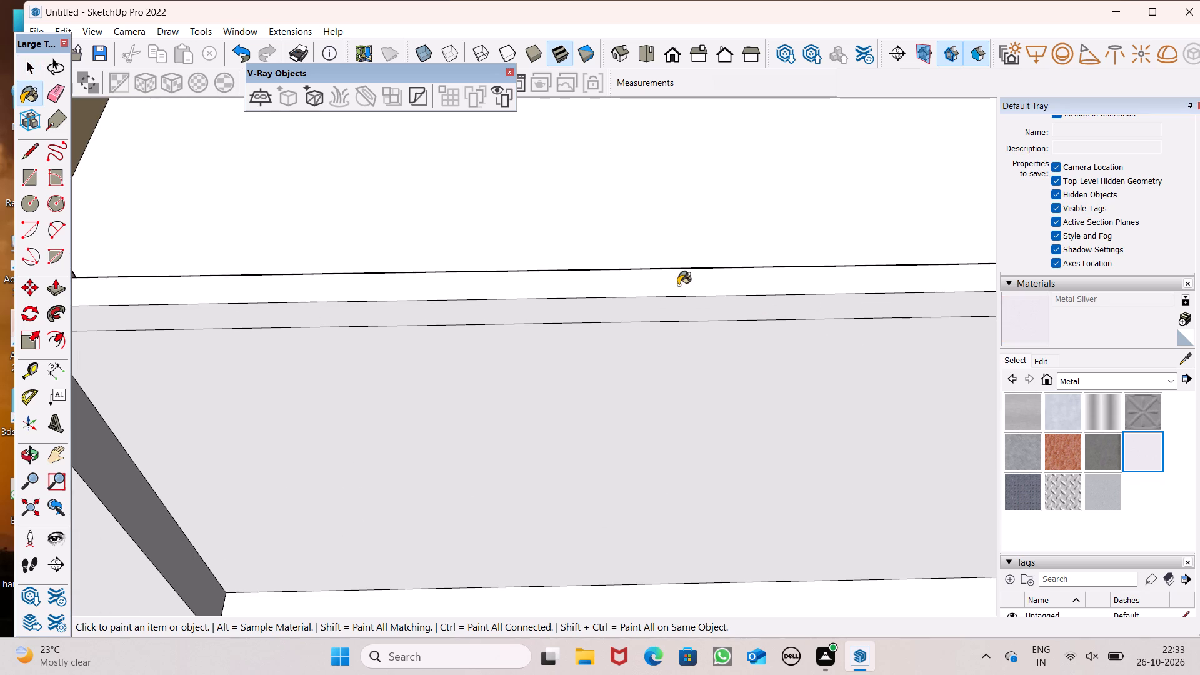
pyautogui.click(678, 304)
pyautogui.moveTo(690, 314); pyautogui.dragTo(898, 570, button='middle')
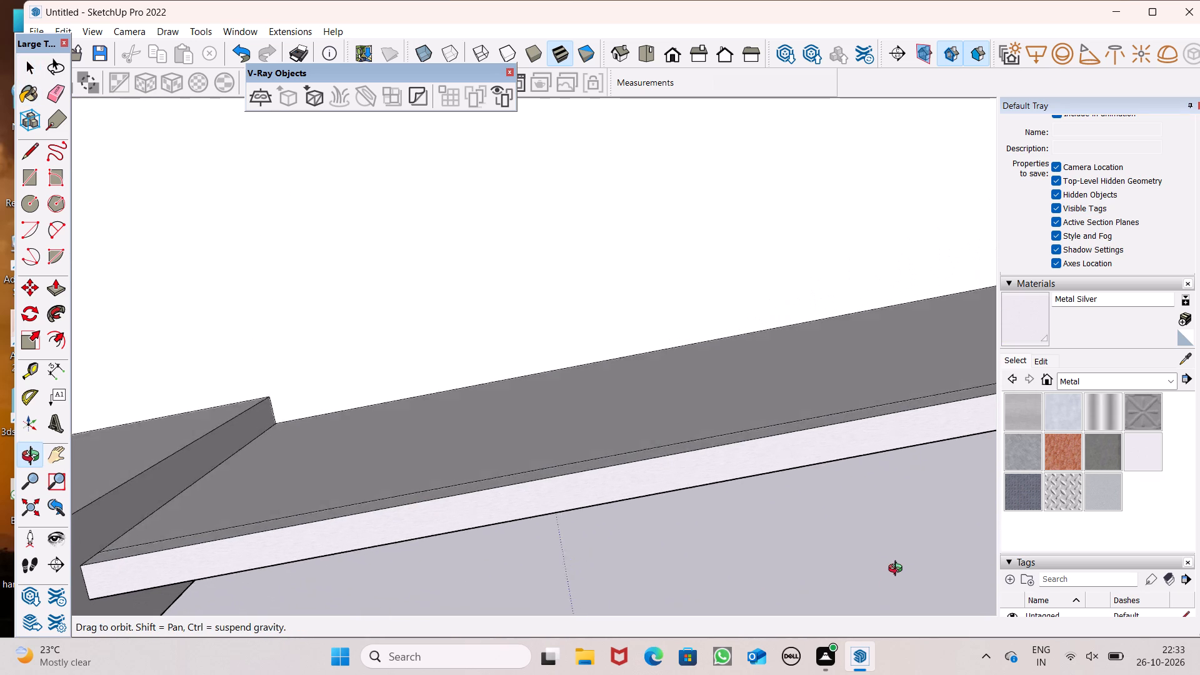
pyautogui.moveTo(898, 570); pyautogui.dragTo(818, 382, button='middle')
pyautogui.scroll(1, 804, 367)
pyautogui.moveTo(629, 308); pyautogui.dragTo(690, 480, button='middle')
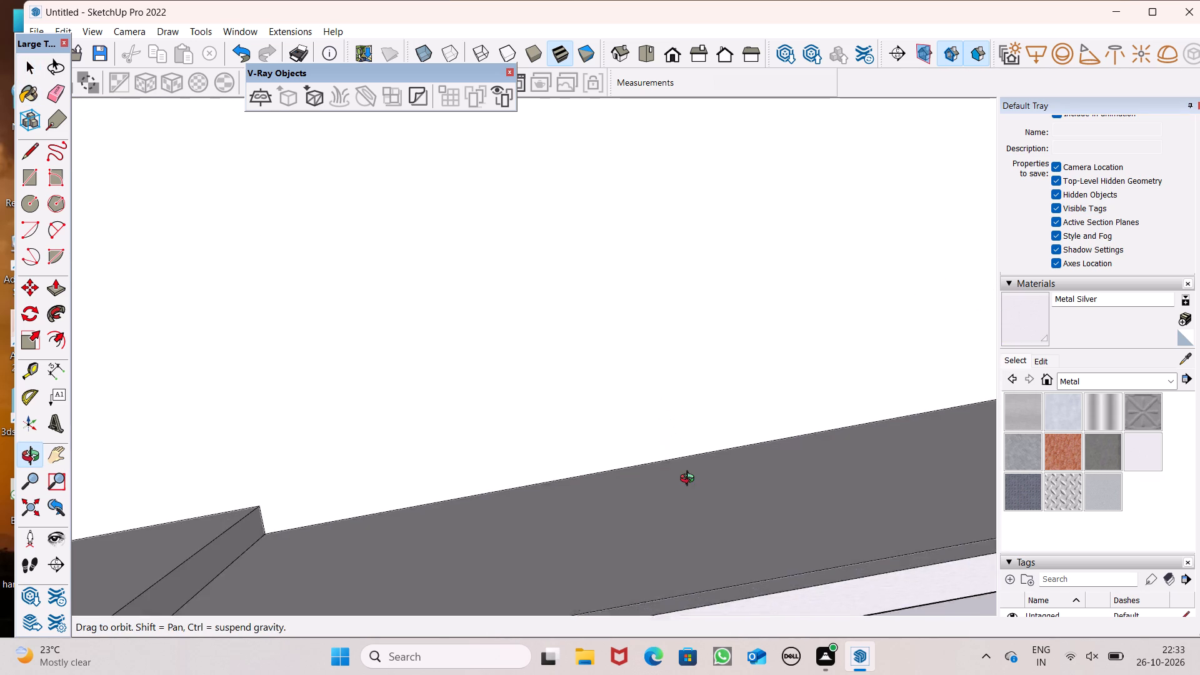
pyautogui.moveTo(690, 480); pyautogui.dragTo(692, 484, button='middle')
pyautogui.scroll(2, 692, 484)
pyautogui.scroll(-2, 692, 430)
pyautogui.click(791, 586)
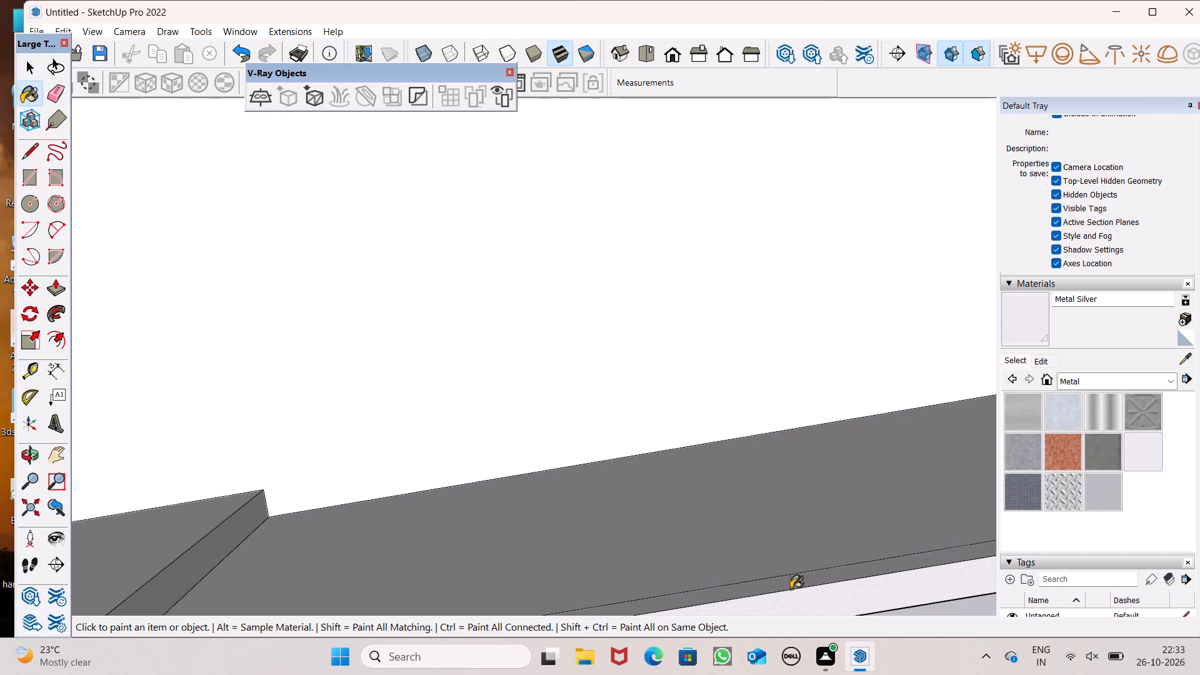
pyautogui.click(799, 599)
# Paint the inner and front faces of the railing panel below the rail with Translucent Glass Gray.
pyautogui.click(1113, 378)
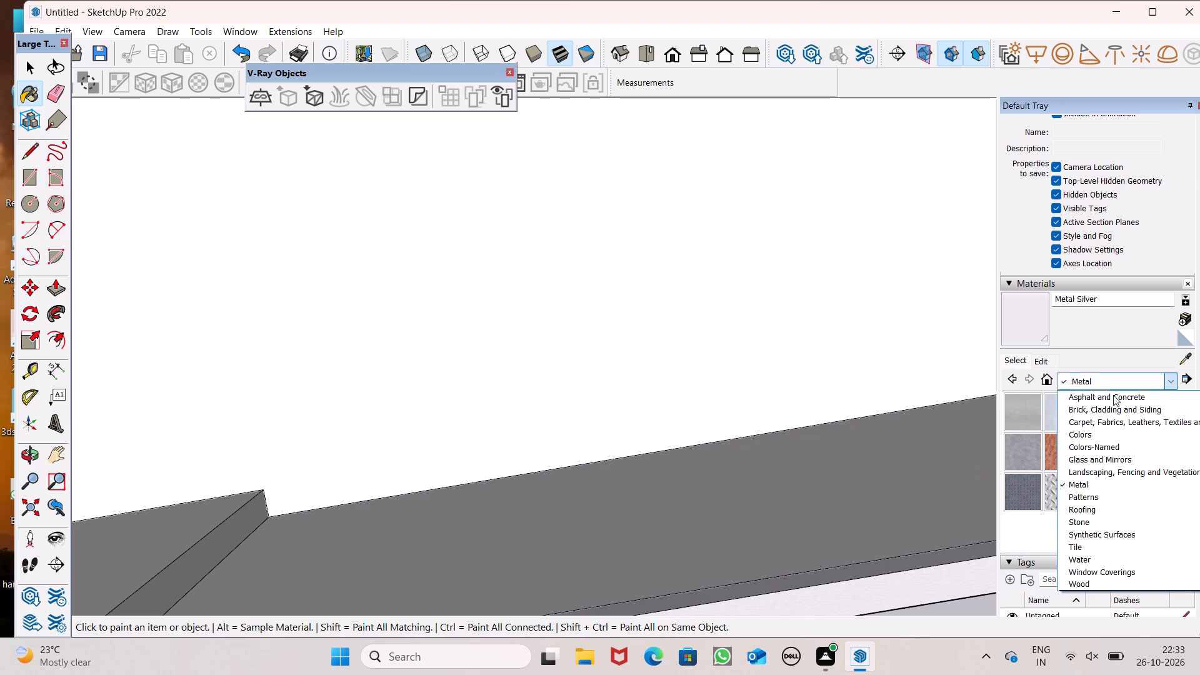
pyautogui.click(1127, 459)
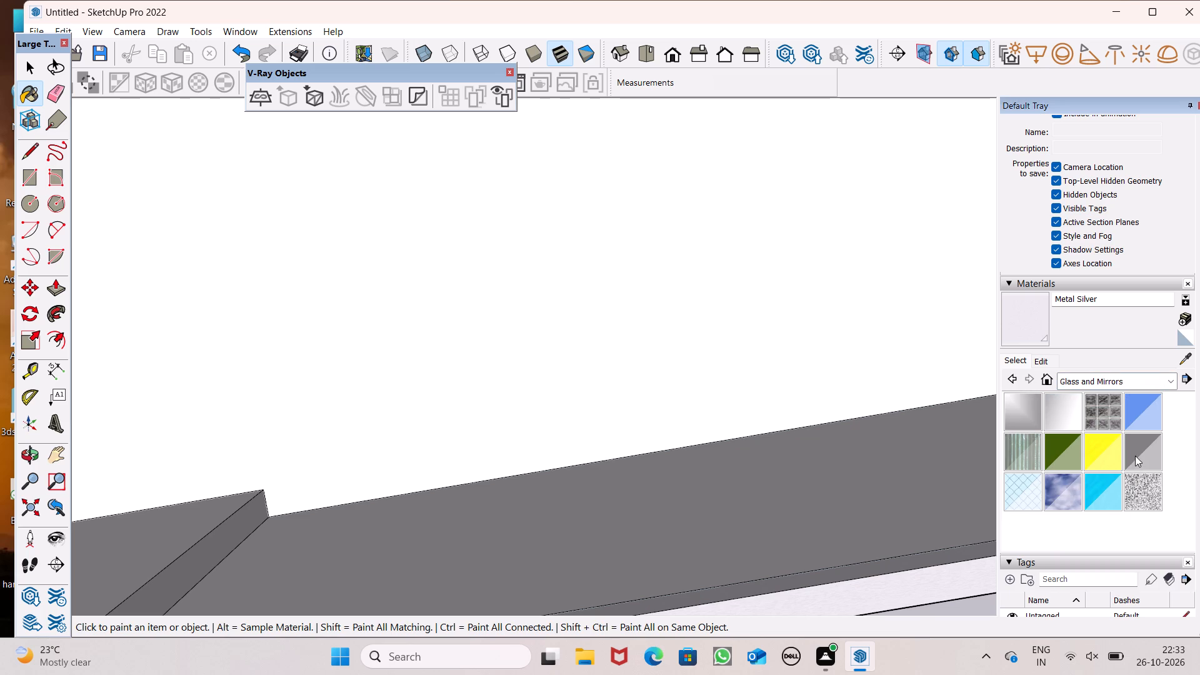
pyautogui.click(1135, 456)
pyautogui.click(839, 480)
pyautogui.scroll(-2, 746, 429)
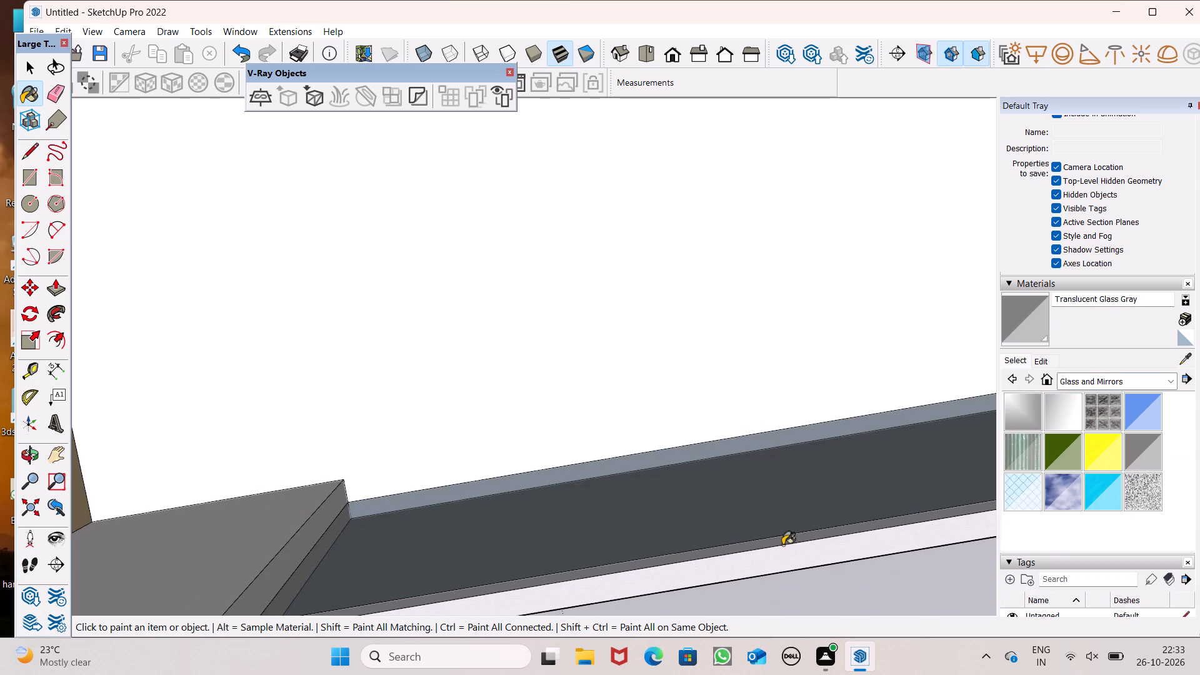
pyautogui.moveTo(782, 545); pyautogui.dragTo(744, 316, button='middle')
pyautogui.click(735, 339)
pyautogui.scroll(-10, 691, 286)
pyautogui.moveTo(674, 306); pyautogui.dragTo(687, 190, button='middle')
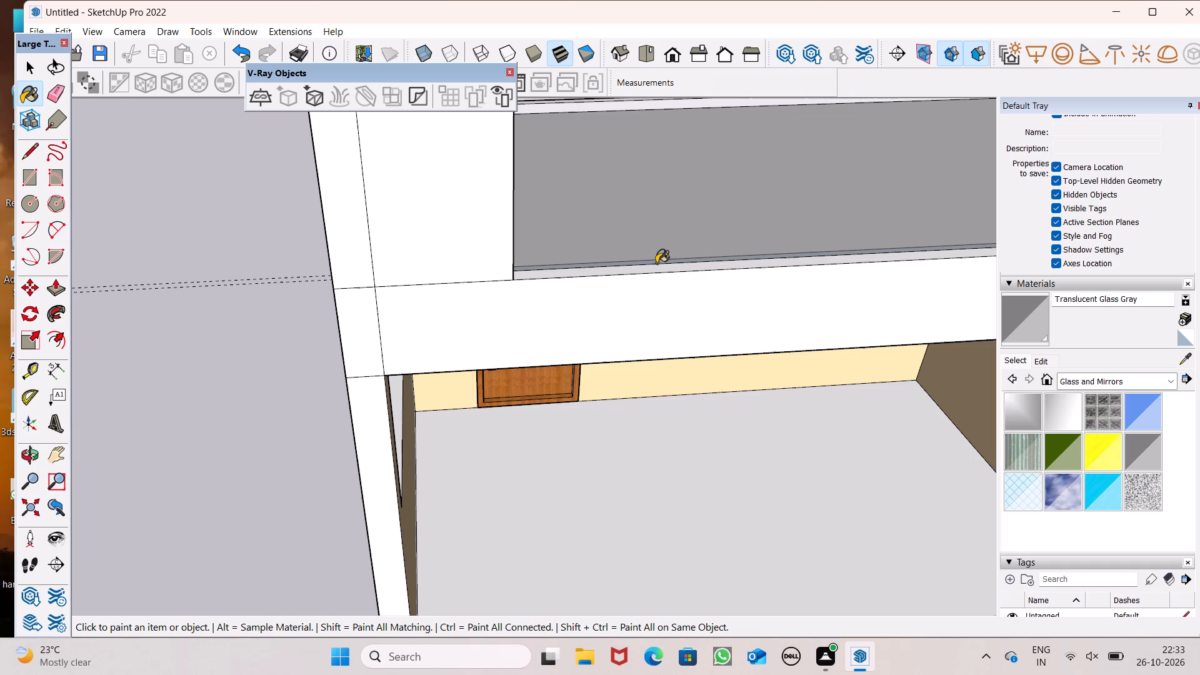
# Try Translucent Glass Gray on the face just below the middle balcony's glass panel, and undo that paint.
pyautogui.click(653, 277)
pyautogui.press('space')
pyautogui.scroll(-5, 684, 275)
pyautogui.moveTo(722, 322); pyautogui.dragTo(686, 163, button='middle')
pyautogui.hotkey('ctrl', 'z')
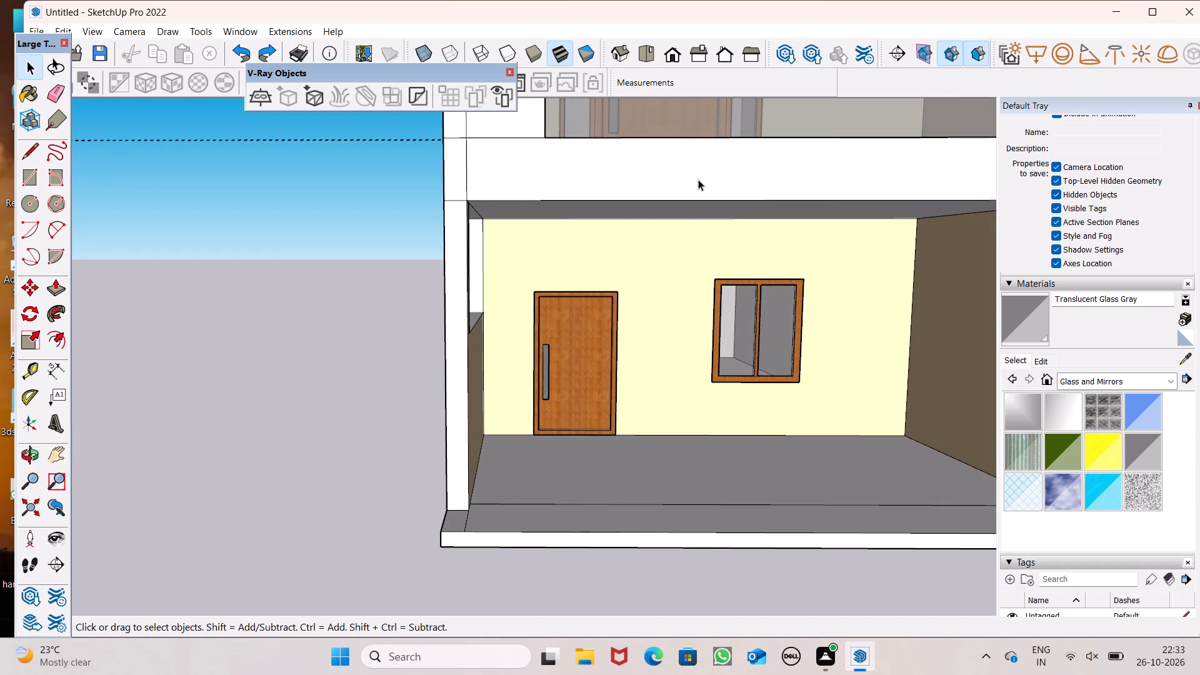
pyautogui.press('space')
# Paint the vertical slat screen on the top balcony with Color M05.
pyautogui.scroll(-1, 706, 212)
pyautogui.moveTo(709, 258); pyautogui.dragTo(703, 271, button='middle')
pyautogui.scroll(-5, 646, 255)
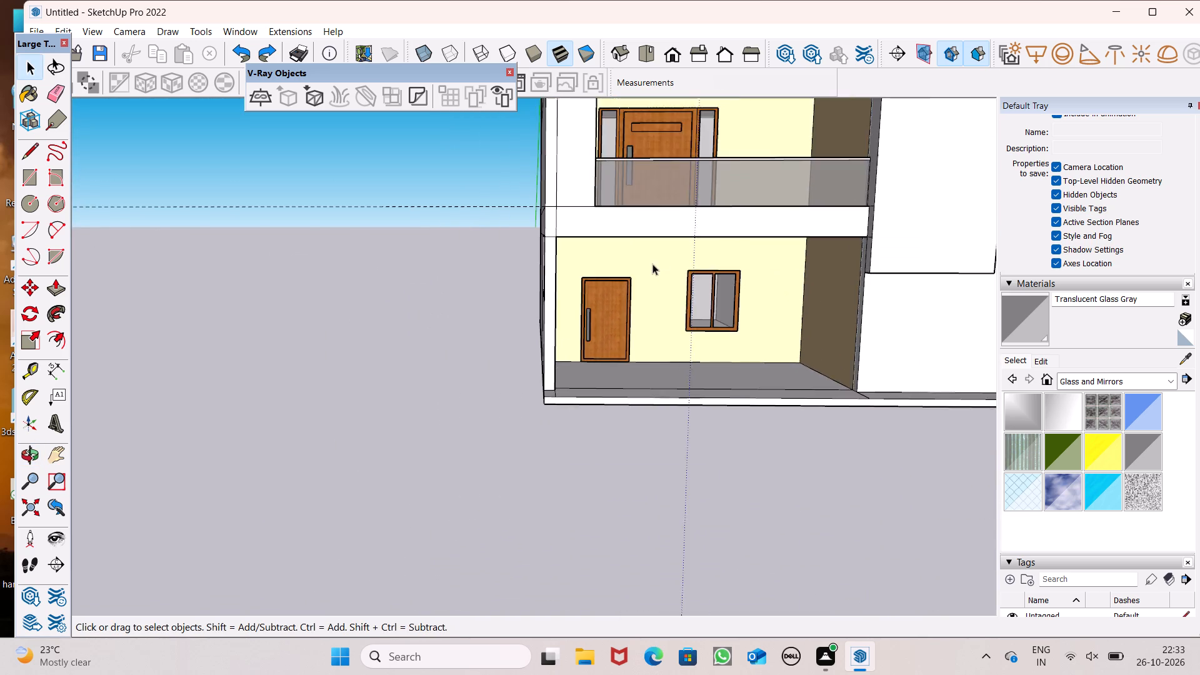
pyautogui.scroll(-4, 652, 264)
pyautogui.moveTo(674, 264); pyautogui.dragTo(691, 394, button='middle')
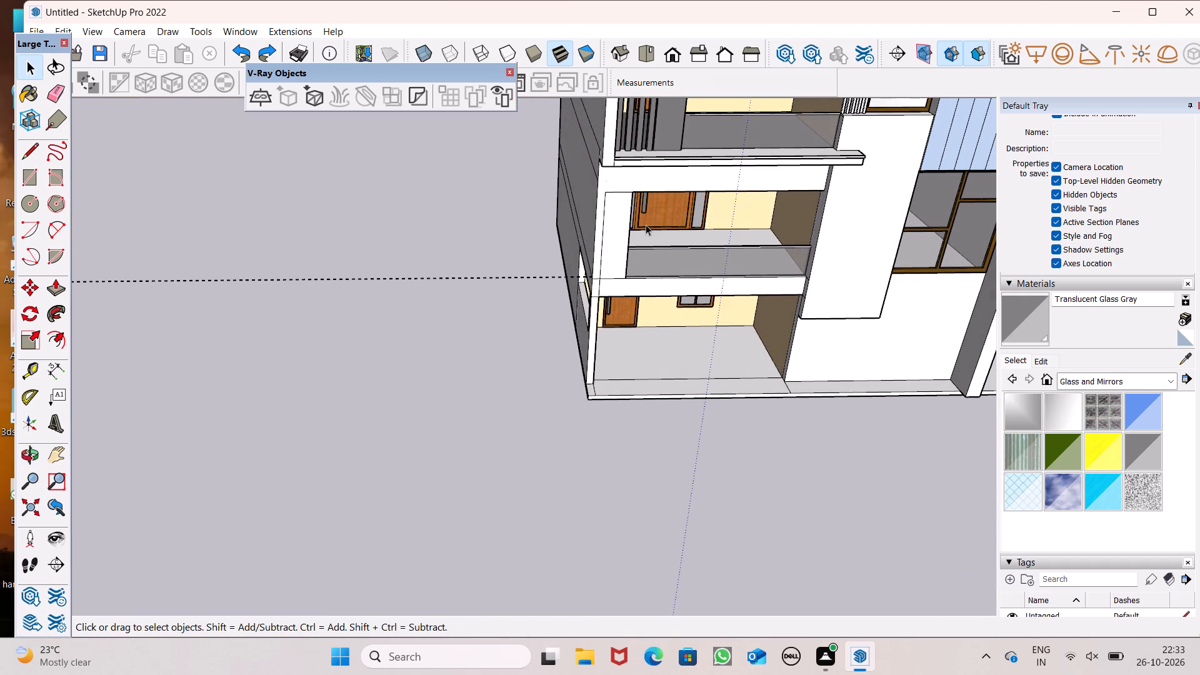
pyautogui.scroll(-3, 657, 264)
pyautogui.scroll(9, 648, 192)
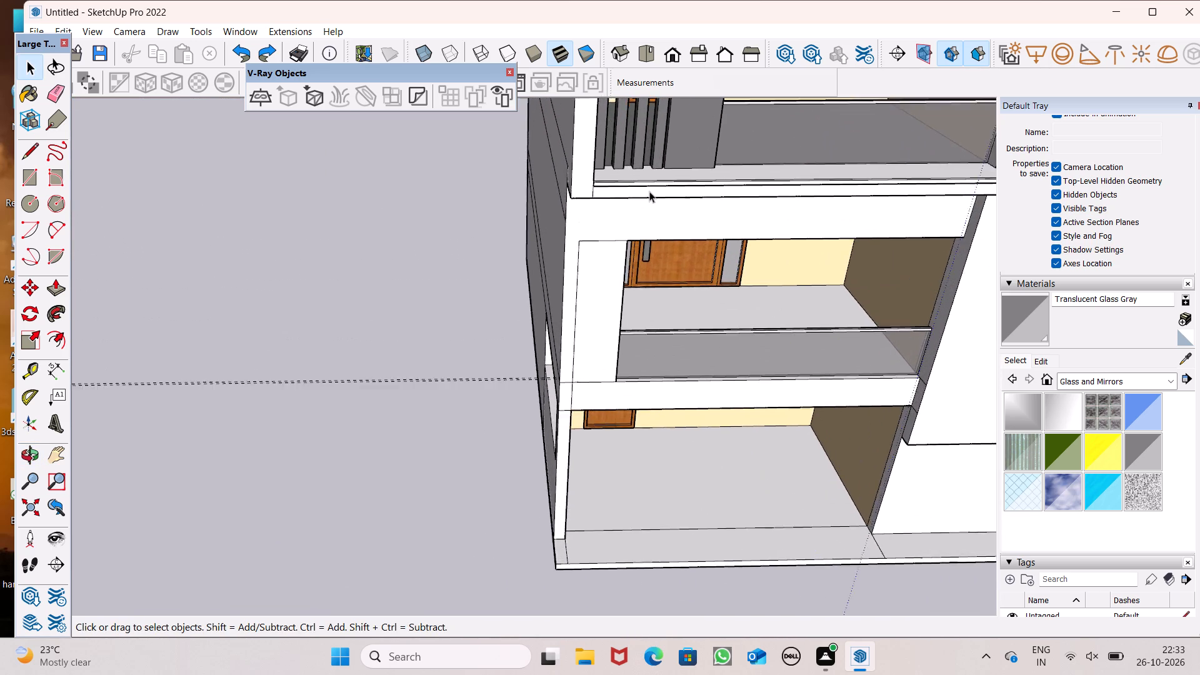
pyautogui.scroll(2, 649, 191)
pyautogui.scroll(-1, 571, 290)
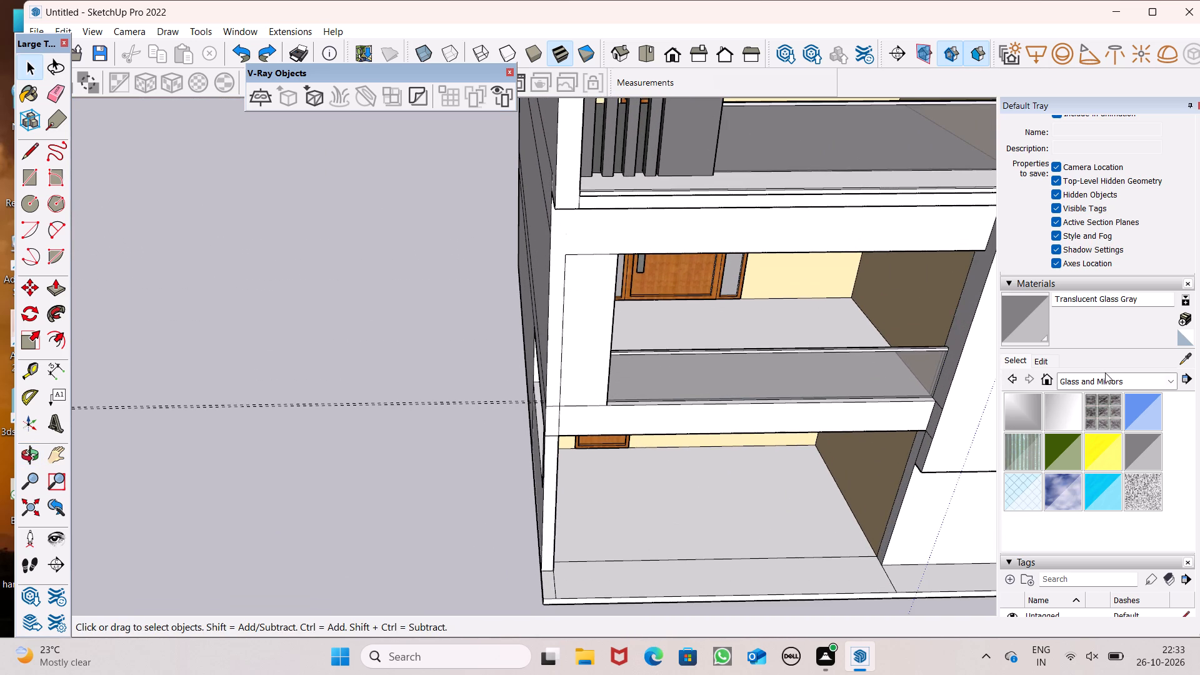
pyautogui.click(1108, 391)
pyautogui.click(1109, 379)
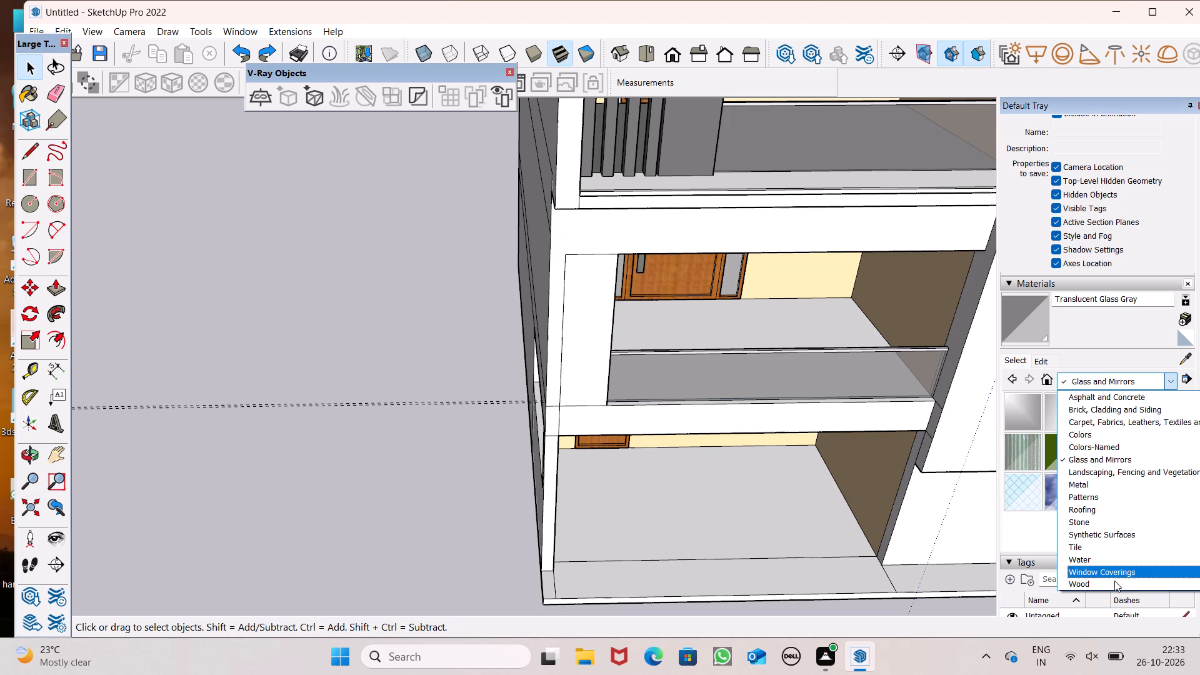
pyautogui.click(1114, 430)
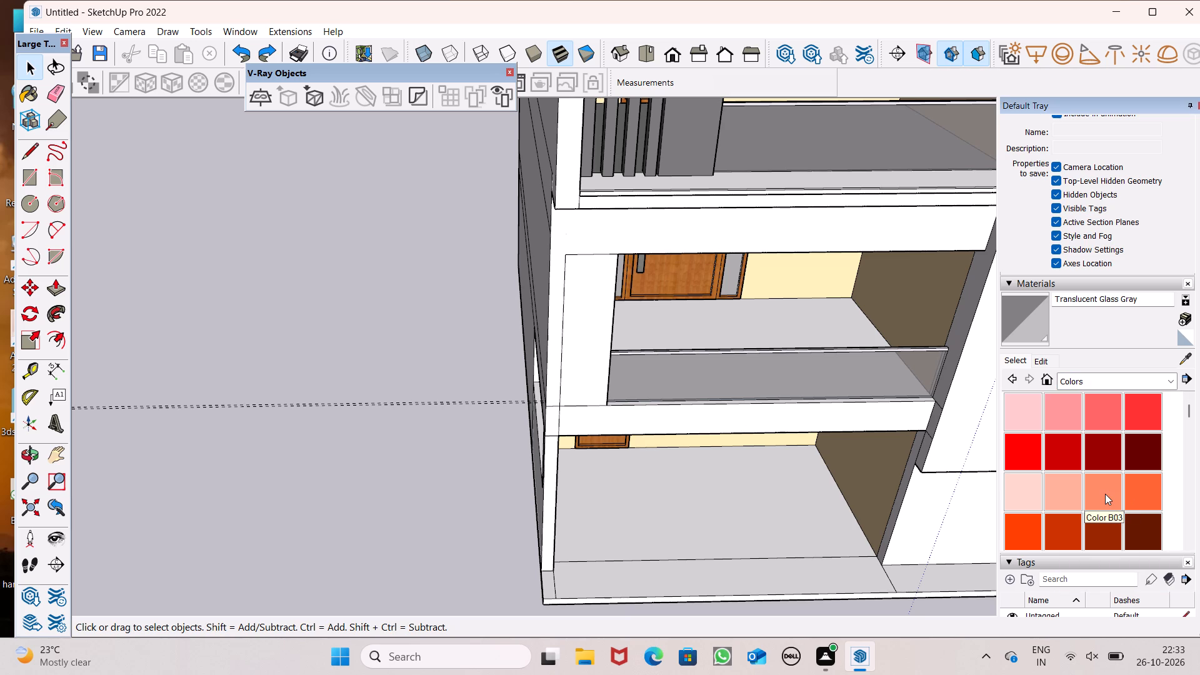
pyautogui.scroll(-13, 1105, 494)
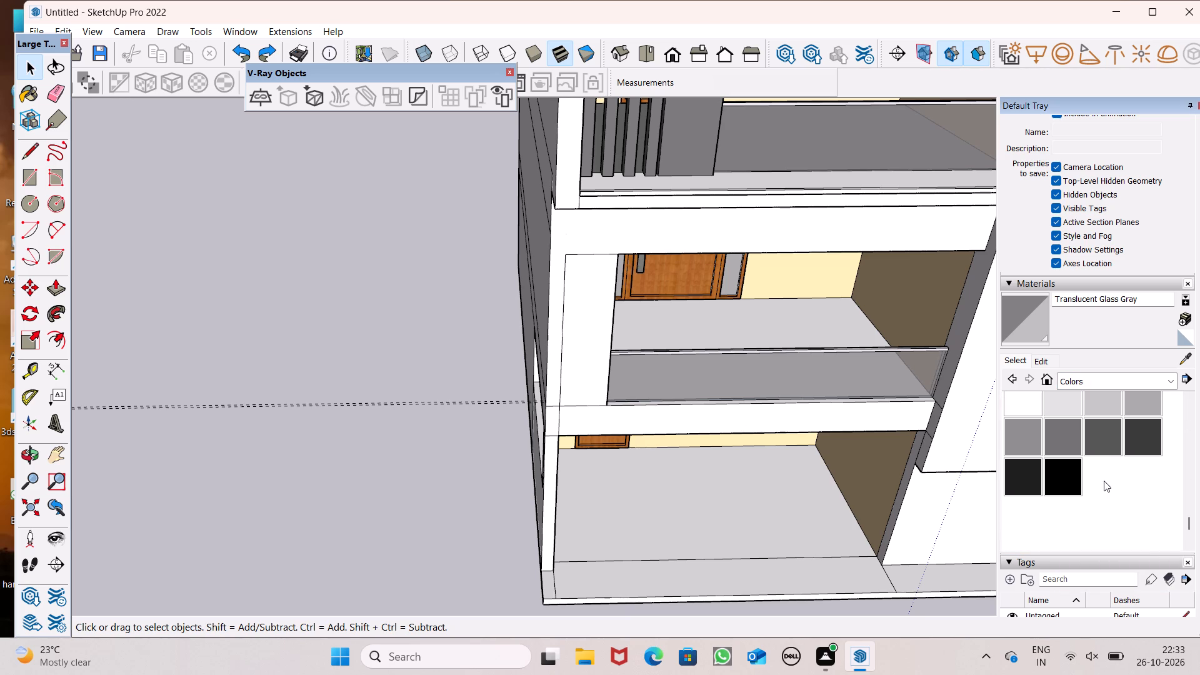
pyautogui.click(1054, 447)
pyautogui.scroll(5, 852, 367)
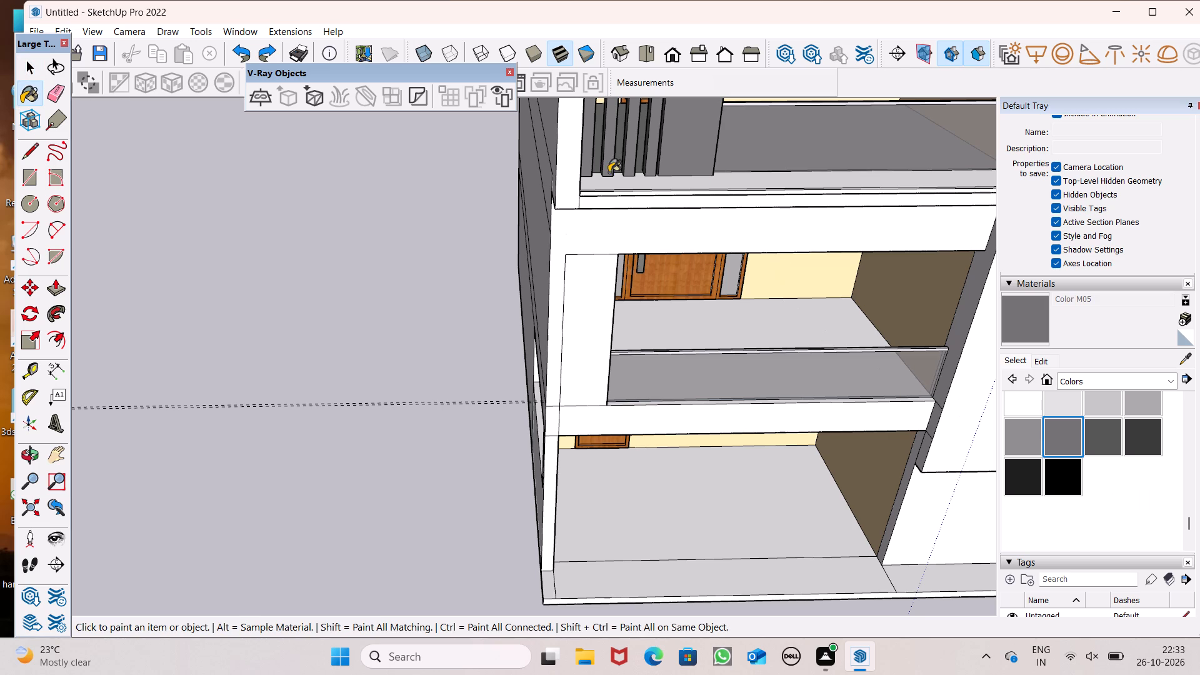
pyautogui.scroll(2, 609, 172)
pyautogui.click(676, 121)
# Paint the small ledge along the top balcony's front edge and the front band below it with Color M05.
pyautogui.scroll(-4, 684, 201)
pyautogui.moveTo(682, 233); pyautogui.dragTo(702, 321, button='middle')
pyautogui.scroll(3, 702, 321)
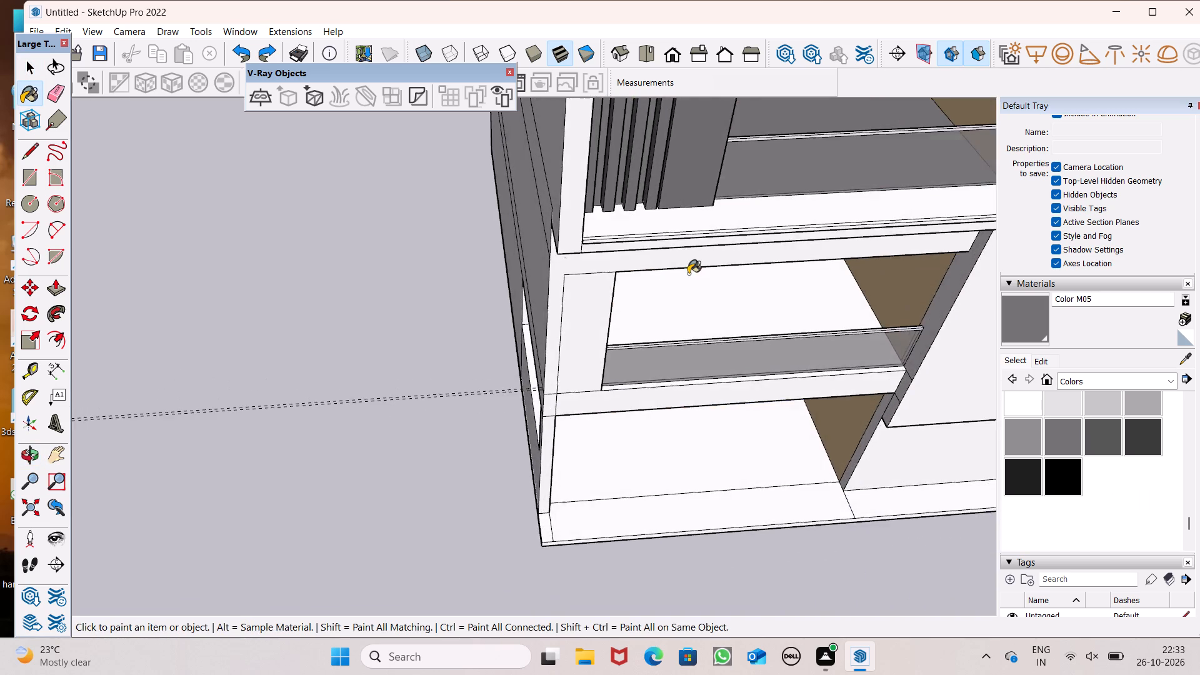
pyautogui.scroll(4, 688, 274)
pyautogui.scroll(5, 404, 167)
pyautogui.click(391, 157)
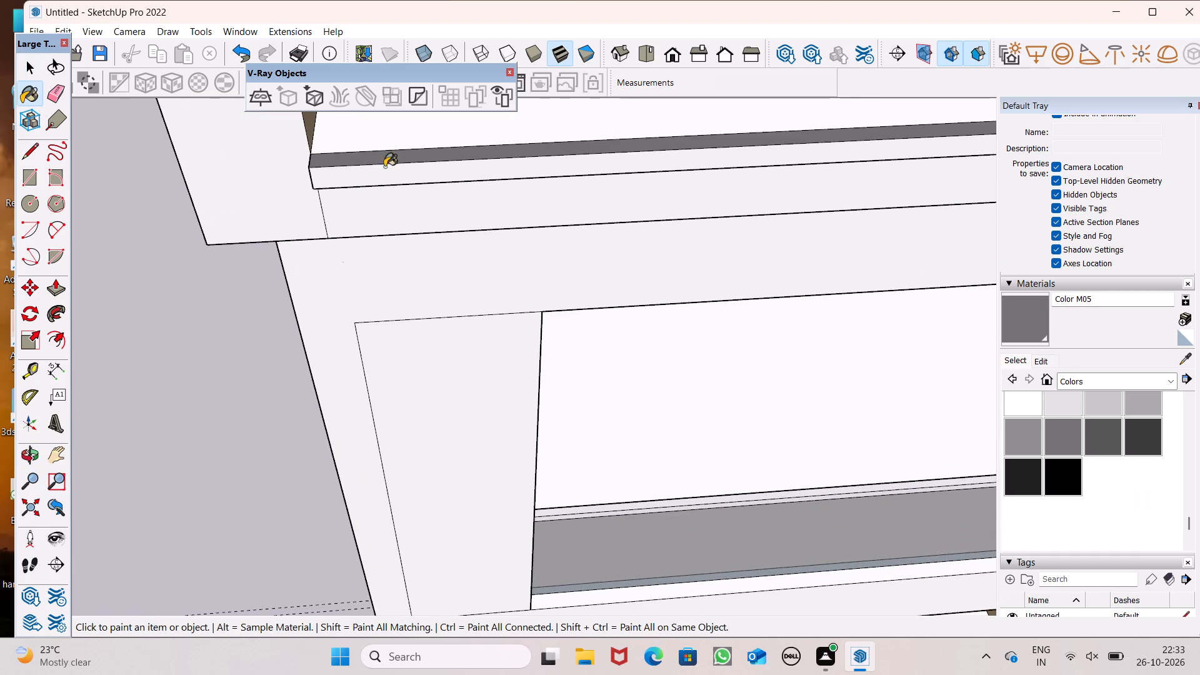
pyautogui.click(384, 167)
pyautogui.moveTo(425, 205); pyautogui.dragTo(468, 2, button='middle')
pyautogui.click(466, 144)
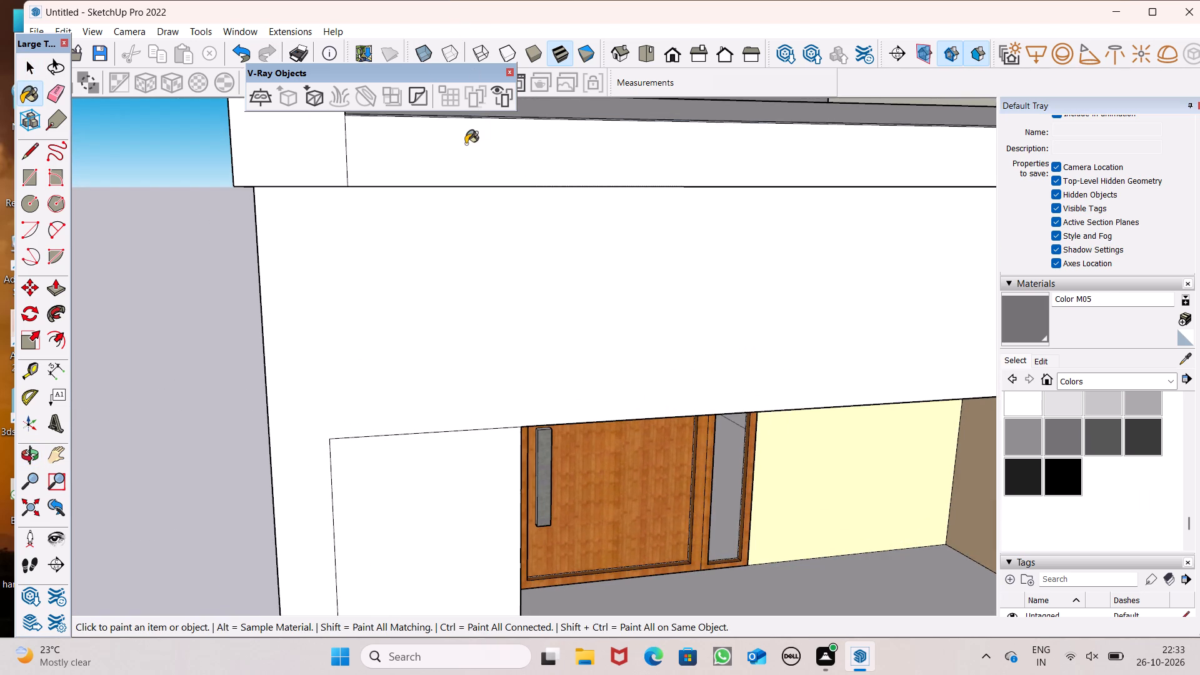
# Paint the narrow lip faces at the end and underside of the top balcony's front ledge with Color M05.
pyautogui.scroll(-4, 515, 181)
pyautogui.moveTo(522, 191); pyautogui.dragTo(607, 47, button='middle')
pyautogui.scroll(-6, 631, 270)
pyautogui.scroll(5, 576, 136)
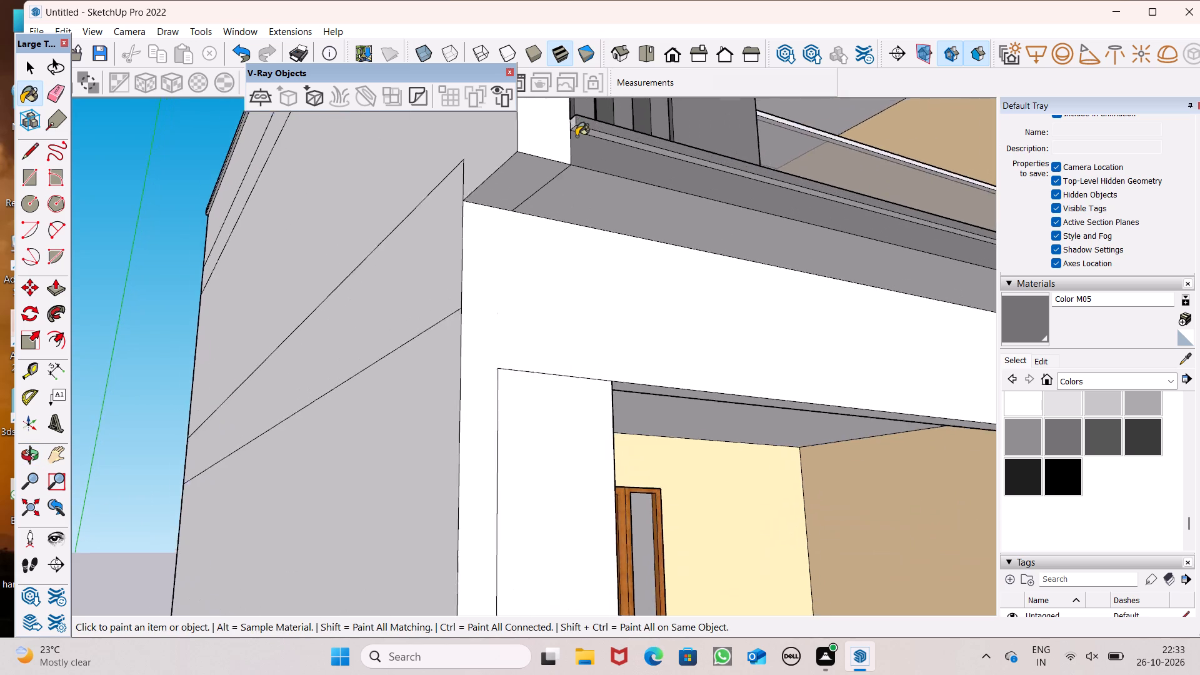
pyautogui.scroll(8, 576, 136)
pyautogui.click(573, 121)
pyautogui.click(587, 135)
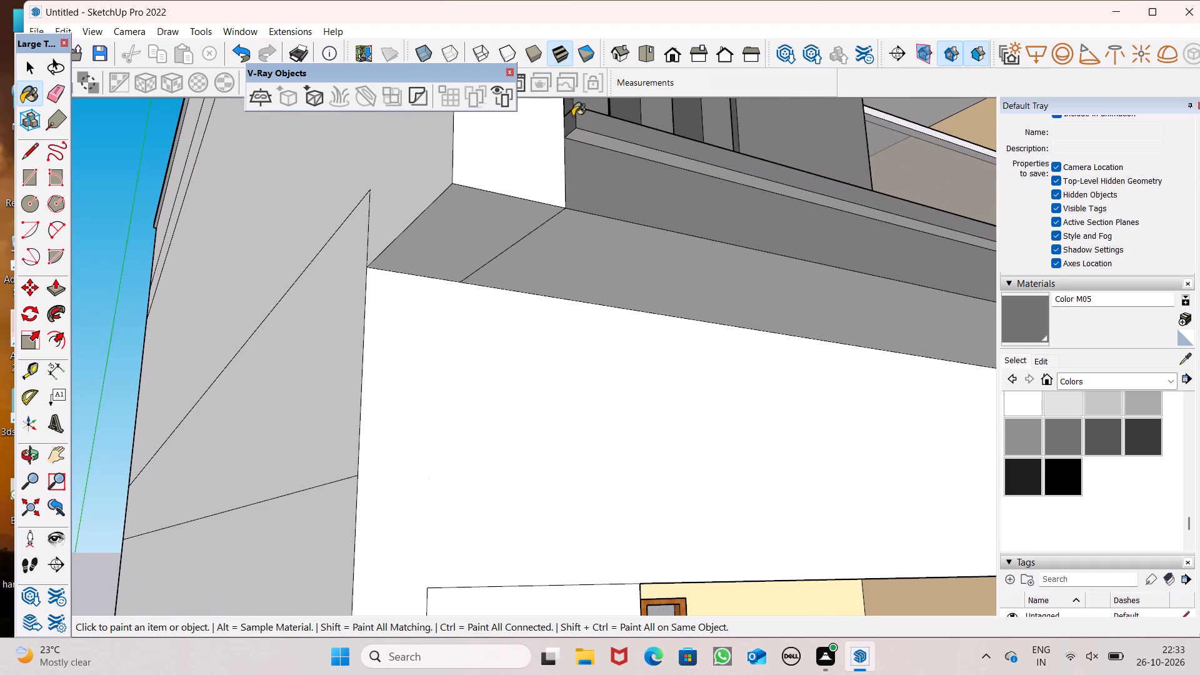
# Paint the end faces of the top balcony's front ledge and band, at the overhanging end, with Color M05.
pyautogui.scroll(-12, 549, 121)
pyautogui.moveTo(638, 241); pyautogui.dragTo(254, 241, button='middle')
pyautogui.scroll(-4, 369, 201)
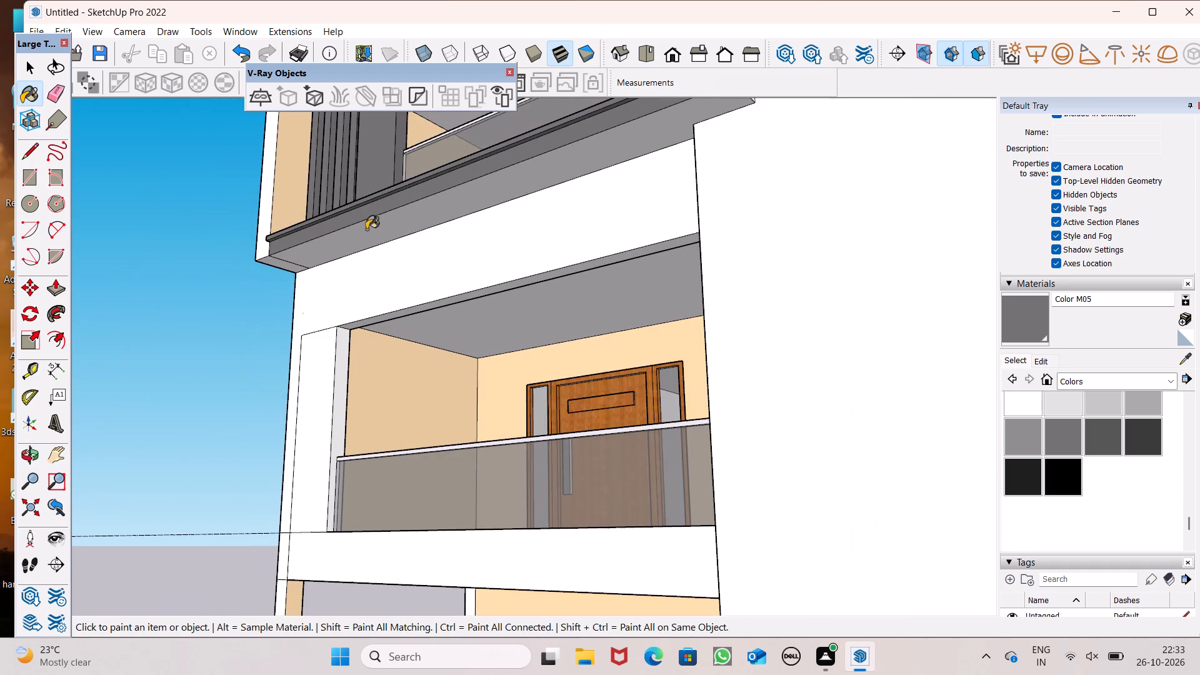
pyautogui.moveTo(651, 217); pyautogui.dragTo(582, 278, button='middle')
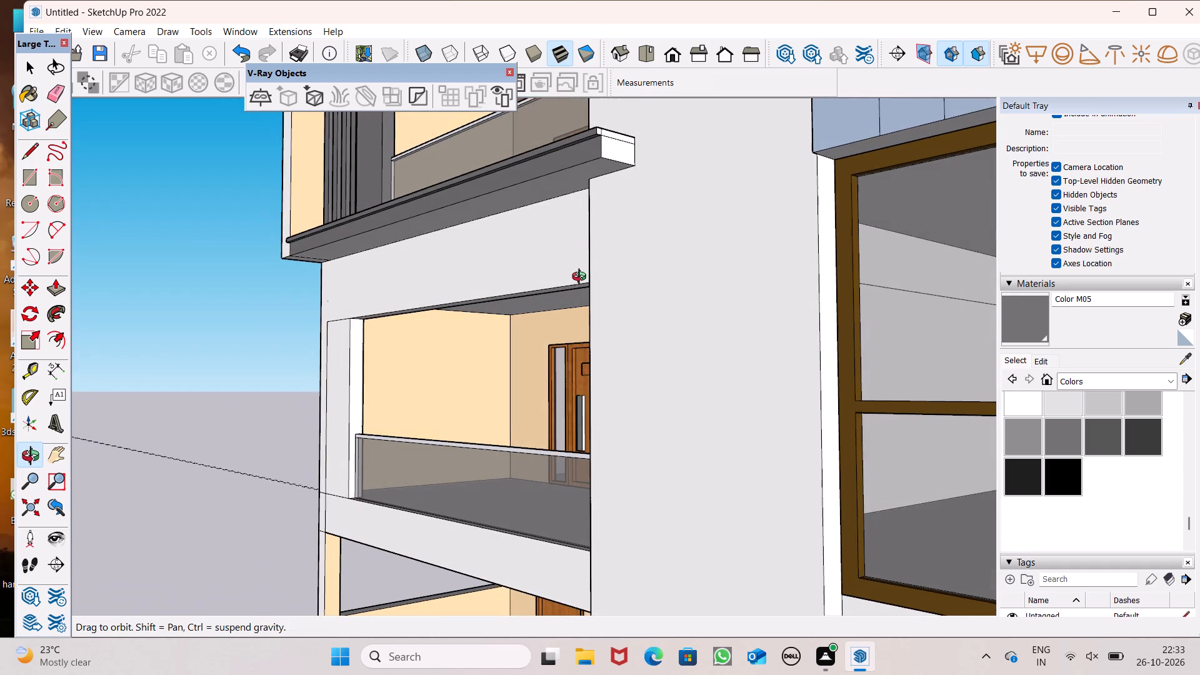
pyautogui.moveTo(582, 278); pyautogui.dragTo(606, 294, button='middle')
pyautogui.scroll(5, 634, 197)
pyautogui.scroll(5, 649, 131)
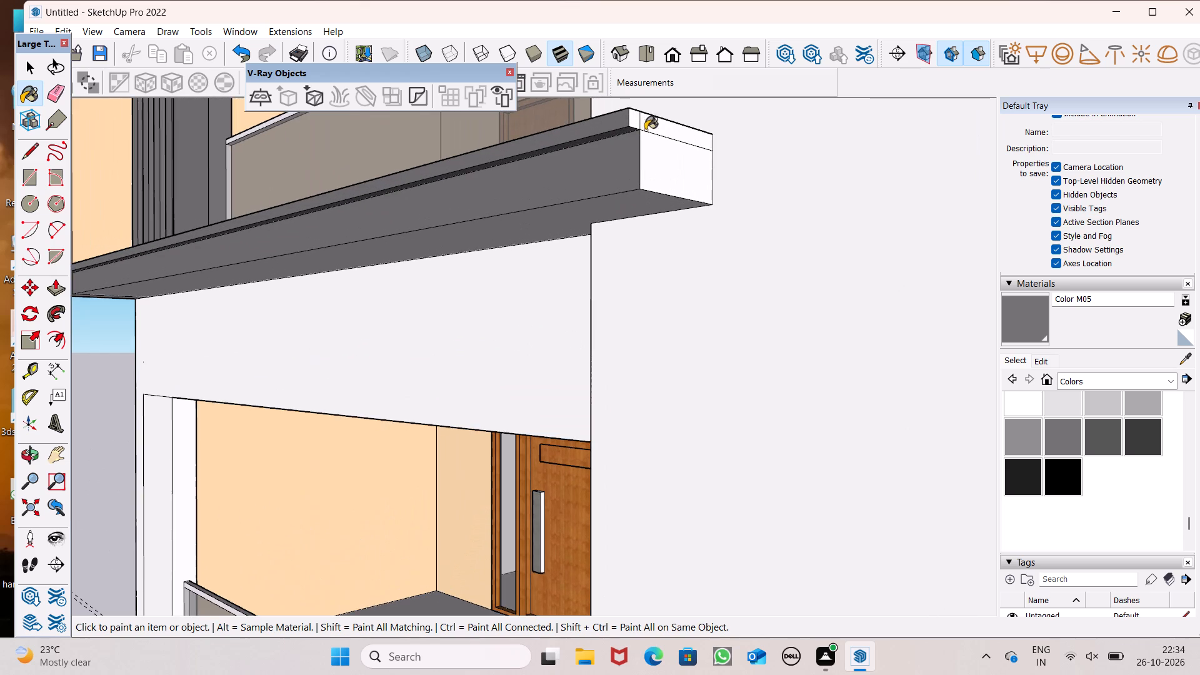
pyautogui.click(631, 119)
pyautogui.click(650, 124)
pyautogui.scroll(-2, 707, 164)
pyautogui.click(682, 175)
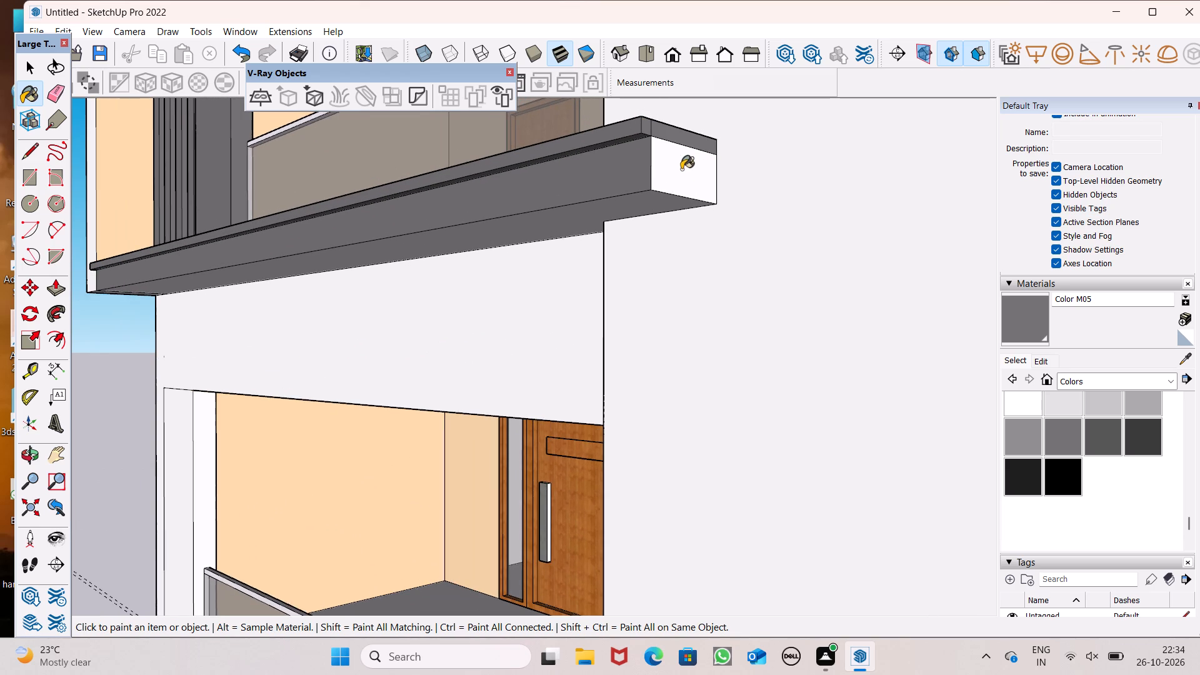
# Paint the underside of the top balcony's front band with Color M05.
pyautogui.moveTo(681, 168); pyautogui.dragTo(776, 204, button='middle')
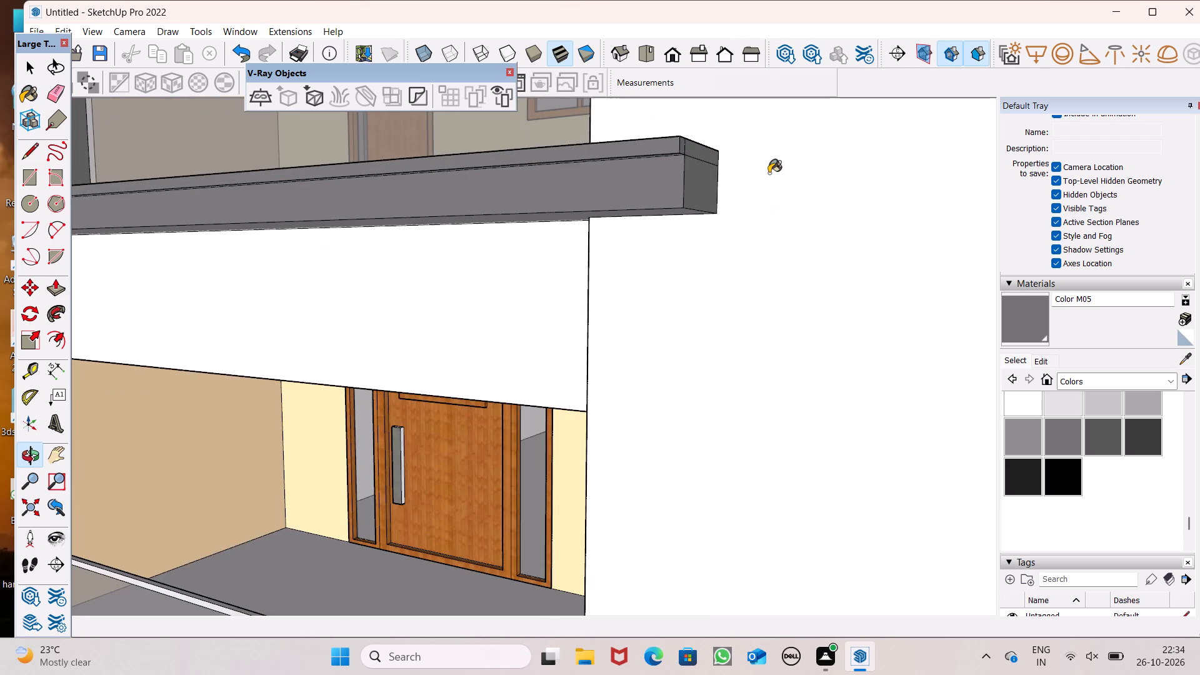
pyautogui.scroll(-1, 748, 227)
pyautogui.scroll(4, 646, 252)
pyautogui.moveTo(671, 205); pyautogui.dragTo(674, 69, button='middle')
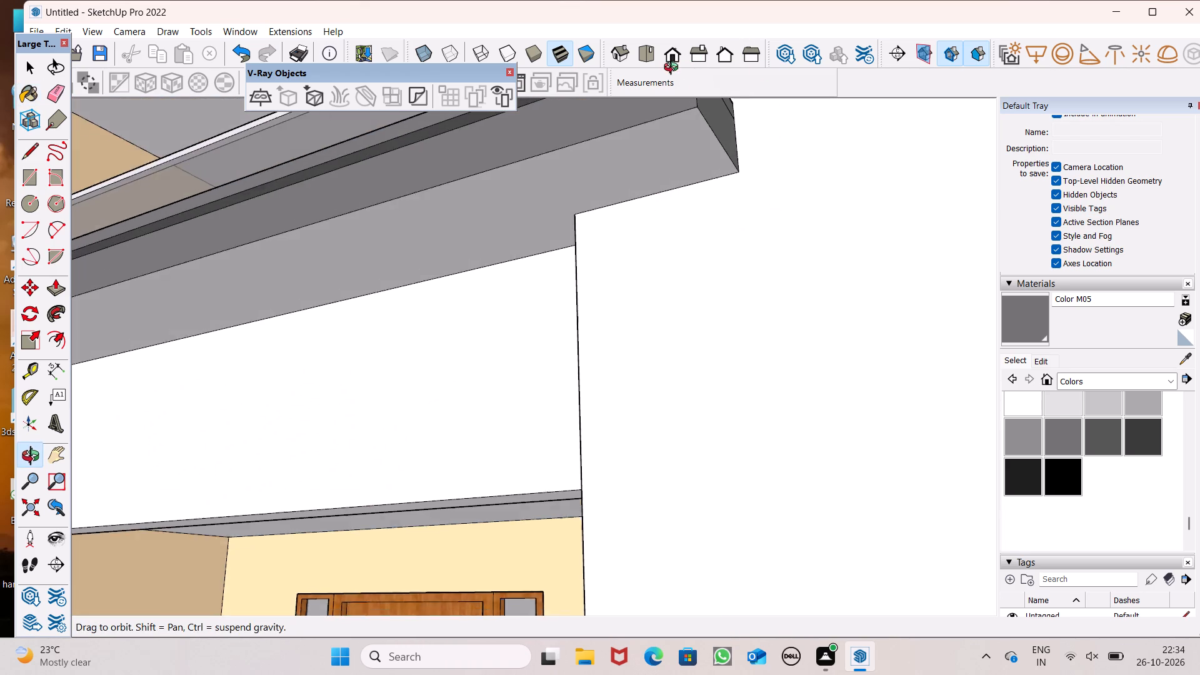
pyautogui.moveTo(674, 69); pyautogui.dragTo(674, 65, button='middle')
pyautogui.scroll(1, 674, 65)
pyautogui.click(635, 154)
# Erase the stray horizontal line on the white frame beside the middle balcony opening and the long dashed guide line.
pyautogui.scroll(-11, 841, 208)
pyautogui.moveTo(609, 202); pyautogui.dragTo(922, 86, button='middle')
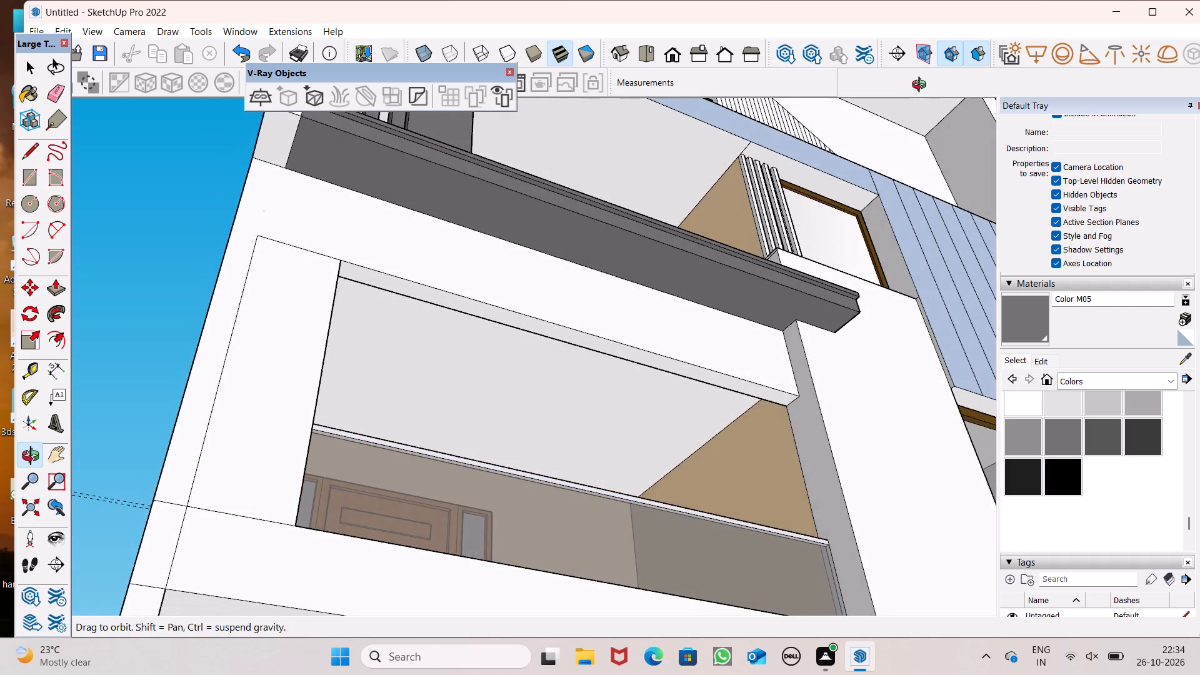
pyautogui.moveTo(922, 86); pyautogui.dragTo(926, 94, button='middle')
pyautogui.scroll(-2, 554, 239)
pyautogui.moveTo(527, 238); pyautogui.dragTo(504, 389, button='middle')
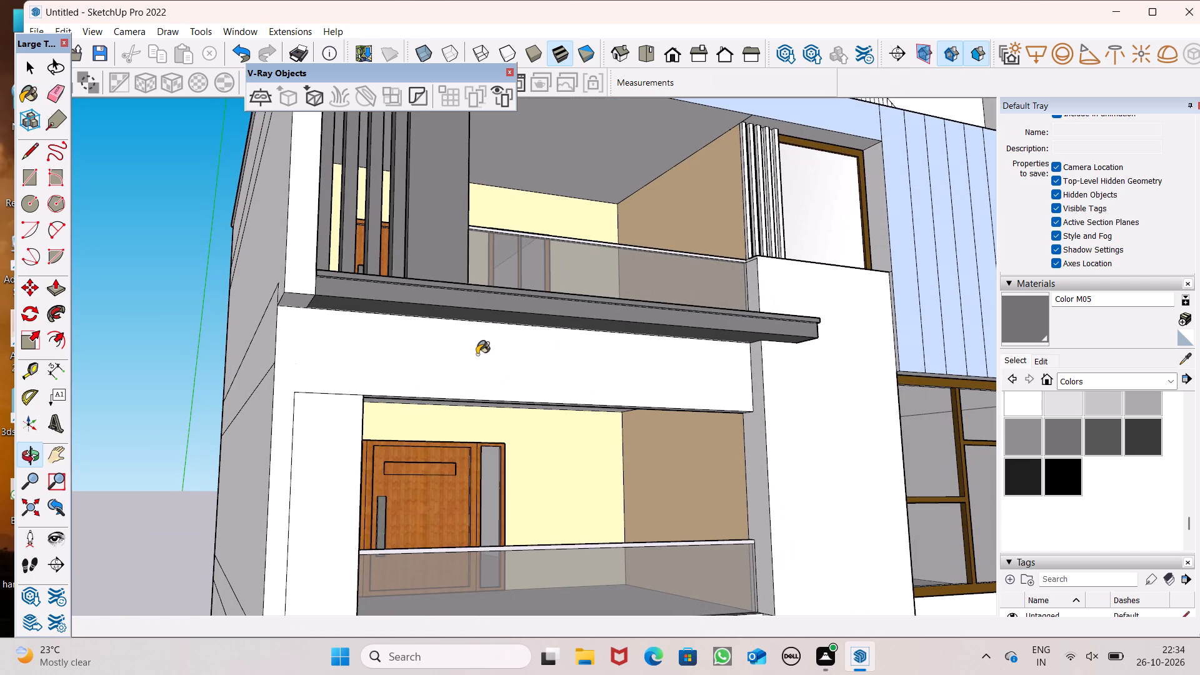
pyautogui.scroll(-3, 521, 315)
pyautogui.moveTo(537, 336); pyautogui.dragTo(389, 376, button='middle')
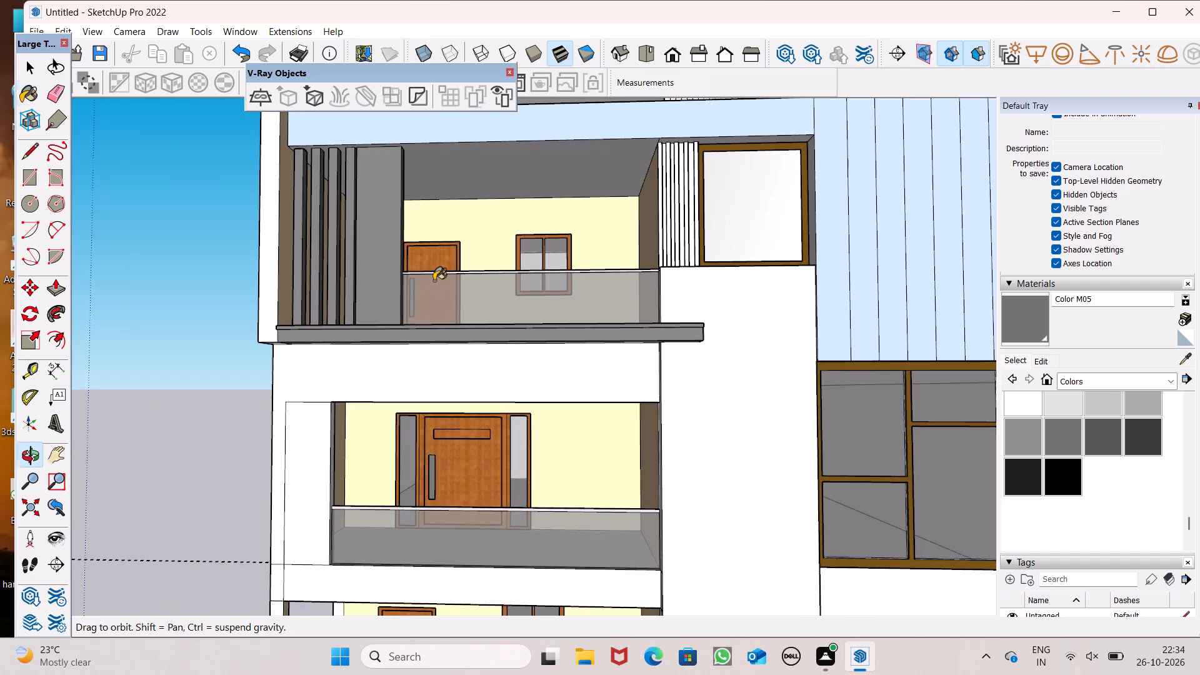
pyautogui.scroll(-6, 434, 281)
pyautogui.moveTo(458, 332); pyautogui.dragTo(498, 340, button='middle')
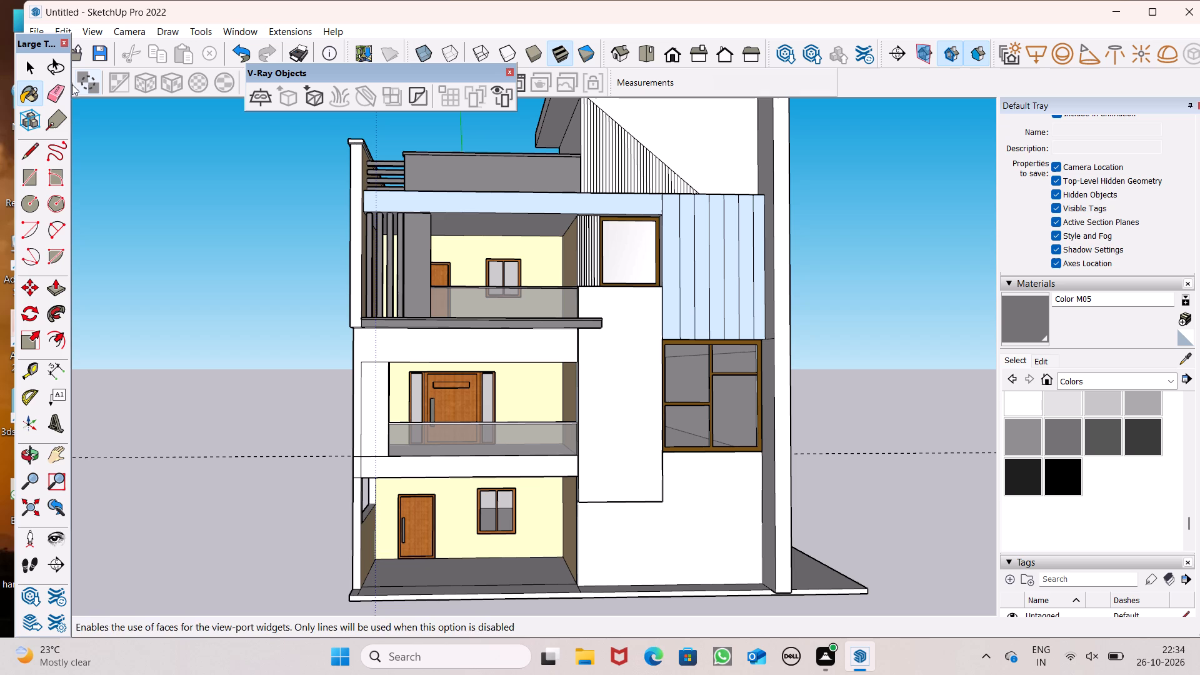
pyautogui.click(71, 82)
pyautogui.click(57, 104)
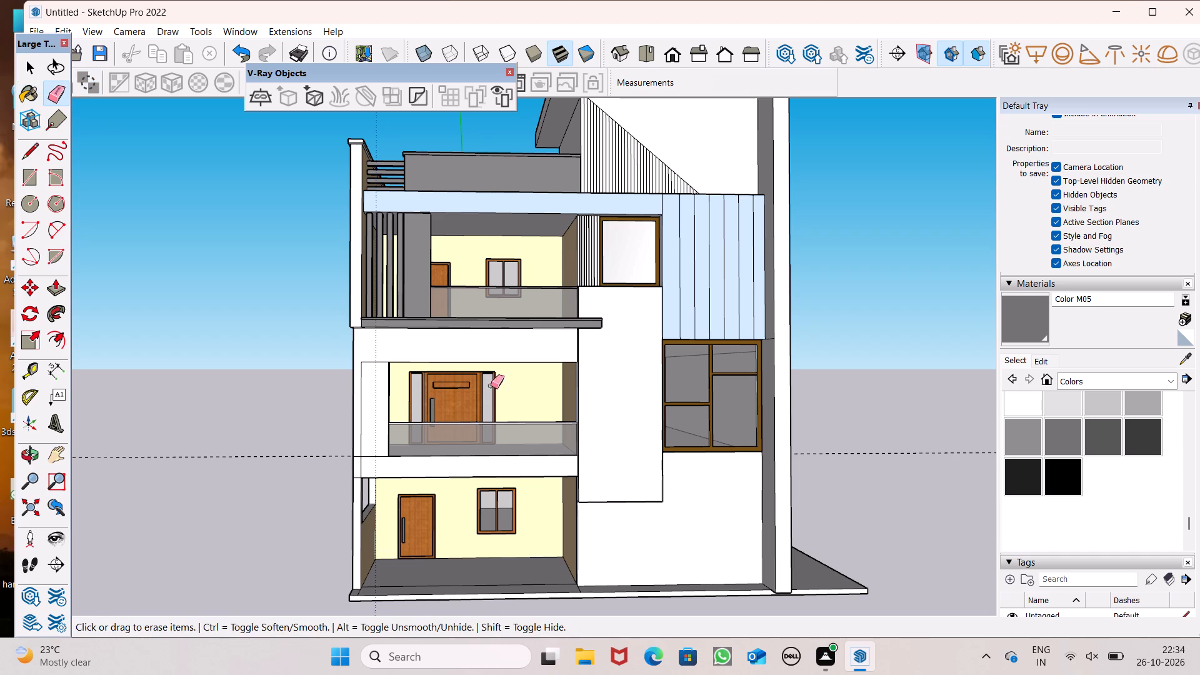
pyautogui.scroll(5, 424, 391)
pyautogui.moveTo(356, 327); pyautogui.dragTo(337, 367)
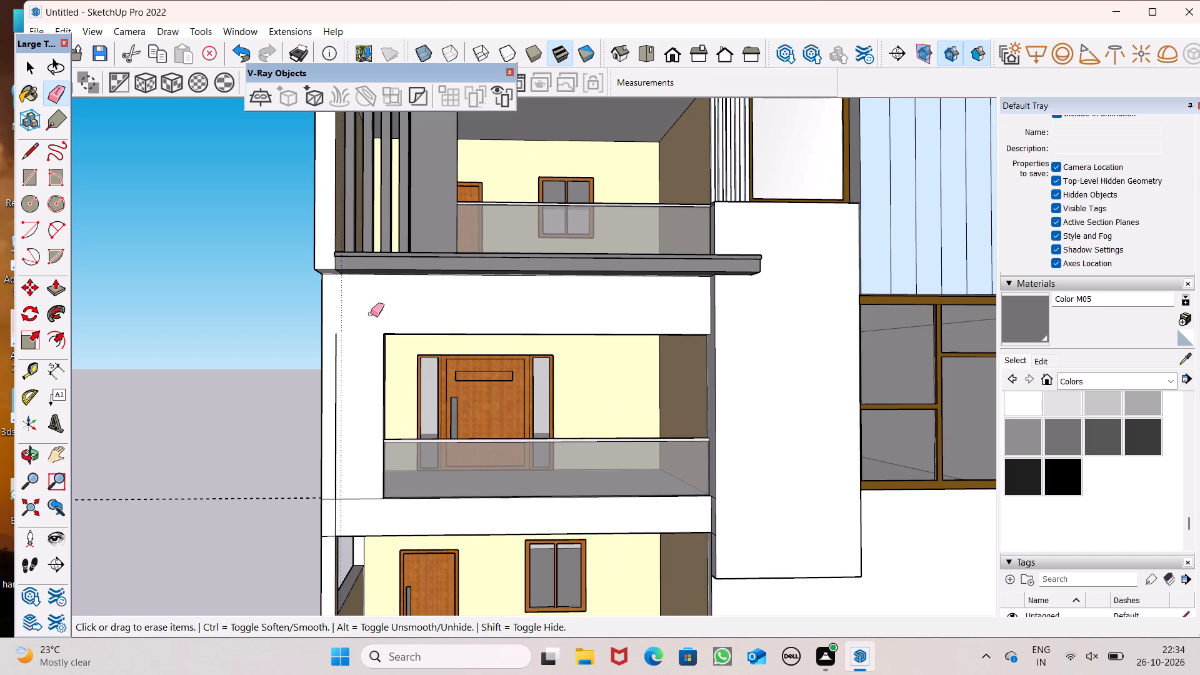
pyautogui.scroll(-5, 388, 297)
pyautogui.moveTo(278, 419); pyautogui.dragTo(299, 451)
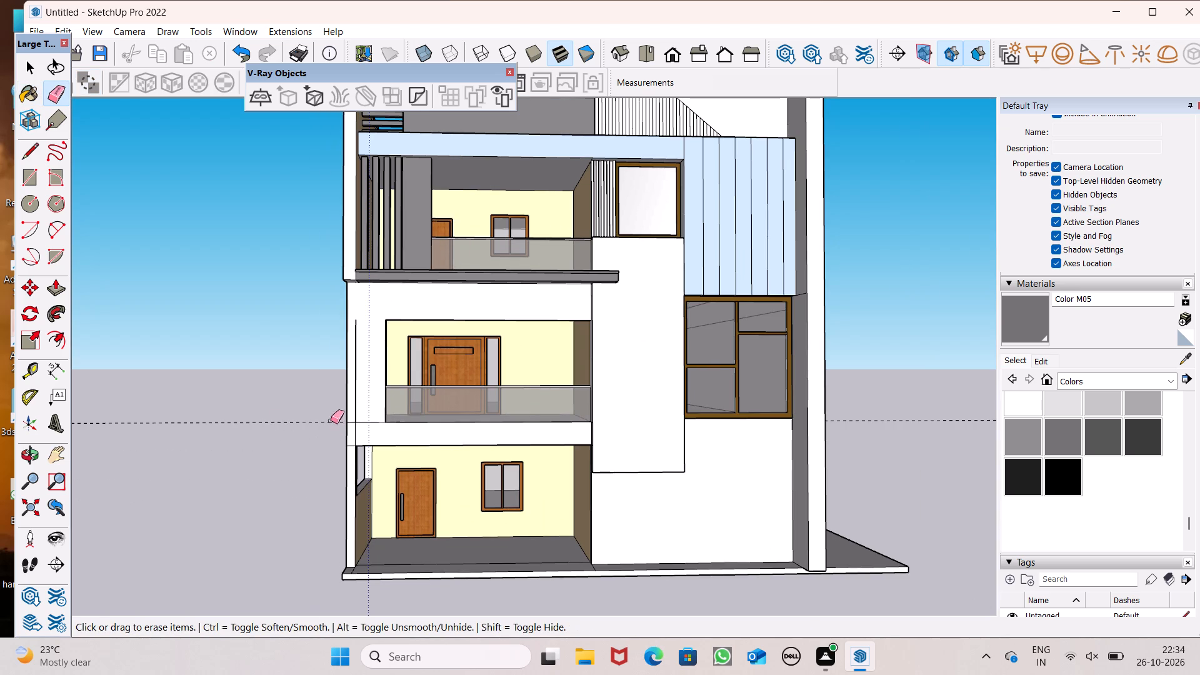
pyautogui.moveTo(326, 417); pyautogui.dragTo(326, 426)
# Erase the stray vertical lines on the middle balcony's corner pillar and at the end of the band below it.
pyautogui.scroll(6, 372, 432)
pyautogui.moveTo(372, 459); pyautogui.dragTo(421, 530, button='middle')
pyautogui.scroll(4, 397, 480)
pyautogui.moveTo(334, 411); pyautogui.dragTo(341, 406)
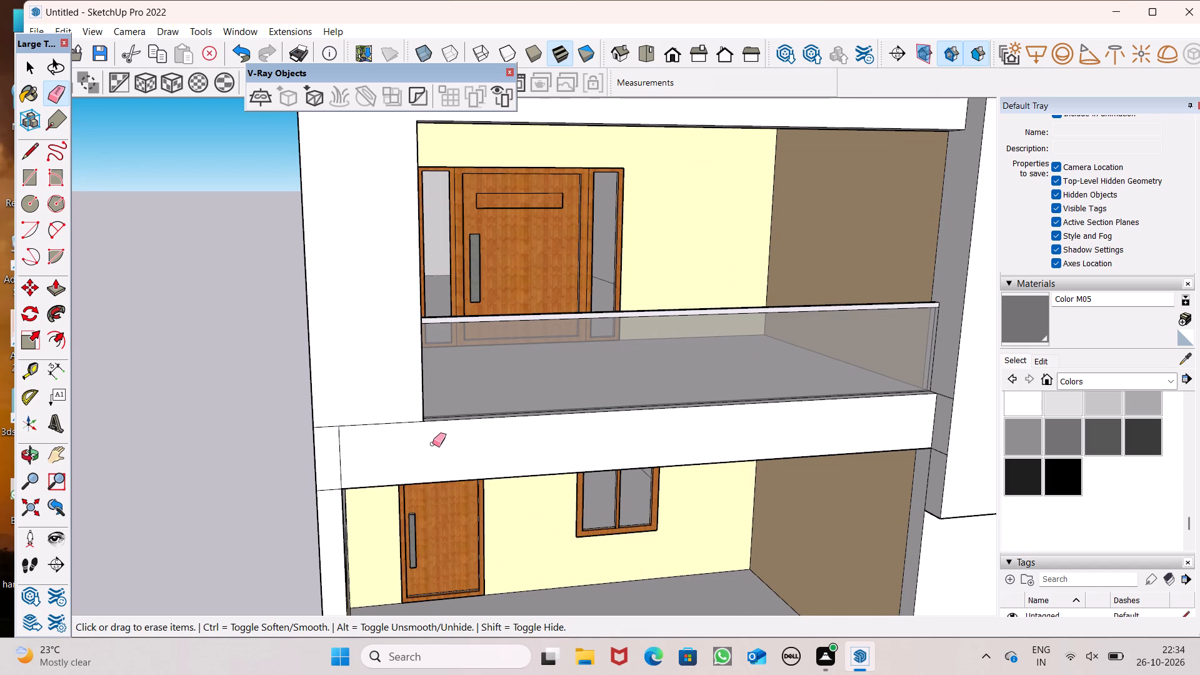
pyautogui.scroll(-5, 432, 444)
pyautogui.moveTo(455, 464); pyautogui.dragTo(381, 414, button='middle')
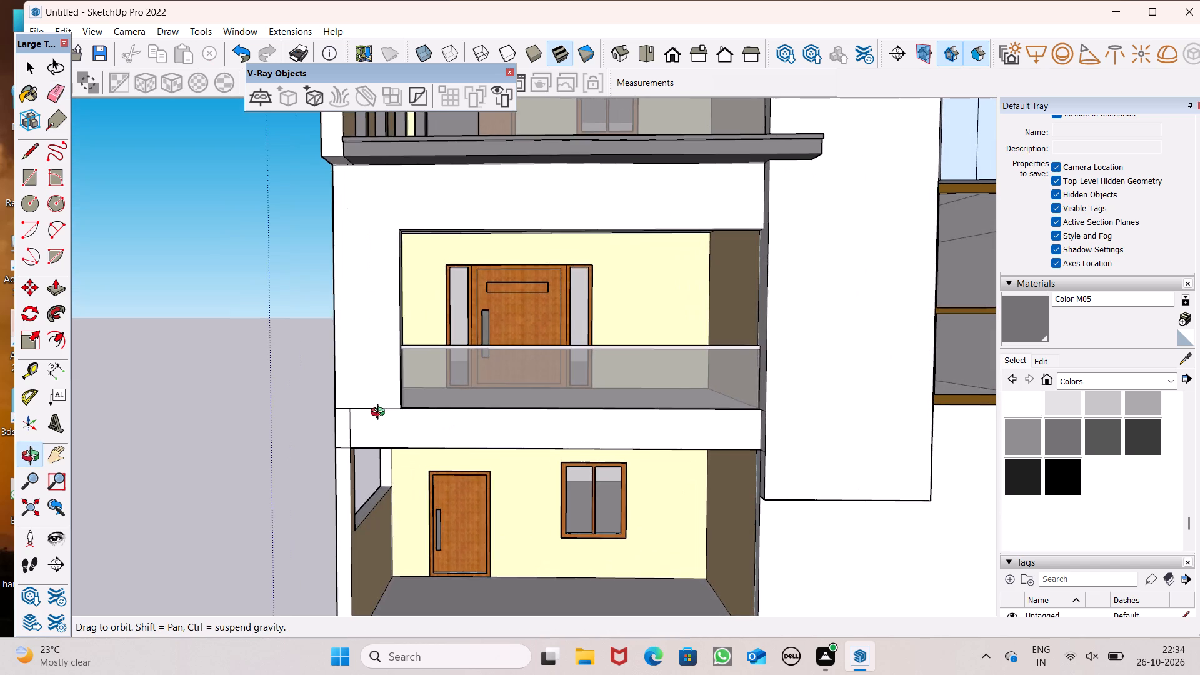
pyautogui.moveTo(381, 414); pyautogui.dragTo(567, 388, button='middle')
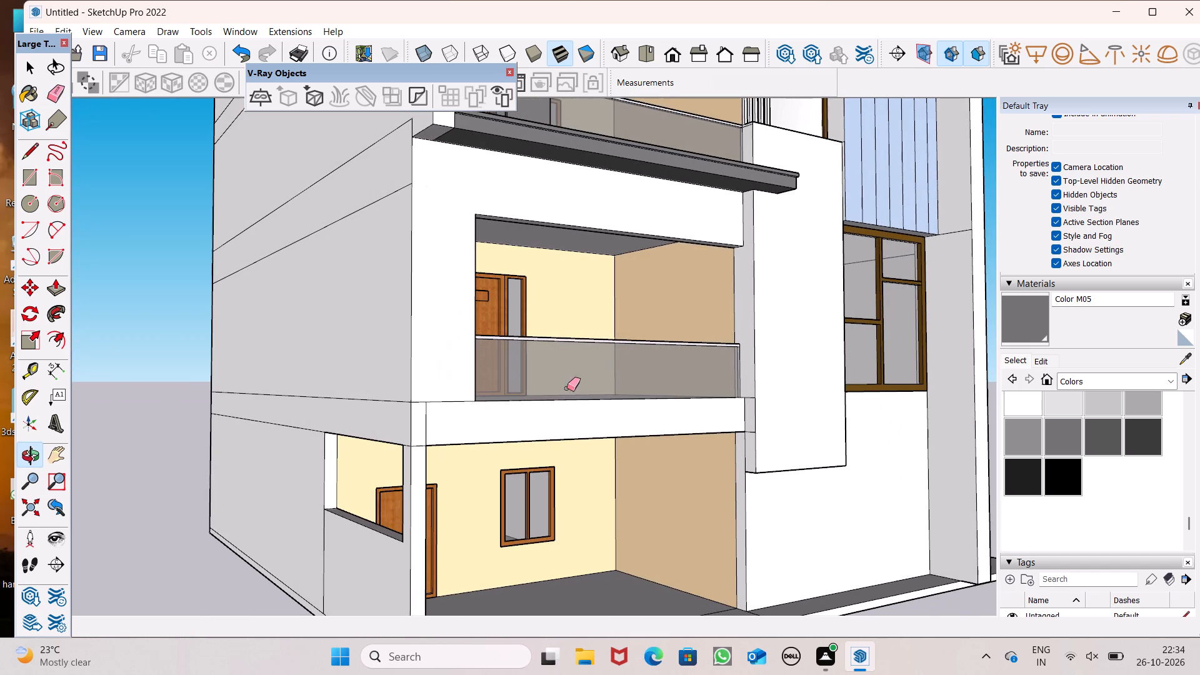
pyautogui.click(428, 436)
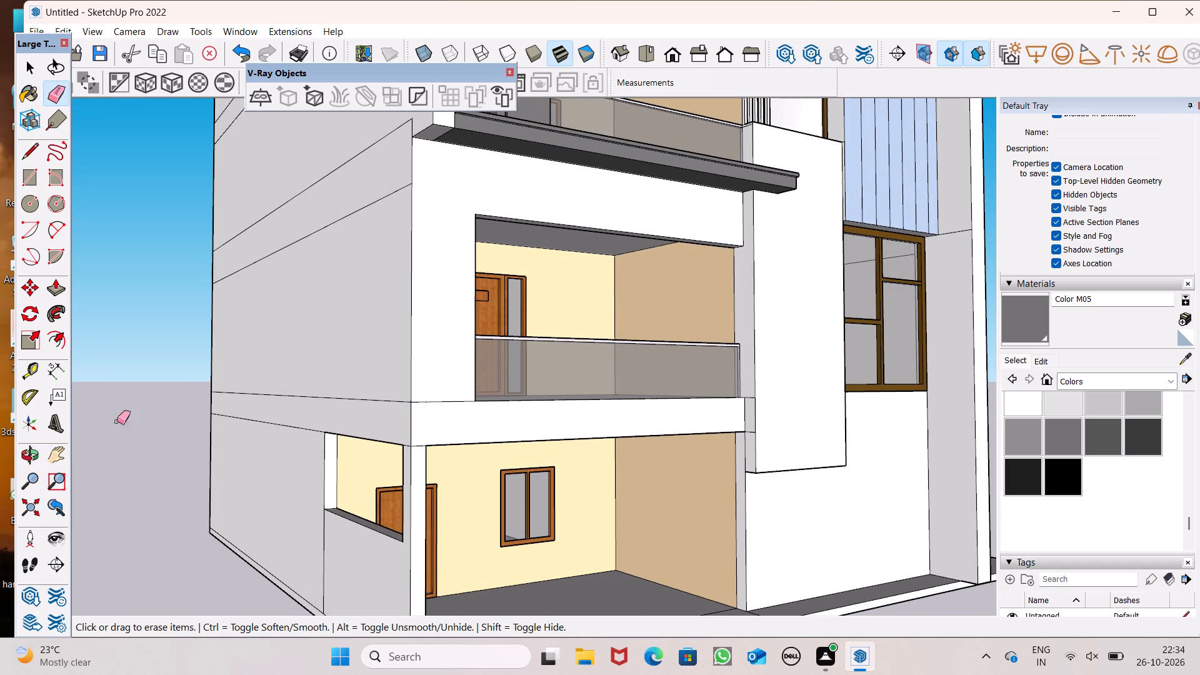
# Push/Pull the middle floor's side wall faces (lower band, main wall and upper strip) outward 5 5/8".
pyautogui.click(52, 284)
pyautogui.scroll(-1, 426, 246)
pyautogui.moveTo(515, 267); pyautogui.dragTo(525, 299, button='middle')
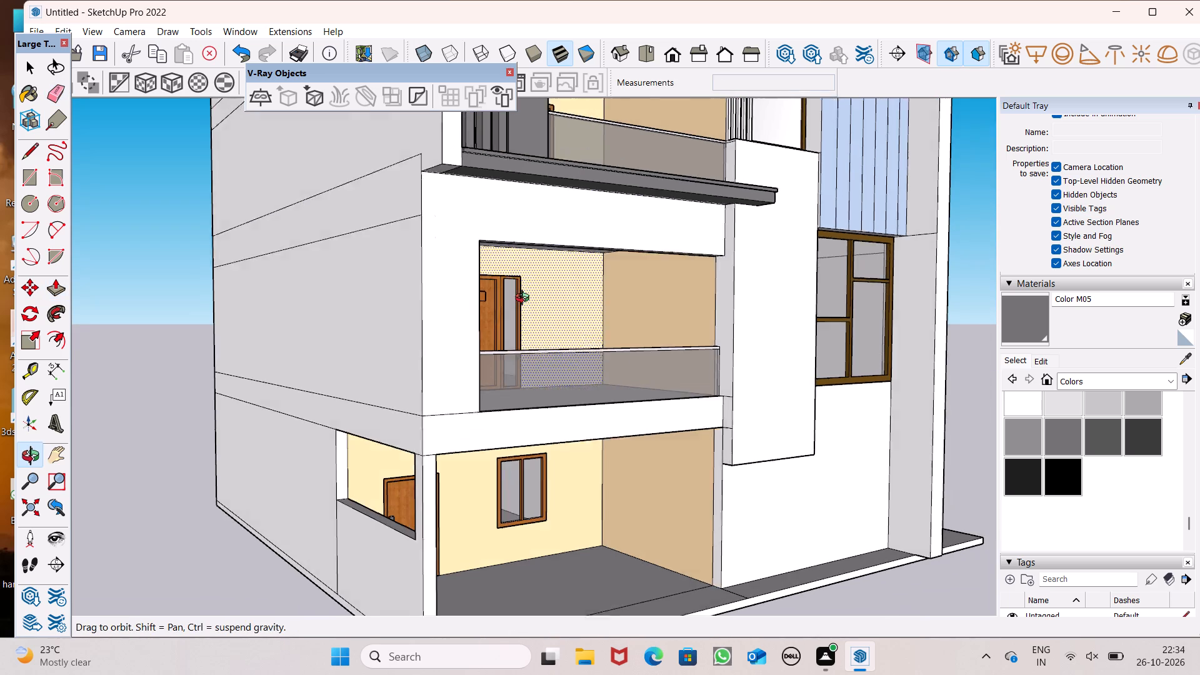
pyautogui.moveTo(525, 299); pyautogui.dragTo(526, 309, button='middle')
pyautogui.moveTo(419, 457); pyautogui.dragTo(411, 460)
pyautogui.moveTo(482, 430); pyautogui.dragTo(487, 466, button='middle')
pyautogui.middleClick(487, 466)
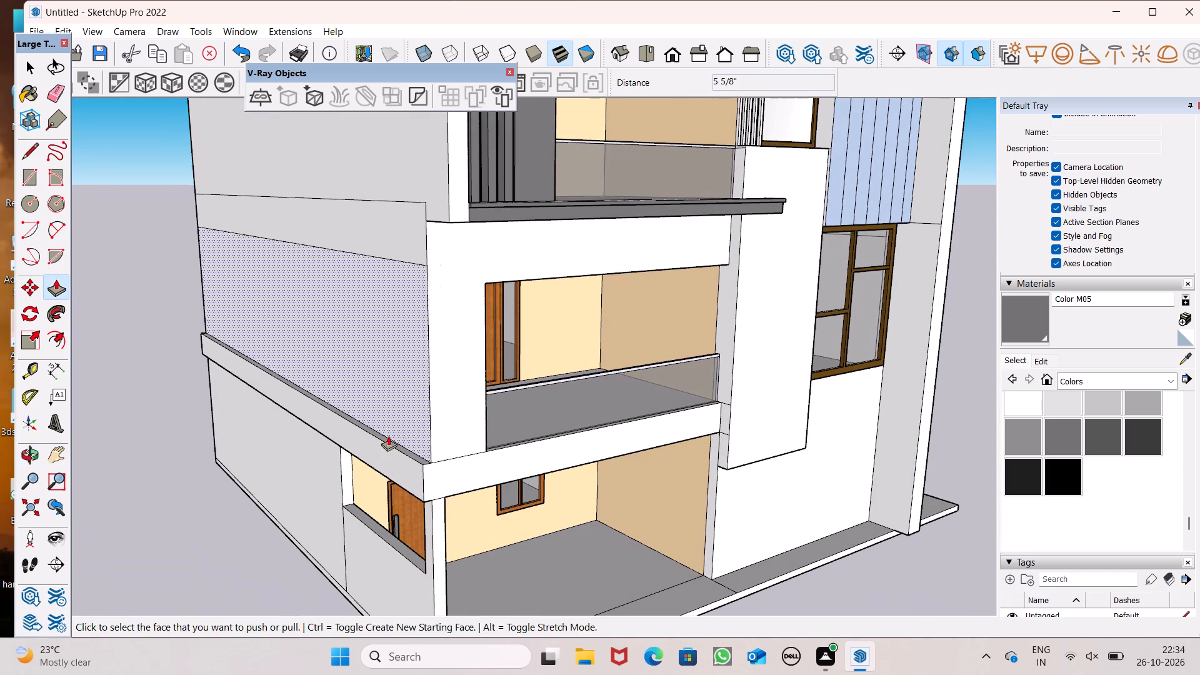
pyautogui.moveTo(411, 431); pyautogui.dragTo(412, 462)
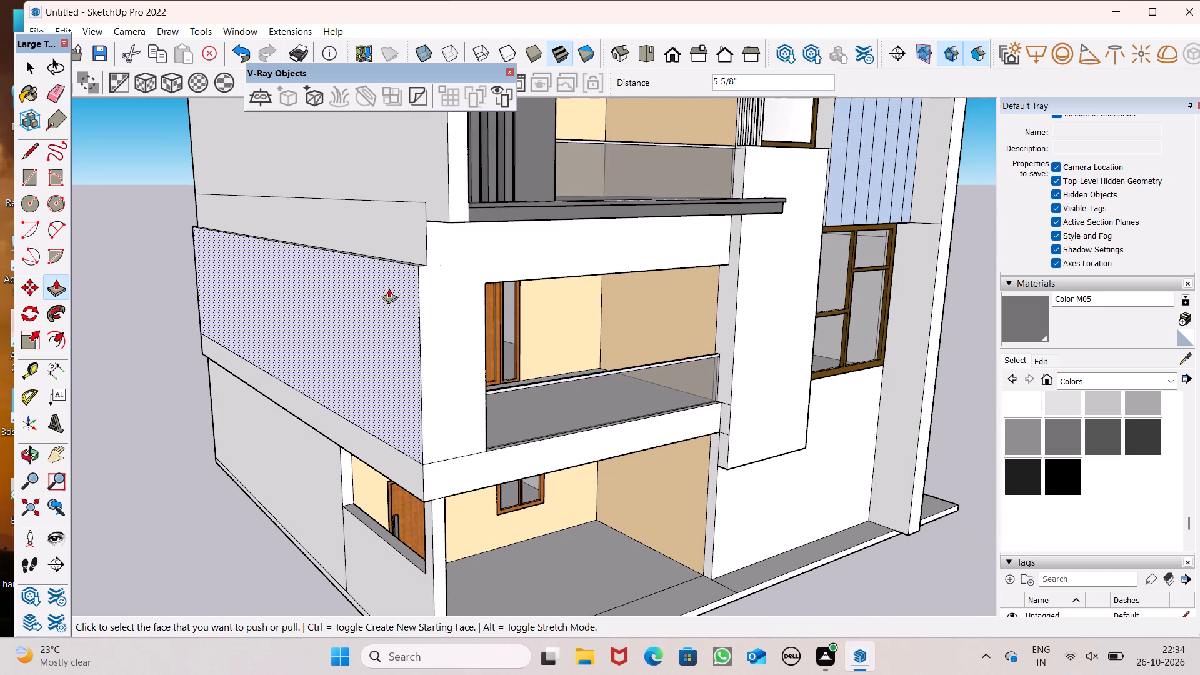
pyautogui.scroll(-1, 486, 356)
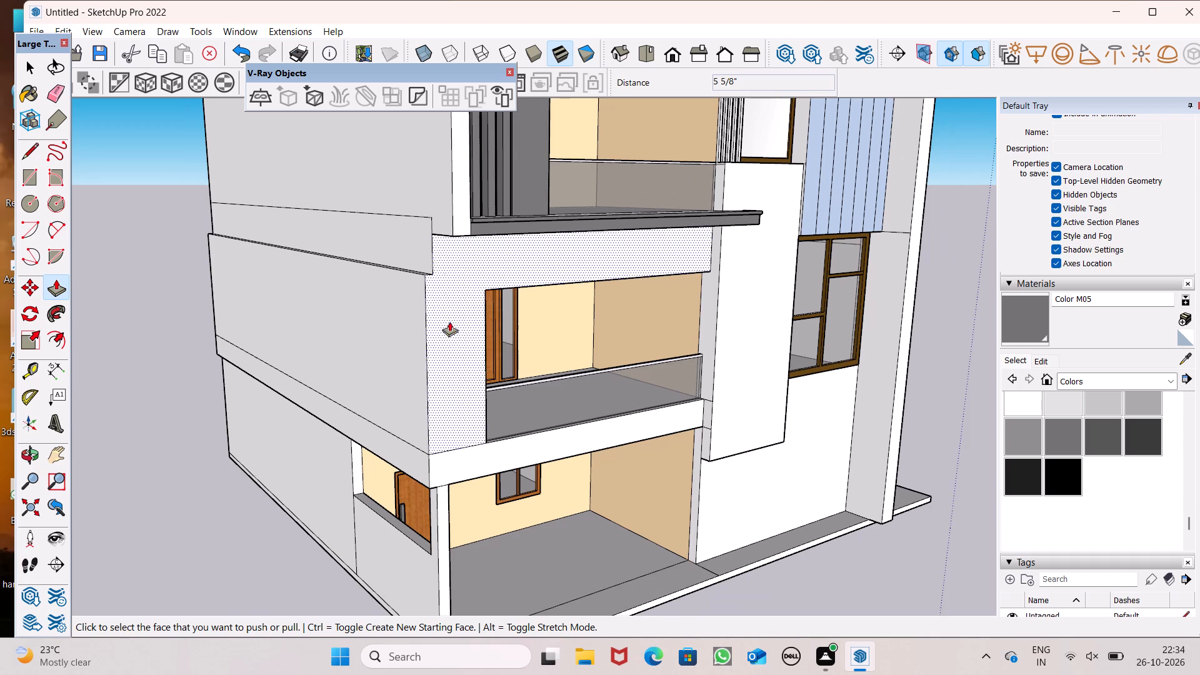
pyautogui.moveTo(461, 343); pyautogui.dragTo(404, 362, button='middle')
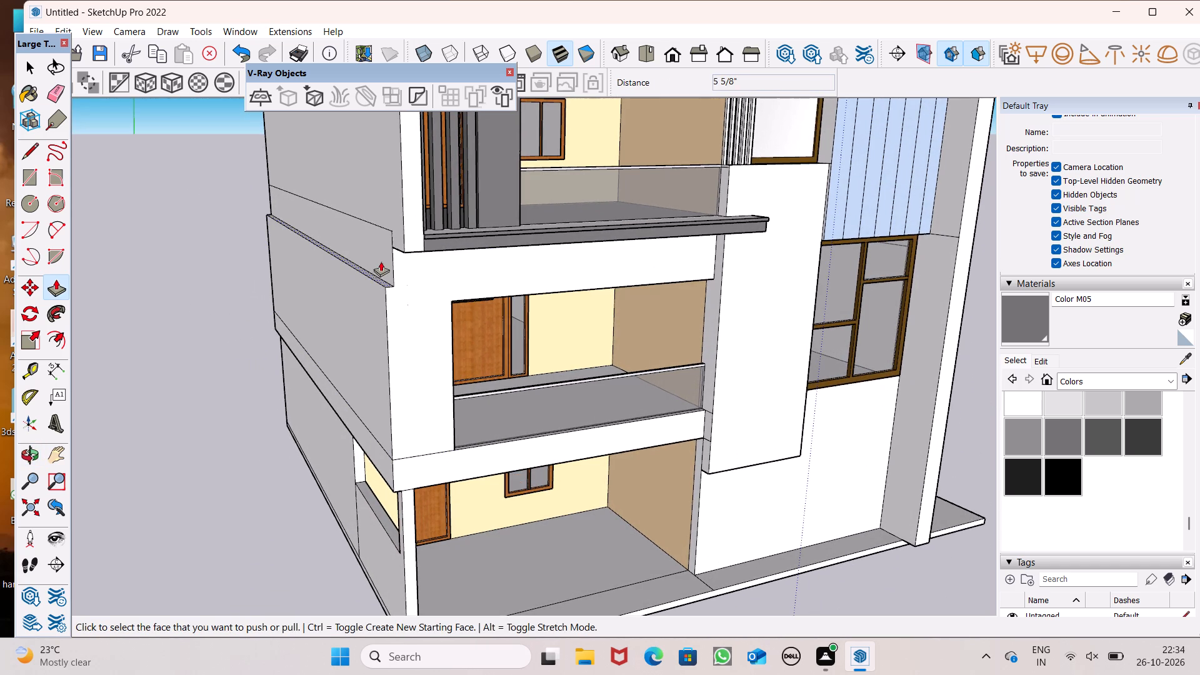
pyautogui.moveTo(384, 264); pyautogui.dragTo(379, 301)
# Push the top face of the projecting side wall's upper strip down 10 3/8", level with the front frame's top.
pyautogui.scroll(-2, 437, 309)
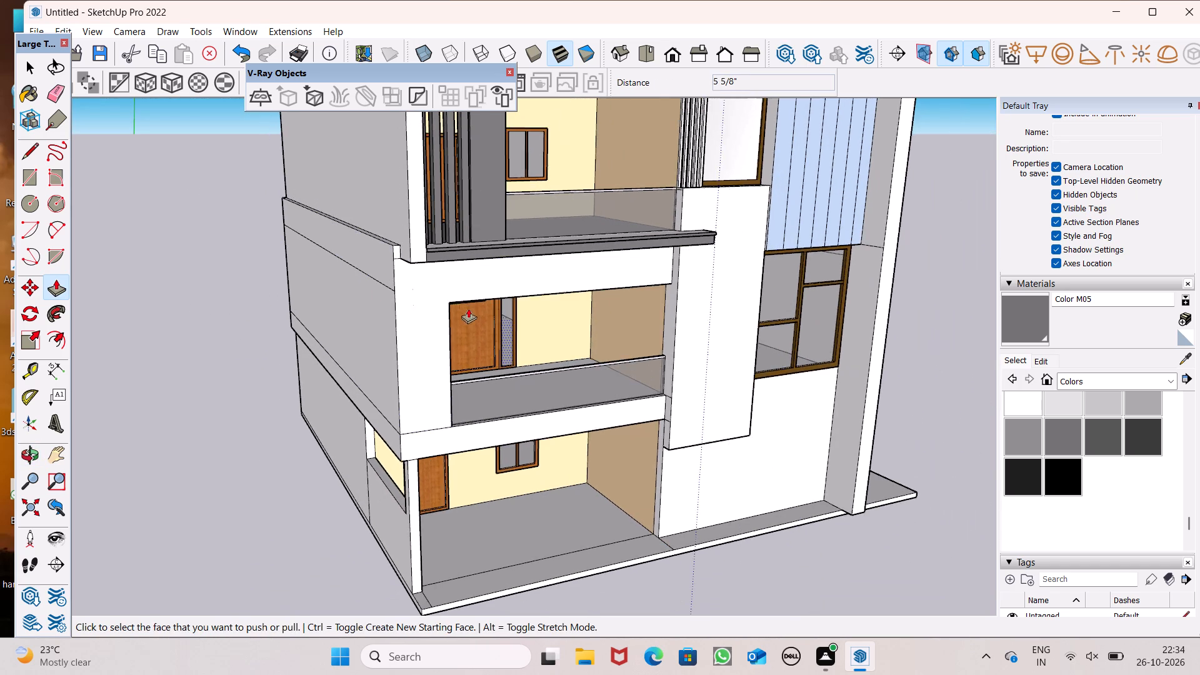
pyautogui.moveTo(468, 309); pyautogui.dragTo(492, 317, button='middle')
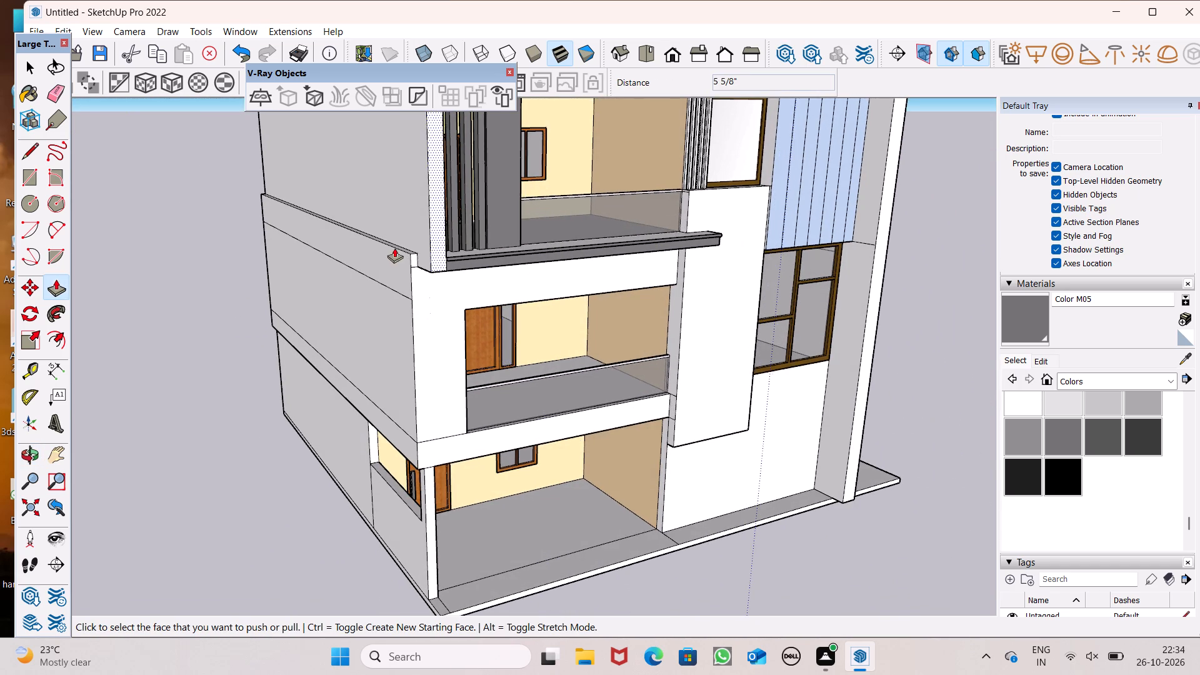
pyautogui.scroll(11, 405, 245)
pyautogui.scroll(-4, 414, 255)
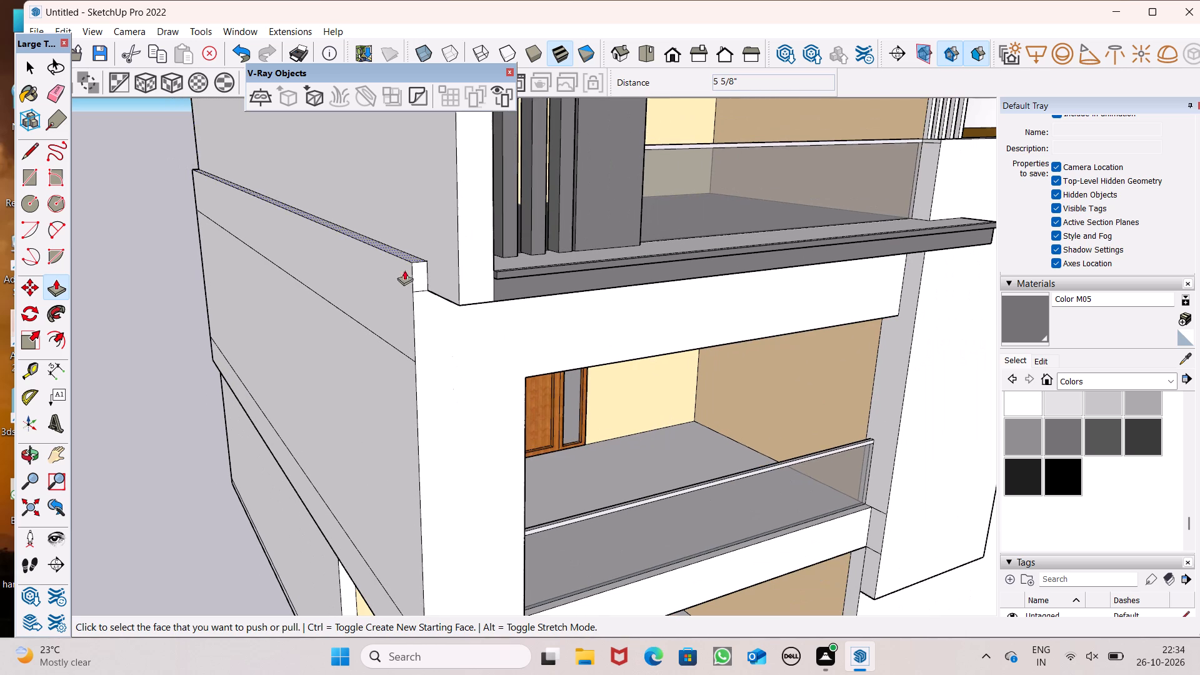
pyautogui.scroll(5, 437, 259)
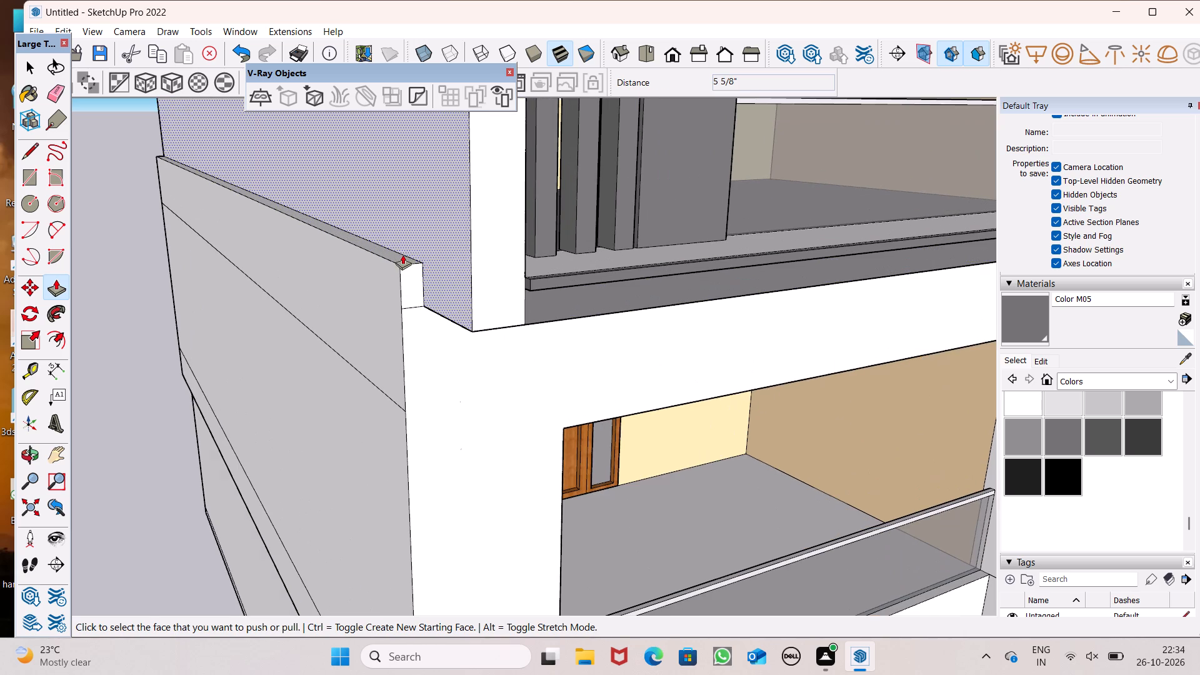
pyautogui.moveTo(401, 257); pyautogui.dragTo(410, 306)
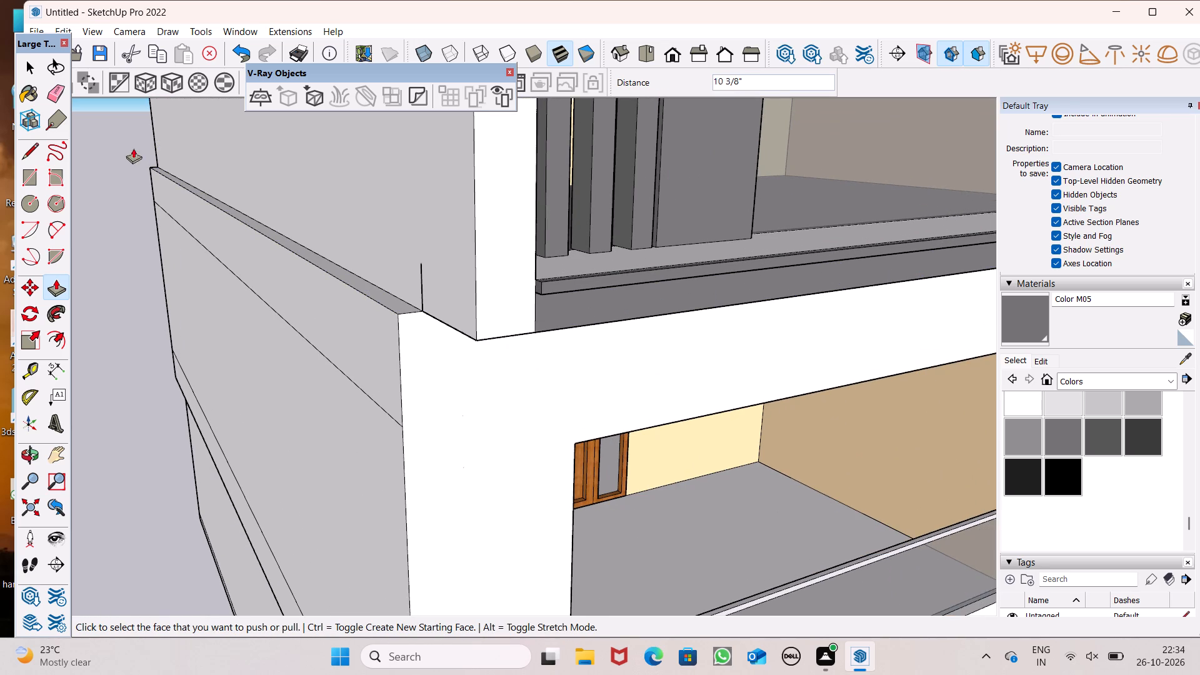
# Erase the leftover short vertical edge above the projecting side wall and the seam line below its top strip.
pyautogui.click(52, 93)
pyautogui.moveTo(430, 296); pyautogui.dragTo(423, 296)
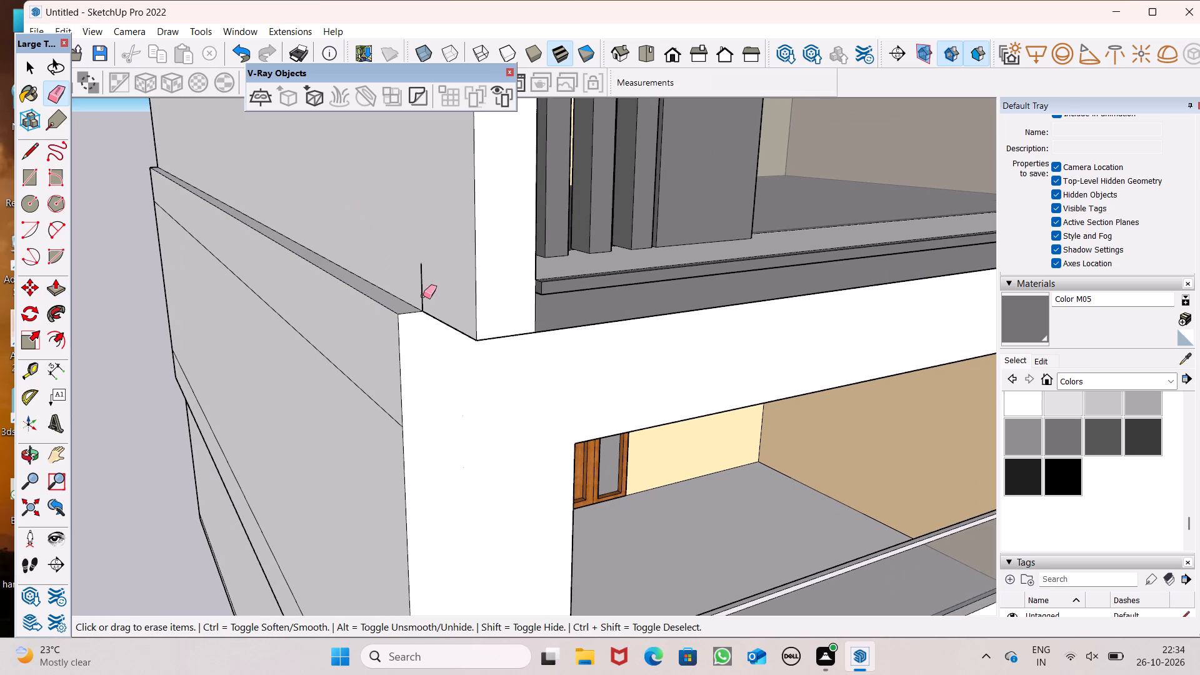
pyautogui.moveTo(423, 296); pyautogui.dragTo(414, 289)
pyautogui.moveTo(315, 346); pyautogui.dragTo(307, 352)
# Erase the seam line between the middle floor's side wall and its lower band.
pyautogui.scroll(-4, 289, 266)
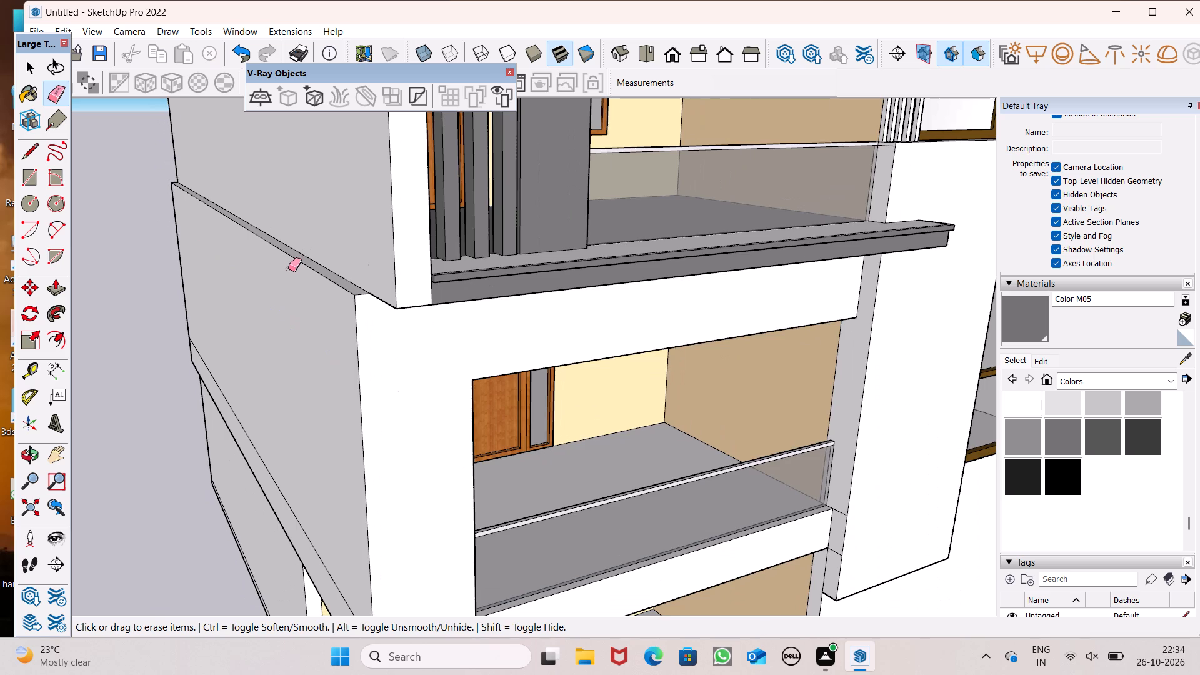
pyautogui.scroll(-5, 288, 269)
pyautogui.moveTo(314, 306); pyautogui.dragTo(188, 258, button='middle')
pyautogui.scroll(-1, 197, 258)
pyautogui.scroll(2, 202, 277)
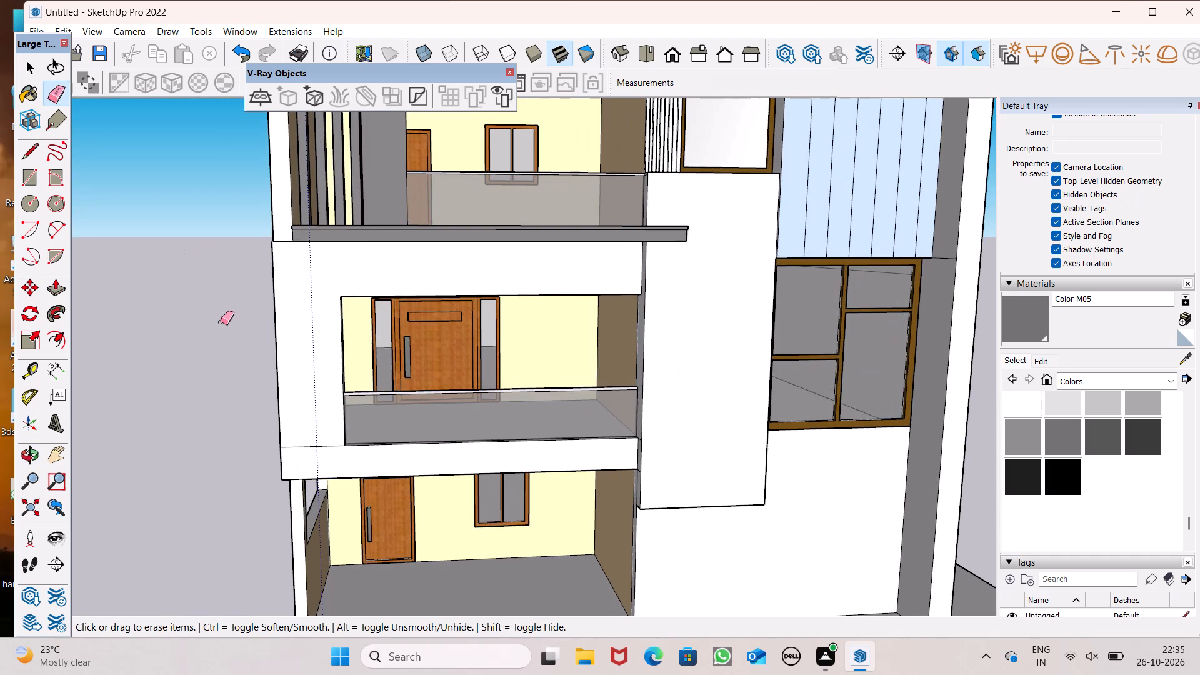
pyautogui.moveTo(221, 322); pyautogui.dragTo(429, 386, button='middle')
pyautogui.middleClick(429, 386)
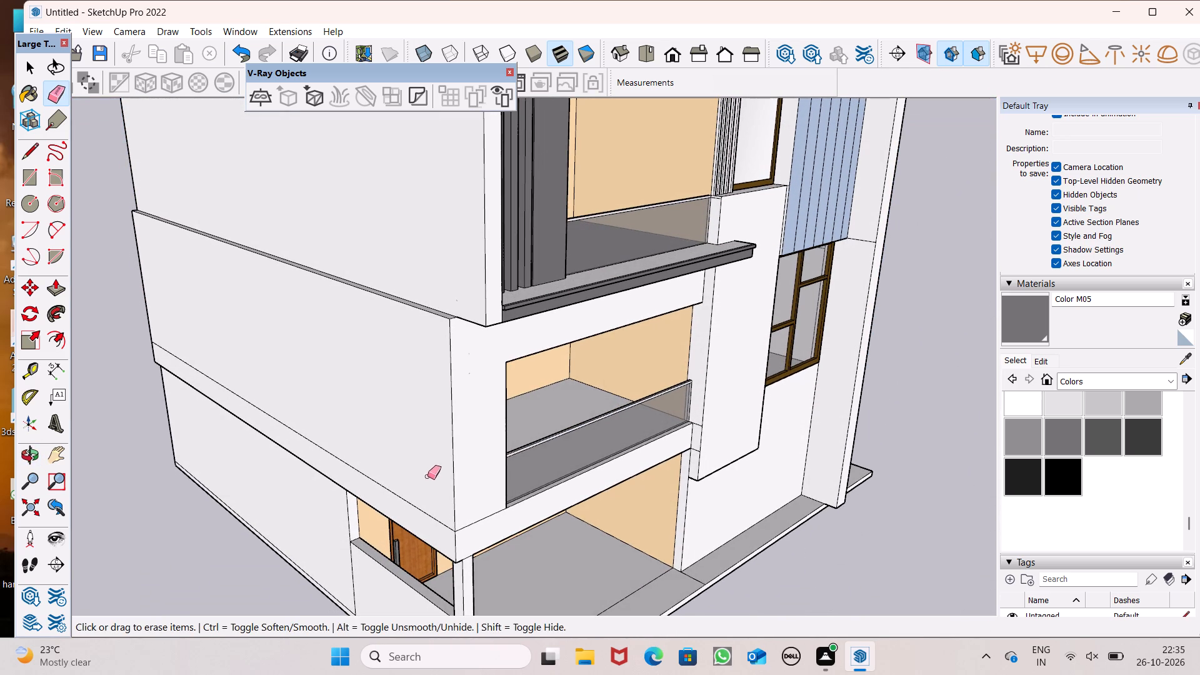
pyautogui.scroll(-3, 384, 393)
pyautogui.scroll(4, 434, 497)
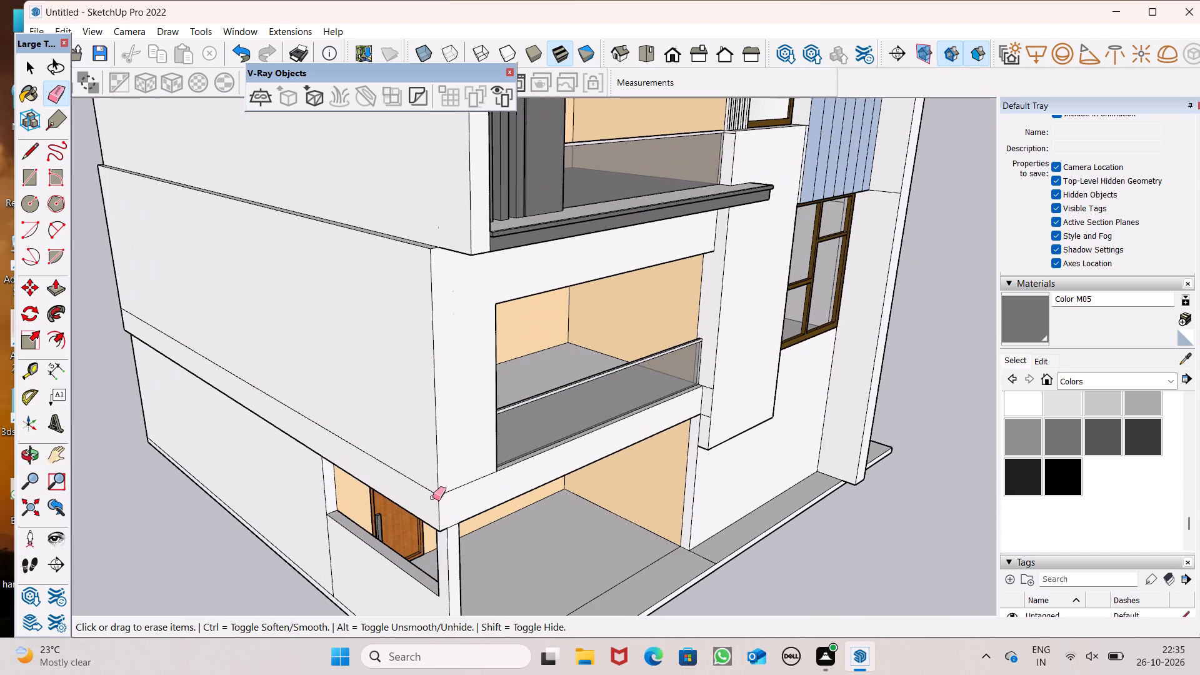
pyautogui.moveTo(420, 486); pyautogui.dragTo(422, 492)
# Erase the short horizontal line on the front face between the middle balcony's corner pillar and the band below.
pyautogui.moveTo(497, 497); pyautogui.dragTo(369, 447, button='middle')
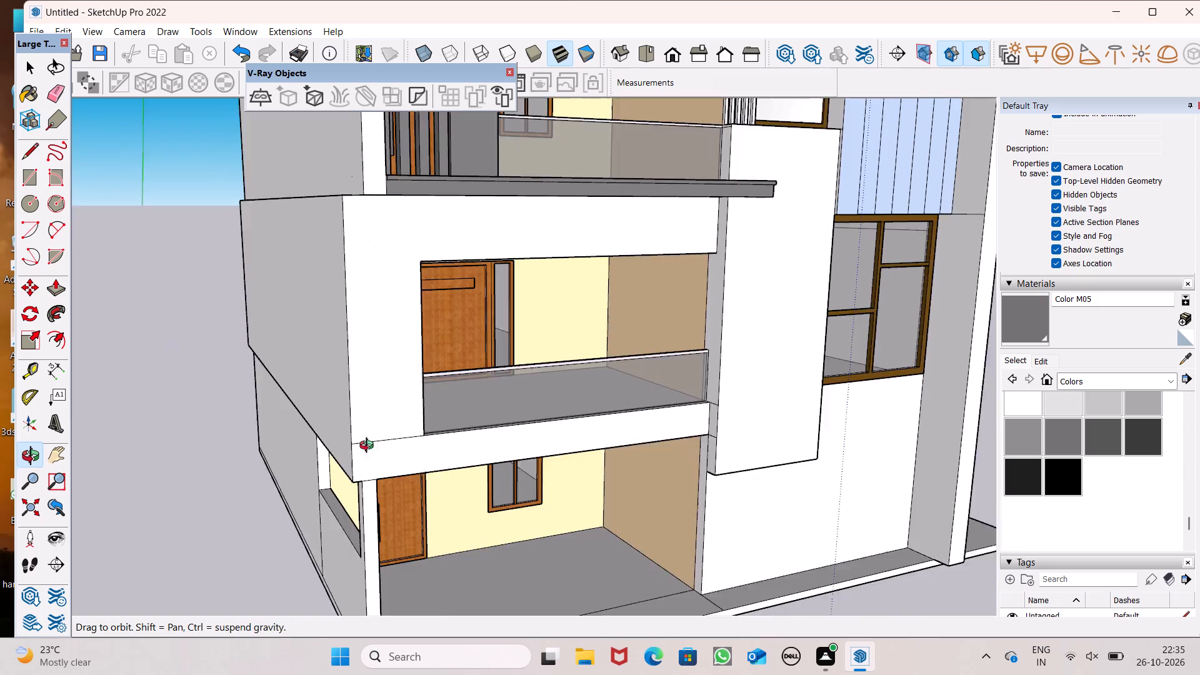
pyautogui.moveTo(369, 447); pyautogui.dragTo(304, 449, button='middle')
pyautogui.moveTo(396, 444); pyautogui.dragTo(611, 421, button='middle')
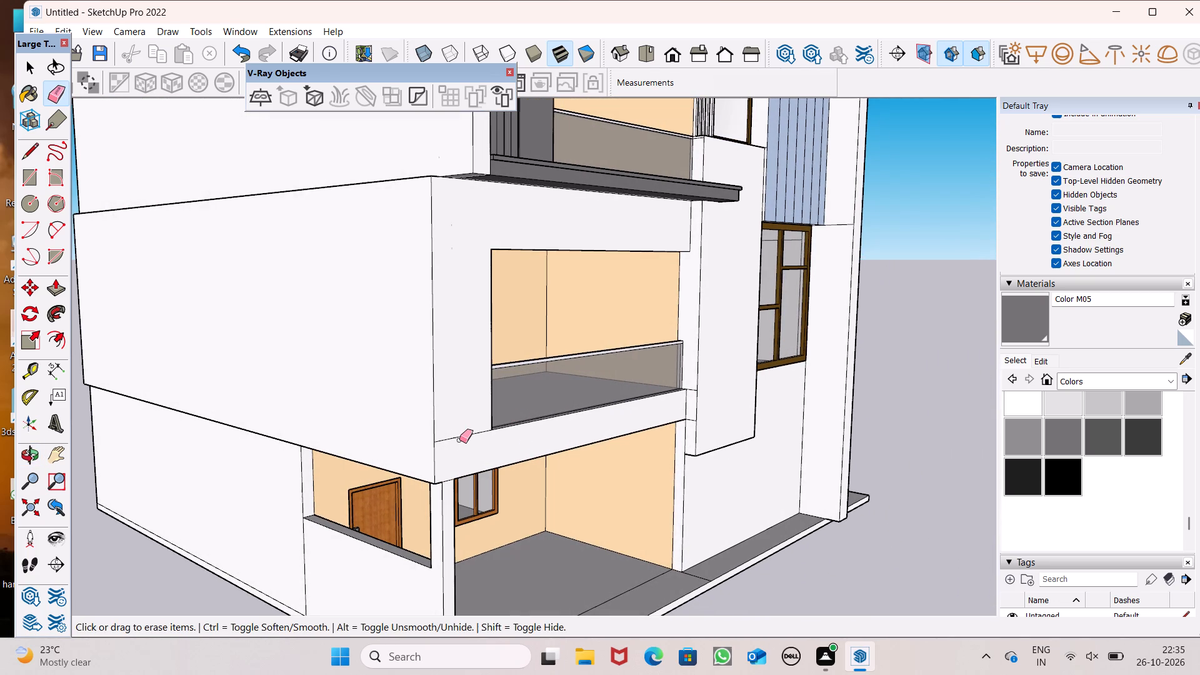
pyautogui.moveTo(459, 439); pyautogui.dragTo(459, 433)
pyautogui.moveTo(459, 433); pyautogui.dragTo(449, 441)
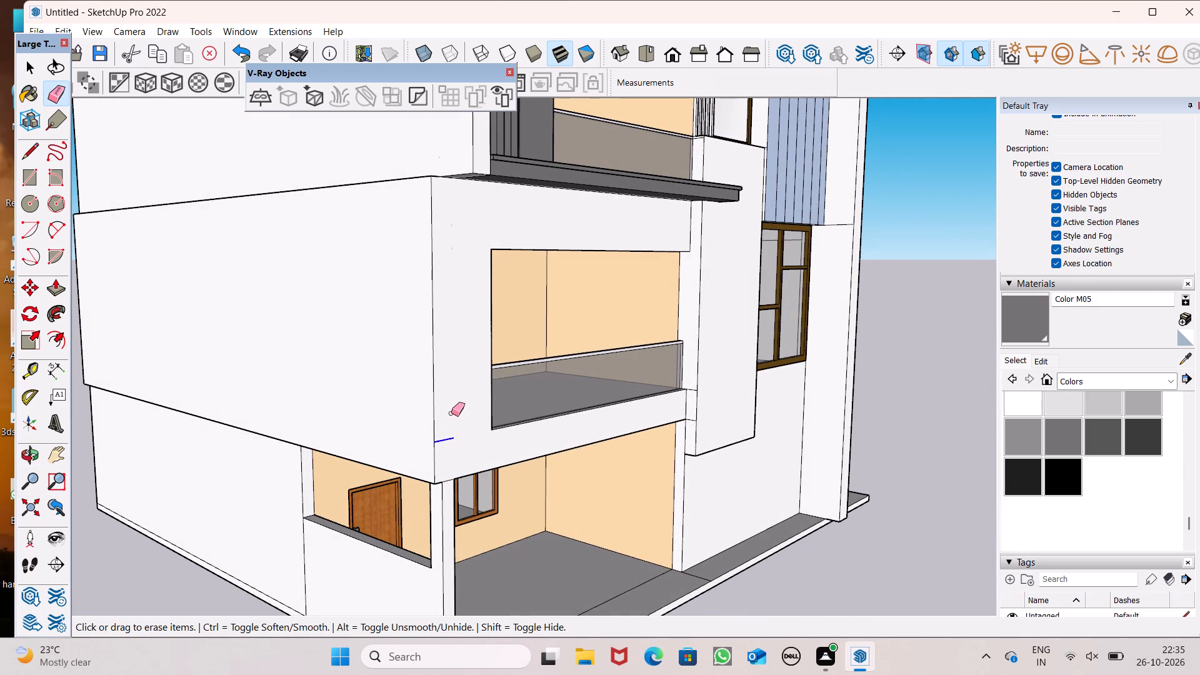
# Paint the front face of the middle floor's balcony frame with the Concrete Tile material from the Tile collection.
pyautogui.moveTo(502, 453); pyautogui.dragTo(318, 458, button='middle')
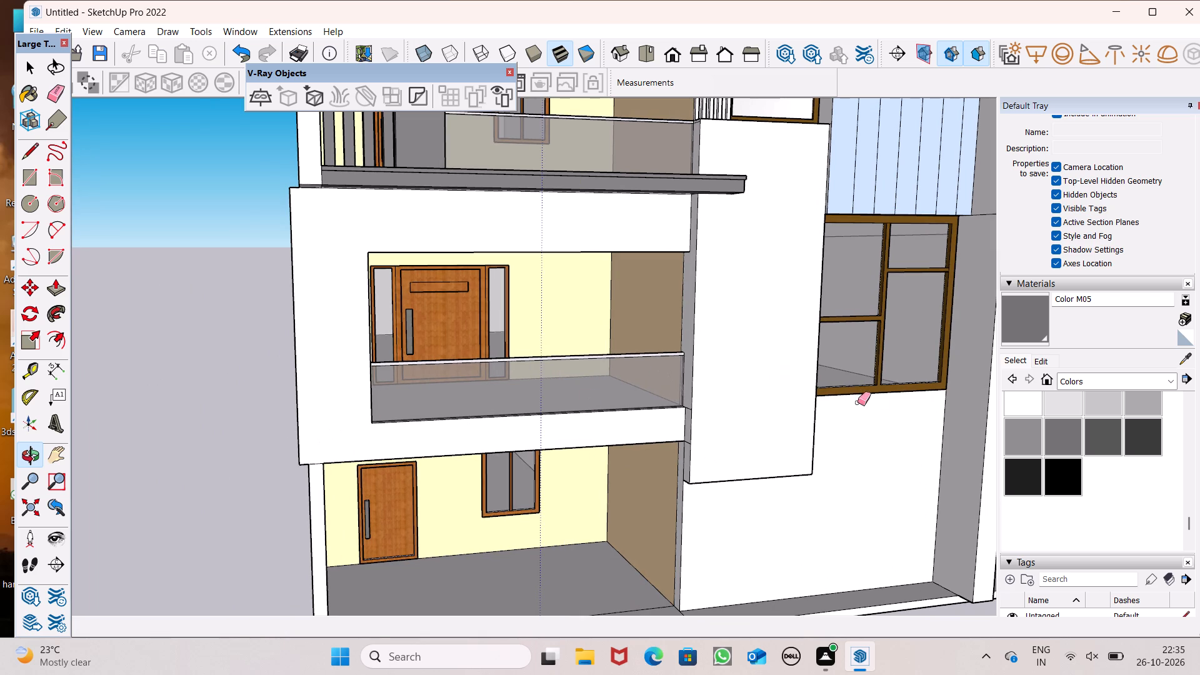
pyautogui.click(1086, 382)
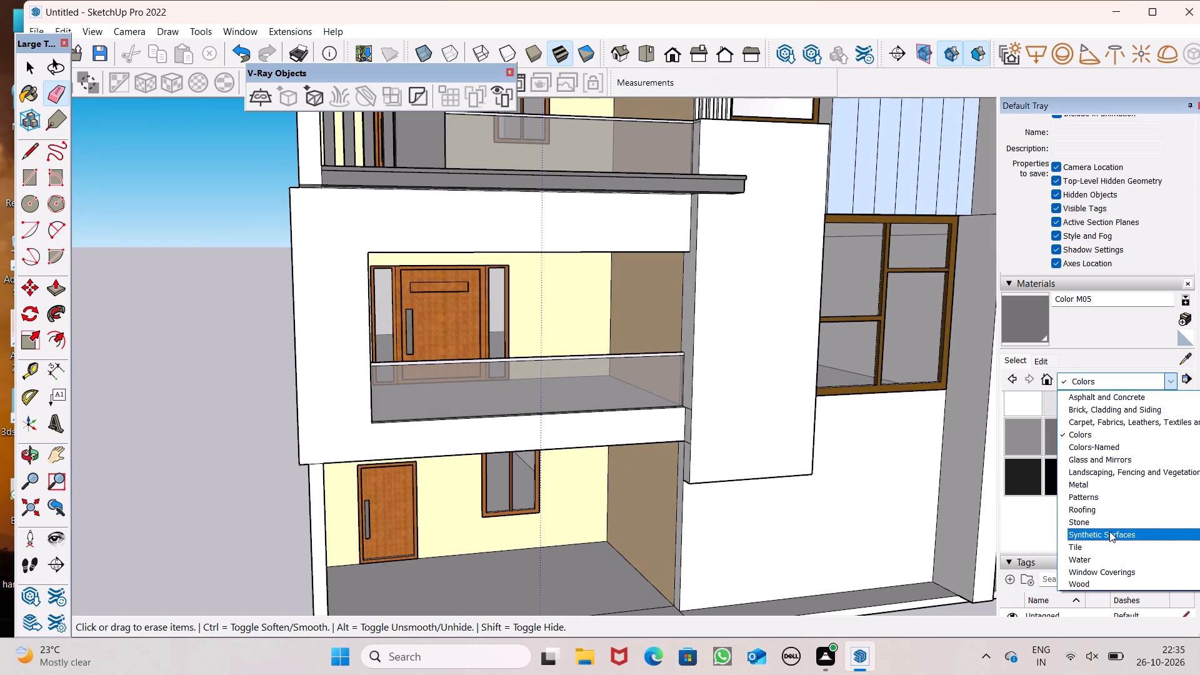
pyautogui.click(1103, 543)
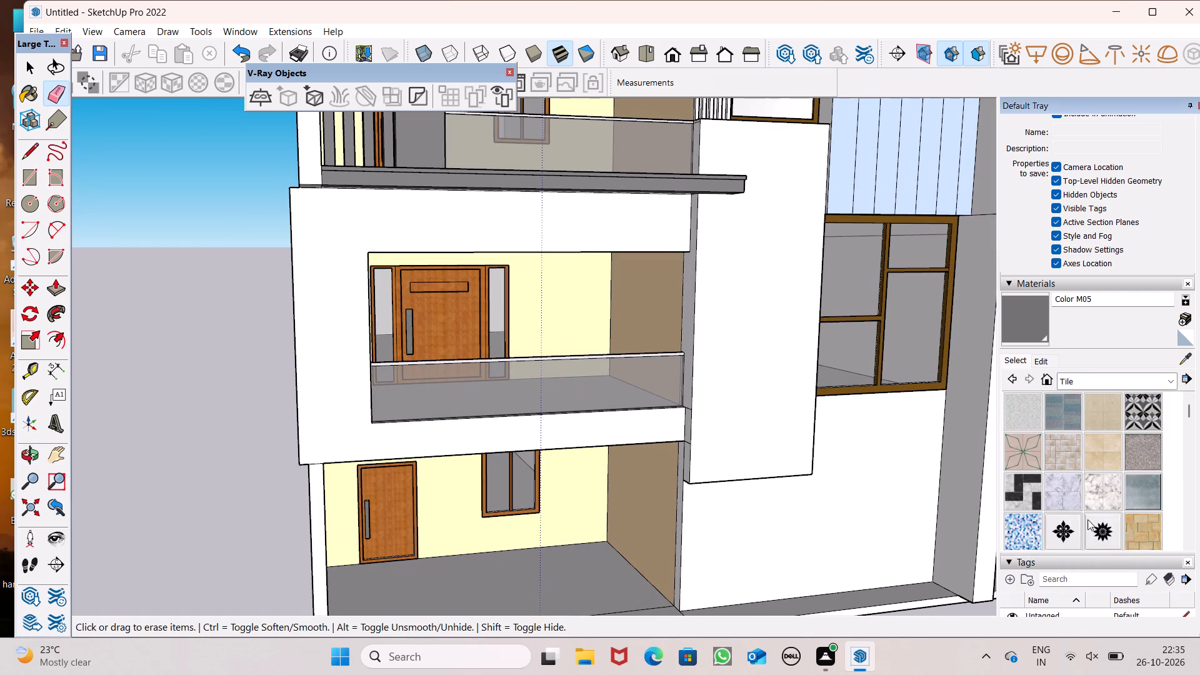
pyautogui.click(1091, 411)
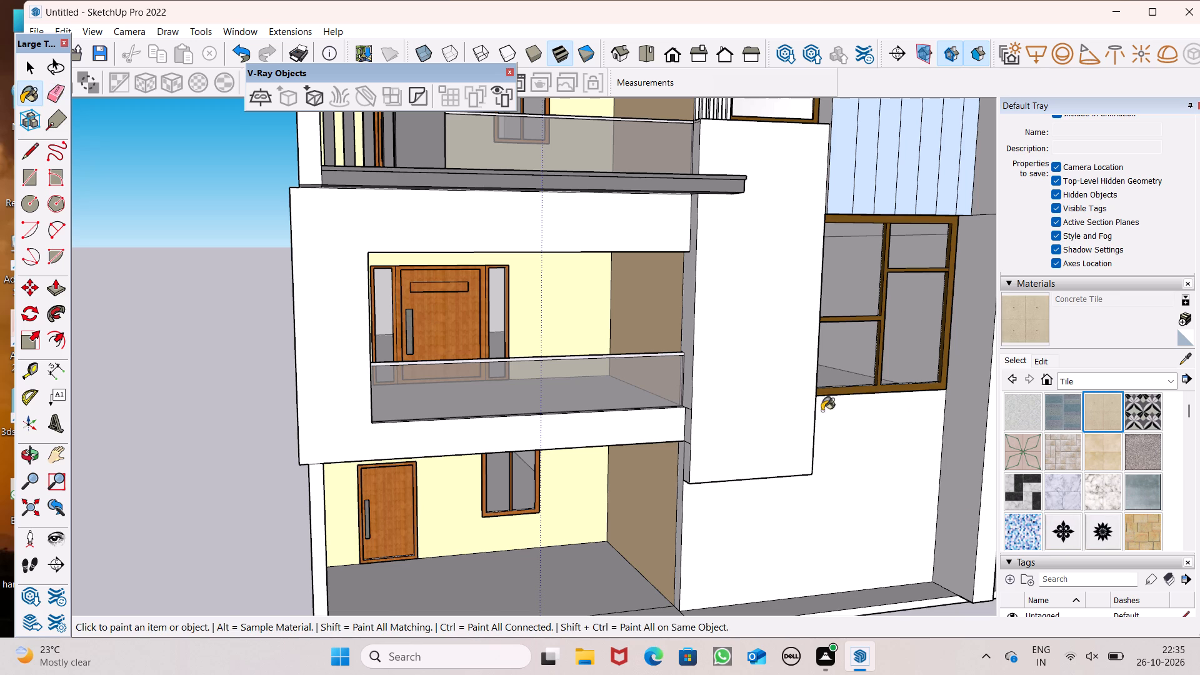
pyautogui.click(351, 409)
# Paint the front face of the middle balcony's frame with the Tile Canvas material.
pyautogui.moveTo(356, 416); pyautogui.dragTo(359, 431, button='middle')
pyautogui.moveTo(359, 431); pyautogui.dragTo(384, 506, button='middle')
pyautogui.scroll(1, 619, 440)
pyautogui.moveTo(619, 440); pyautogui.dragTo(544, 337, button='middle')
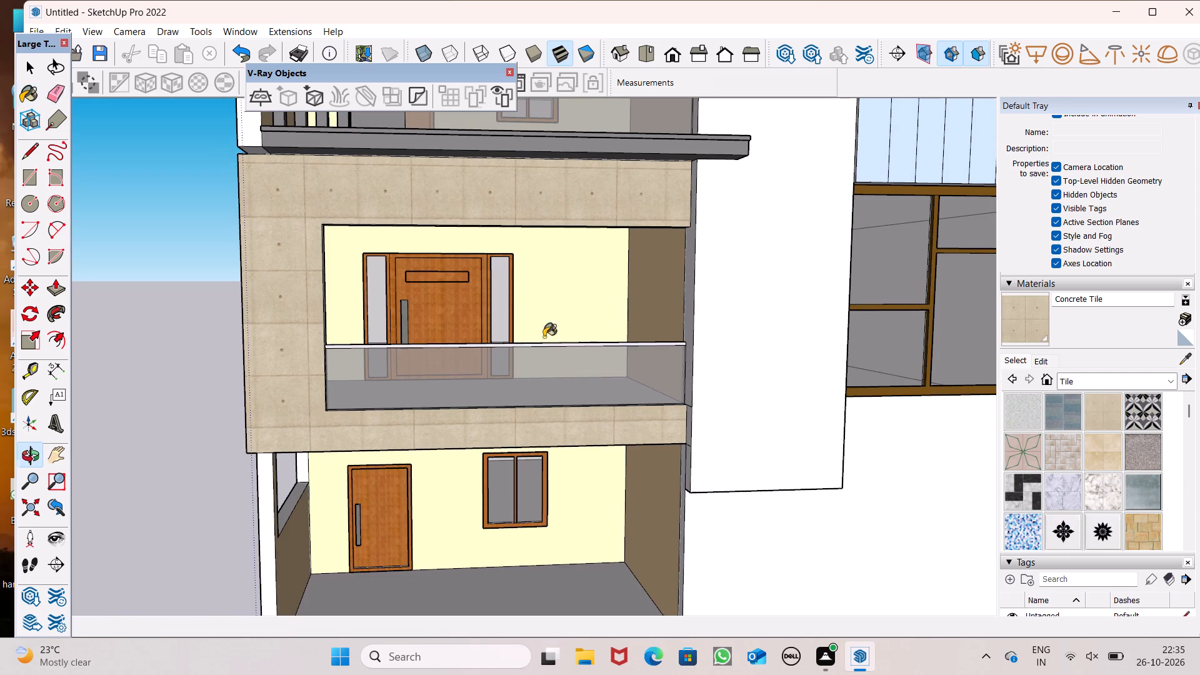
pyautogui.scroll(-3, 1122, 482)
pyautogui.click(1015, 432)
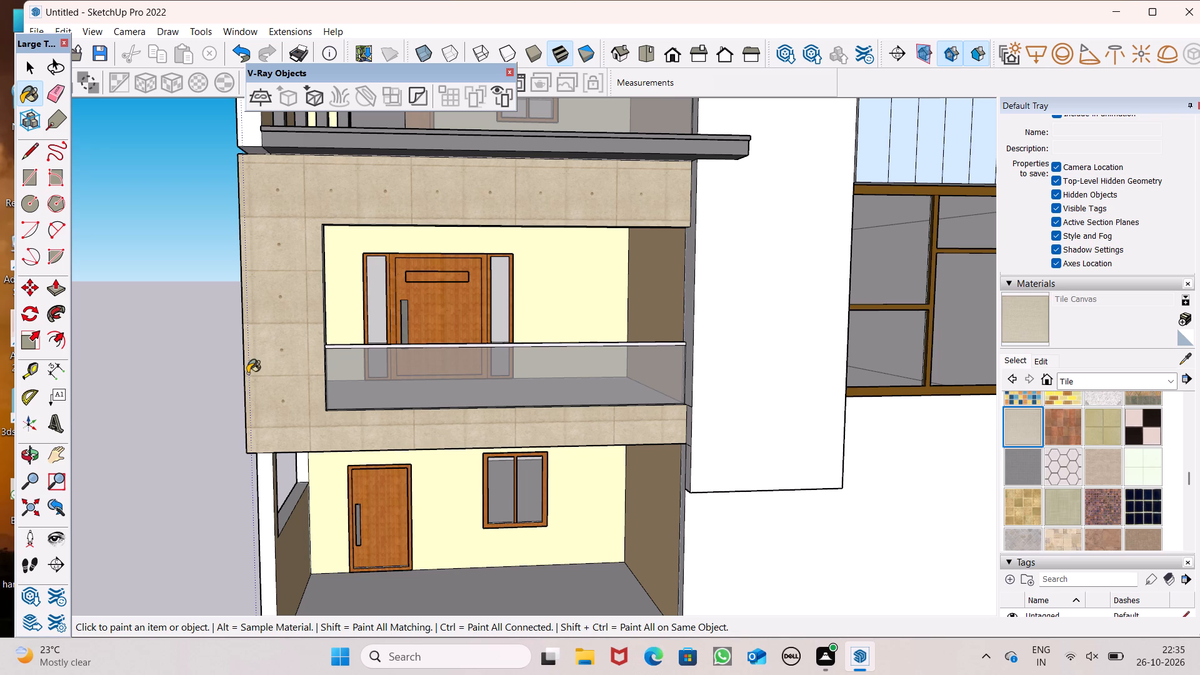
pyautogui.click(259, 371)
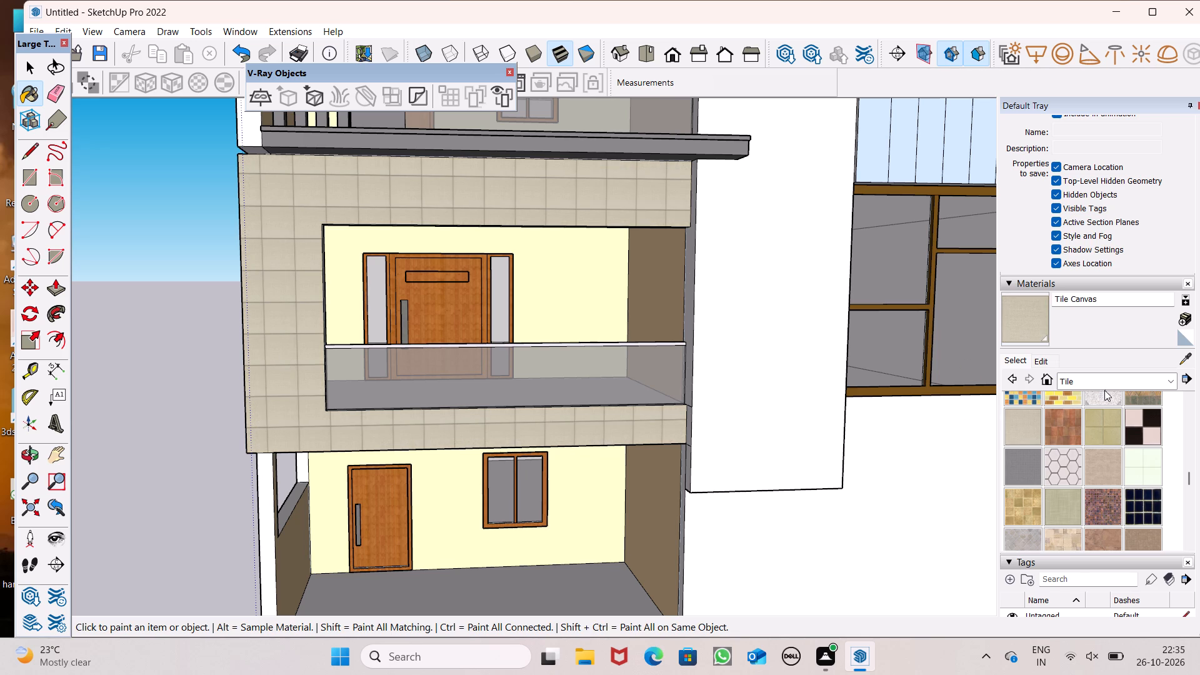
# Paint the front face of the middle balcony's frame with Carrera Marble from the Stone collection.
pyautogui.click(1105, 381)
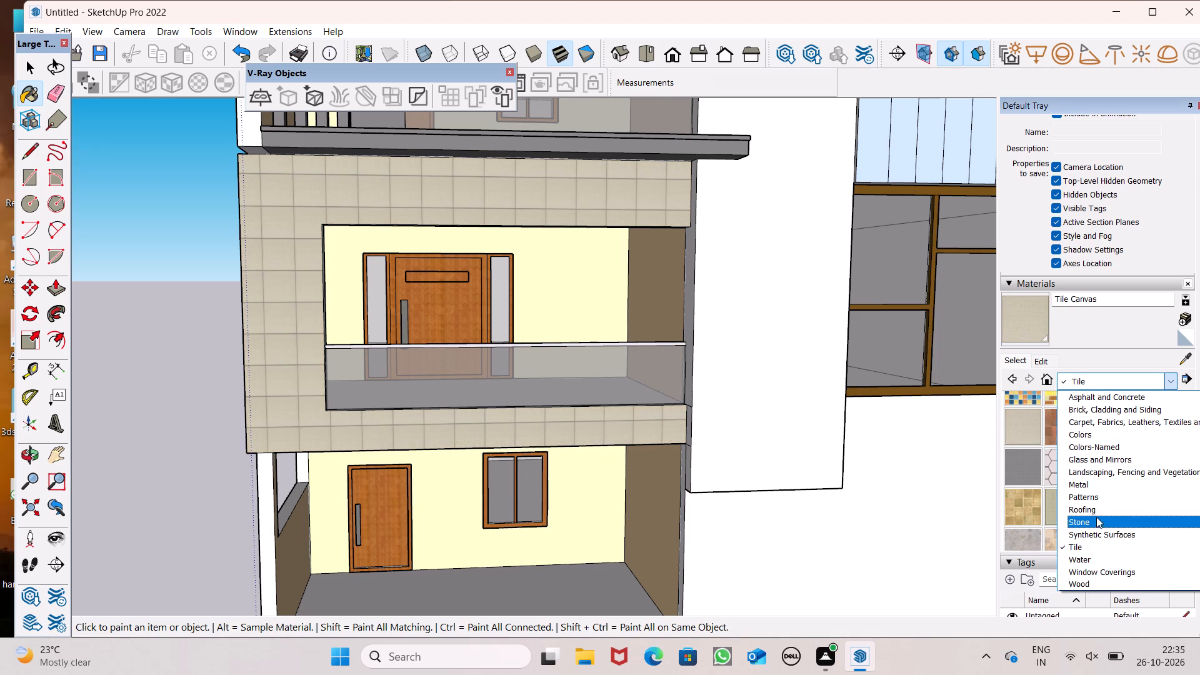
pyautogui.click(1096, 516)
pyautogui.click(1019, 408)
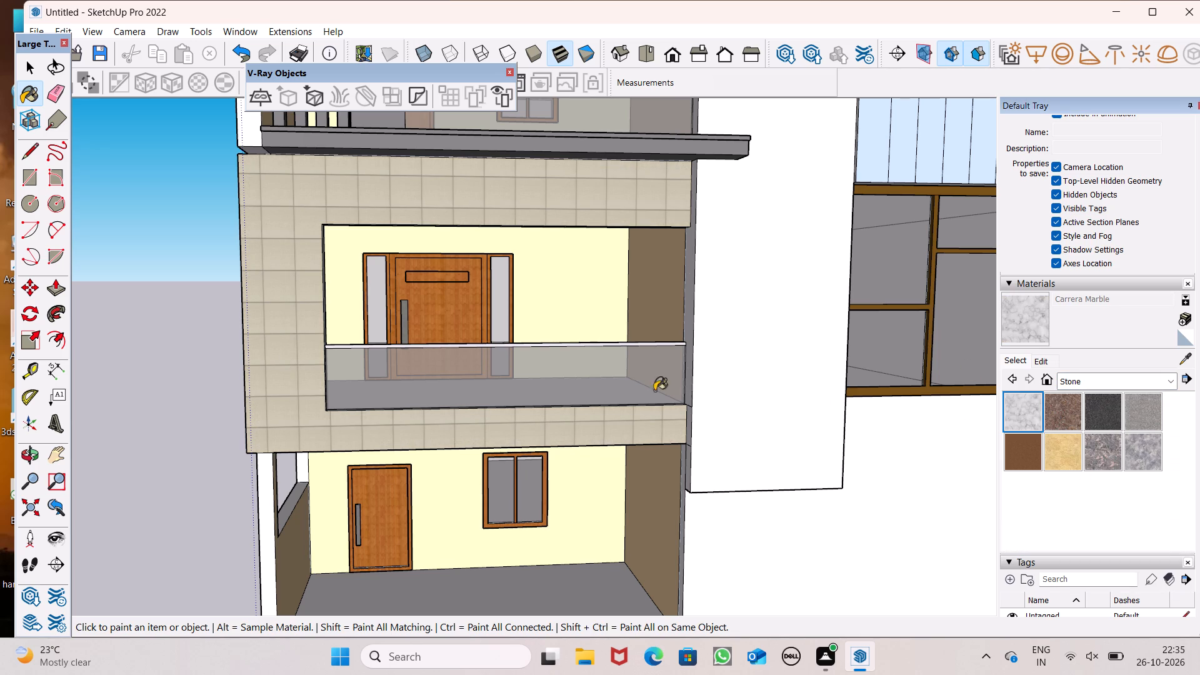
pyautogui.click(275, 409)
# Tint the Carrera Marble material cream by setting its red value to 227 and its green value to 227.
pyautogui.moveTo(294, 420); pyautogui.dragTo(457, 516, button='middle')
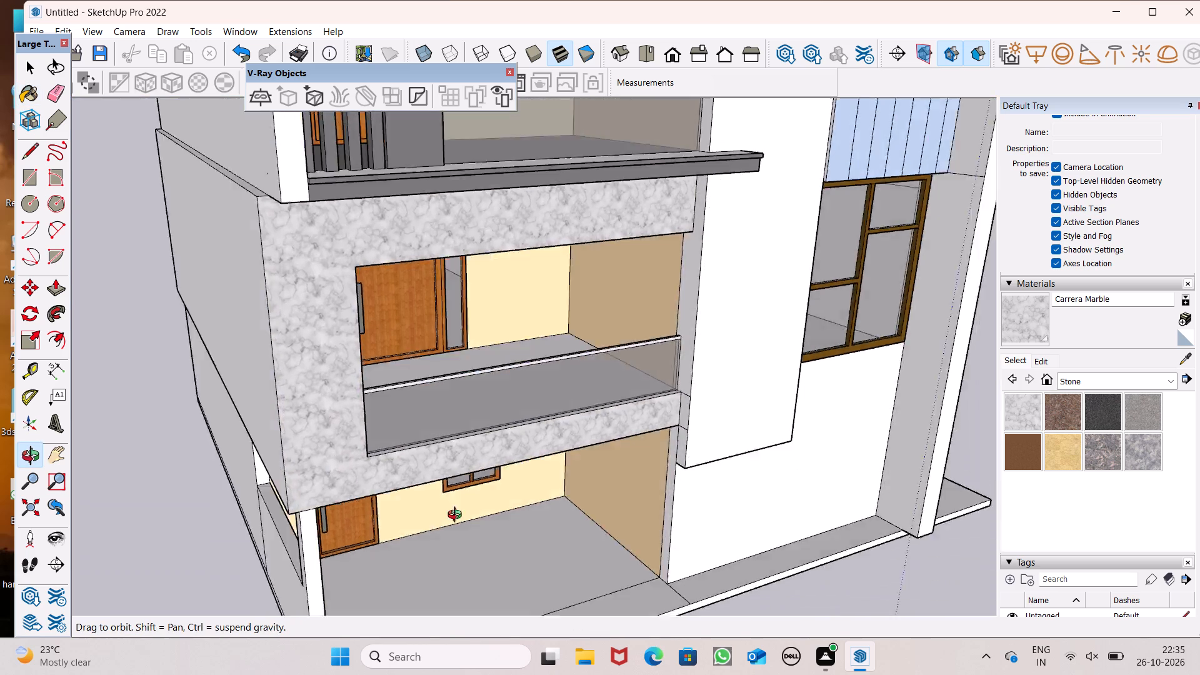
pyautogui.moveTo(457, 516); pyautogui.dragTo(631, 523, button='middle')
pyautogui.moveTo(699, 494); pyautogui.dragTo(504, 496, button='middle')
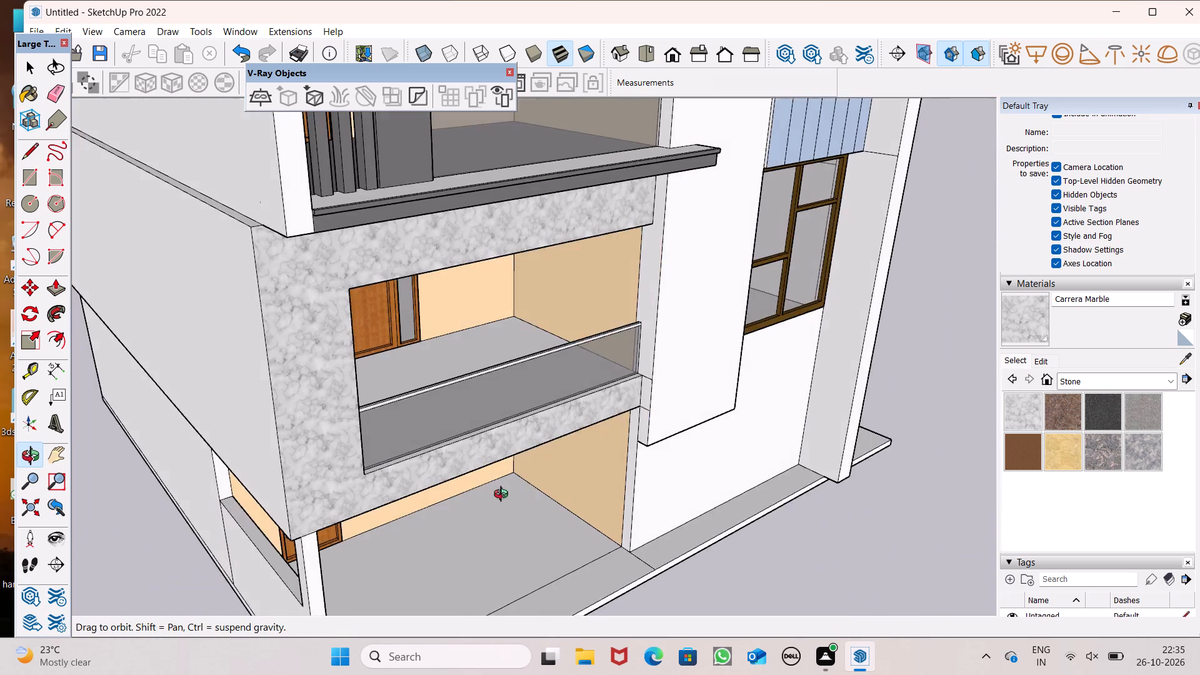
pyautogui.moveTo(504, 496); pyautogui.dragTo(351, 467, button='middle')
pyautogui.scroll(1, 815, 420)
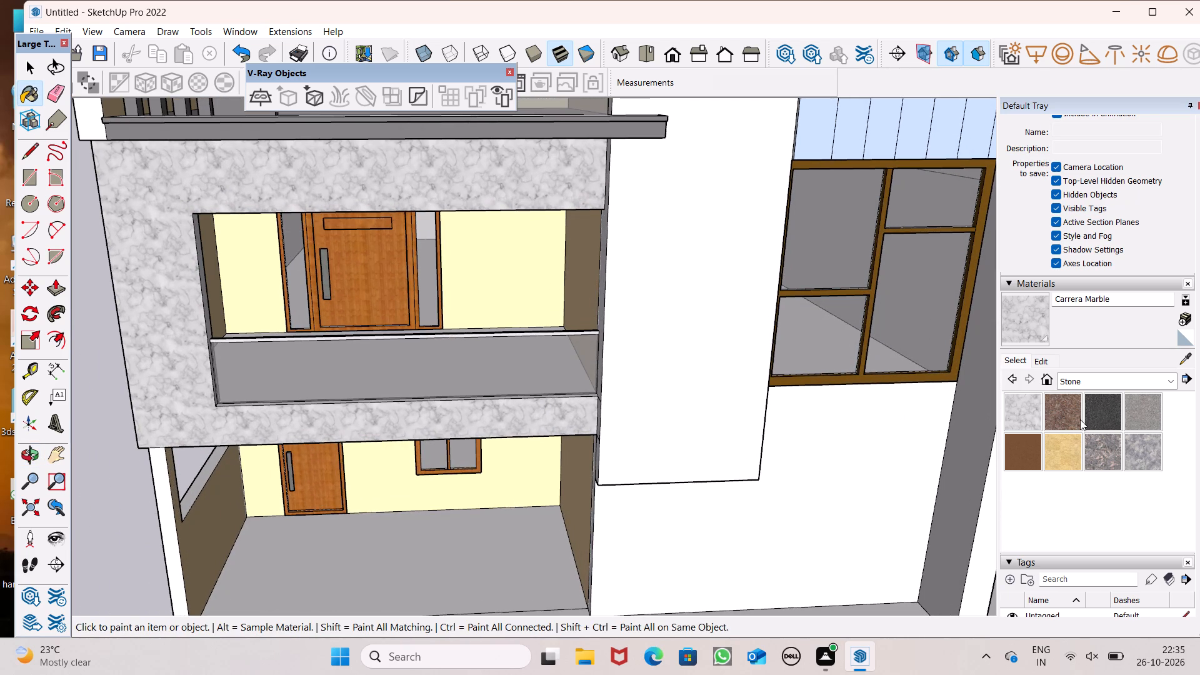
pyautogui.click(1035, 362)
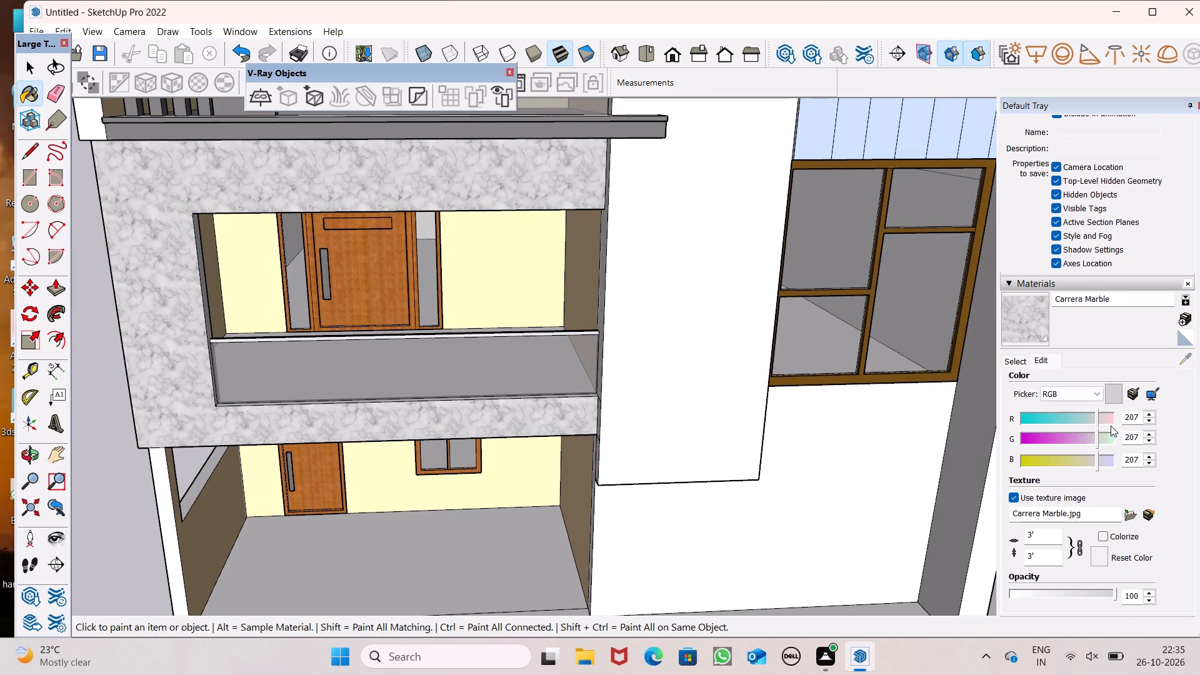
pyautogui.click(1099, 426)
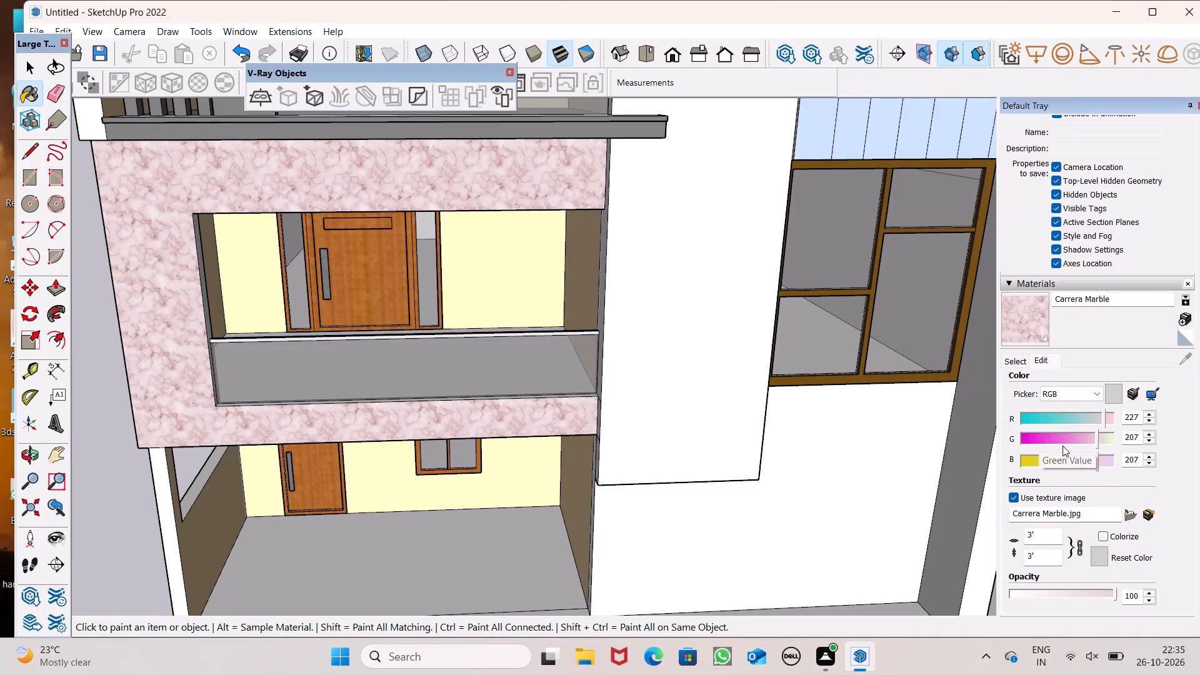
pyautogui.click(1100, 440)
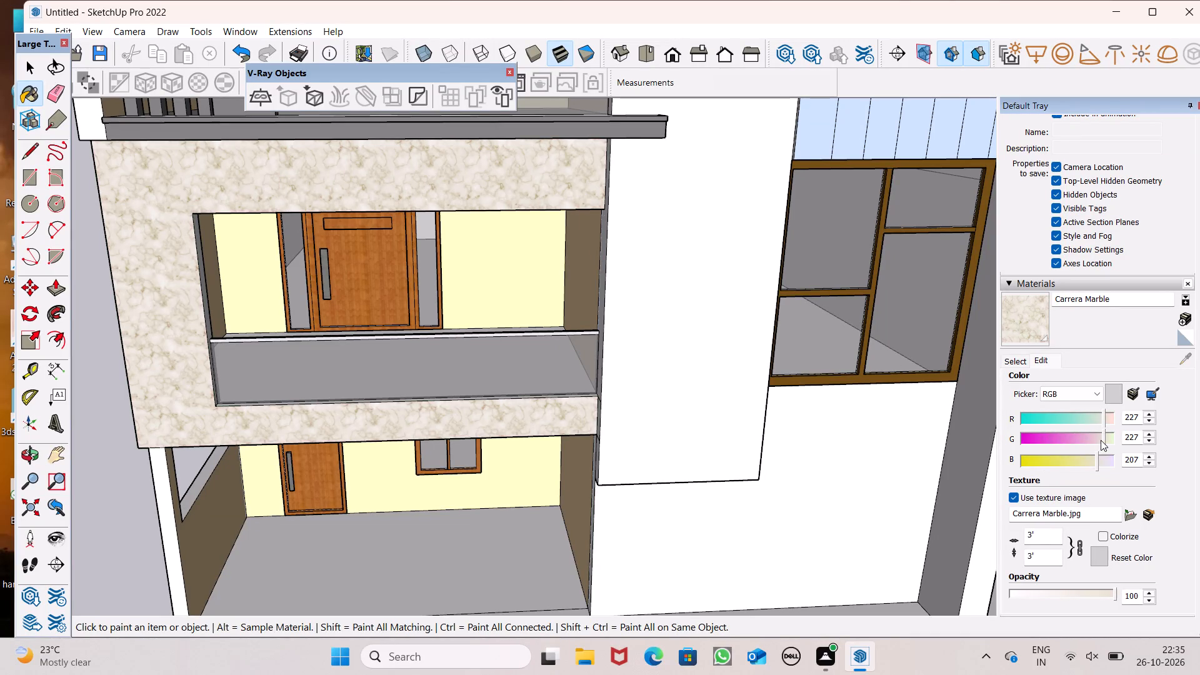
# Examine the whole front facade with the cream marble frame from several angles, above and below.
pyautogui.scroll(-2, 727, 346)
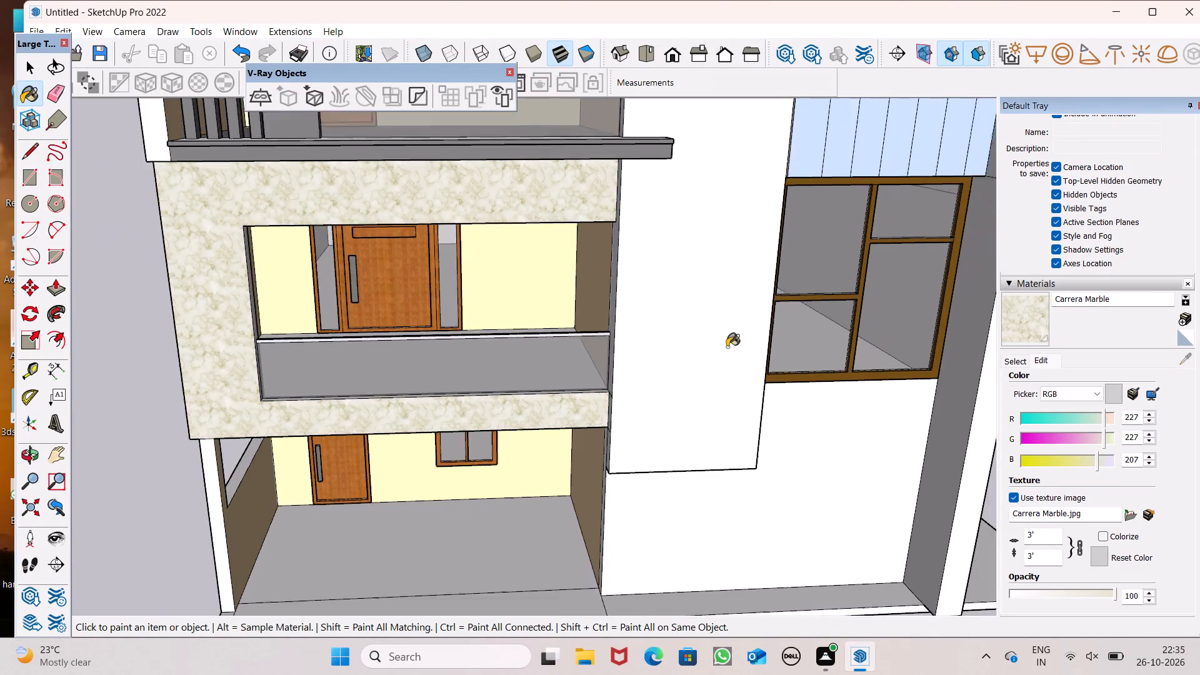
pyautogui.scroll(-2, 727, 347)
pyautogui.moveTo(710, 356); pyautogui.dragTo(651, 231, button='middle')
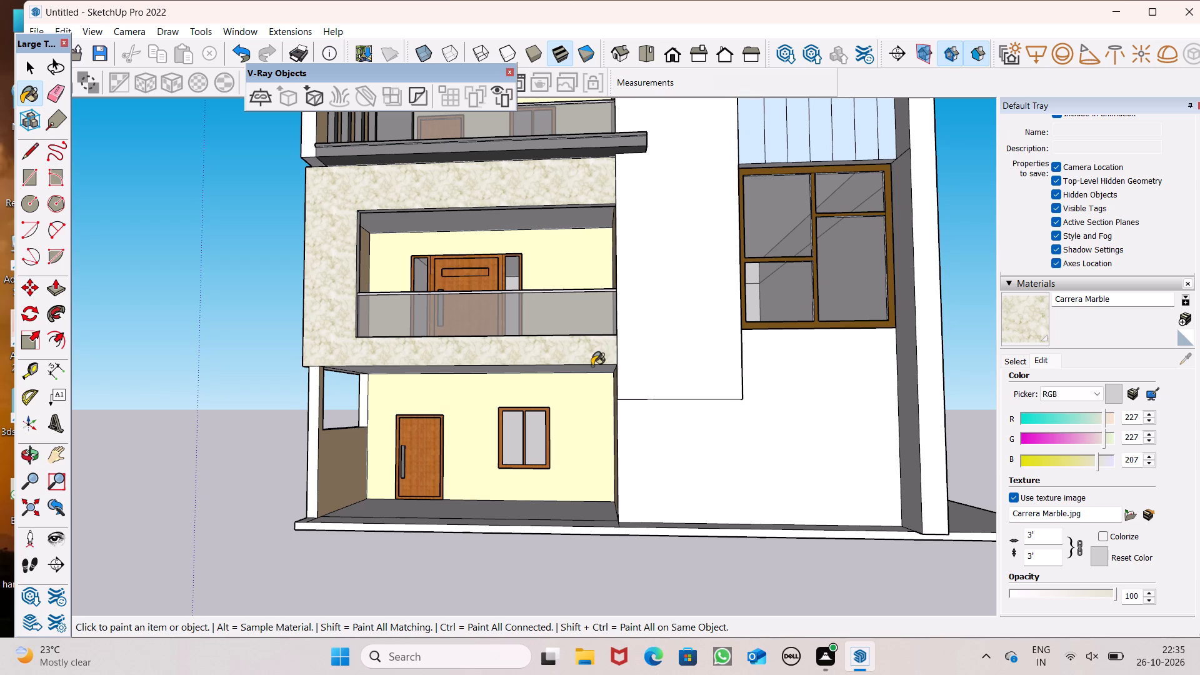
pyautogui.scroll(-3, 564, 339)
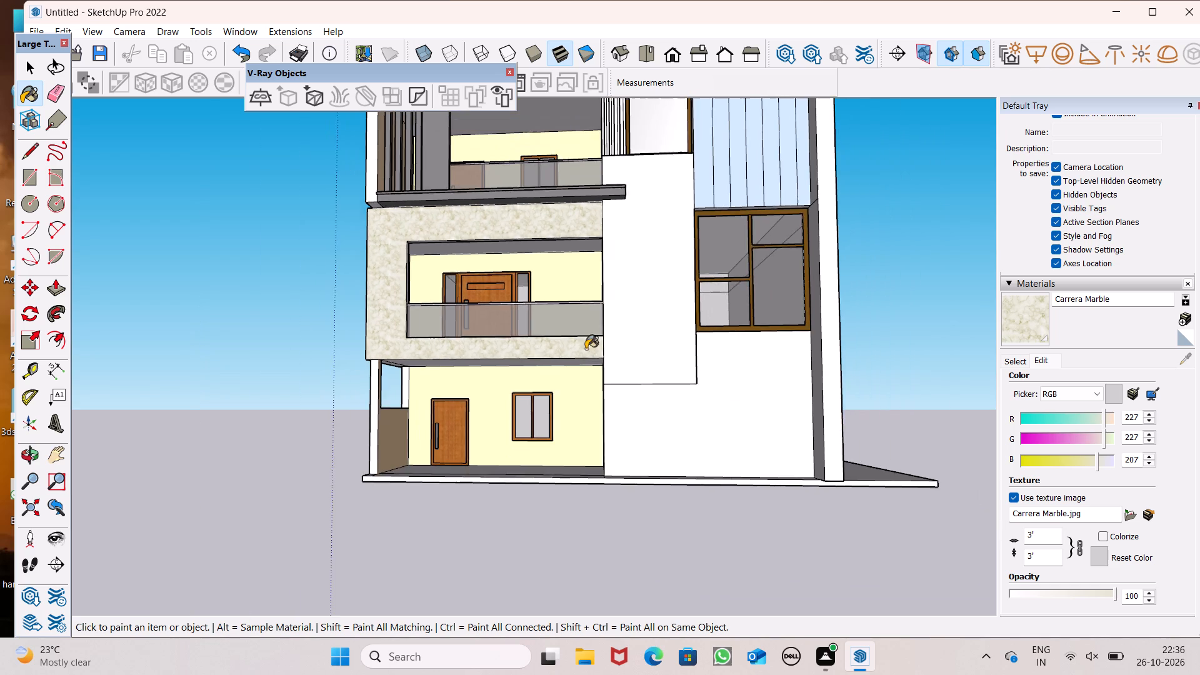
pyautogui.moveTo(620, 354); pyautogui.dragTo(741, 482, button='middle')
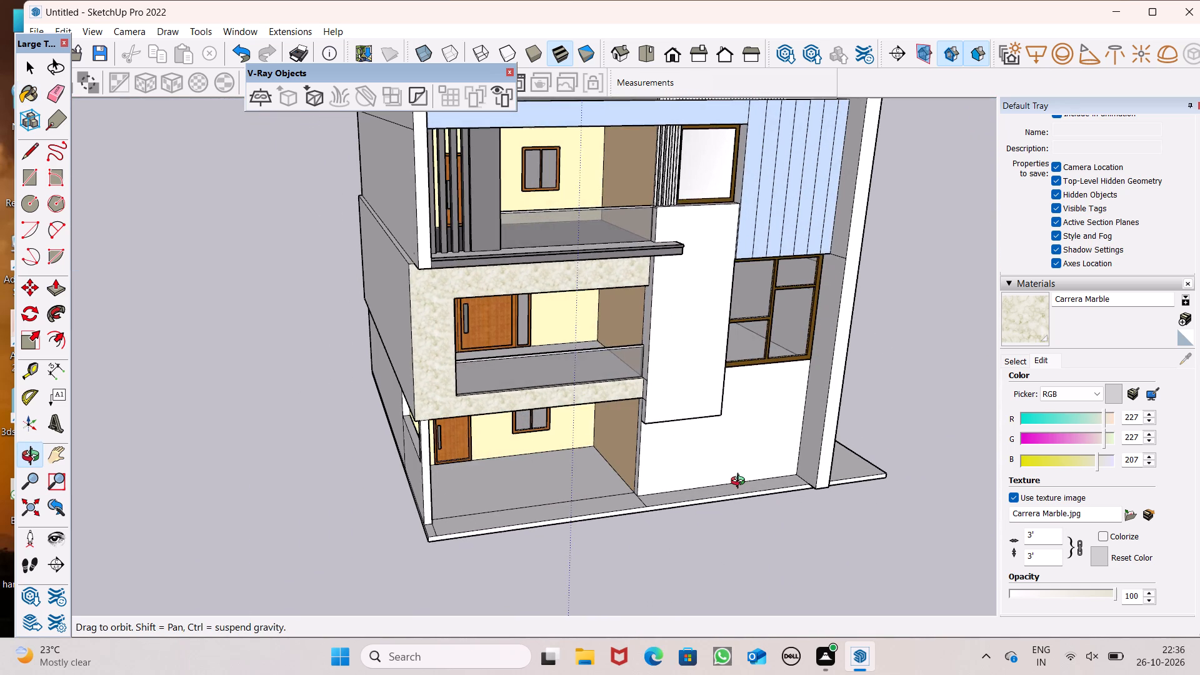
pyautogui.moveTo(741, 482); pyautogui.dragTo(744, 468, button='middle')
pyautogui.scroll(-3, 726, 448)
pyautogui.moveTo(787, 436); pyautogui.dragTo(586, 397, button='middle')
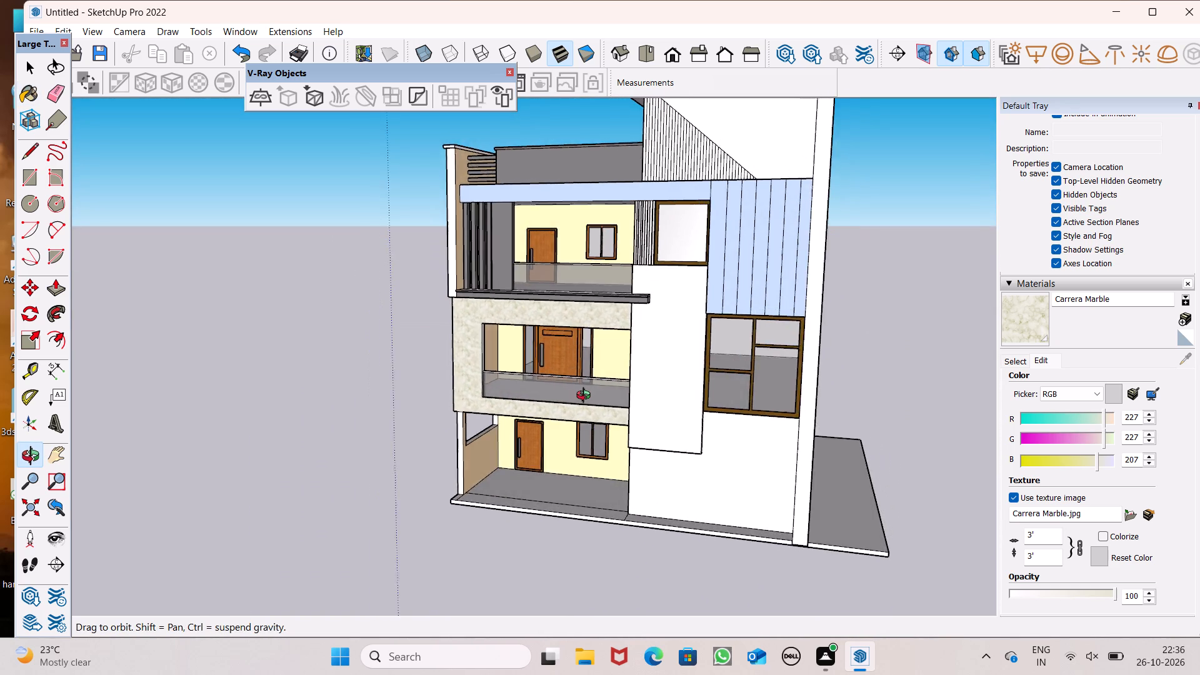
pyautogui.moveTo(586, 397); pyautogui.dragTo(707, 457, button='middle')
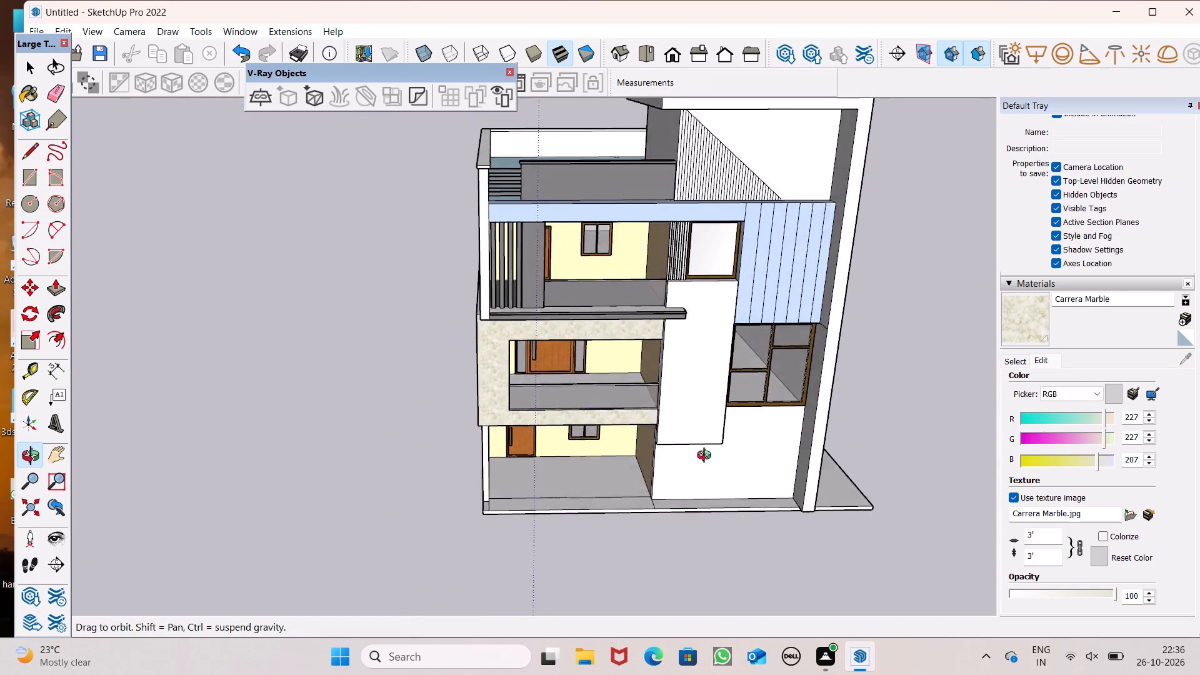
pyautogui.moveTo(707, 457); pyautogui.dragTo(546, 269, button='middle')
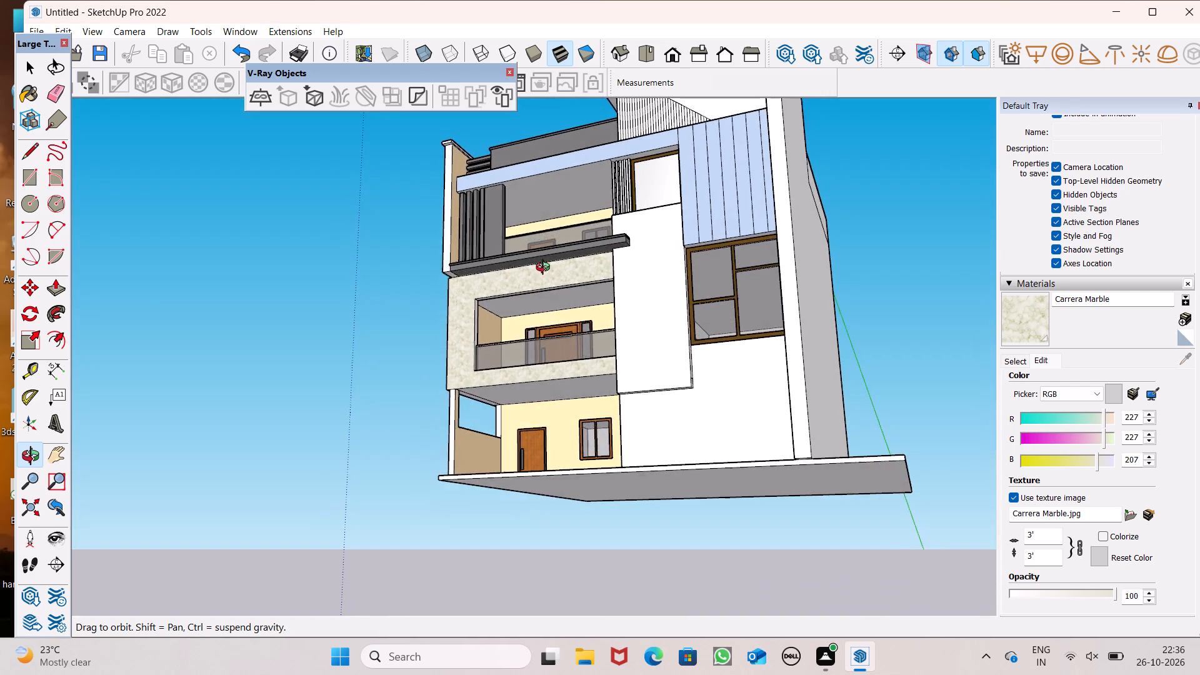
pyautogui.moveTo(546, 269); pyautogui.dragTo(632, 396, button='middle')
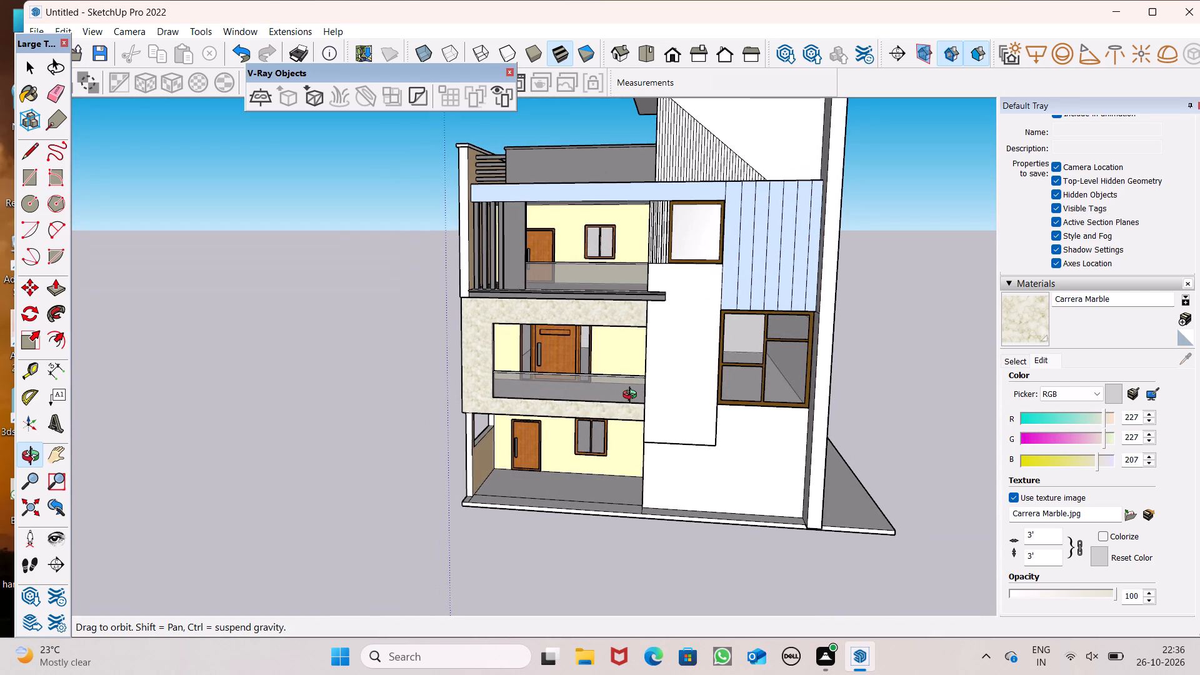
pyautogui.moveTo(632, 396); pyautogui.dragTo(634, 397, button='middle')
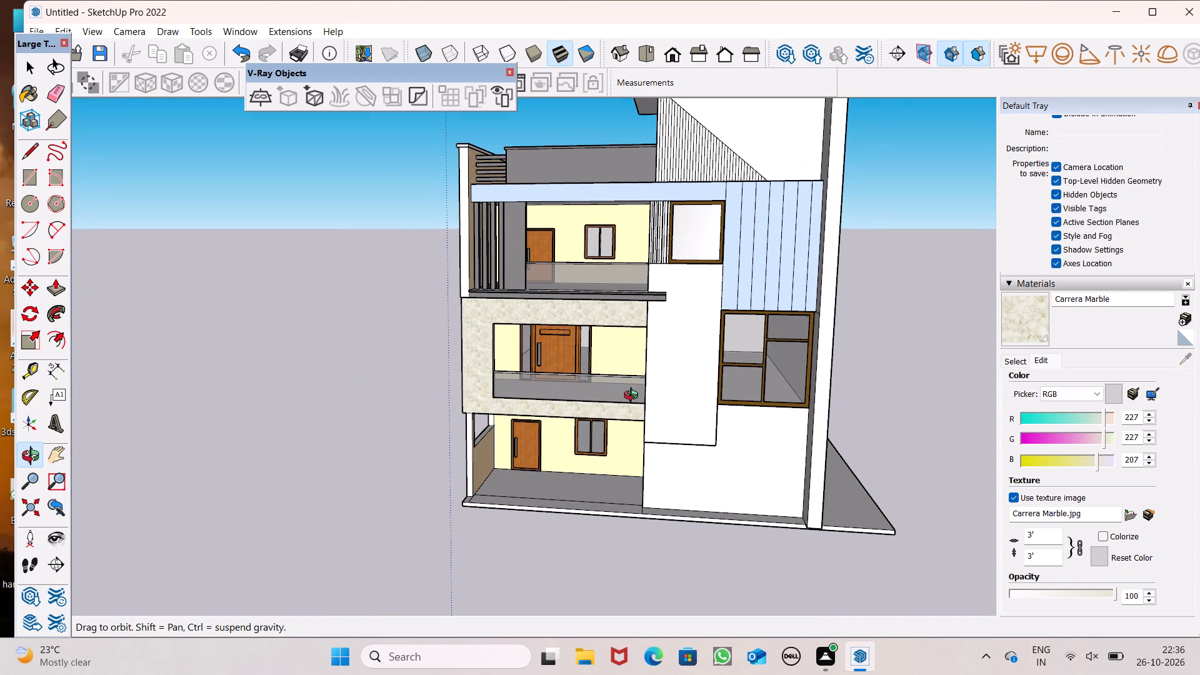
pyautogui.moveTo(634, 397); pyautogui.dragTo(664, 437, button='middle')
pyautogui.press('space')
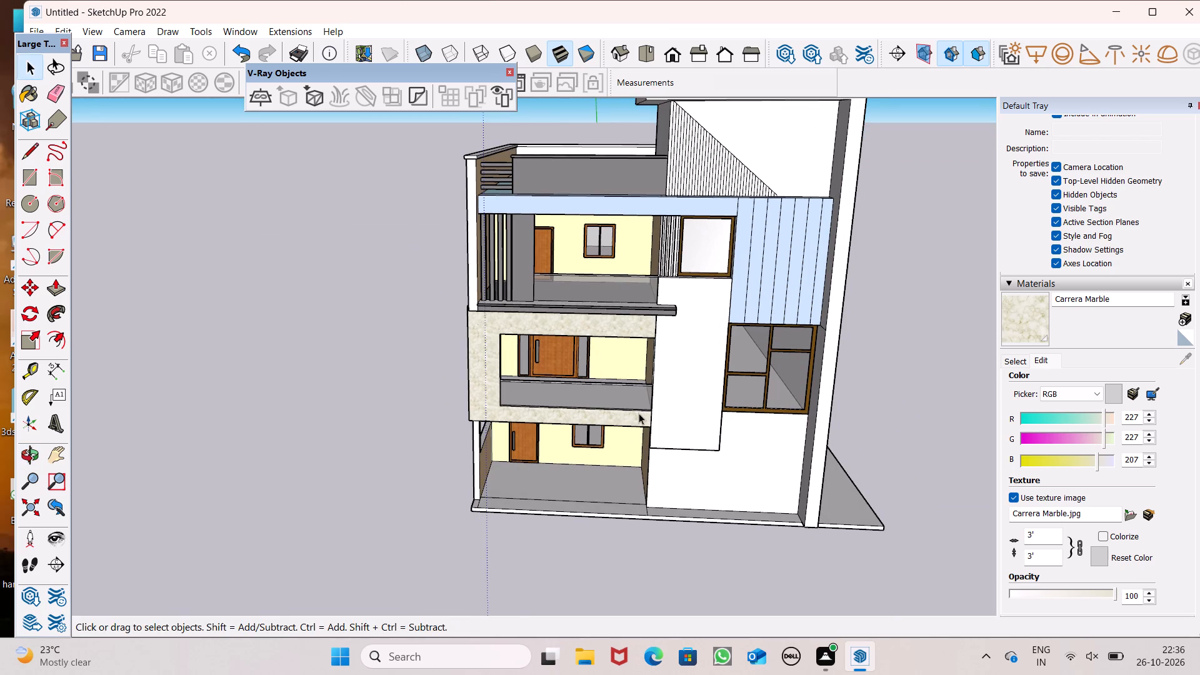
pyautogui.scroll(-2, 639, 413)
pyautogui.moveTo(696, 416); pyautogui.dragTo(754, 407, button='middle')
pyautogui.scroll(1, 694, 416)
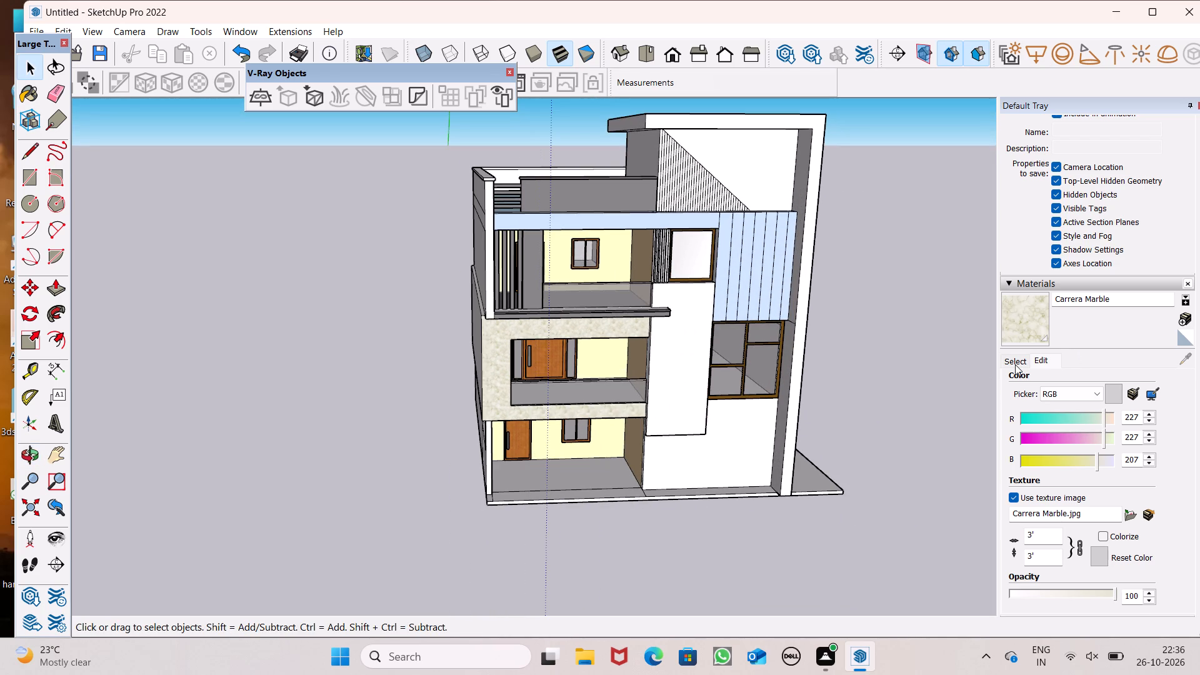
# Paint the back wall of the middle floor's balcony around the door with Color D01 from the Colors collection.
pyautogui.click(1015, 365)
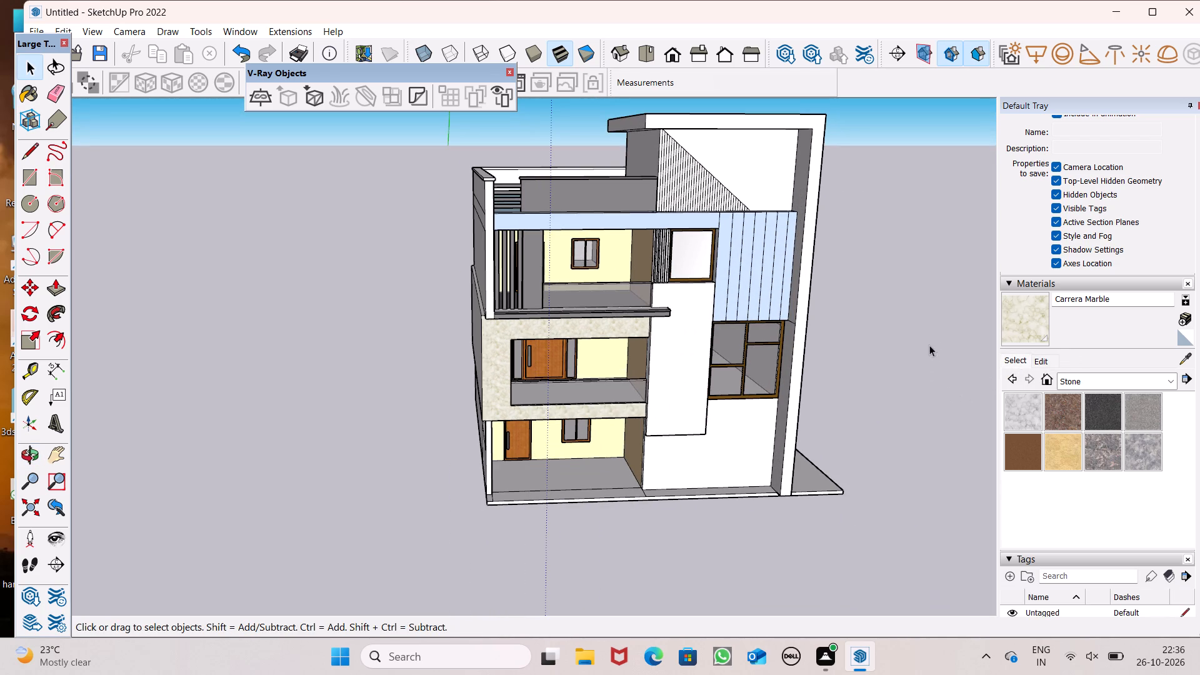
pyautogui.click(1021, 355)
pyautogui.moveTo(1052, 371); pyautogui.dragTo(1061, 376)
pyautogui.click(1069, 376)
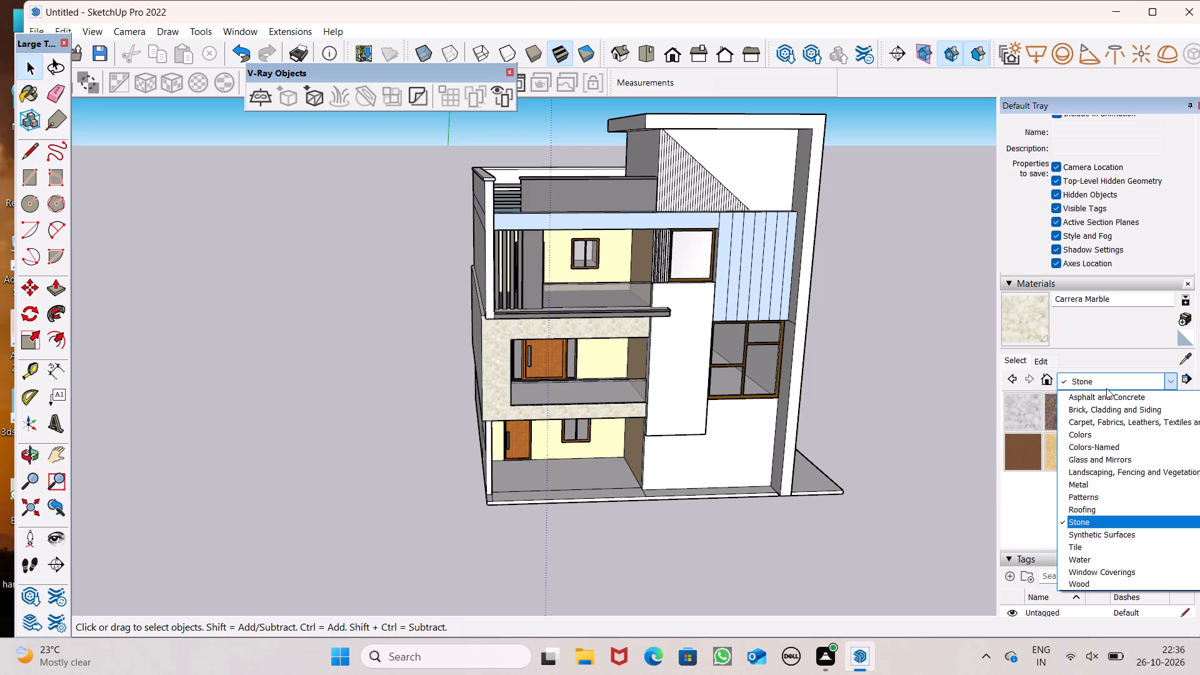
pyautogui.click(1109, 434)
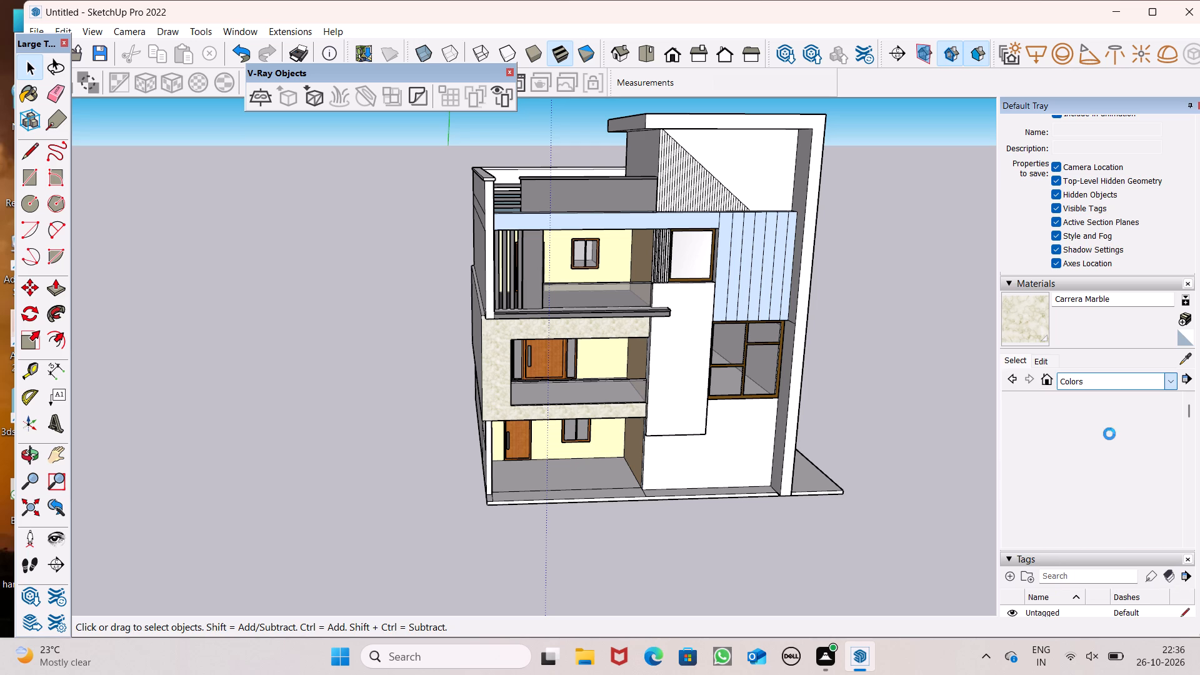
pyautogui.scroll(-1, 1071, 459)
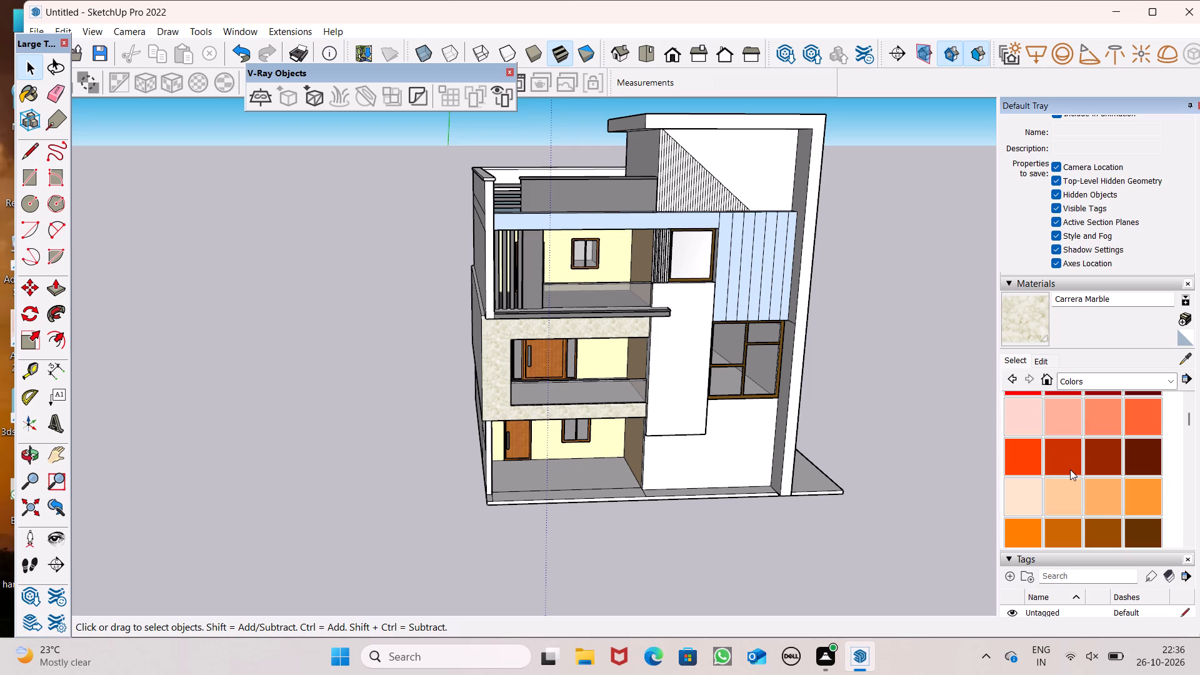
pyautogui.scroll(-2, 1070, 469)
pyautogui.click(1019, 429)
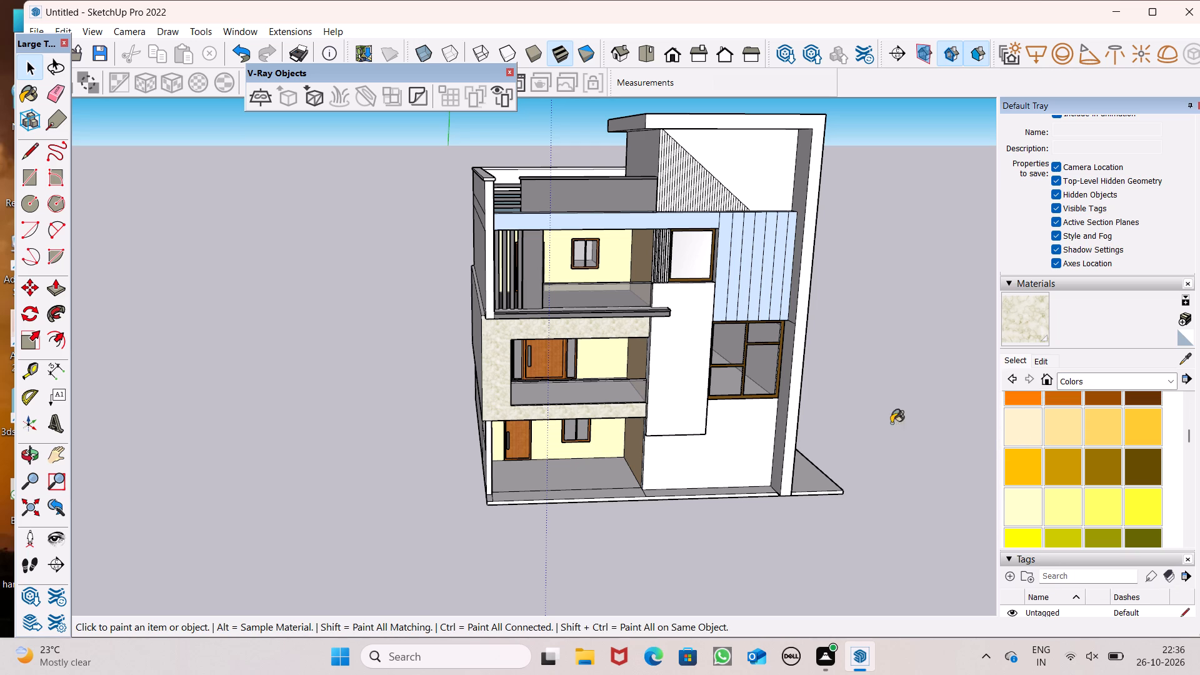
pyautogui.scroll(7, 493, 421)
pyautogui.click(697, 319)
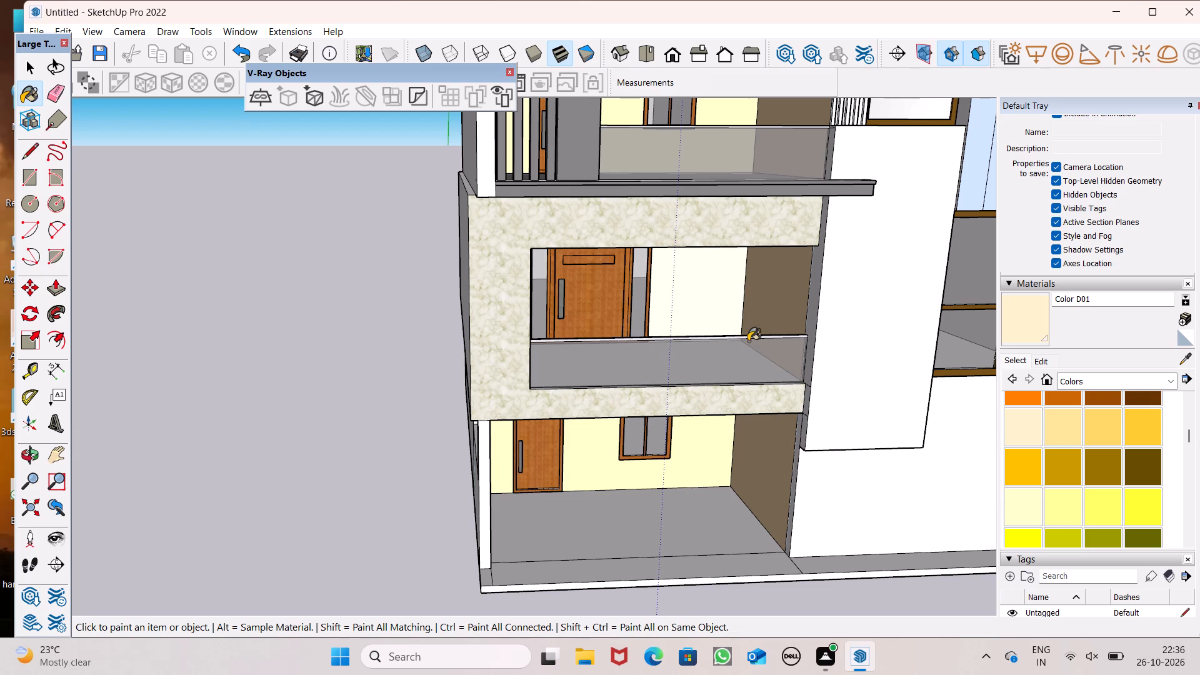
pyautogui.moveTo(1032, 497); pyautogui.dragTo(1022, 469)
pyautogui.click(714, 299)
pyautogui.moveTo(773, 336); pyautogui.dragTo(743, 242, button='middle')
pyautogui.scroll(1, 773, 336)
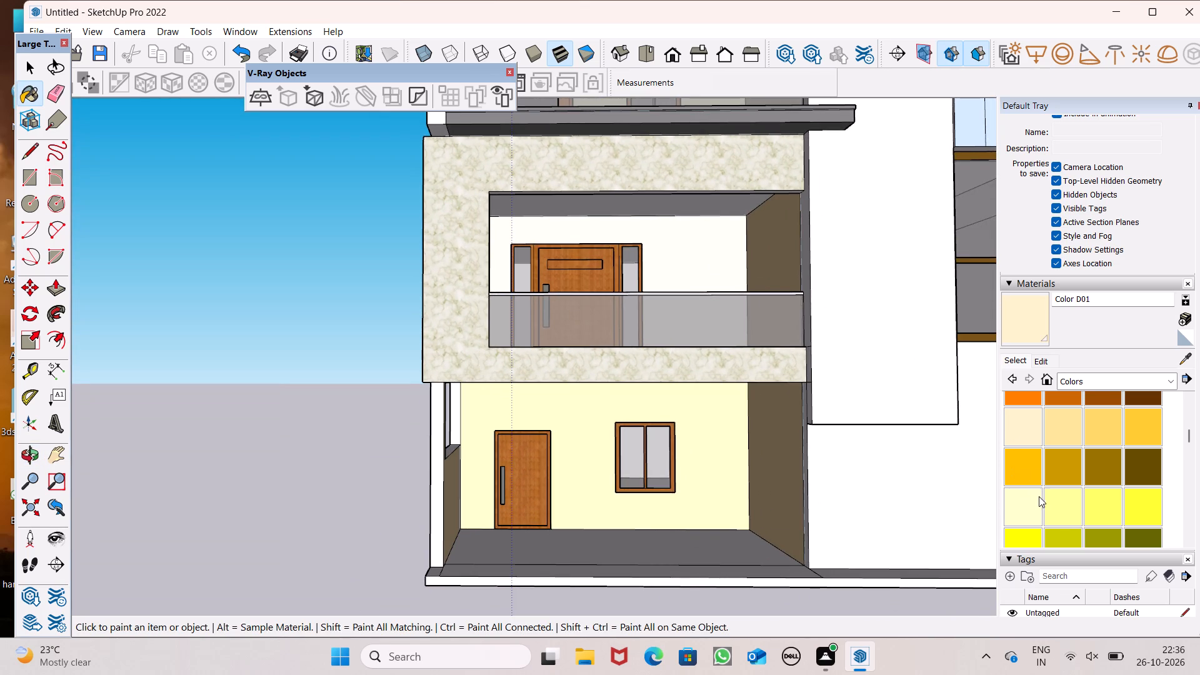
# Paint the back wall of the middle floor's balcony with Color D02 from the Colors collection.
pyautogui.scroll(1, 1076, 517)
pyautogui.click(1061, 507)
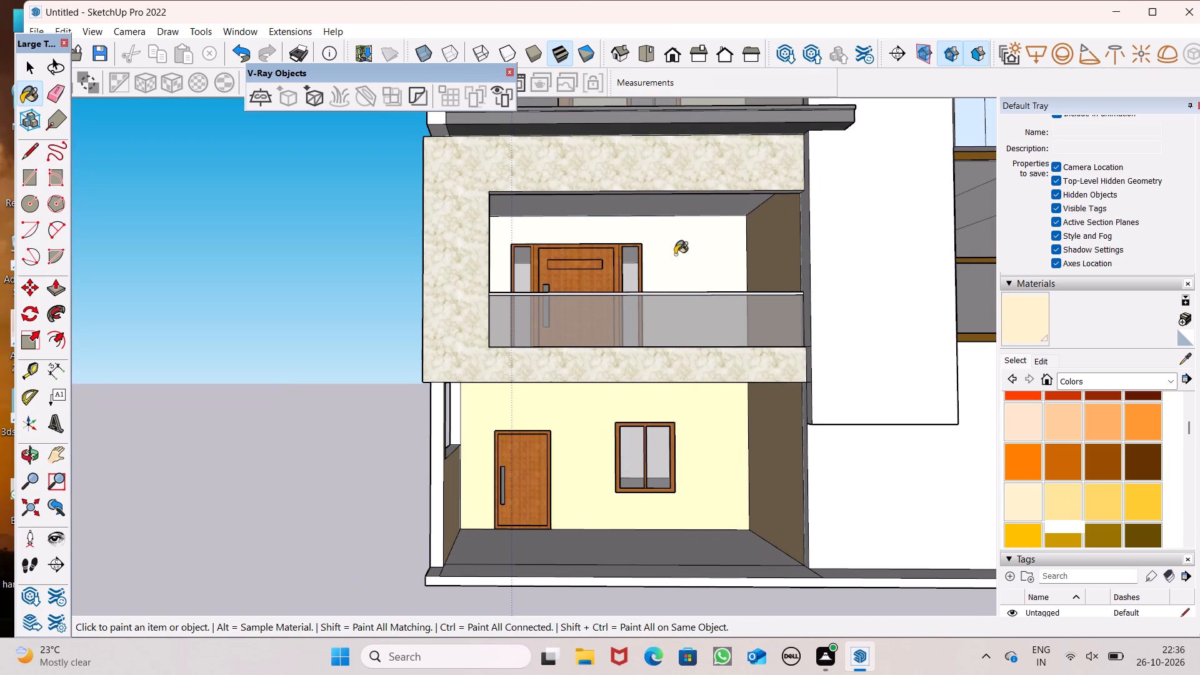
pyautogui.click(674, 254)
# Repaint the back wall of the middle floor's balcony with Color C02.
pyautogui.moveTo(762, 309); pyautogui.dragTo(1026, 313, button='middle')
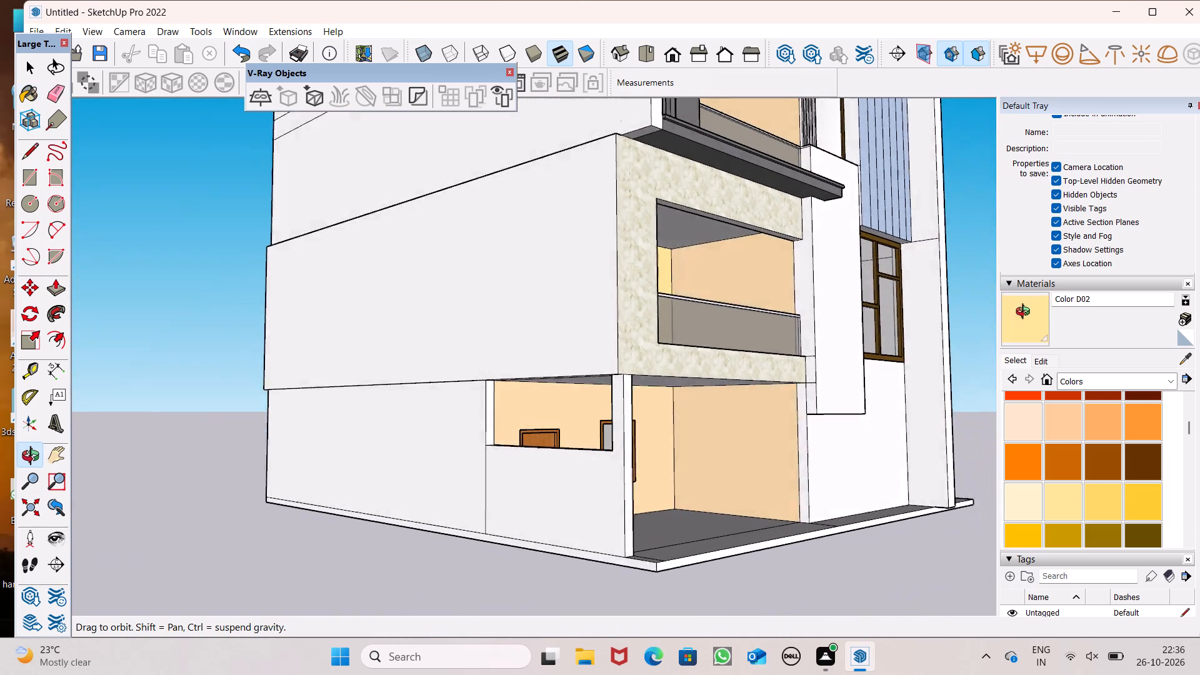
pyautogui.moveTo(1026, 313); pyautogui.dragTo(956, 356, button='middle')
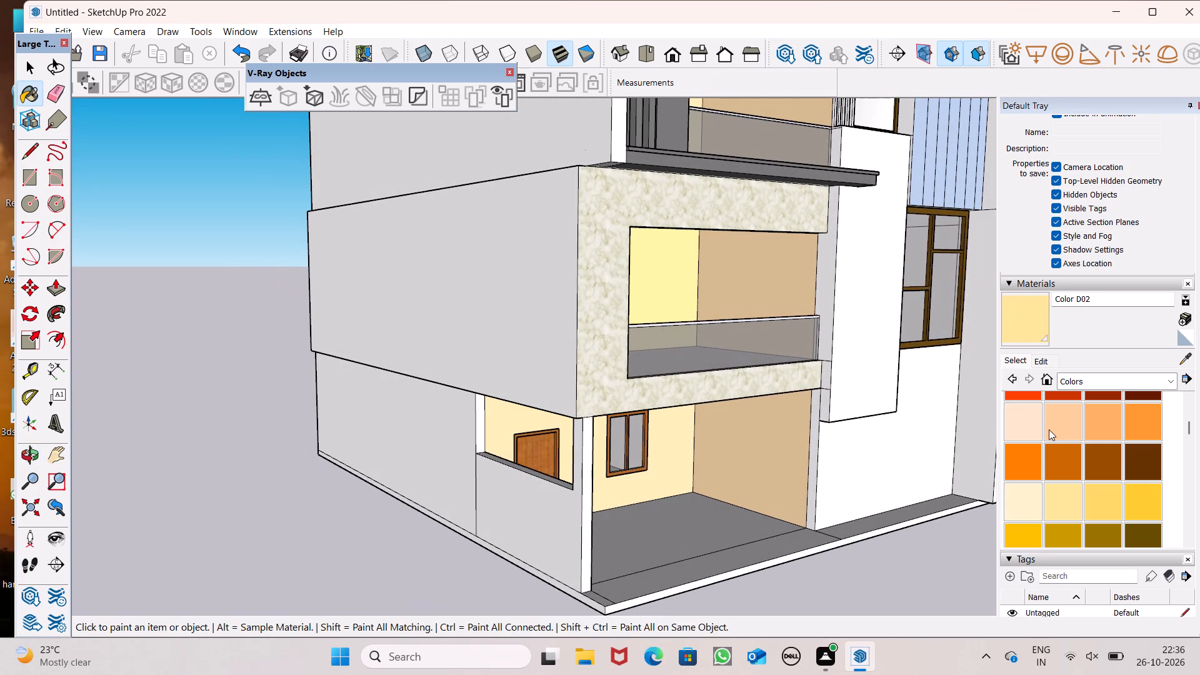
pyautogui.click(1049, 428)
pyautogui.scroll(6, 715, 304)
pyautogui.click(655, 277)
# Examine the middle balcony's wall colours against the marble frame and the ground-floor porch from several angles.
pyautogui.scroll(1, 796, 306)
pyautogui.moveTo(796, 306); pyautogui.dragTo(685, 377, button='middle')
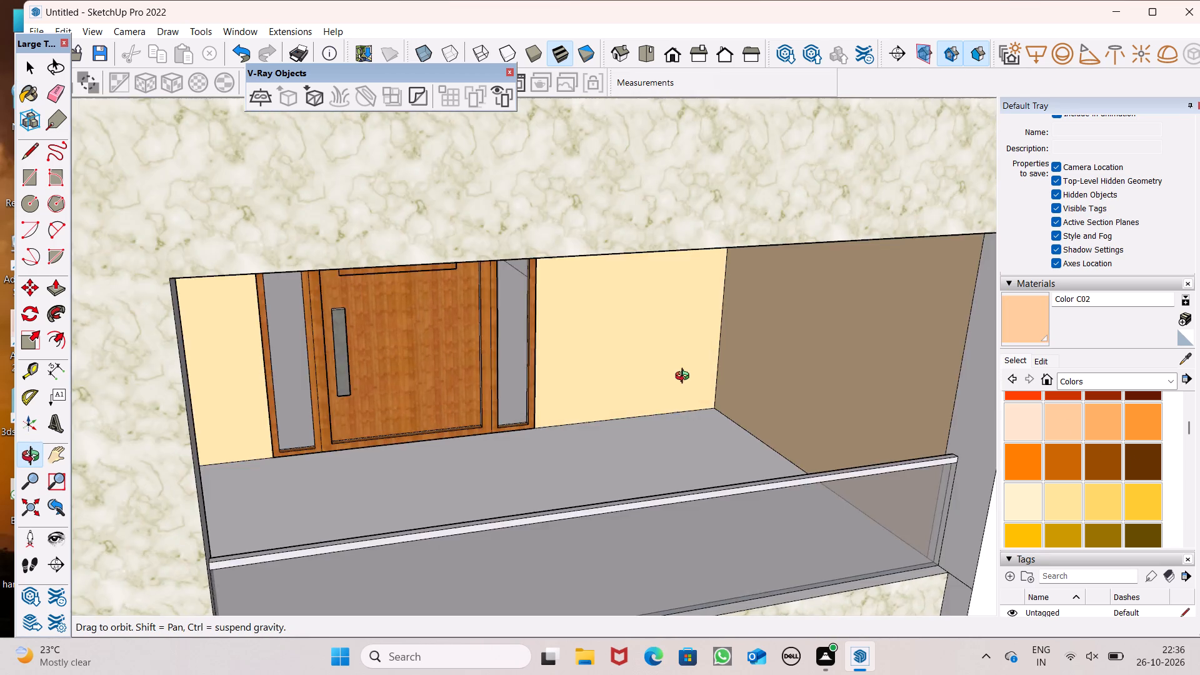
pyautogui.moveTo(685, 377); pyautogui.dragTo(774, 314, button='middle')
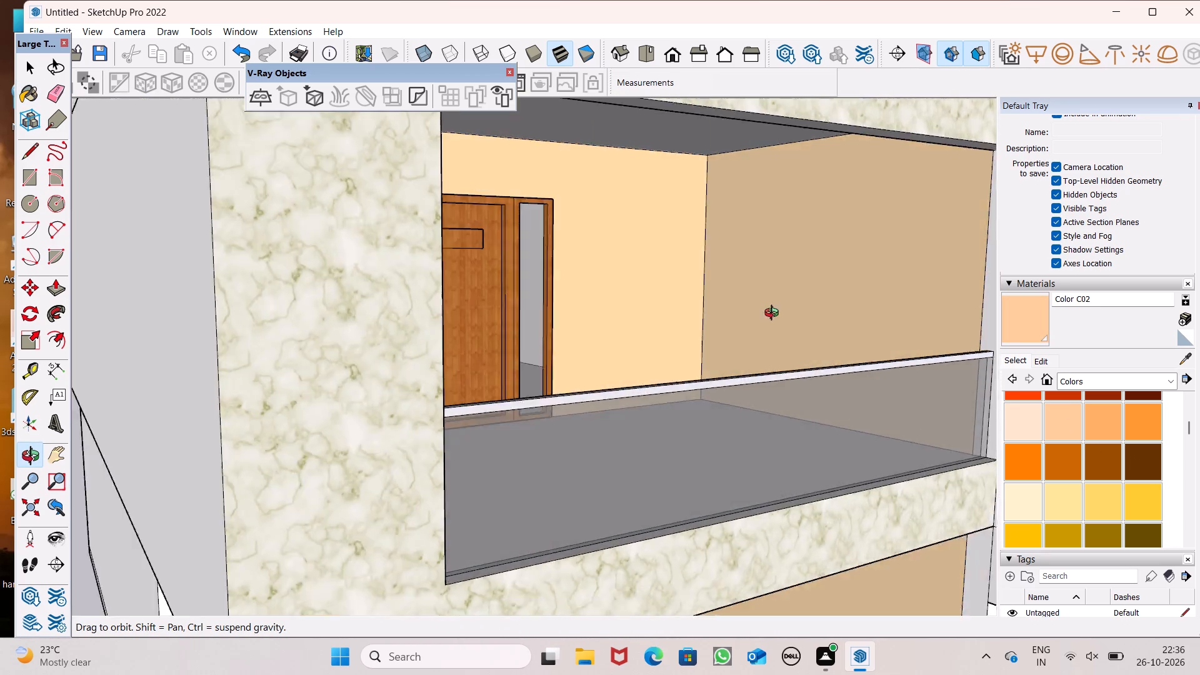
pyautogui.moveTo(774, 314); pyautogui.dragTo(544, 291, button='middle')
pyautogui.moveTo(639, 301); pyautogui.dragTo(647, 303, button='middle')
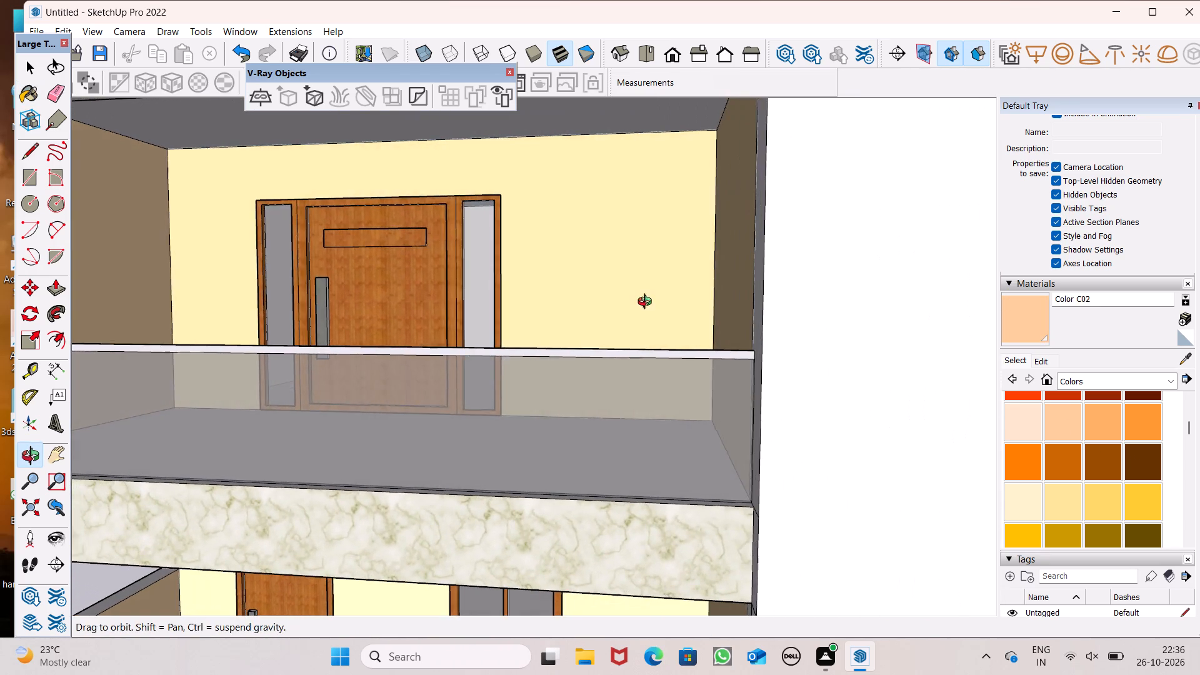
pyautogui.moveTo(647, 303); pyautogui.dragTo(667, 305, button='middle')
pyautogui.middleClick(846, 331)
pyautogui.scroll(-6, 707, 282)
pyautogui.moveTo(717, 301); pyautogui.dragTo(814, 362, button='middle')
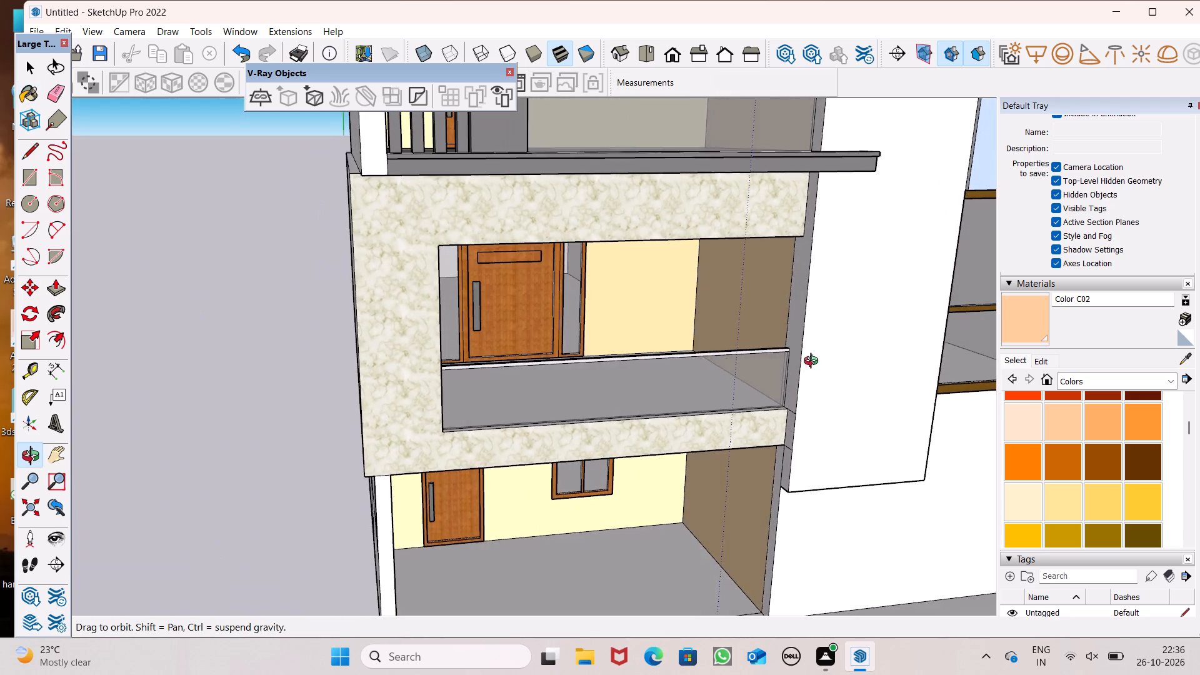
pyautogui.moveTo(814, 362); pyautogui.dragTo(810, 351, button='middle')
pyautogui.scroll(-4, 709, 348)
# Paint the rear jamb and head of the ground-floor porch's side opening, and the corner post's front face, with Color C02.
pyautogui.moveTo(699, 364); pyautogui.dragTo(530, 233, button='middle')
pyautogui.scroll(8, 501, 350)
pyautogui.scroll(6, 452, 437)
pyautogui.click(452, 440)
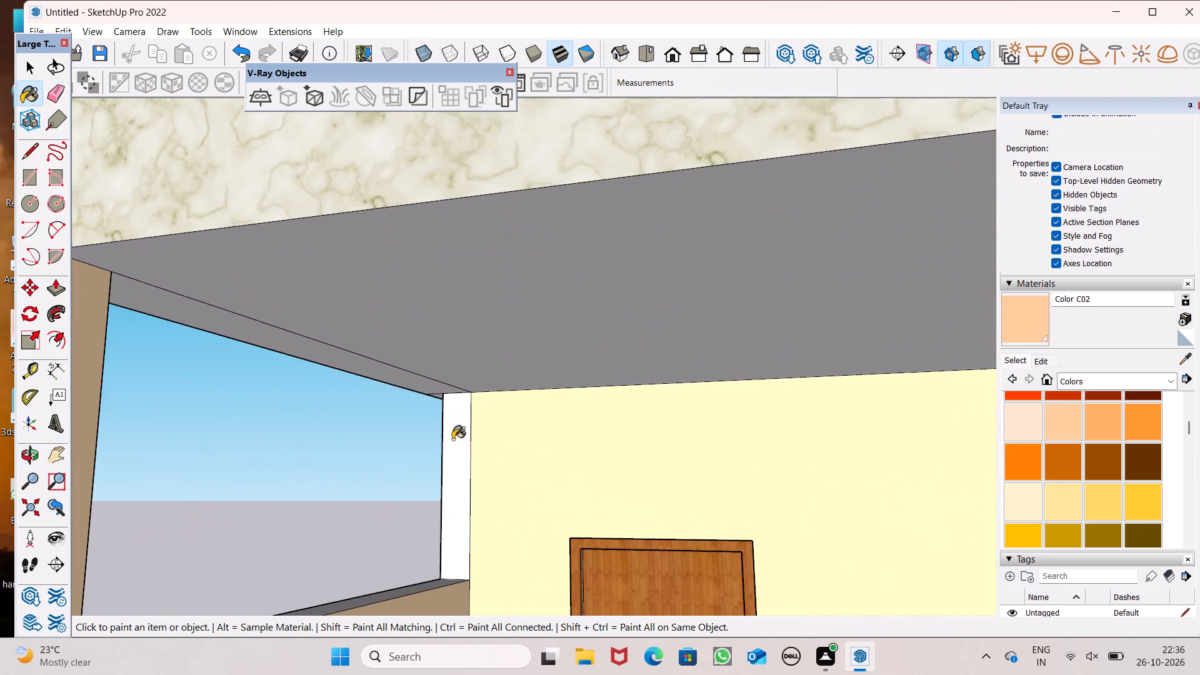
pyautogui.moveTo(457, 430); pyautogui.dragTo(523, 342, button='middle')
pyautogui.click(410, 423)
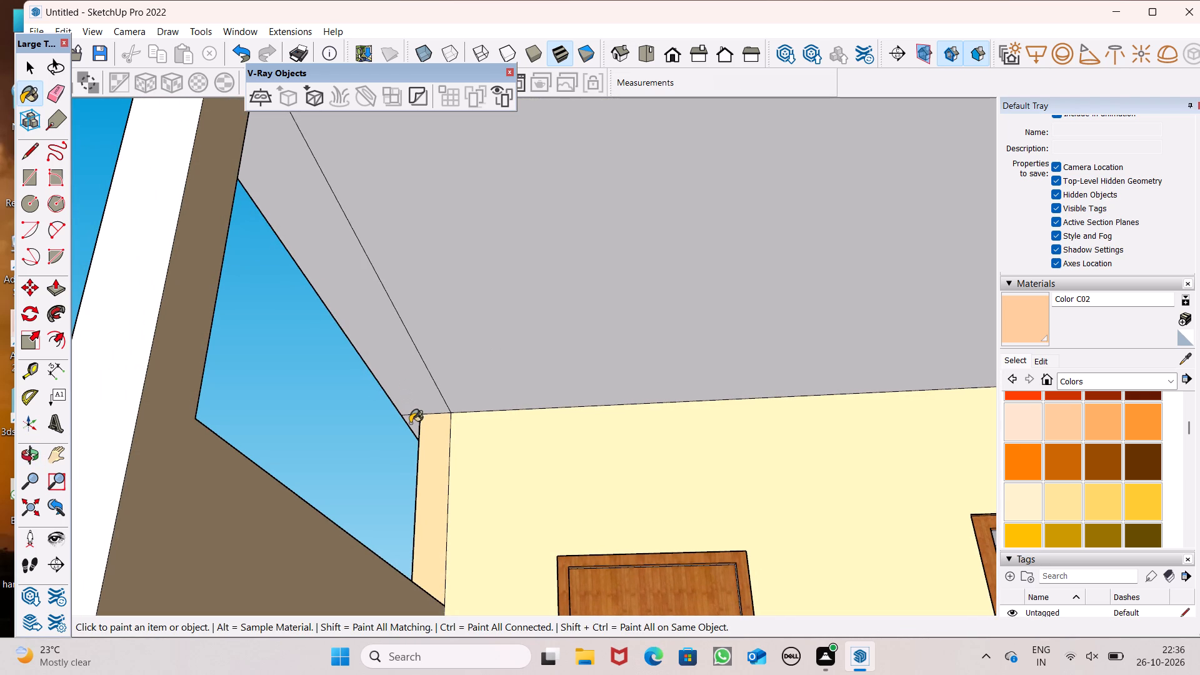
pyautogui.click(400, 384)
pyautogui.scroll(-3, 457, 361)
pyautogui.moveTo(449, 404); pyautogui.dragTo(324, 479, button='middle')
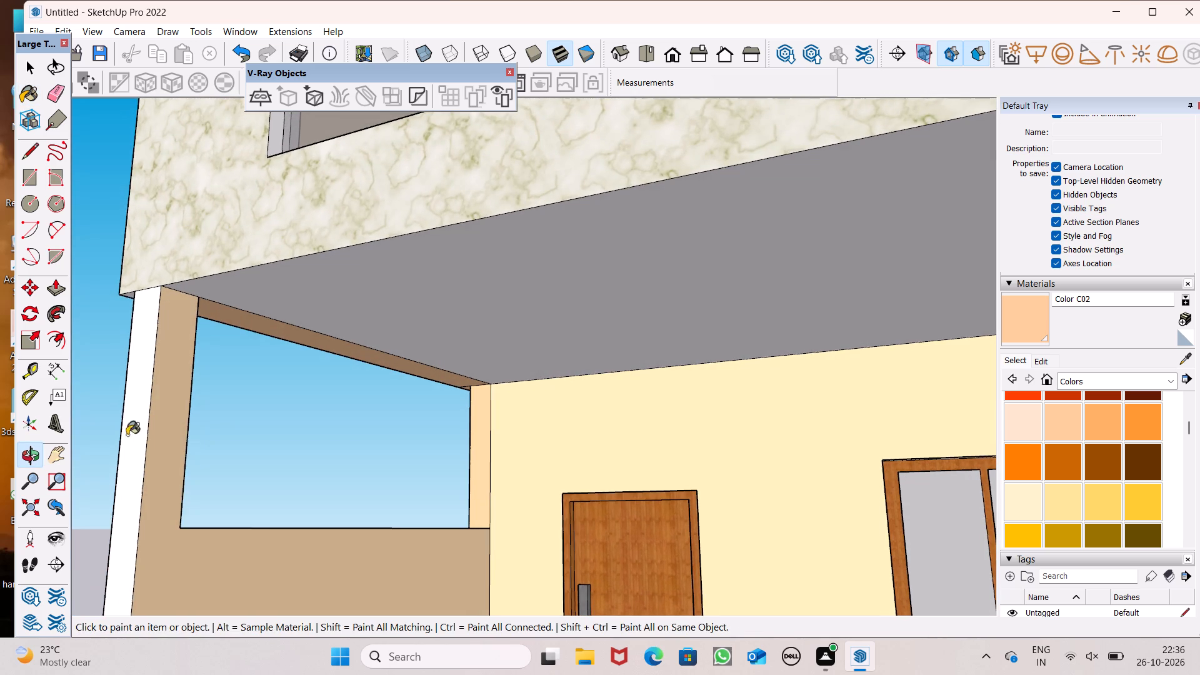
pyautogui.click(139, 430)
# Paint the front jamb and sill of the ground-floor porch's side opening with Color C02.
pyautogui.scroll(1, 241, 436)
pyautogui.moveTo(236, 442); pyautogui.dragTo(0, 515, button='middle')
pyautogui.scroll(6, 199, 532)
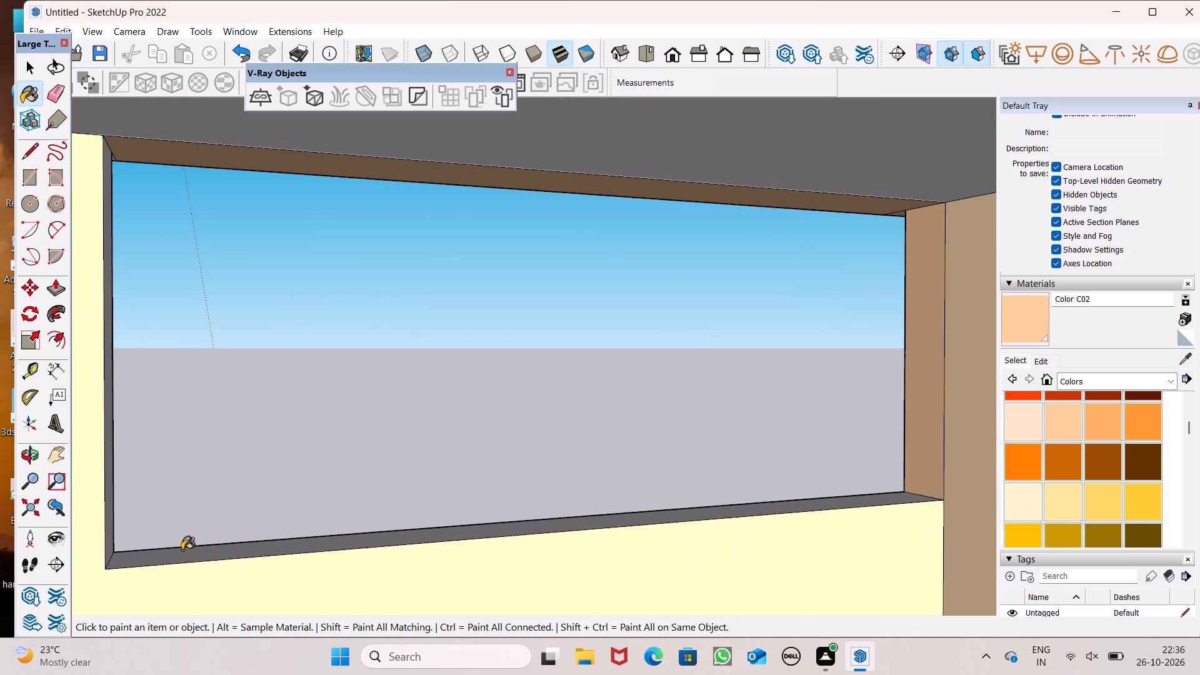
pyautogui.click(105, 522)
pyautogui.scroll(-4, 296, 424)
pyautogui.scroll(1, 421, 473)
pyautogui.moveTo(421, 476); pyautogui.dragTo(466, 542, button='middle')
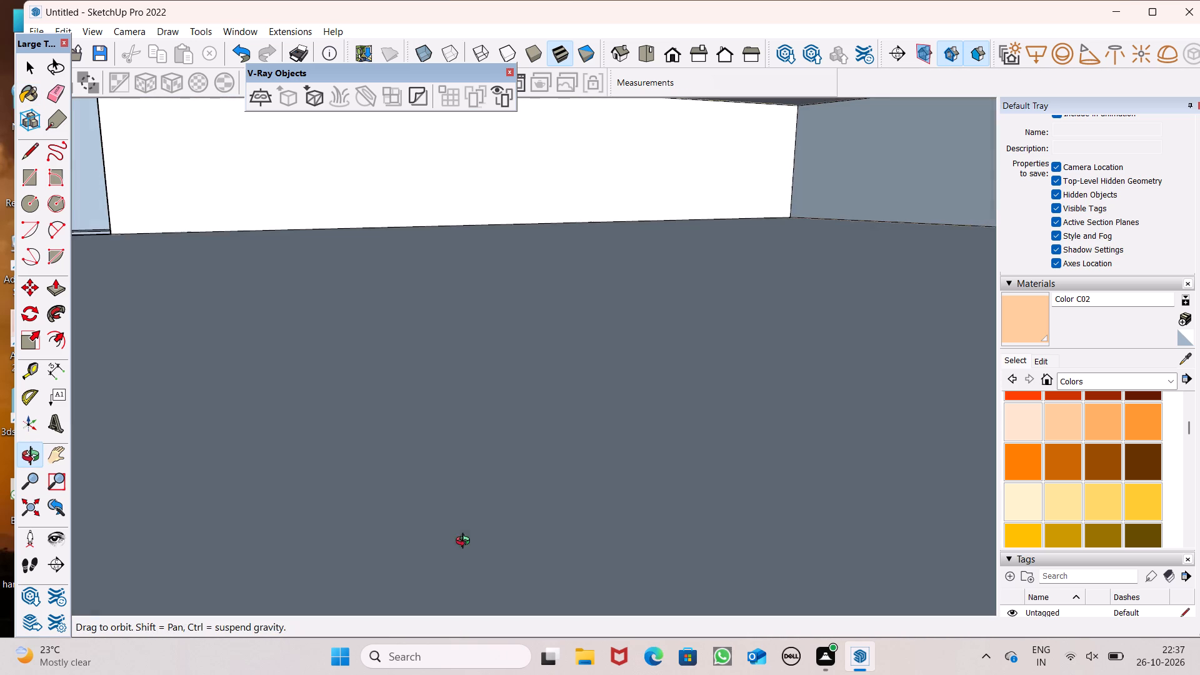
pyautogui.moveTo(466, 542); pyautogui.dragTo(469, 541, button='middle')
pyautogui.moveTo(467, 475); pyautogui.dragTo(514, 323, button='middle')
pyautogui.scroll(-11, 556, 369)
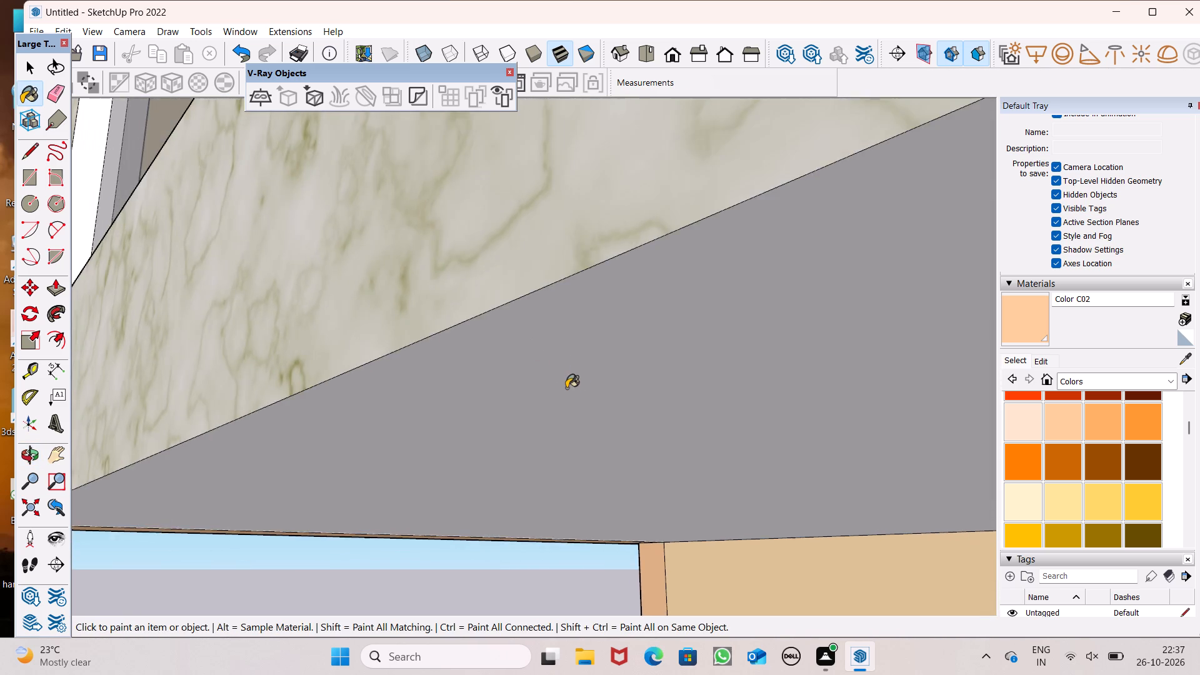
pyautogui.scroll(-12, 579, 389)
pyautogui.moveTo(596, 414); pyautogui.dragTo(1122, 527, button='middle')
pyautogui.scroll(-5, 693, 392)
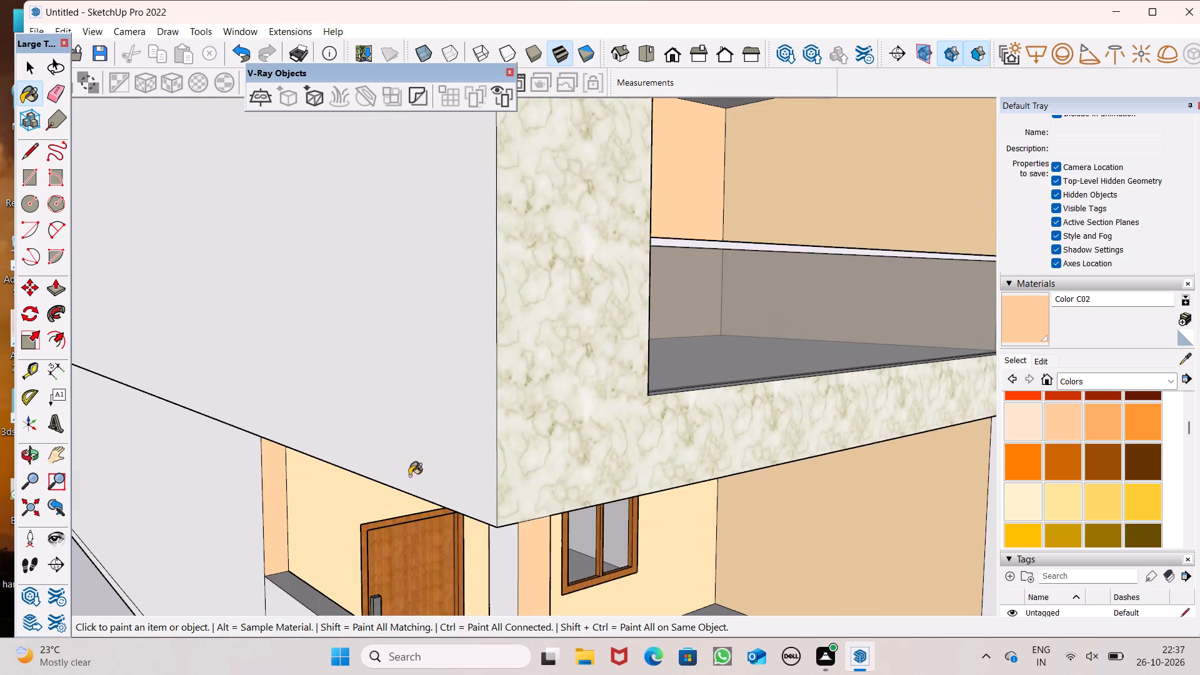
pyautogui.moveTo(409, 476); pyautogui.dragTo(714, 461, button='middle')
pyautogui.scroll(-5, 689, 399)
pyautogui.moveTo(742, 505); pyautogui.dragTo(789, 666, button='middle')
pyautogui.scroll(1, 786, 664)
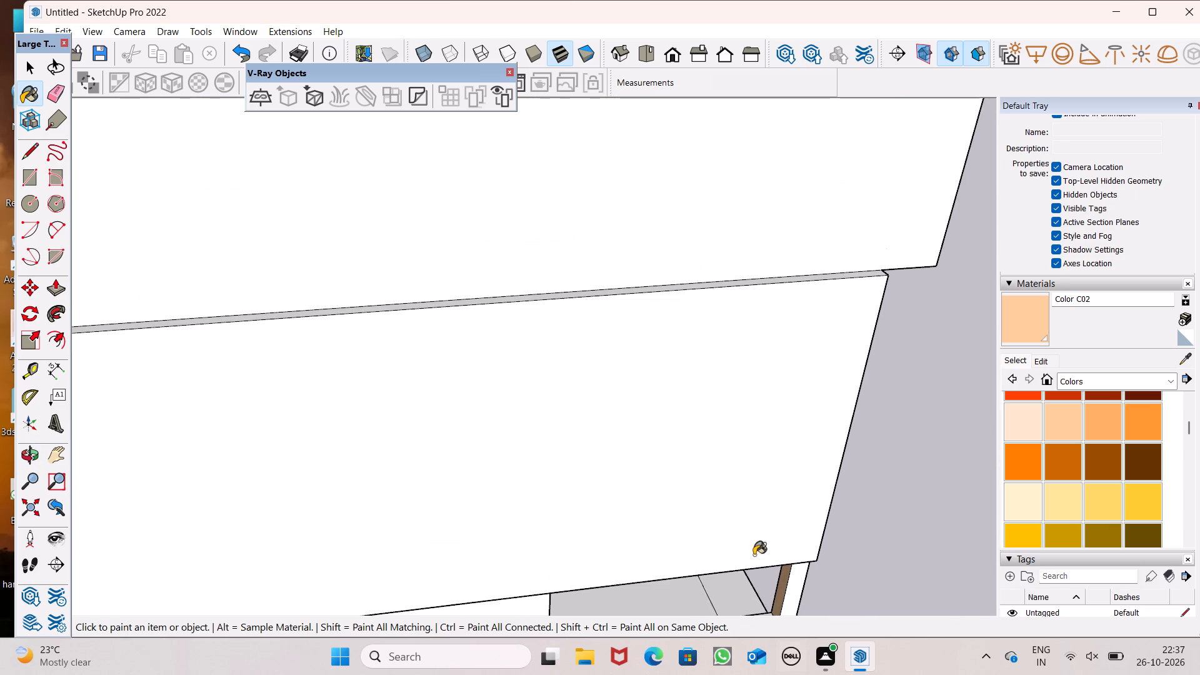
pyautogui.scroll(-6, 694, 440)
pyautogui.scroll(6, 727, 531)
pyautogui.click(722, 574)
# Paint the outer faces of the building's left side wall, from the ground floor up to the parapet, with Color C02.
pyautogui.scroll(-7, 809, 441)
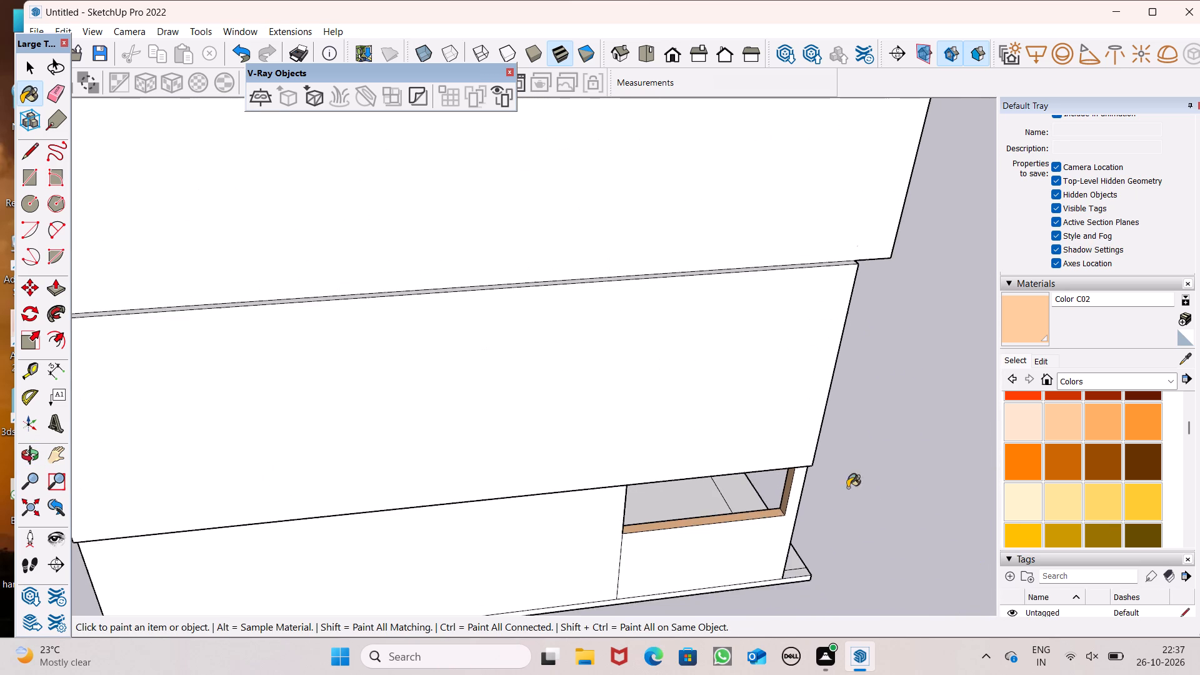
pyautogui.moveTo(864, 522); pyautogui.dragTo(702, 392, button='middle')
pyautogui.scroll(-6, 702, 391)
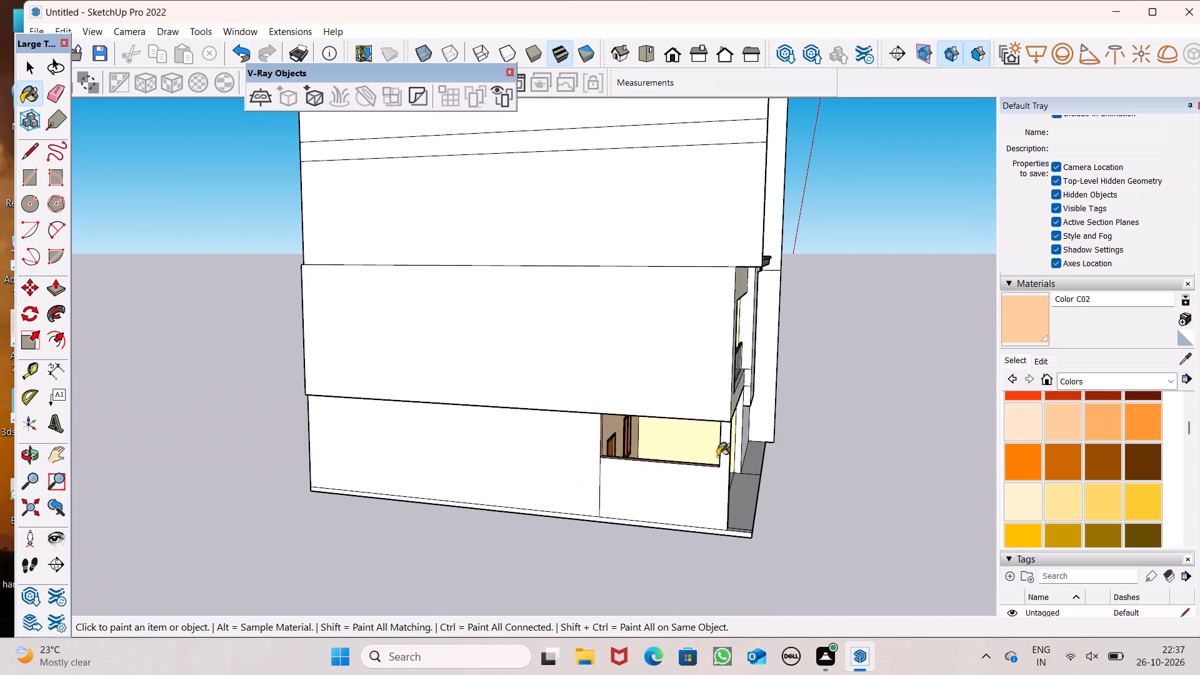
pyautogui.moveTo(683, 499); pyautogui.dragTo(674, 498)
pyautogui.click(487, 444)
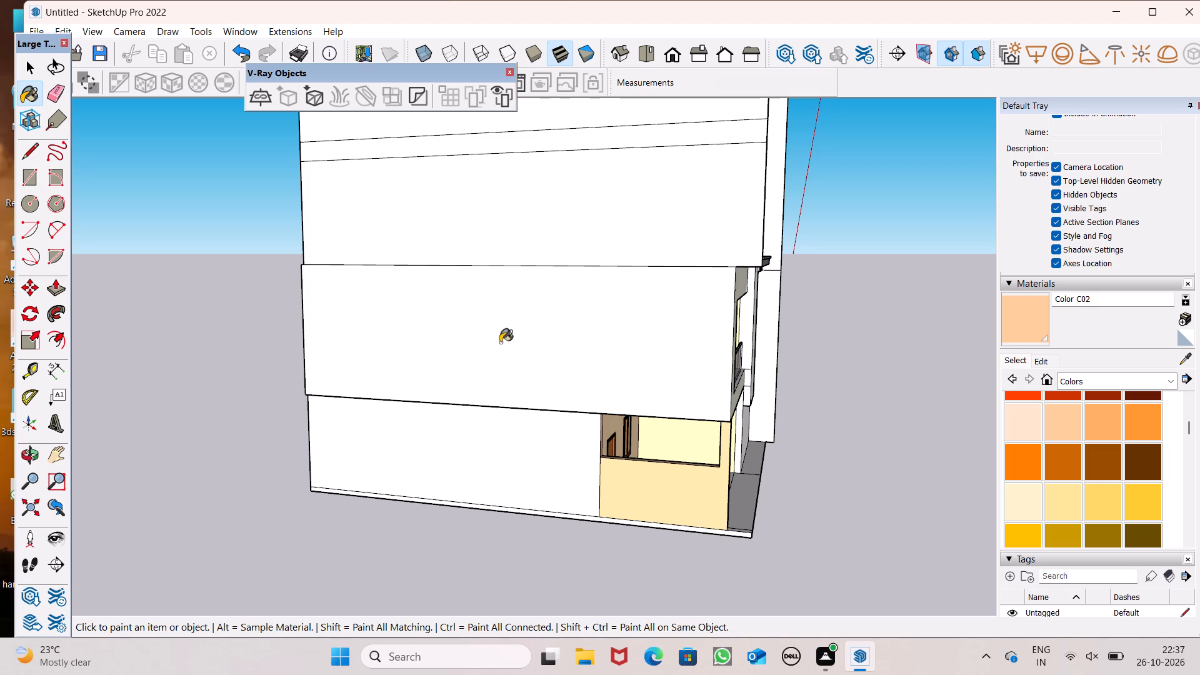
pyautogui.moveTo(511, 349); pyautogui.dragTo(509, 340)
pyautogui.click(510, 212)
pyautogui.moveTo(582, 316); pyautogui.dragTo(543, 411, button='middle')
pyautogui.scroll(1, 543, 411)
pyautogui.click(674, 161)
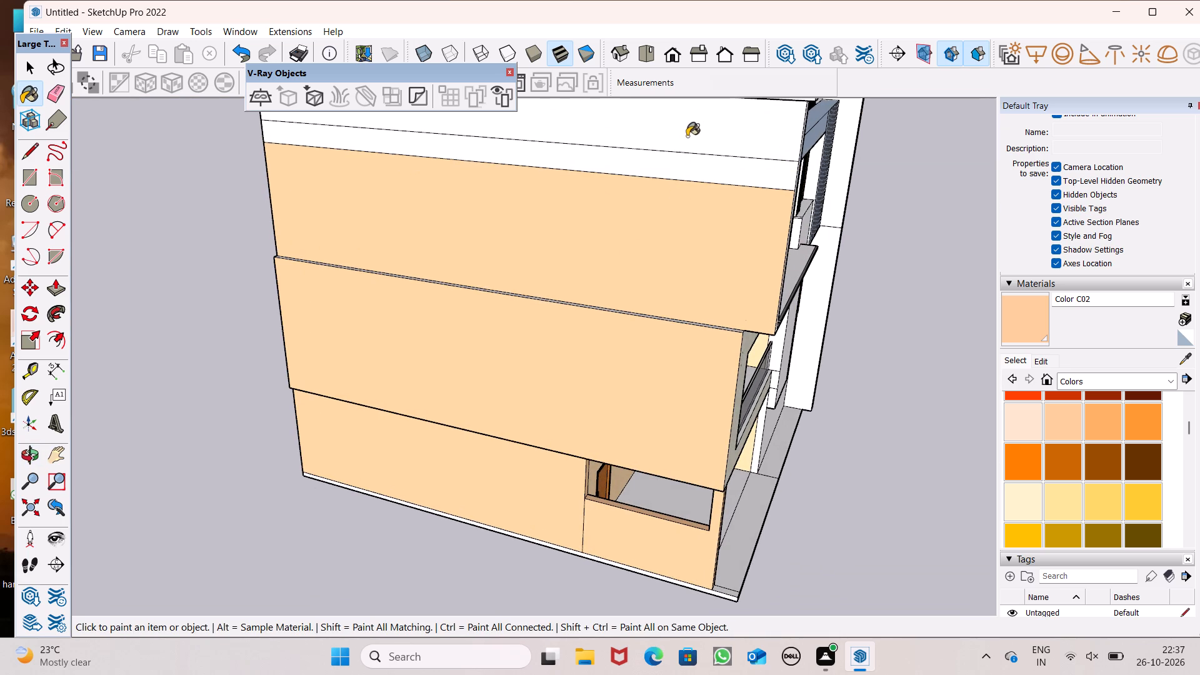
pyautogui.click(687, 136)
# Paint the front edge of the upper left wall and the narrow ledge below it with Color C02.
pyautogui.moveTo(714, 222); pyautogui.dragTo(462, 239, button='middle')
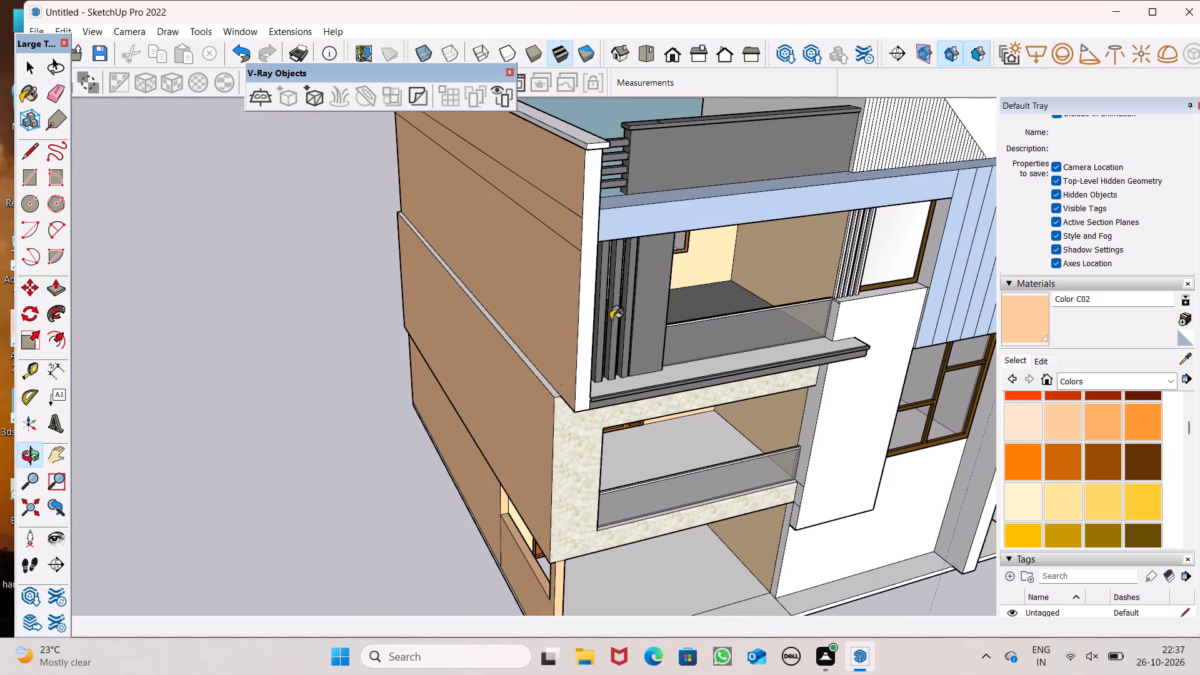
pyautogui.click(586, 335)
pyautogui.scroll(6, 561, 390)
pyautogui.click(549, 397)
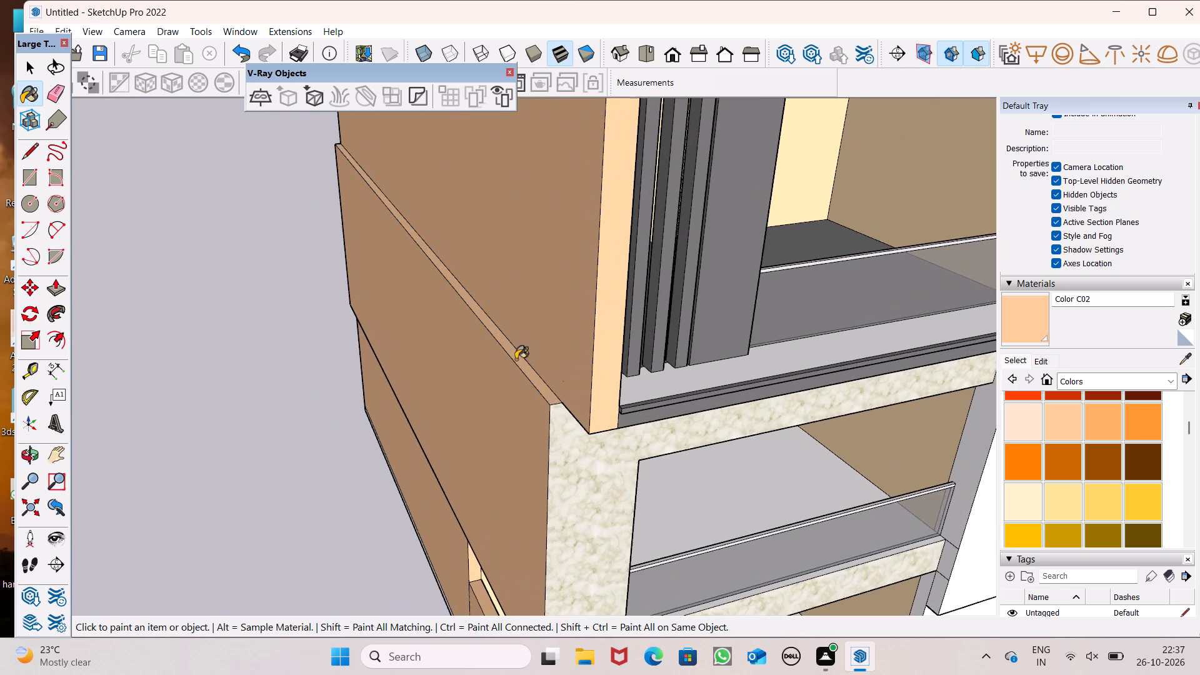
# Paint the large right side wall and its parapet strip with Color C02.
pyautogui.scroll(-12, 512, 269)
pyautogui.moveTo(532, 330); pyautogui.dragTo(0, 393, button='middle')
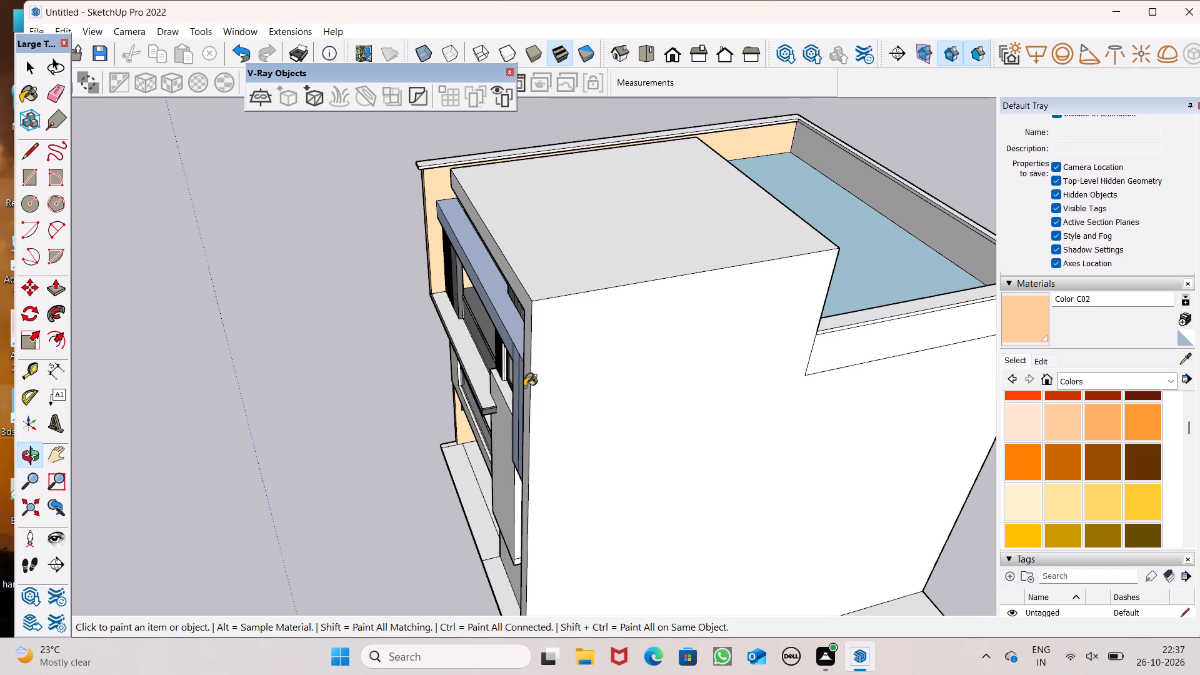
pyautogui.click(683, 397)
pyautogui.scroll(-6, 582, 316)
pyautogui.scroll(5, 819, 376)
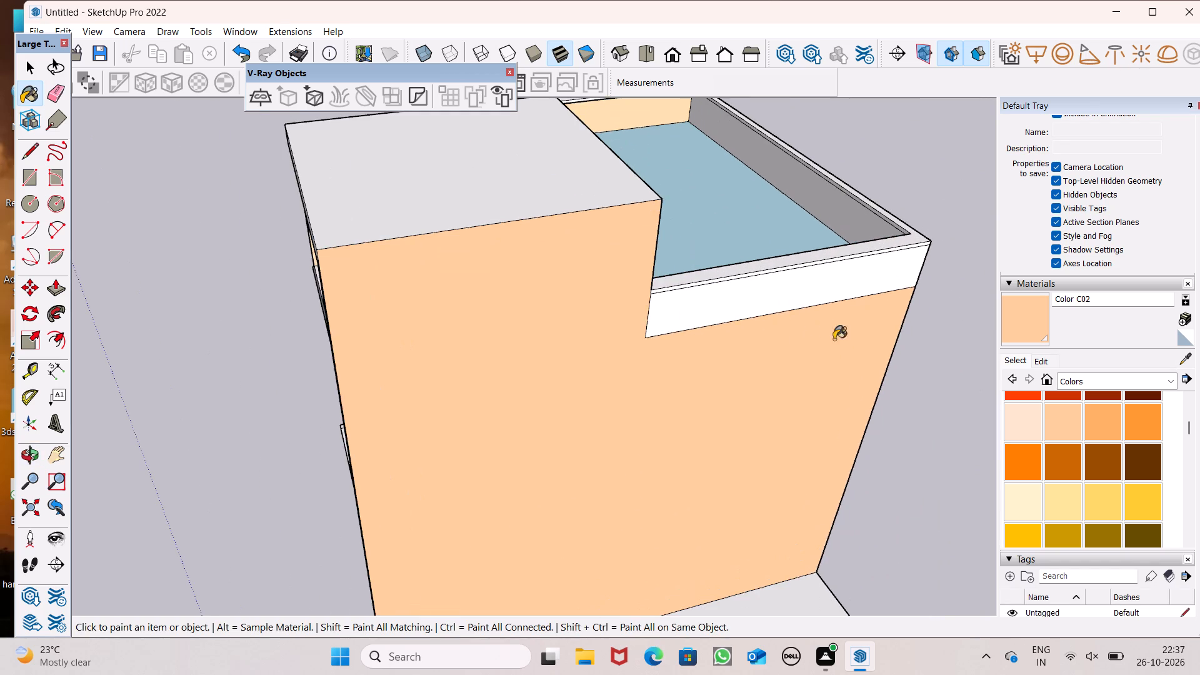
pyautogui.scroll(1, 834, 339)
pyautogui.moveTo(834, 339); pyautogui.dragTo(684, 271, button='middle')
pyautogui.scroll(1, 684, 271)
pyautogui.click(660, 268)
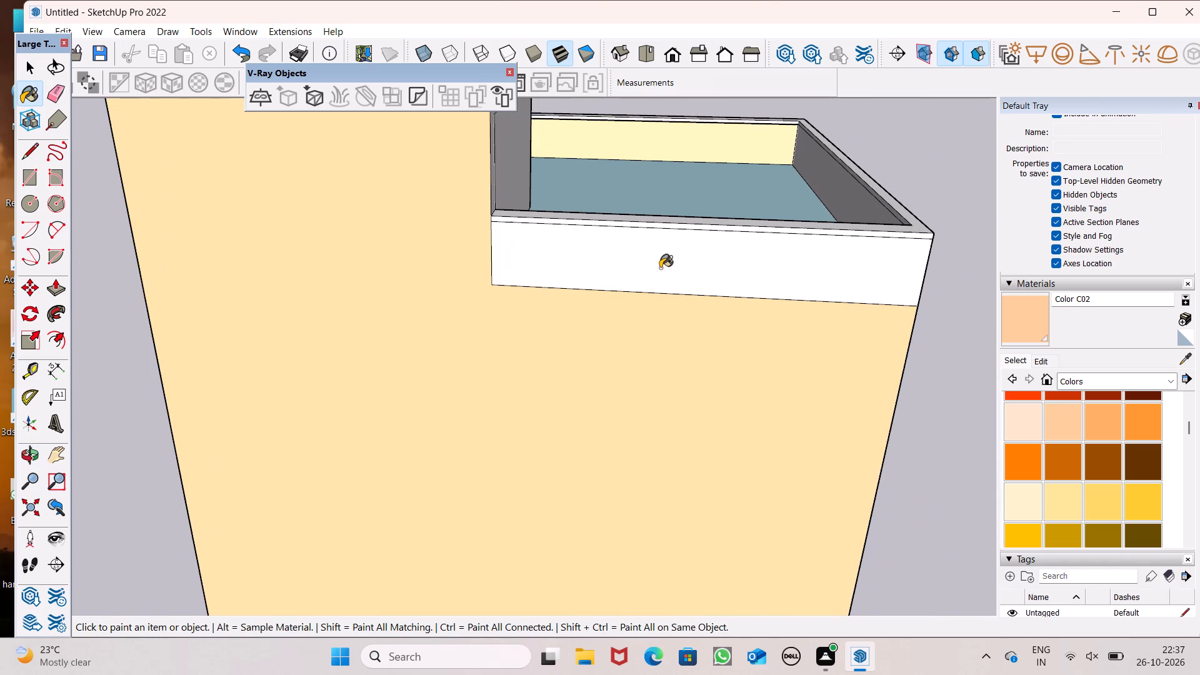
# Paint the rear wall's parapet, the thin band below it and the top-floor face with Color C02.
pyautogui.scroll(7, 609, 229)
pyautogui.scroll(-6, 605, 301)
pyautogui.moveTo(848, 334); pyautogui.dragTo(556, 284, button='middle')
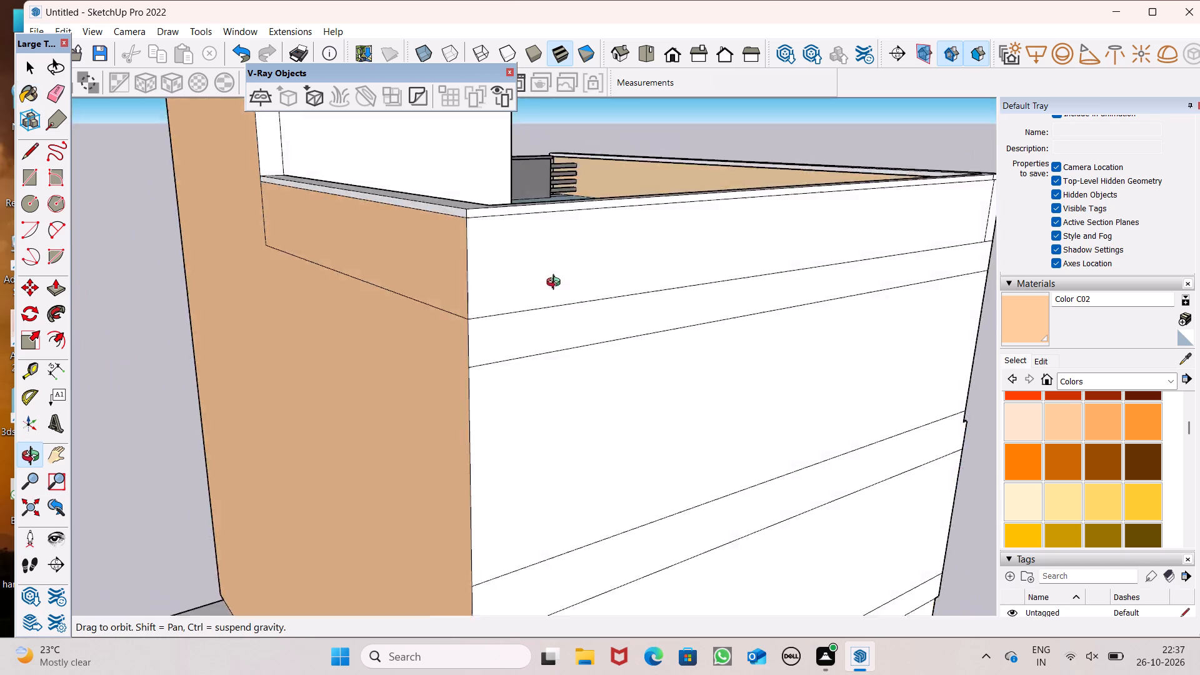
pyautogui.moveTo(556, 284); pyautogui.dragTo(481, 311, button='middle')
pyautogui.click(481, 312)
pyautogui.click(539, 386)
pyautogui.click(541, 364)
# Paint the rear wall's lower floors, the bands between floors and the parapet's corner strip with Color C02.
pyautogui.scroll(-8, 618, 304)
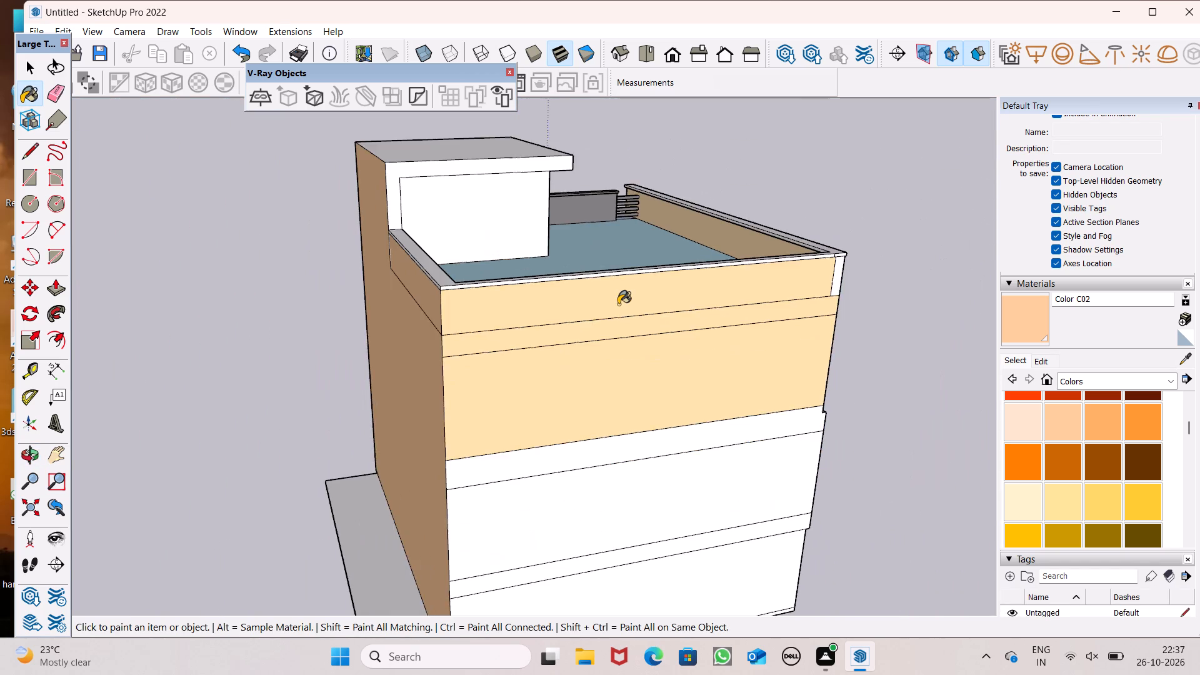
pyautogui.scroll(-5, 621, 304)
pyautogui.click(652, 392)
pyautogui.moveTo(653, 399); pyautogui.dragTo(653, 411)
pyautogui.moveTo(651, 432); pyautogui.dragTo(656, 470)
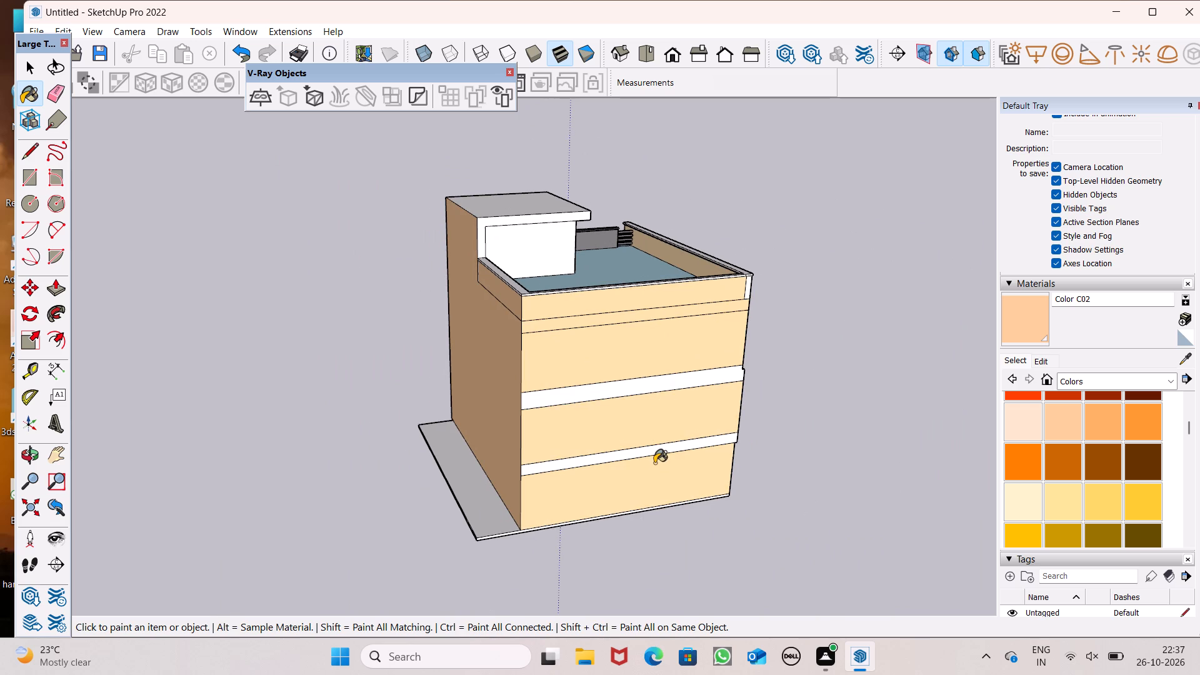
pyautogui.doubleClick(654, 463)
pyautogui.click(654, 452)
pyautogui.click(638, 369)
pyautogui.click(637, 388)
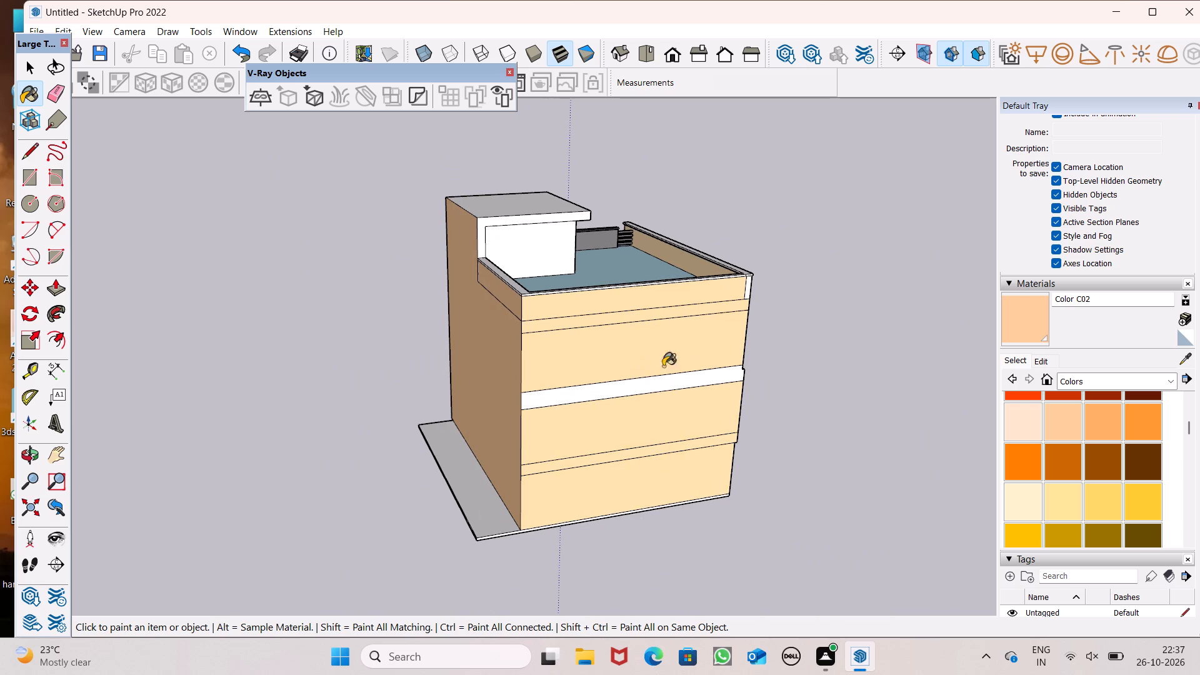
pyautogui.scroll(6, 794, 276)
pyautogui.click(719, 298)
pyautogui.scroll(5, 711, 298)
pyautogui.click(711, 296)
# Paint the roof terrace floor with Blacktop Old 01 from the Asphalt and Concrete collection.
pyautogui.scroll(1, 784, 307)
pyautogui.moveTo(784, 307); pyautogui.dragTo(574, 339, button='middle')
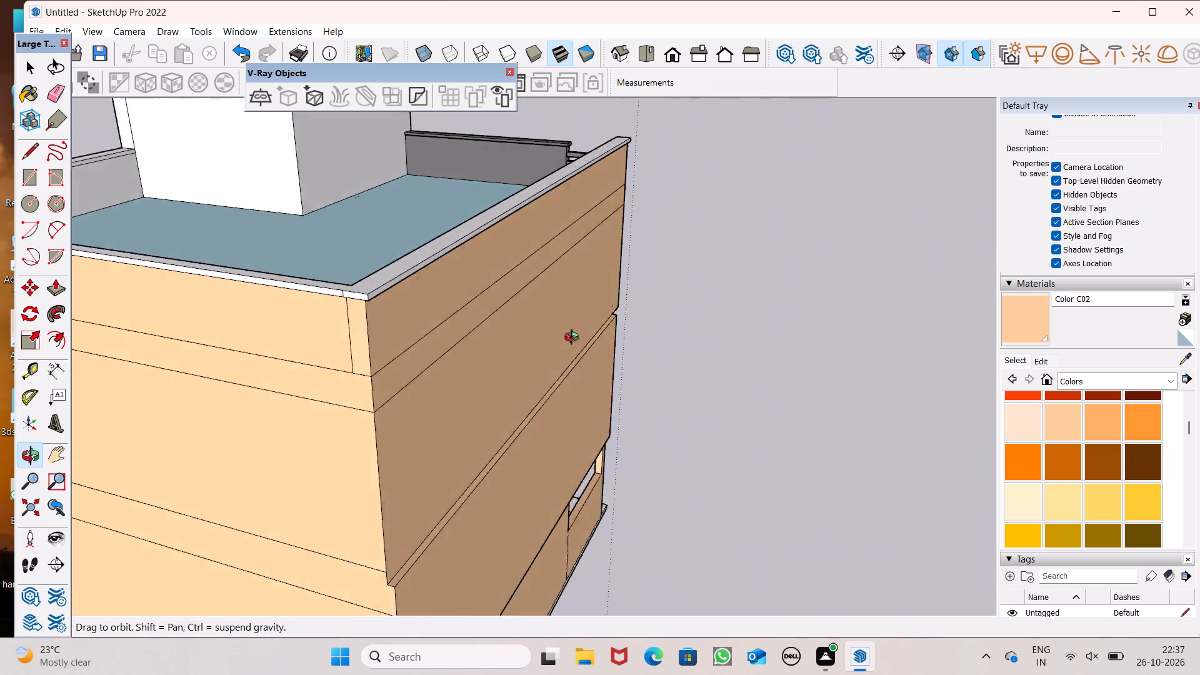
pyautogui.moveTo(574, 339); pyautogui.dragTo(598, 332, button='middle')
pyautogui.scroll(-5, 652, 302)
pyautogui.moveTo(662, 299); pyautogui.dragTo(721, 492, button='middle')
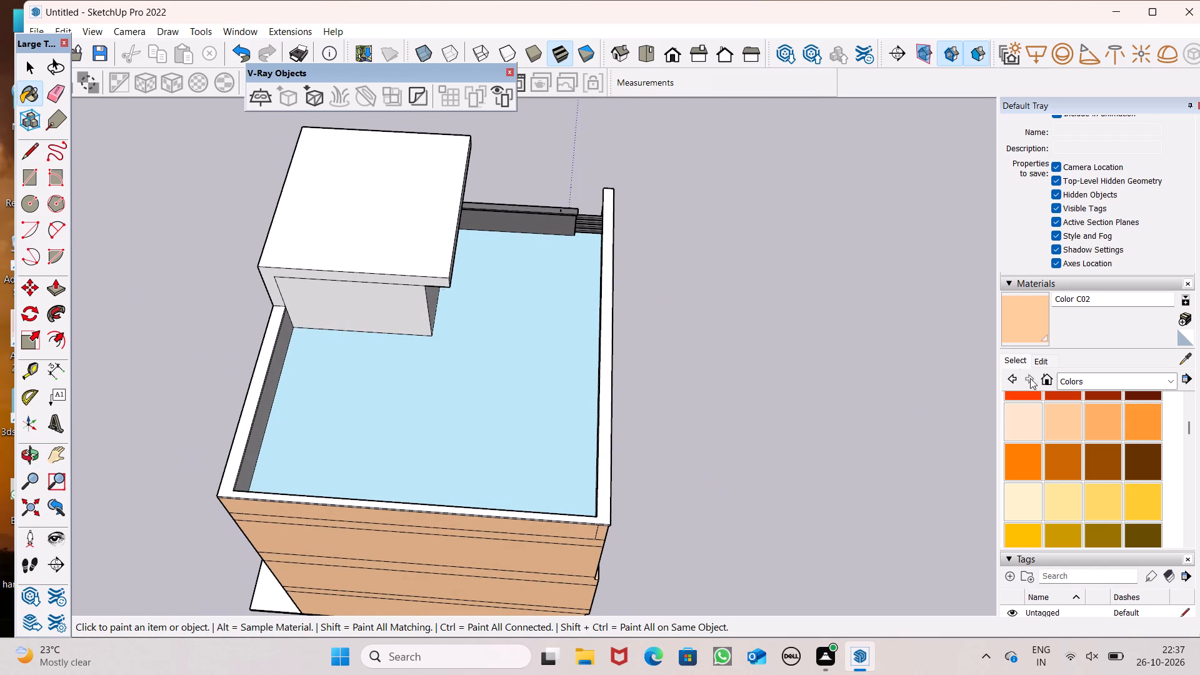
pyautogui.click(1079, 382)
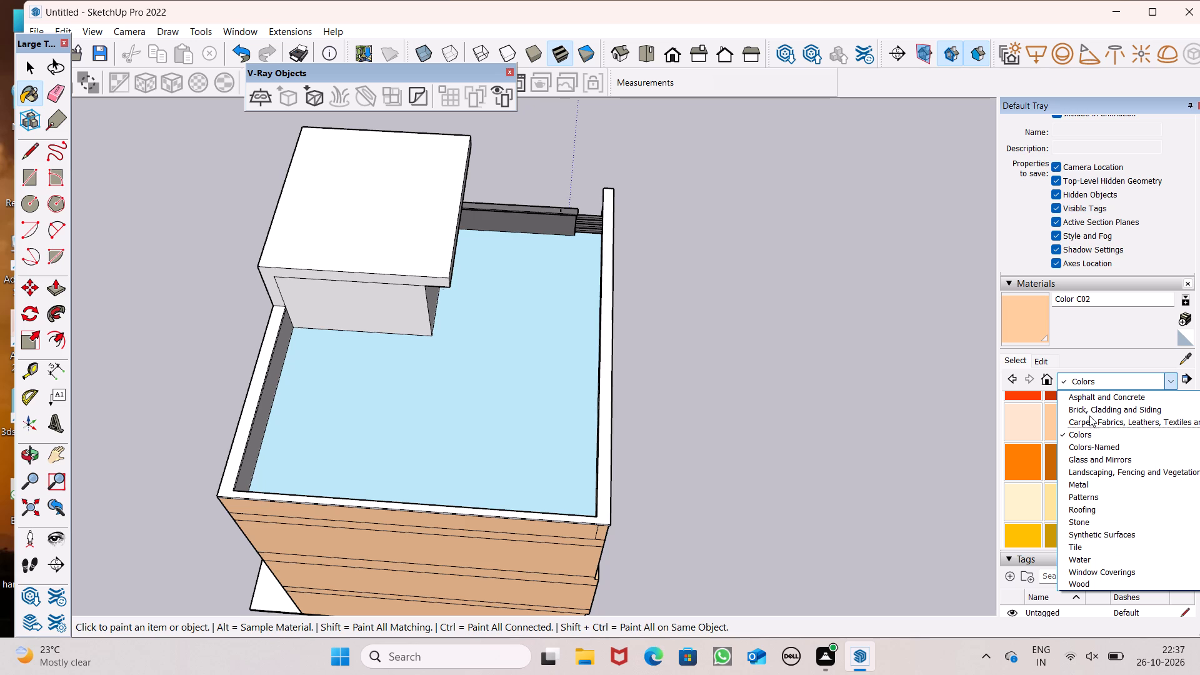
pyautogui.click(1094, 398)
pyautogui.click(1116, 421)
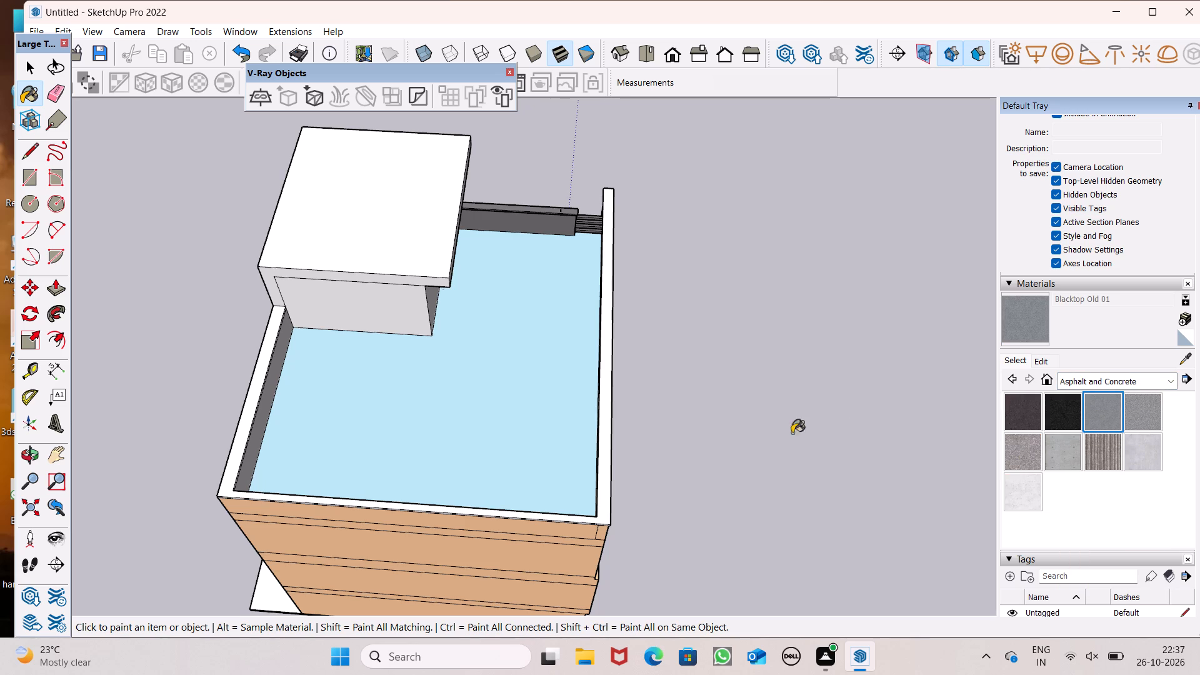
pyautogui.click(460, 403)
pyautogui.moveTo(486, 407); pyautogui.dragTo(719, 380, button='middle')
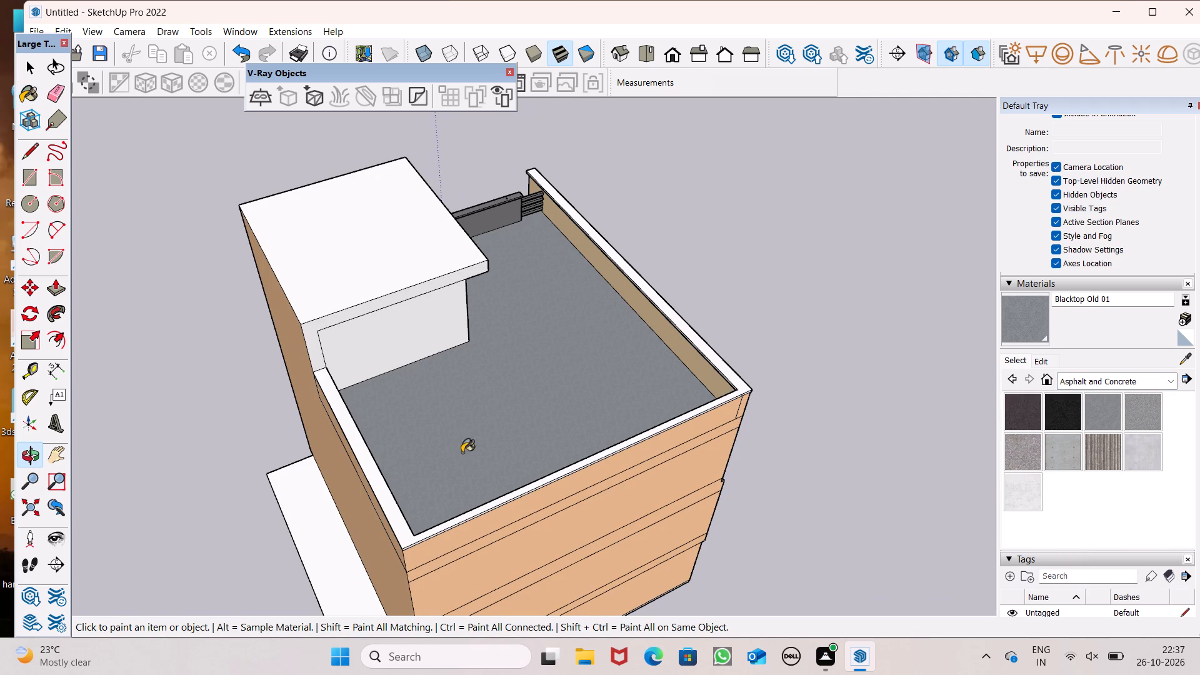
# Paint the top face of the roof parapet's coping with Color M04 from the Colors collection.
pyautogui.click(1114, 381)
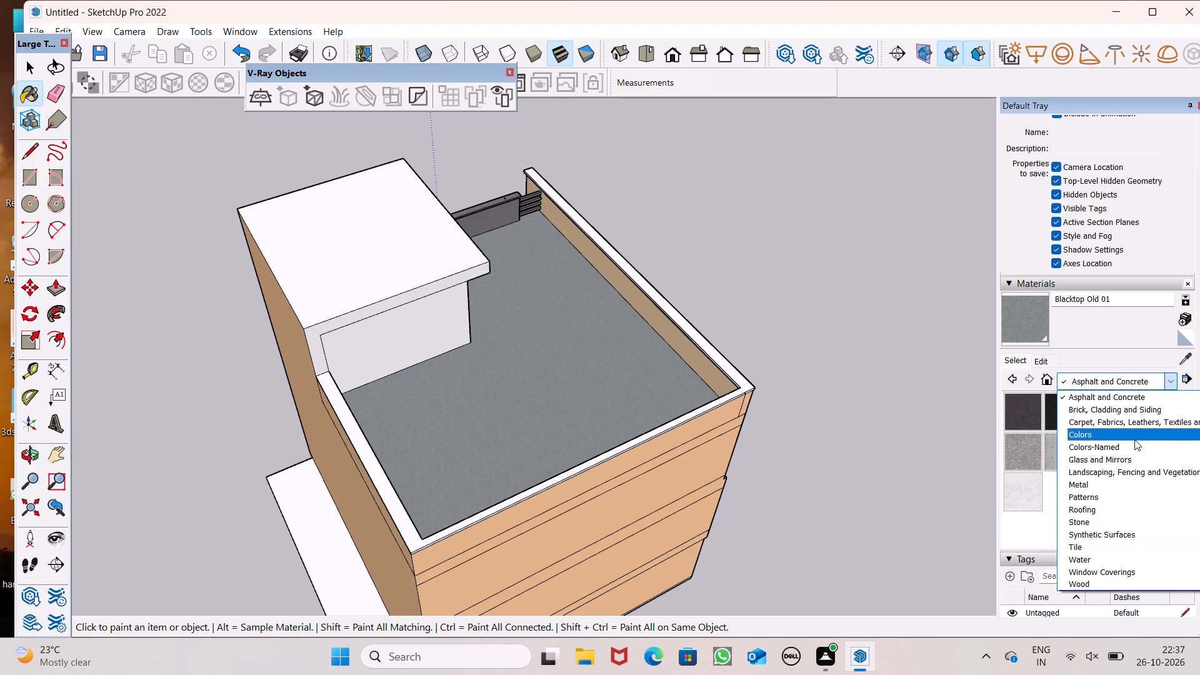
pyautogui.click(1134, 439)
pyautogui.scroll(-16, 1133, 476)
pyautogui.scroll(3, 1059, 368)
pyautogui.scroll(-1, 1062, 375)
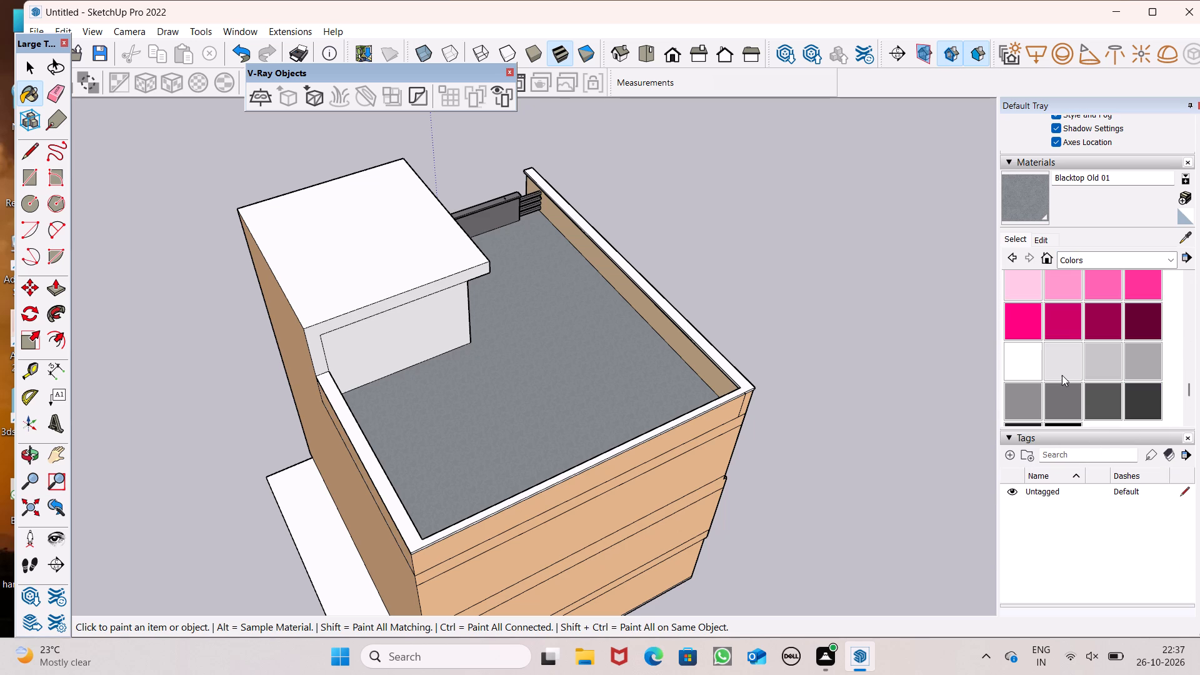
pyautogui.click(1015, 406)
pyautogui.scroll(7, 744, 401)
pyautogui.click(734, 356)
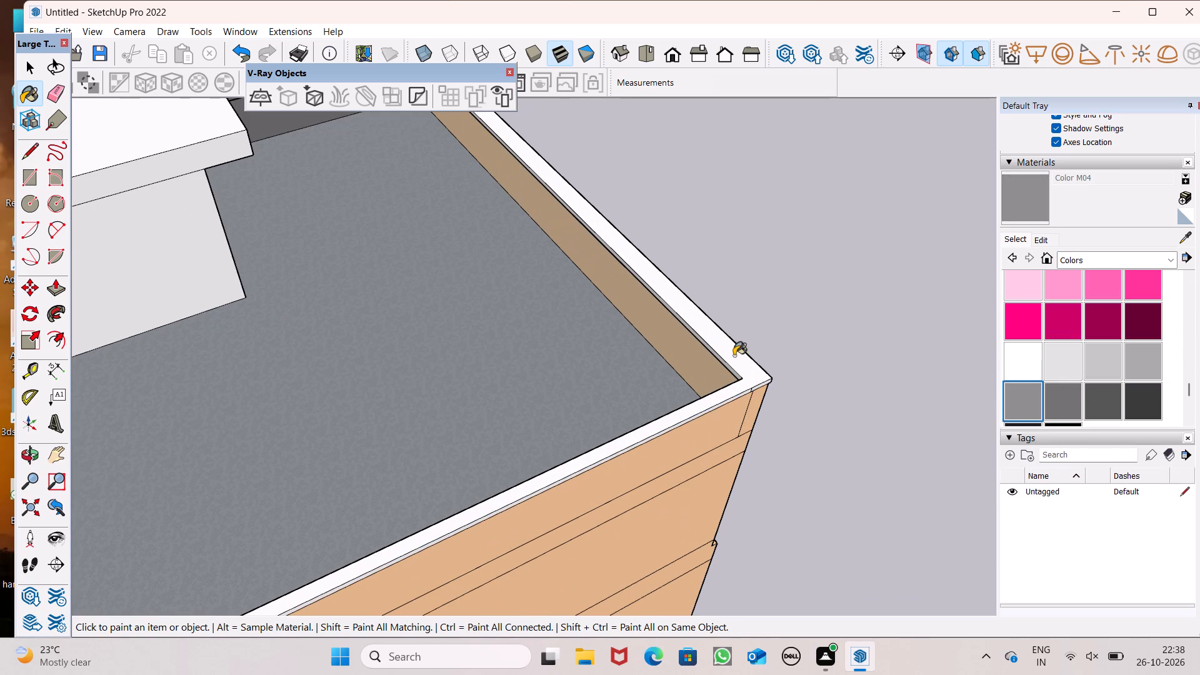
# Erase the short dividing edge on the coping's outer face near the rear corner of the roof.
pyautogui.scroll(7, 731, 391)
pyautogui.moveTo(773, 399); pyautogui.dragTo(771, 366, button='middle')
pyautogui.scroll(7, 771, 366)
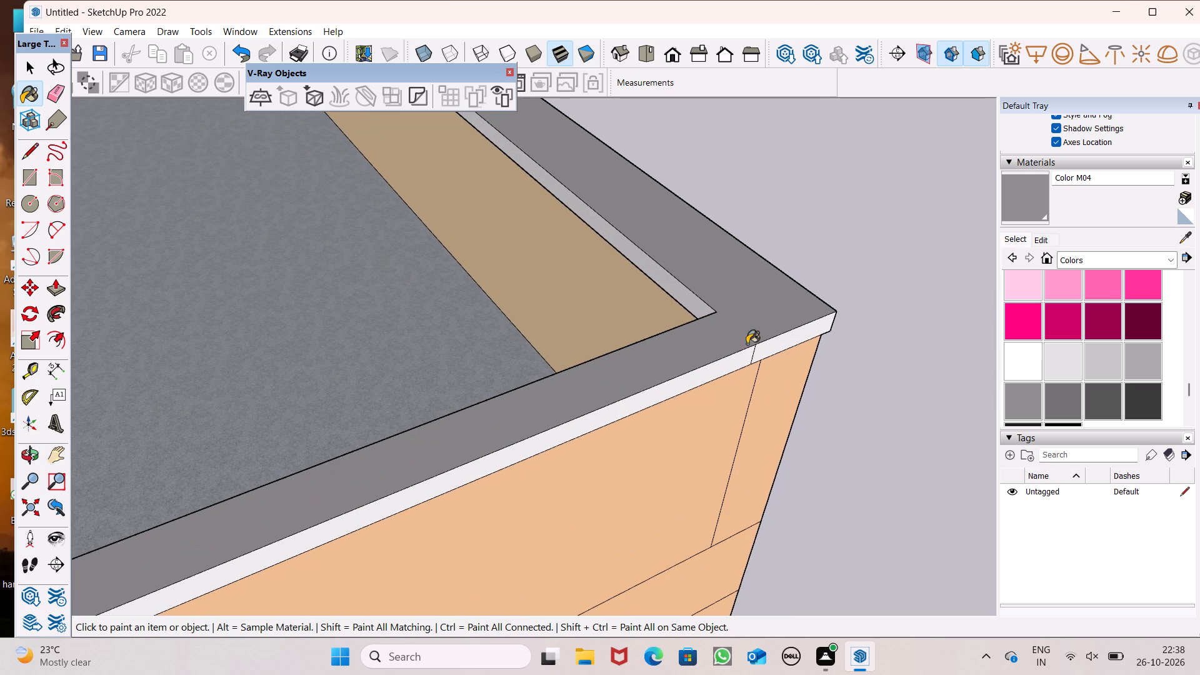
pyautogui.click(50, 89)
pyautogui.scroll(3, 774, 350)
pyautogui.moveTo(752, 348); pyautogui.dragTo(748, 360)
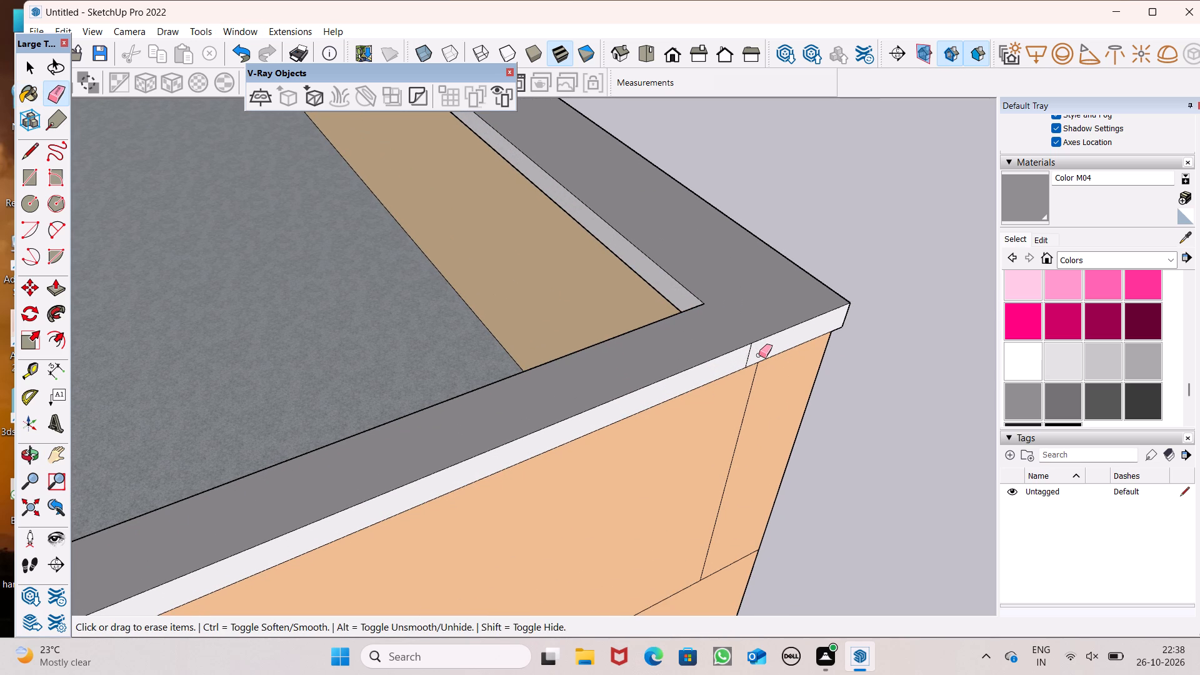
pyautogui.moveTo(754, 354); pyautogui.dragTo(743, 356)
# Paint the coping's thin inner and outer edge strips around the rear corner with Color M04.
pyautogui.click(1019, 203)
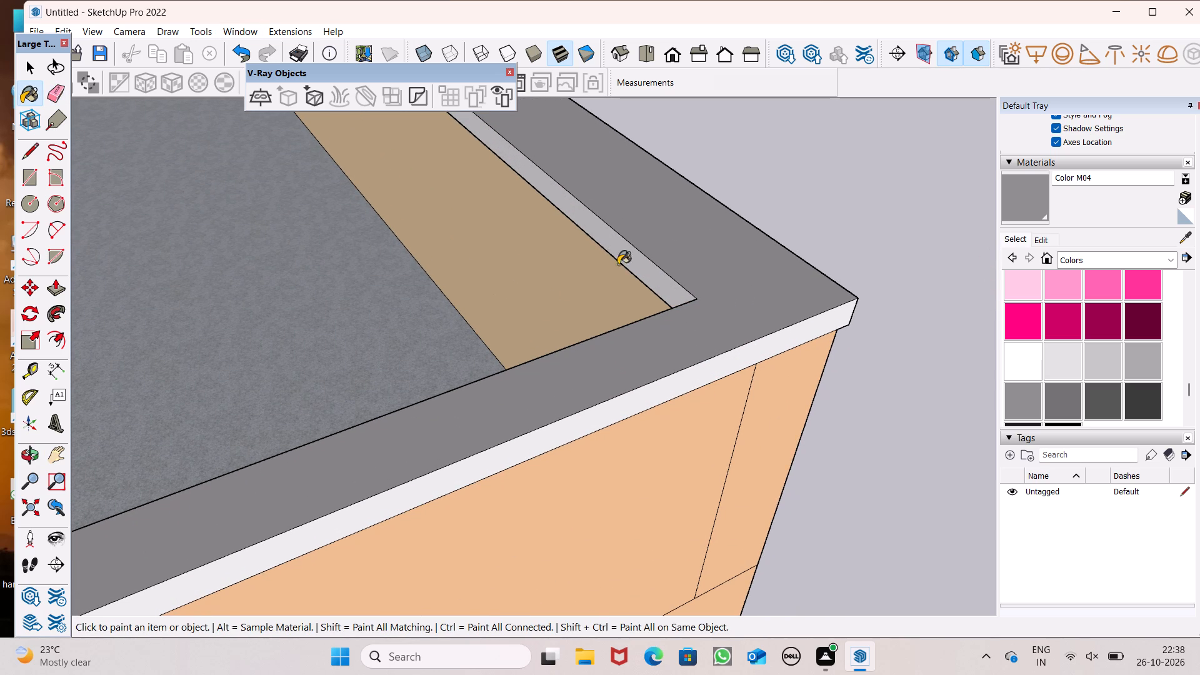
pyautogui.click(641, 264)
pyautogui.click(724, 358)
pyautogui.scroll(-5, 819, 304)
pyautogui.moveTo(820, 312); pyautogui.dragTo(253, 117, button='middle')
pyautogui.click(448, 284)
# Paint the coping's remaining inner strips and the white inner parapet wall around the roof terrace with Color M04.
pyautogui.scroll(-5, 429, 272)
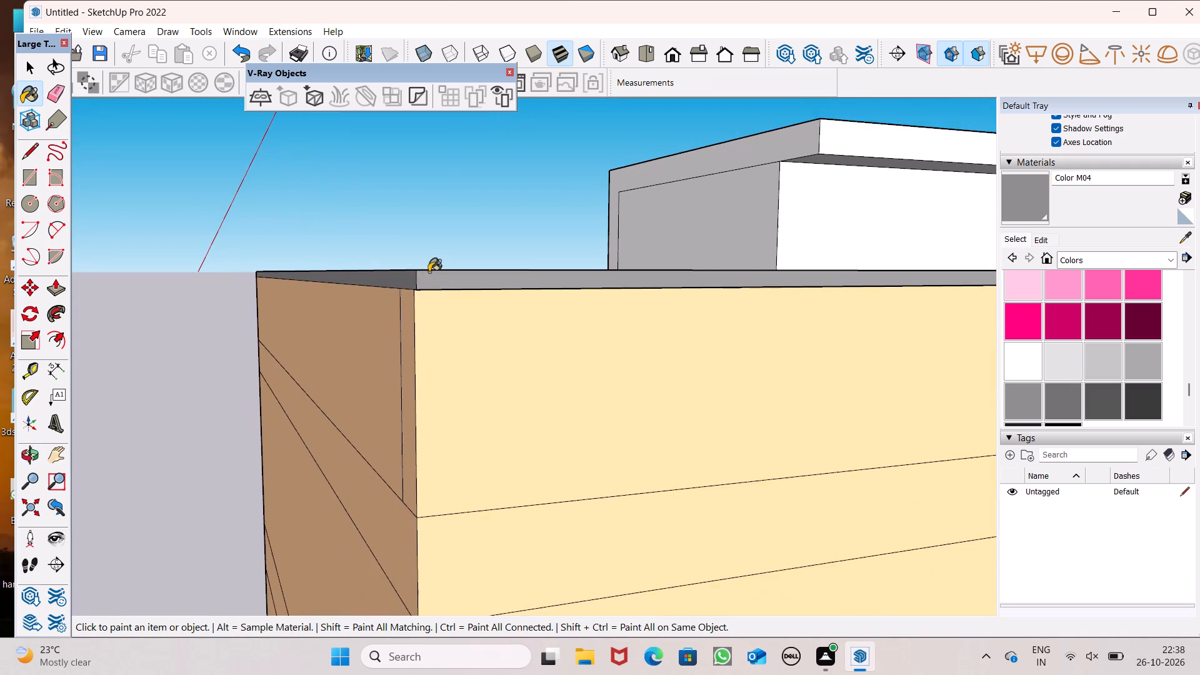
pyautogui.moveTo(398, 282); pyautogui.dragTo(426, 311, button='middle')
pyautogui.scroll(7, 304, 227)
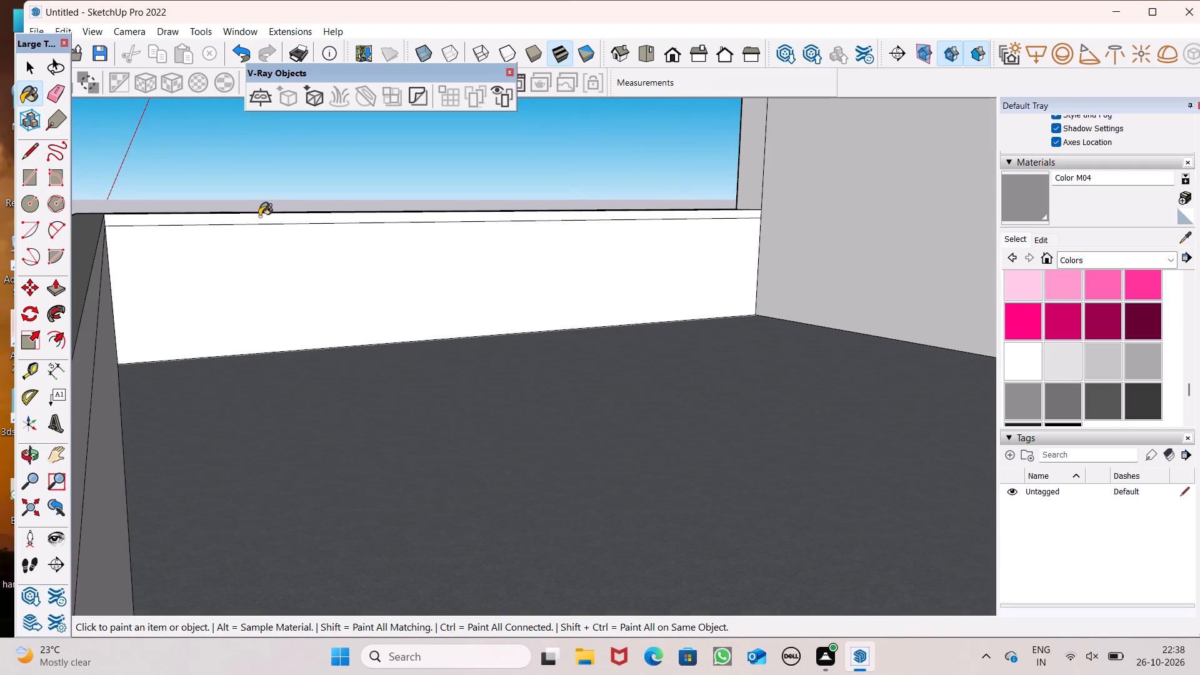
pyautogui.click(107, 219)
pyautogui.scroll(1, 149, 227)
pyautogui.moveTo(149, 227); pyautogui.dragTo(0, 222, button='middle')
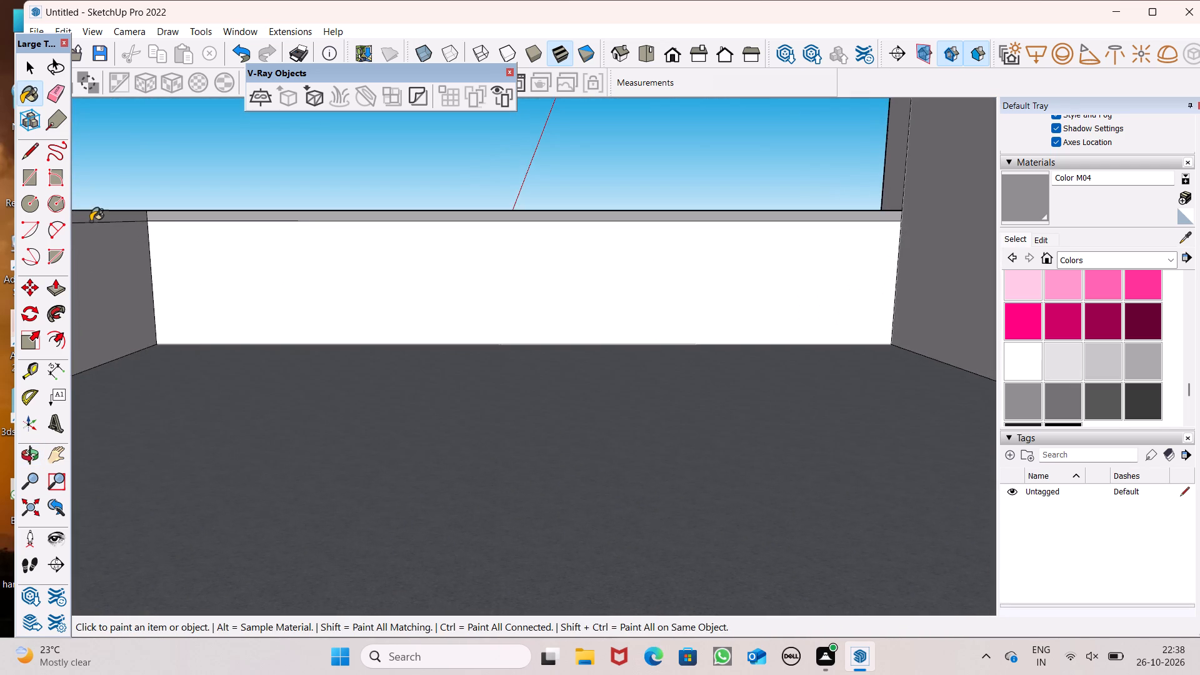
pyautogui.scroll(8, 91, 221)
pyautogui.click(106, 216)
pyautogui.scroll(1, 270, 241)
pyautogui.moveTo(270, 241); pyautogui.dragTo(336, 316, button='middle')
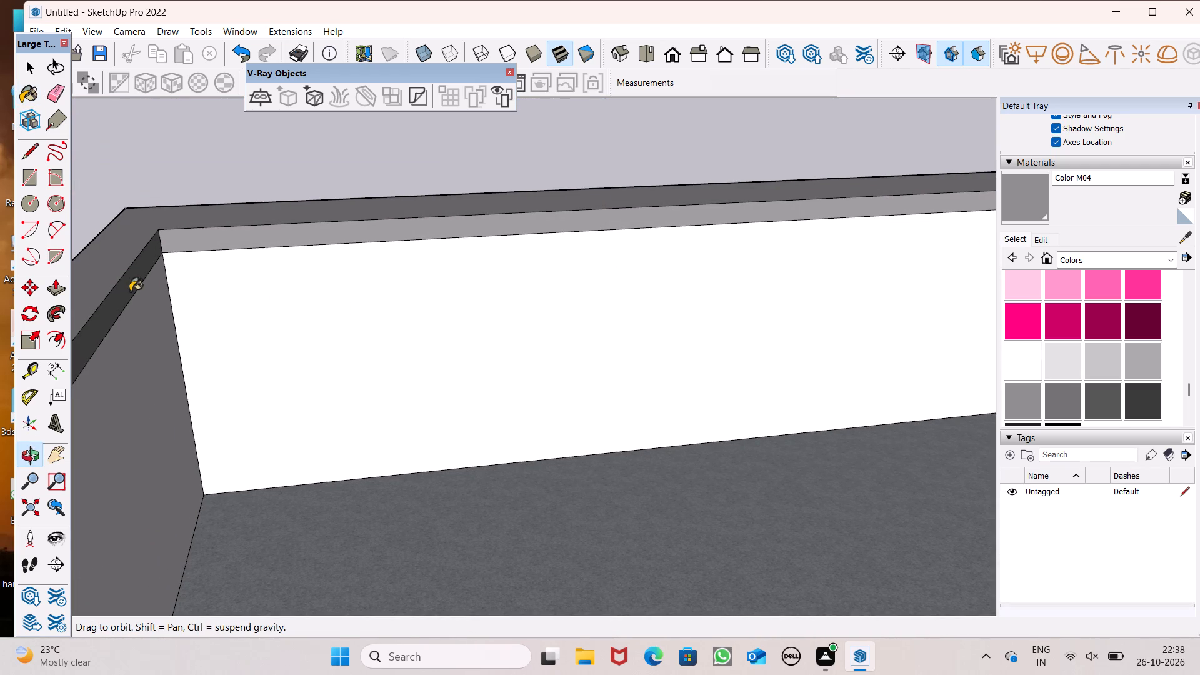
pyautogui.click(126, 287)
pyautogui.click(212, 244)
pyautogui.moveTo(234, 301); pyautogui.dragTo(228, 300)
pyautogui.click(184, 322)
pyautogui.click(167, 336)
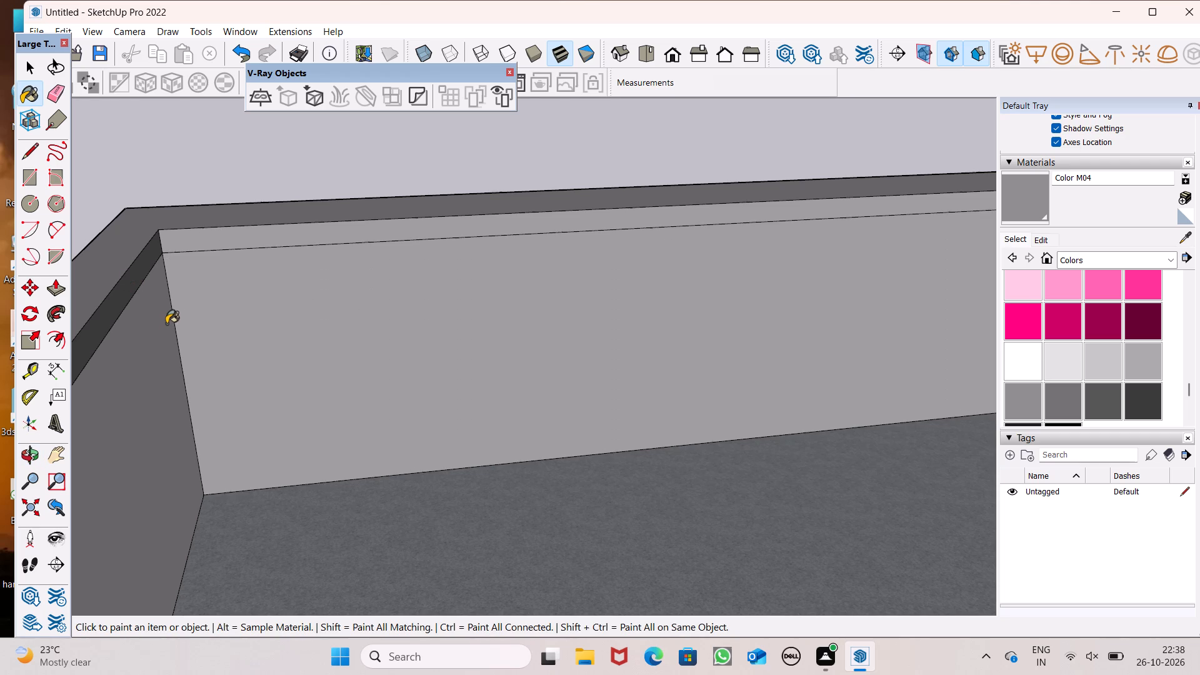
# Paint the coping's remaining white outer strip and the parapet's outer faces beside the stair tower and along the rear with Color M04.
pyautogui.moveTo(382, 277); pyautogui.dragTo(1151, 315, button='middle')
pyautogui.scroll(1, 1154, 322)
pyautogui.click(739, 361)
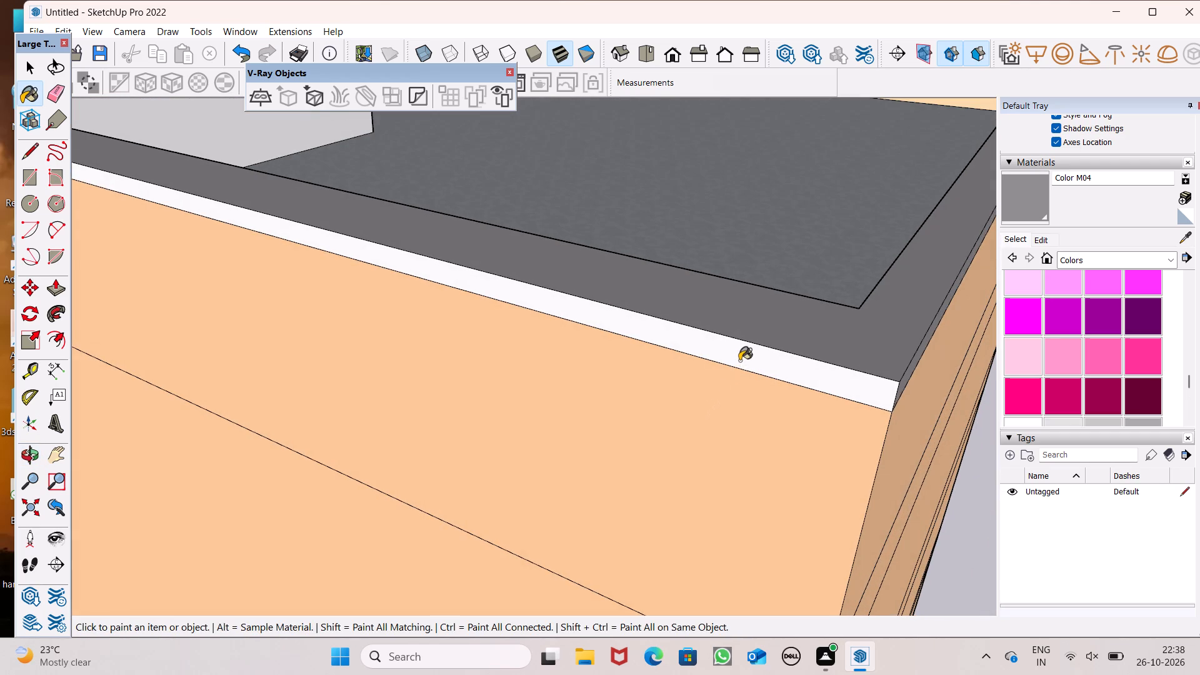
pyautogui.click(695, 411)
pyautogui.scroll(-6, 603, 328)
pyautogui.moveTo(654, 377); pyautogui.dragTo(487, 289, button='middle')
pyautogui.click(577, 319)
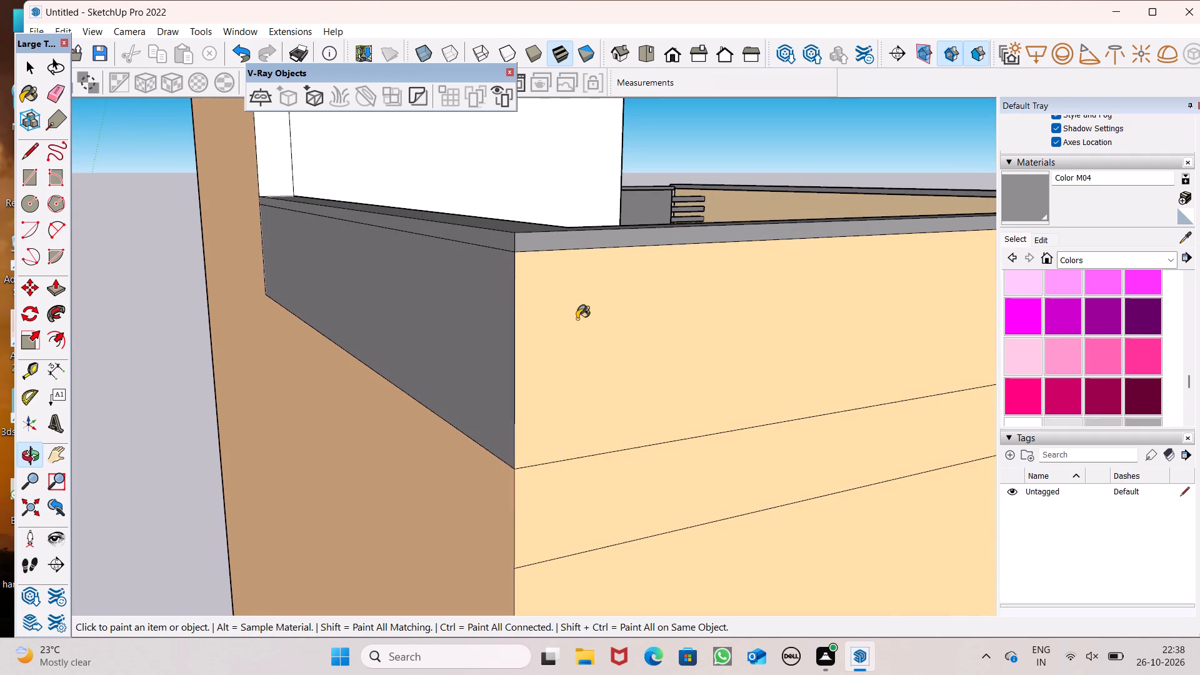
# Paint the tan inner and outer faces of the side parapet and its rear corner strip with Color M04.
pyautogui.scroll(-6, 433, 278)
pyautogui.moveTo(445, 345); pyautogui.dragTo(362, 464, button='middle')
pyautogui.scroll(-5, 614, 250)
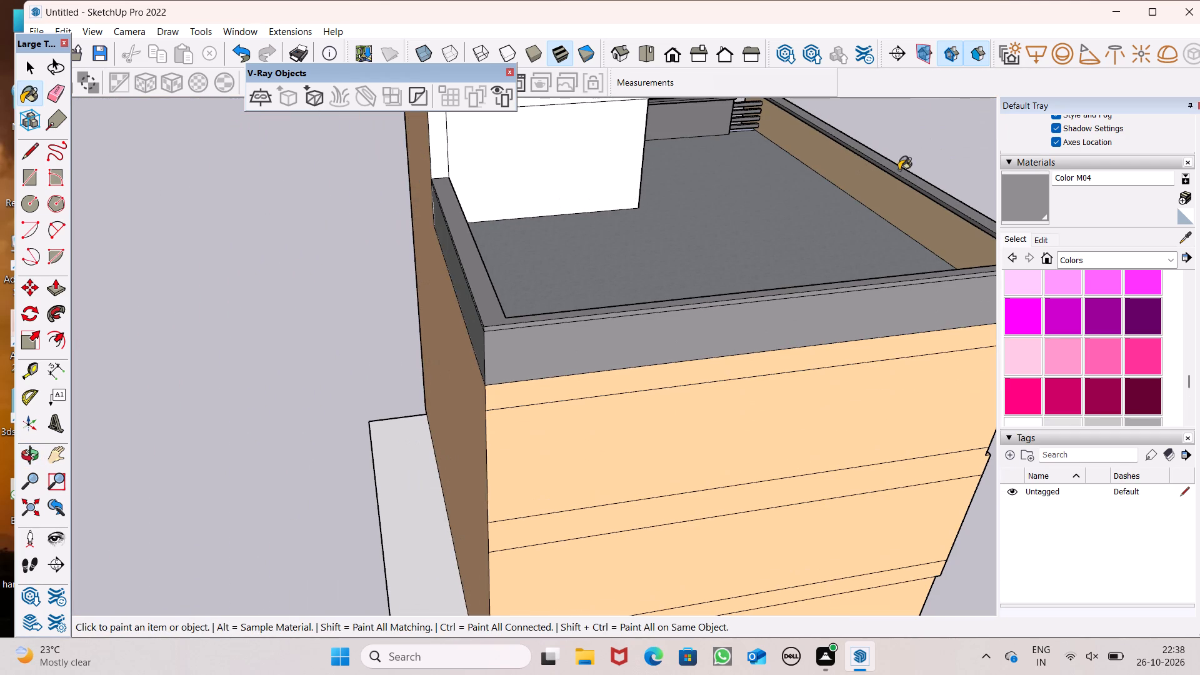
pyautogui.click(863, 206)
pyautogui.scroll(-4, 767, 164)
pyautogui.moveTo(814, 222); pyautogui.dragTo(430, 155, button='middle')
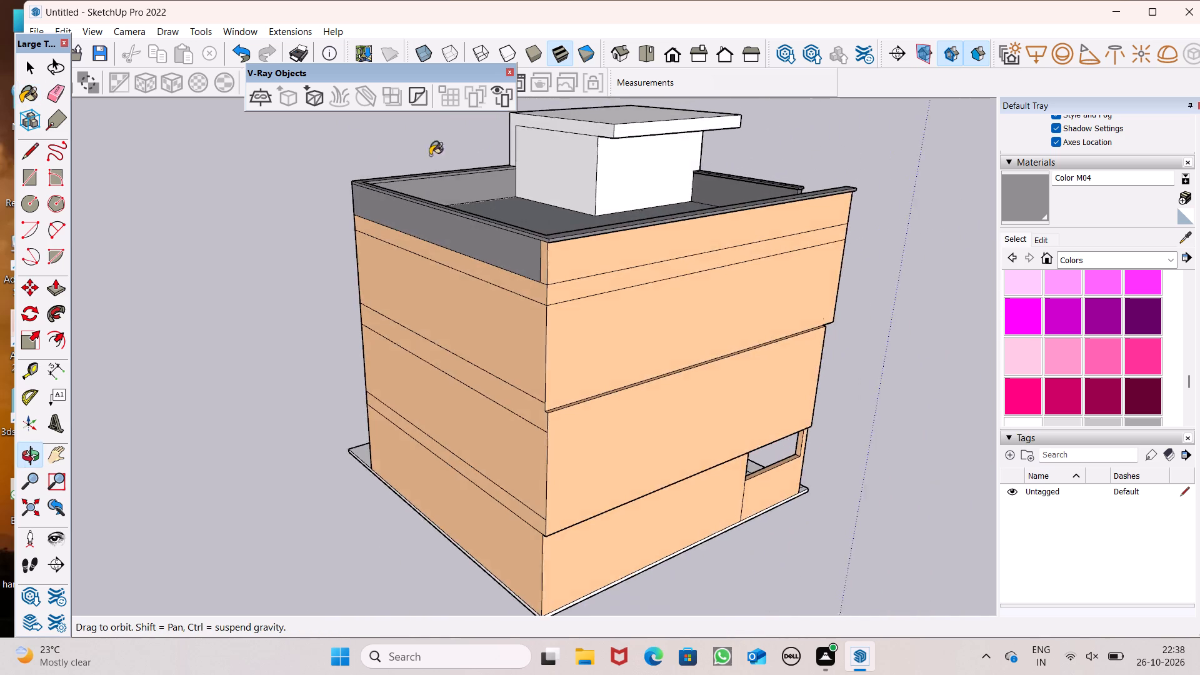
pyautogui.moveTo(430, 155); pyautogui.dragTo(430, 154, button='middle')
pyautogui.scroll(4, 574, 238)
pyautogui.click(543, 295)
pyautogui.click(519, 281)
# Erase the vertical edge separating the corner strip from the rear parapet face.
pyautogui.moveTo(523, 274); pyautogui.dragTo(682, 241, button='middle')
pyautogui.click(60, 97)
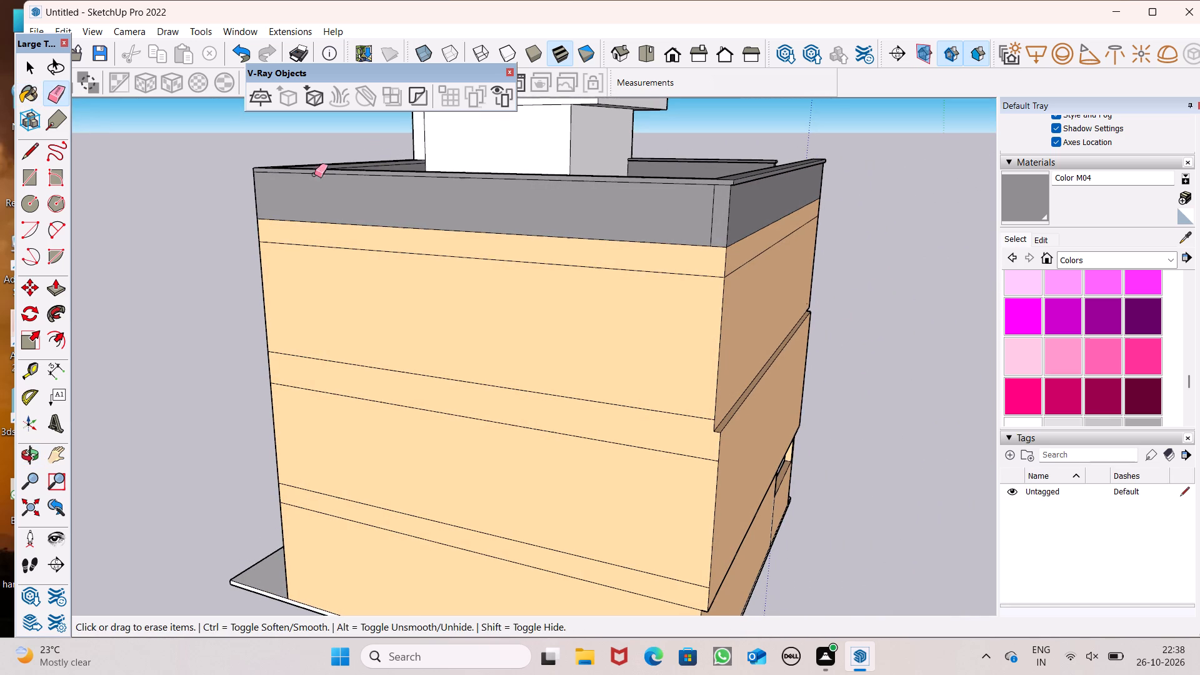
pyautogui.scroll(3, 593, 200)
pyautogui.click(760, 228)
# Erase the horizontal floor-band lines across the rear wall below the parapet.
pyautogui.scroll(-2, 657, 181)
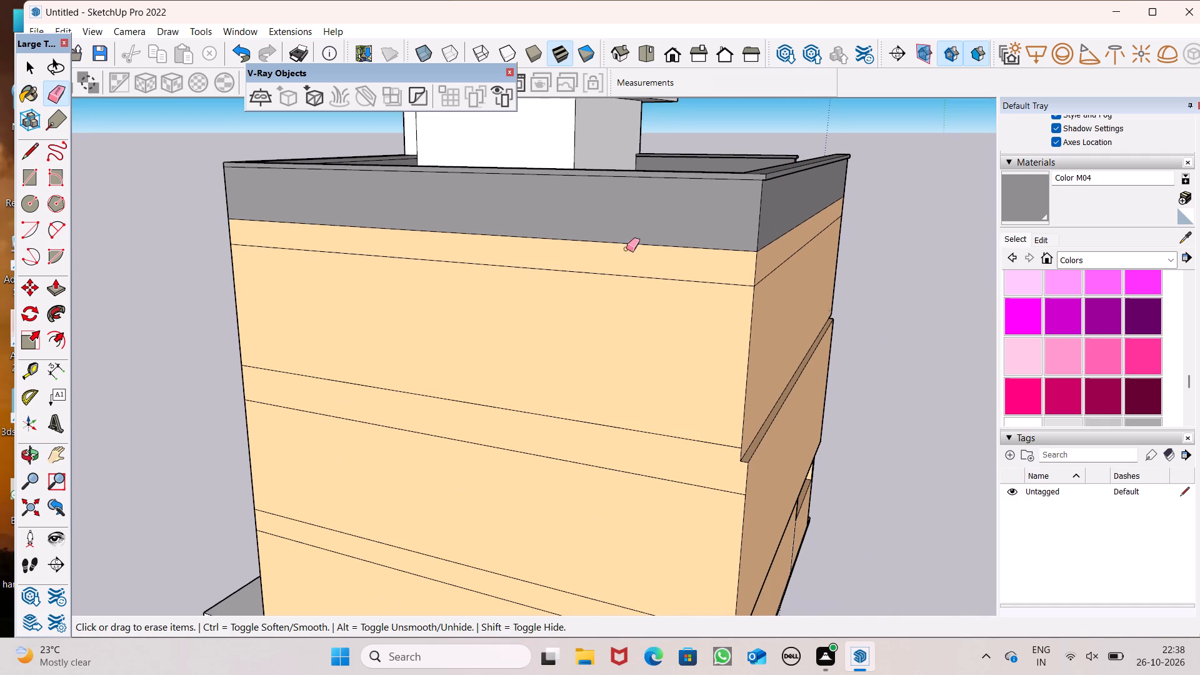
pyautogui.moveTo(623, 257); pyautogui.dragTo(584, 487)
pyautogui.moveTo(596, 392); pyautogui.dragTo(588, 451)
pyautogui.moveTo(639, 376); pyautogui.dragTo(639, 388)
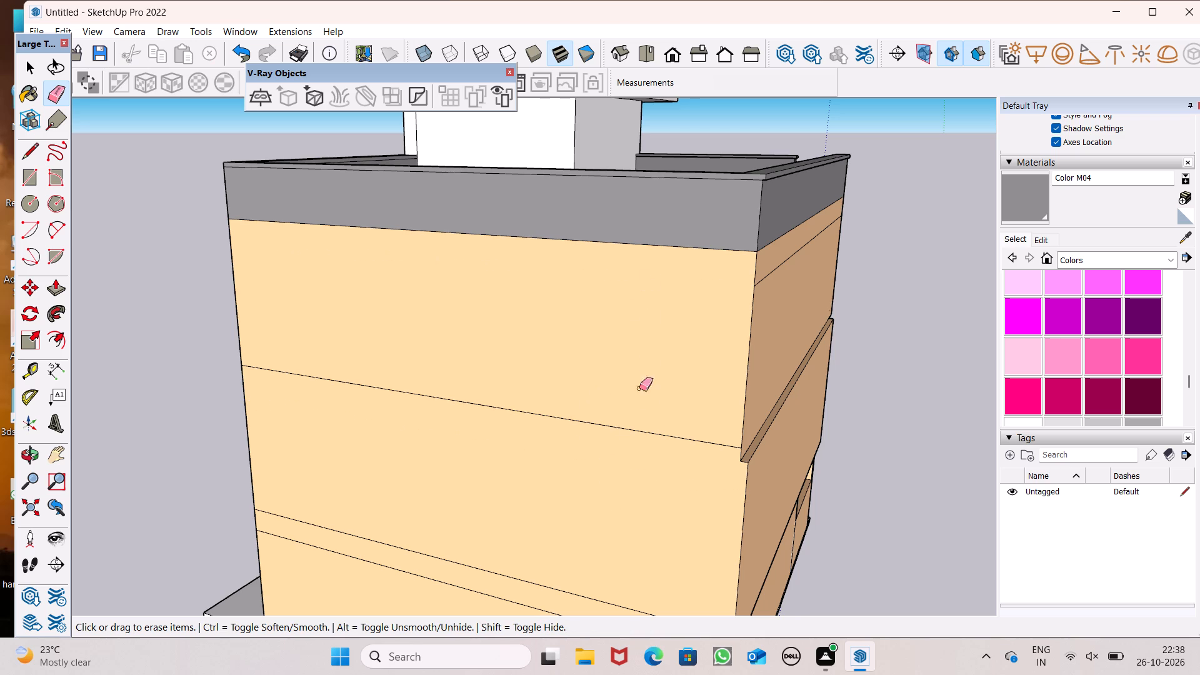
pyautogui.moveTo(639, 388); pyautogui.dragTo(623, 417)
pyautogui.scroll(-5, 644, 264)
pyautogui.moveTo(599, 455); pyautogui.dragTo(597, 511)
# Erase the horizontal band line just below the parapet on the large side wall.
pyautogui.moveTo(685, 462); pyautogui.dragTo(582, 454, button='middle')
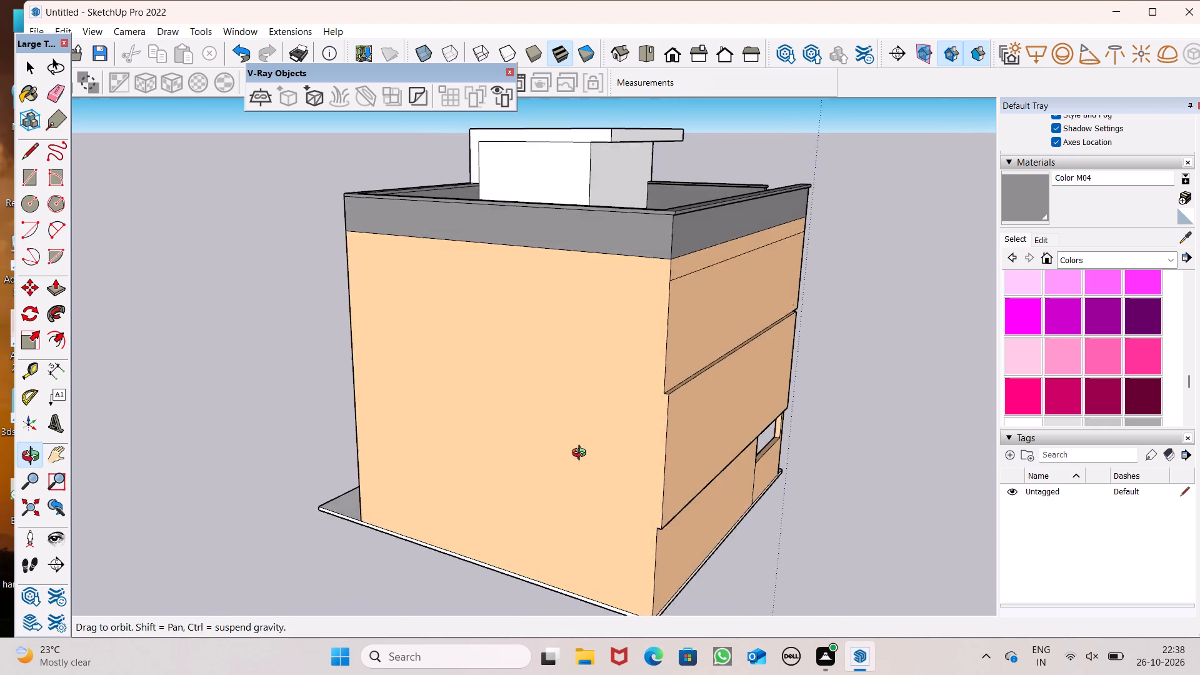
pyautogui.moveTo(582, 454); pyautogui.dragTo(403, 431, button='middle')
pyautogui.moveTo(474, 230); pyautogui.dragTo(477, 249)
# Paint the white front end of the side parapet's coping with Color M04.
pyautogui.moveTo(603, 317); pyautogui.dragTo(356, 386, button='middle')
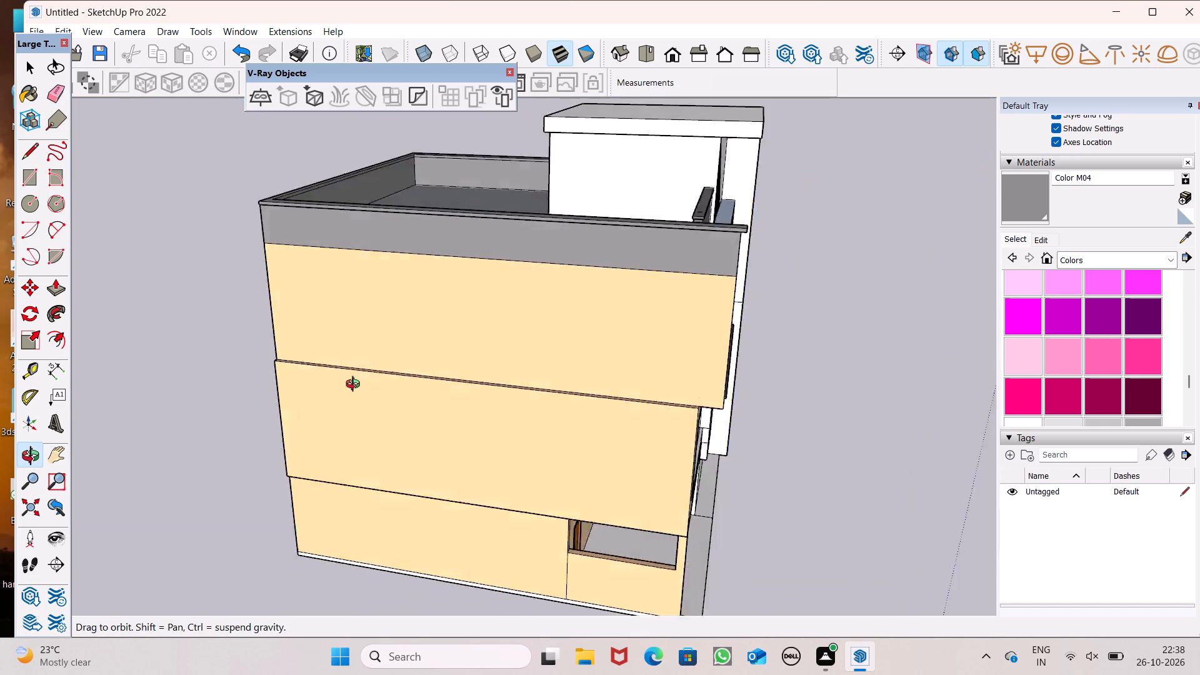
pyautogui.moveTo(356, 386); pyautogui.dragTo(95, 361, button='middle')
pyautogui.scroll(1, 95, 361)
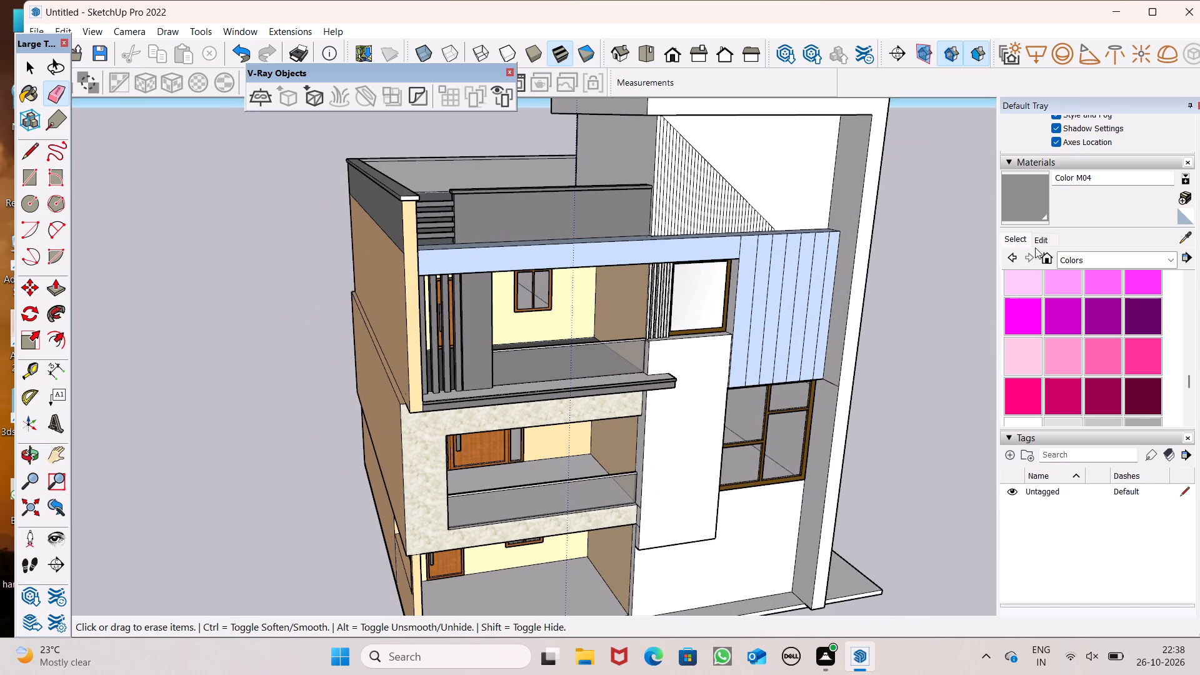
pyautogui.click(1034, 202)
pyautogui.scroll(12, 403, 211)
pyautogui.click(414, 191)
pyautogui.moveTo(459, 212); pyautogui.dragTo(182, 241, button='middle')
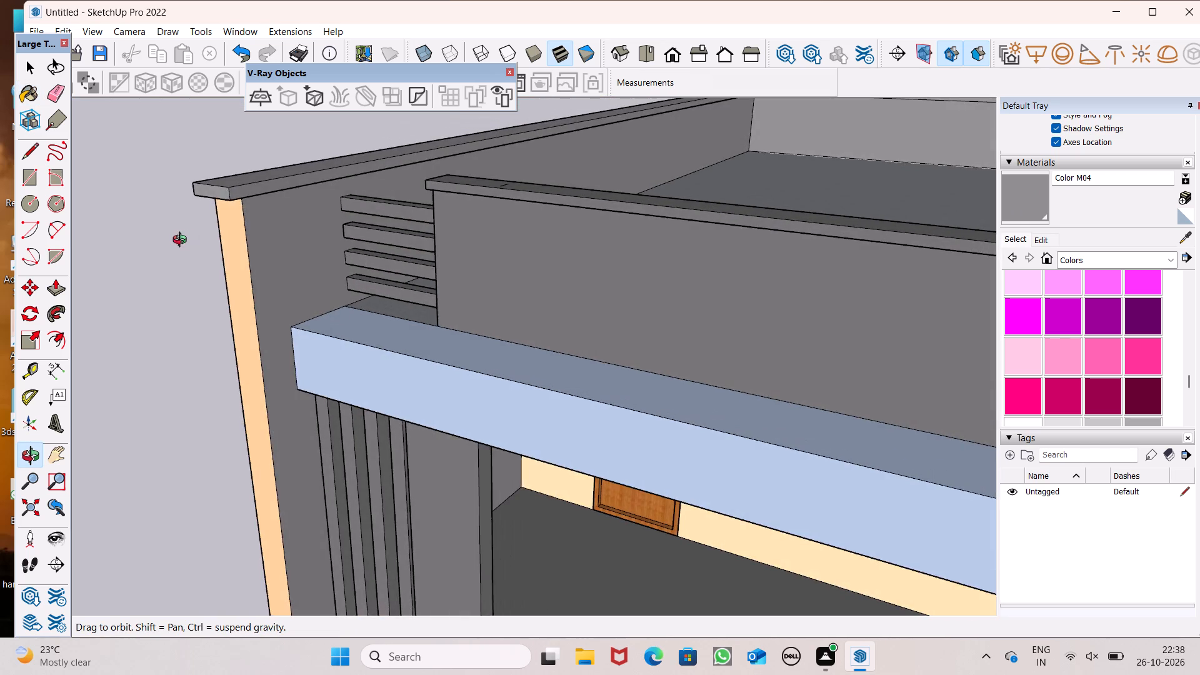
# Paint the tall white projecting front panel beside the balconies with Stone Brushed Khaki from the Stone collection.
pyautogui.moveTo(182, 241); pyautogui.dragTo(333, 185, button='middle')
pyautogui.scroll(1, 366, 177)
pyautogui.scroll(-8, 404, 171)
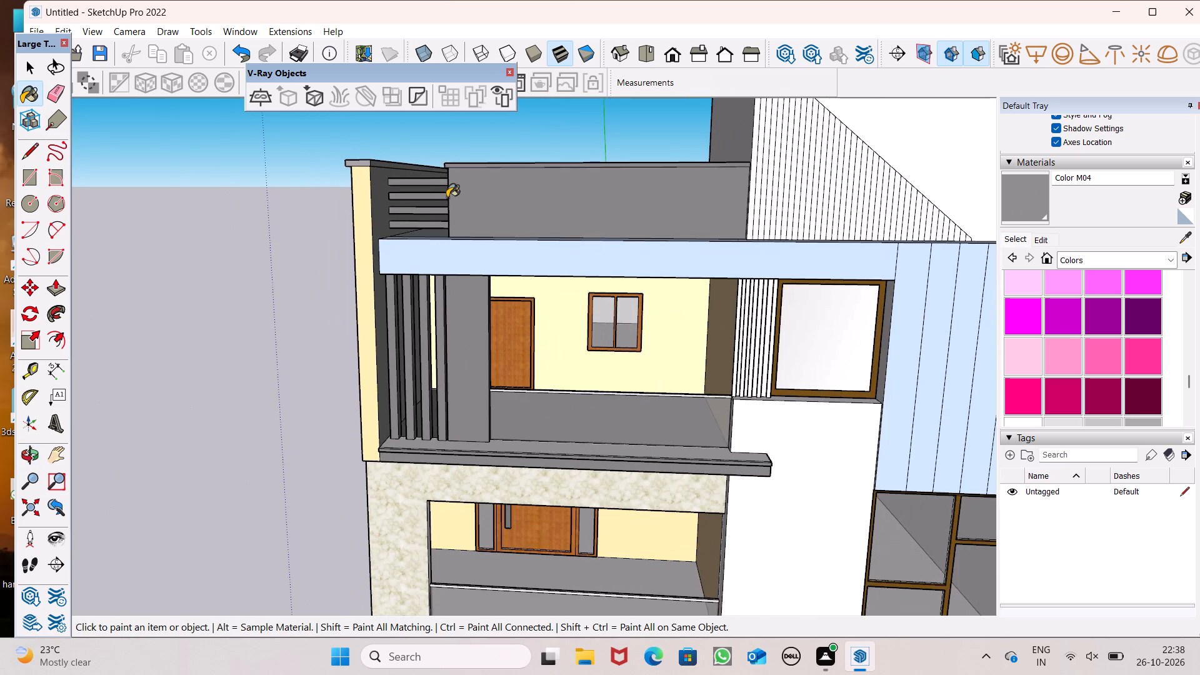
pyautogui.scroll(-3, 447, 197)
pyautogui.moveTo(502, 258); pyautogui.dragTo(543, 312, button='middle')
pyautogui.scroll(-3, 460, 190)
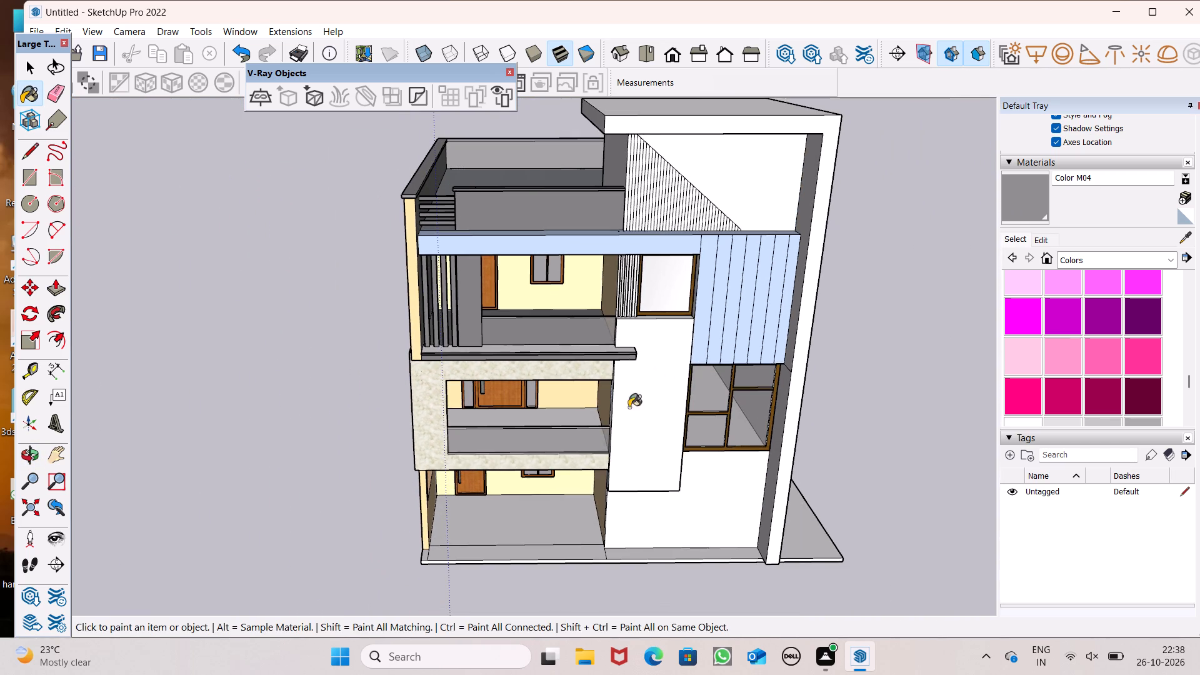
pyautogui.moveTo(603, 437); pyautogui.dragTo(605, 322, button='middle')
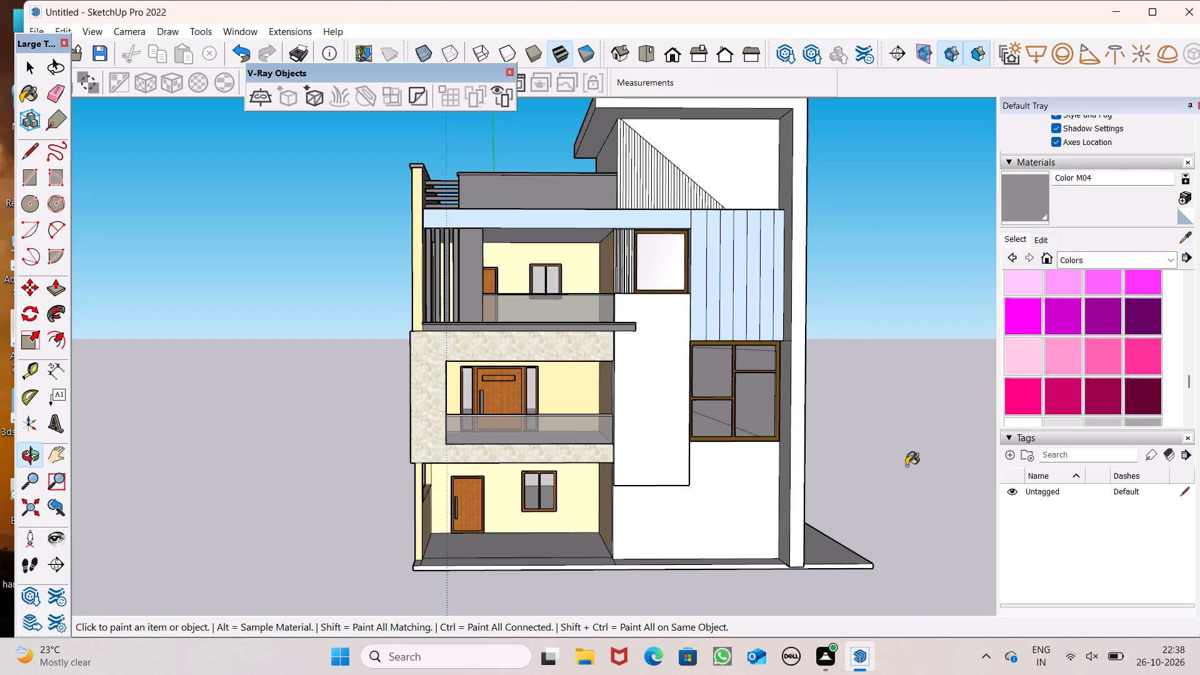
pyautogui.click(1097, 259)
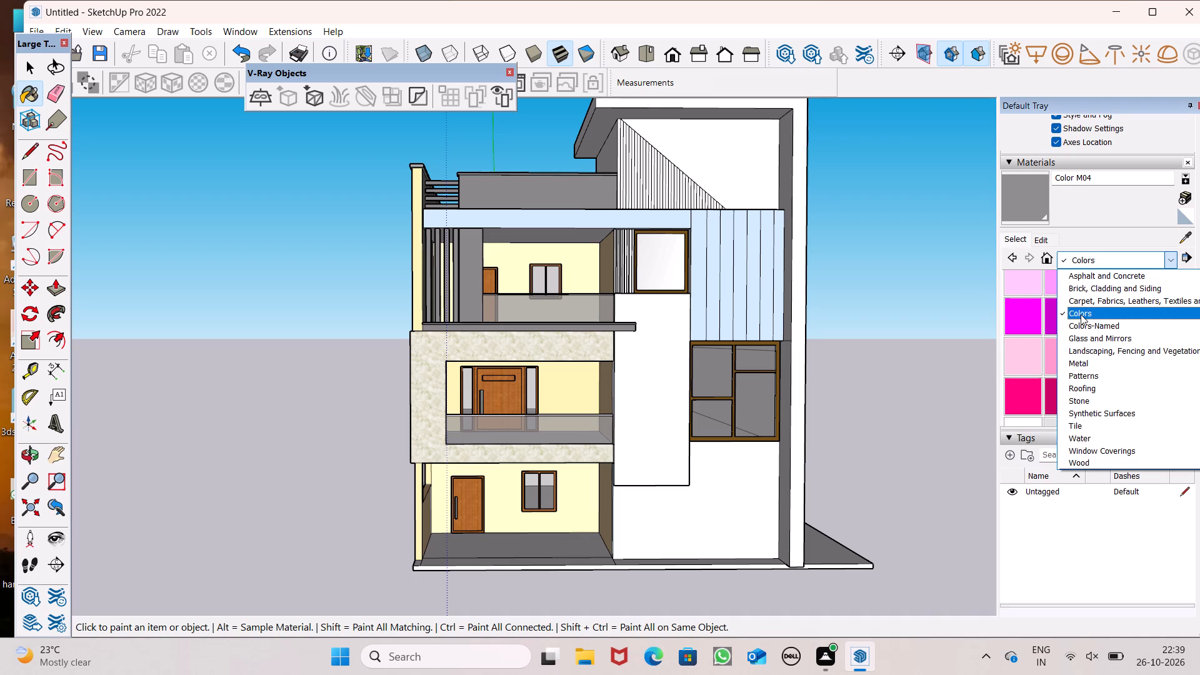
pyautogui.click(1087, 398)
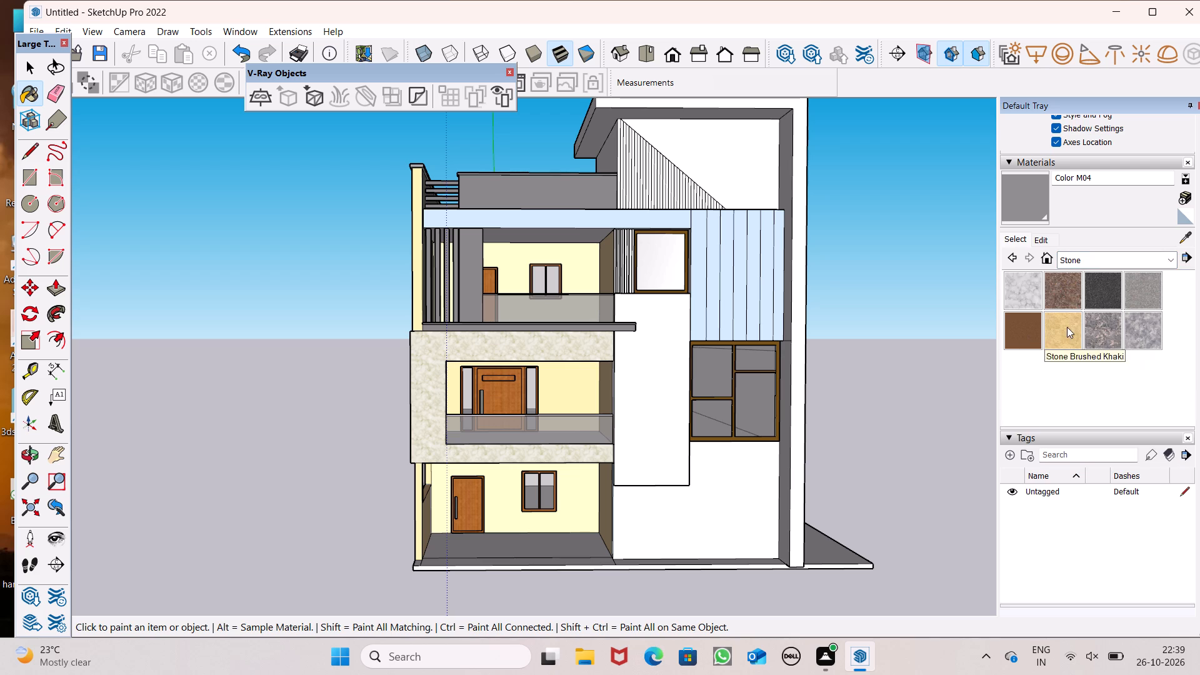
pyautogui.click(1067, 326)
pyautogui.click(674, 399)
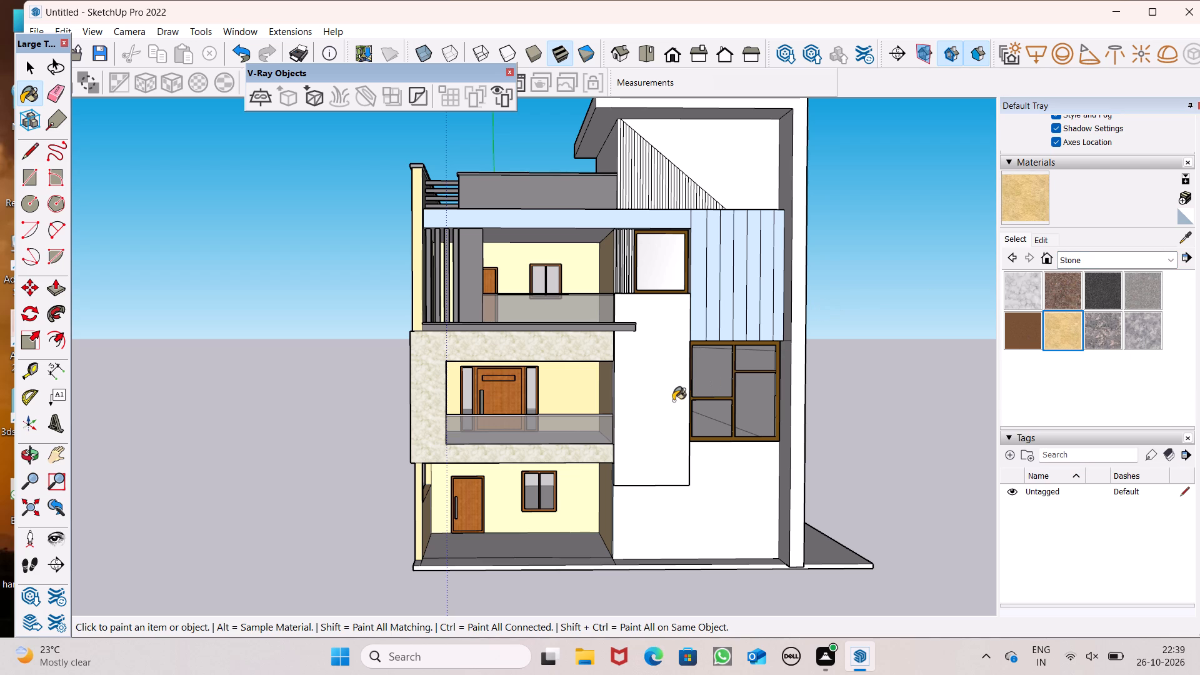
# Adjust the Stone Brushed Khaki material's colour to green 190 and blue 149.
pyautogui.scroll(3, 672, 401)
pyautogui.moveTo(678, 402); pyautogui.dragTo(680, 447, button='middle')
pyautogui.scroll(1, 680, 447)
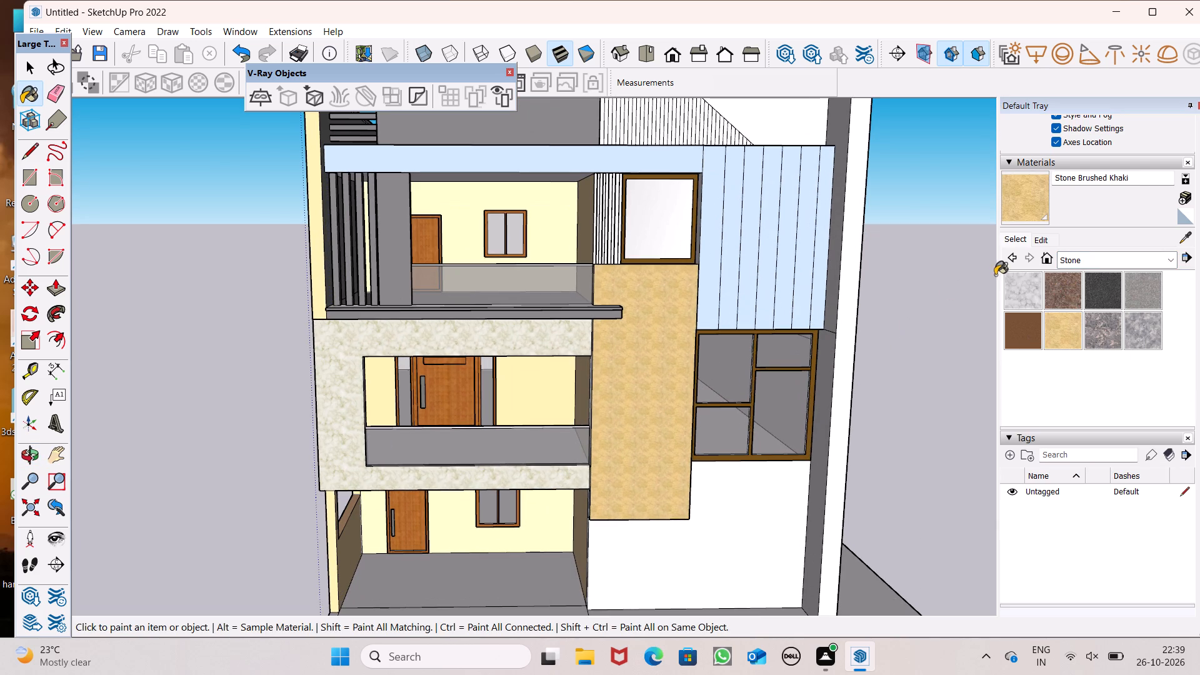
pyautogui.click(1042, 237)
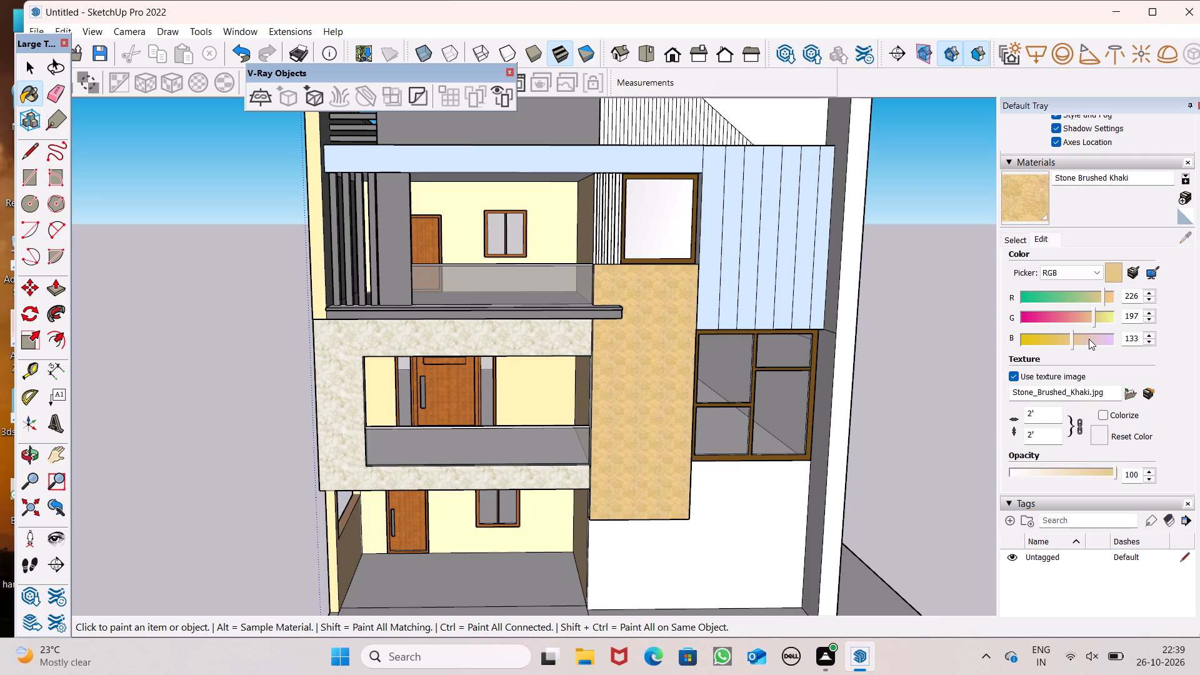
pyautogui.moveTo(1076, 339); pyautogui.dragTo(1080, 336)
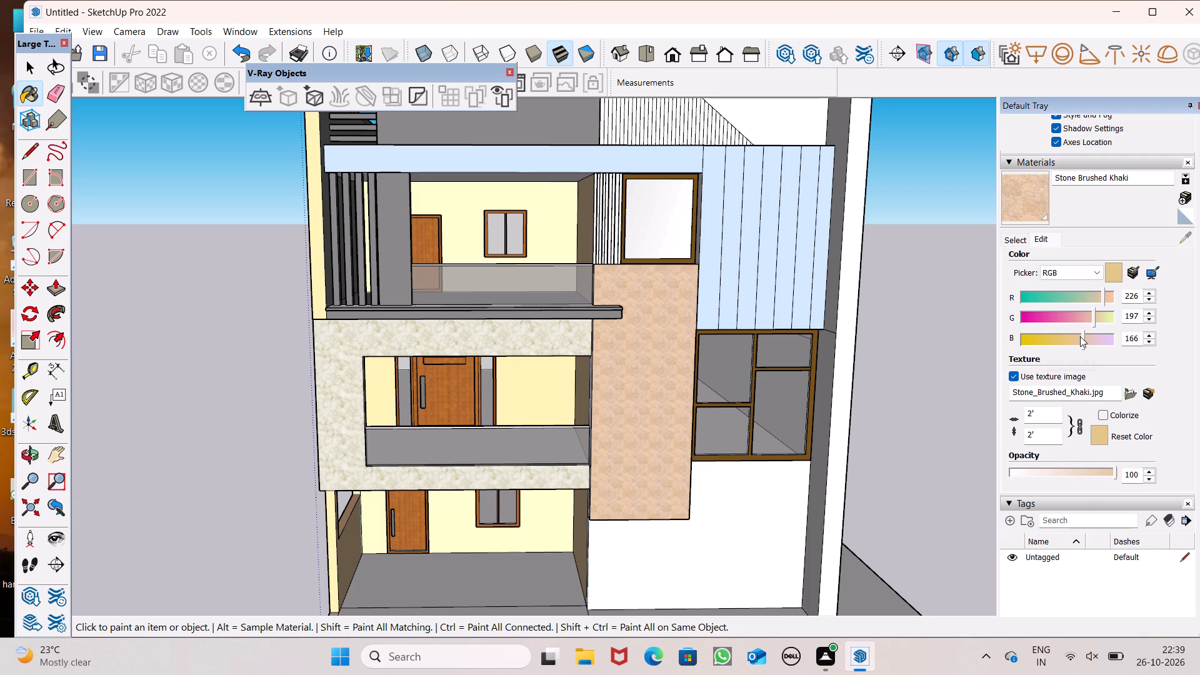
pyautogui.moveTo(1080, 336); pyautogui.dragTo(1064, 346)
pyautogui.moveTo(1062, 337); pyautogui.dragTo(1069, 335)
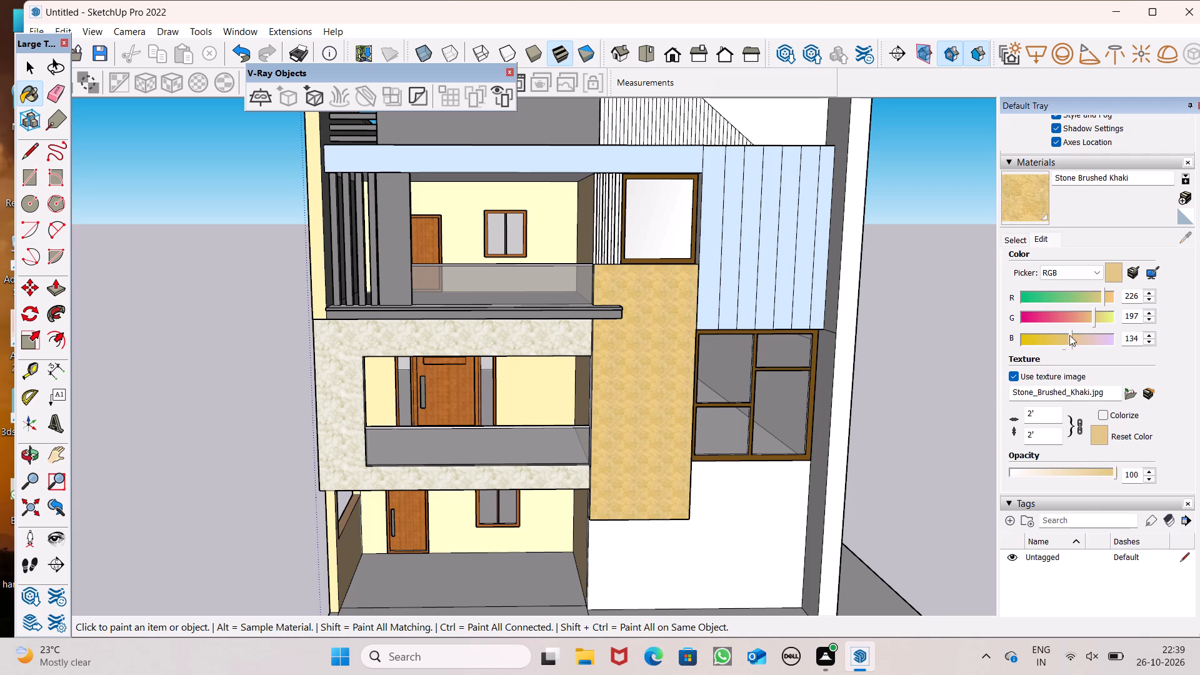
pyautogui.moveTo(1069, 335); pyautogui.dragTo(1074, 331)
pyautogui.click(1091, 316)
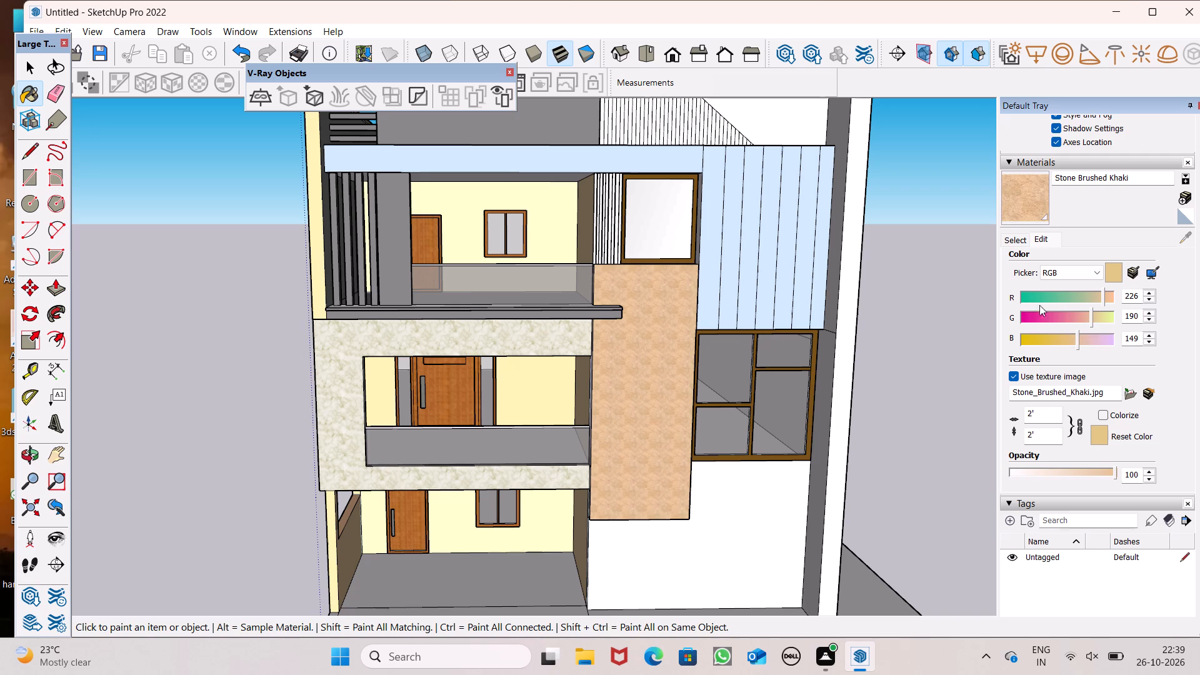
# Paint the narrow top ledge of the projecting panel, below the upper window, with Stone Brushed Khaki.
pyautogui.scroll(-3, 779, 283)
pyautogui.moveTo(812, 381); pyautogui.dragTo(744, 406, button='middle')
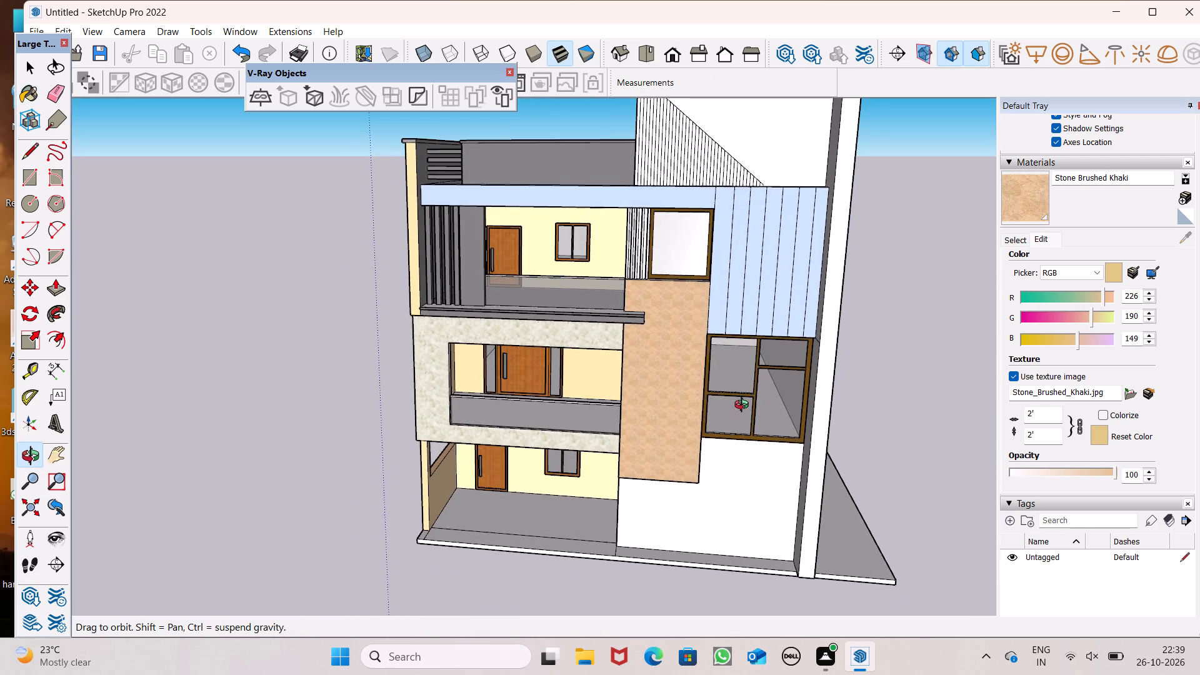
pyautogui.moveTo(744, 406); pyautogui.dragTo(769, 502, button='middle')
pyautogui.scroll(7, 725, 338)
pyautogui.click(649, 297)
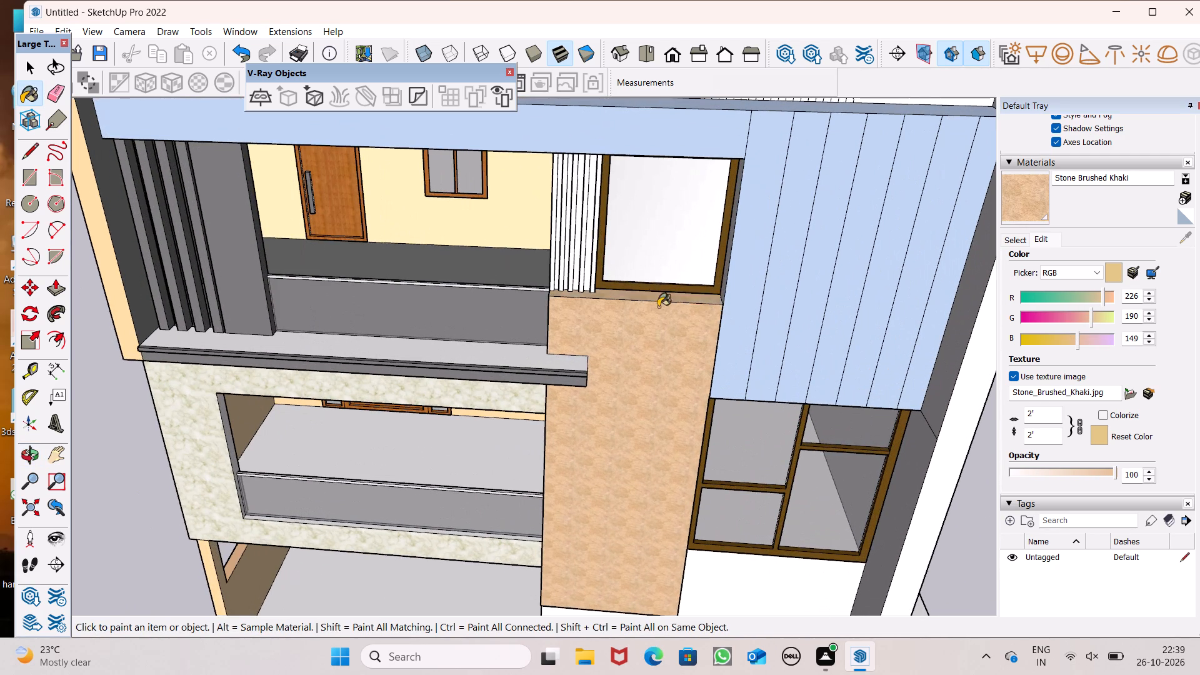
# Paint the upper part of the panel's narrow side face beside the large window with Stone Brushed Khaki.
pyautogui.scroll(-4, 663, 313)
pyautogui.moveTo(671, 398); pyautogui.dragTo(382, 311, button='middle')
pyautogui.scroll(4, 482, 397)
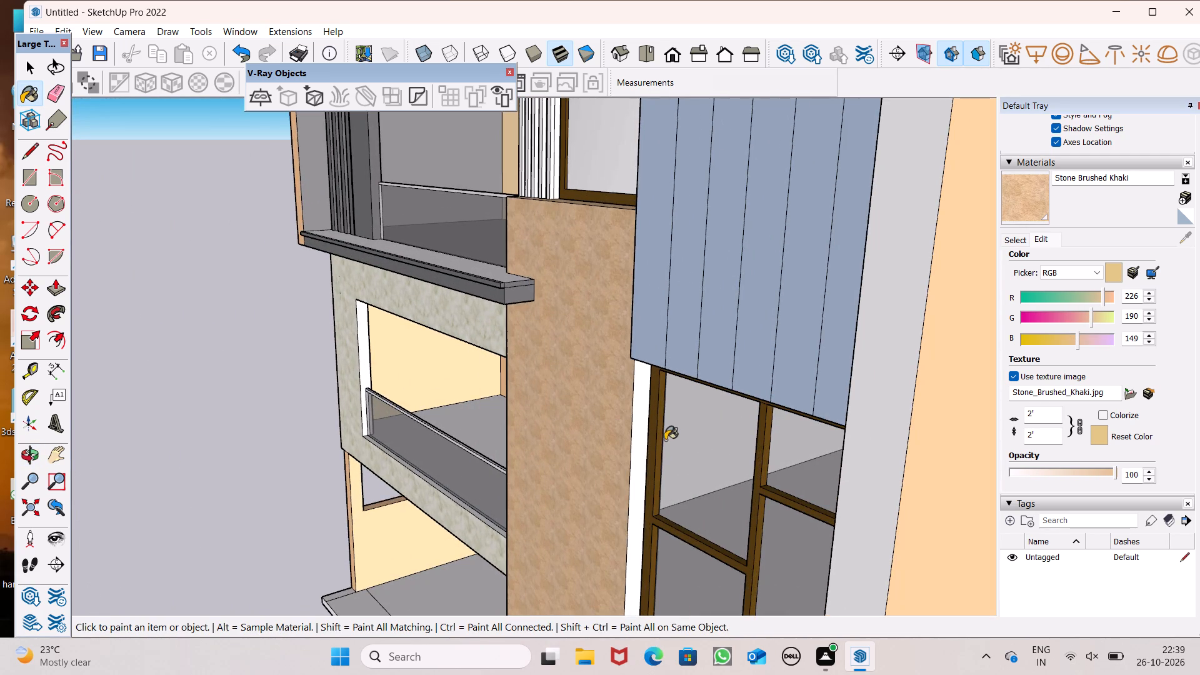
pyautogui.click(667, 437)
# Erase the short edge dividing the panel's window-side face near its lower end.
pyautogui.scroll(-8, 695, 307)
pyautogui.moveTo(665, 490); pyautogui.dragTo(695, 314, button='middle')
pyautogui.scroll(4, 735, 486)
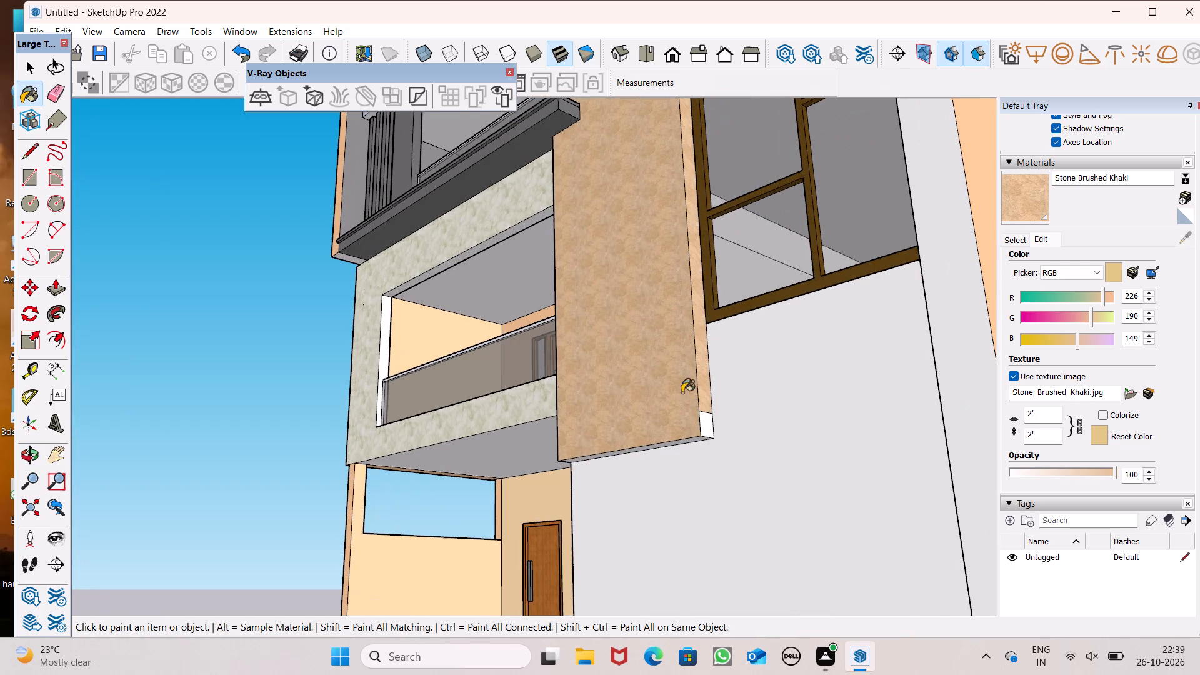
pyautogui.click(57, 96)
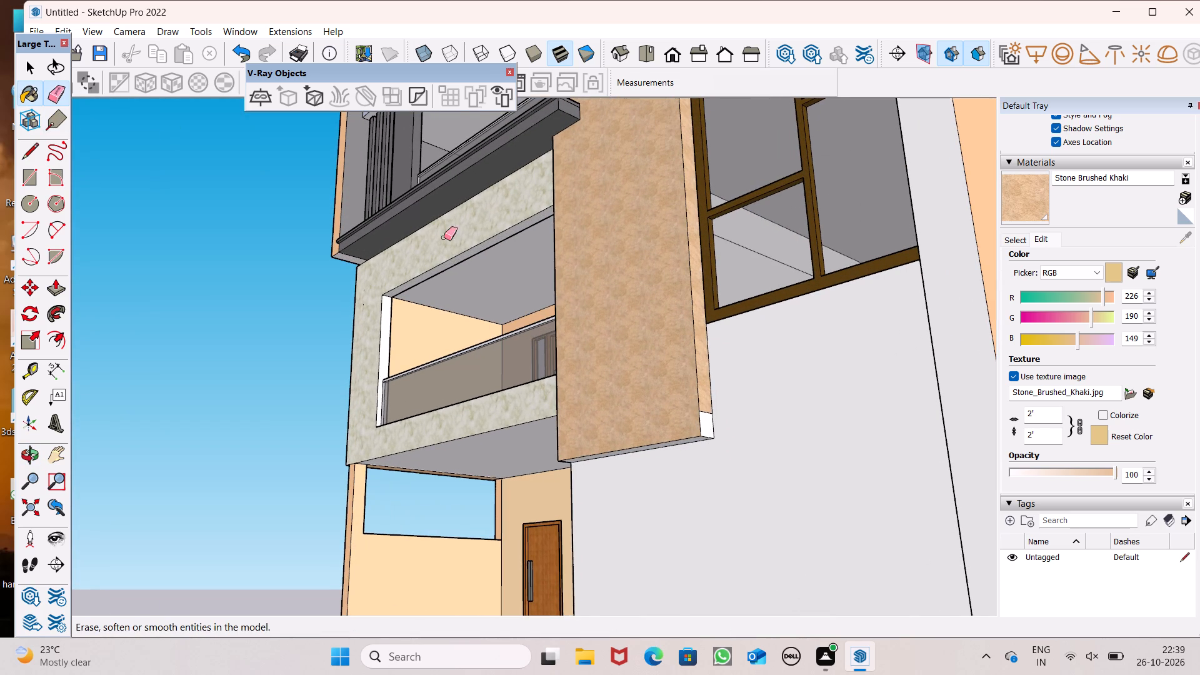
pyautogui.click(706, 409)
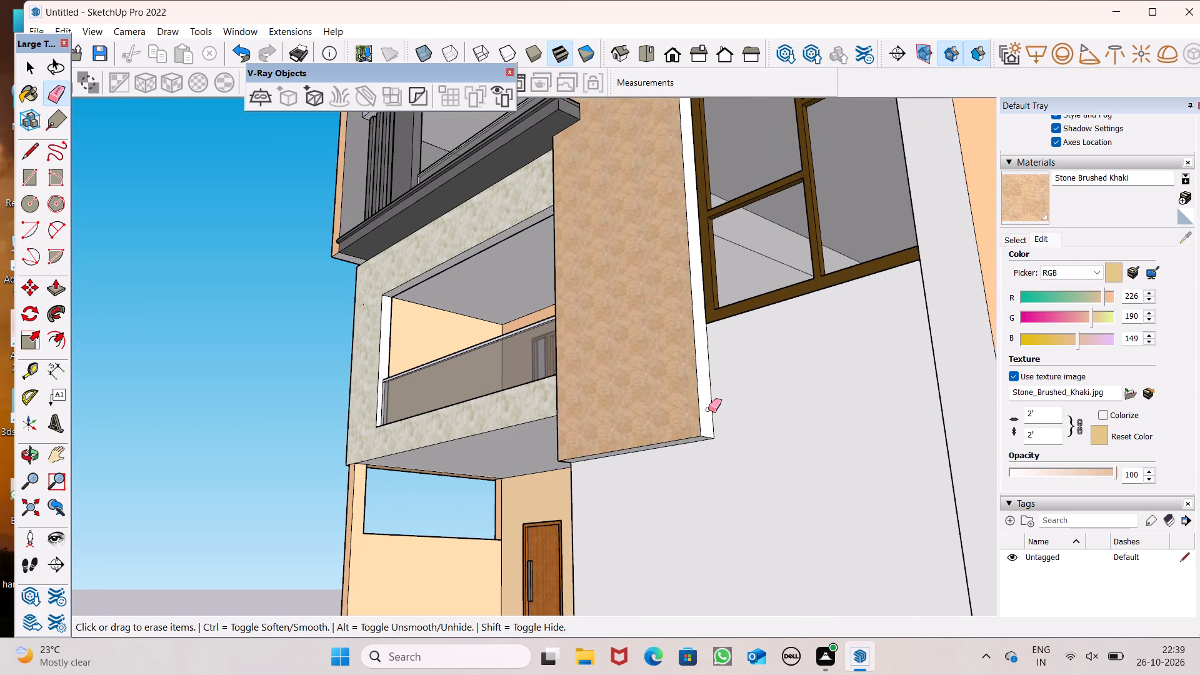
# Paint the panel's whole window-side face with Stone Brushed Khaki.
pyautogui.click(1034, 194)
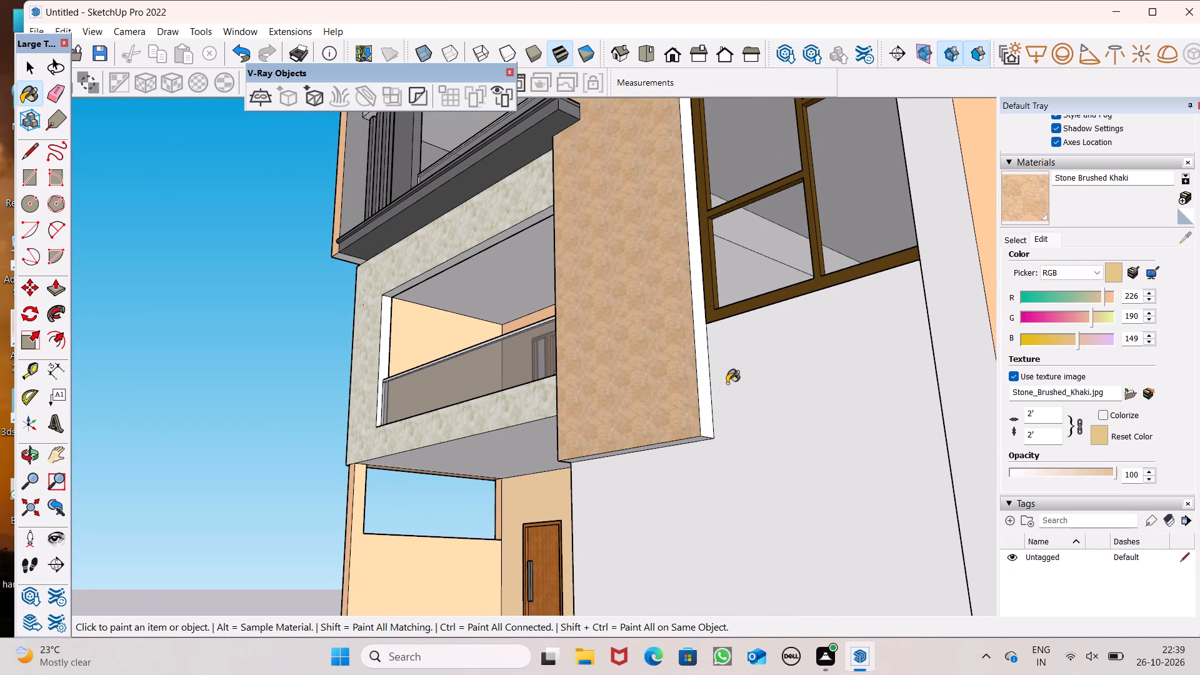
pyautogui.scroll(5, 717, 389)
pyautogui.click(700, 403)
# Paint the underside of the projecting panel with Stone Brushed Khaki, undoing the stray paint on the adjoining wall.
pyautogui.scroll(-5, 696, 384)
pyautogui.moveTo(697, 422); pyautogui.dragTo(720, 332, button='middle')
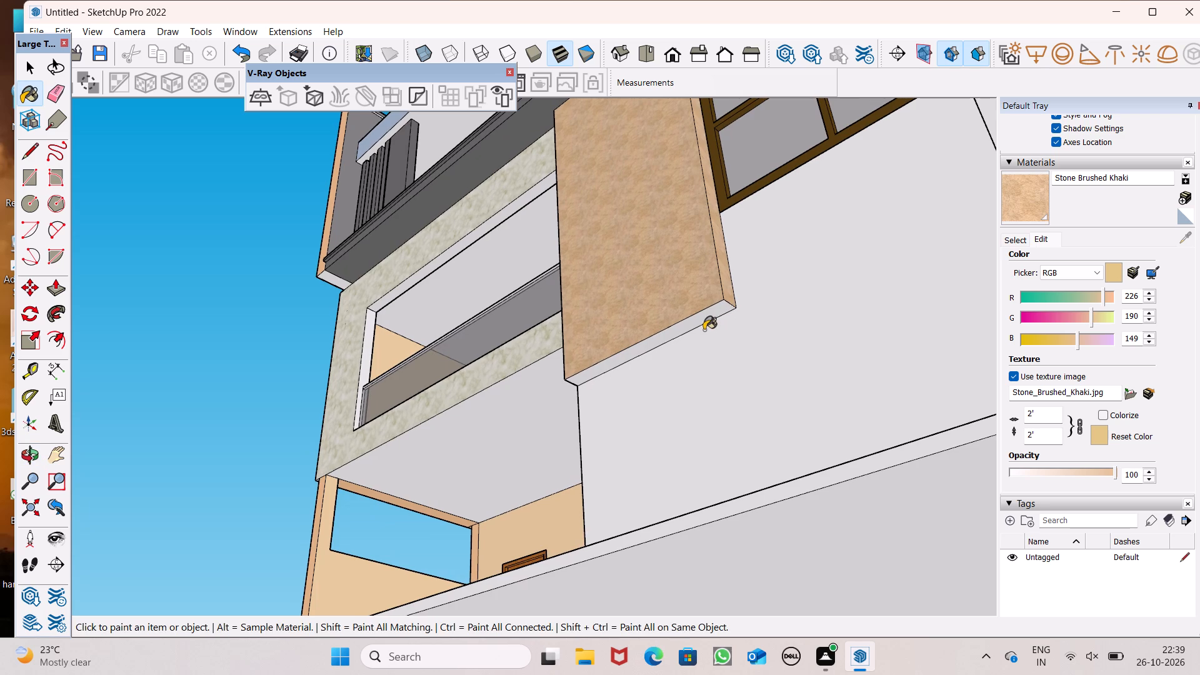
pyautogui.click(706, 324)
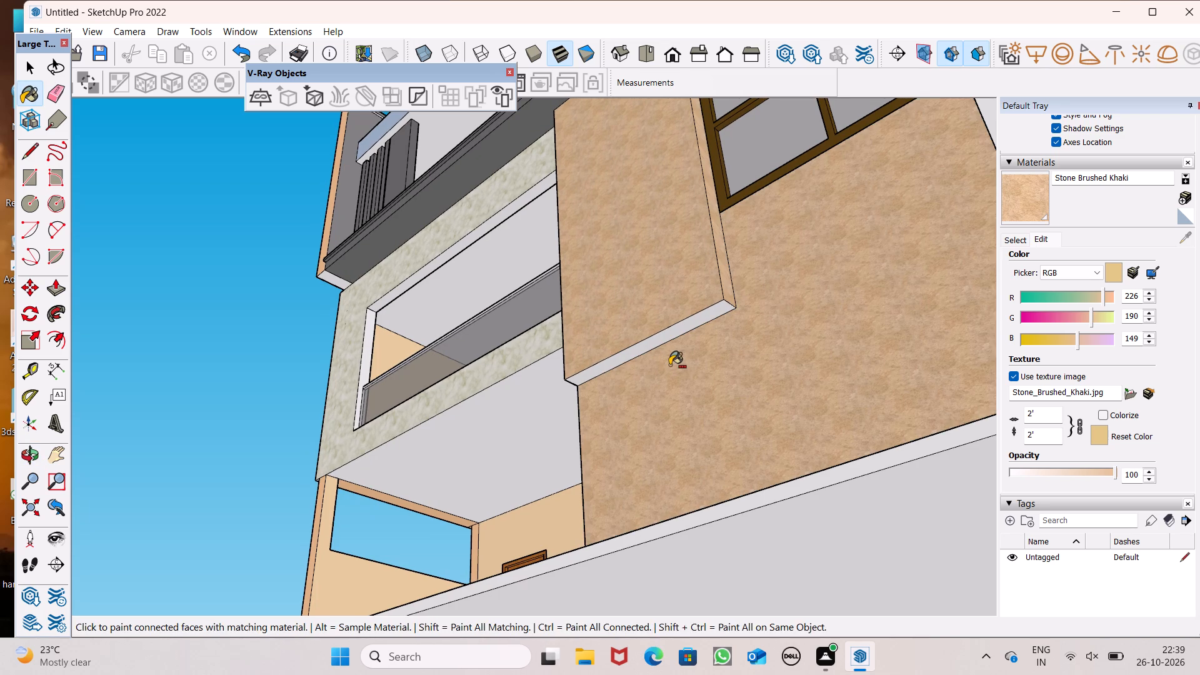
pyautogui.hotkey('ctrl', 'z')
pyautogui.scroll(3, 672, 351)
pyautogui.click(682, 328)
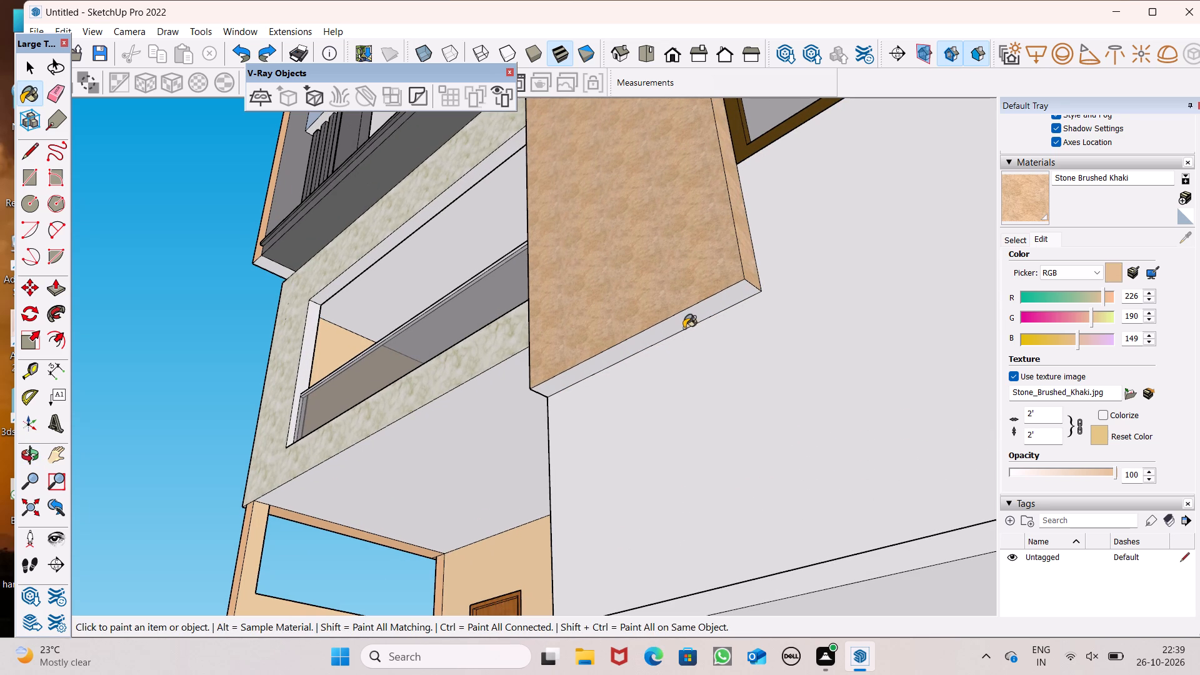
# Paint all segments of the panel's balcony-side face with Stone Brushed Khaki, down to its lower end.
pyautogui.moveTo(684, 335); pyautogui.dragTo(1166, 439, button='middle')
pyautogui.moveTo(713, 384); pyautogui.dragTo(764, 418, button='middle')
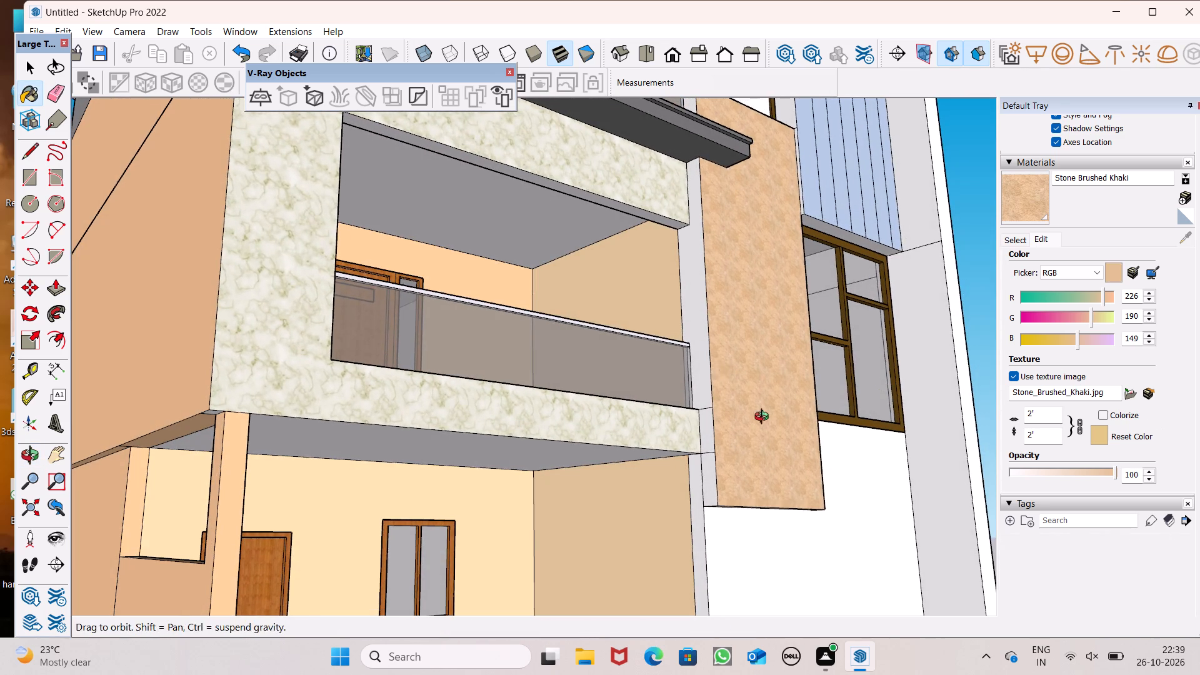
pyautogui.moveTo(764, 418); pyautogui.dragTo(792, 426, button='middle')
pyautogui.click(723, 402)
pyautogui.click(719, 441)
pyautogui.click(714, 482)
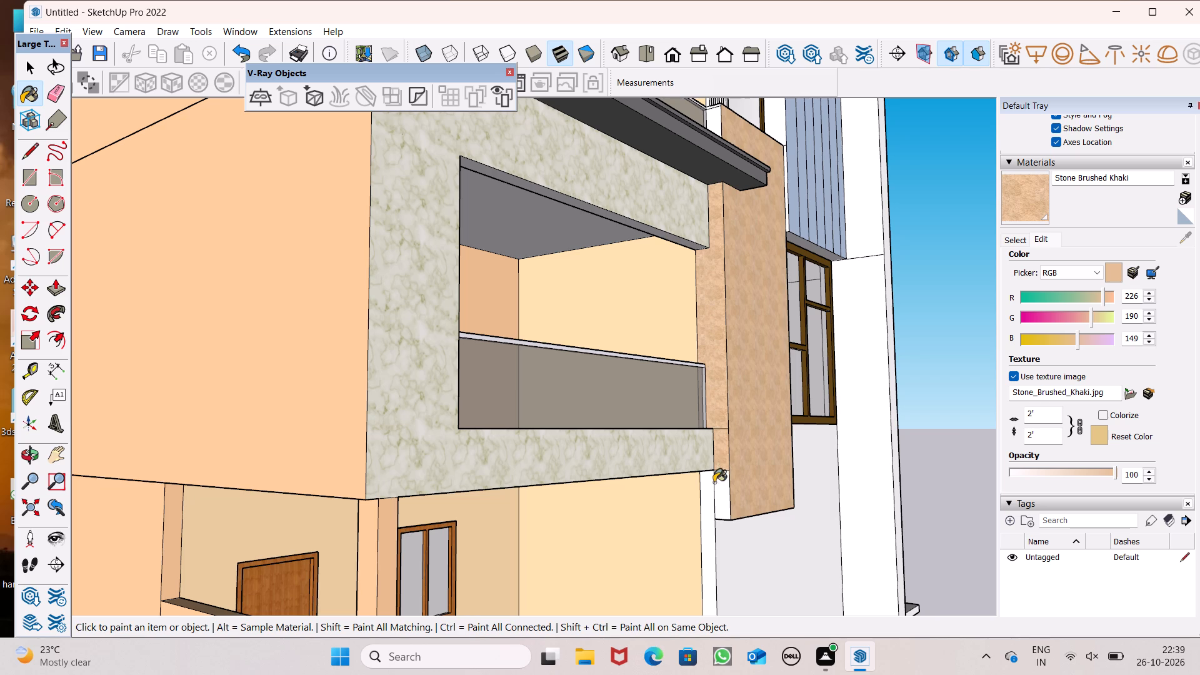
pyautogui.click(723, 494)
# Erase the short horizontal edges dividing the panel's balcony-side face beside the balcony's bottom band.
pyautogui.click(48, 100)
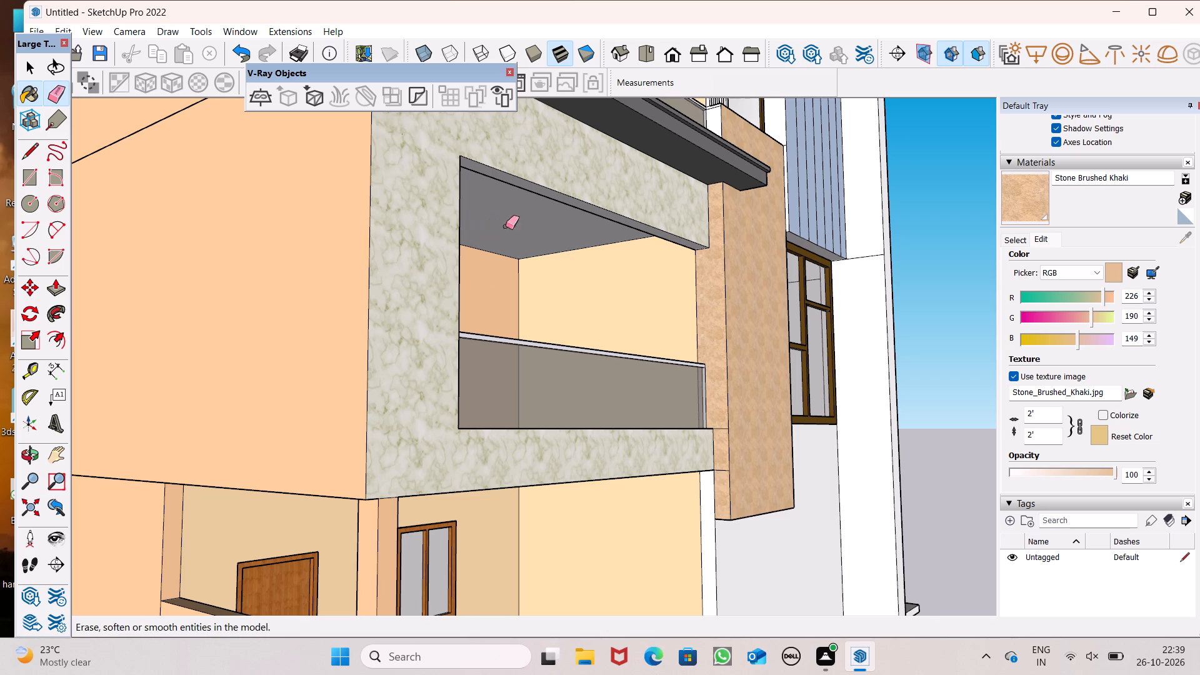
pyautogui.moveTo(733, 412); pyautogui.dragTo(738, 419, button='middle')
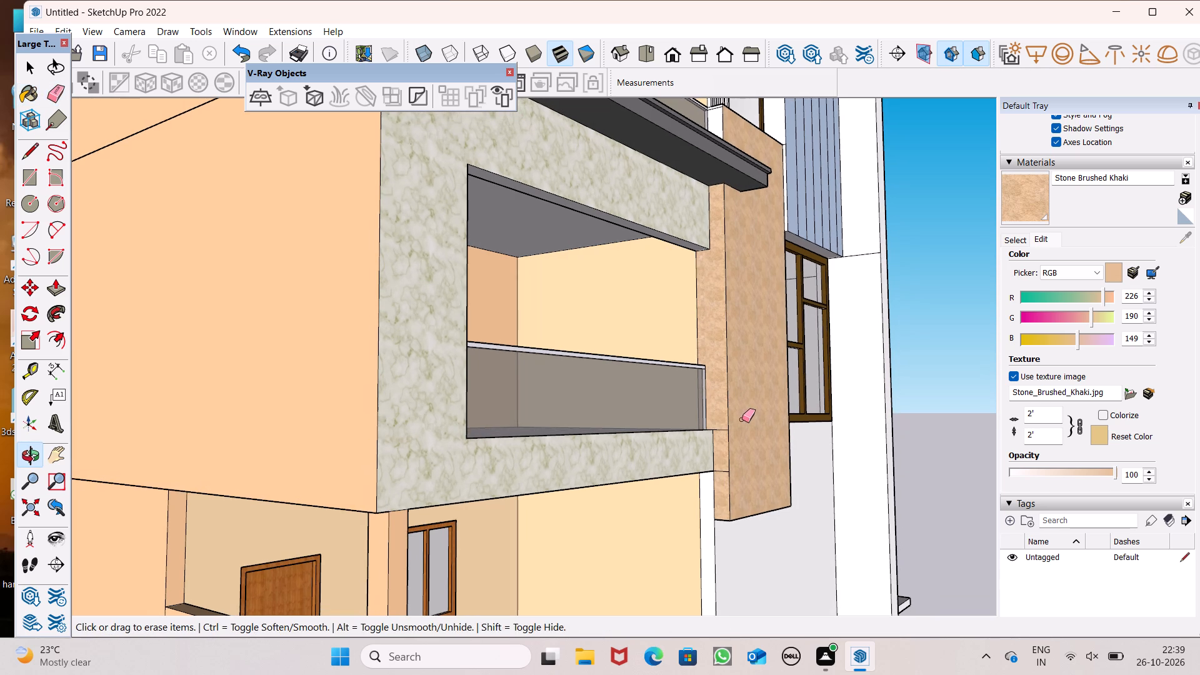
pyautogui.scroll(4, 746, 439)
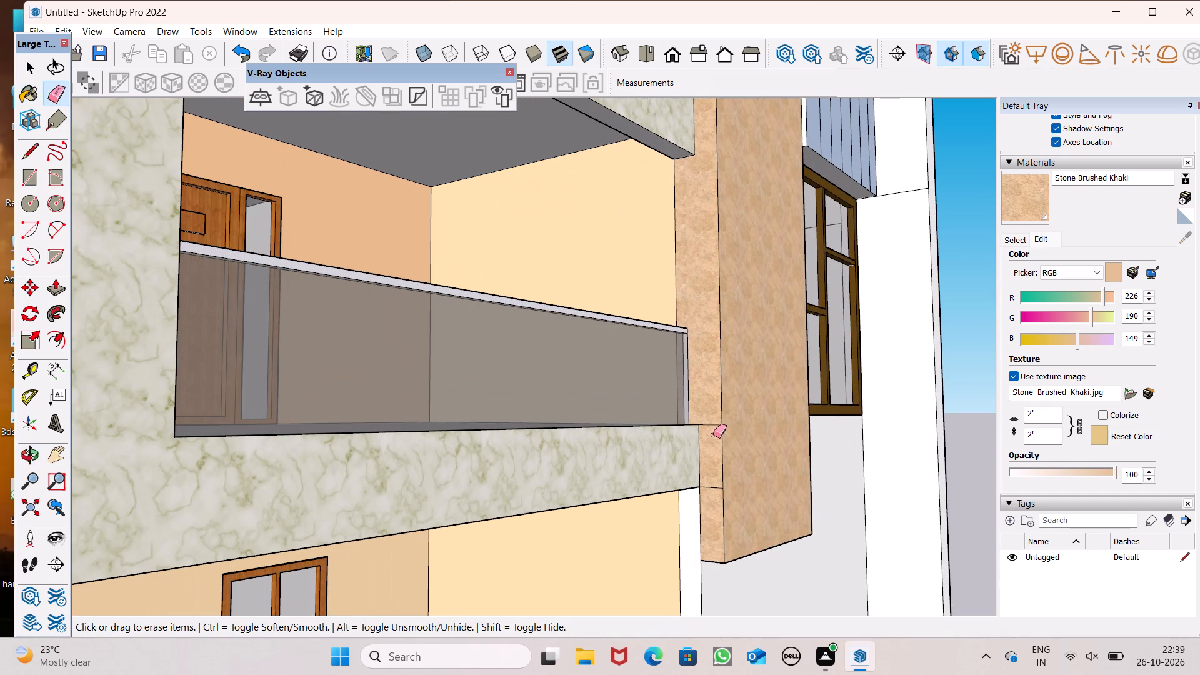
pyautogui.moveTo(711, 425); pyautogui.dragTo(712, 434)
pyautogui.click(712, 435)
pyautogui.moveTo(712, 481); pyautogui.dragTo(715, 491)
pyautogui.press('space')
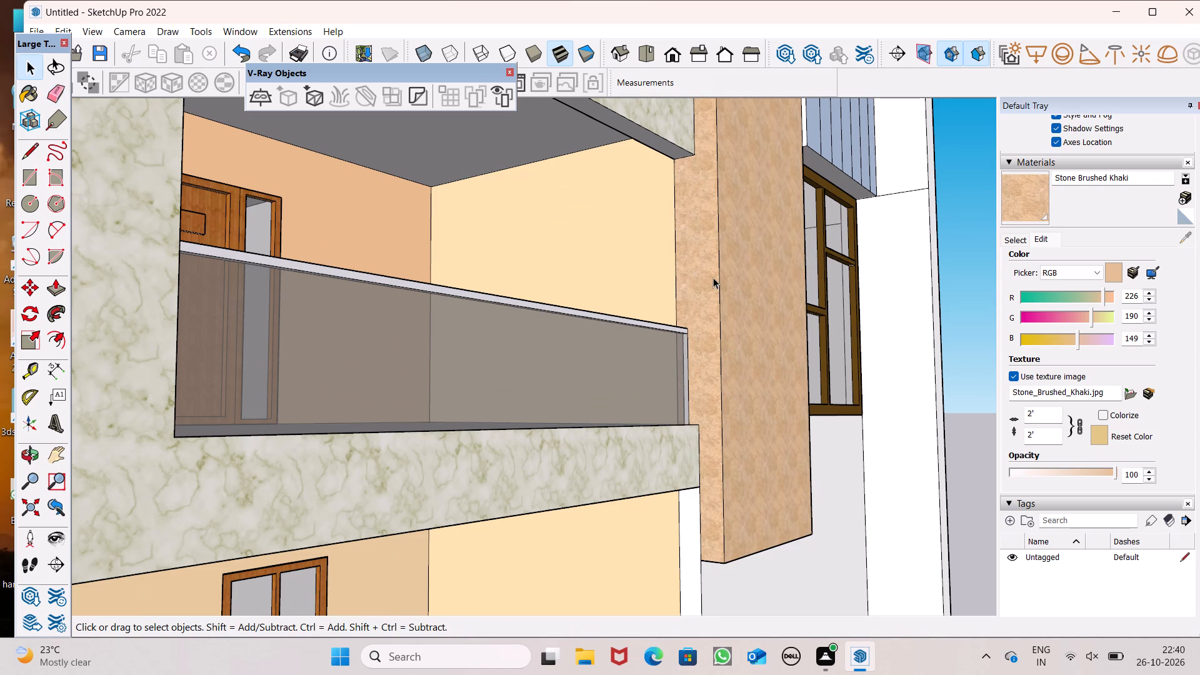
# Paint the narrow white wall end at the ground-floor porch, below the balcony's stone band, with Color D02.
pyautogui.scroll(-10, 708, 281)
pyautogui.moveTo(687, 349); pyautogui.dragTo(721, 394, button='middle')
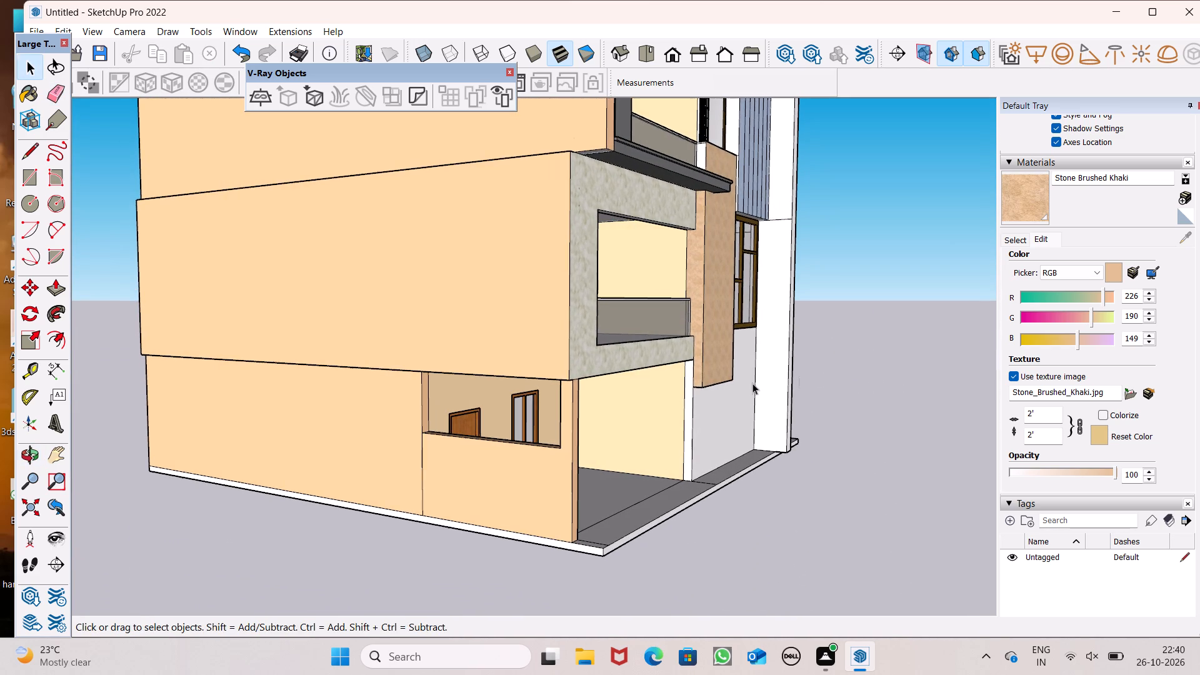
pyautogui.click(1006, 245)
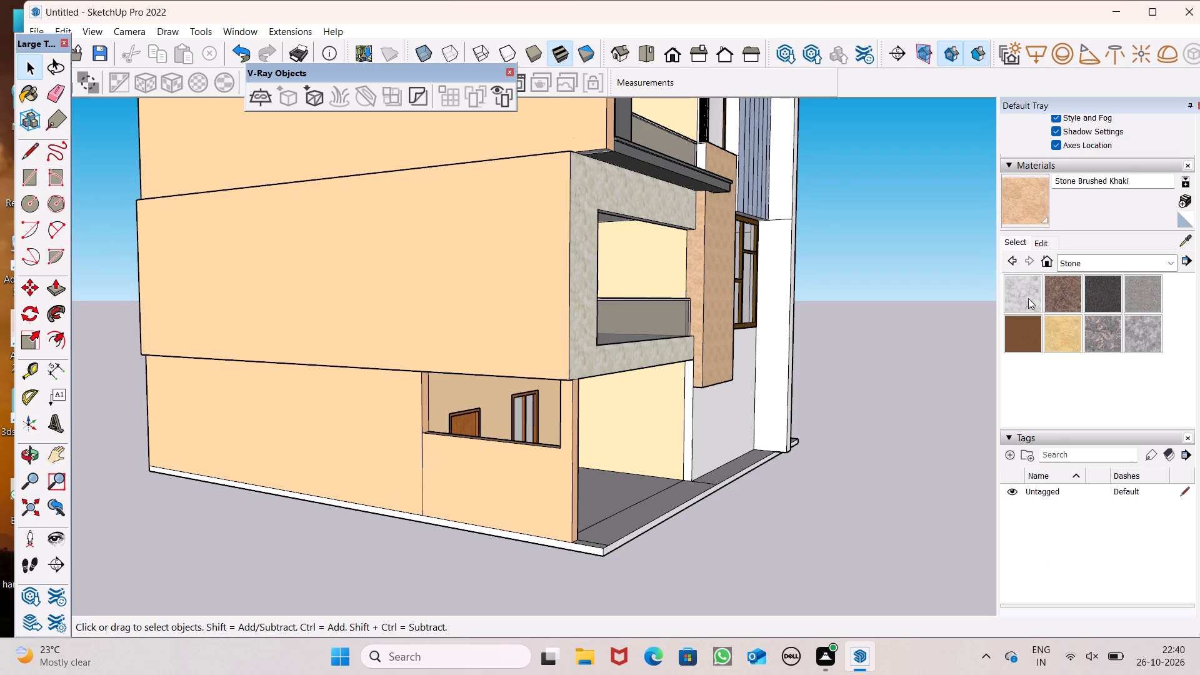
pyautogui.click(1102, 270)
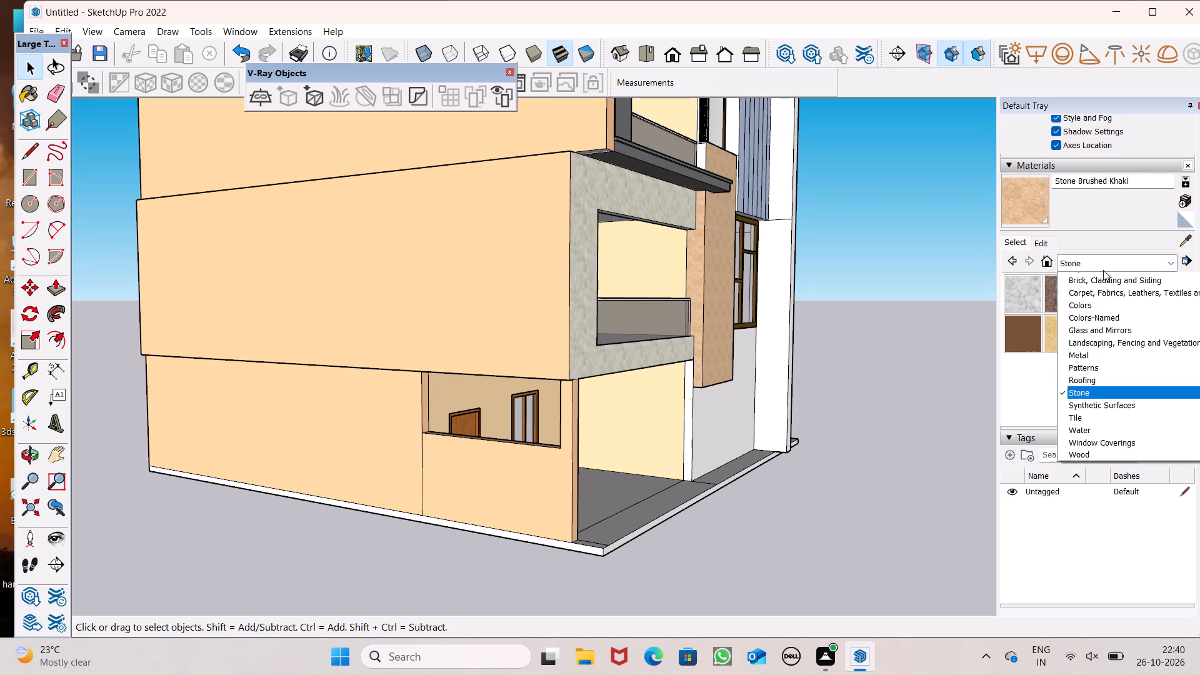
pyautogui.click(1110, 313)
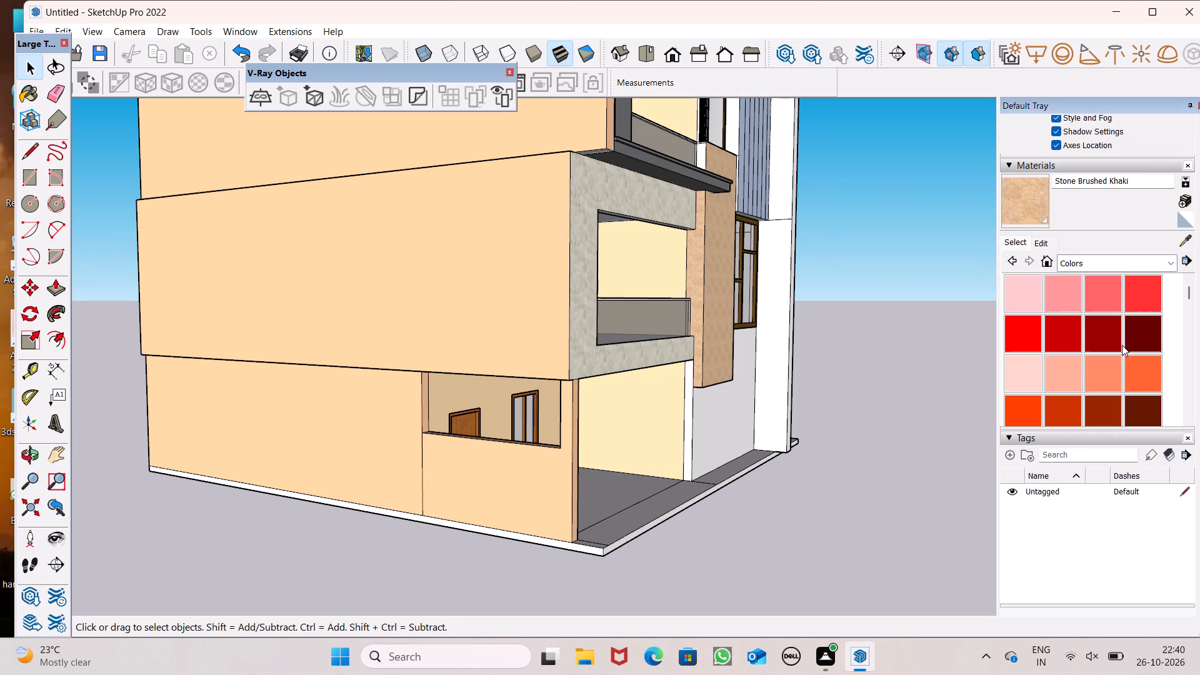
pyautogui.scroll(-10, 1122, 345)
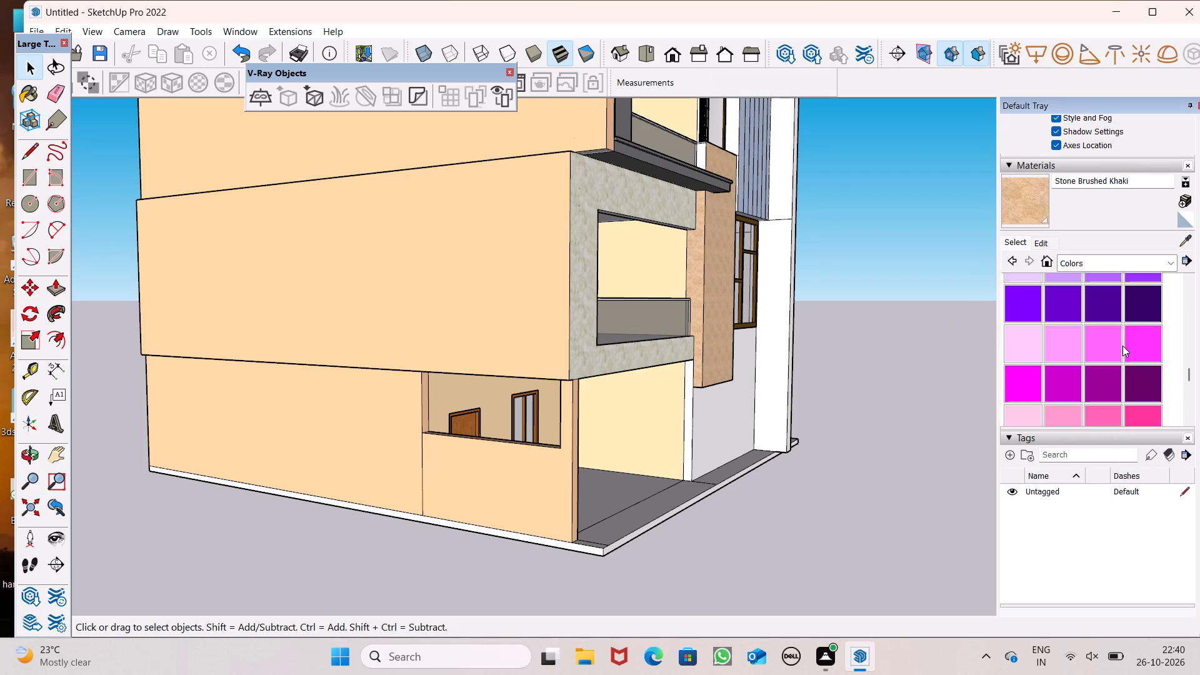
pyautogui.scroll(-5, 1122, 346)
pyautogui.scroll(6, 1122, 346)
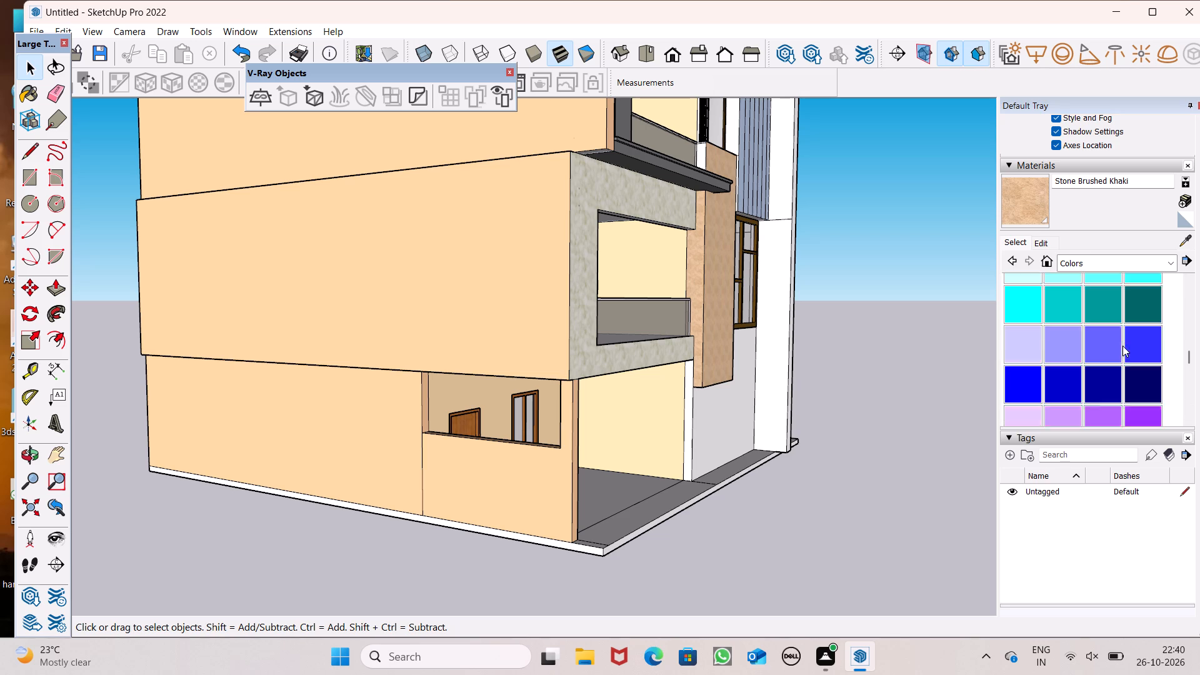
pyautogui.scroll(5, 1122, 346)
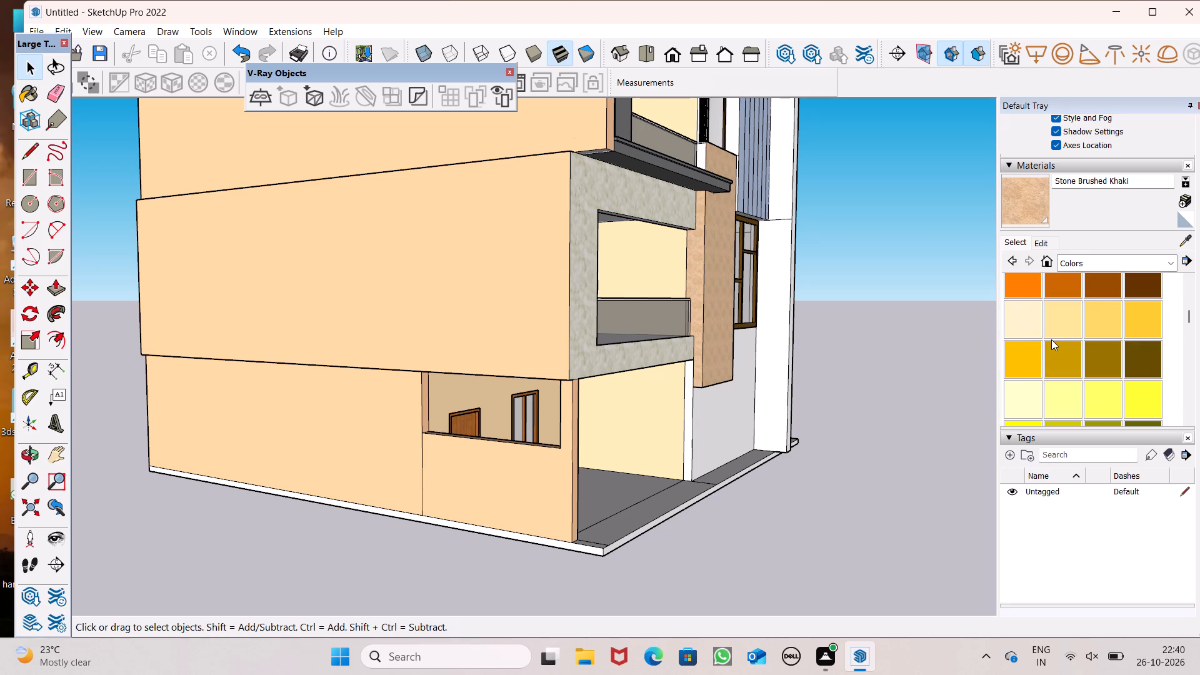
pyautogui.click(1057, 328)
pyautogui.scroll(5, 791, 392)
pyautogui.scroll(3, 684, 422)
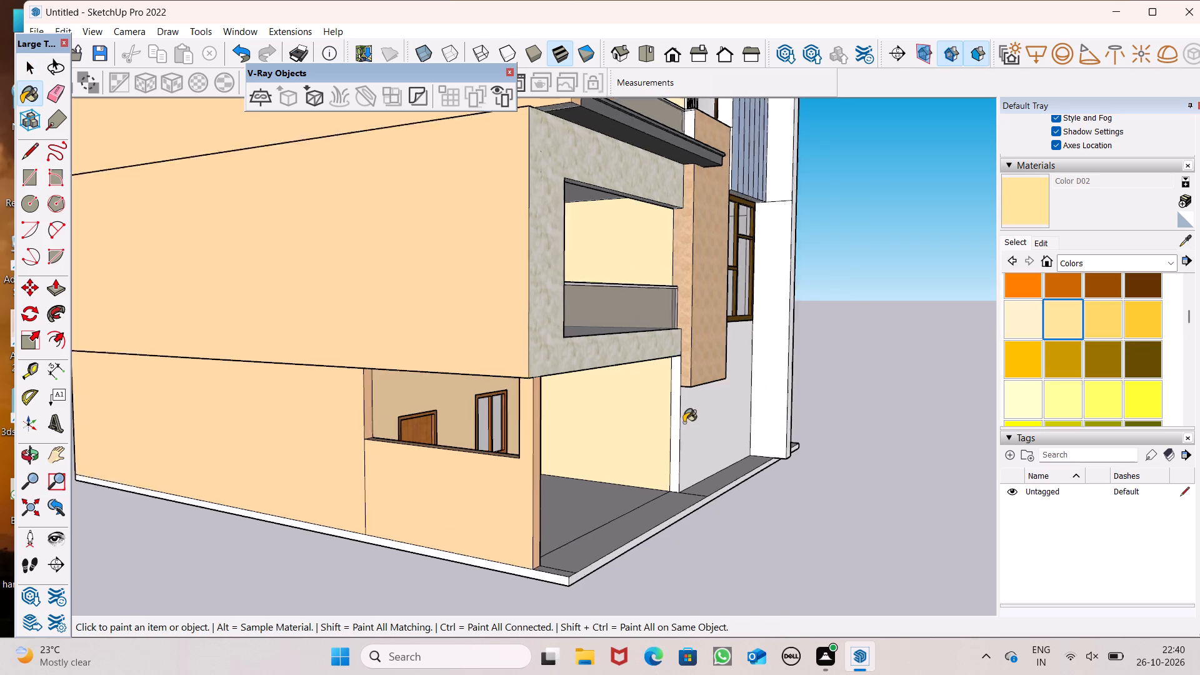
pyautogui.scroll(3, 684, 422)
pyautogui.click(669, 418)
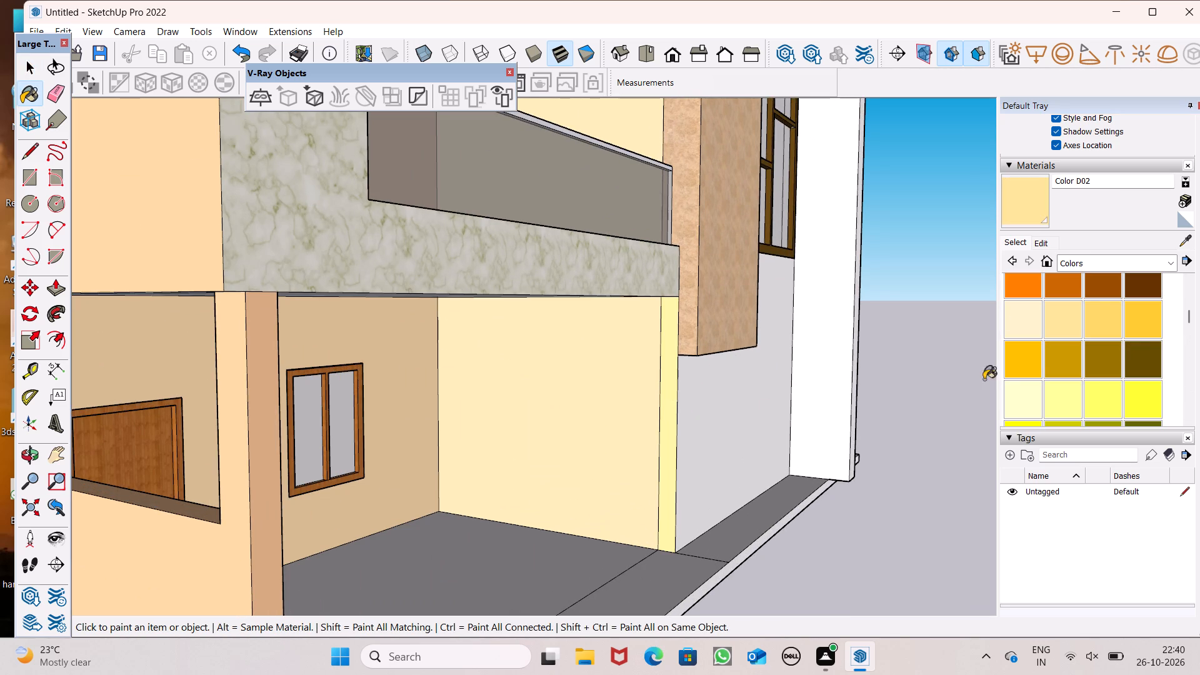
# Repaint the narrow wall end at the ground-floor porch with Color C02.
pyautogui.scroll(2, 1036, 360)
pyautogui.click(1055, 386)
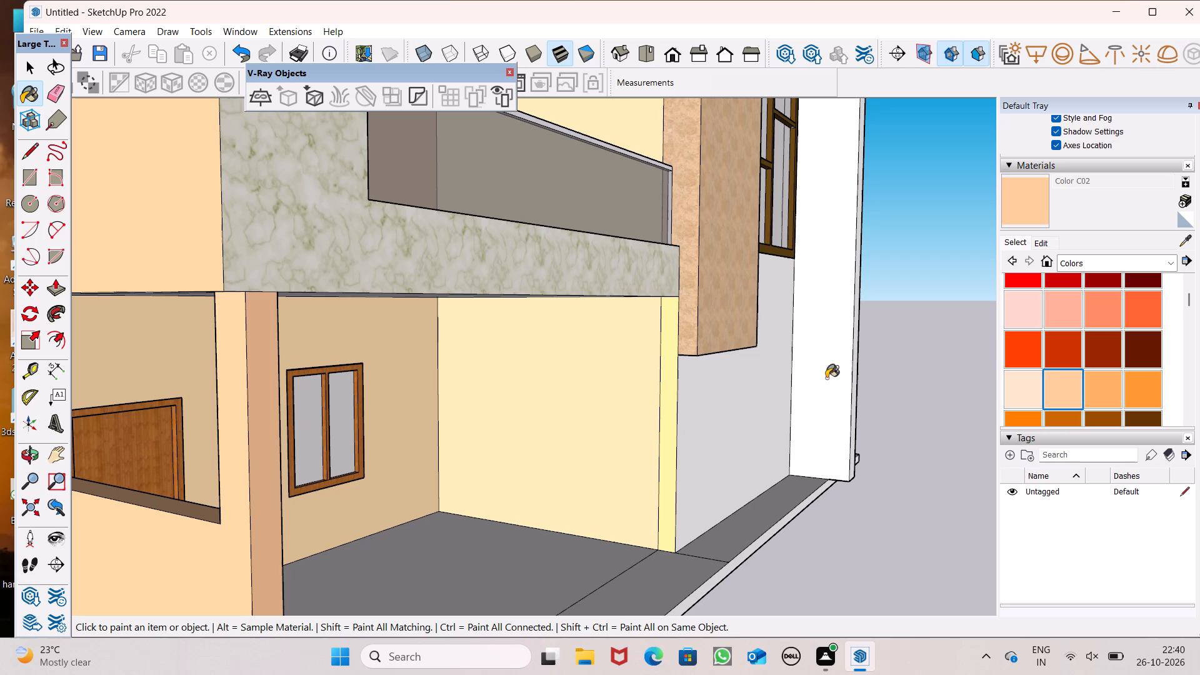
pyautogui.click(667, 375)
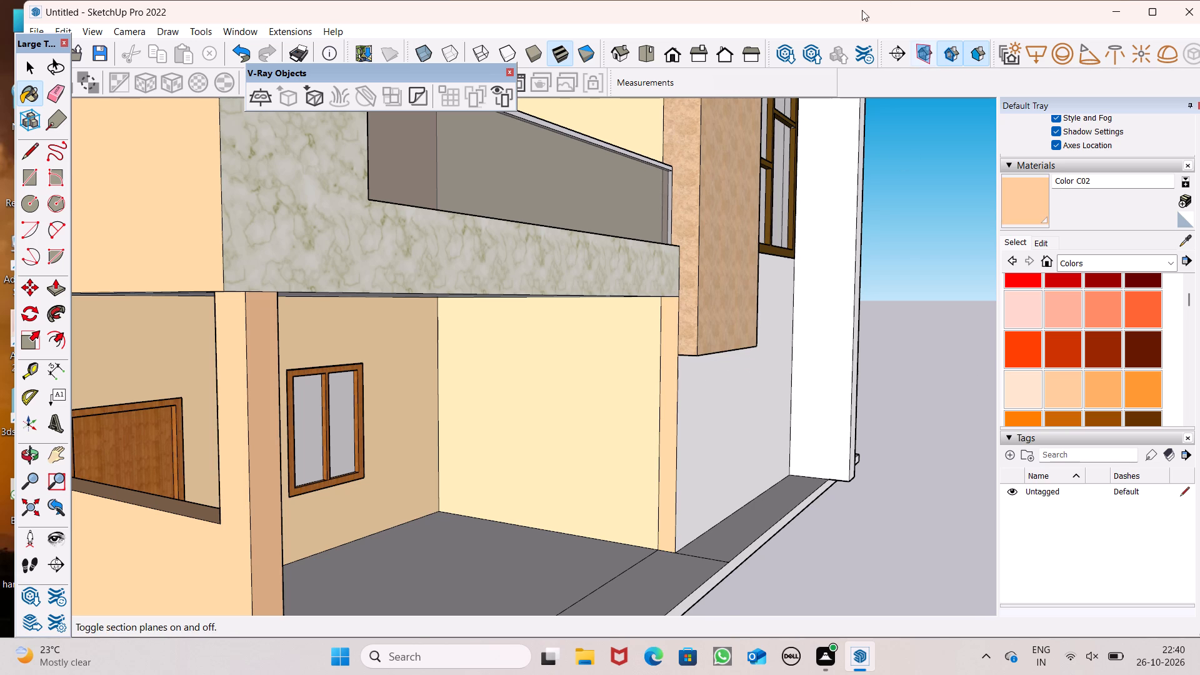
# Erase the vertical edge dividing the Color C02 wall end from the porch's side wall.
pyautogui.scroll(-1, 594, 365)
pyautogui.moveTo(631, 397); pyautogui.dragTo(736, 379, button='middle')
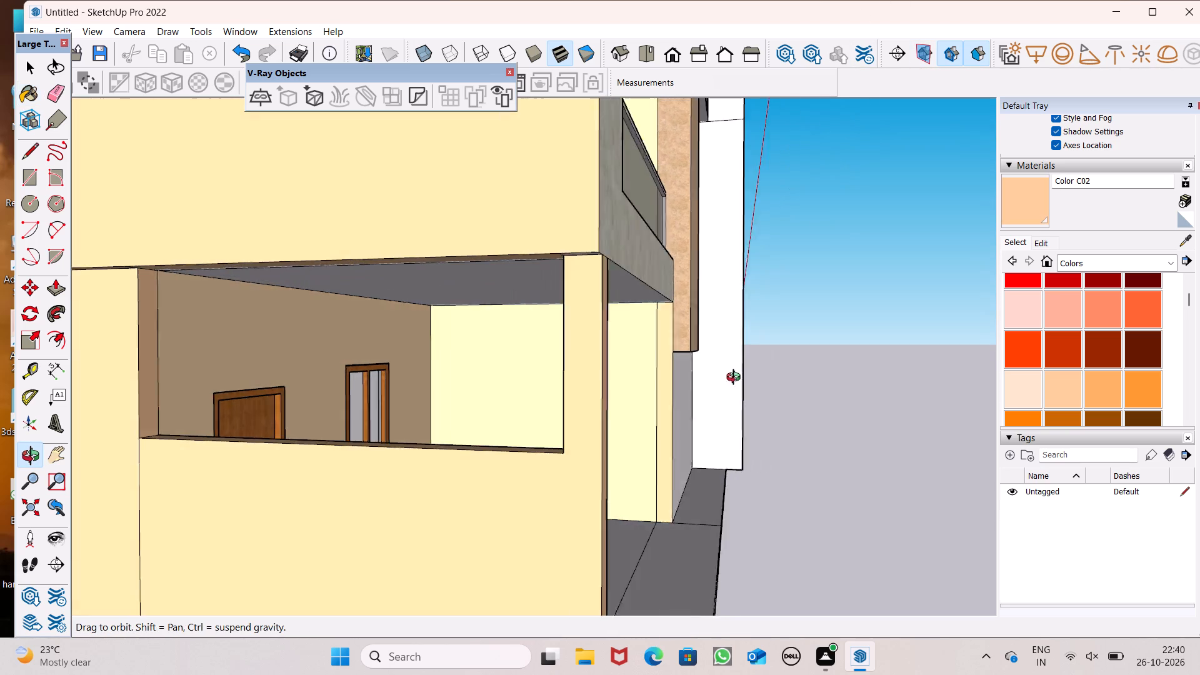
pyautogui.moveTo(736, 379); pyautogui.dragTo(533, 416, button='middle')
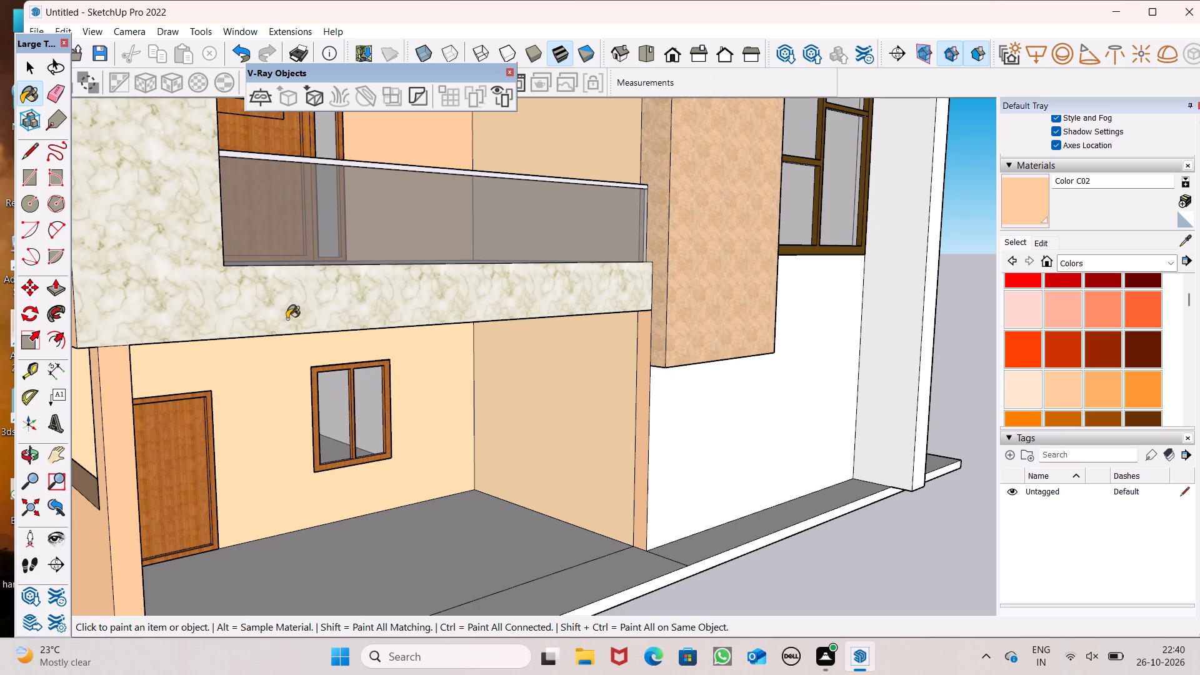
pyautogui.click(51, 82)
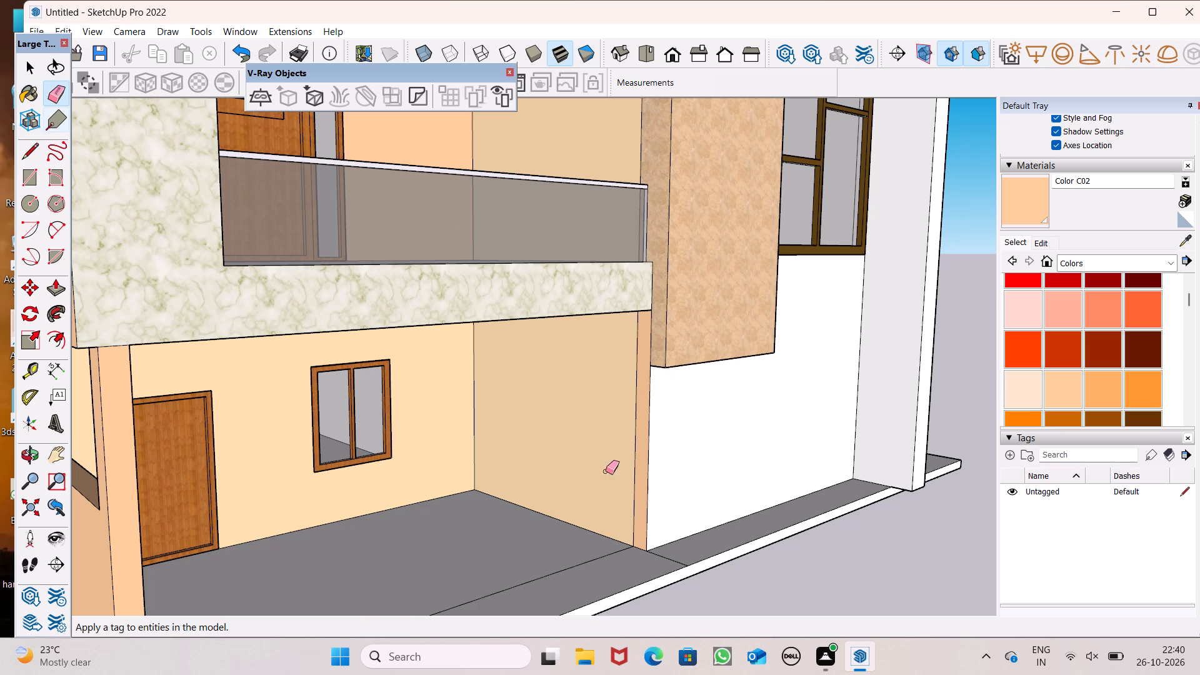
pyautogui.moveTo(639, 462); pyautogui.dragTo(631, 466)
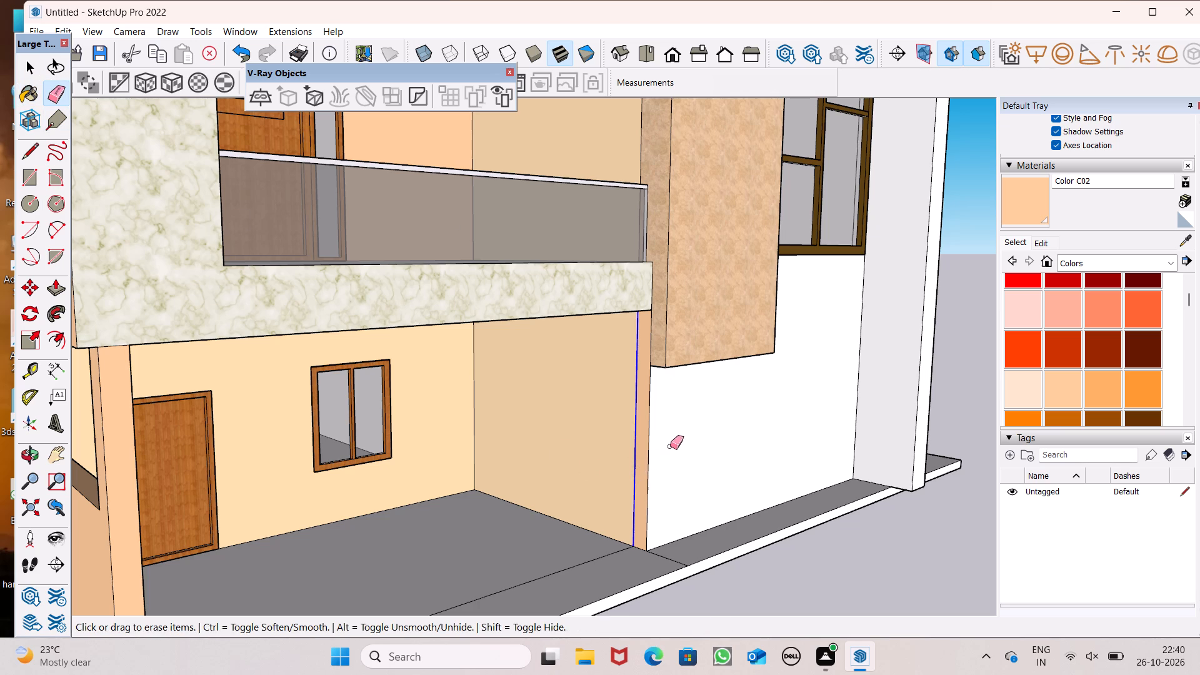
# Examine the whole front facade for surfaces that still need a material.
pyautogui.scroll(-1, 670, 446)
pyautogui.moveTo(862, 464); pyautogui.dragTo(847, 471, button='middle')
pyautogui.scroll(-6, 532, 351)
pyautogui.moveTo(644, 386); pyautogui.dragTo(382, 398, button='middle')
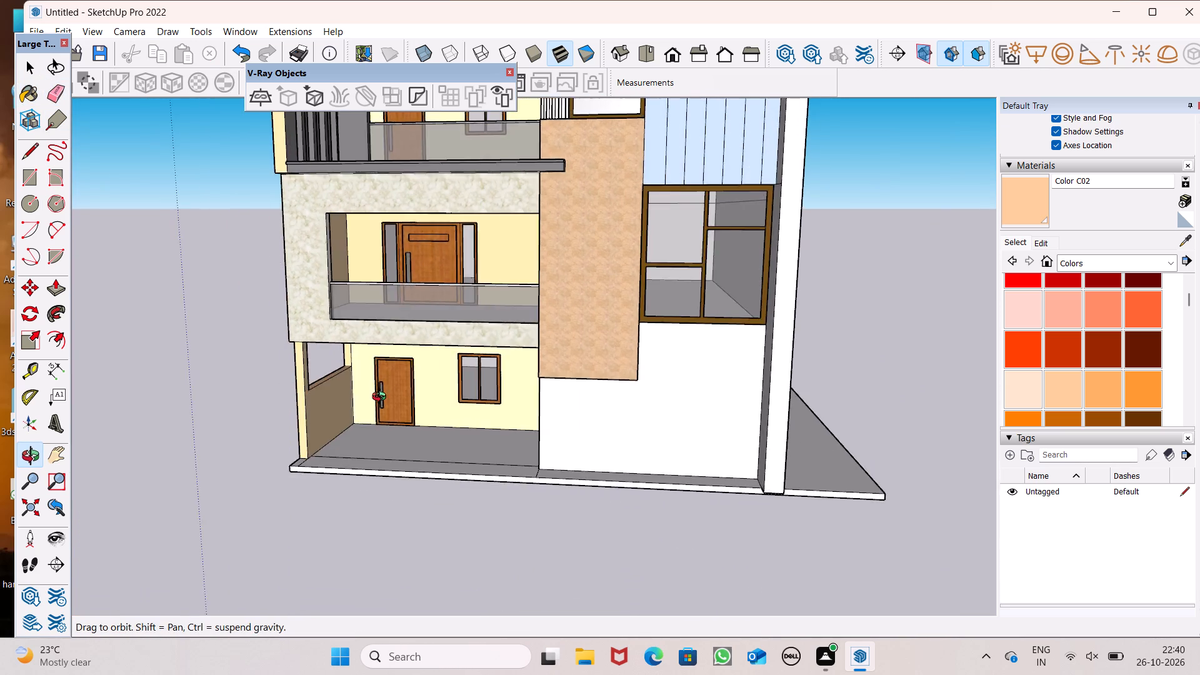
pyautogui.moveTo(382, 398); pyautogui.dragTo(504, 487, button='middle')
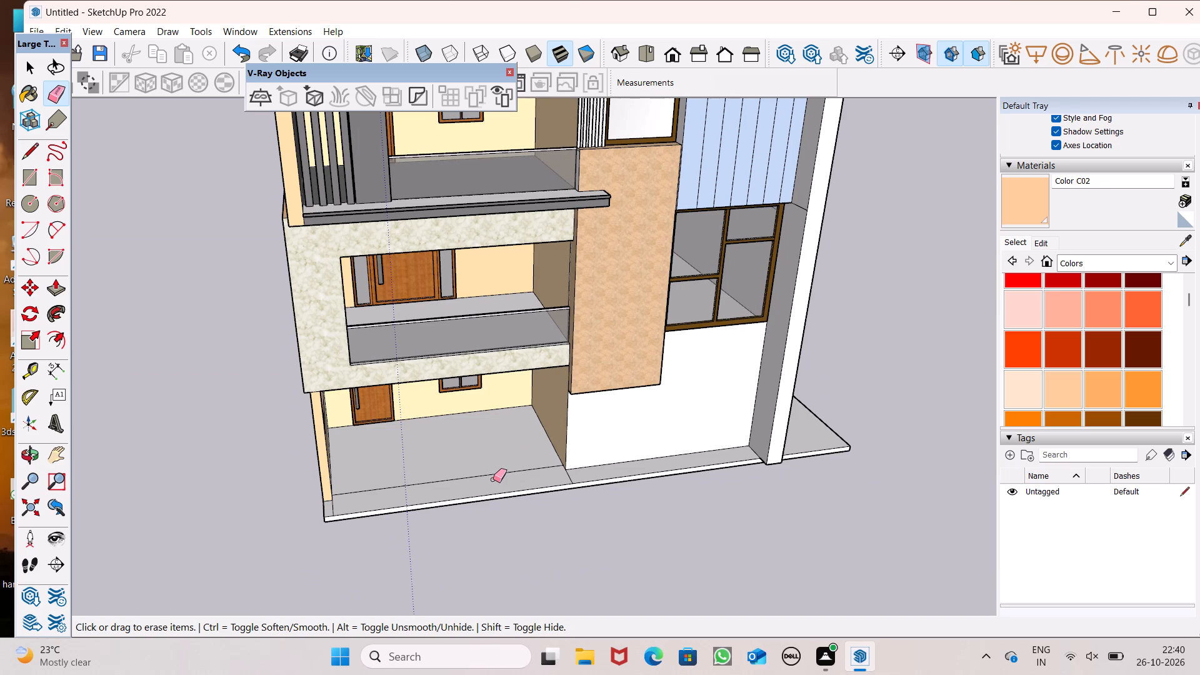
pyautogui.scroll(-4, 507, 483)
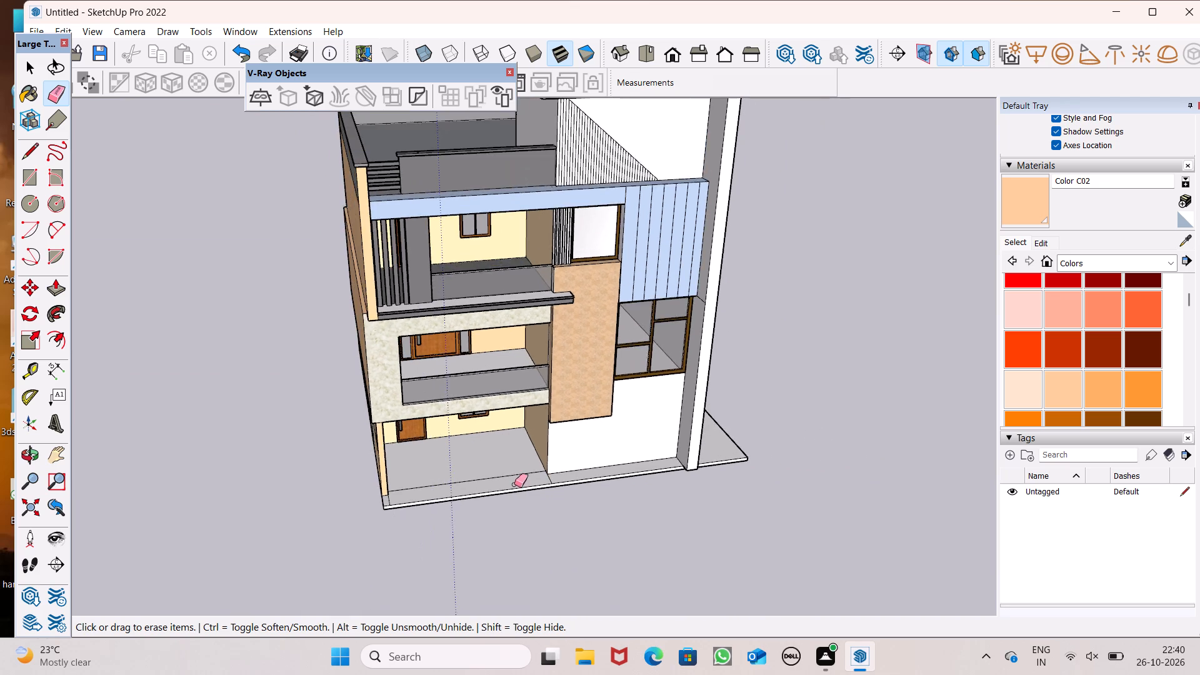
pyautogui.moveTo(512, 482); pyautogui.dragTo(453, 386, button='middle')
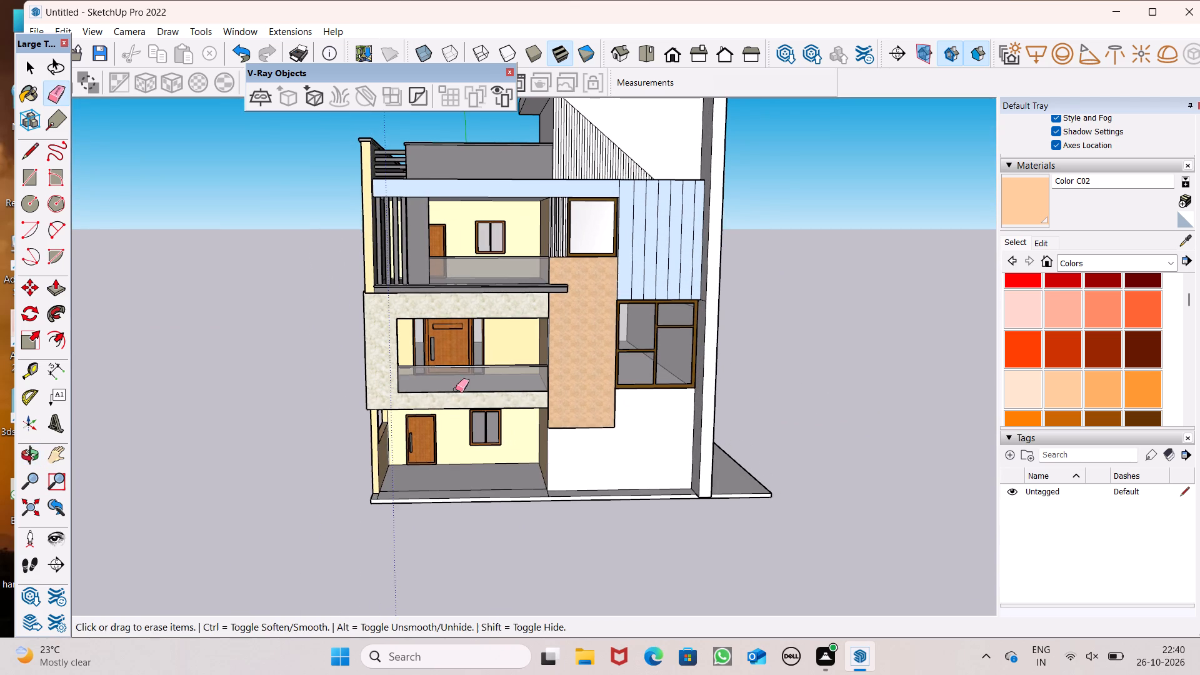
pyautogui.scroll(-3, 591, 466)
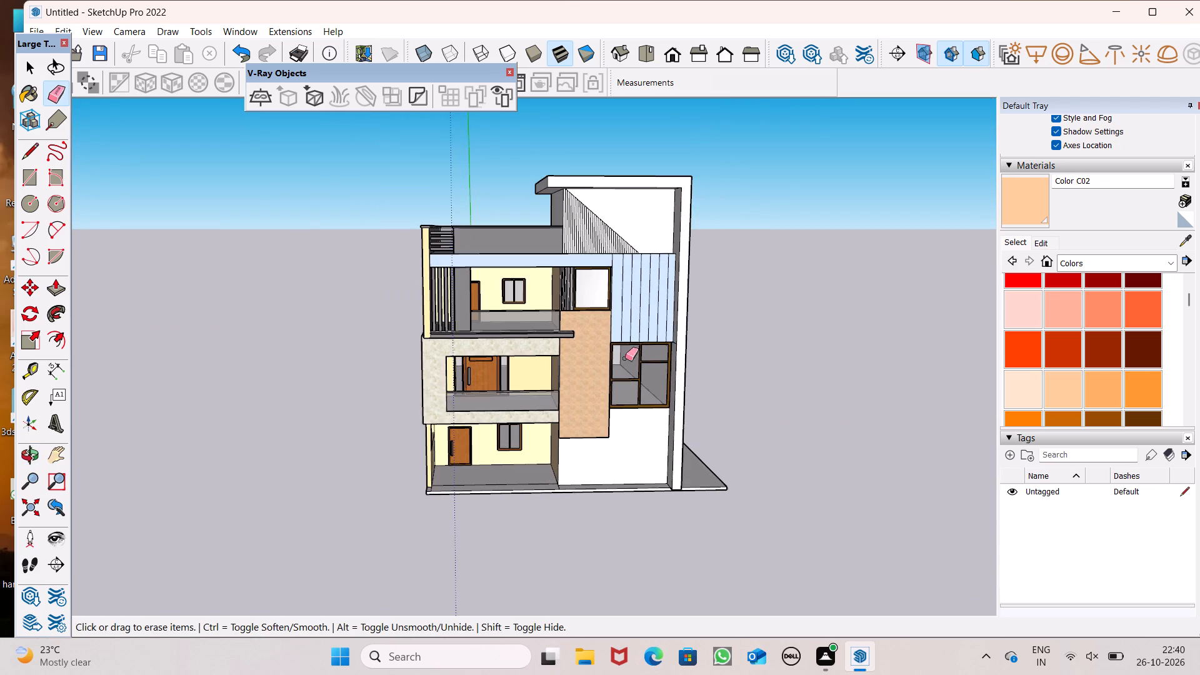
pyautogui.scroll(7, 616, 311)
pyautogui.scroll(-4, 634, 338)
pyautogui.scroll(1, 685, 222)
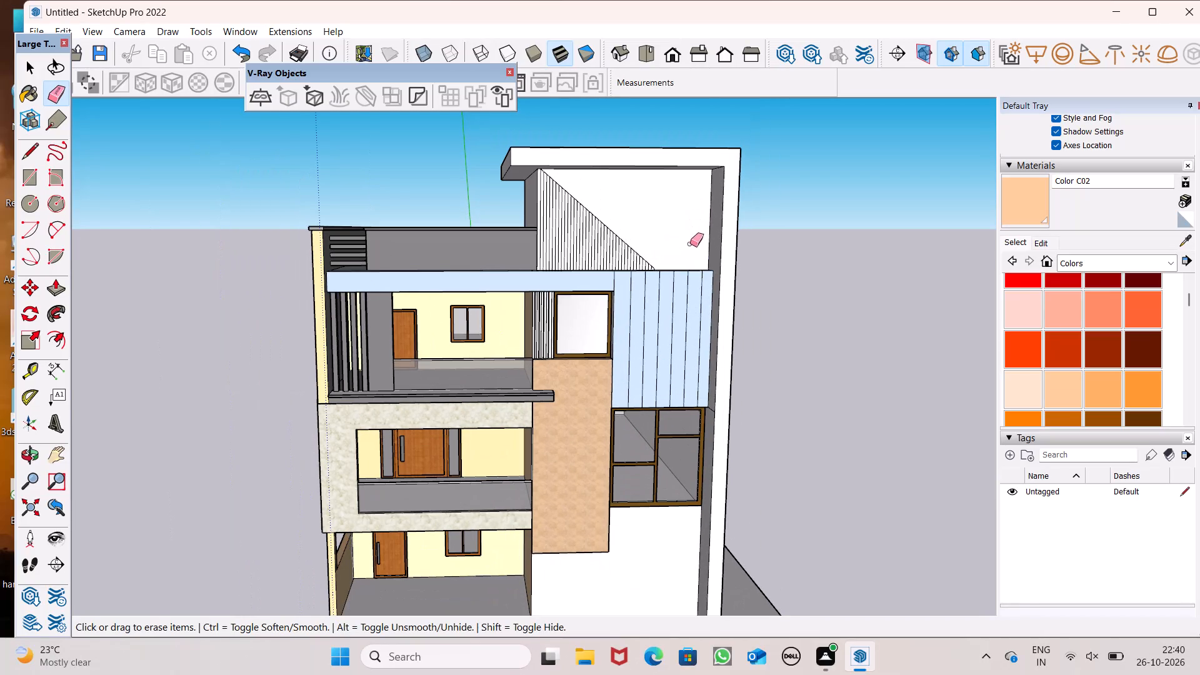
pyautogui.middleClick(690, 266)
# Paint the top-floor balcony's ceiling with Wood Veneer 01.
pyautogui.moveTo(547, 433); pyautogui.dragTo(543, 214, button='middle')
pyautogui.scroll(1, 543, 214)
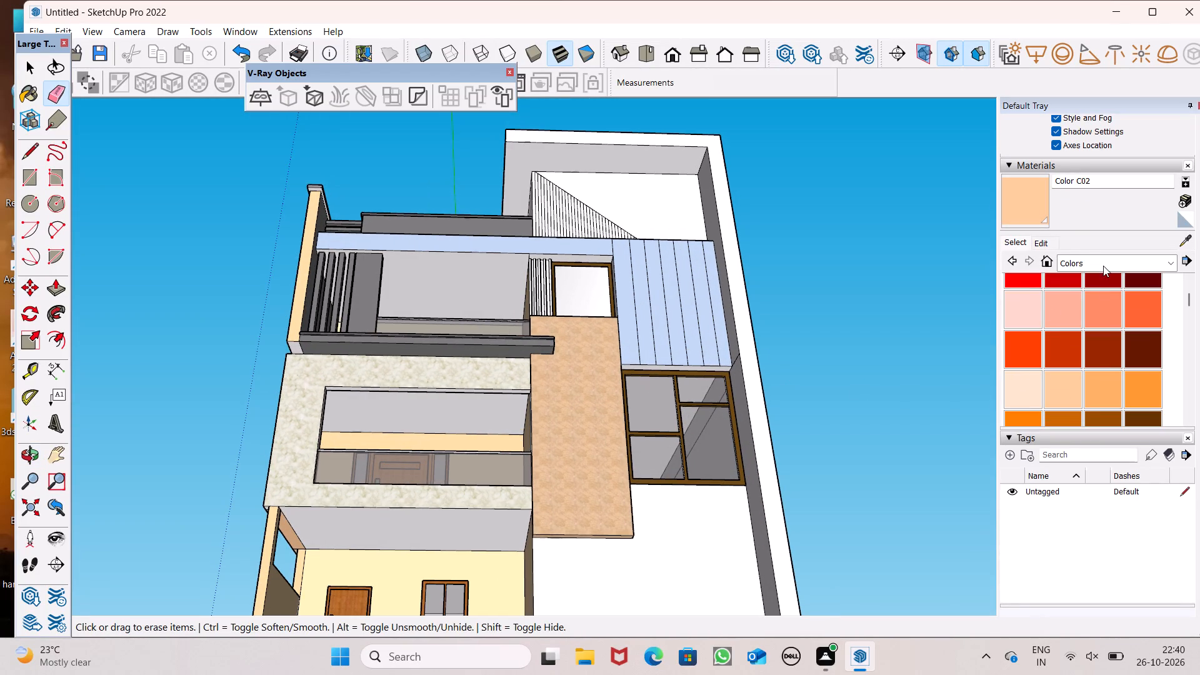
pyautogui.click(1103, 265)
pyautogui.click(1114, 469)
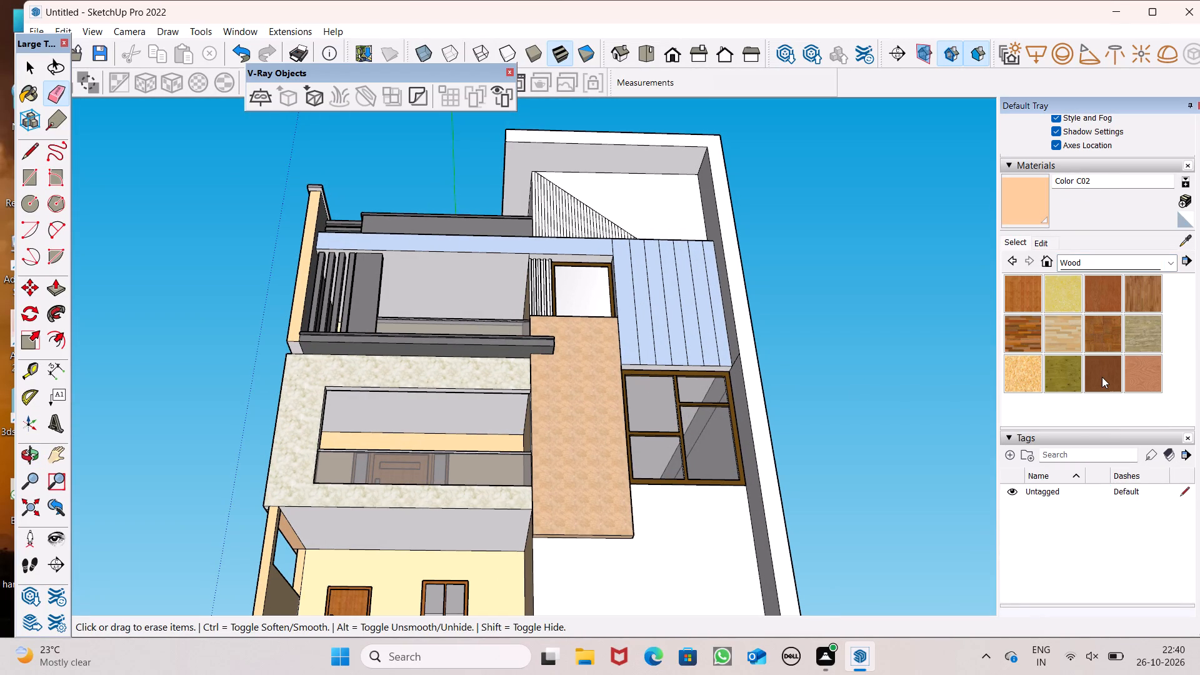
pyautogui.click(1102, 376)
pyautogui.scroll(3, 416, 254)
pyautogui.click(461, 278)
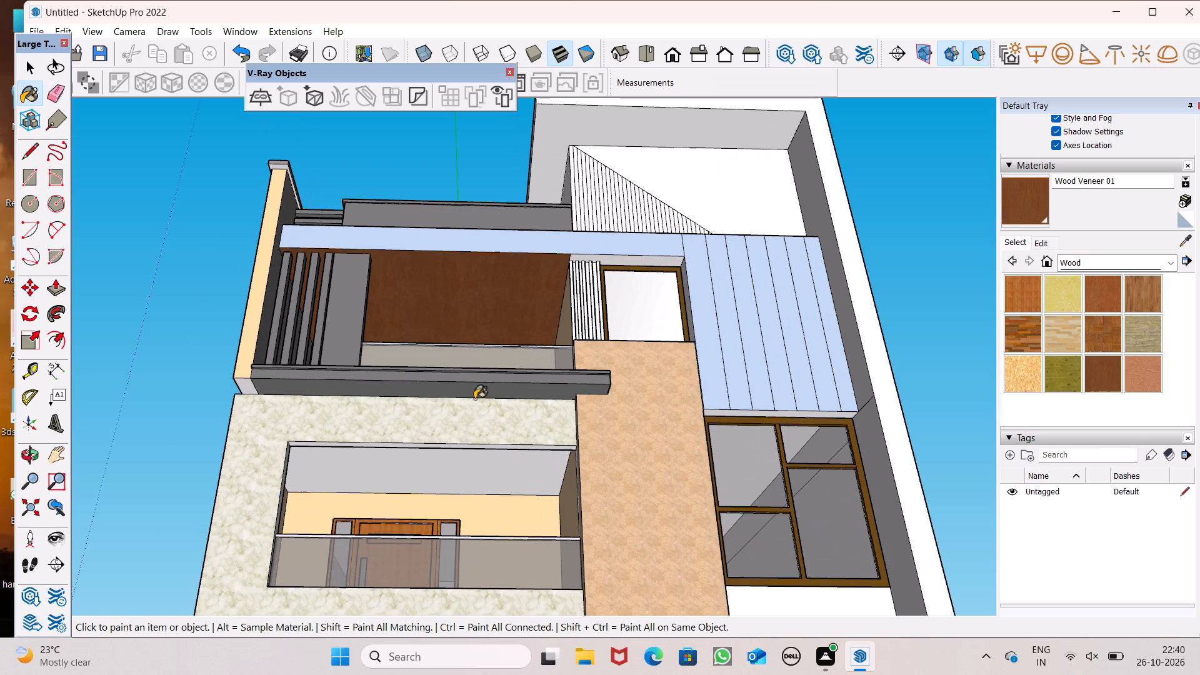
# Paint the ceilings of the middle balcony, top-floor balcony and ground-floor porch with Wood Floor.
pyautogui.moveTo(471, 470); pyautogui.dragTo(456, 383, button='middle')
pyautogui.scroll(1, 456, 383)
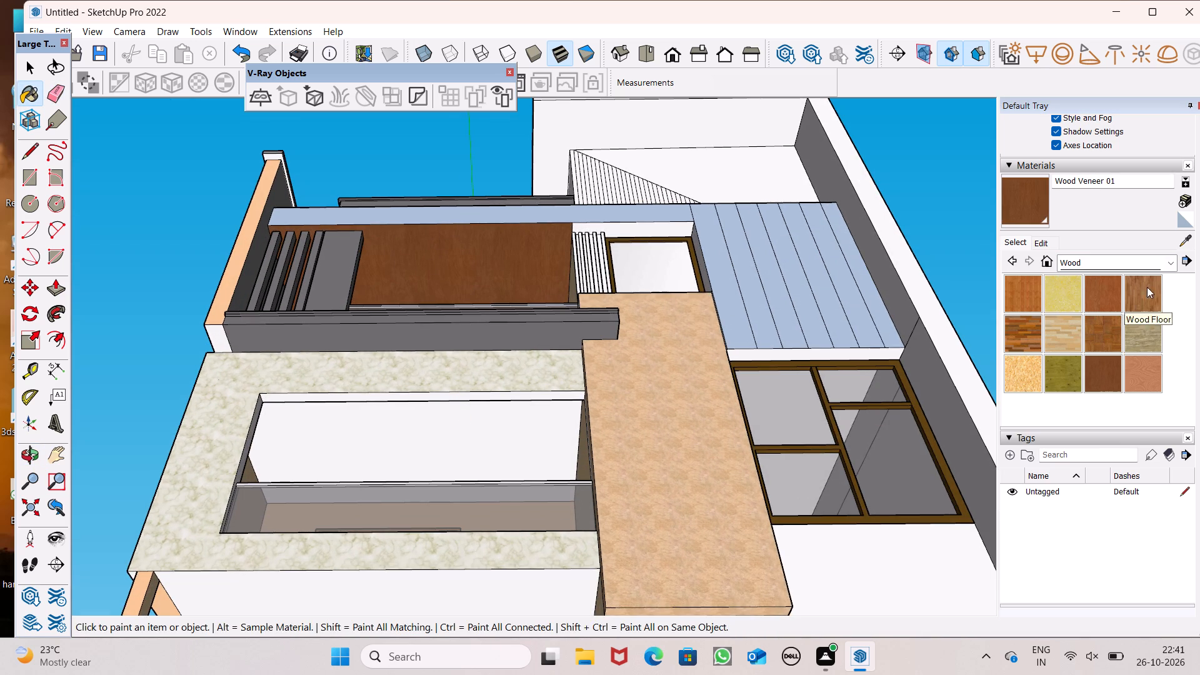
pyautogui.click(1149, 292)
pyautogui.click(531, 424)
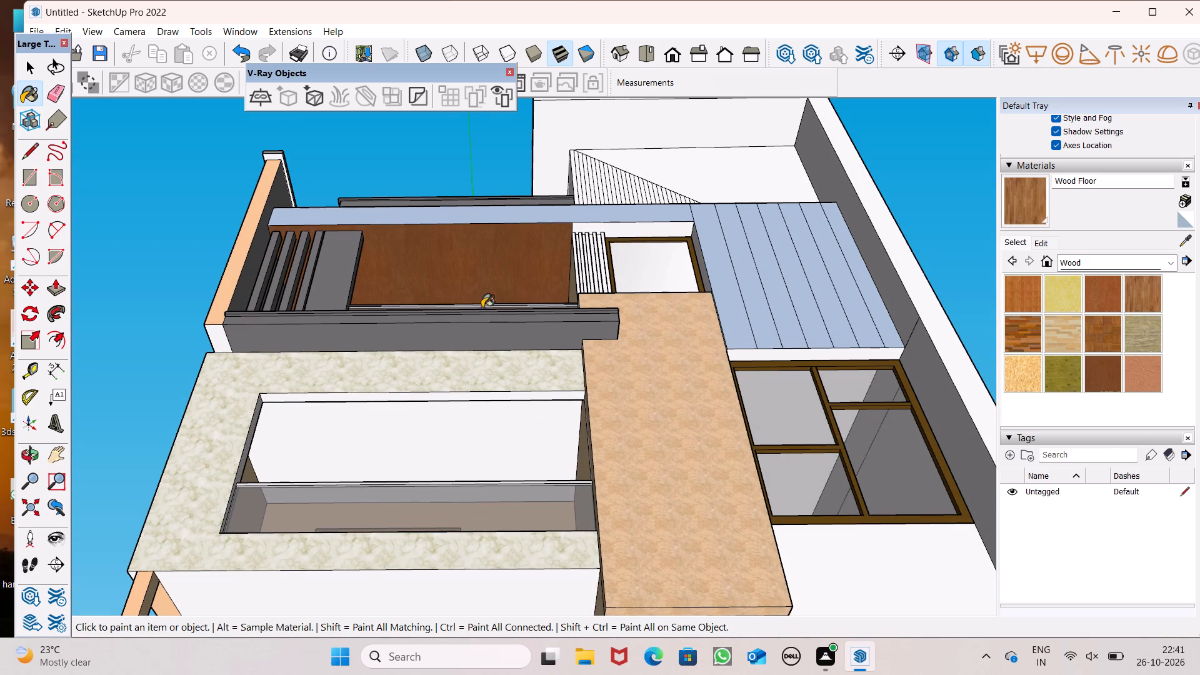
pyautogui.click(474, 257)
pyautogui.moveTo(531, 300); pyautogui.dragTo(544, 409, button='middle')
pyautogui.scroll(-4, 507, 314)
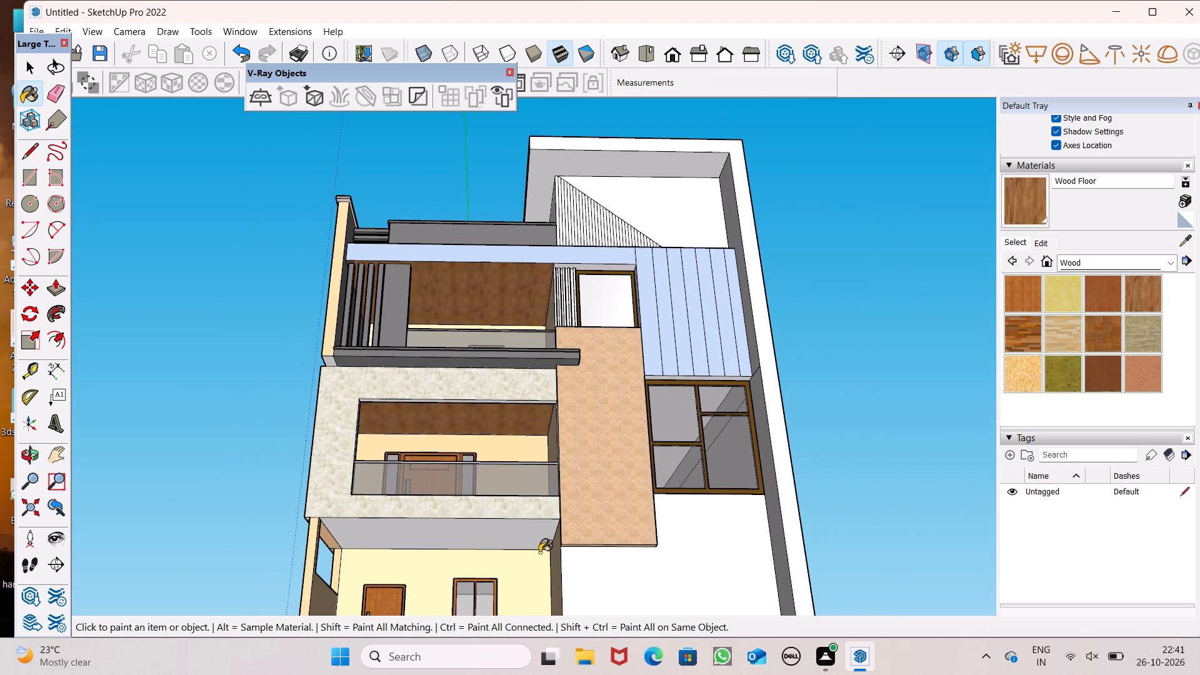
pyautogui.scroll(4, 529, 552)
pyautogui.click(471, 530)
# Paint the plain white wall inside the tall upper frame, beside the sloping slats, with Wood Veneer 01.
pyautogui.scroll(-2, 457, 396)
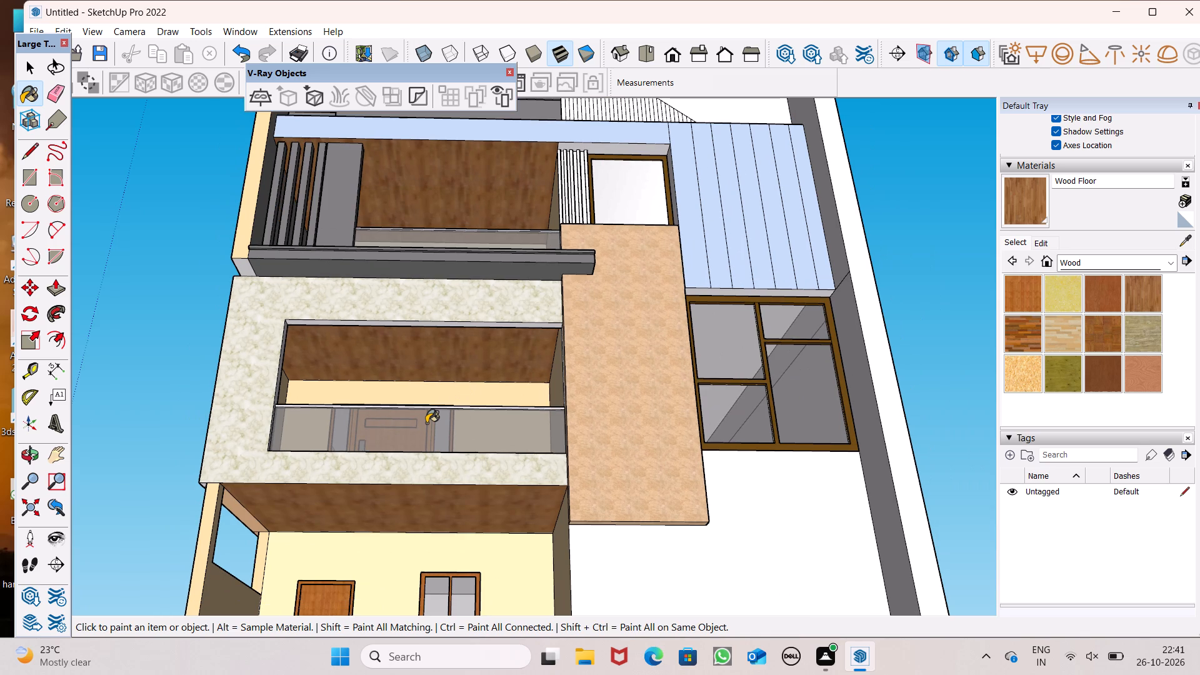
pyautogui.scroll(-6, 708, 469)
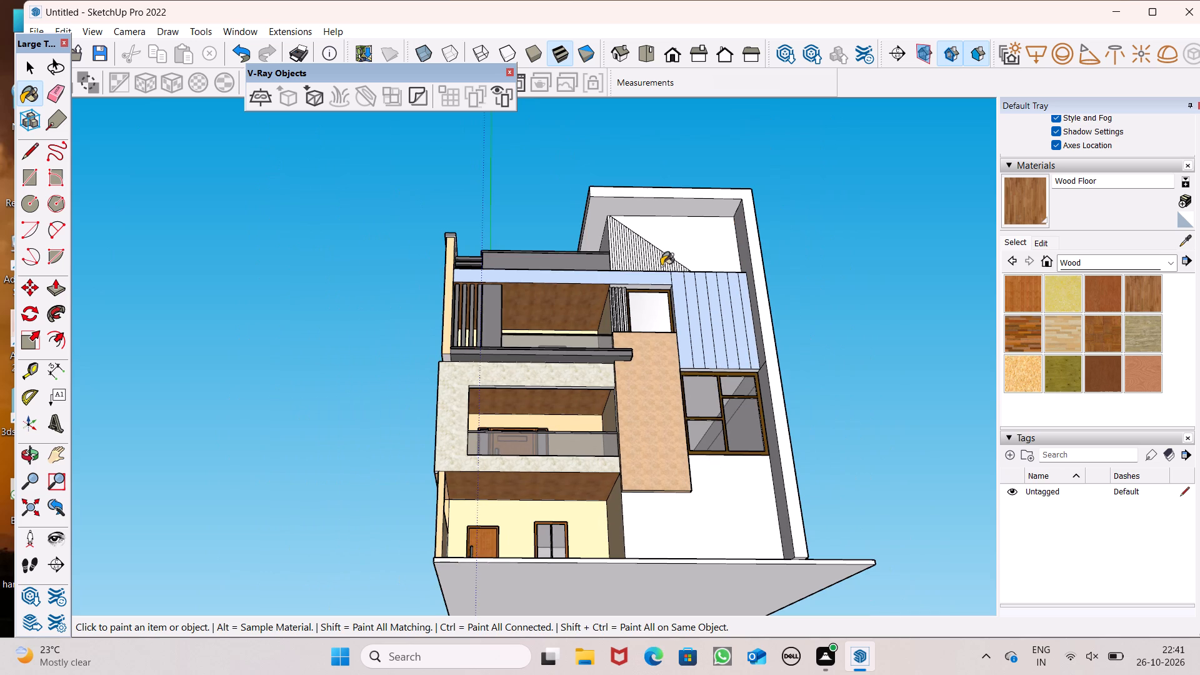
pyautogui.moveTo(661, 265); pyautogui.dragTo(706, 501, button='middle')
pyautogui.scroll(1, 683, 517)
pyautogui.click(1102, 379)
pyautogui.scroll(5, 907, 270)
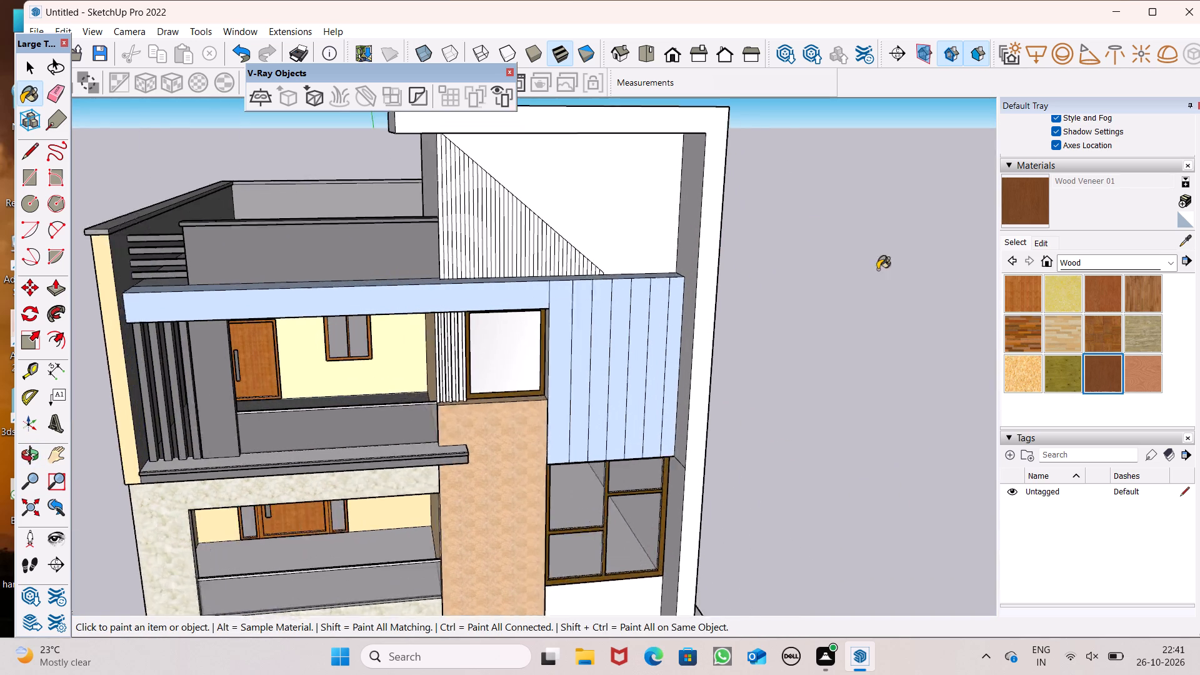
pyautogui.scroll(2, 877, 269)
pyautogui.click(589, 208)
# Paint individual vertical strips across the slatted wall inside the upper frame with Wood Veneer 01.
pyautogui.scroll(2, 476, 215)
pyautogui.scroll(-1, 476, 215)
pyautogui.scroll(4, 476, 215)
pyautogui.scroll(7, 356, 243)
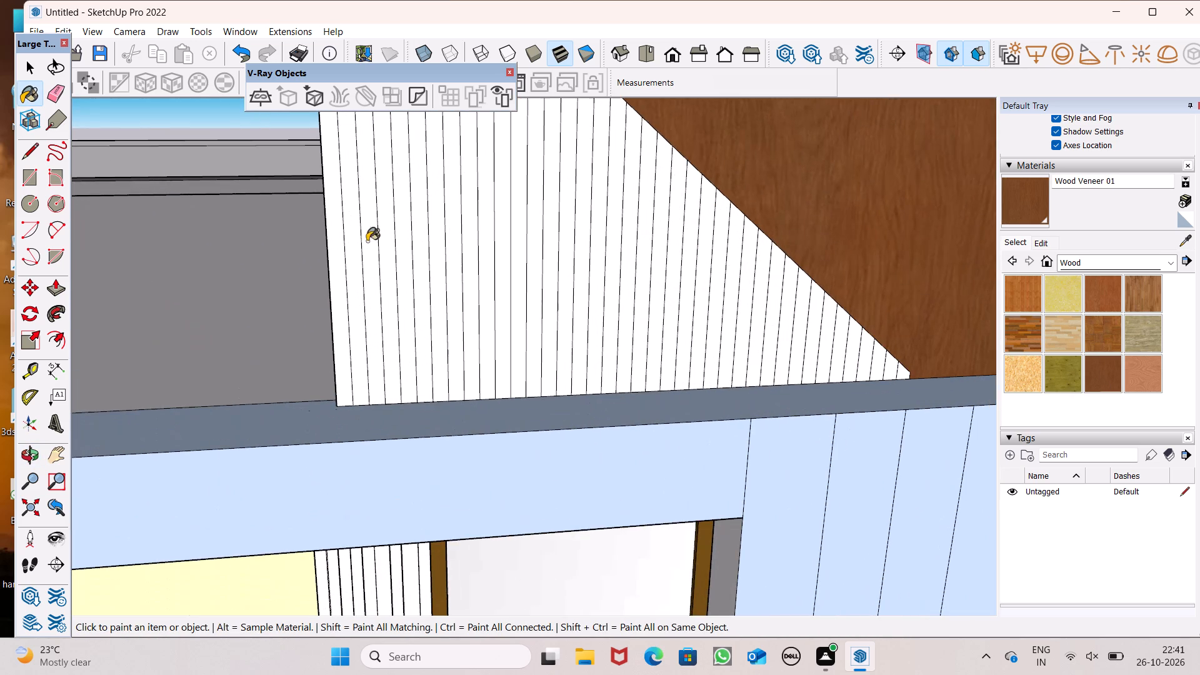
pyautogui.moveTo(346, 260); pyautogui.dragTo(519, 272)
pyautogui.moveTo(373, 264); pyautogui.dragTo(397, 261)
pyautogui.moveTo(451, 251); pyautogui.dragTo(461, 254)
pyautogui.moveTo(470, 253); pyautogui.dragTo(484, 256)
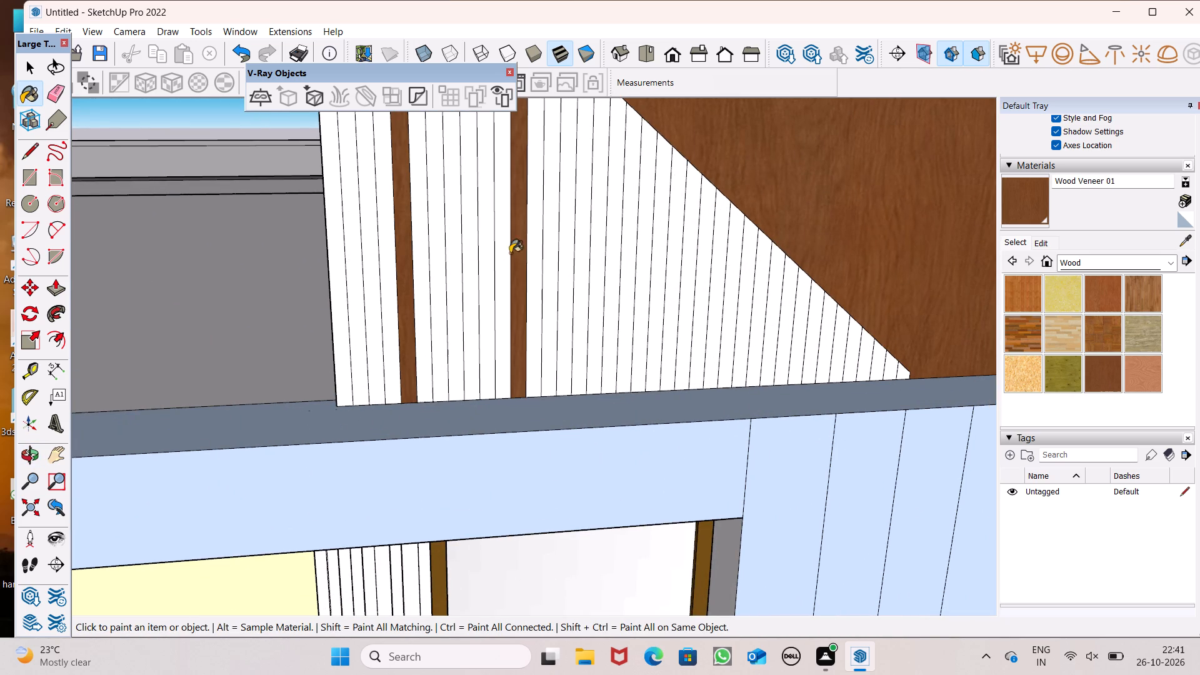
pyautogui.click(512, 253)
pyautogui.moveTo(536, 251); pyautogui.dragTo(559, 256)
pyautogui.click(561, 254)
pyautogui.moveTo(564, 261); pyautogui.dragTo(625, 281)
pyautogui.moveTo(671, 285); pyautogui.dragTo(682, 295)
pyautogui.moveTo(726, 303); pyautogui.dragTo(762, 309)
pyautogui.moveTo(769, 307); pyautogui.dragTo(806, 312)
pyautogui.moveTo(834, 315); pyautogui.dragTo(859, 321)
pyautogui.click(872, 327)
pyautogui.moveTo(881, 339); pyautogui.dragTo(883, 351)
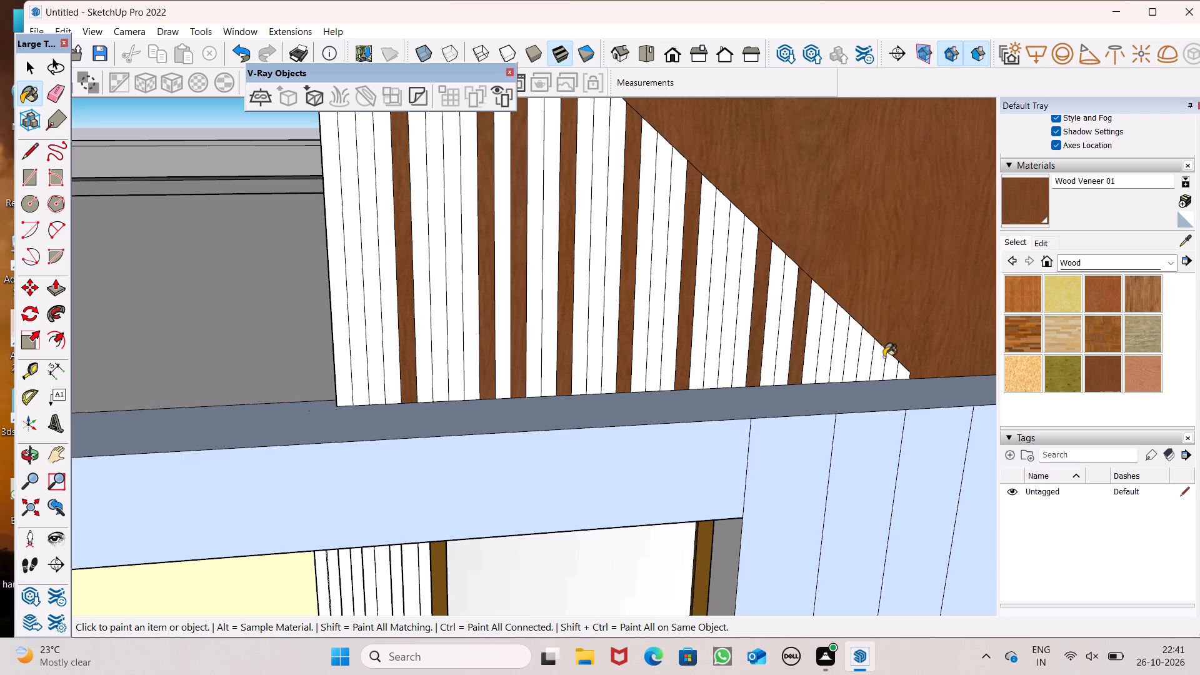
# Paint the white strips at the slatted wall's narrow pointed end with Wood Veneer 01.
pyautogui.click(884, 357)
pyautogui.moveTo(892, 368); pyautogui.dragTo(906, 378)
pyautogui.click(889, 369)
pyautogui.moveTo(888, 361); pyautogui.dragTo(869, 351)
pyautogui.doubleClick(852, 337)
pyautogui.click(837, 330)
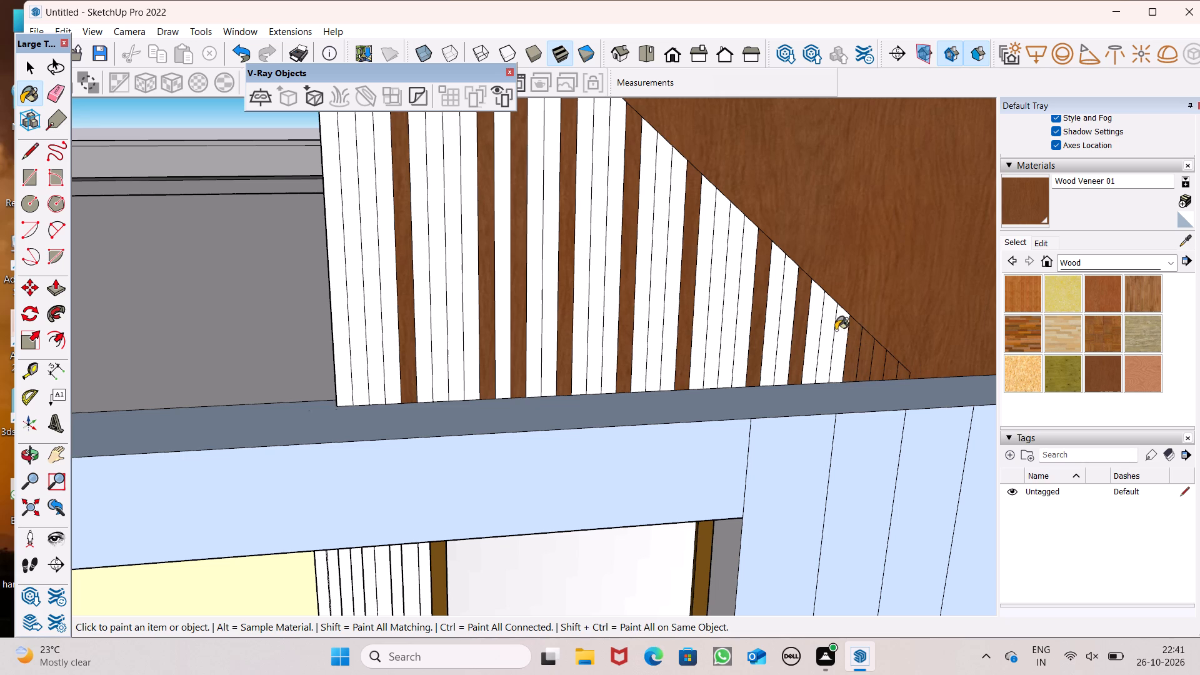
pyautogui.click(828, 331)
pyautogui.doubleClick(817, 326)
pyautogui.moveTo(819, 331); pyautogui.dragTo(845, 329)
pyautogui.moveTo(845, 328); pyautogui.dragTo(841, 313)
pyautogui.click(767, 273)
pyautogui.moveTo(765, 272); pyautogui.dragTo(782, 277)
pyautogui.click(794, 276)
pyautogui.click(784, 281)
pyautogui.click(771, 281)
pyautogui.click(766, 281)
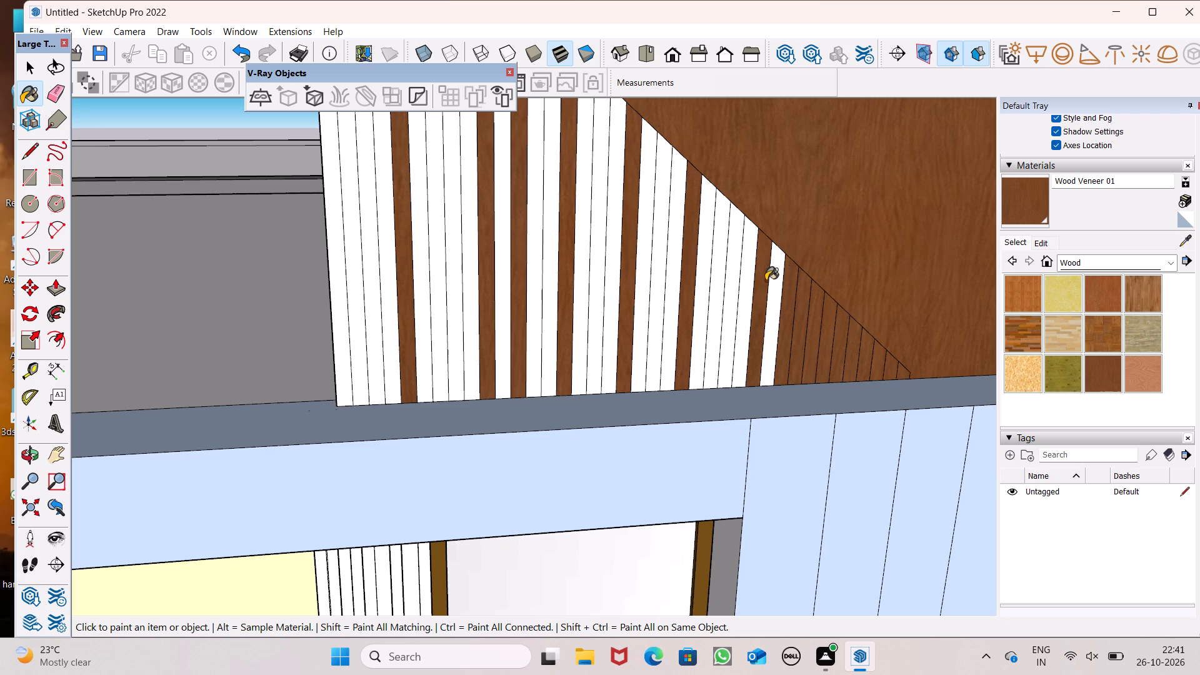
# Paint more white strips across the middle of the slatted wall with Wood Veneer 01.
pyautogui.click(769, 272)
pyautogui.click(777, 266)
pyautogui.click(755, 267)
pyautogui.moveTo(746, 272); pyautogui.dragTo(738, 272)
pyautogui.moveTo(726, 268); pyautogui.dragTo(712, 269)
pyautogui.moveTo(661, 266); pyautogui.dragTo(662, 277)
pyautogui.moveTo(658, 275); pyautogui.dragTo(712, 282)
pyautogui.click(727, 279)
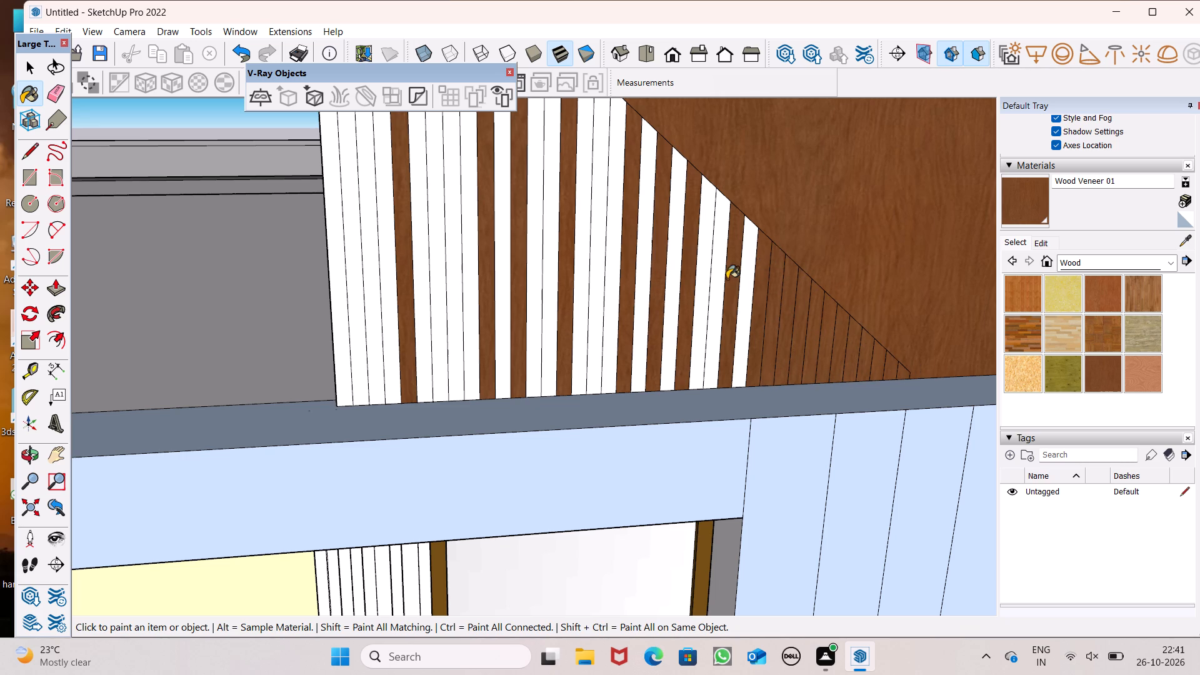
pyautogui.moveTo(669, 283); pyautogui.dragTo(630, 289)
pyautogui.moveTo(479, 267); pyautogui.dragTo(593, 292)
# Paint the plain wall beside the sloping slats with Wood Floor.
pyautogui.click(1171, 296)
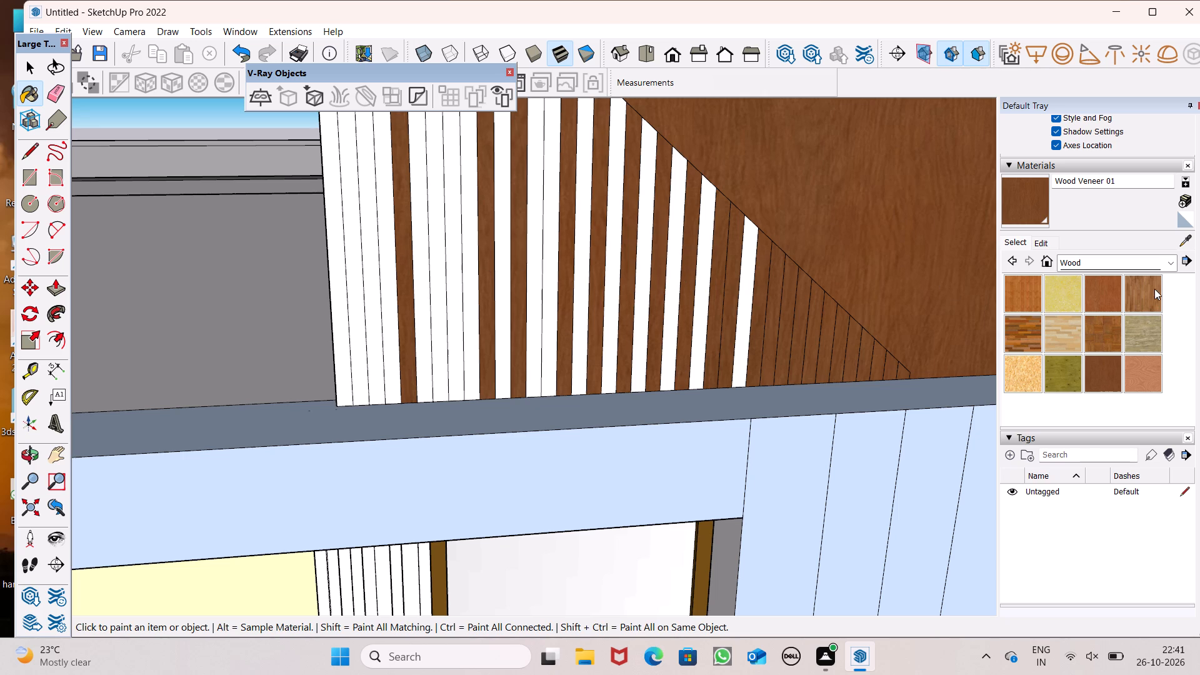
pyautogui.click(1154, 289)
pyautogui.click(807, 189)
# Paint the strips across the middle of the slatted wall with Wood Floor.
pyautogui.click(412, 258)
pyautogui.click(487, 267)
pyautogui.moveTo(490, 263); pyautogui.dragTo(491, 263)
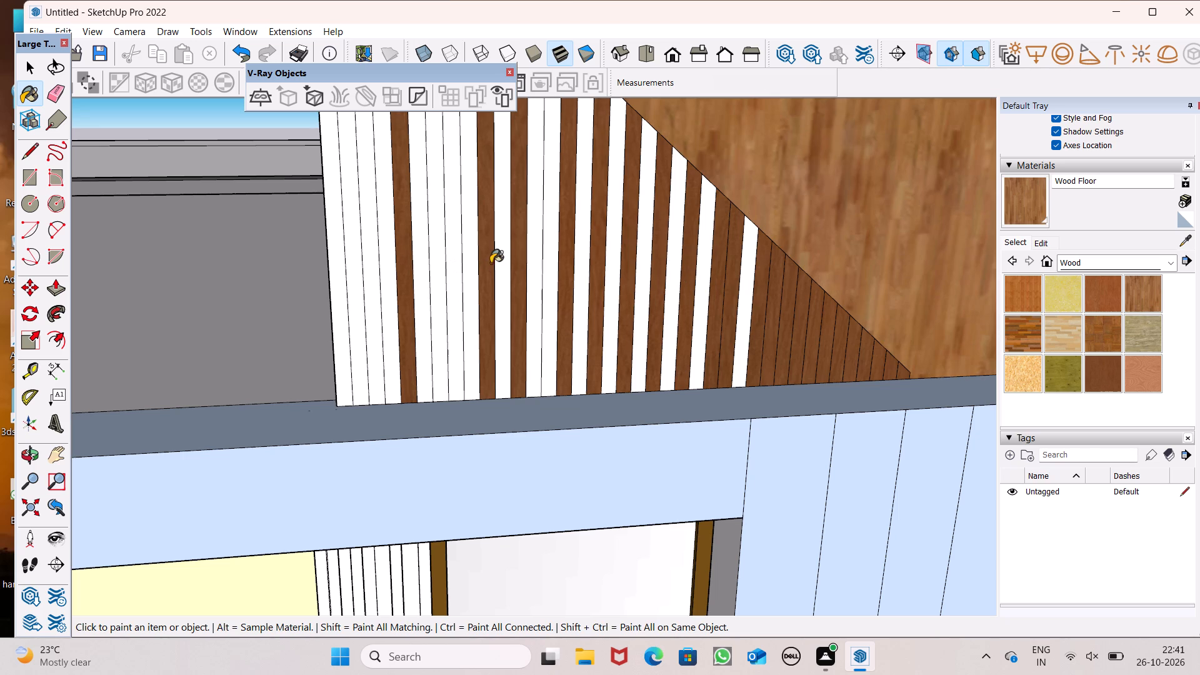
pyautogui.moveTo(491, 263); pyautogui.dragTo(521, 264)
pyautogui.click(531, 259)
pyautogui.moveTo(532, 262); pyautogui.dragTo(556, 263)
pyautogui.click(566, 256)
pyautogui.moveTo(571, 257); pyautogui.dragTo(596, 268)
pyautogui.moveTo(607, 264); pyautogui.dragTo(614, 274)
pyautogui.moveTo(619, 274); pyautogui.dragTo(631, 280)
pyautogui.moveTo(634, 274); pyautogui.dragTo(639, 274)
pyautogui.moveTo(673, 262); pyautogui.dragTo(684, 264)
pyautogui.moveTo(688, 263); pyautogui.dragTo(707, 265)
pyautogui.moveTo(725, 262); pyautogui.dragTo(738, 270)
# Paint strips toward the slatted wall's pointed end, and the ledge beneath it, with Wood Floor.
pyautogui.moveTo(744, 272); pyautogui.dragTo(759, 286)
pyautogui.moveTo(767, 286); pyautogui.dragTo(777, 301)
pyautogui.moveTo(782, 300); pyautogui.dragTo(799, 309)
pyautogui.moveTo(811, 307); pyautogui.dragTo(821, 319)
pyautogui.moveTo(821, 319); pyautogui.dragTo(827, 329)
pyautogui.moveTo(840, 328); pyautogui.dragTo(849, 345)
pyautogui.click(849, 346)
pyautogui.moveTo(862, 351); pyautogui.dragTo(877, 361)
pyautogui.moveTo(879, 361); pyautogui.dragTo(885, 363)
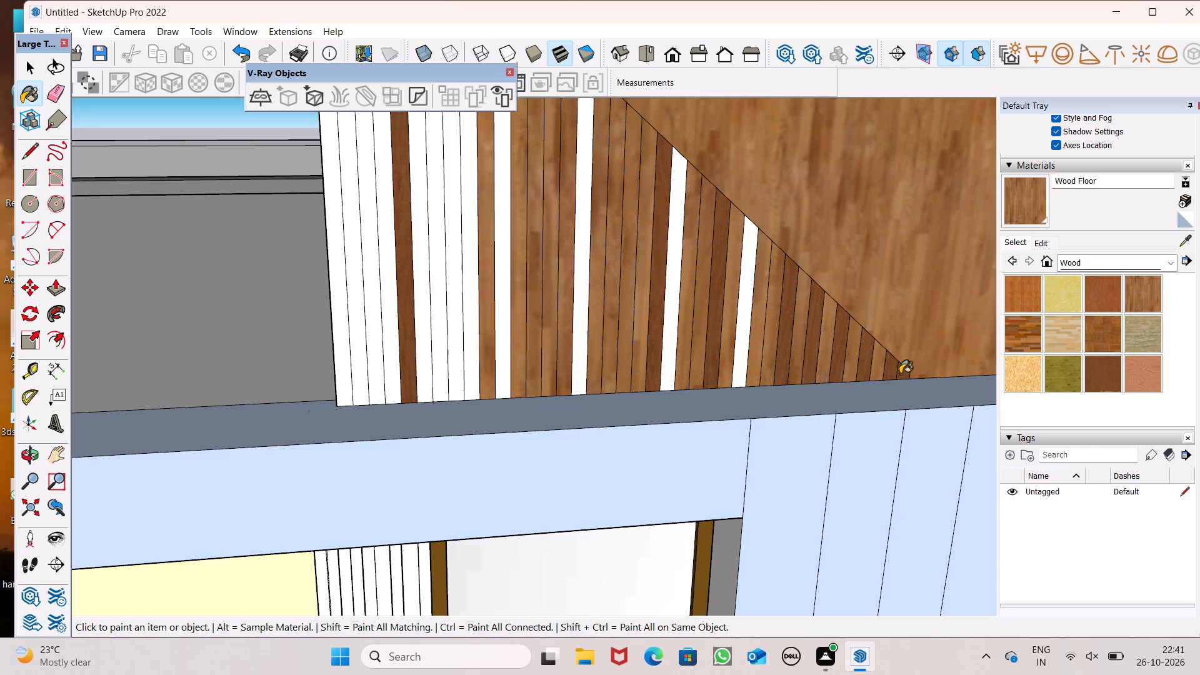
pyautogui.moveTo(897, 371); pyautogui.dragTo(917, 381)
pyautogui.moveTo(917, 378); pyautogui.dragTo(909, 371)
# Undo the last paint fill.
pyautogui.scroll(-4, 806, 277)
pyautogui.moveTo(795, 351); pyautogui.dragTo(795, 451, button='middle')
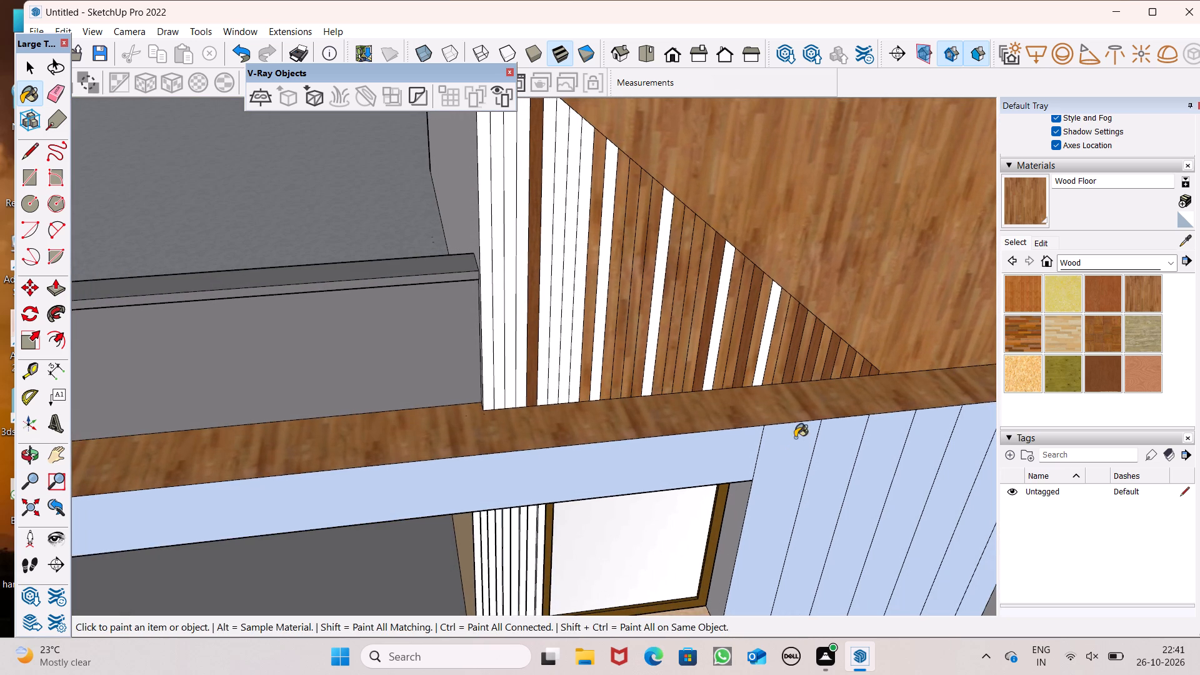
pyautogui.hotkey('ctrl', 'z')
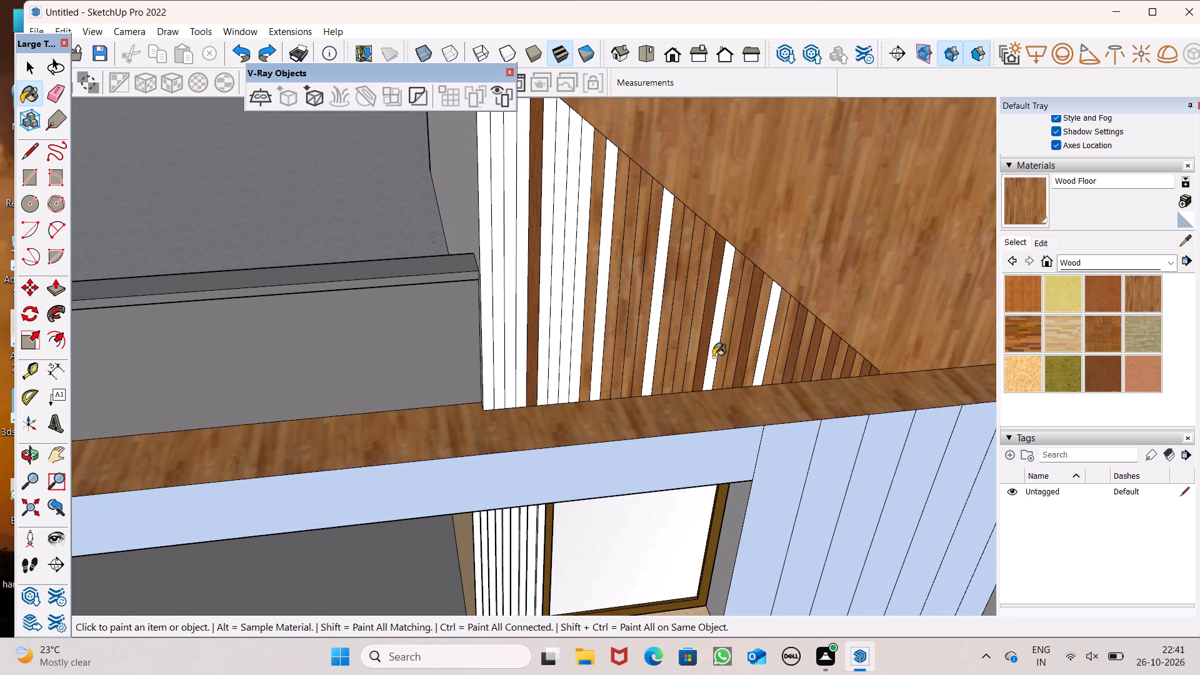
# Paint the missed white and dark strips between the slatted wall's middle and pointed end with Wood Floor.
pyautogui.click(707, 356)
pyautogui.click(713, 352)
pyautogui.moveTo(717, 349); pyautogui.dragTo(723, 347)
pyautogui.click(727, 347)
pyautogui.moveTo(731, 345); pyautogui.dragTo(741, 344)
pyautogui.moveTo(741, 343); pyautogui.dragTo(747, 339)
pyautogui.click(747, 339)
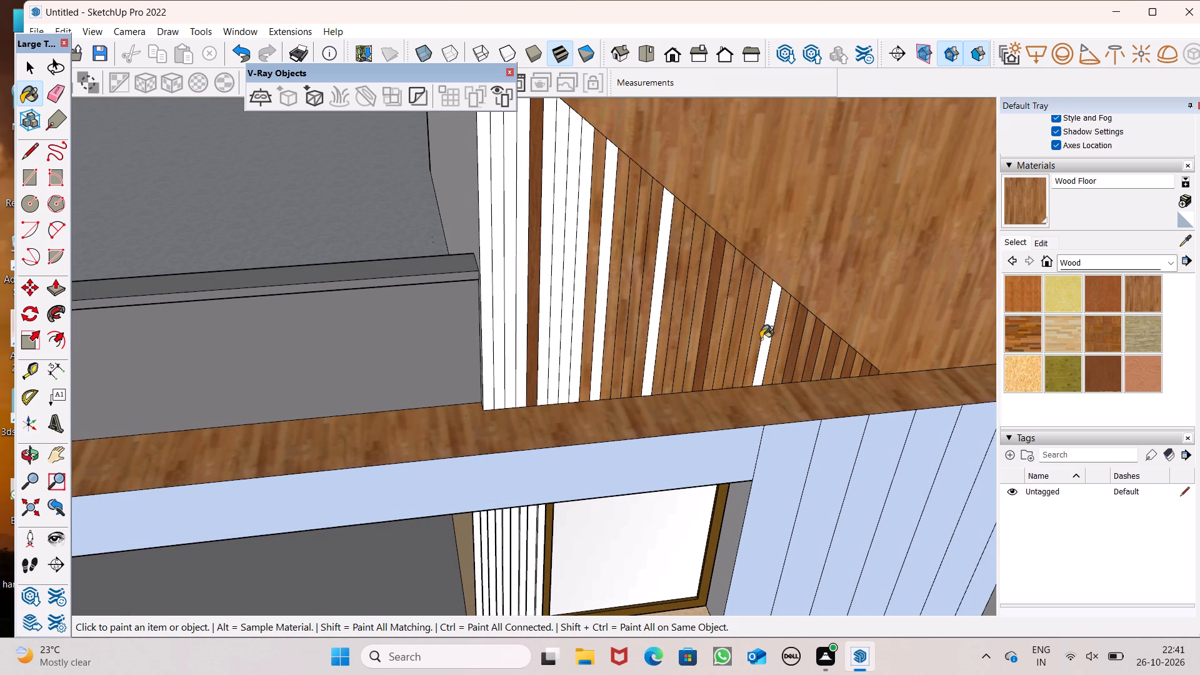
pyautogui.click(761, 339)
pyautogui.click(765, 340)
pyautogui.moveTo(766, 340); pyautogui.dragTo(804, 347)
pyautogui.click(804, 347)
pyautogui.click(854, 347)
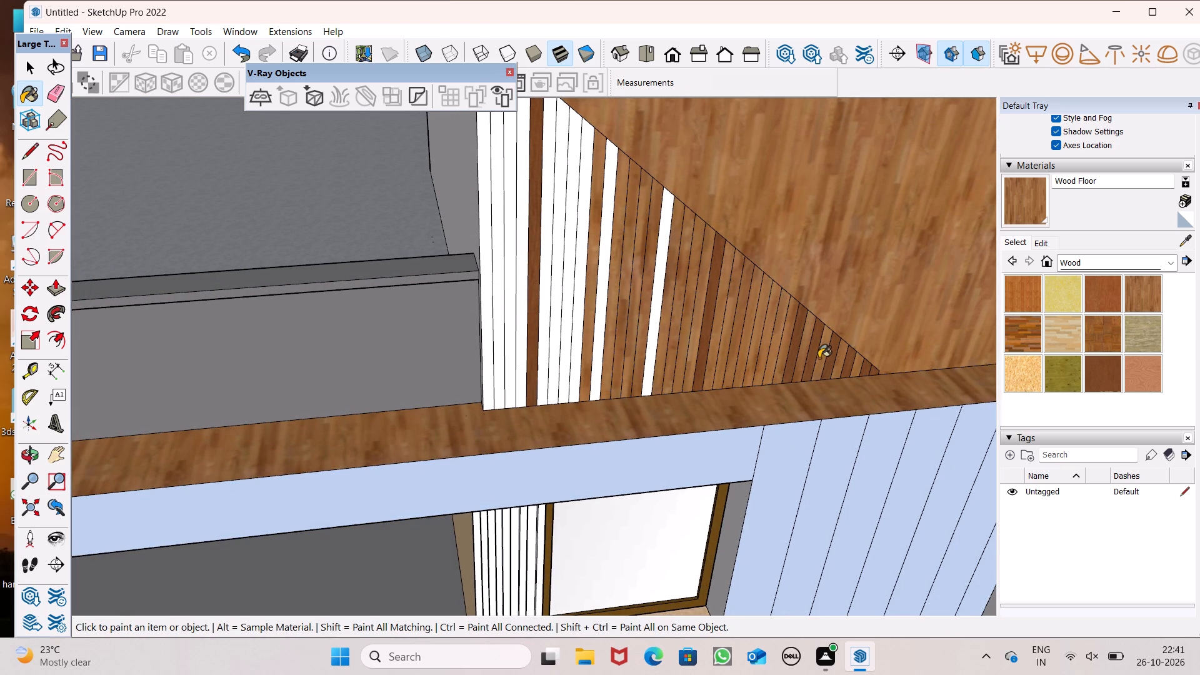
# Paint the remaining dark strips at the slatted wall's pointed end with Wood Floor.
pyautogui.click(816, 358)
pyautogui.moveTo(792, 352); pyautogui.dragTo(799, 352)
pyautogui.click(814, 352)
pyautogui.moveTo(822, 347); pyautogui.dragTo(809, 346)
pyautogui.scroll(10, 804, 344)
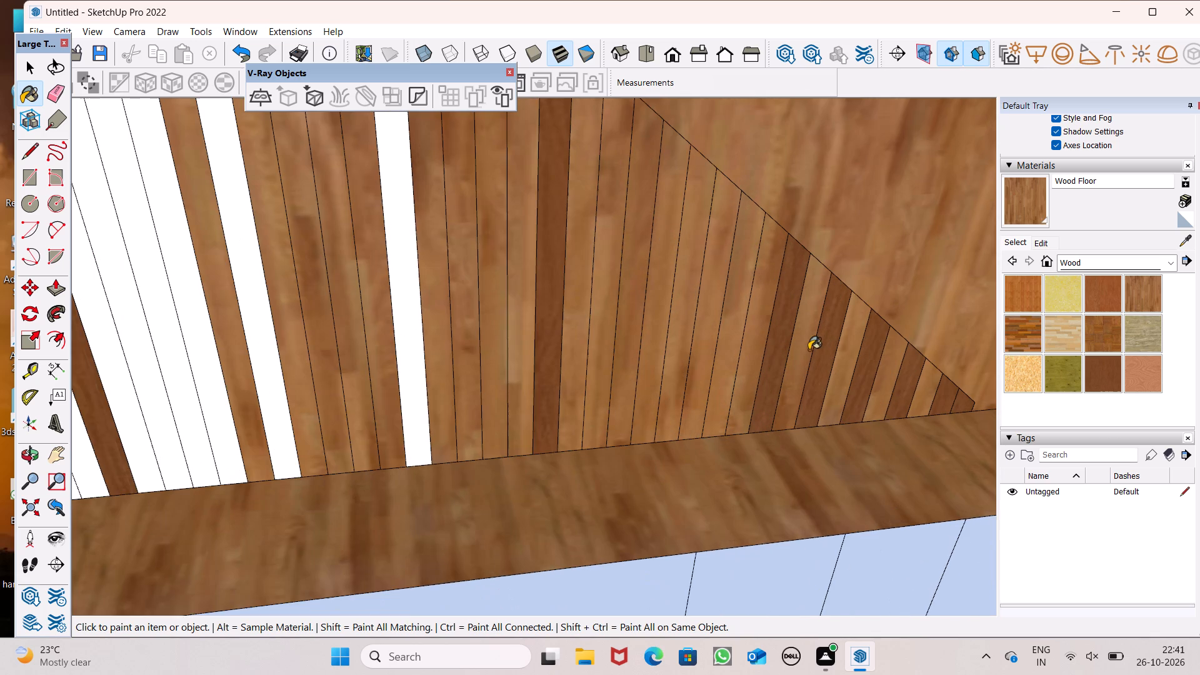
pyautogui.click(837, 349)
pyautogui.moveTo(737, 330); pyautogui.dragTo(763, 341)
pyautogui.moveTo(797, 345); pyautogui.dragTo(772, 342)
pyautogui.moveTo(755, 341); pyautogui.dragTo(772, 345)
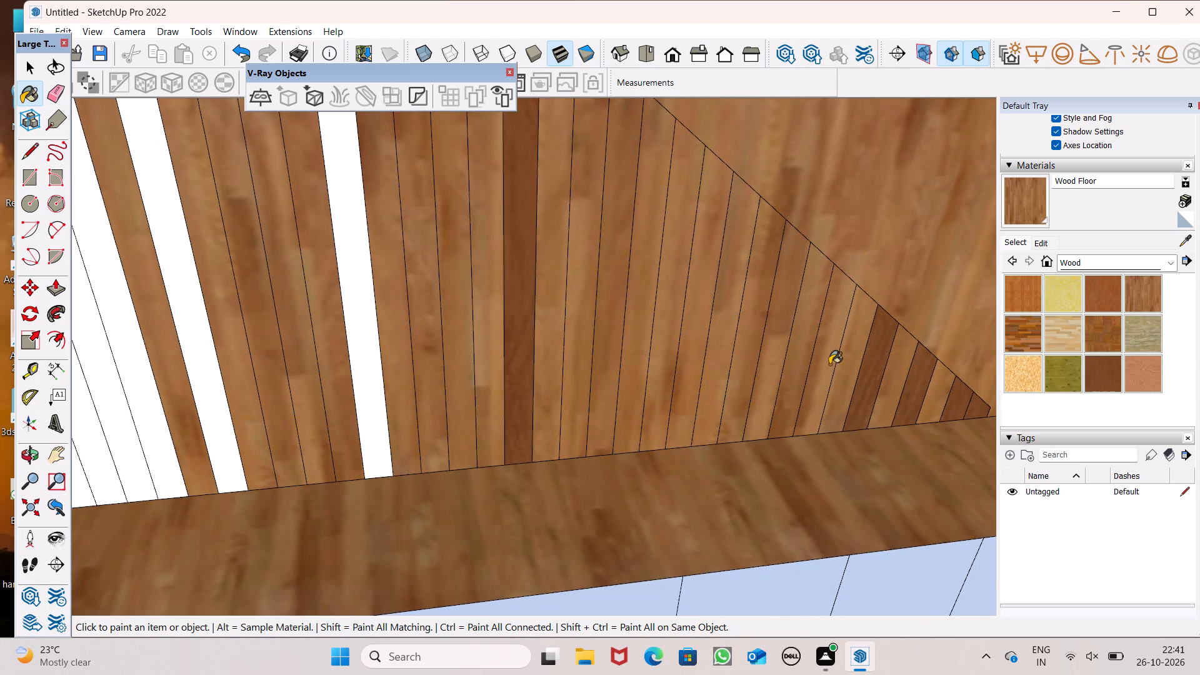
pyautogui.moveTo(873, 368); pyautogui.dragTo(889, 374)
pyautogui.moveTo(894, 374); pyautogui.dragTo(918, 383)
pyautogui.moveTo(919, 383); pyautogui.dragTo(946, 387)
pyautogui.click(959, 401)
pyautogui.click(972, 407)
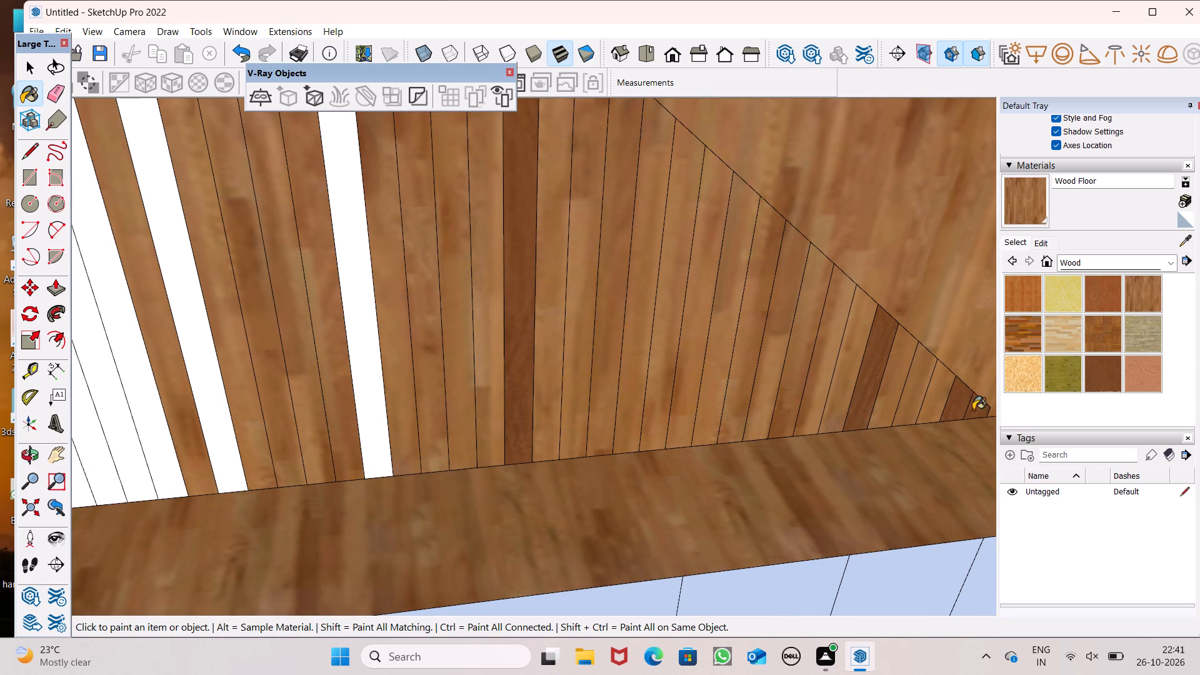
pyautogui.click(873, 373)
# Paint the leftover white and dark strips in the middle and full-height part of the slatted wall with Wood Floor.
pyautogui.scroll(-7, 897, 347)
pyautogui.scroll(4, 591, 237)
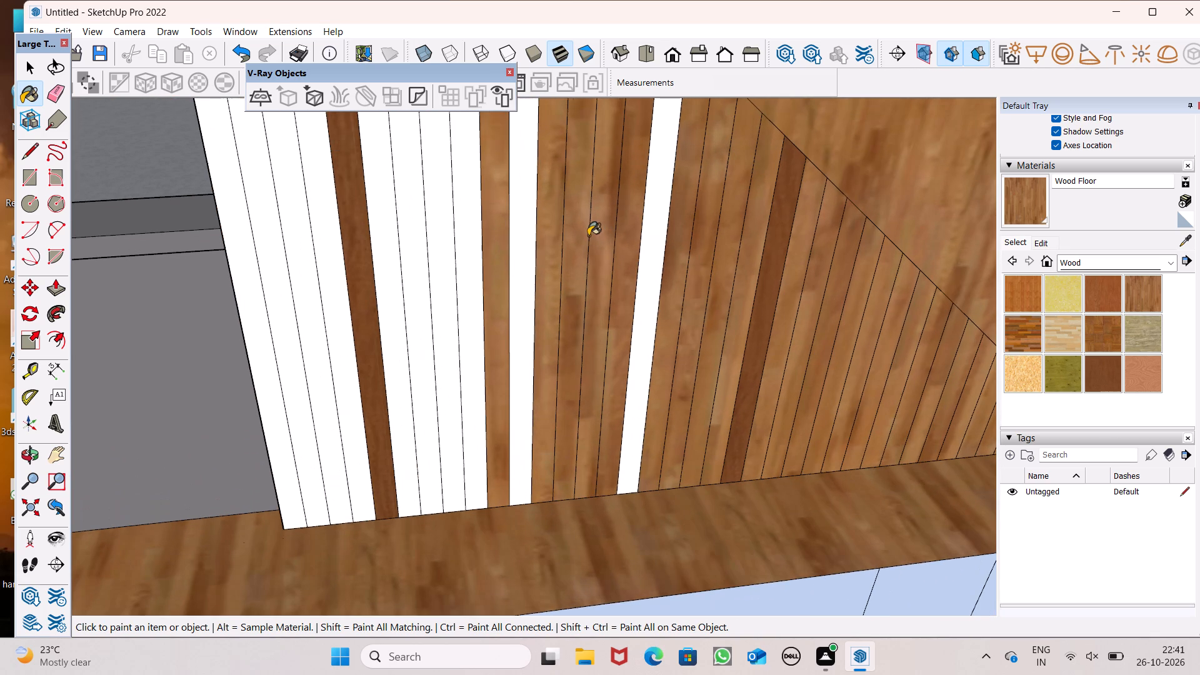
pyautogui.click(659, 274)
pyautogui.click(762, 303)
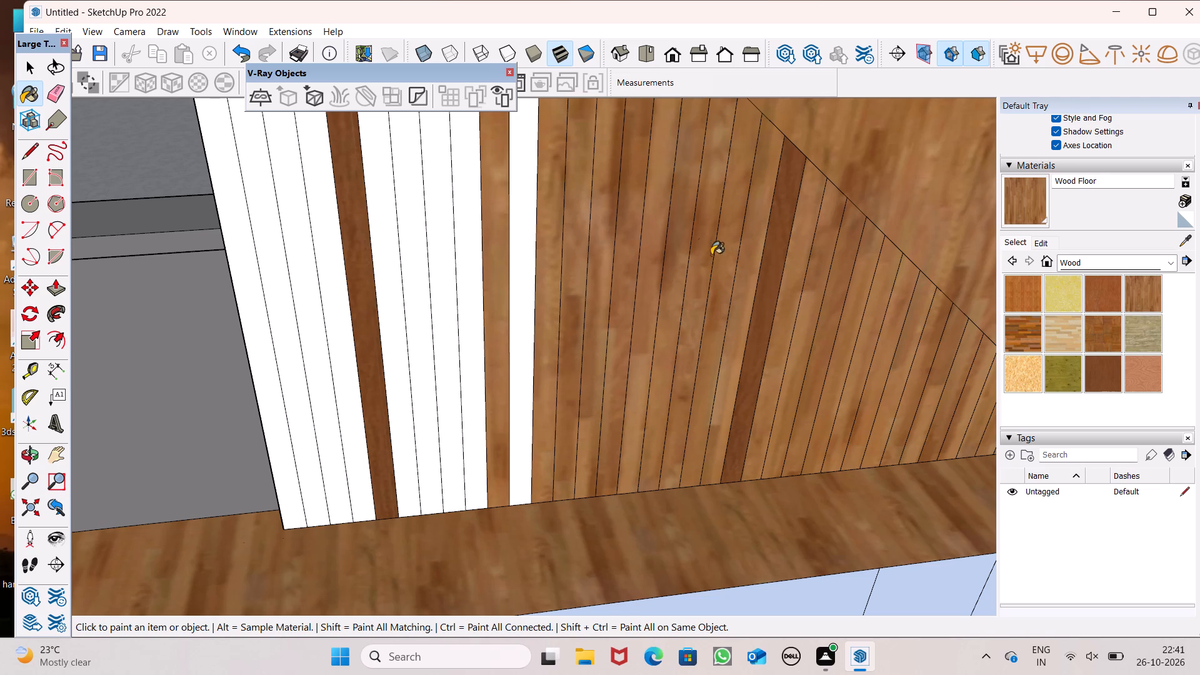
pyautogui.click(345, 337)
pyautogui.click(371, 334)
pyautogui.moveTo(372, 334); pyautogui.dragTo(385, 337)
pyautogui.click(409, 334)
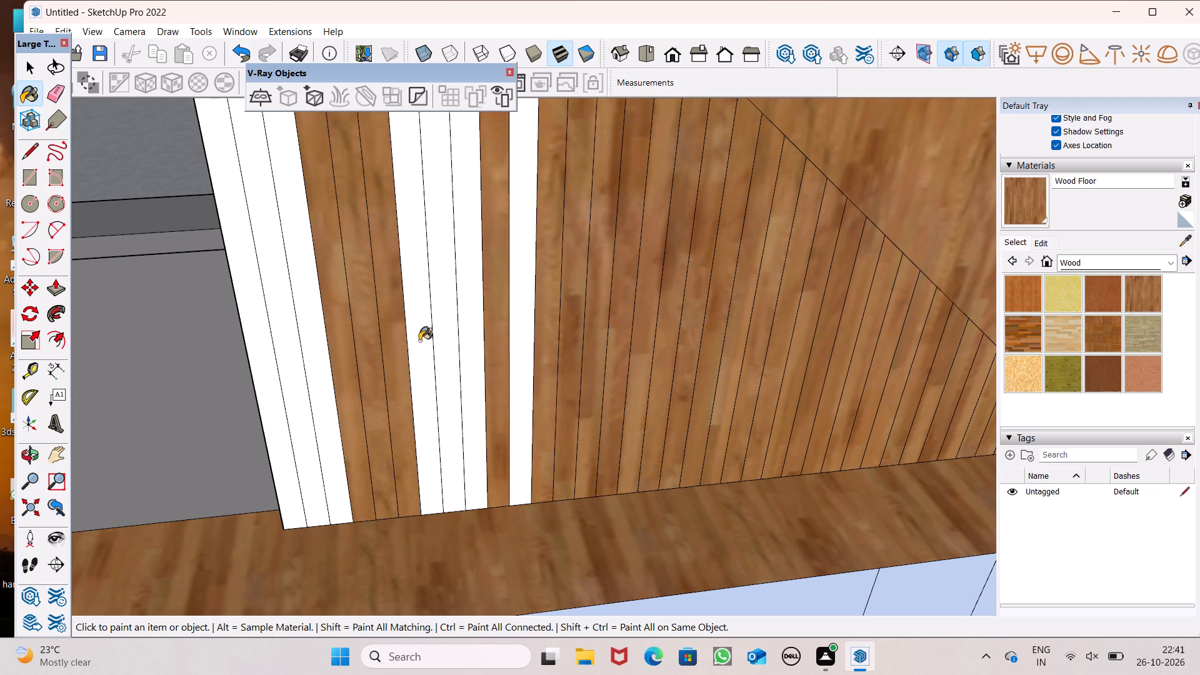
pyautogui.moveTo(423, 343); pyautogui.dragTo(461, 347)
pyautogui.moveTo(463, 345); pyautogui.dragTo(475, 342)
pyautogui.moveTo(488, 339); pyautogui.dragTo(501, 337)
pyautogui.moveTo(503, 336); pyautogui.dragTo(527, 332)
pyautogui.click(531, 331)
pyautogui.click(446, 329)
pyautogui.moveTo(442, 326); pyautogui.dragTo(388, 339)
# Paint the last white strips at the slatted wall's full-height edge, beside the dark parapet, with Wood Floor.
pyautogui.moveTo(313, 349); pyautogui.dragTo(311, 355)
pyautogui.click(308, 354)
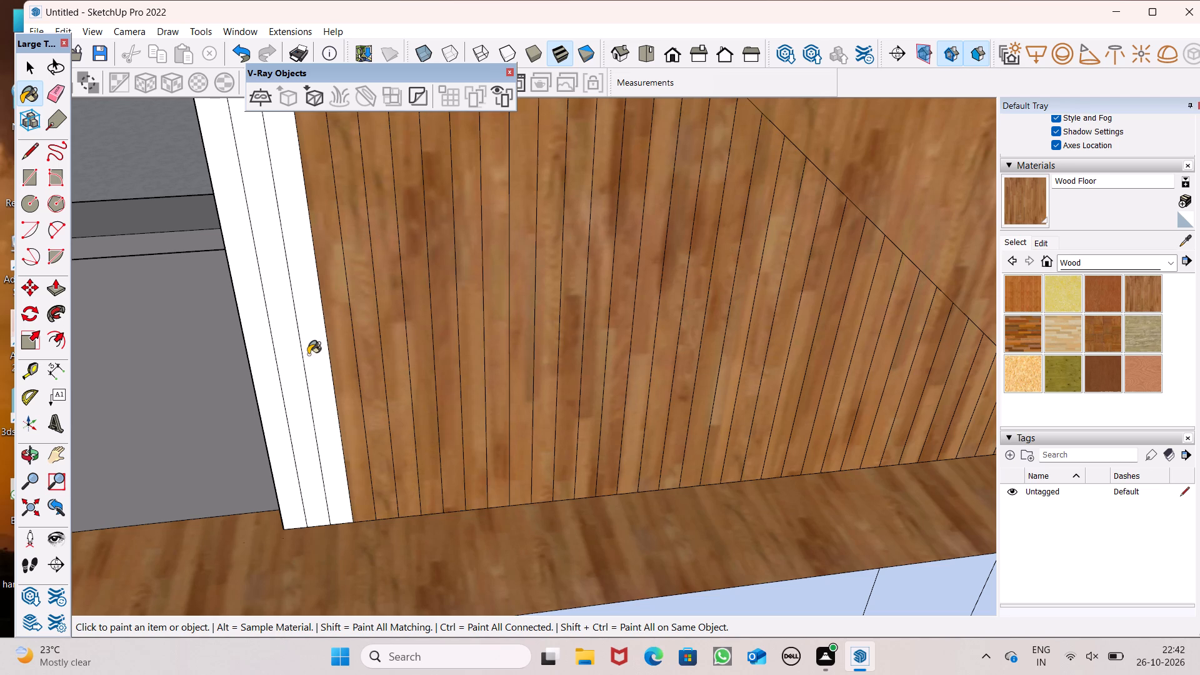
pyautogui.moveTo(255, 345); pyautogui.dragTo(264, 351)
pyautogui.click(270, 336)
pyautogui.scroll(-2, 311, 364)
pyautogui.click(309, 341)
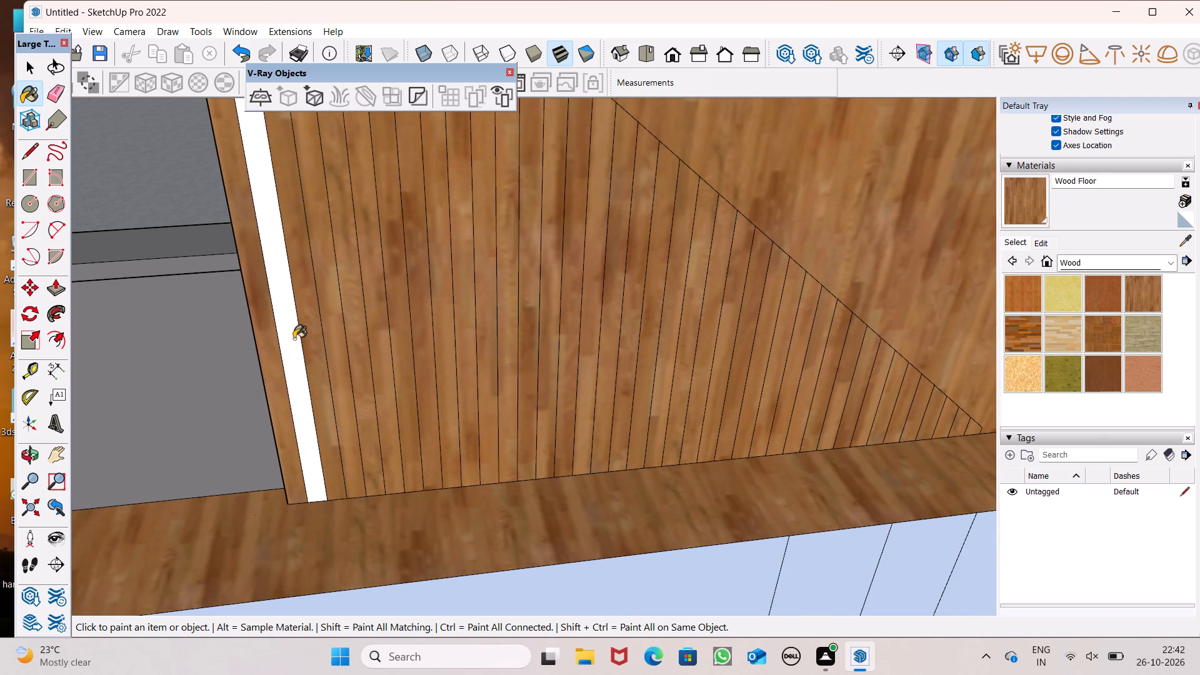
pyautogui.click(294, 339)
# Paint the upper room's terrace-side walls with Wood Floor.
pyautogui.scroll(-7, 342, 365)
pyautogui.scroll(1, 347, 381)
pyautogui.scroll(-5, 352, 385)
pyautogui.moveTo(392, 373); pyautogui.dragTo(699, 297, button='middle')
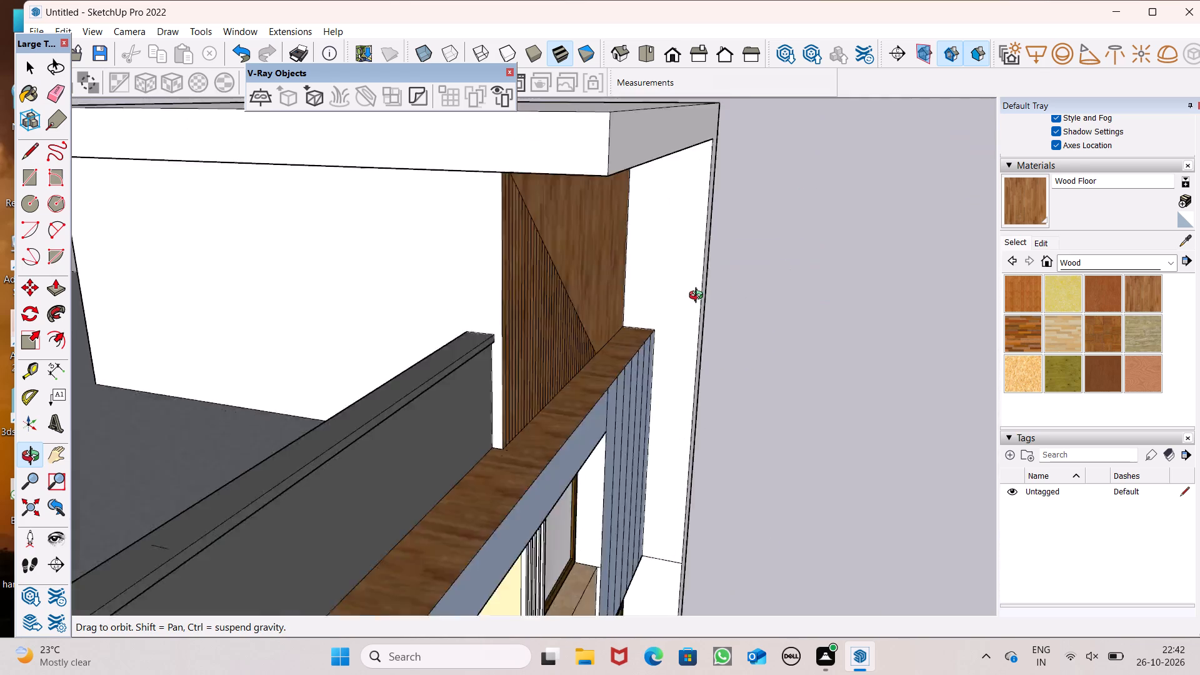
pyautogui.moveTo(699, 297); pyautogui.dragTo(560, 294, button='middle')
pyautogui.moveTo(355, 267); pyautogui.dragTo(362, 268)
pyautogui.moveTo(393, 281); pyautogui.dragTo(951, 259, button='middle')
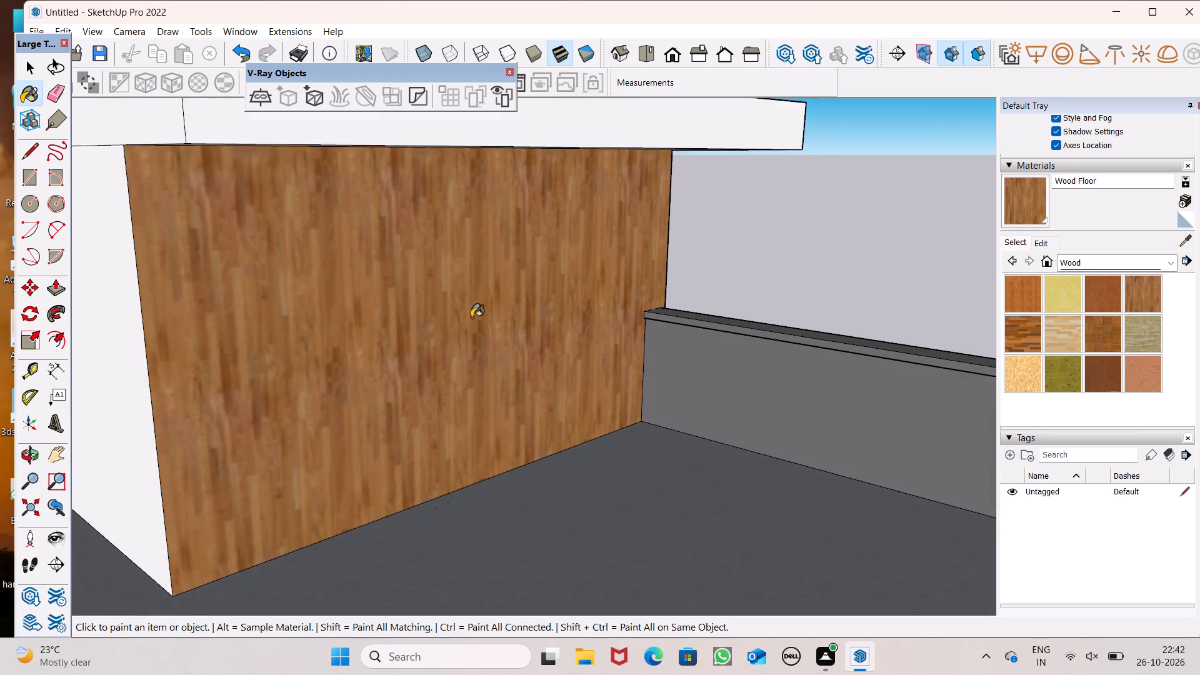
pyautogui.scroll(-3, 471, 317)
pyautogui.click(190, 361)
# Examine the wood-clad upper walls, slatted wall and ledge from around the terrace and facade.
pyautogui.moveTo(484, 317); pyautogui.dragTo(0, 492, button='middle')
pyautogui.moveTo(682, 354); pyautogui.dragTo(674, 360, button='middle')
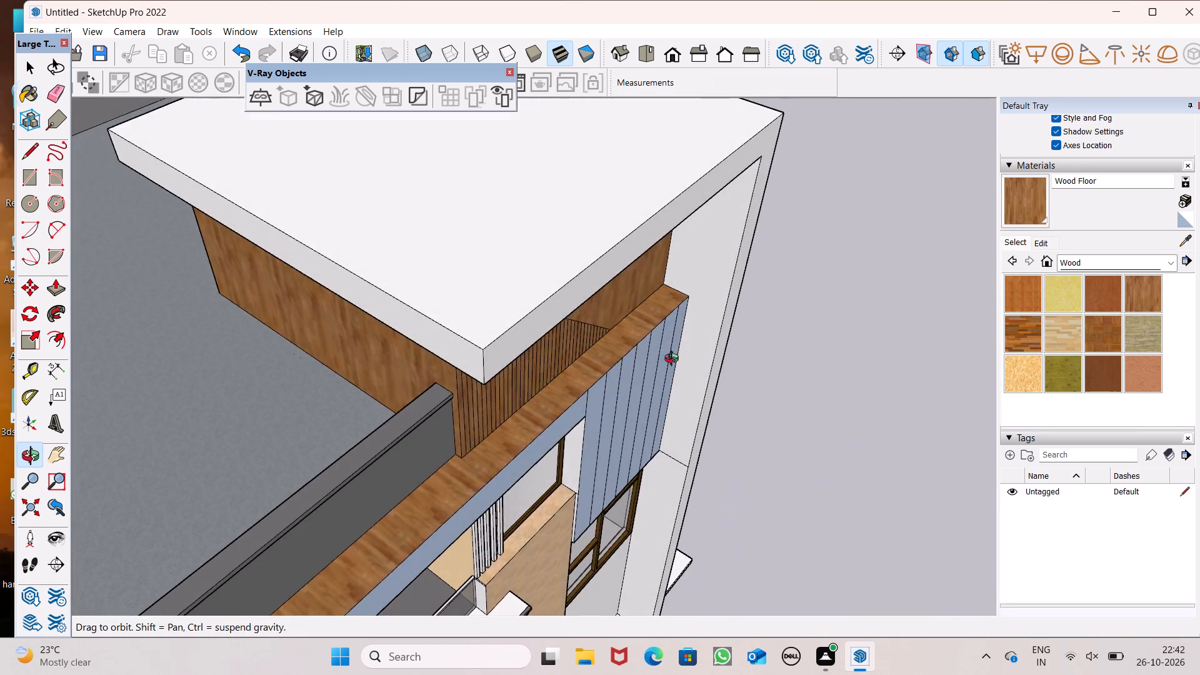
pyautogui.moveTo(674, 360); pyautogui.dragTo(0, 162, button='middle')
pyautogui.scroll(1, 0, 167)
pyautogui.moveTo(465, 207); pyautogui.dragTo(1016, 217, button='middle')
pyautogui.moveTo(561, 244); pyautogui.dragTo(731, 289, button='middle')
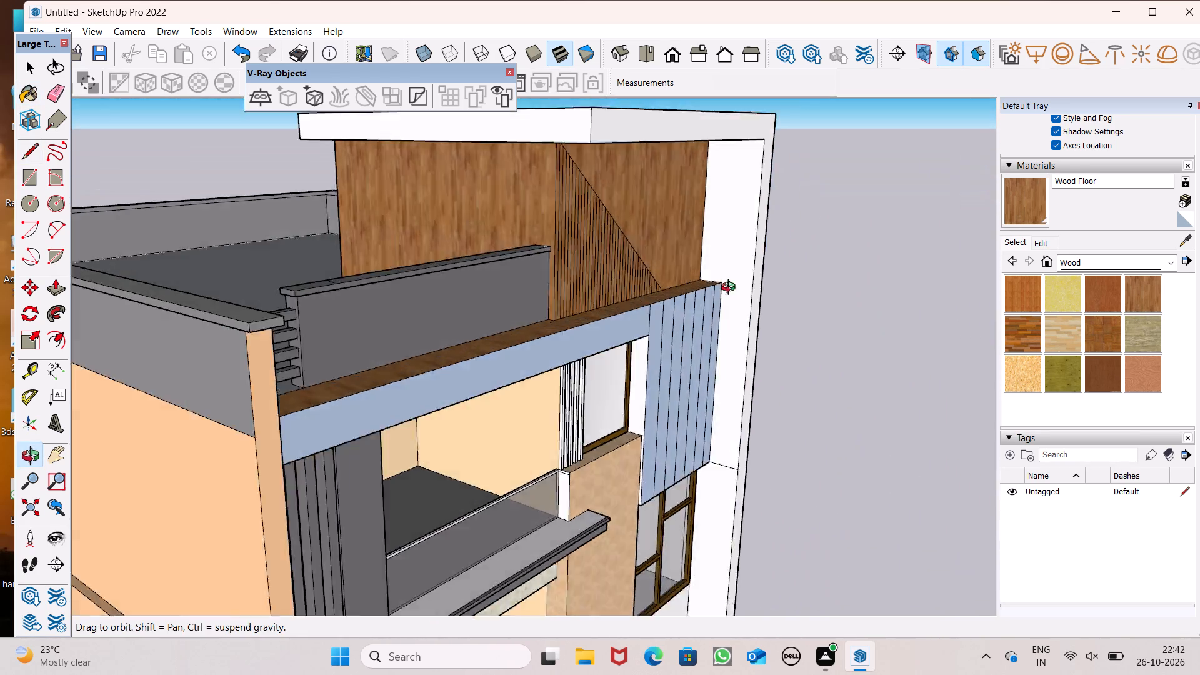
pyautogui.moveTo(731, 289); pyautogui.dragTo(1052, 240, button='middle')
pyautogui.moveTo(358, 274); pyautogui.dragTo(0, 306, button='middle')
pyautogui.scroll(-3, 676, 221)
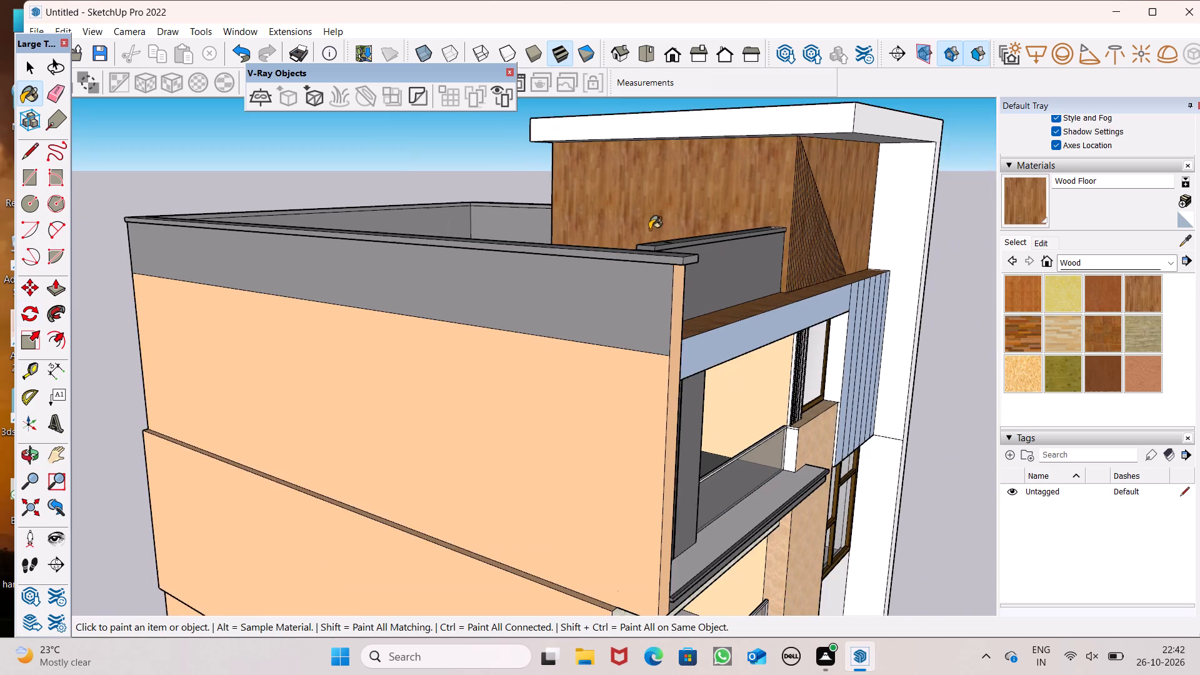
# Paint the front and side faces of the vertical fins beside the top-floor balcony window with Wood Floor.
pyautogui.moveTo(882, 274); pyautogui.dragTo(740, 252, button='middle')
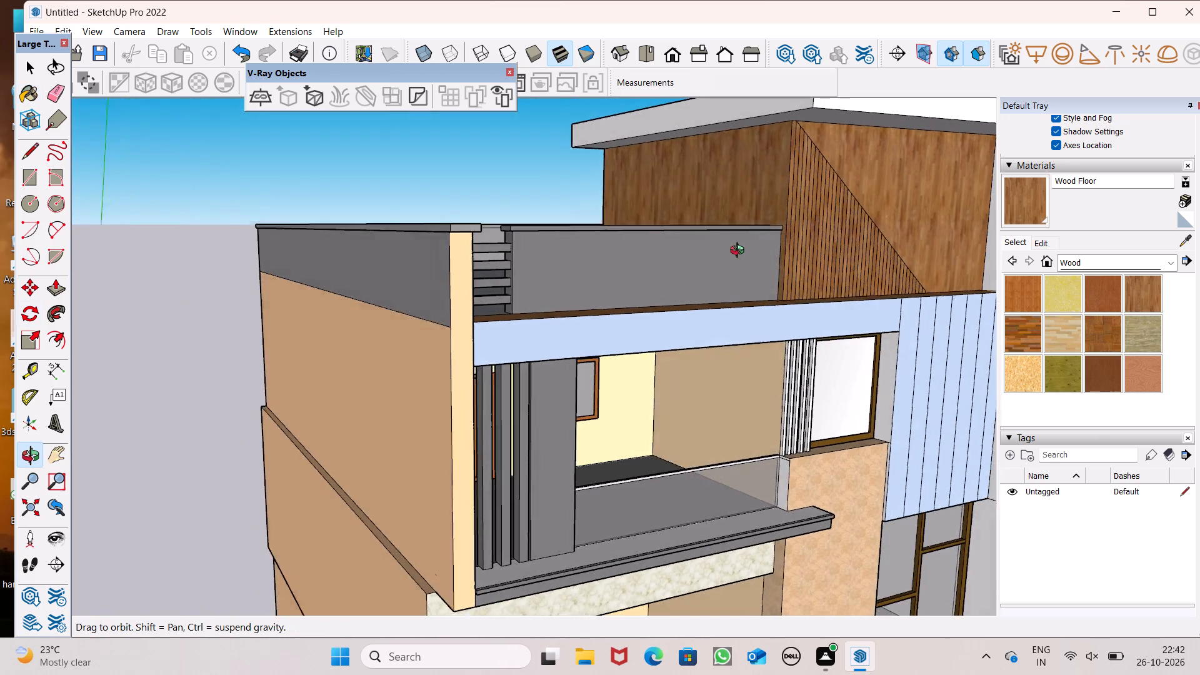
pyautogui.moveTo(740, 252); pyautogui.dragTo(742, 234, button='middle')
pyautogui.scroll(7, 834, 322)
pyautogui.scroll(14, 799, 436)
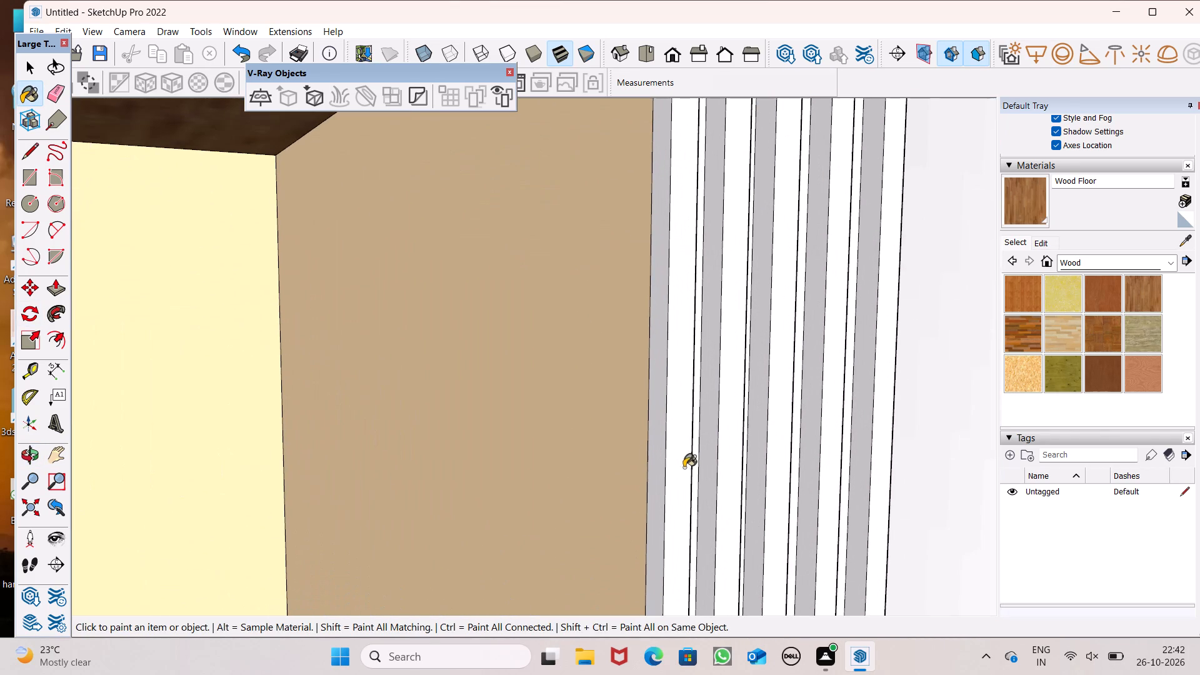
pyautogui.click(683, 466)
pyautogui.click(716, 461)
pyautogui.click(748, 461)
pyautogui.click(756, 461)
pyautogui.moveTo(762, 462); pyautogui.dragTo(772, 462)
pyautogui.moveTo(779, 460); pyautogui.dragTo(779, 460)
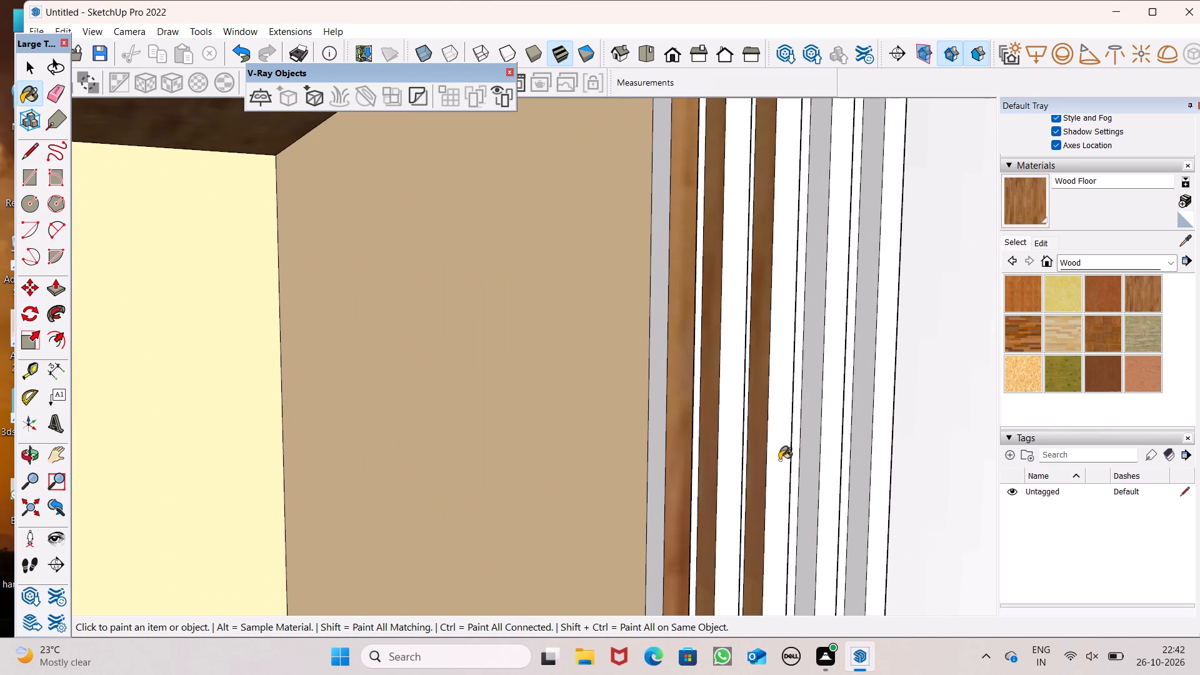
pyautogui.moveTo(779, 460); pyautogui.dragTo(786, 459)
pyautogui.moveTo(792, 457); pyautogui.dragTo(811, 457)
pyautogui.moveTo(815, 458); pyautogui.dragTo(823, 456)
pyautogui.click(830, 454)
pyautogui.click(839, 451)
pyautogui.click(847, 447)
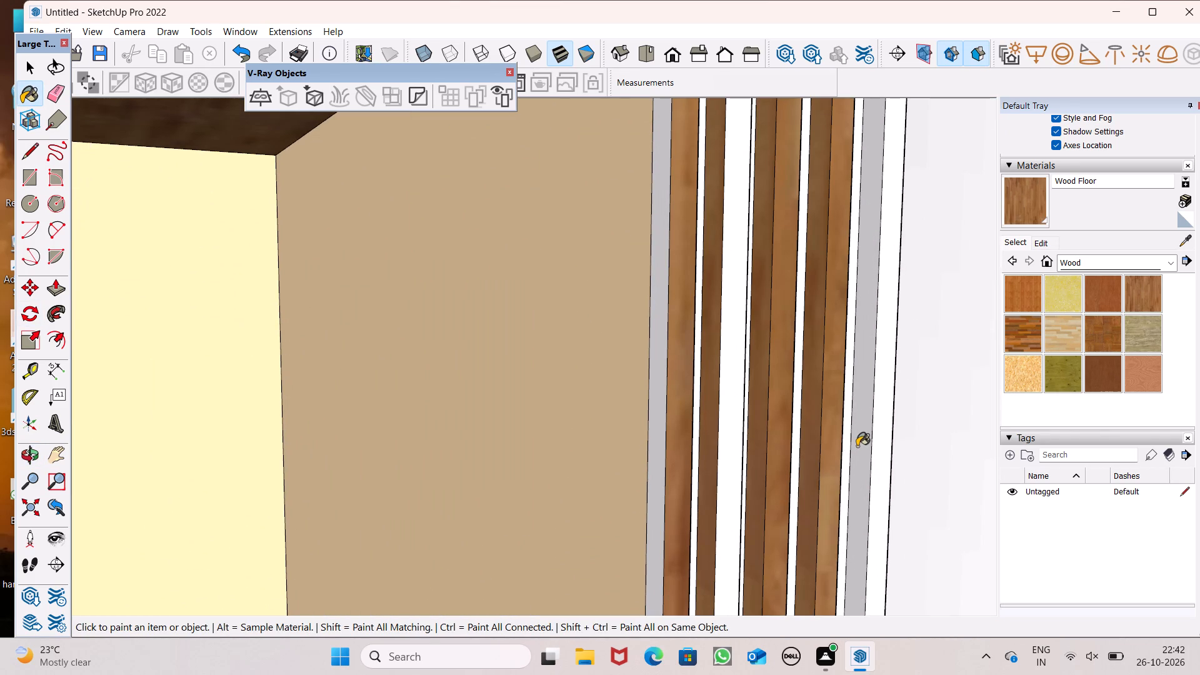
pyautogui.click(862, 444)
pyautogui.click(884, 423)
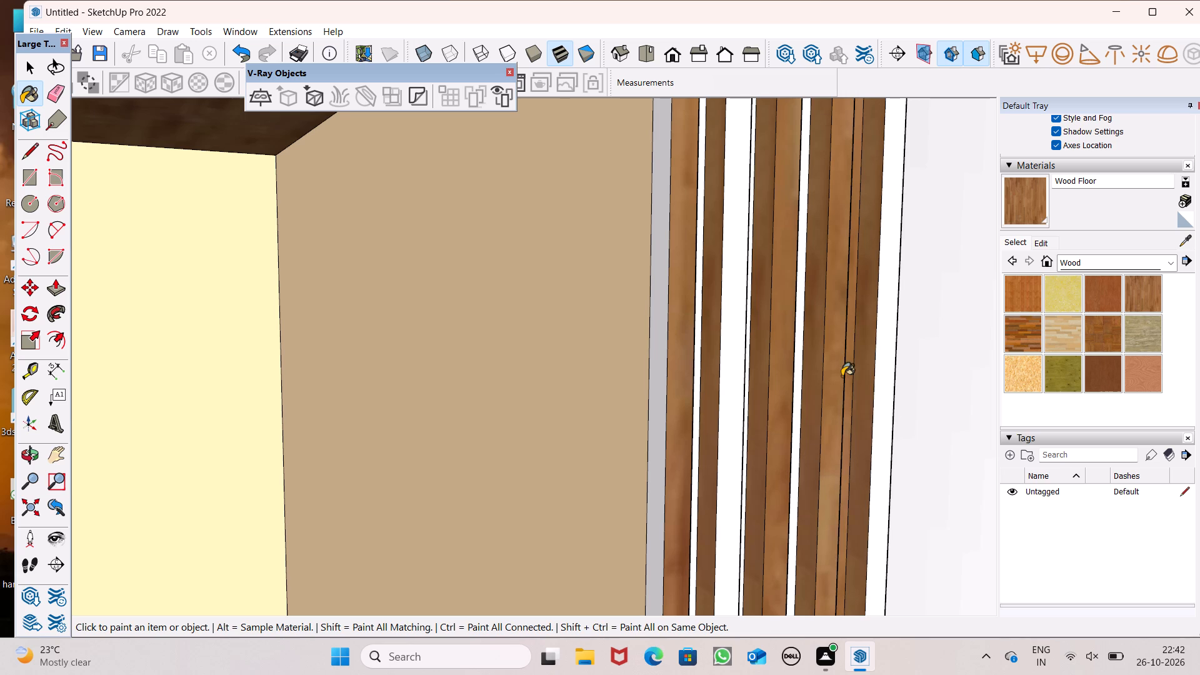
# Paint the remaining white faces of the vertical fins beside the top-floor balcony window with Wood Floor.
pyautogui.moveTo(611, 447); pyautogui.dragTo(792, 476, button='middle')
pyautogui.click(687, 451)
pyautogui.scroll(1, 754, 452)
pyautogui.moveTo(754, 452); pyautogui.dragTo(517, 454, button='middle')
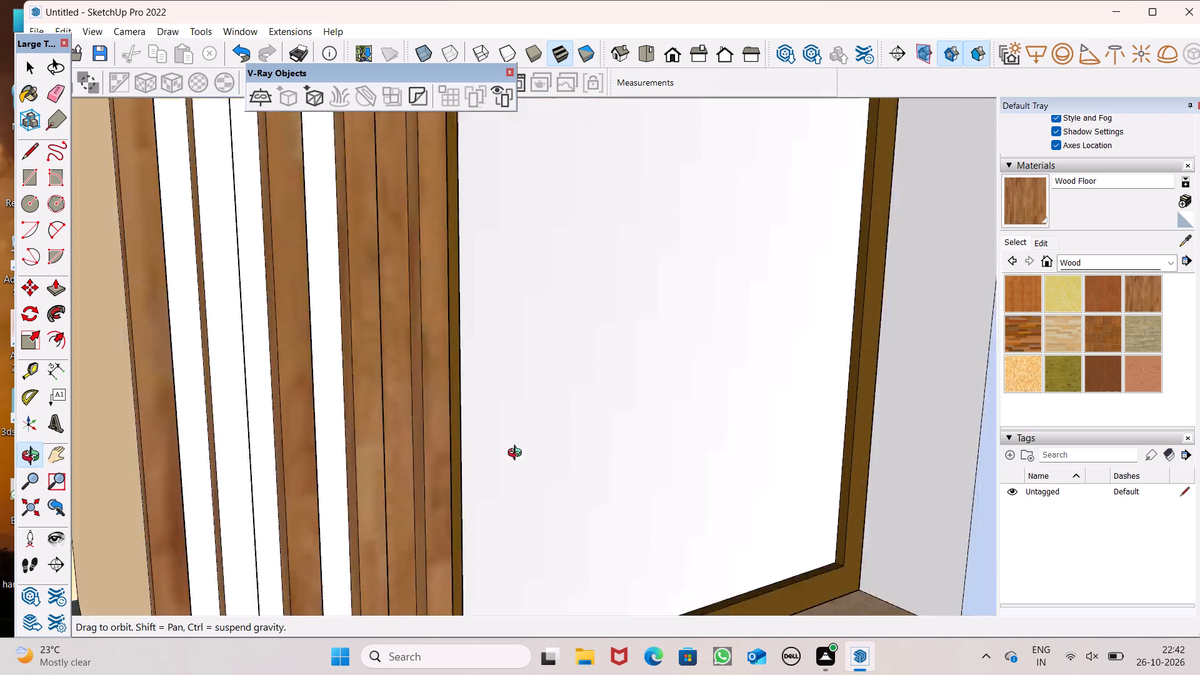
pyautogui.moveTo(517, 454); pyautogui.dragTo(456, 454, button='middle')
pyautogui.scroll(-6, 480, 415)
pyautogui.scroll(8, 198, 443)
pyautogui.click(192, 440)
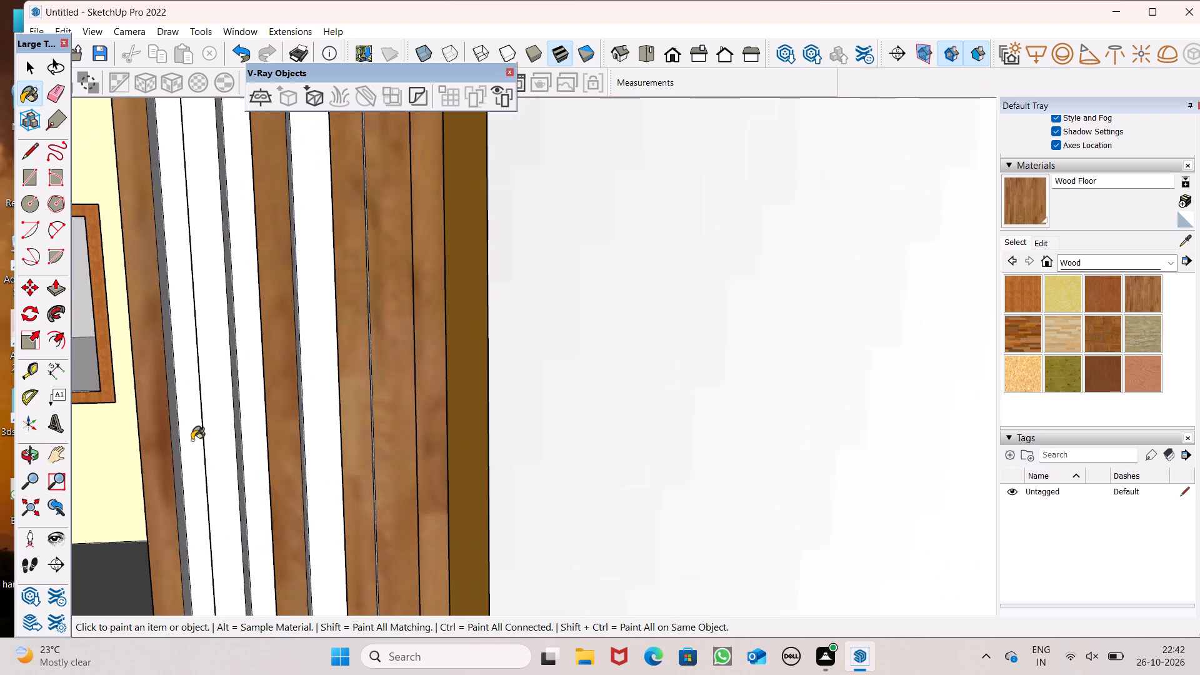
pyautogui.click(232, 431)
pyautogui.click(286, 430)
pyautogui.click(329, 425)
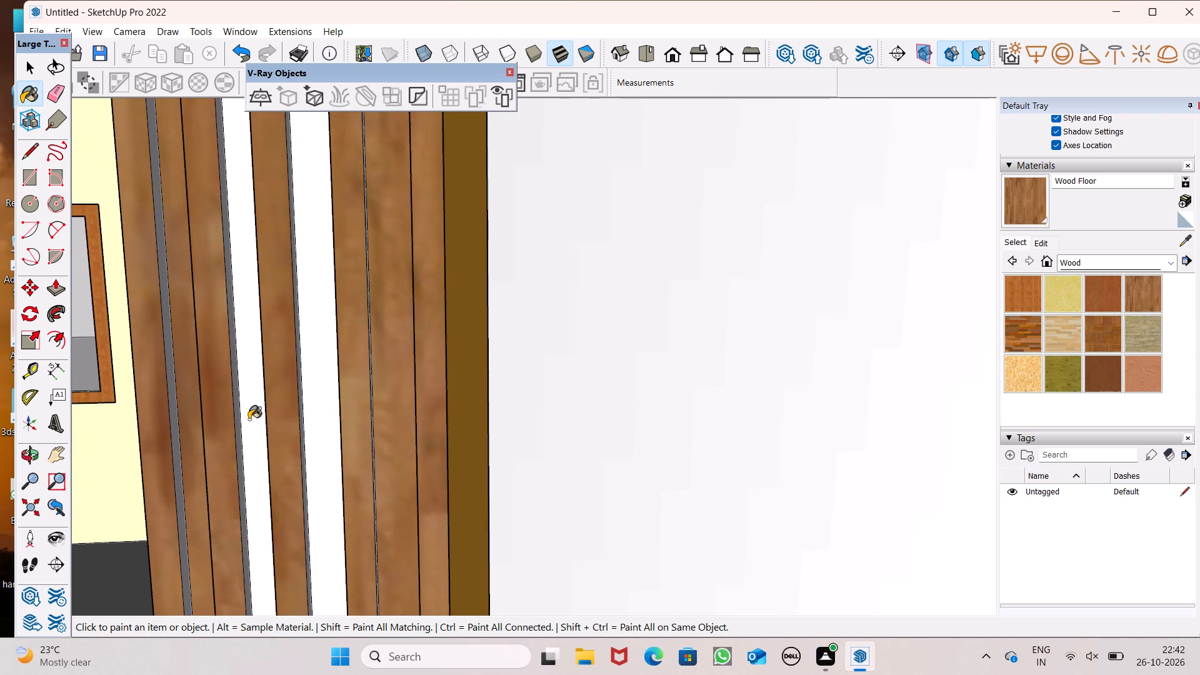
pyautogui.click(249, 419)
pyautogui.scroll(1, 314, 427)
pyautogui.moveTo(314, 428); pyautogui.dragTo(598, 441, button='middle')
pyautogui.scroll(-4, 349, 417)
pyautogui.moveTo(335, 444); pyautogui.dragTo(494, 428, button='middle')
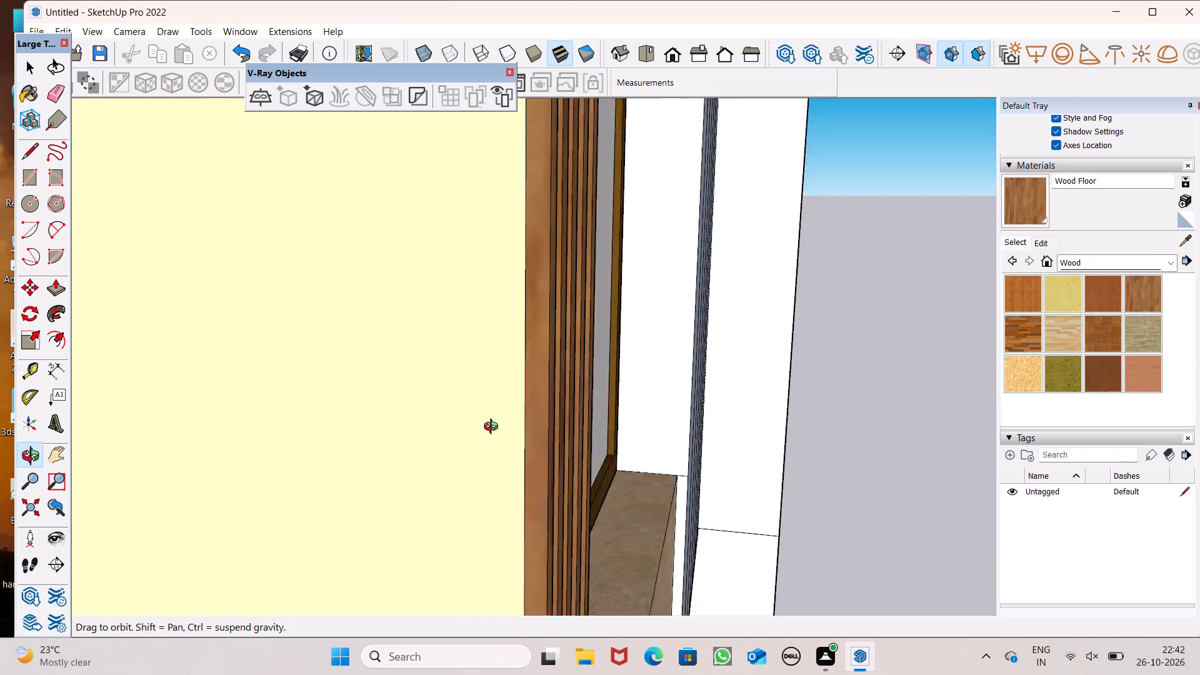
pyautogui.moveTo(494, 428); pyautogui.dragTo(352, 432, button='middle')
pyautogui.scroll(7, 352, 432)
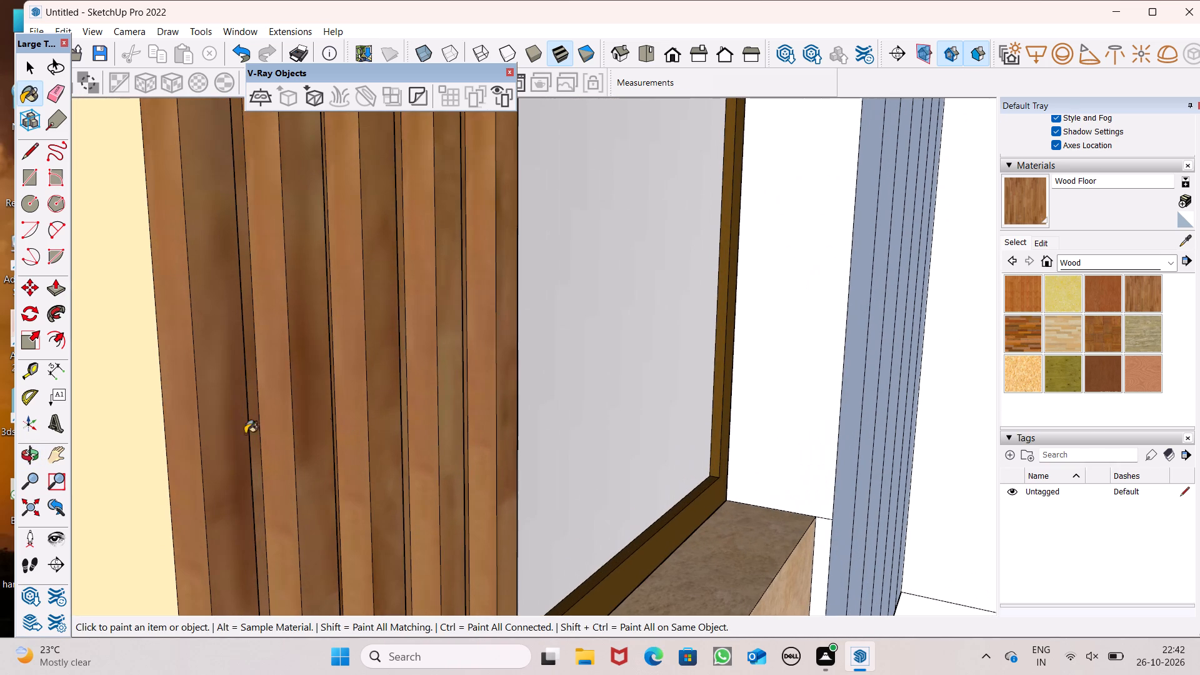
# Paint the window-facing white sides of the vertical fins beside the top-floor balcony window with Wood Floor.
pyautogui.moveTo(282, 442); pyautogui.dragTo(291, 444)
pyautogui.moveTo(471, 431); pyautogui.dragTo(319, 479, button='middle')
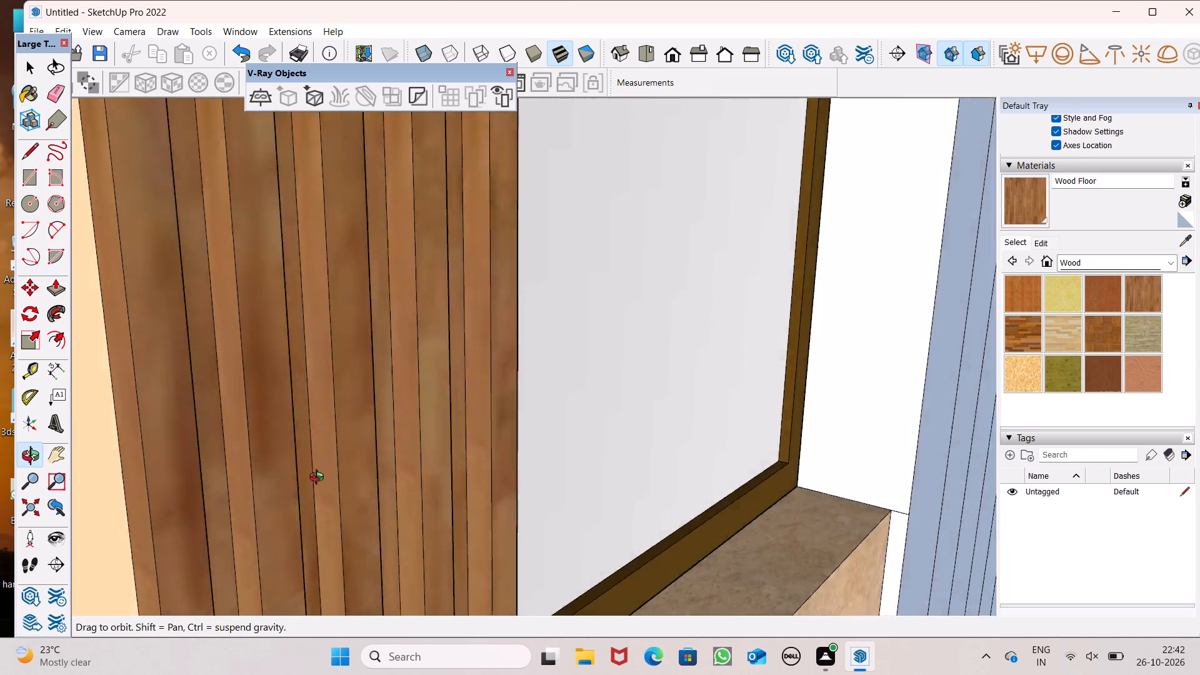
pyautogui.moveTo(319, 479); pyautogui.dragTo(0, 489, button='middle')
pyautogui.moveTo(402, 456); pyautogui.dragTo(285, 452, button='middle')
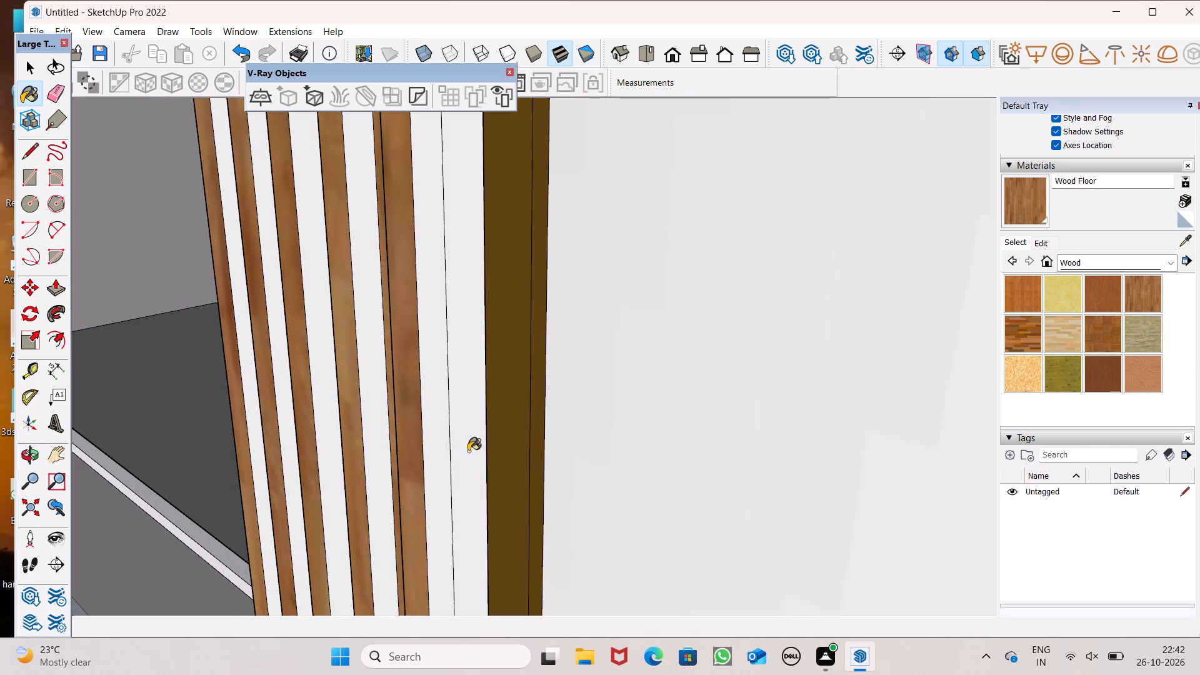
pyautogui.click(468, 451)
pyautogui.click(419, 447)
pyautogui.click(428, 446)
pyautogui.click(406, 440)
pyautogui.moveTo(397, 436); pyautogui.dragTo(386, 431)
pyautogui.click(380, 429)
pyautogui.click(334, 428)
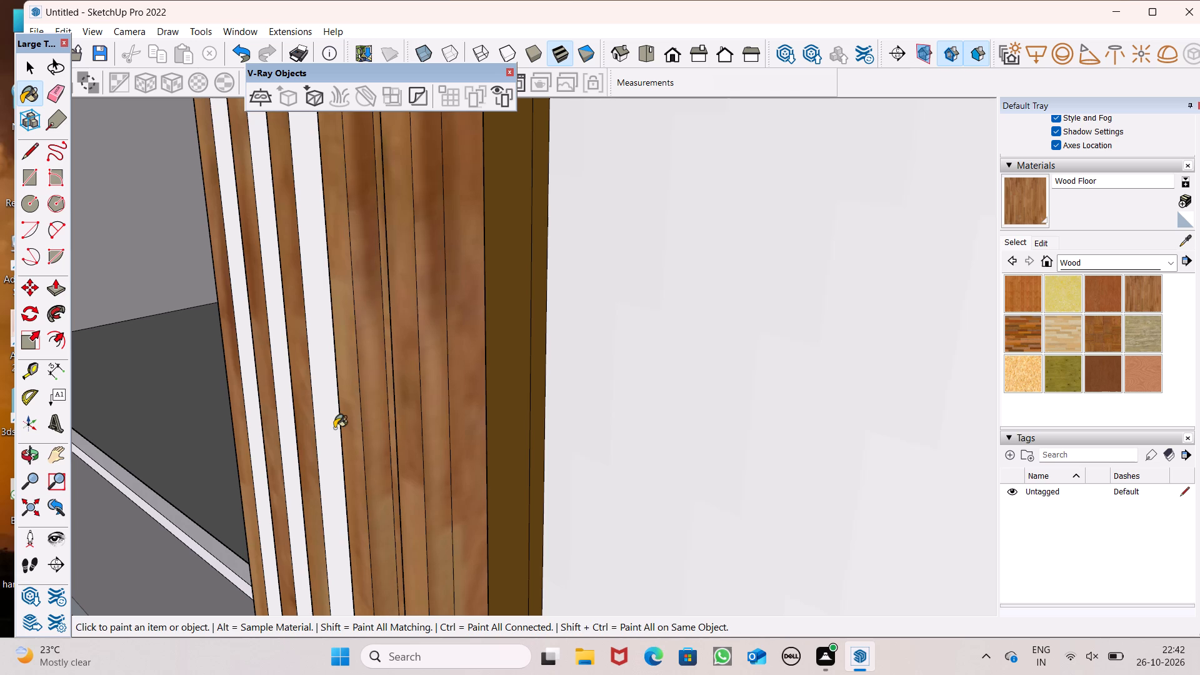
pyautogui.click(316, 428)
pyautogui.moveTo(311, 430); pyautogui.dragTo(296, 431)
pyautogui.moveTo(287, 431); pyautogui.dragTo(287, 444)
pyautogui.click(278, 442)
pyautogui.click(252, 436)
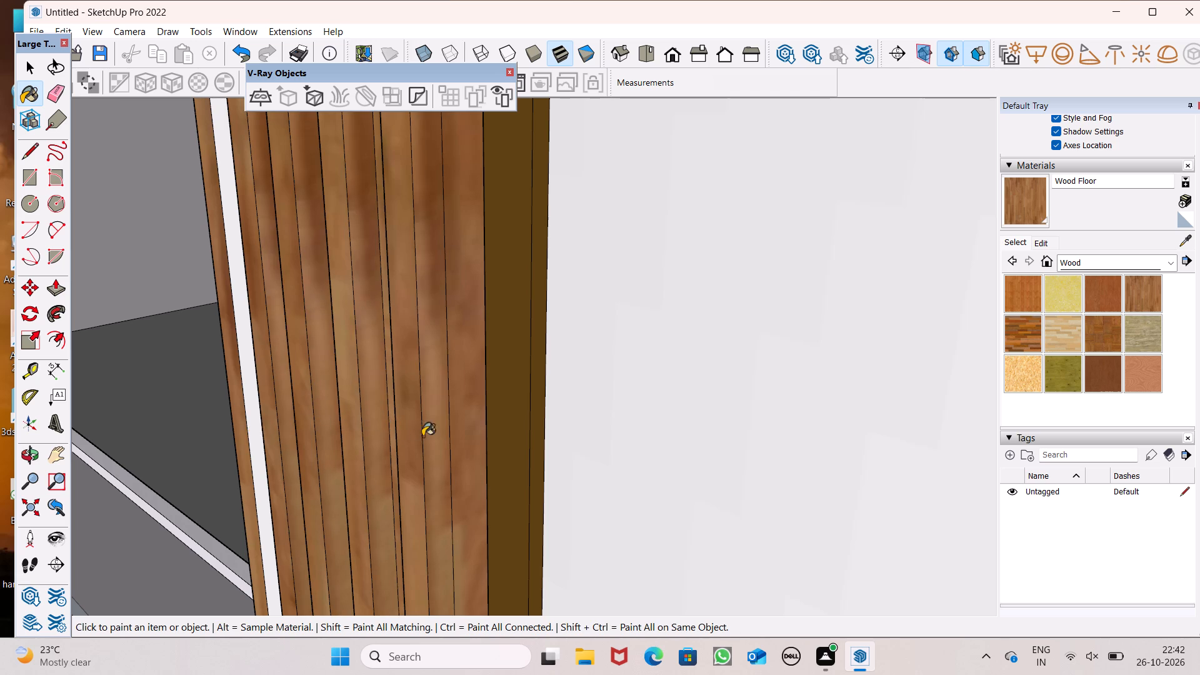
# Examine the wood-clad fins, window ledge and adjoining balcony wall from several angles around the top floor.
pyautogui.moveTo(422, 436); pyautogui.dragTo(549, 407, button='middle')
pyautogui.scroll(1, 426, 436)
pyautogui.scroll(-7, 538, 369)
pyautogui.moveTo(550, 374); pyautogui.dragTo(579, 376, button='middle')
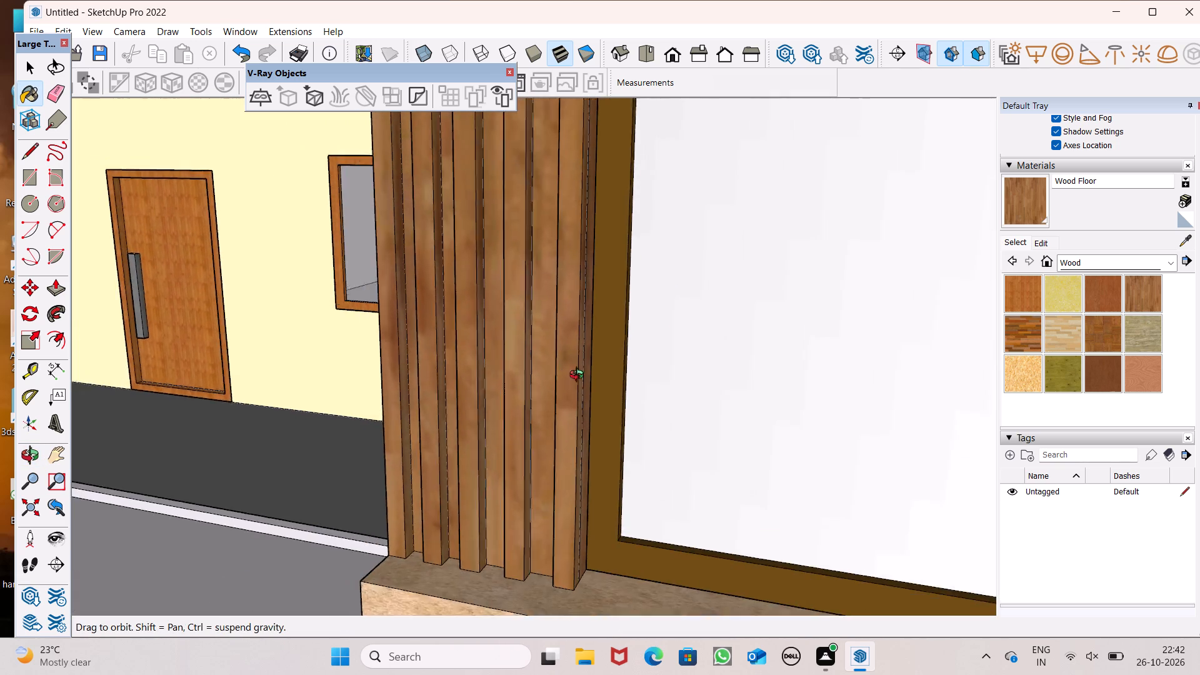
pyautogui.moveTo(579, 376); pyautogui.dragTo(892, 244, button='middle')
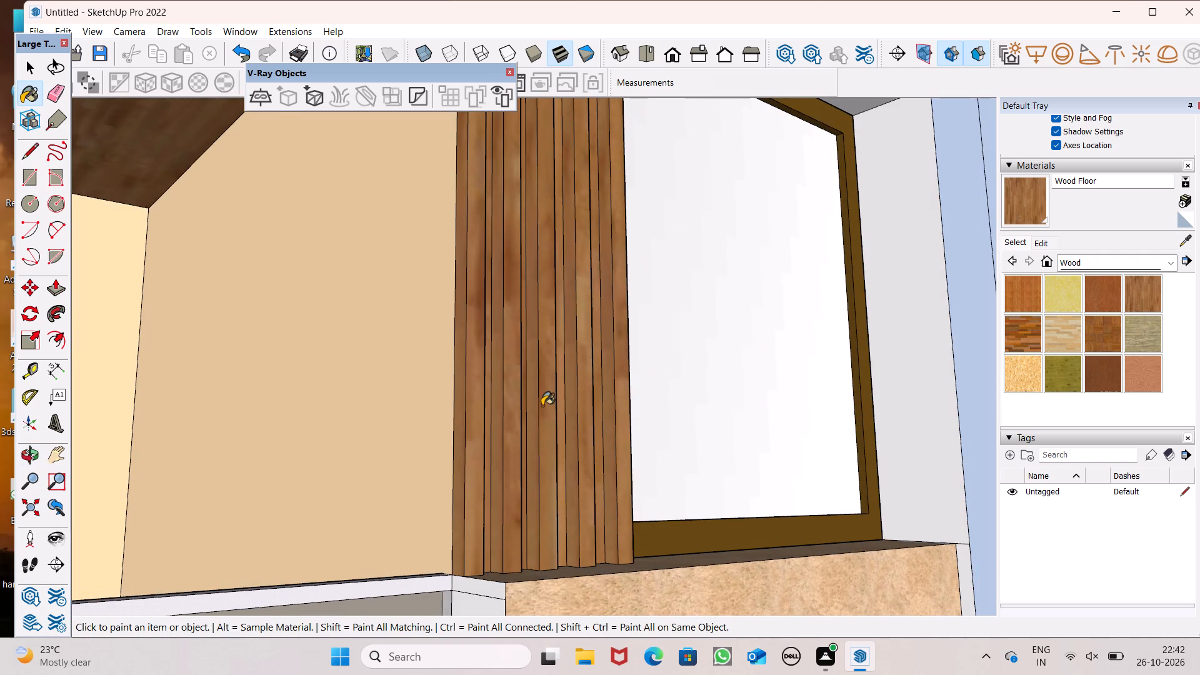
pyautogui.scroll(-1, 542, 406)
pyautogui.moveTo(556, 424); pyautogui.dragTo(466, 487, button='middle')
pyautogui.scroll(-10, 449, 446)
pyautogui.scroll(1, 467, 436)
pyautogui.scroll(-1, 467, 436)
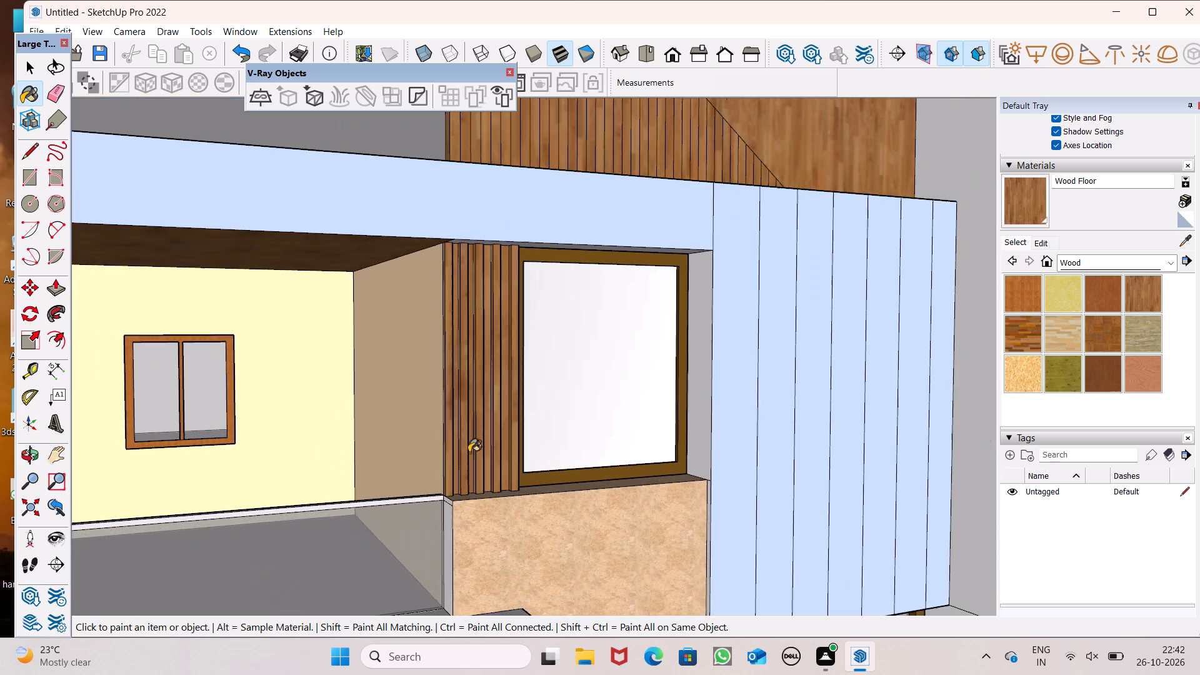
pyautogui.moveTo(469, 507); pyautogui.dragTo(642, 474, button='middle')
pyautogui.scroll(-6, 588, 516)
pyautogui.moveTo(595, 531); pyautogui.dragTo(602, 558, button='middle')
pyautogui.scroll(15, 556, 537)
pyautogui.scroll(-3, 531, 448)
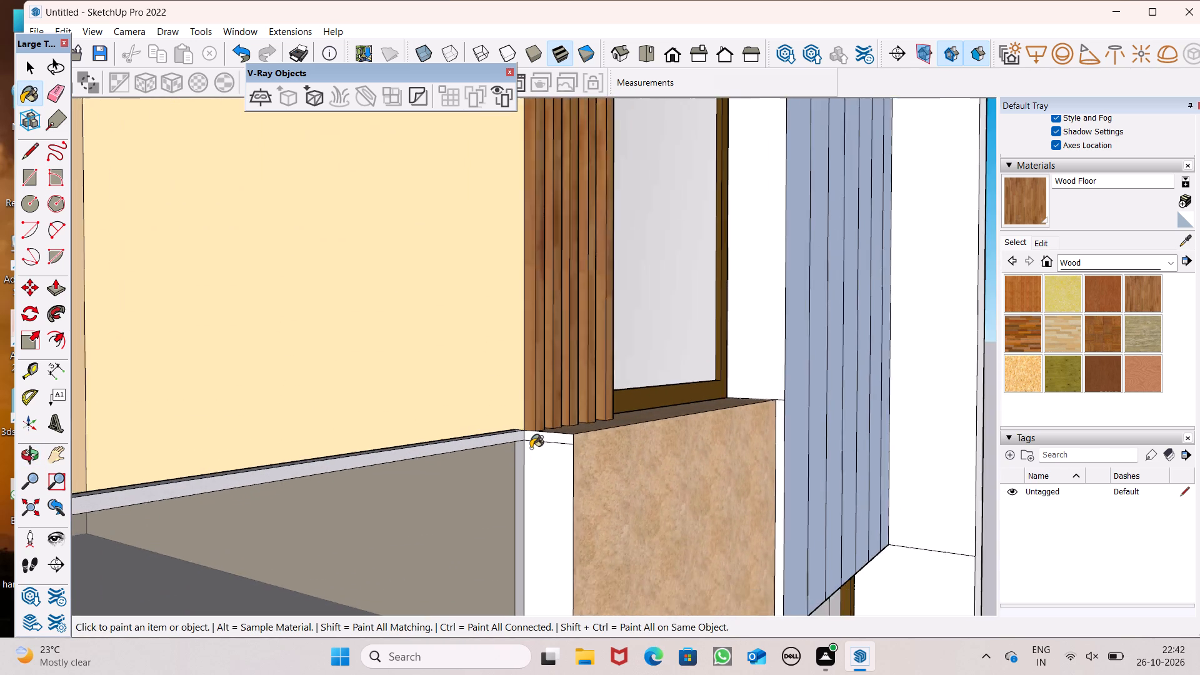
pyautogui.scroll(-1, 531, 448)
pyautogui.moveTo(677, 489); pyautogui.dragTo(526, 482, button='middle')
pyautogui.scroll(-7, 560, 414)
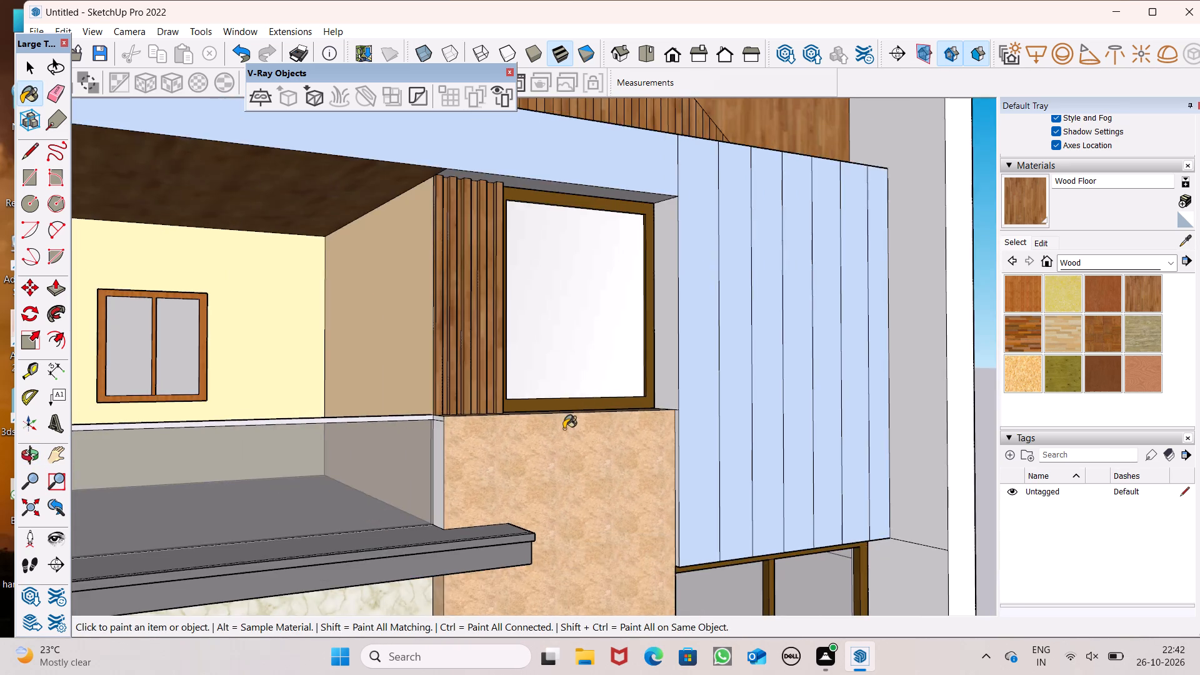
pyautogui.scroll(-8, 564, 429)
pyautogui.moveTo(582, 467); pyautogui.dragTo(661, 457, button='middle')
pyautogui.scroll(1, 651, 455)
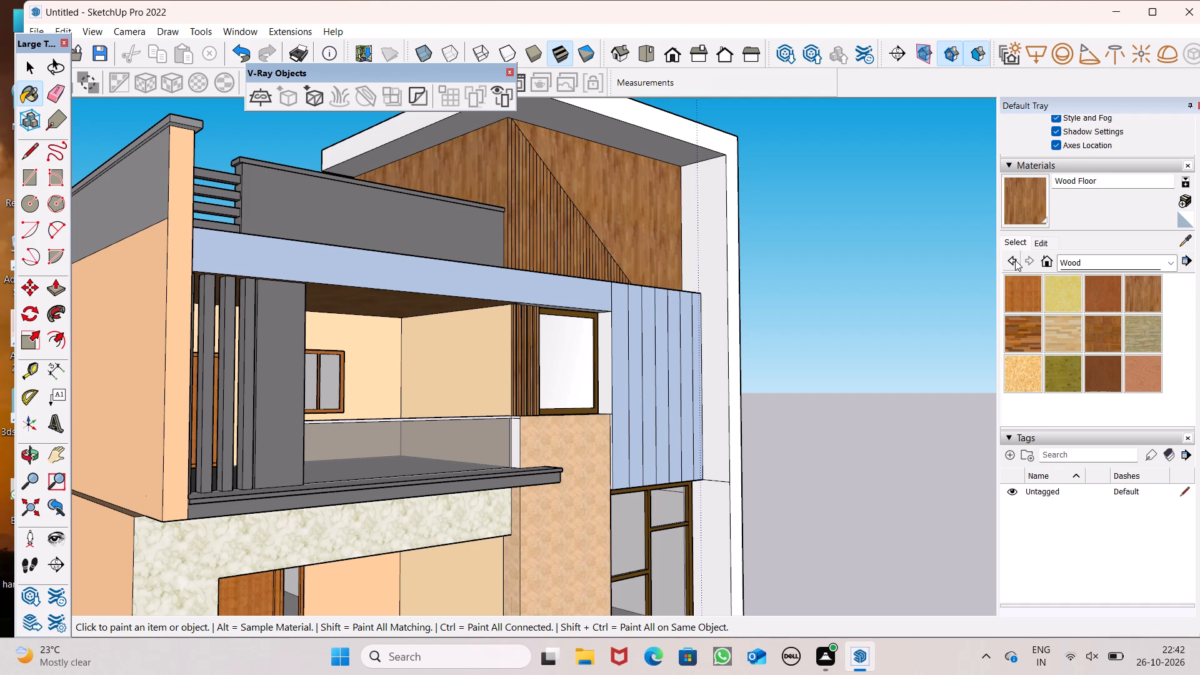
# Paint the two white side faces of the stone-textured wall at the end of the top-floor balcony with Color C02.
pyautogui.click(1012, 260)
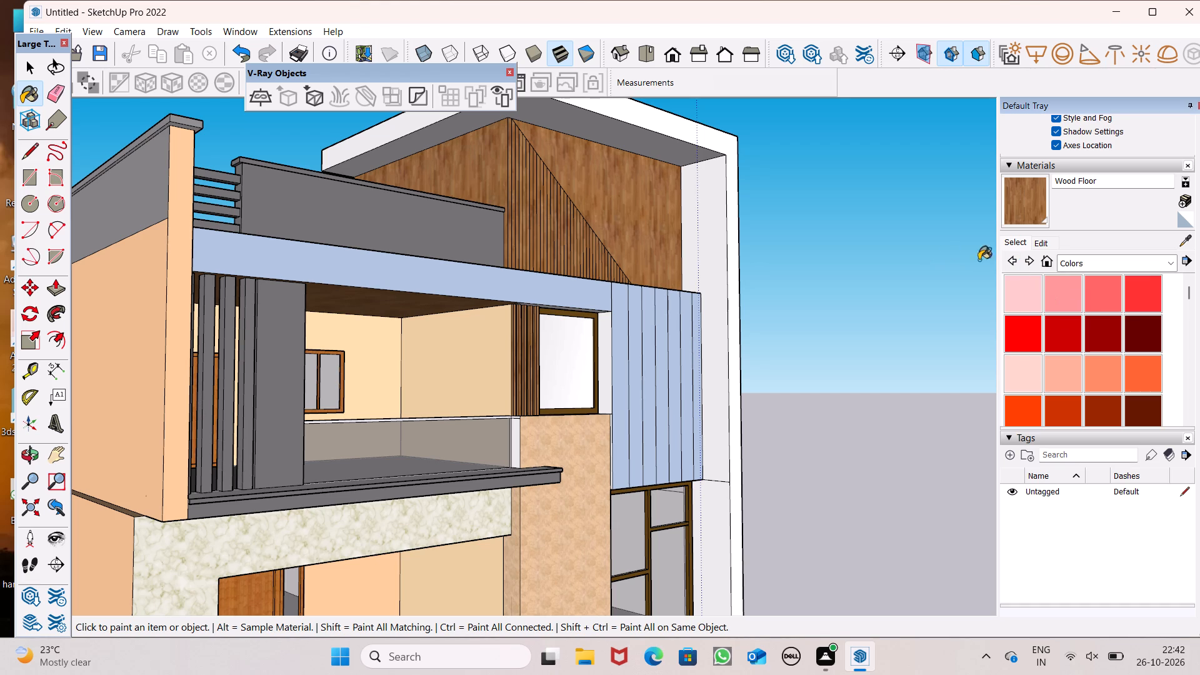
pyautogui.scroll(-2, 1067, 336)
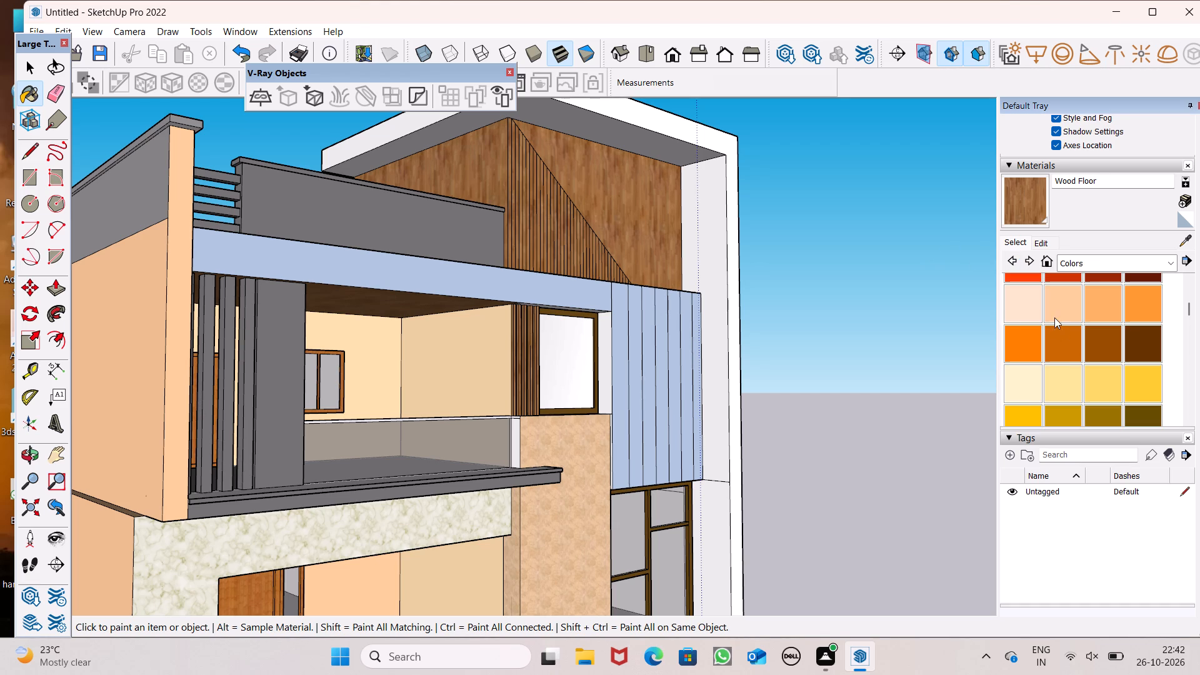
pyautogui.click(1054, 316)
pyautogui.scroll(5, 522, 460)
pyautogui.click(514, 446)
pyautogui.moveTo(537, 443); pyautogui.dragTo(592, 486, button='middle')
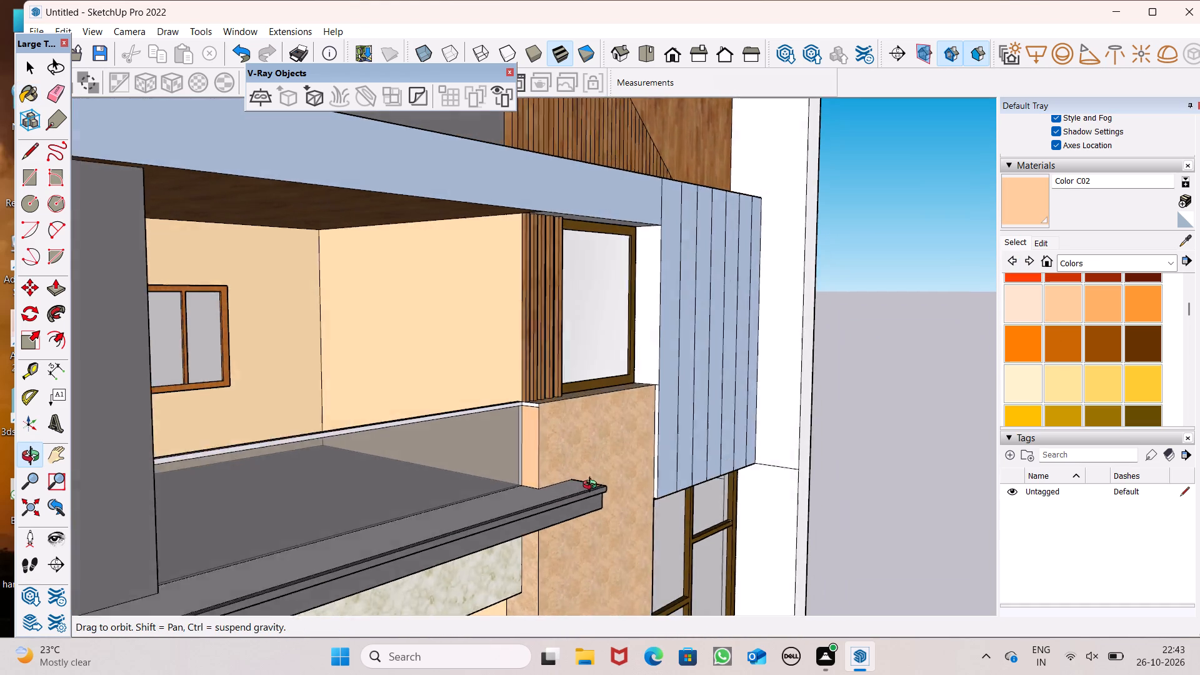
pyautogui.moveTo(592, 486); pyautogui.dragTo(613, 477, button='middle')
pyautogui.scroll(14, 554, 429)
pyautogui.click(538, 351)
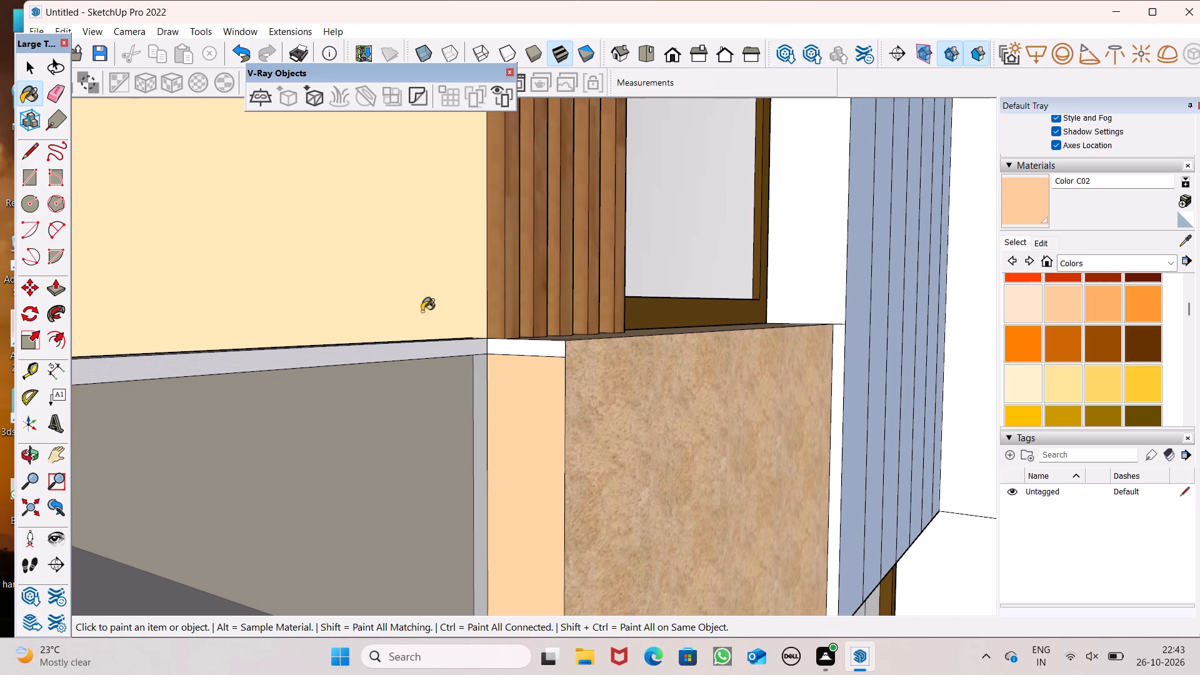
# Erase the edge dividing the two Color C02 faces at the top of the balcony-end wall's side.
pyautogui.click(47, 94)
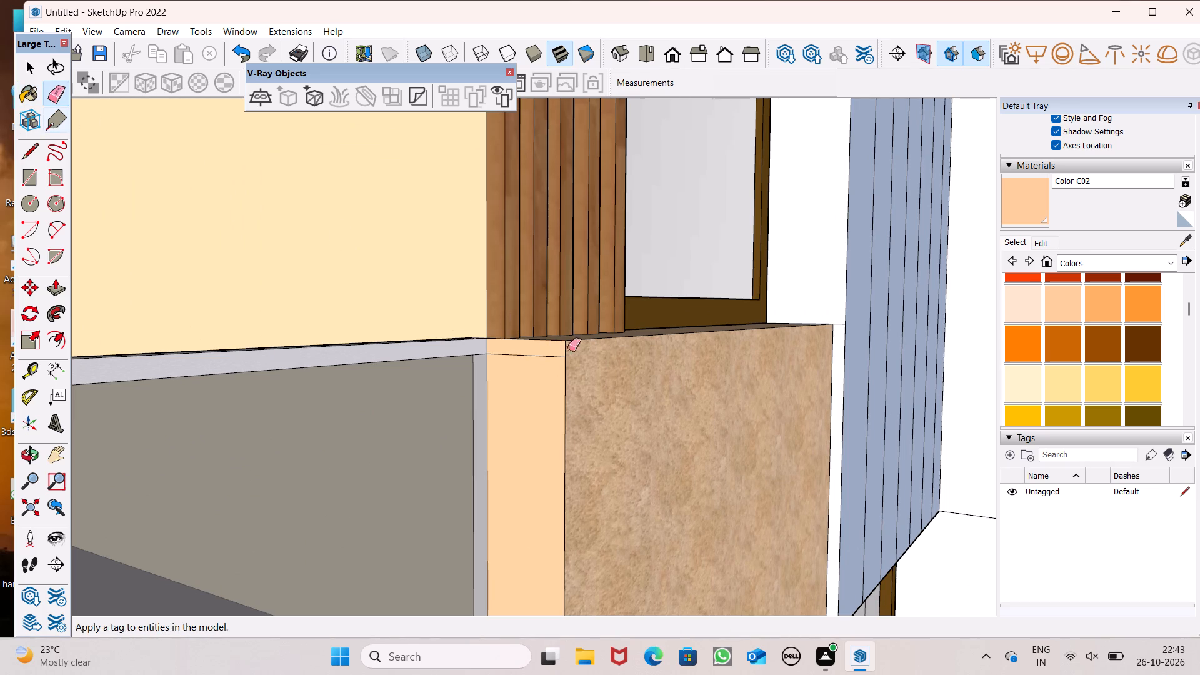
pyautogui.moveTo(529, 344); pyautogui.dragTo(532, 357)
# Examine the balcony-end wall and the whole front facade for surfaces still lacking a material.
pyautogui.scroll(-6, 557, 249)
pyautogui.moveTo(596, 342); pyautogui.dragTo(569, 376, button='middle')
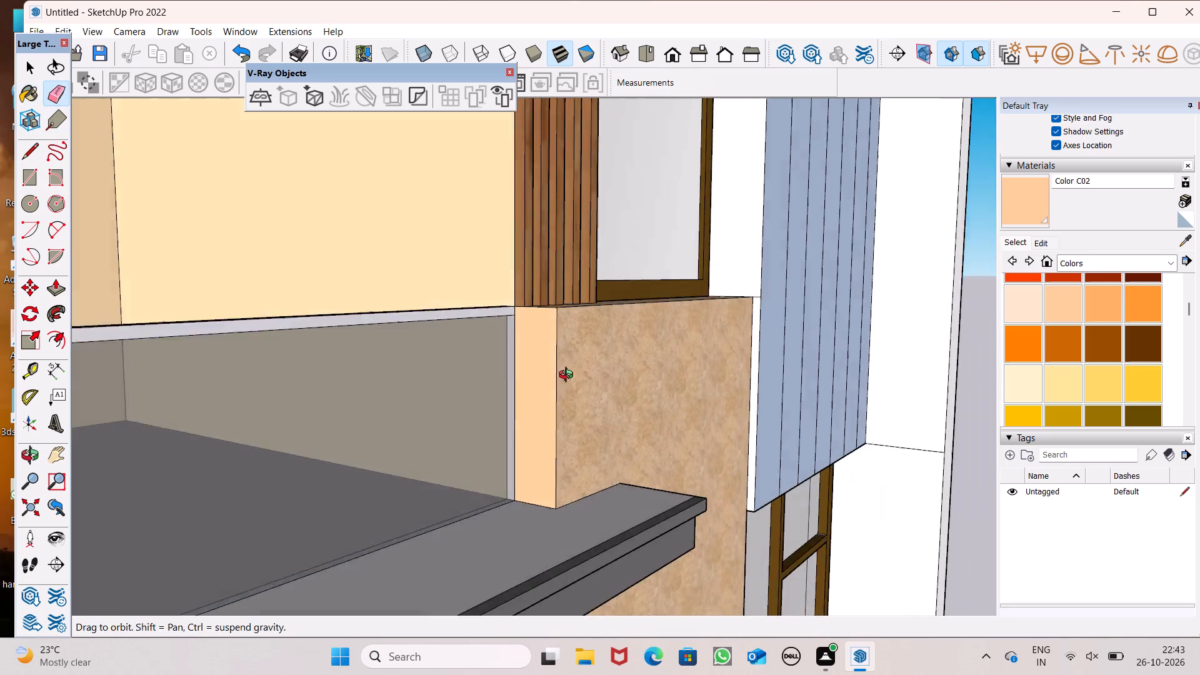
pyautogui.moveTo(569, 376); pyautogui.dragTo(309, 409, button='middle')
pyautogui.scroll(1, 307, 407)
pyautogui.scroll(-6, 494, 297)
pyautogui.moveTo(553, 394); pyautogui.dragTo(450, 414, button='middle')
pyautogui.scroll(-8, 532, 307)
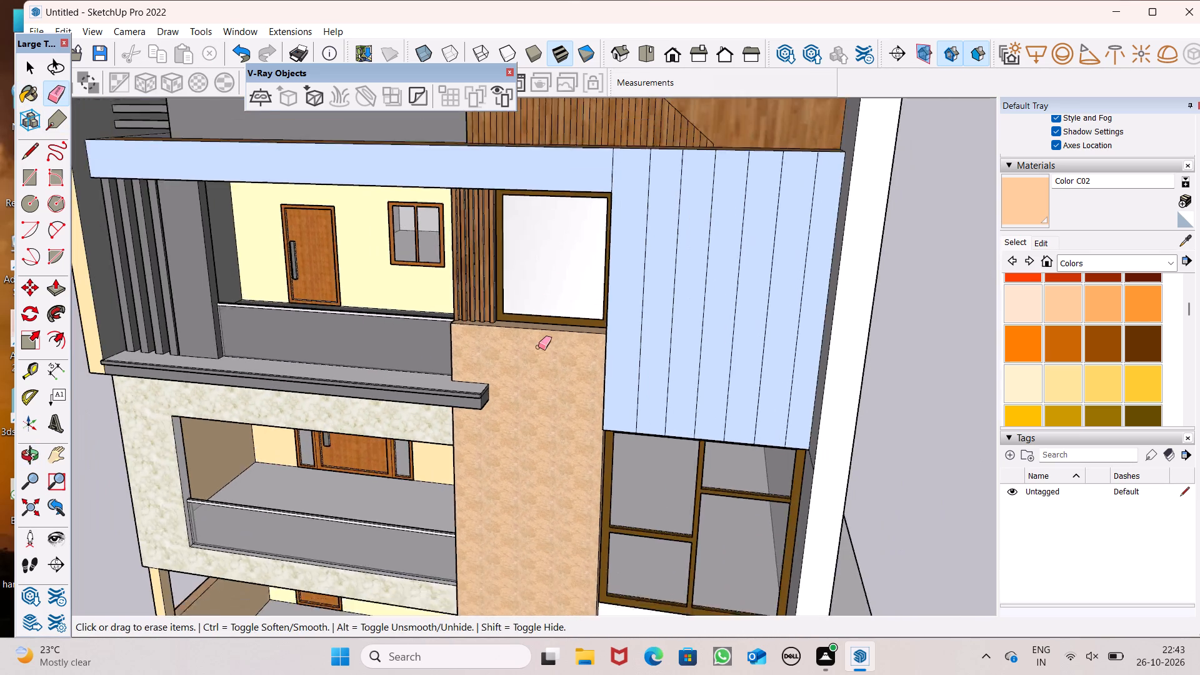
pyautogui.scroll(-7, 538, 347)
pyautogui.moveTo(604, 386); pyautogui.dragTo(669, 271, button='middle')
pyautogui.scroll(-2, 669, 253)
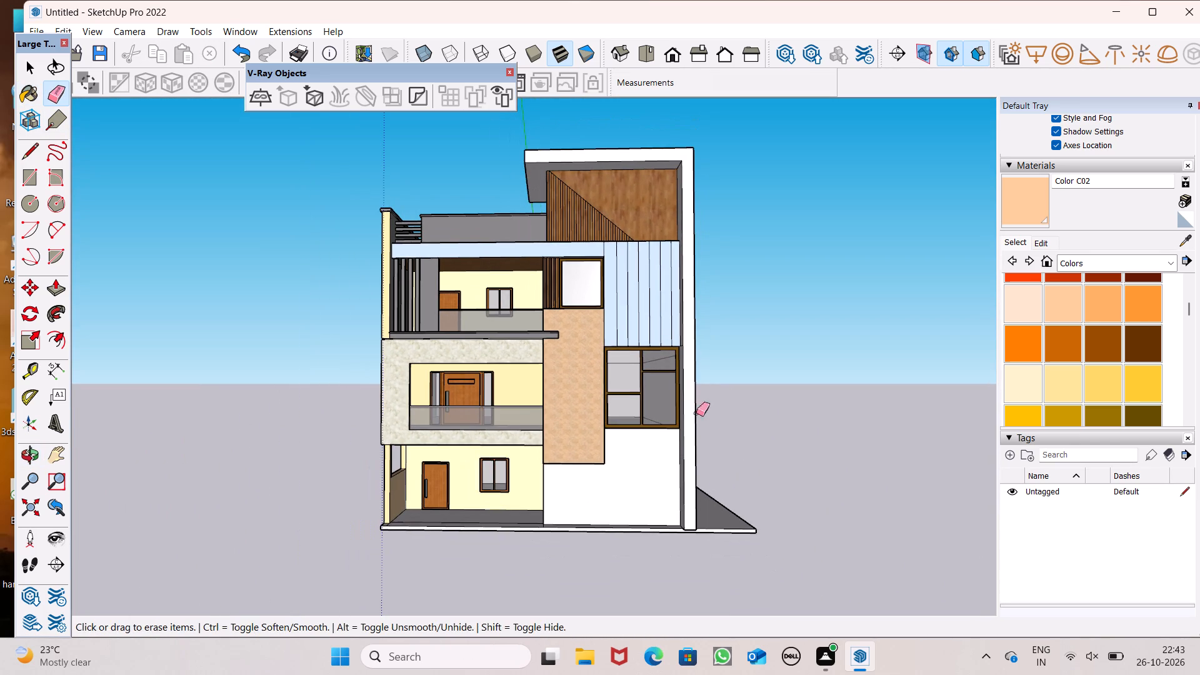
# Paint the white ground-floor front wall below the large window with Carrera Marble from the Stone materials.
pyautogui.click(1017, 231)
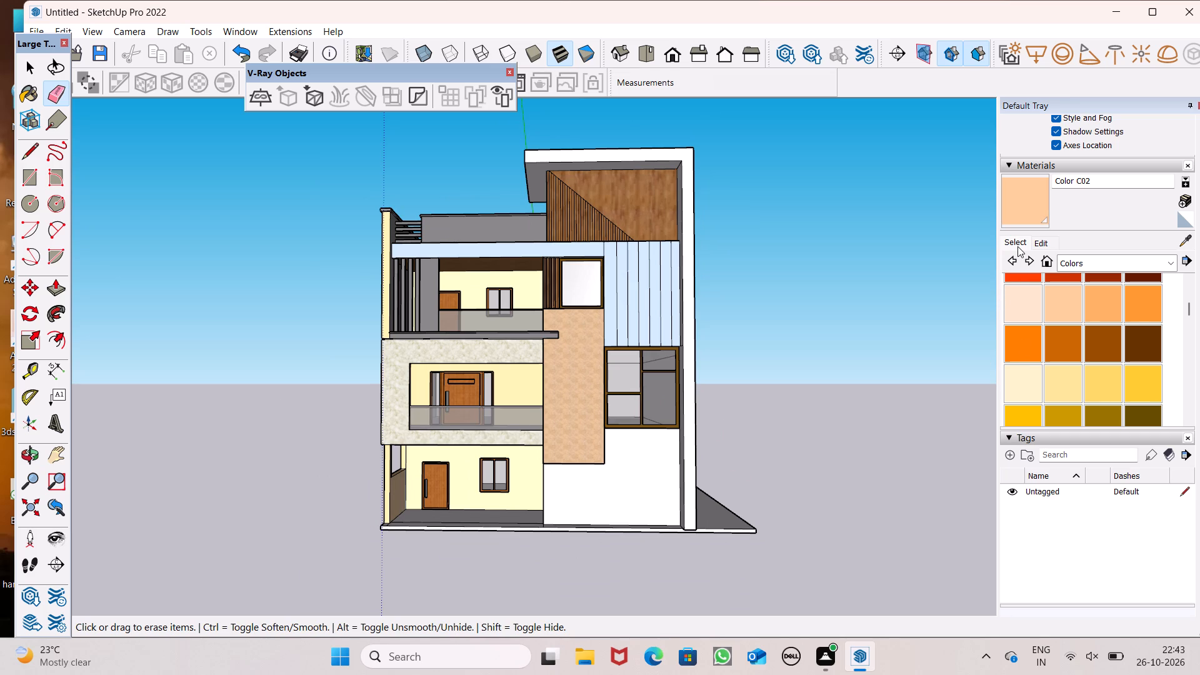
pyautogui.click(1017, 246)
pyautogui.click(1082, 261)
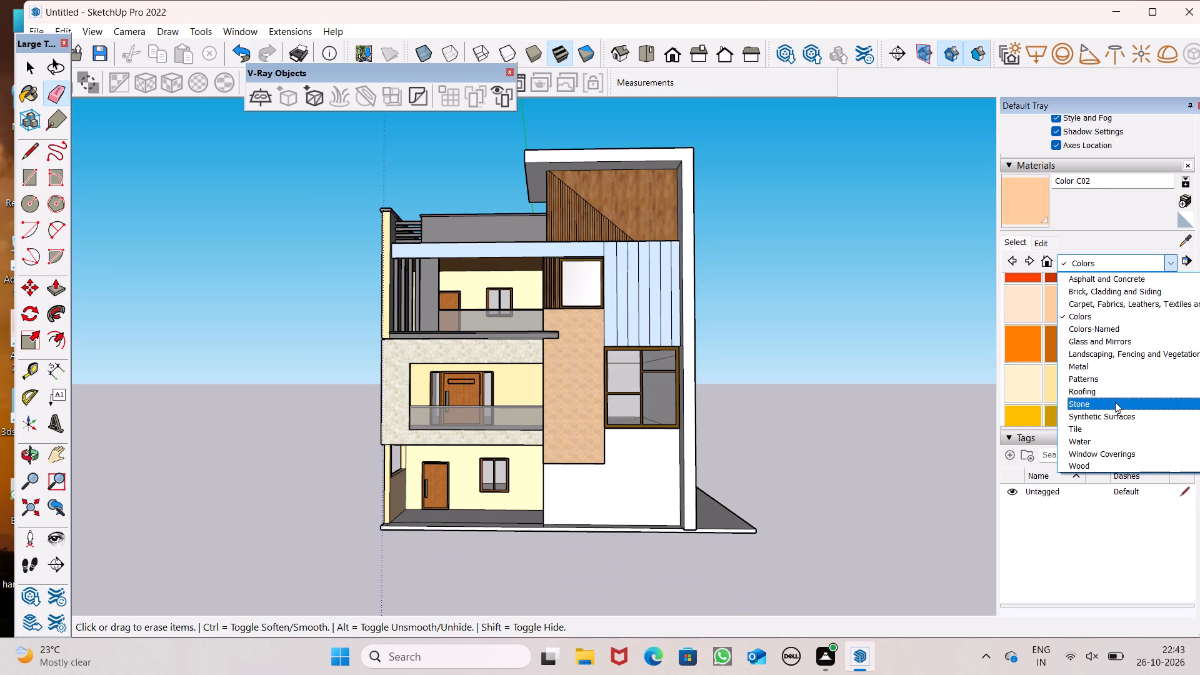
pyautogui.click(1112, 408)
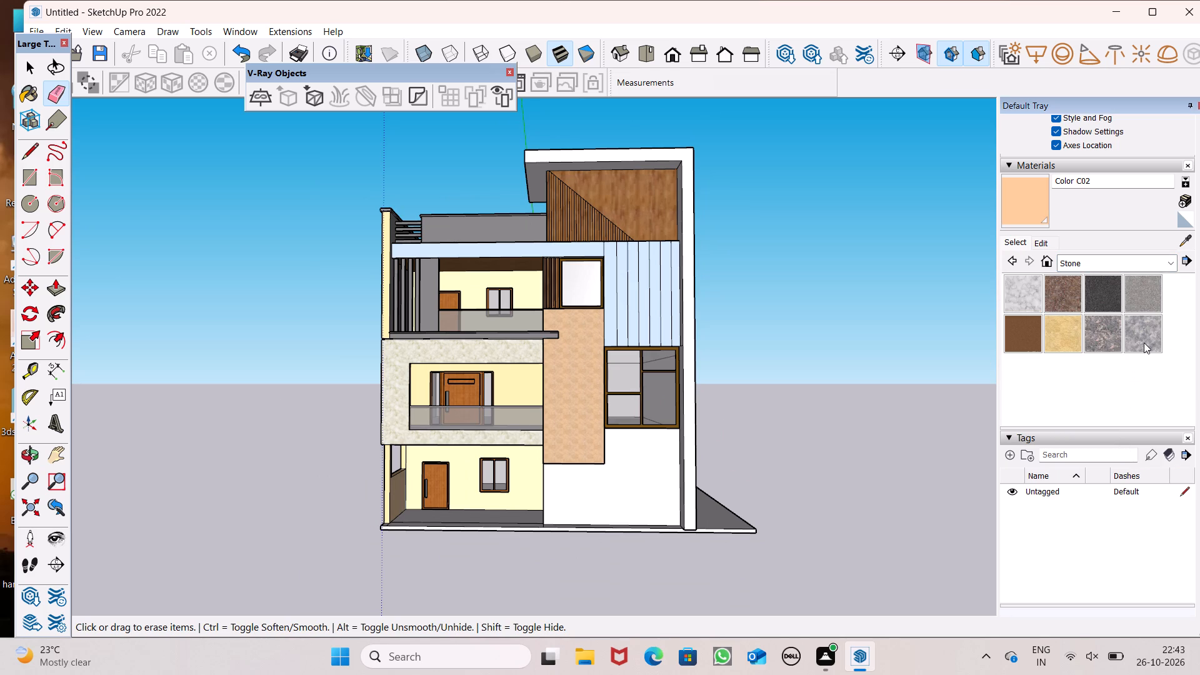
pyautogui.click(1021, 297)
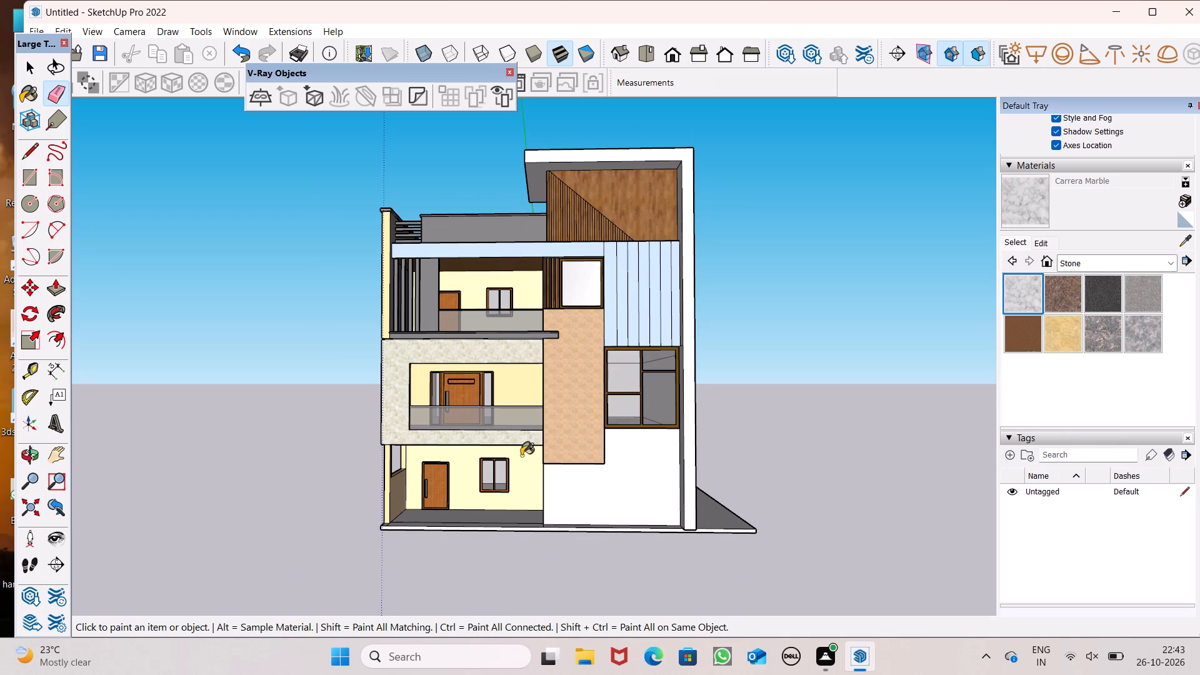
pyautogui.click(626, 469)
# Examine the marble-clad ground-floor wall and the overall facade from the front, above and the side.
pyautogui.moveTo(661, 487); pyautogui.dragTo(662, 517, button='middle')
pyautogui.scroll(6, 659, 517)
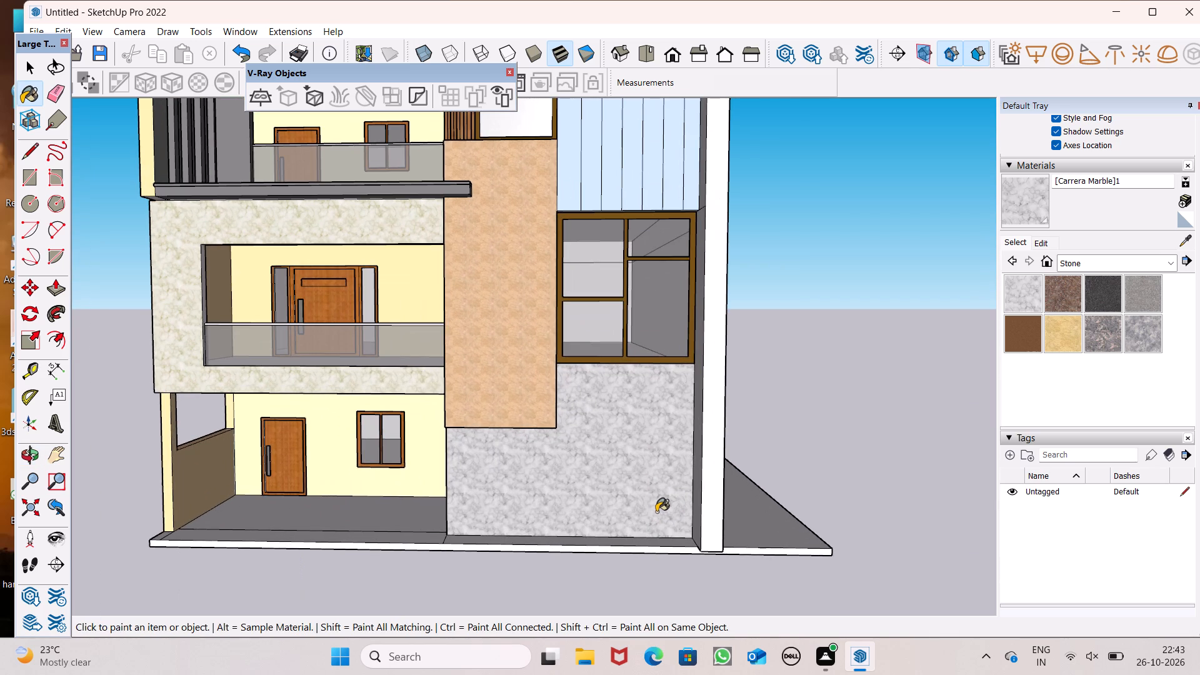
pyautogui.scroll(-2, 652, 503)
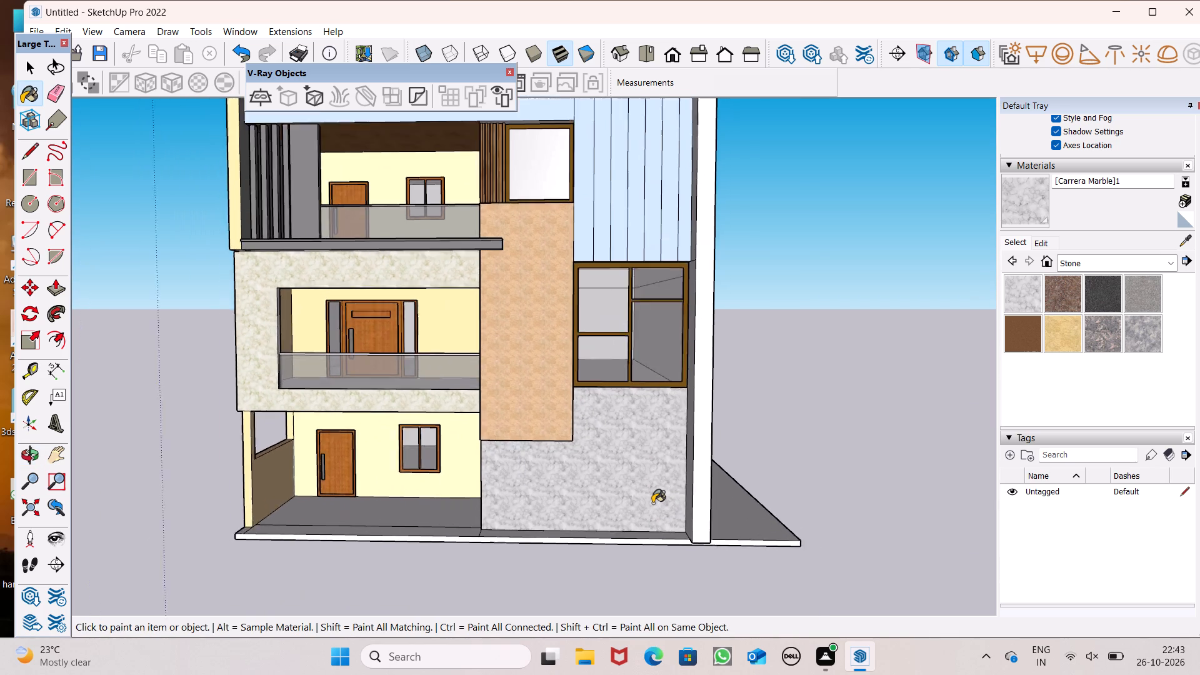
pyautogui.scroll(-3, 652, 503)
pyautogui.moveTo(652, 503); pyautogui.dragTo(559, 622, button='middle')
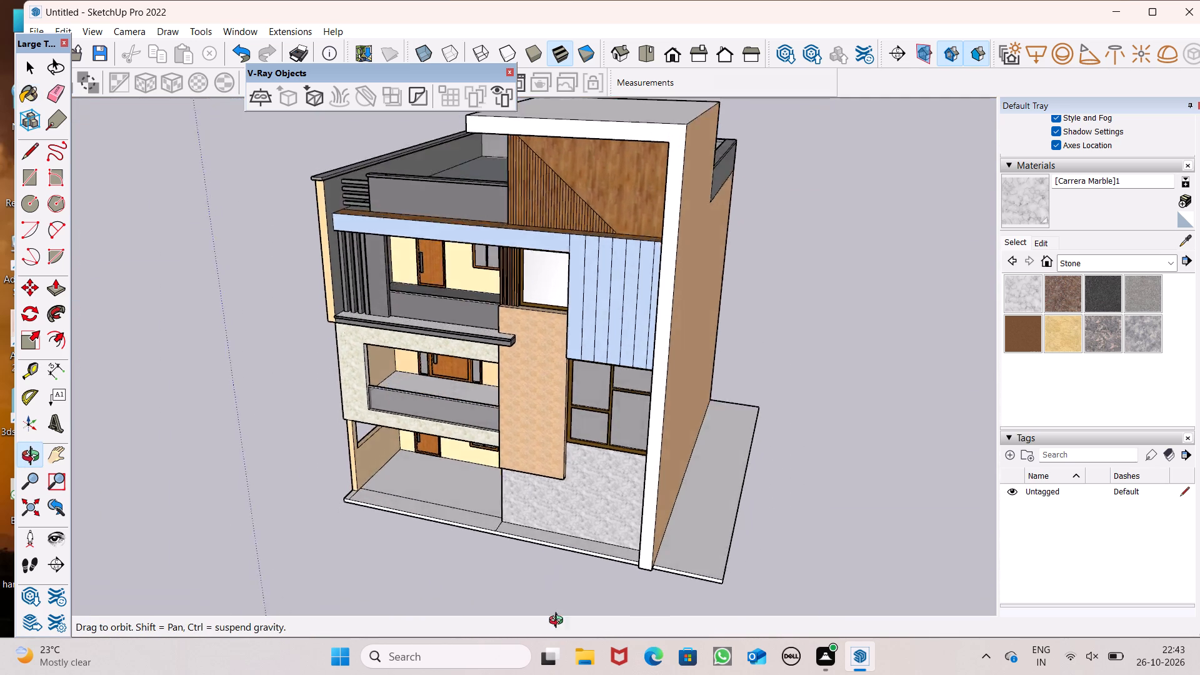
pyautogui.moveTo(559, 622); pyautogui.dragTo(645, 639, button='middle')
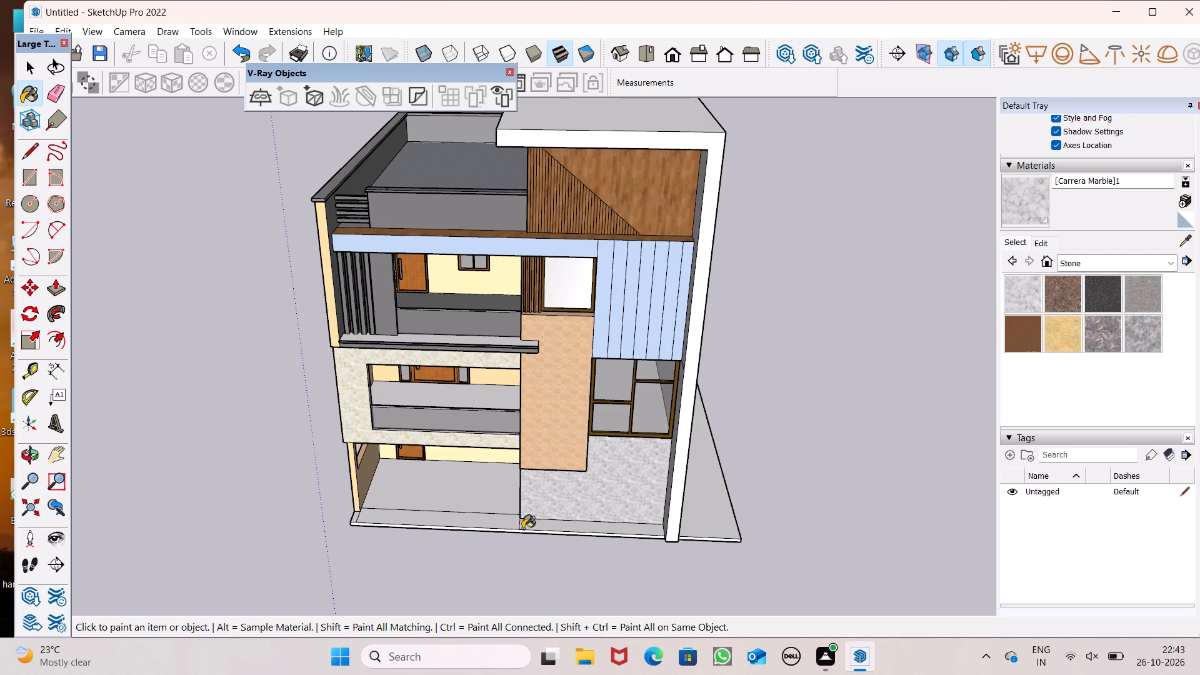
pyautogui.scroll(-1, 522, 528)
pyautogui.moveTo(541, 519); pyautogui.dragTo(572, 351, button='middle')
pyautogui.scroll(-1, 573, 350)
pyautogui.moveTo(635, 392); pyautogui.dragTo(633, 369, button='middle')
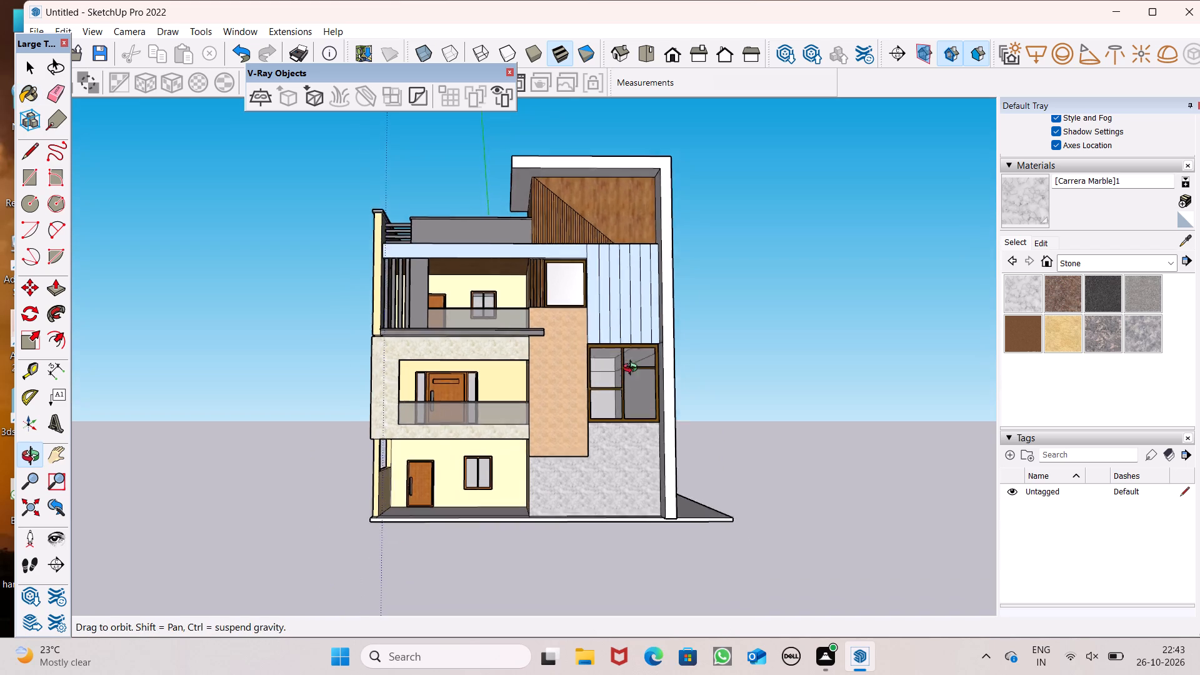
pyautogui.moveTo(633, 369); pyautogui.dragTo(644, 417, button='middle')
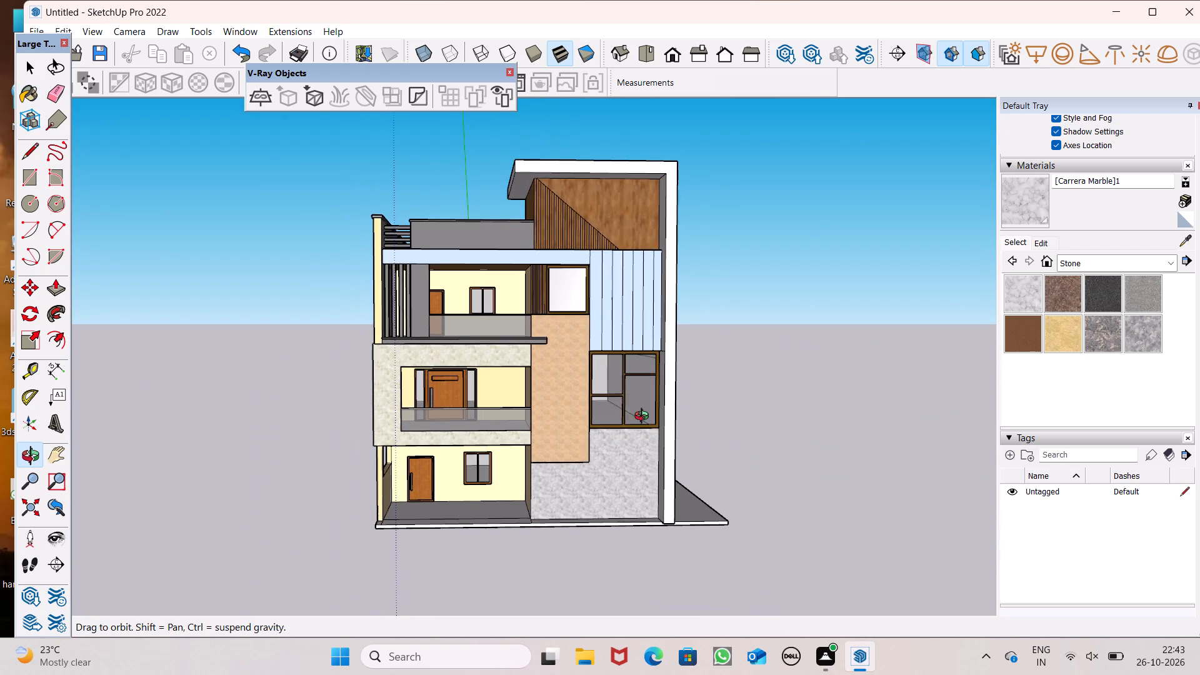
pyautogui.moveTo(644, 417); pyautogui.dragTo(646, 417, button='middle')
pyautogui.scroll(-3, 622, 407)
pyautogui.moveTo(662, 432); pyautogui.dragTo(974, 335, button='middle')
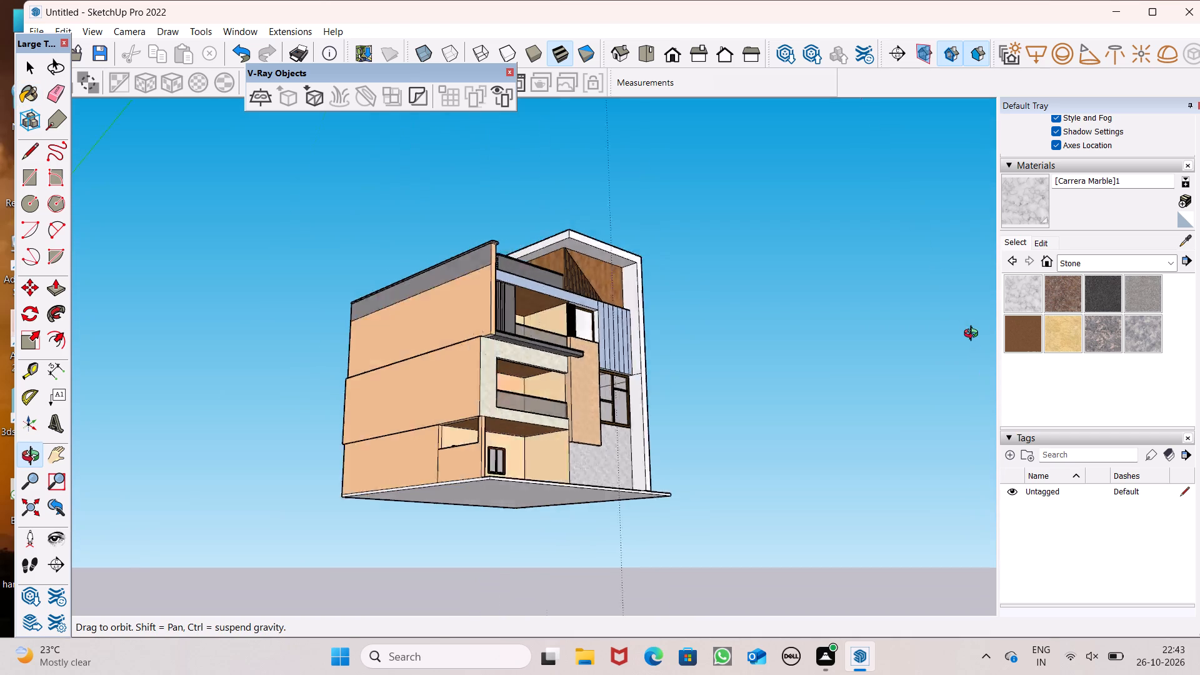
pyautogui.moveTo(974, 335); pyautogui.dragTo(719, 452, button='middle')
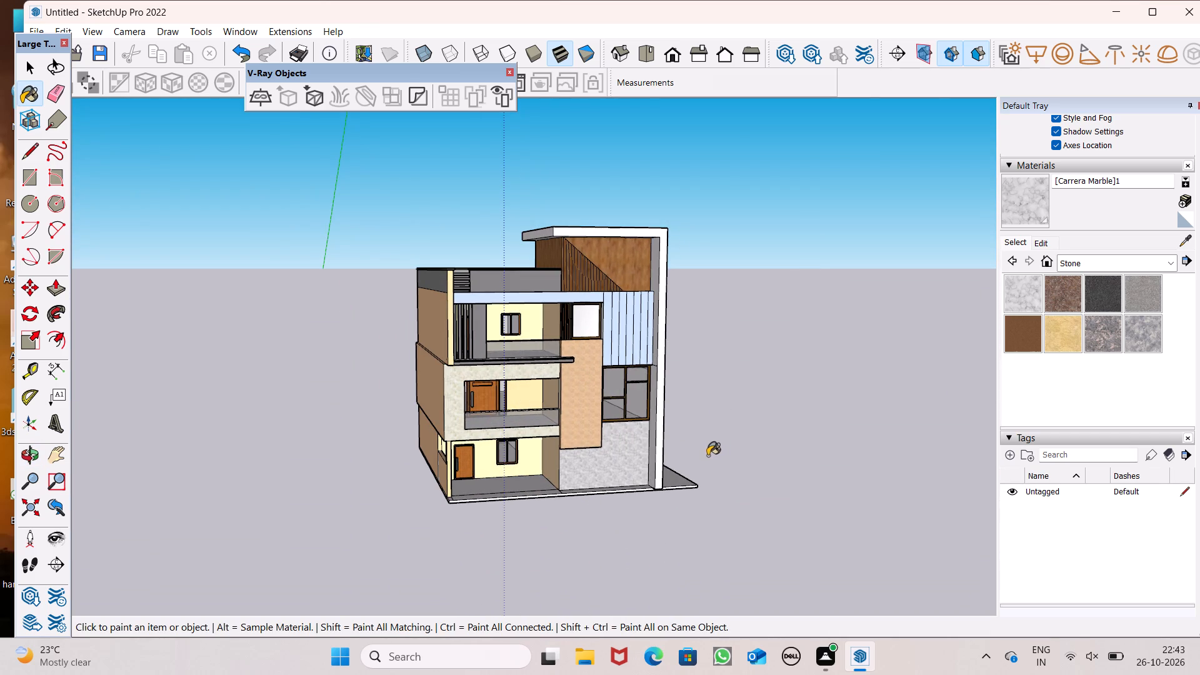
pyautogui.moveTo(694, 456); pyautogui.dragTo(642, 462, button='middle')
pyautogui.scroll(1, 642, 462)
pyautogui.scroll(3, 441, 444)
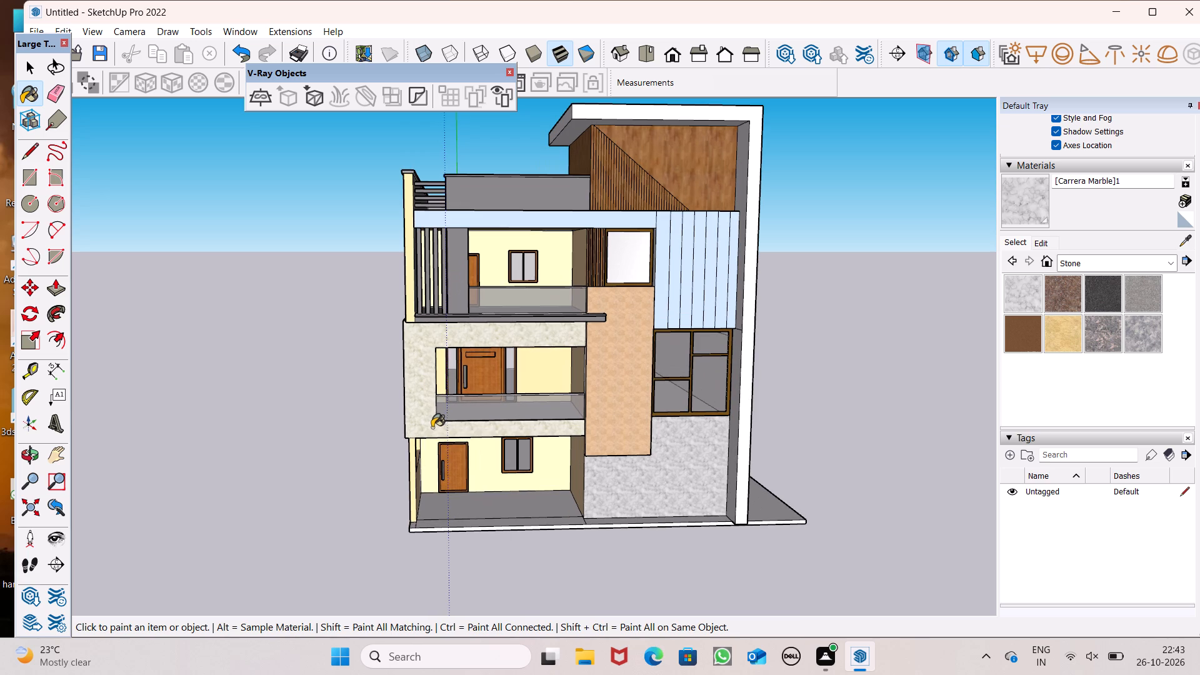
# Paint the front edge of the top-floor balcony-end wall with 0099_LightSteelBlue from the Colors-Named materials.
pyautogui.click(1106, 265)
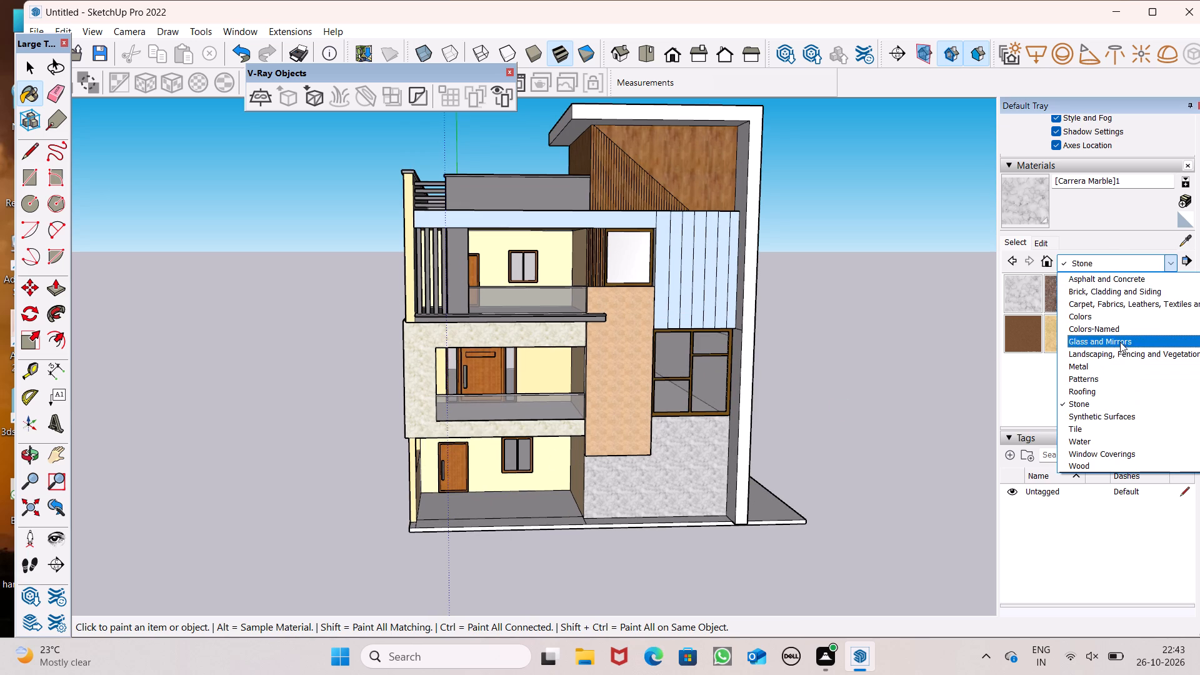
pyautogui.click(1117, 334)
pyautogui.scroll(-5, 1117, 384)
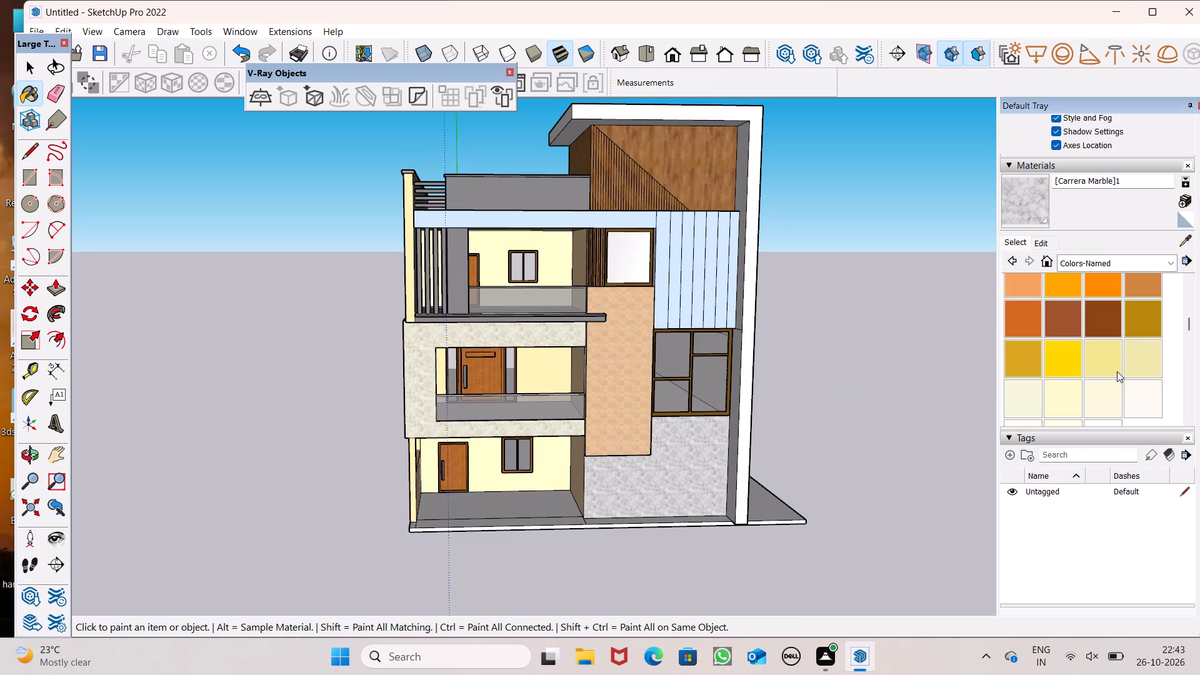
pyautogui.scroll(-6, 1117, 371)
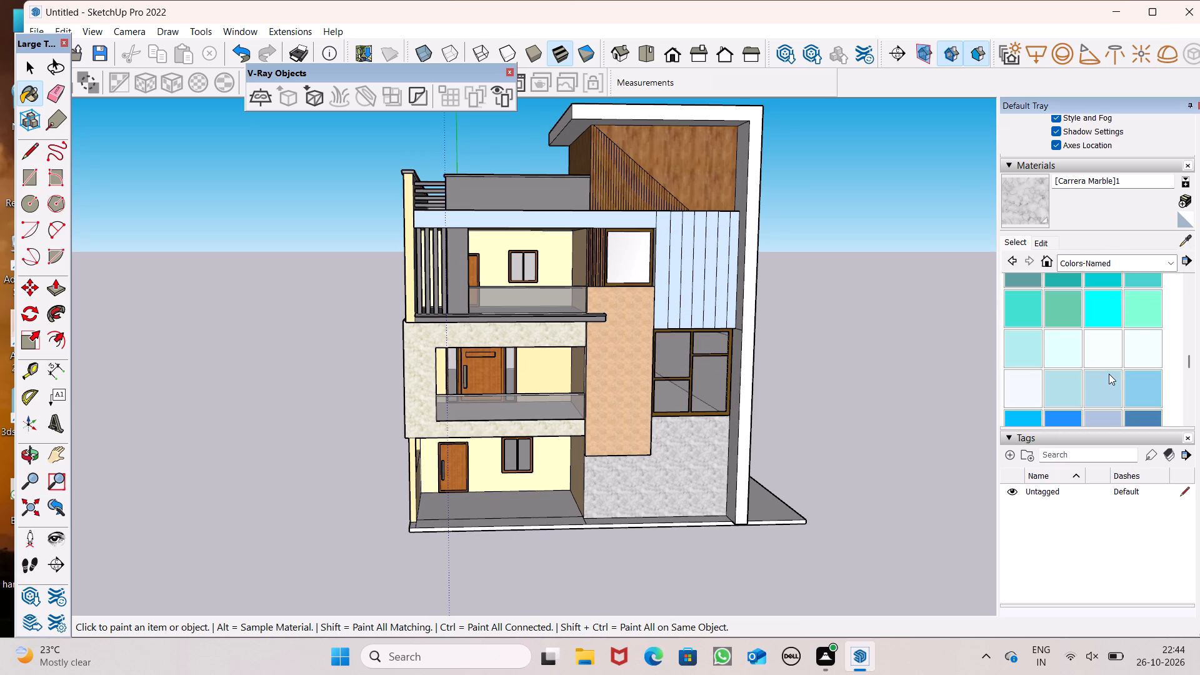
pyautogui.scroll(-2, 1109, 374)
pyautogui.click(1106, 274)
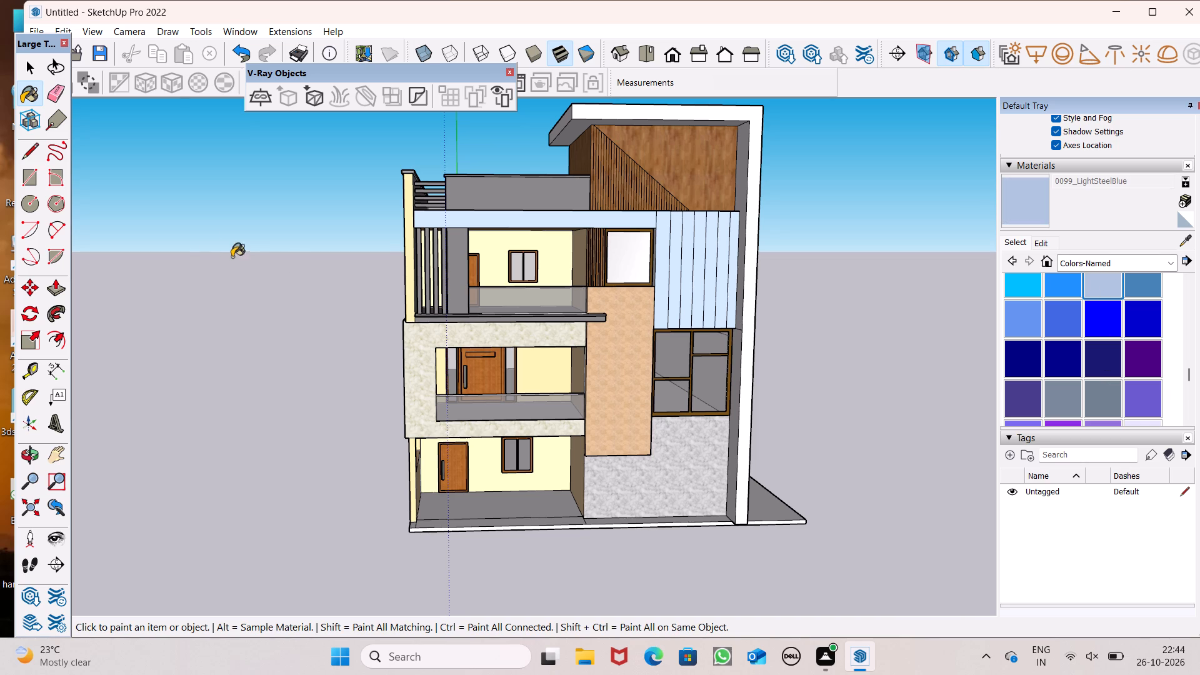
pyautogui.scroll(1, 355, 225)
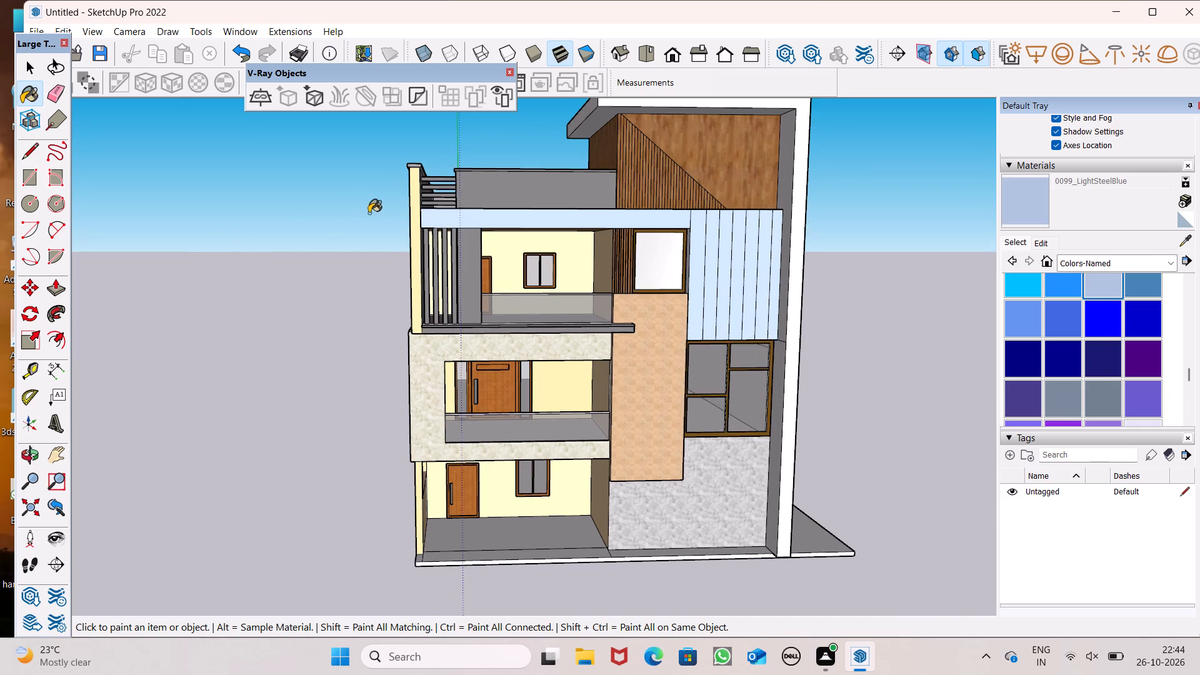
pyautogui.scroll(6, 376, 213)
pyautogui.click(429, 196)
# Paint the brown top face of the beam above the top balcony with 0099_LightSteelBlue.
pyautogui.moveTo(436, 201); pyautogui.dragTo(414, 264, button='middle')
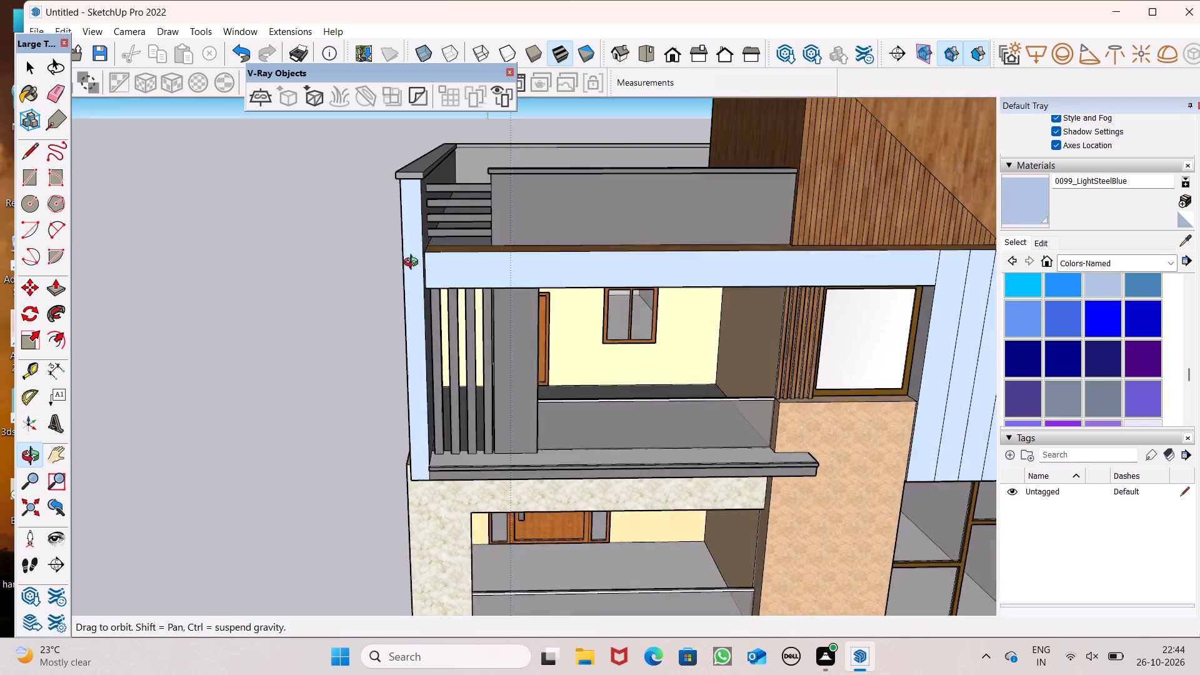
pyautogui.moveTo(414, 264); pyautogui.dragTo(402, 337, button='middle')
pyautogui.scroll(-3, 408, 331)
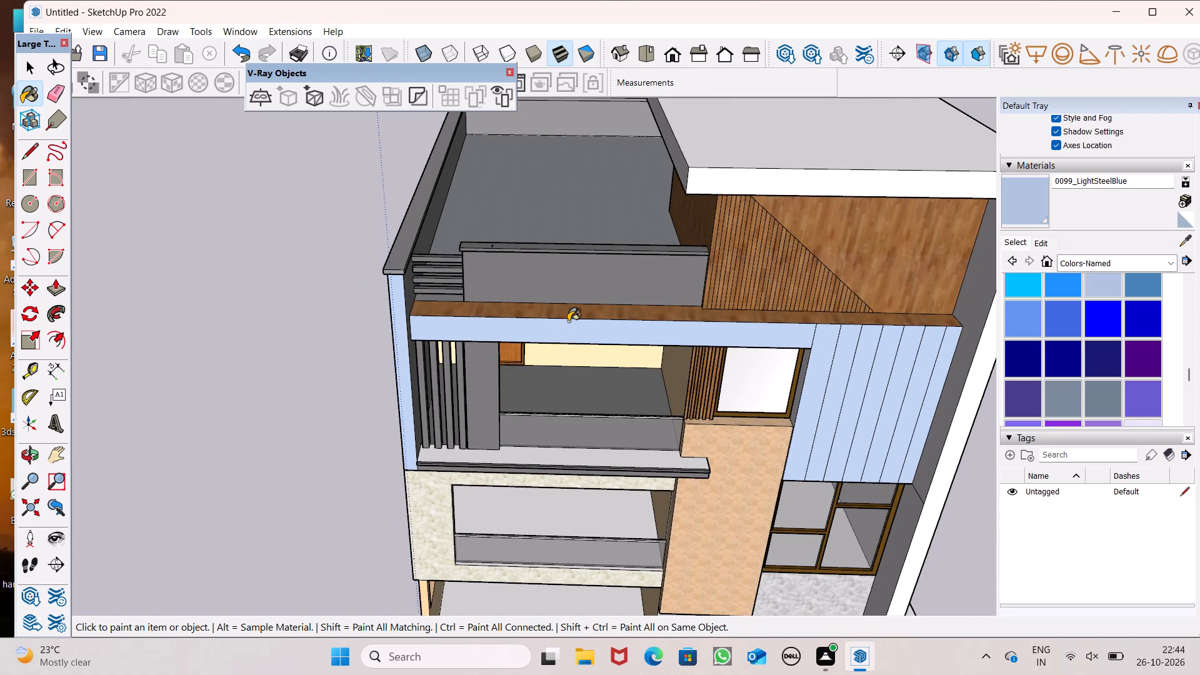
pyautogui.click(572, 311)
# Paint the inner face of the balcony-end wall, beside the grey louvres, with 0099_LightSteelBlue.
pyautogui.moveTo(577, 331); pyautogui.dragTo(389, 292, button='middle')
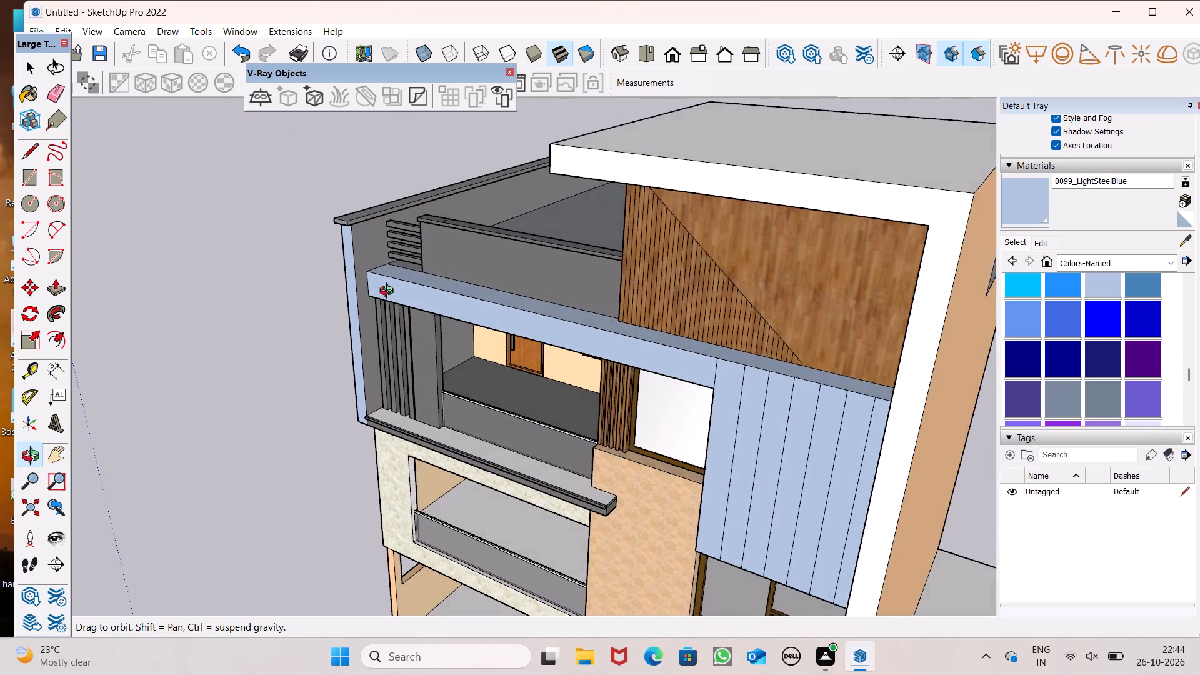
pyautogui.moveTo(389, 292); pyautogui.dragTo(439, 274, button='middle')
pyautogui.scroll(5, 399, 262)
pyautogui.moveTo(358, 254); pyautogui.dragTo(238, 167, button='middle')
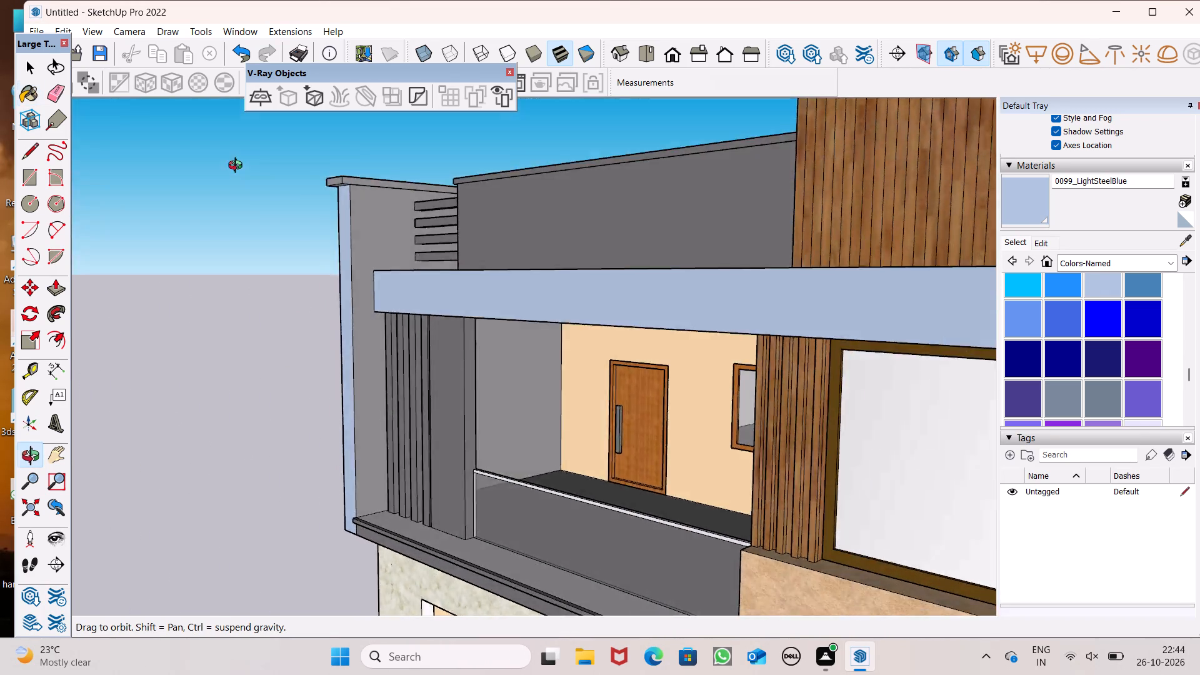
pyautogui.moveTo(238, 167); pyautogui.dragTo(334, 211, button='middle')
pyautogui.click(359, 222)
# Examine the light-steel-blue surfaces around the top balcony and the overall facade from several angles.
pyautogui.scroll(1, 370, 229)
pyautogui.middleClick(387, 316)
pyautogui.scroll(1, 389, 314)
pyautogui.moveTo(389, 314); pyautogui.dragTo(392, 304, button='middle')
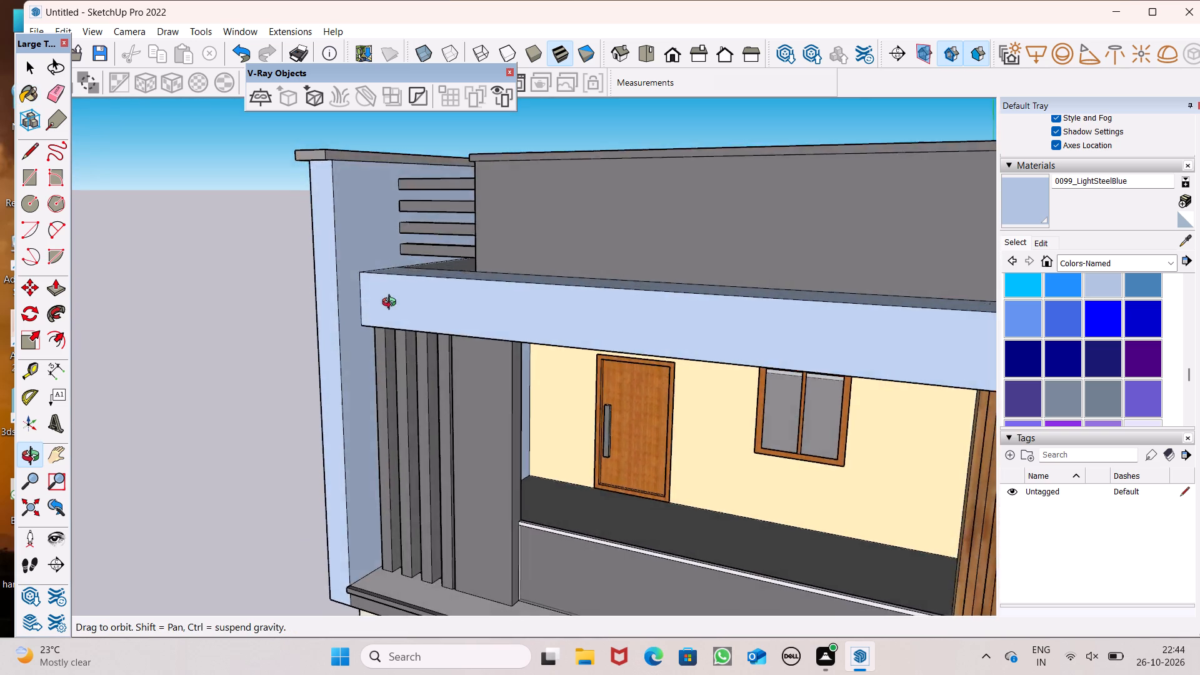
pyautogui.moveTo(392, 304); pyautogui.dragTo(547, 350, button='middle')
pyautogui.scroll(-3, 520, 379)
pyautogui.moveTo(516, 385); pyautogui.dragTo(570, 376, button='middle')
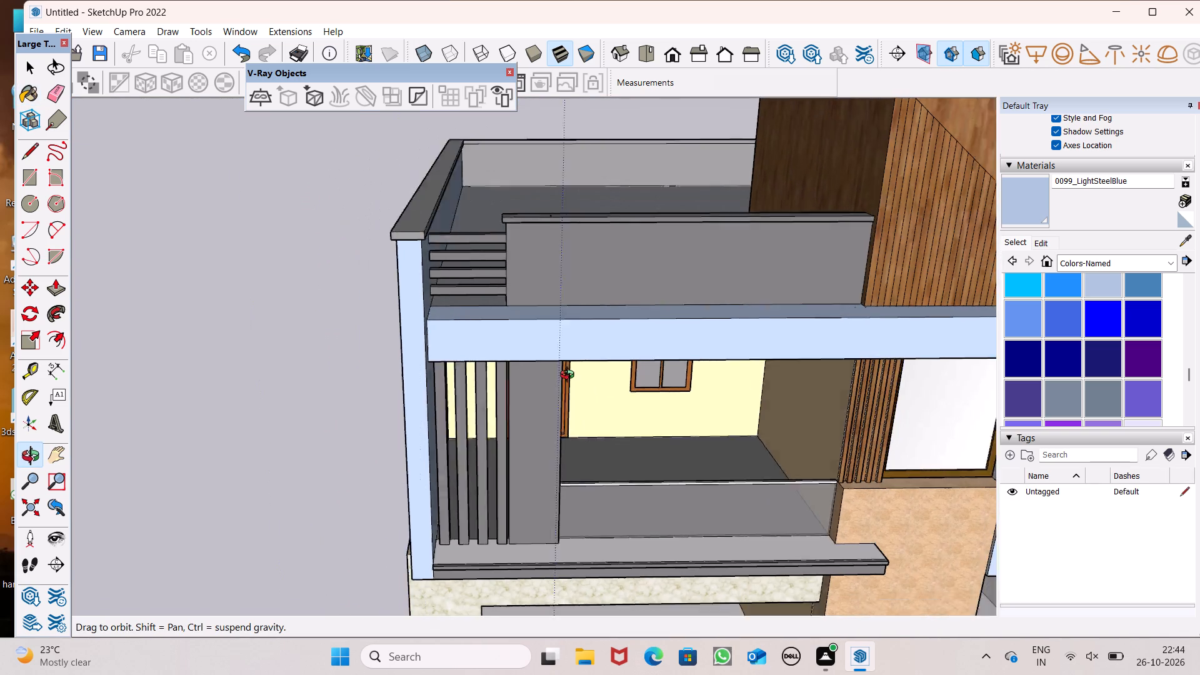
pyautogui.moveTo(570, 376); pyautogui.dragTo(649, 337, button='middle')
pyautogui.scroll(-4, 531, 328)
pyautogui.moveTo(542, 399); pyautogui.dragTo(541, 400, button='middle')
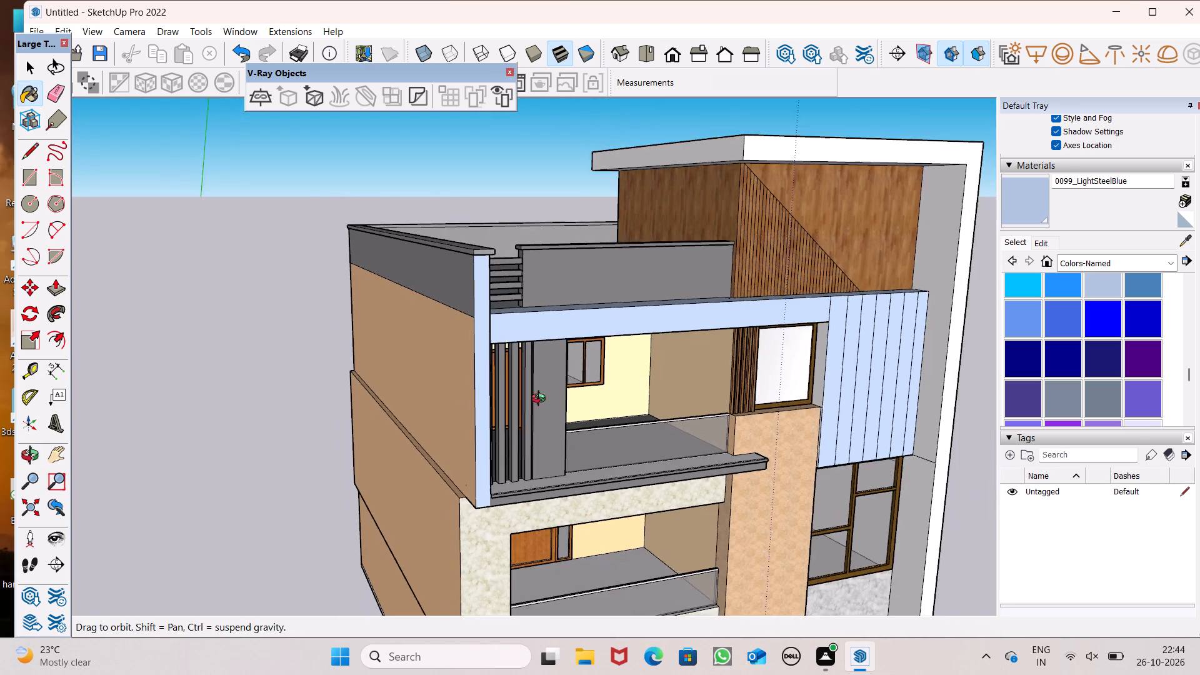
pyautogui.moveTo(541, 400); pyautogui.dragTo(442, 366, button='middle')
pyautogui.scroll(-11, 447, 299)
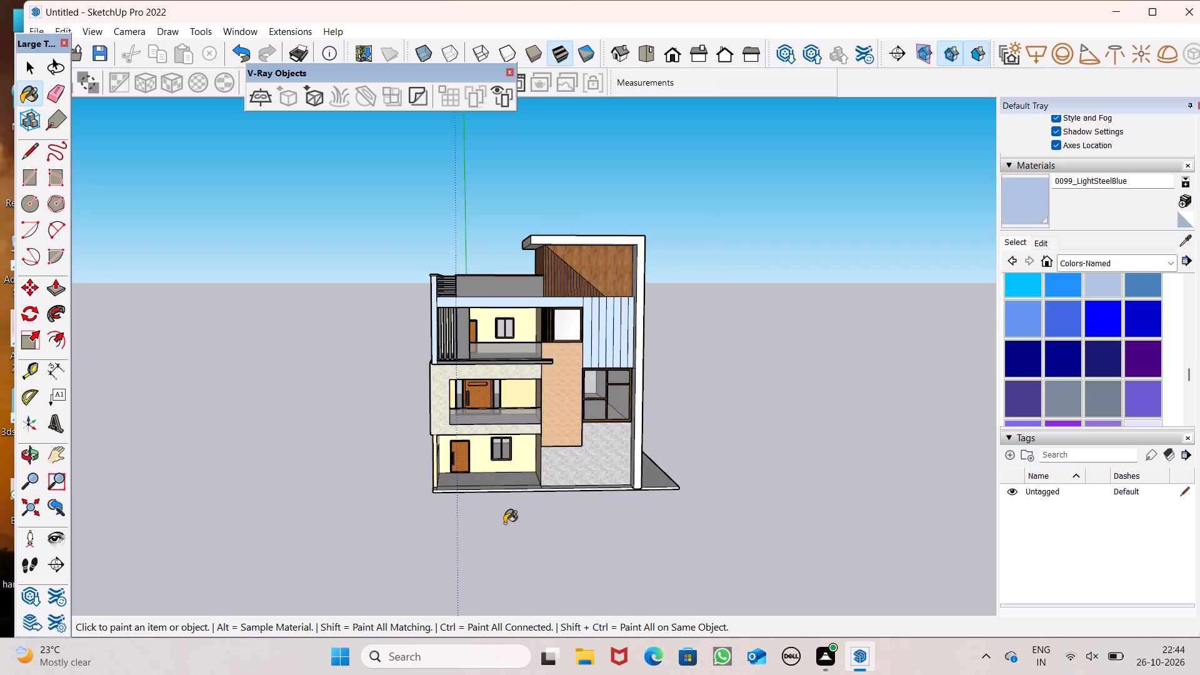
# Push/Pull the base slab's edge outward along the balcony-end side wall by about 5' 6 13/16".
pyautogui.moveTo(482, 521); pyautogui.dragTo(636, 620, button='middle')
pyautogui.scroll(7, 529, 531)
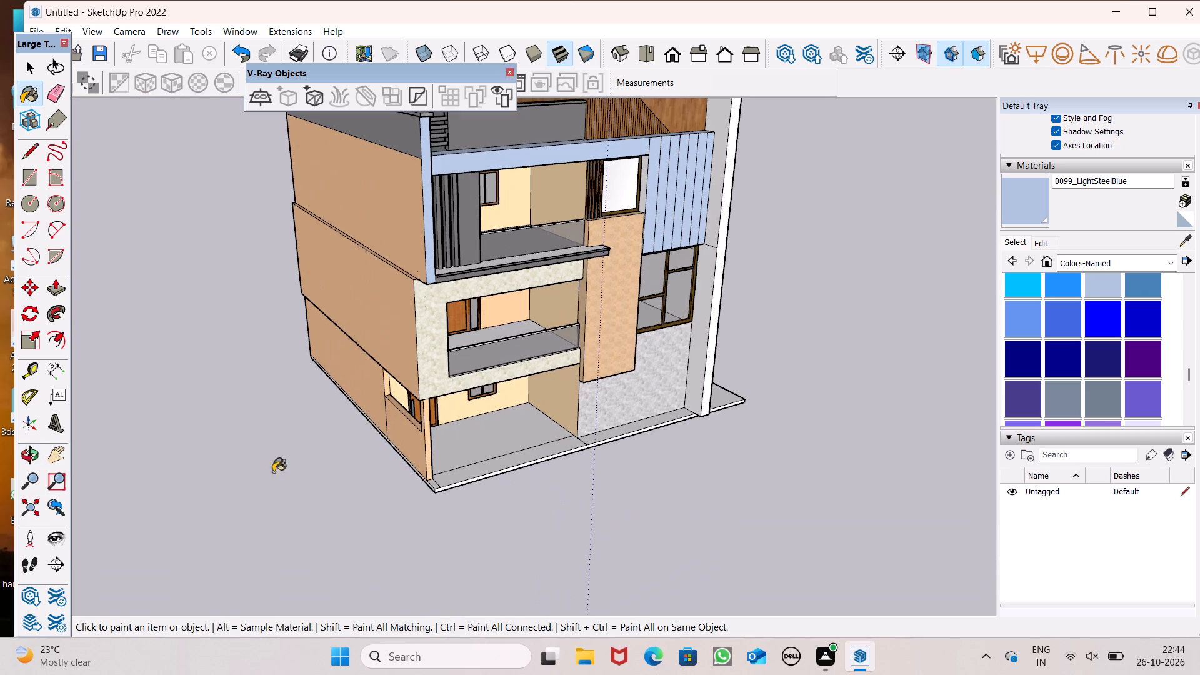
pyautogui.click(54, 287)
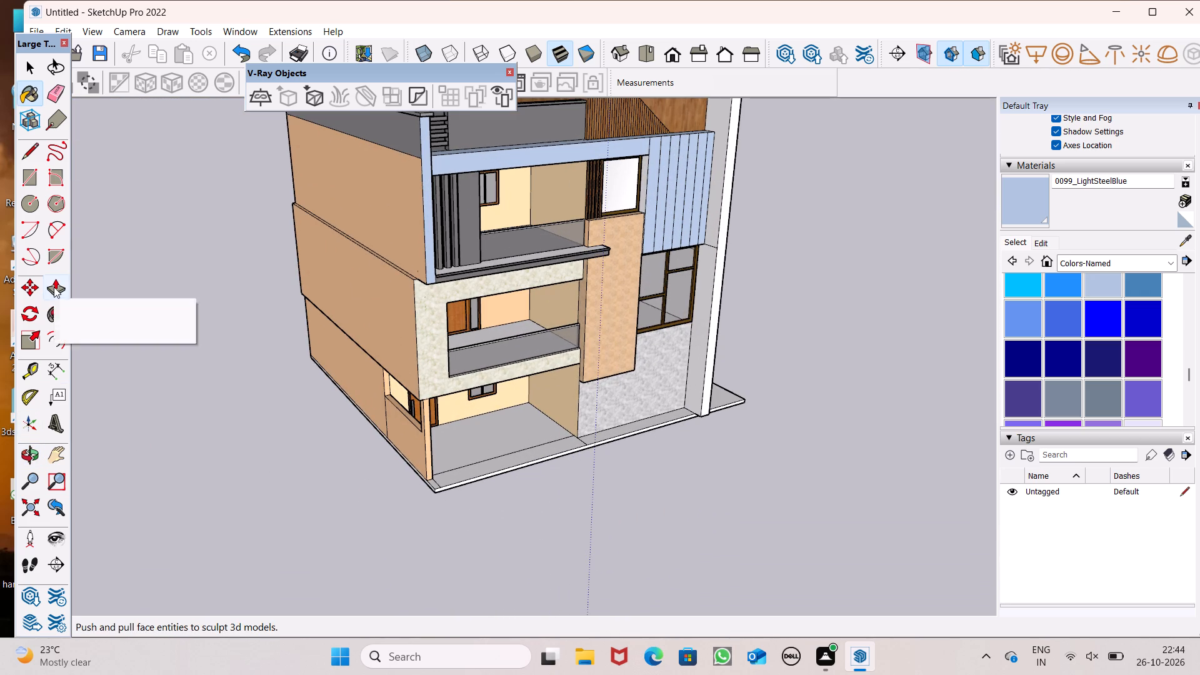
pyautogui.scroll(6, 312, 382)
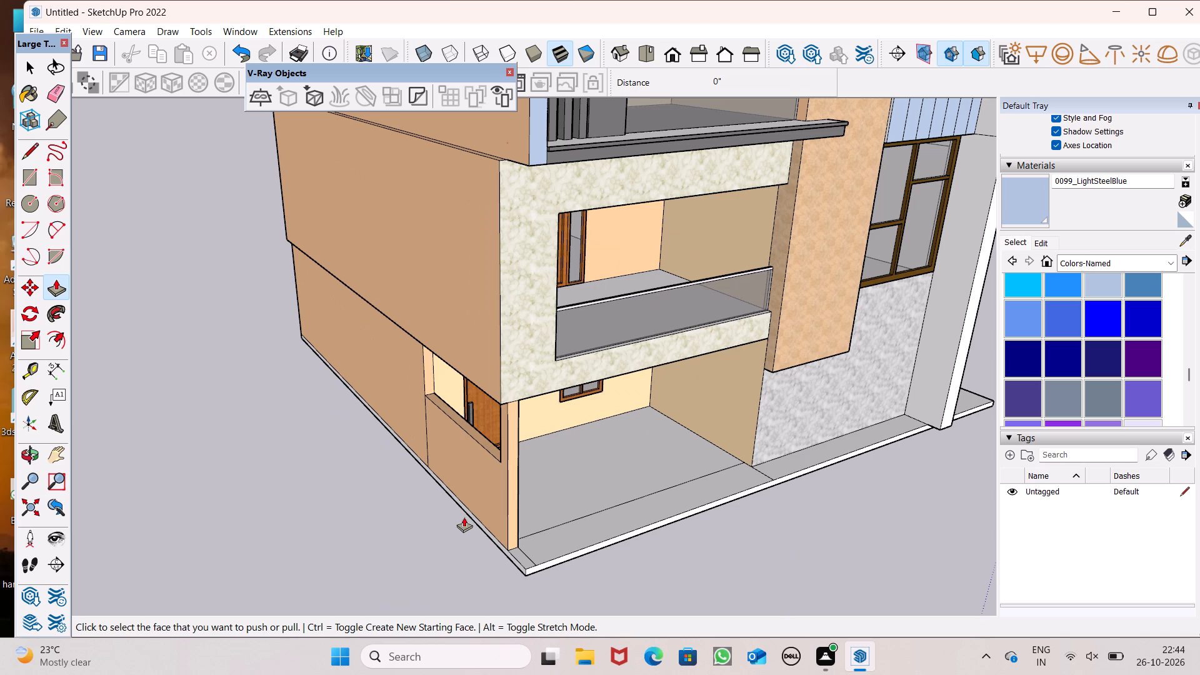
pyautogui.moveTo(484, 529); pyautogui.dragTo(483, 529)
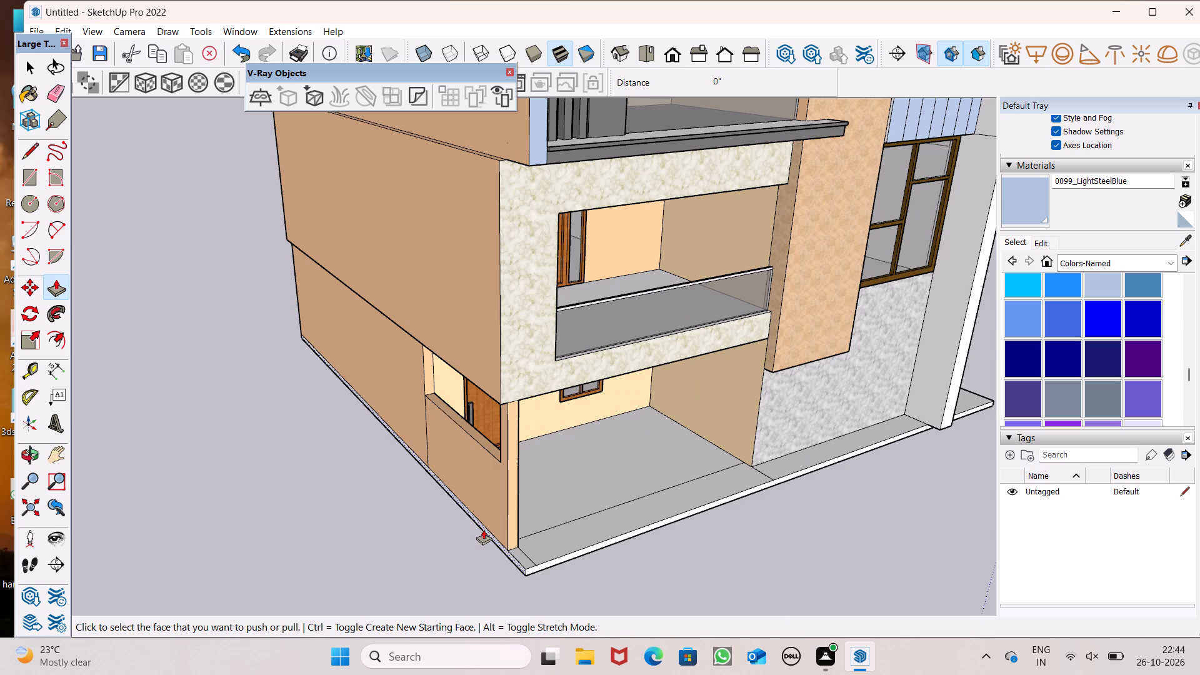
pyautogui.moveTo(483, 529); pyautogui.dragTo(406, 549)
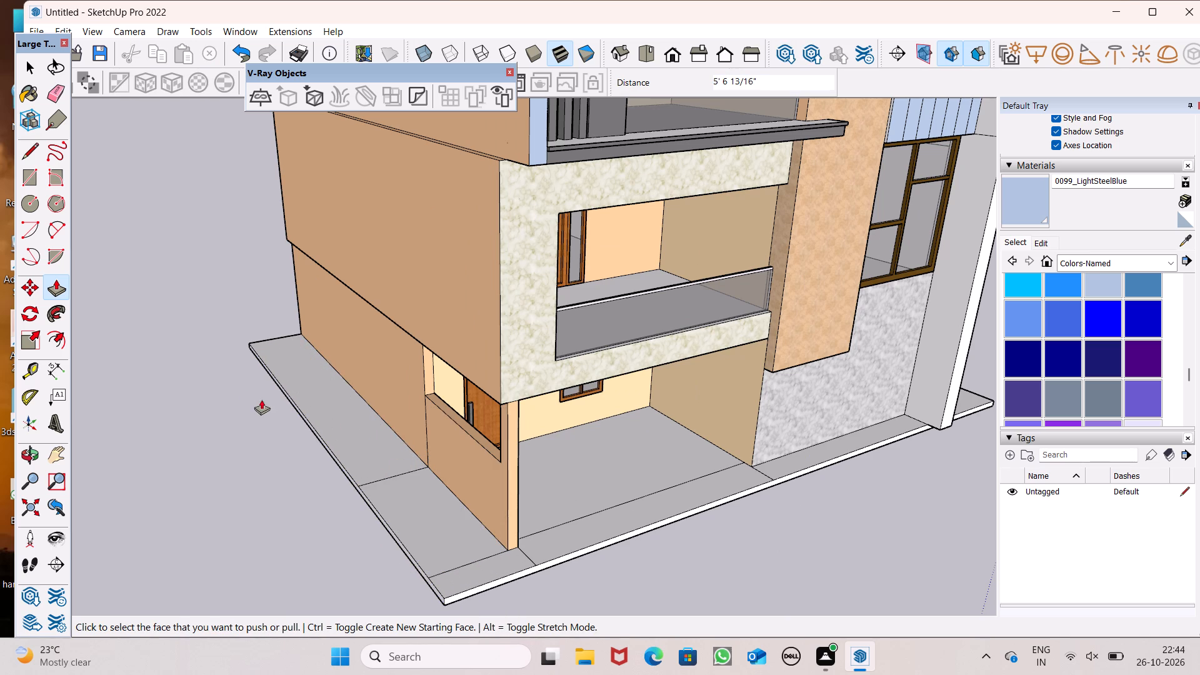
pyautogui.scroll(-1, 264, 408)
pyautogui.press('space')
# Push/Pull the base slab's rear edge outward behind the back wall in successive pulls, the last about 2' 3/16".
pyautogui.scroll(-5, 229, 406)
pyautogui.moveTo(234, 412); pyautogui.dragTo(697, 415, button='middle')
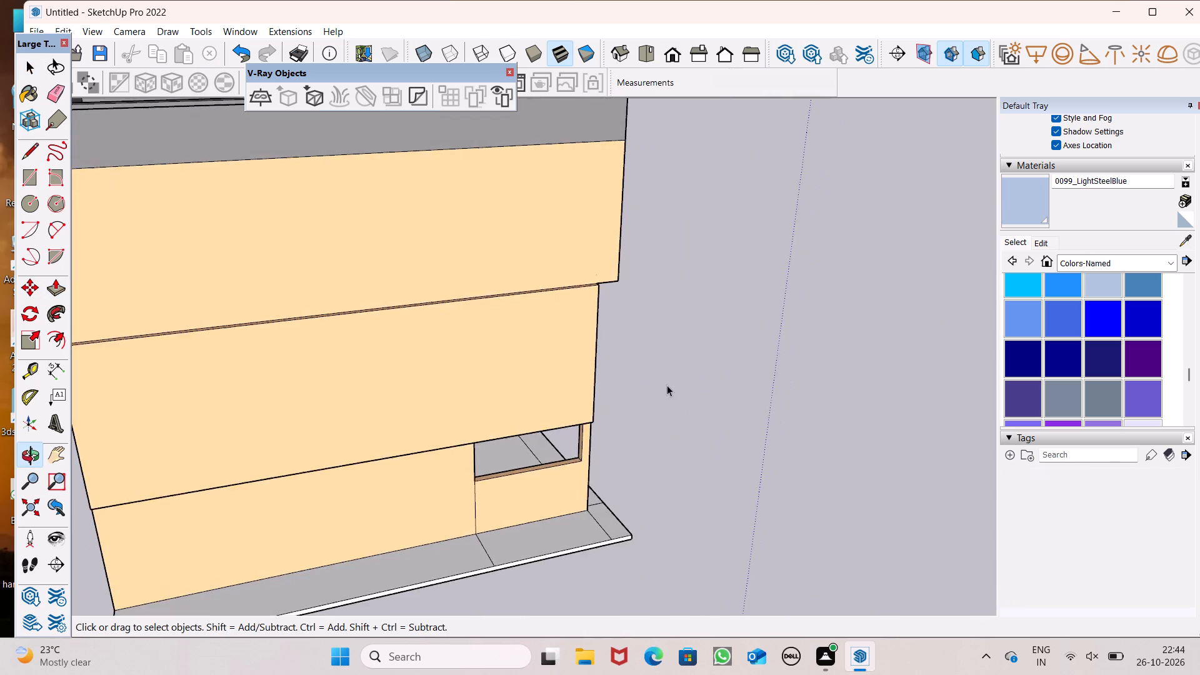
pyautogui.scroll(-6, 666, 384)
pyautogui.scroll(-4, 530, 438)
pyautogui.moveTo(415, 485); pyautogui.dragTo(671, 511, button='middle')
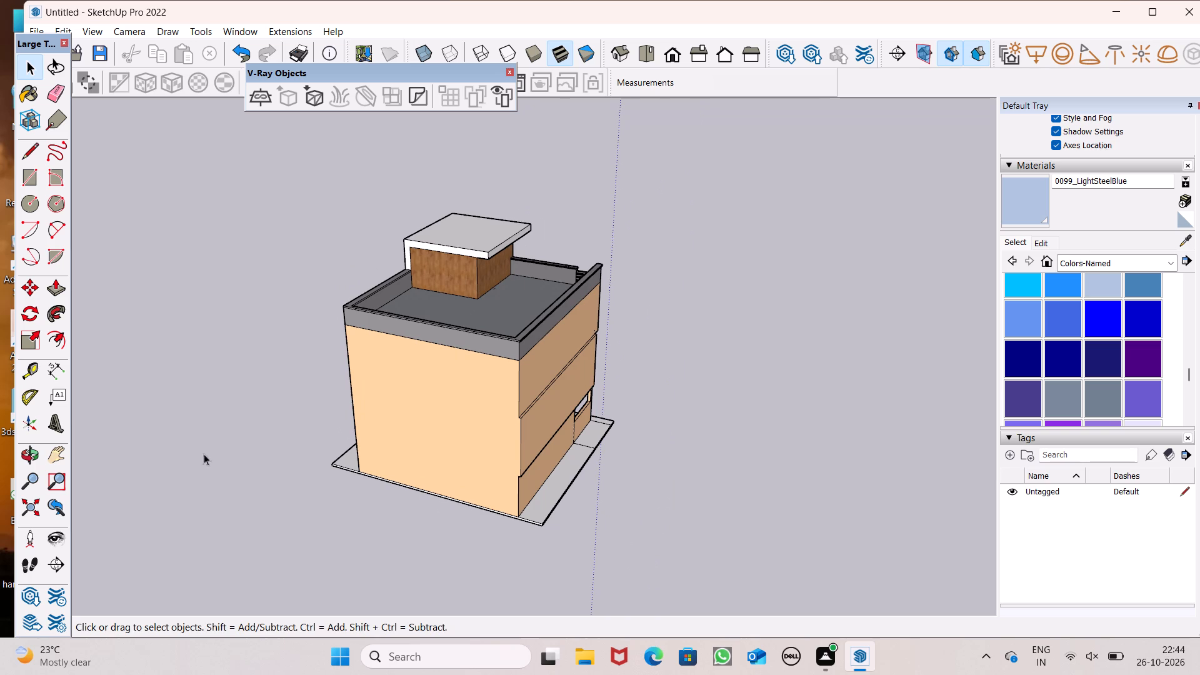
pyautogui.click(56, 287)
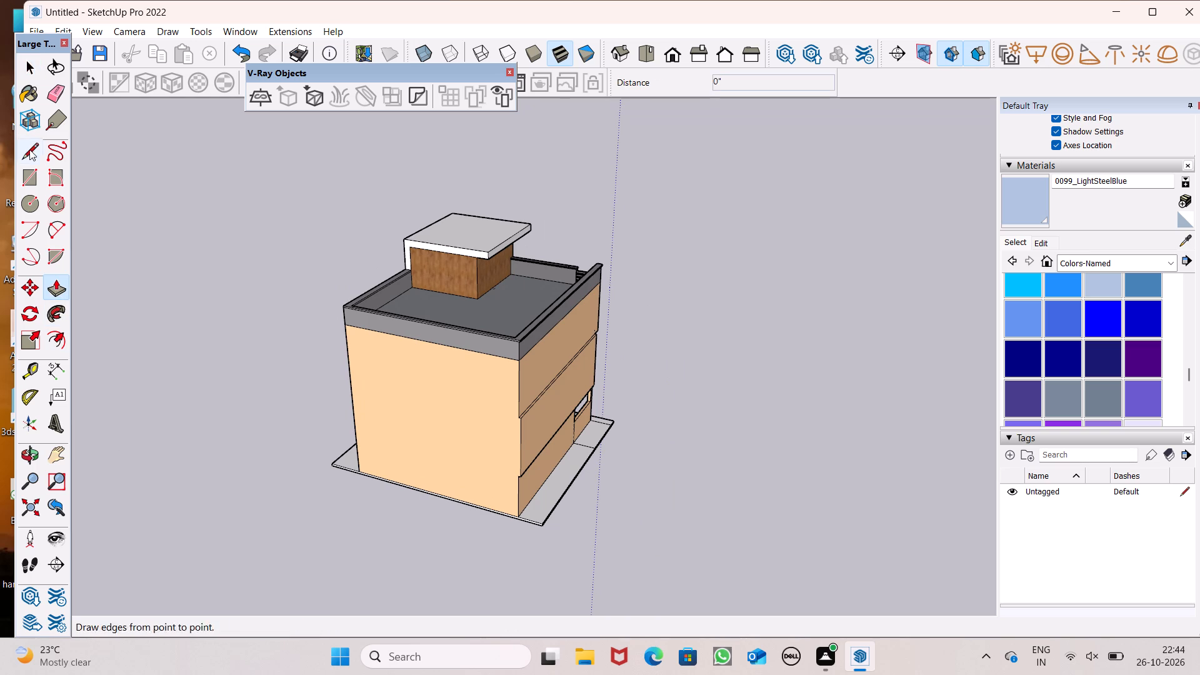
pyautogui.scroll(7, 454, 527)
pyautogui.scroll(3, 684, 546)
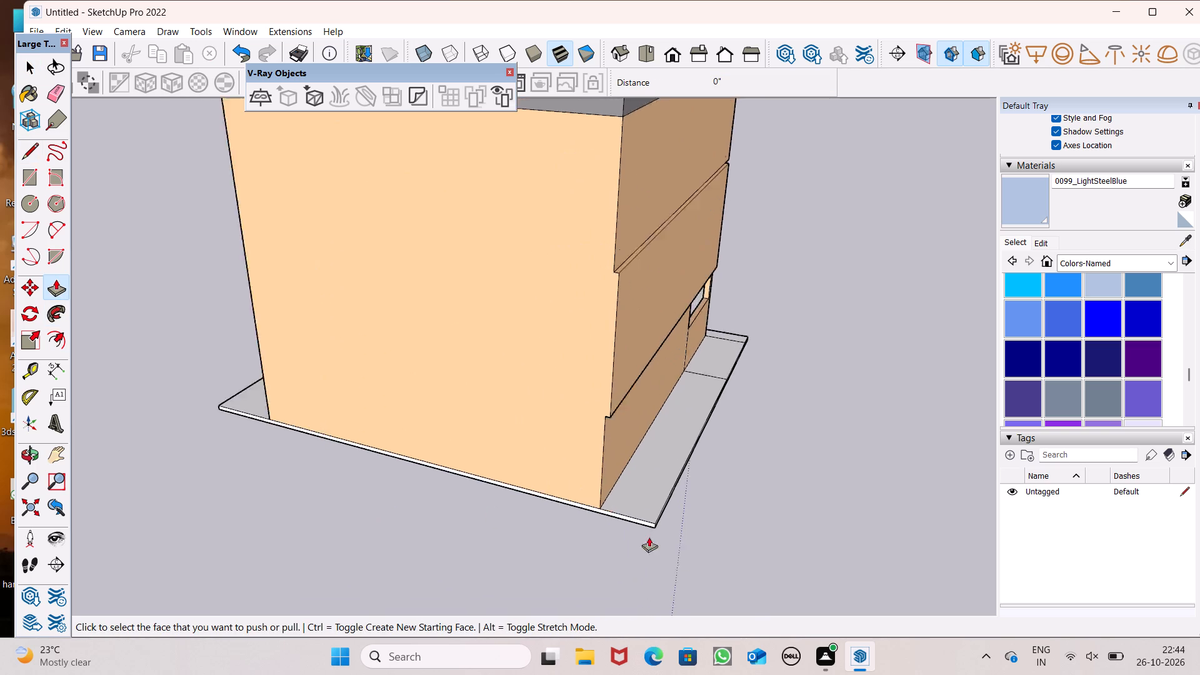
pyautogui.scroll(3, 649, 537)
pyautogui.moveTo(601, 506); pyautogui.dragTo(585, 541)
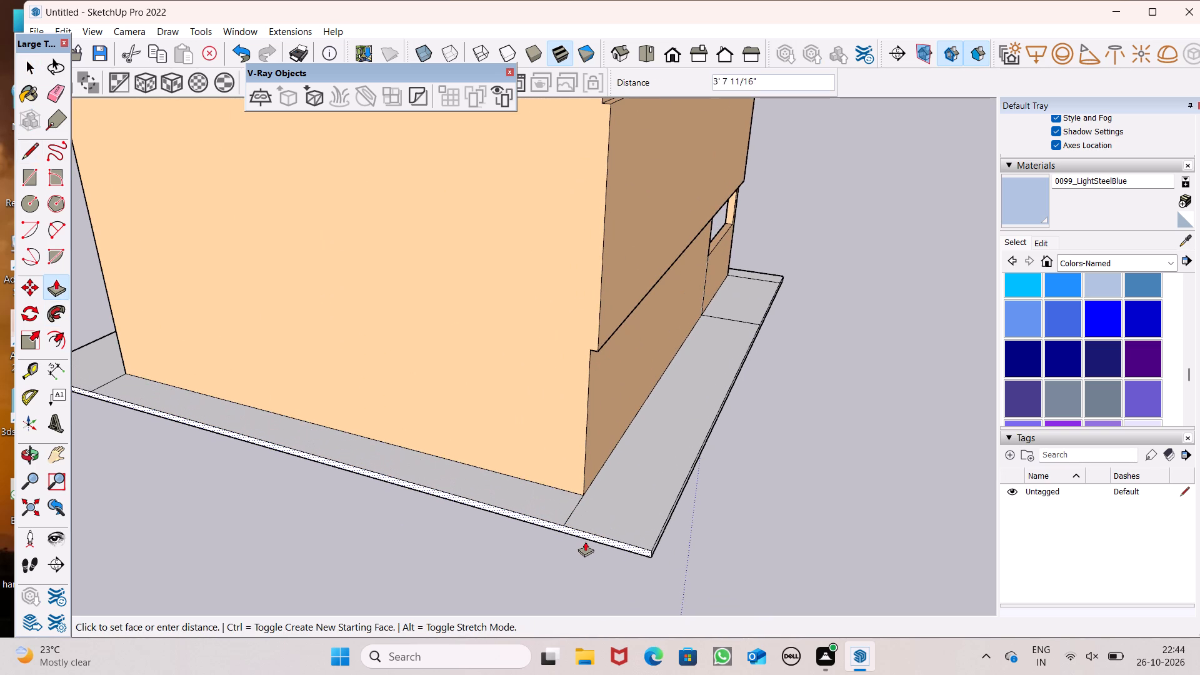
pyautogui.moveTo(585, 541); pyautogui.dragTo(584, 542)
pyautogui.moveTo(583, 542); pyautogui.dragTo(581, 550)
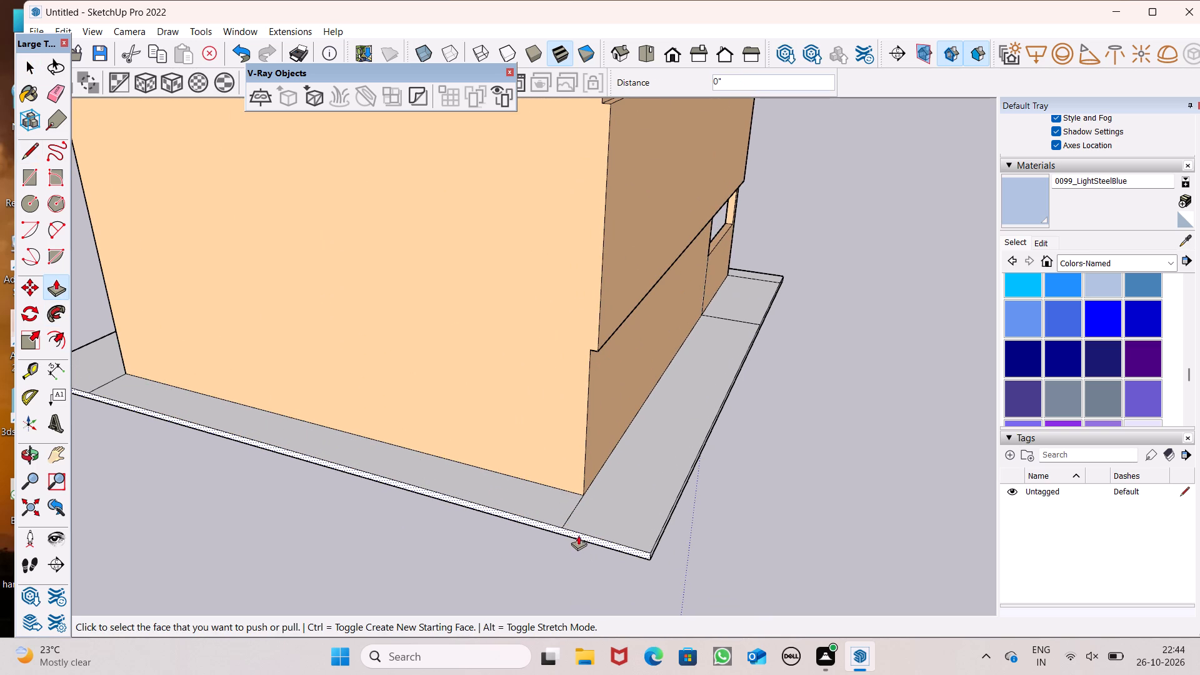
pyautogui.moveTo(578, 534); pyautogui.dragTo(578, 562)
pyautogui.scroll(-5, 567, 480)
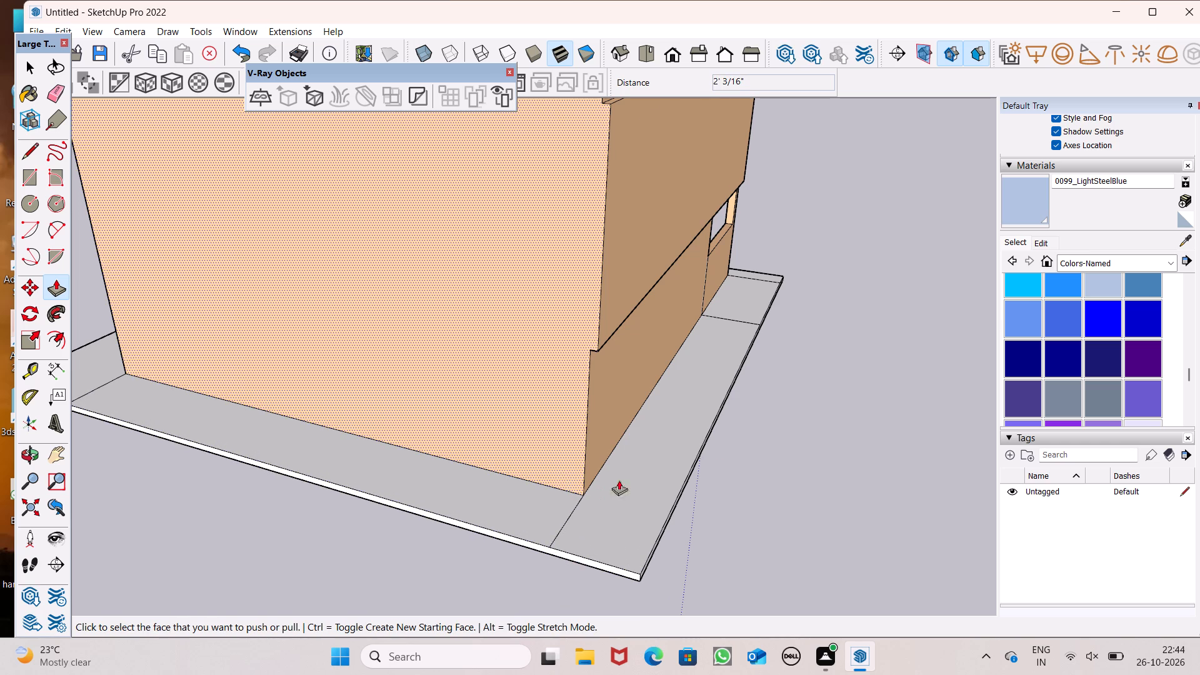
pyautogui.press('space')
# Erase the dividing edges on the base slab's top at the two rear corners and along the extended side strip.
pyautogui.click(50, 87)
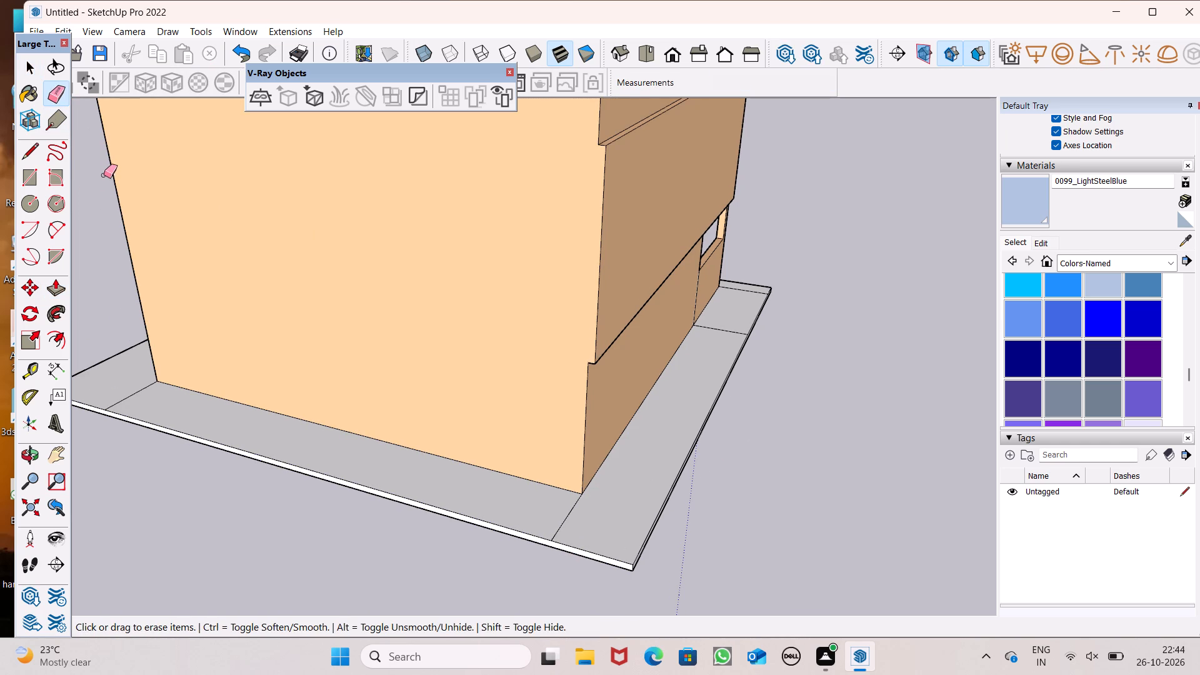
pyautogui.moveTo(117, 381); pyautogui.dragTo(127, 396)
pyautogui.moveTo(557, 525); pyautogui.dragTo(569, 529)
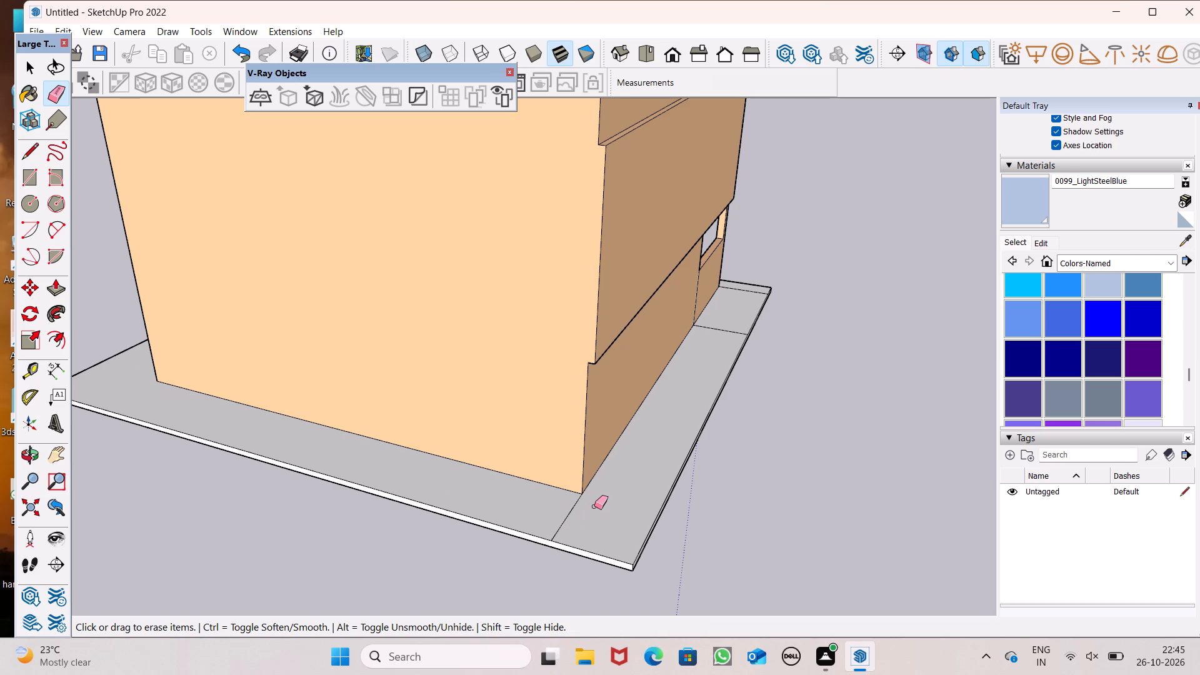
pyautogui.scroll(5, 713, 330)
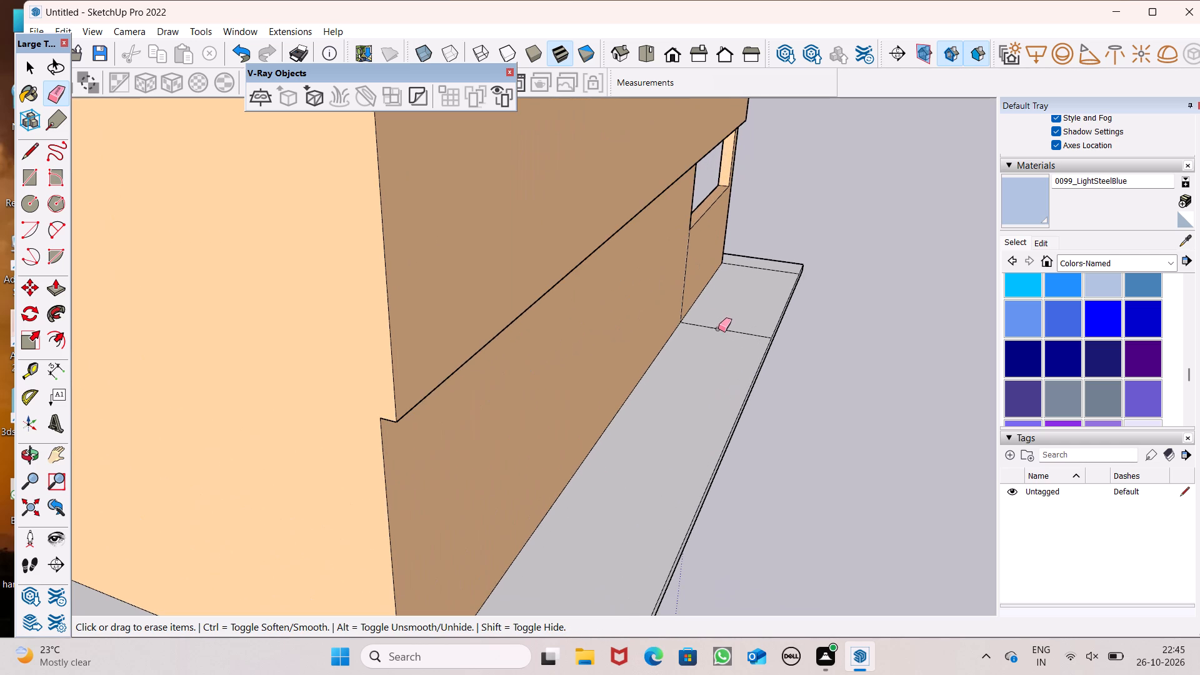
pyautogui.moveTo(722, 329); pyautogui.dragTo(729, 320)
pyautogui.scroll(5, 760, 262)
pyautogui.moveTo(762, 262); pyautogui.dragTo(769, 286)
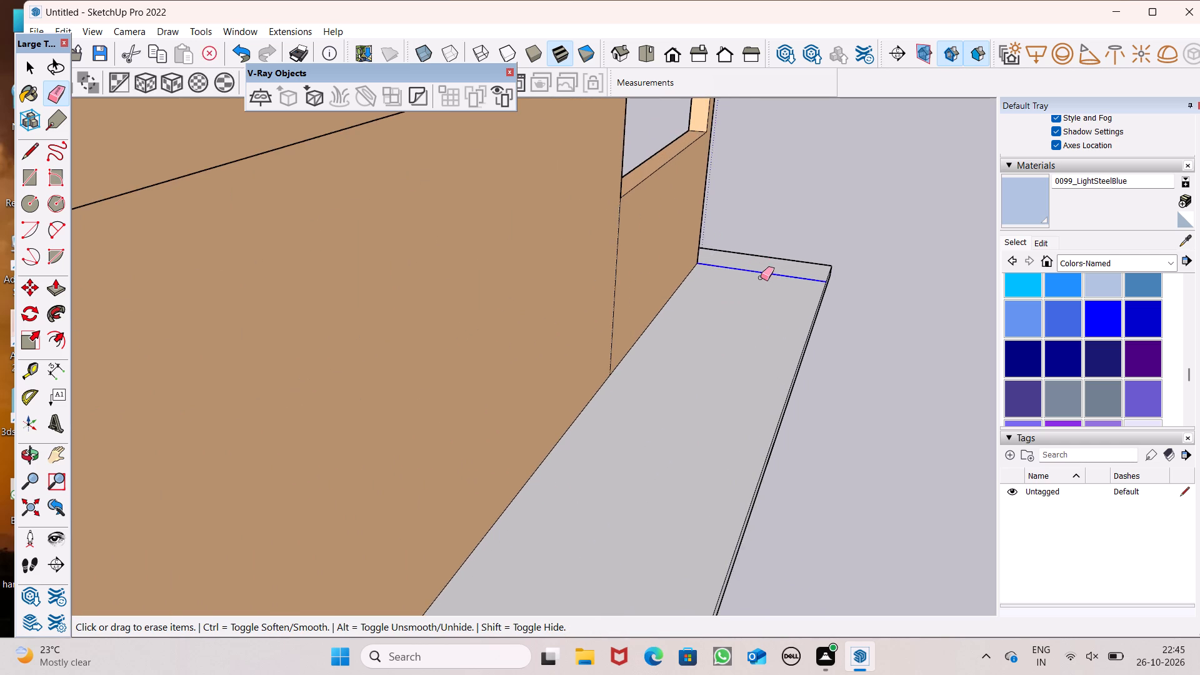
# Erase the vertical seam below the ground-floor opening in the side wall.
pyautogui.scroll(-4, 761, 277)
pyautogui.moveTo(750, 291); pyautogui.dragTo(543, 261, button='middle')
pyautogui.click(600, 280)
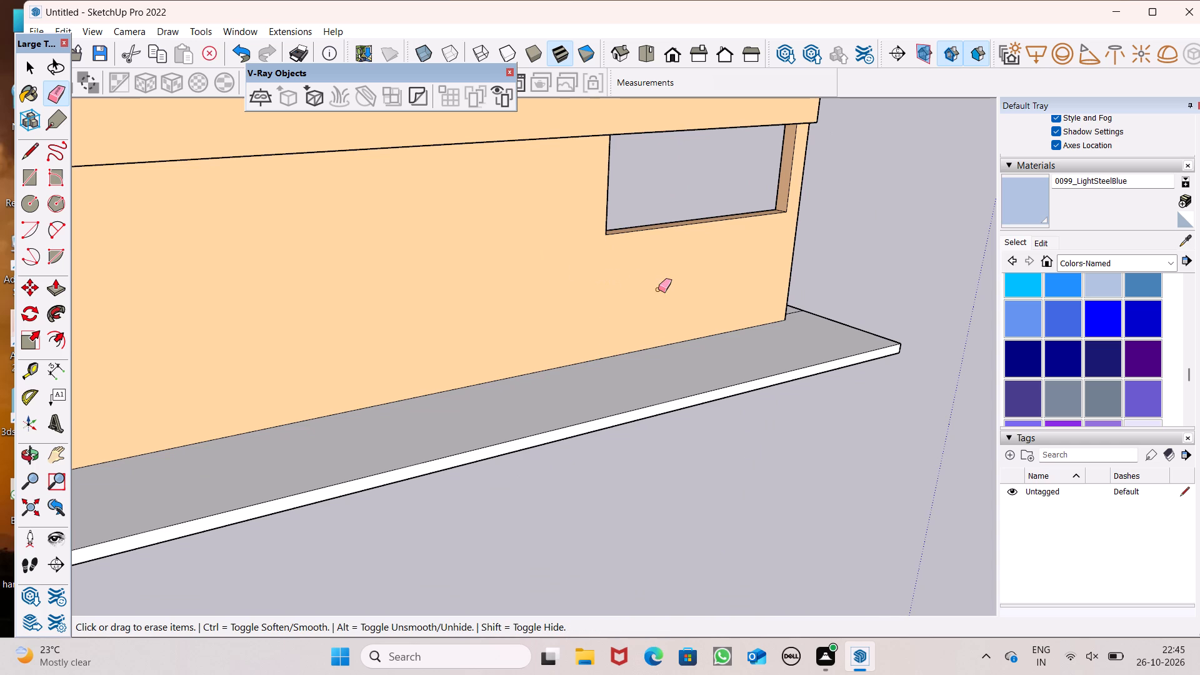
# Erase the dividing edges on the base slab's top at the front corner, across the porch opening and beside the marble-clad wall.
pyautogui.scroll(-2, 662, 289)
pyautogui.moveTo(720, 316); pyautogui.dragTo(442, 391, button='middle')
pyautogui.scroll(2, 645, 457)
pyautogui.moveTo(716, 433); pyautogui.dragTo(717, 447)
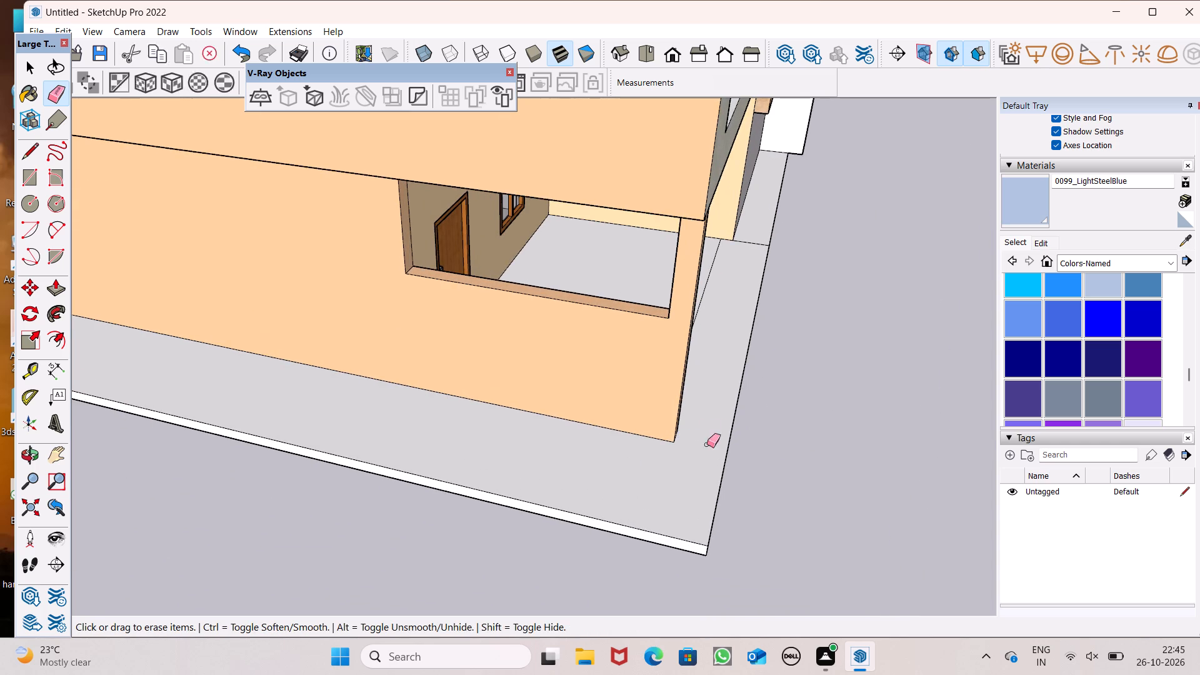
pyautogui.scroll(1, 698, 422)
pyautogui.moveTo(687, 422); pyautogui.dragTo(362, 461, button='middle')
pyautogui.moveTo(531, 442); pyautogui.dragTo(543, 469)
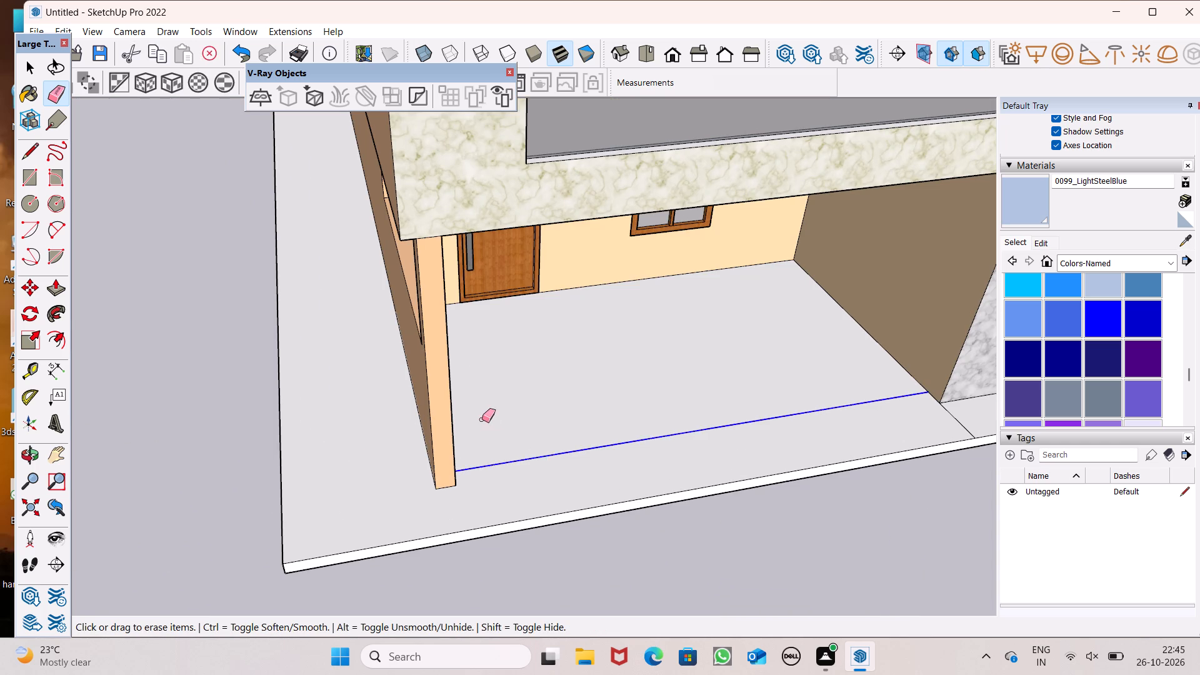
pyautogui.scroll(-4, 479, 419)
pyautogui.scroll(3, 791, 419)
pyautogui.moveTo(817, 419); pyautogui.dragTo(794, 424)
pyautogui.scroll(-4, 526, 443)
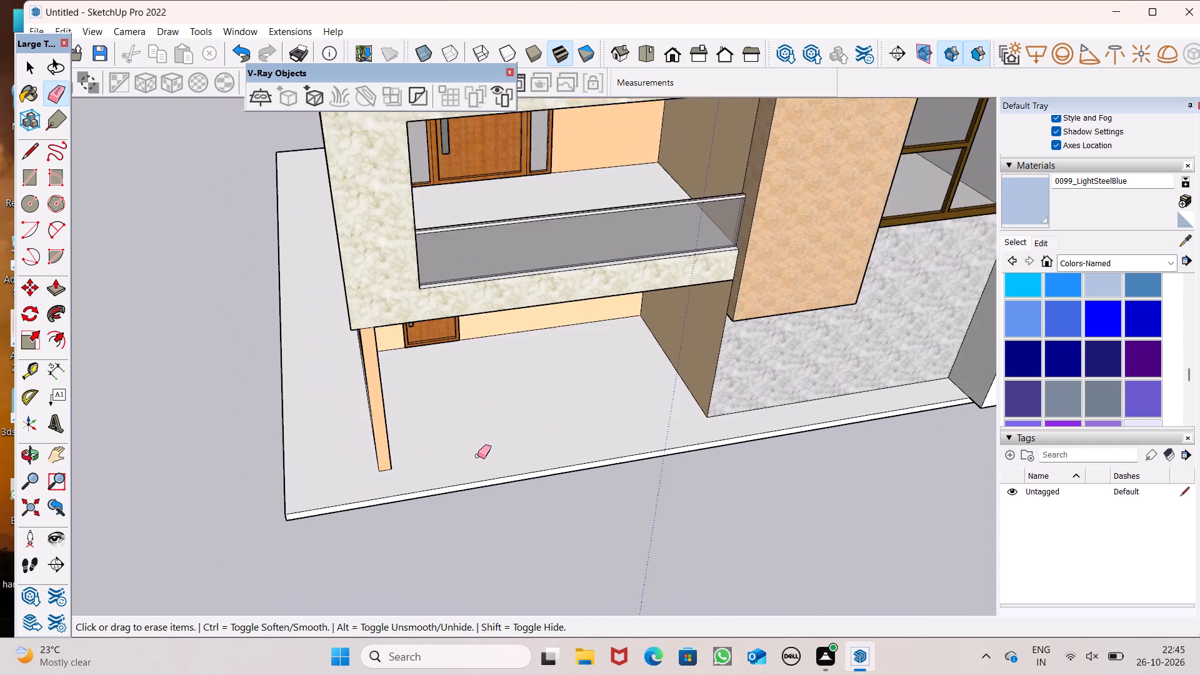
pyautogui.scroll(-3, 477, 456)
pyautogui.scroll(3, 929, 416)
pyautogui.scroll(-2, 660, 407)
pyautogui.moveTo(852, 456); pyautogui.dragTo(851, 456, button='middle')
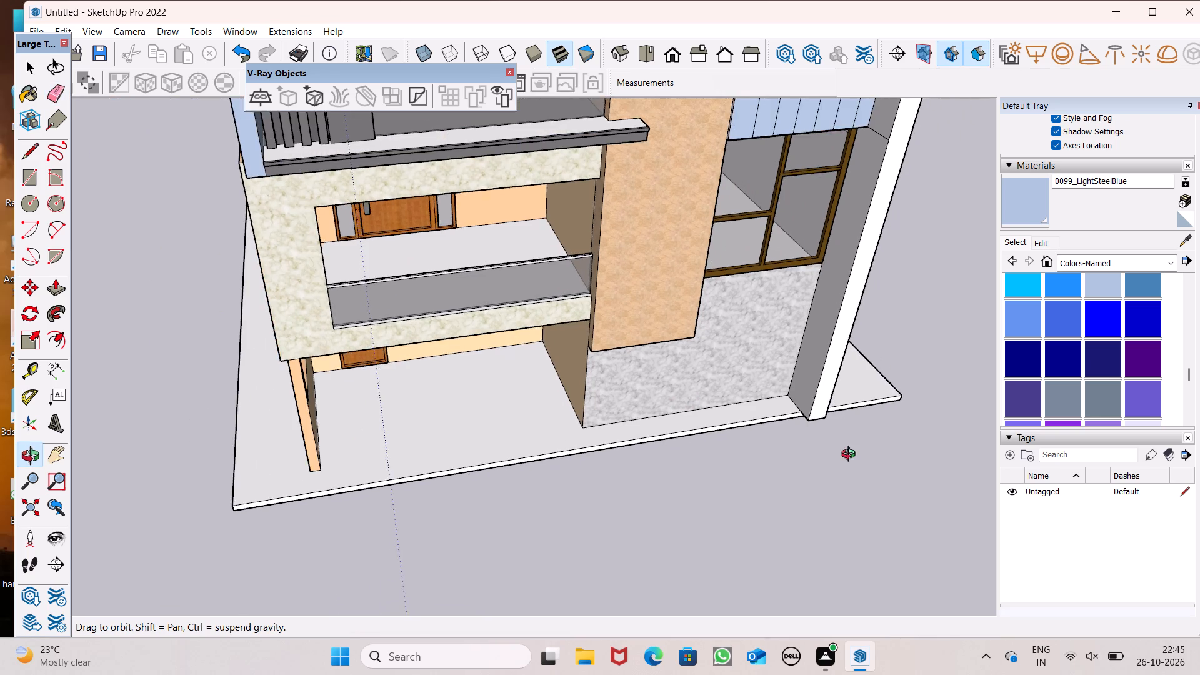
# Push/Pull the base slab's front edge outward by about 7' 6 3/4".
pyautogui.moveTo(851, 456); pyautogui.dragTo(486, 329, button='middle')
pyautogui.scroll(1, 746, 383)
pyautogui.scroll(-6, 484, 331)
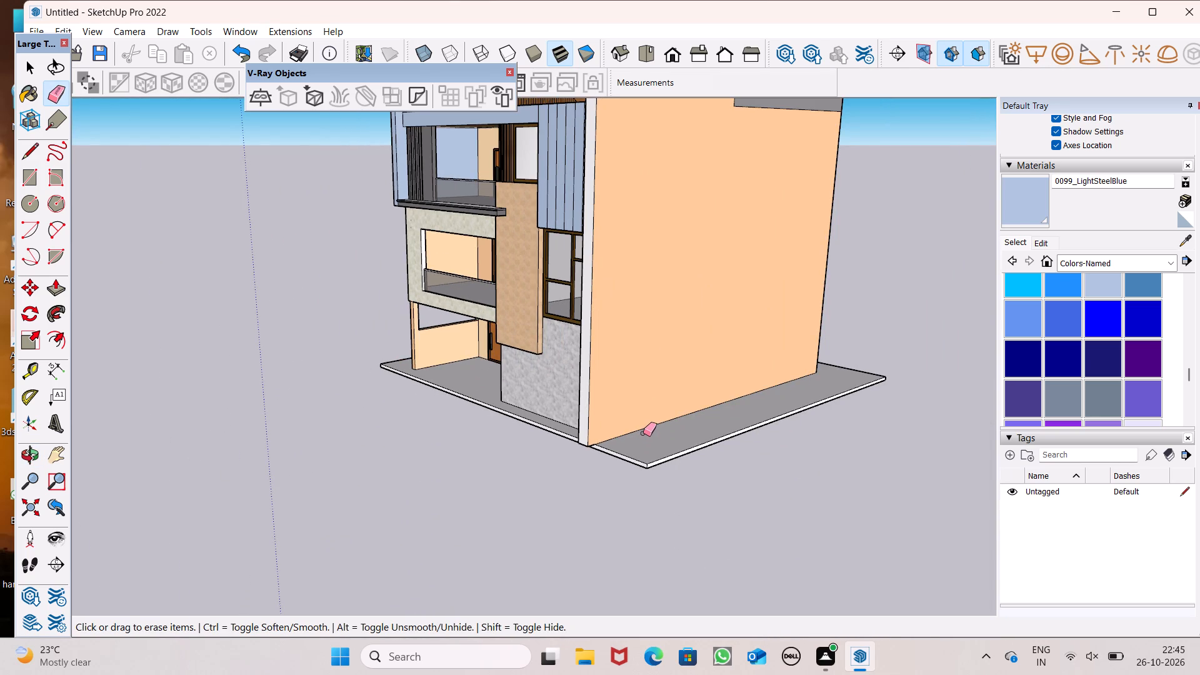
pyautogui.moveTo(508, 471); pyautogui.dragTo(395, 429, button='middle')
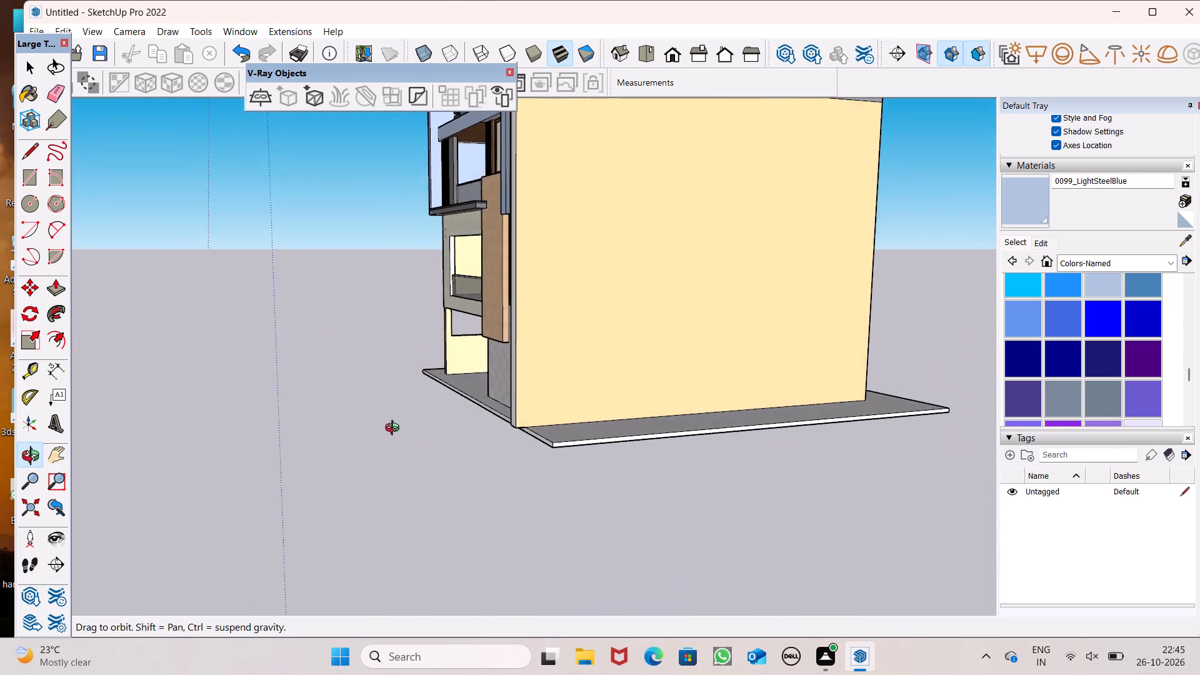
pyautogui.moveTo(395, 429); pyautogui.dragTo(831, 461, button='middle')
pyautogui.scroll(1, 831, 461)
pyautogui.moveTo(307, 431); pyautogui.dragTo(323, 441, button='middle')
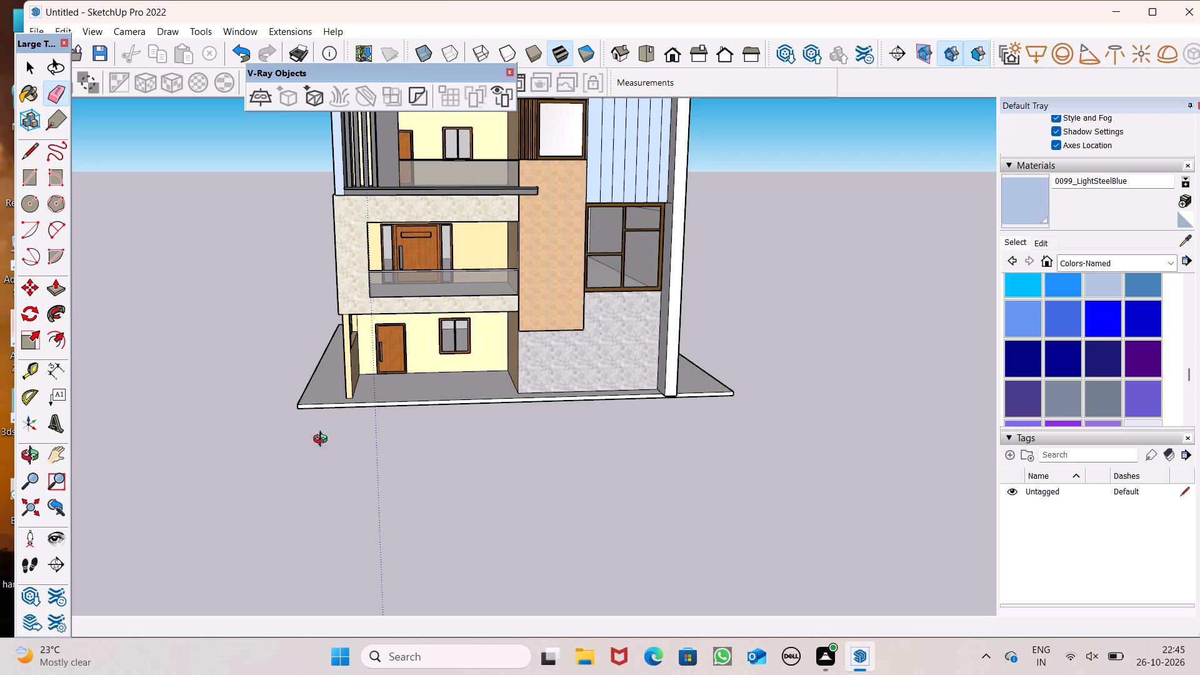
pyautogui.moveTo(323, 441); pyautogui.dragTo(422, 488, button='middle')
pyautogui.scroll(1, 422, 488)
pyautogui.click(55, 292)
pyautogui.moveTo(405, 476); pyautogui.dragTo(513, 568, button='middle')
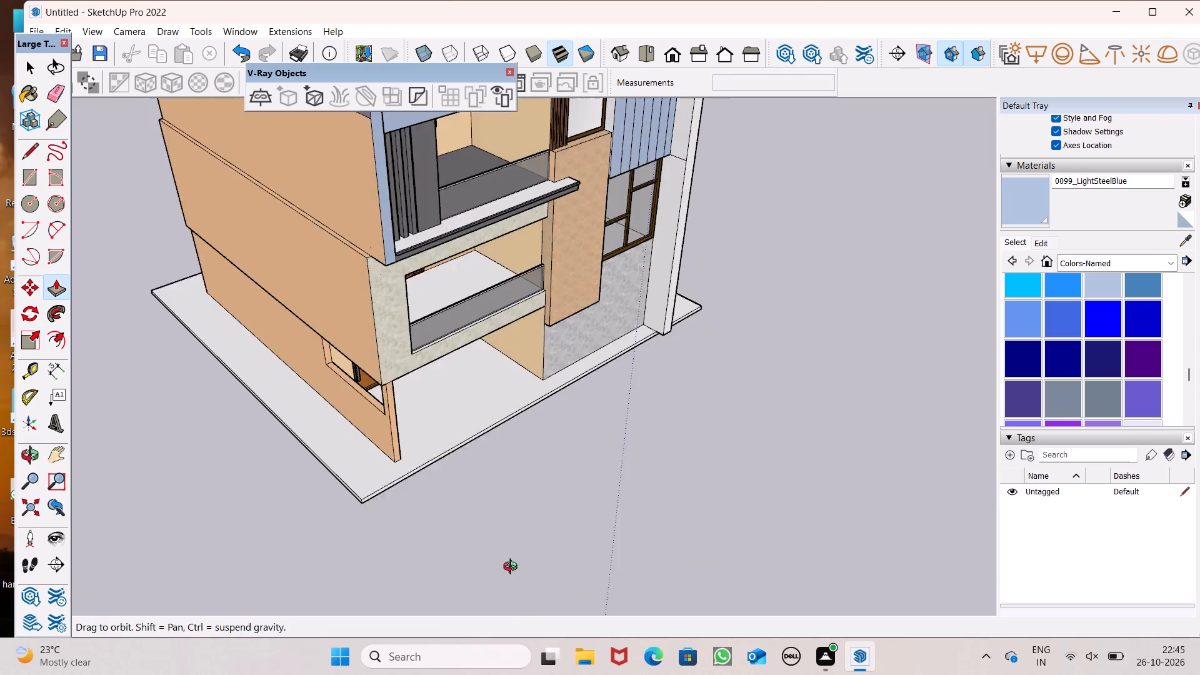
pyautogui.moveTo(513, 568); pyautogui.dragTo(517, 570, button='middle')
pyautogui.scroll(5, 466, 508)
pyautogui.moveTo(366, 475); pyautogui.dragTo(399, 503)
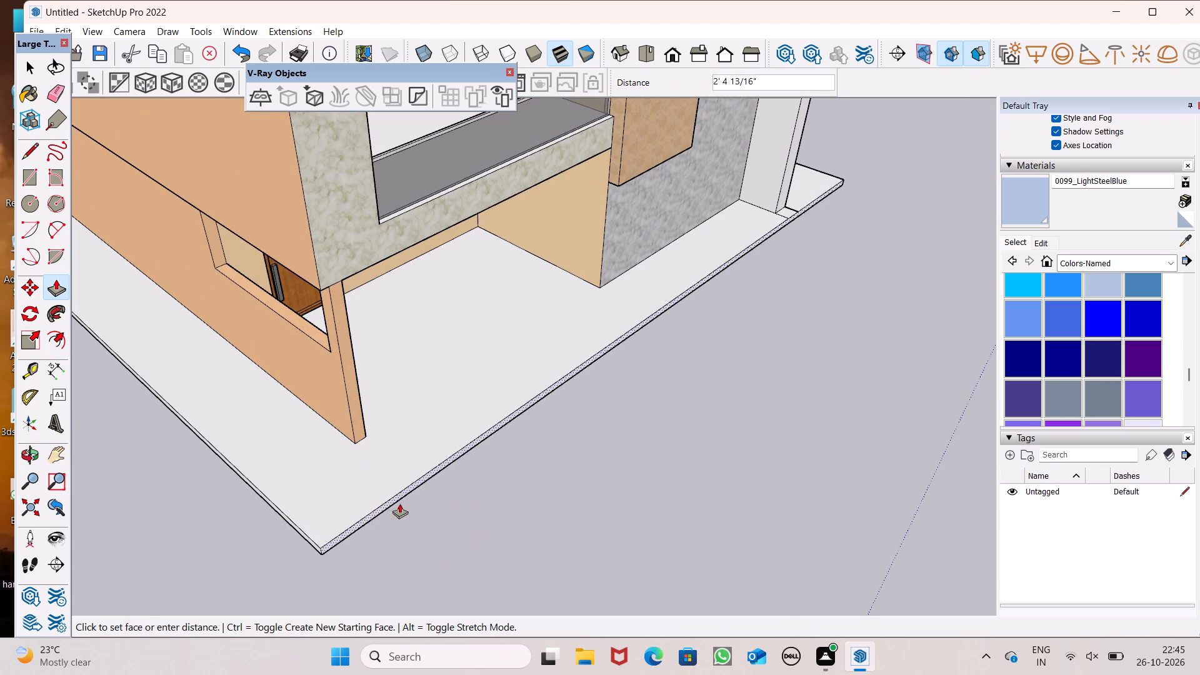
pyautogui.moveTo(399, 503); pyautogui.dragTo(469, 549)
pyautogui.scroll(-4, 432, 494)
pyautogui.moveTo(599, 537); pyautogui.dragTo(535, 546, button='middle')
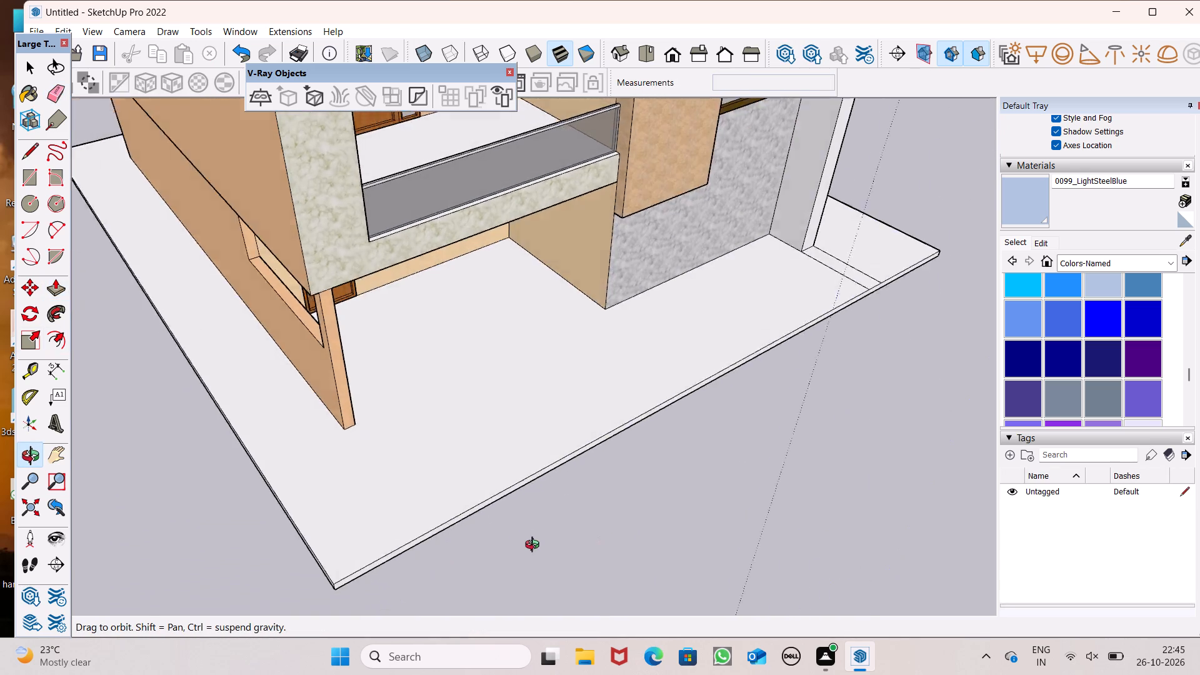
pyautogui.moveTo(535, 546); pyautogui.dragTo(494, 557, button='middle')
pyautogui.scroll(1, 494, 557)
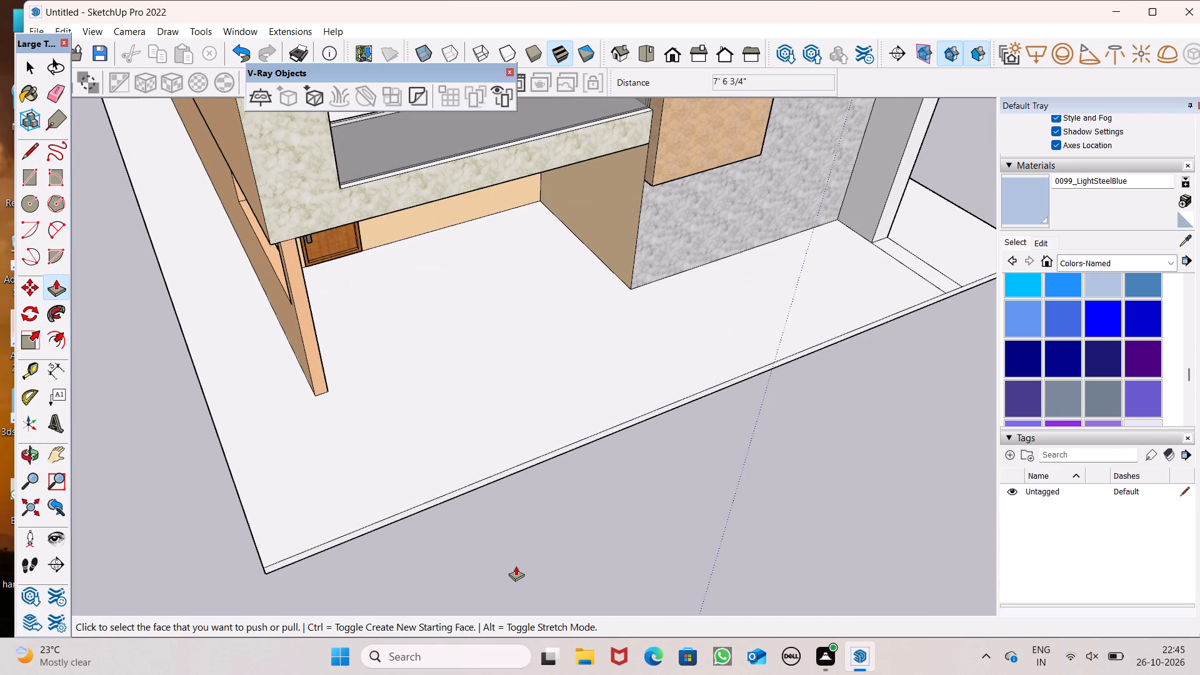
# Erase the two dividing edges on the base slab's top at the foot of the tall white side column.
pyautogui.click(54, 105)
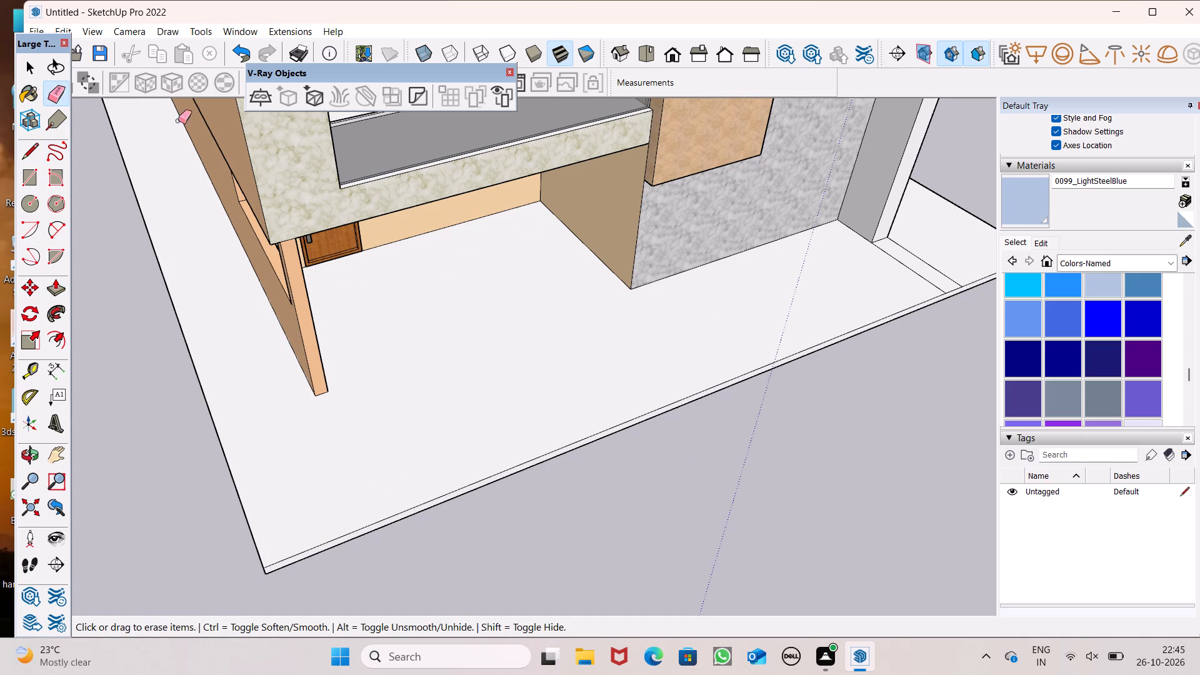
pyautogui.moveTo(926, 264); pyautogui.dragTo(904, 288)
pyautogui.press('space')
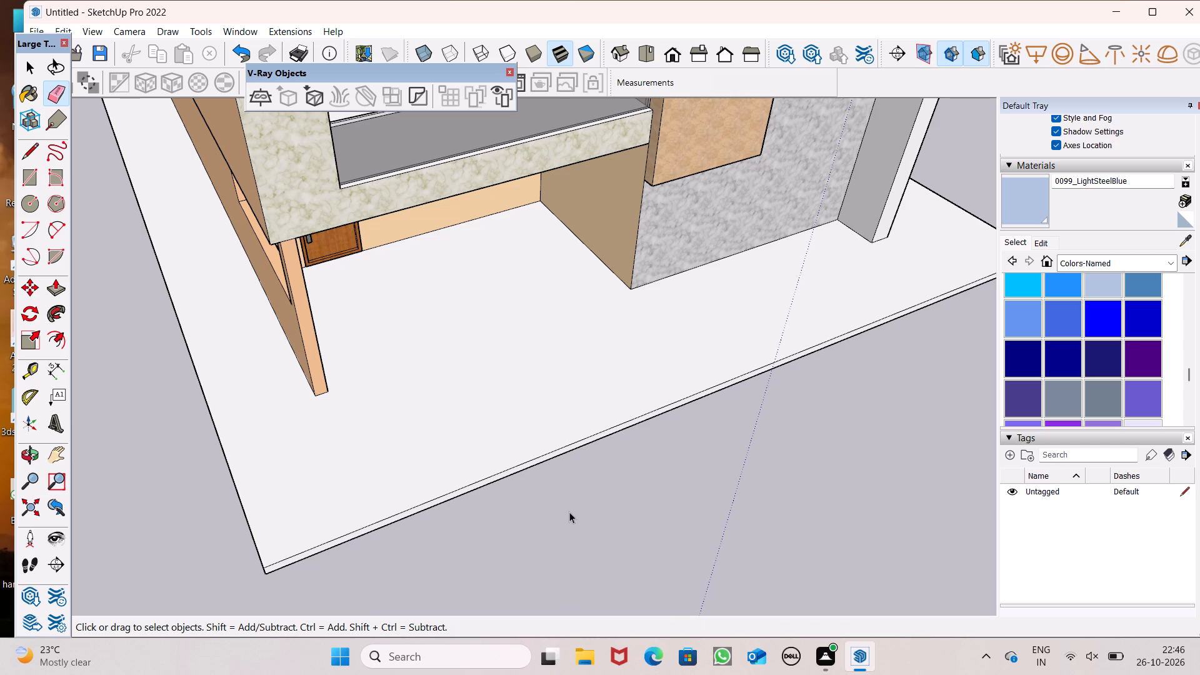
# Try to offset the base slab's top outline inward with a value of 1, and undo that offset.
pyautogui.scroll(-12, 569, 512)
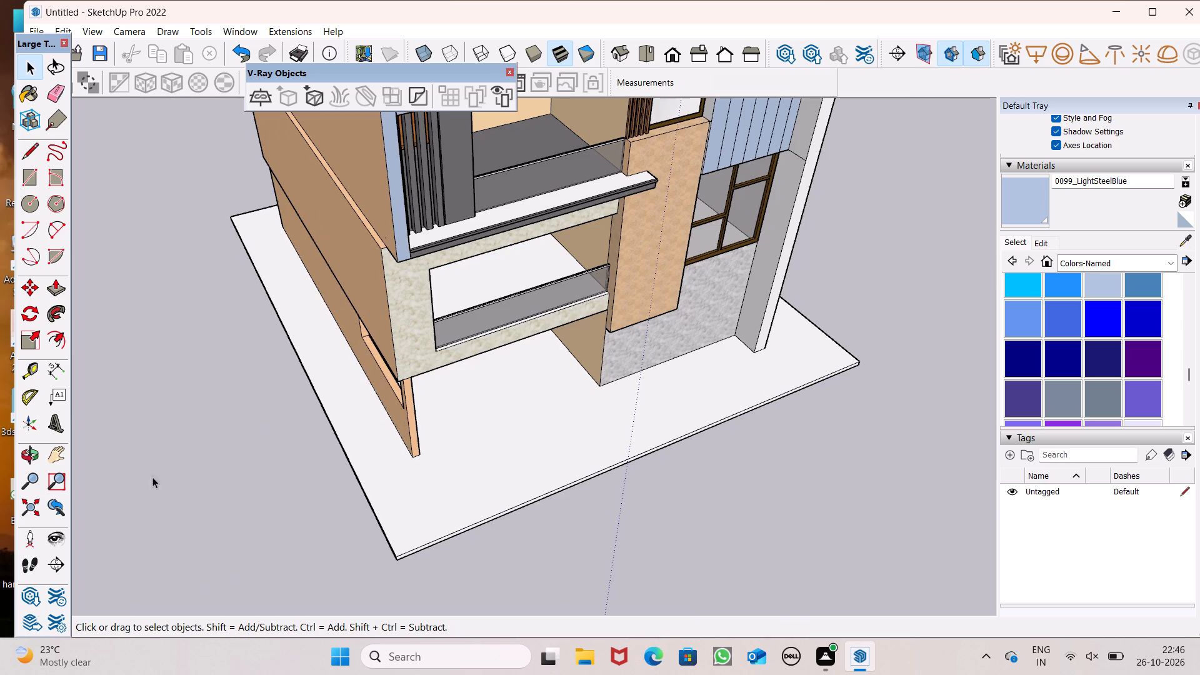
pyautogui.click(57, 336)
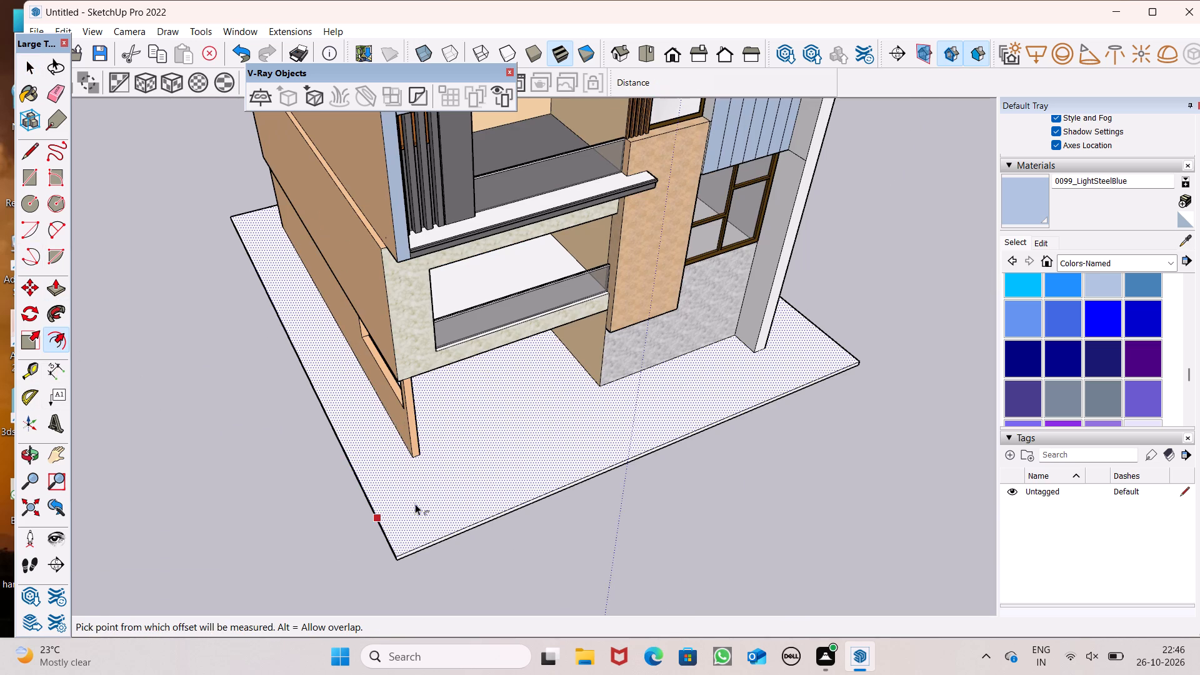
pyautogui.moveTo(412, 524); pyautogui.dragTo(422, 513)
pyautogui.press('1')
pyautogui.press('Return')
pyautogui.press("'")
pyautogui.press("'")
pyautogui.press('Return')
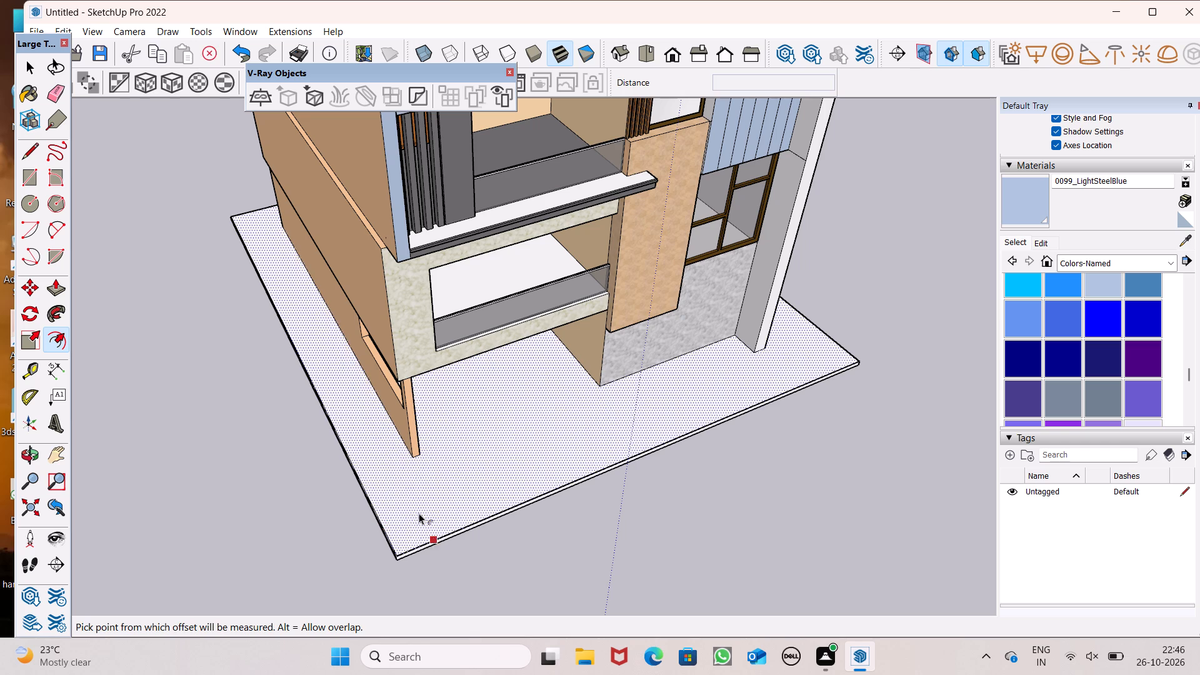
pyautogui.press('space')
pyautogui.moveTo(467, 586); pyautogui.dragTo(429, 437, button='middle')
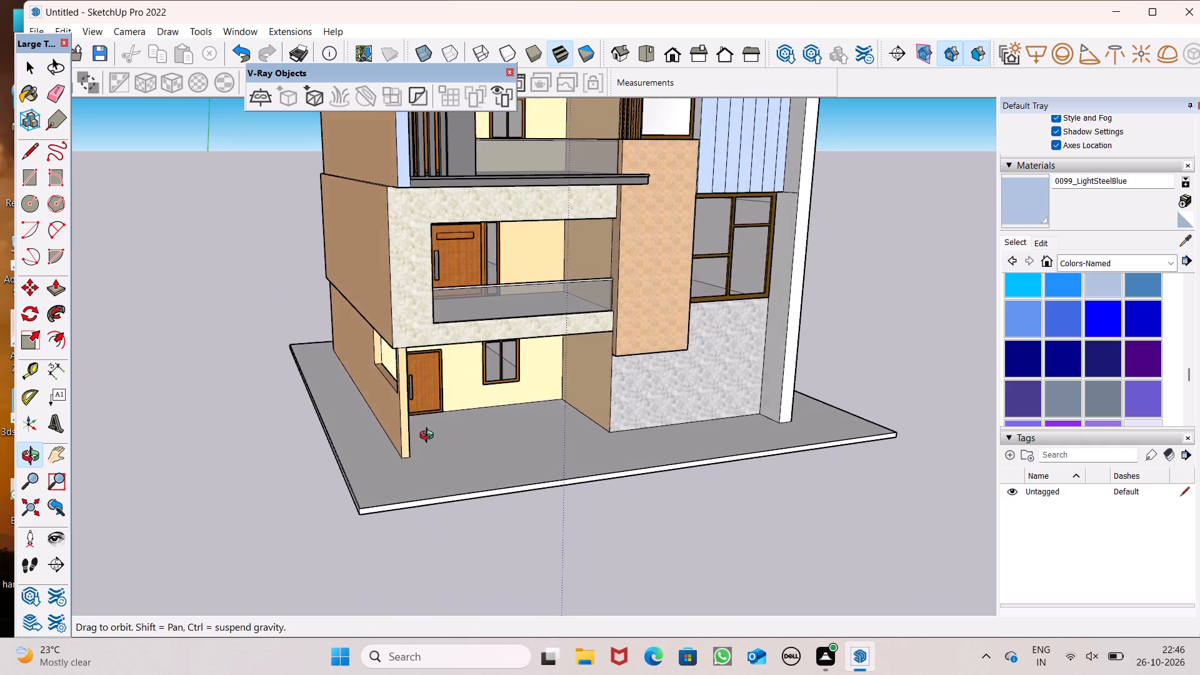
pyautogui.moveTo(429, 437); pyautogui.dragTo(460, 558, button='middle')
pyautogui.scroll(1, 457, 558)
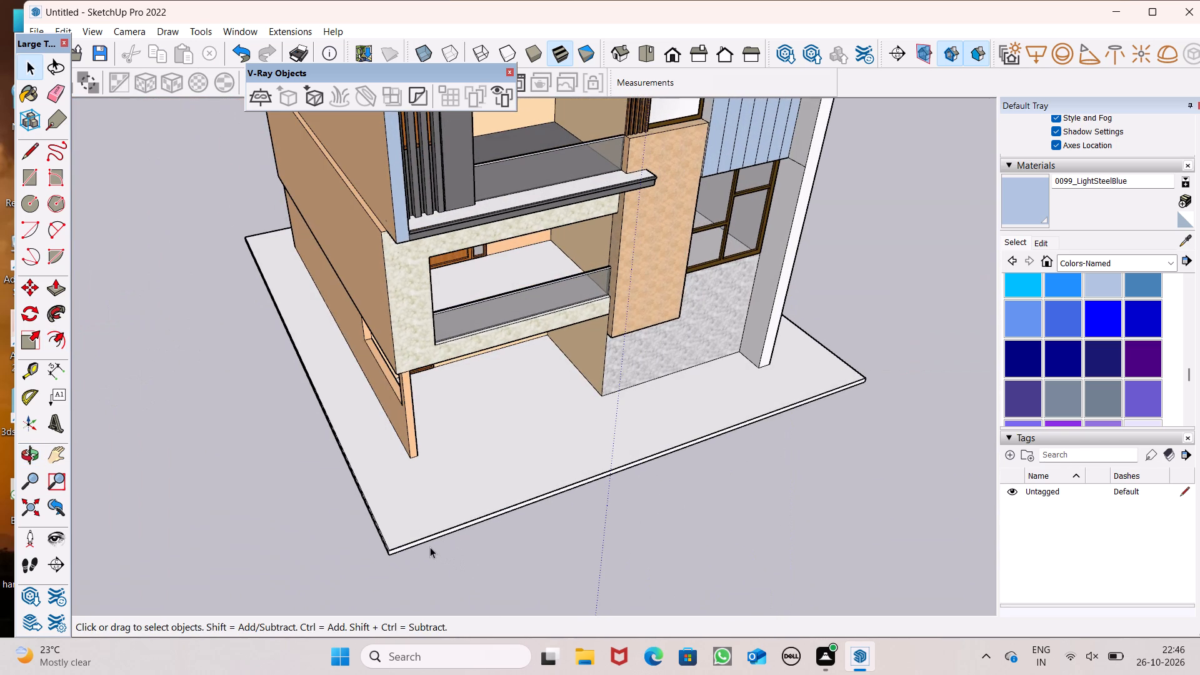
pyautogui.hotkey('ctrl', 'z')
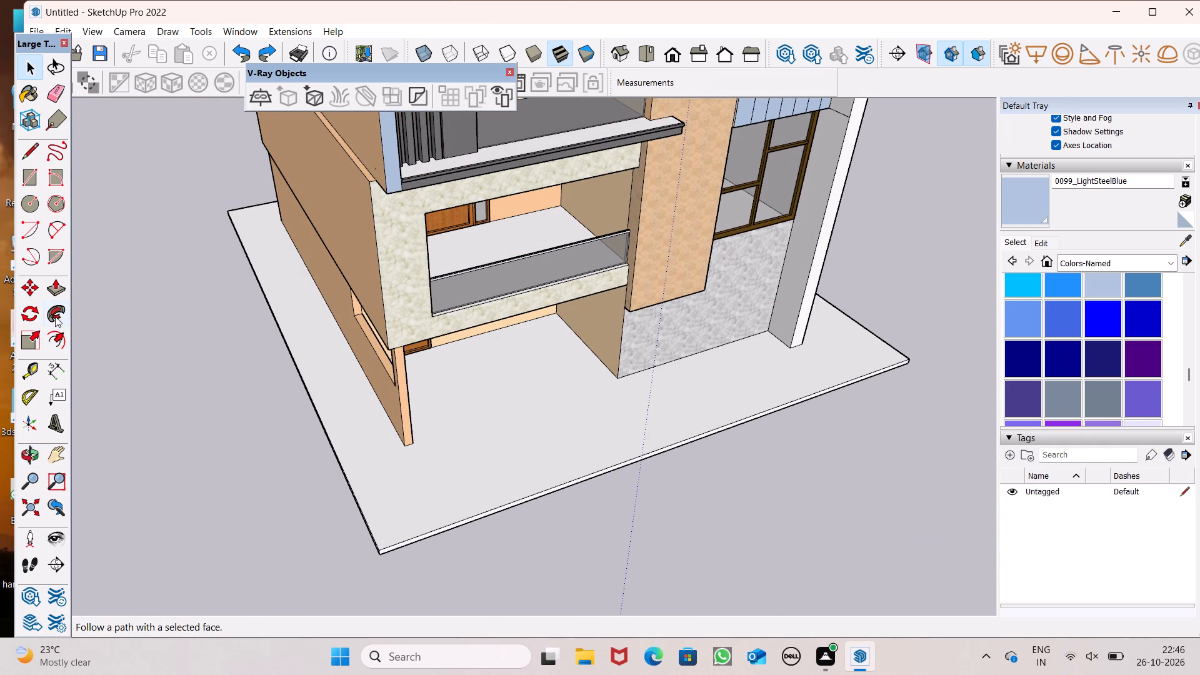
# Offset the base slab's top outline inward by 1' to form a border strip, and clear the selection.
pyautogui.click(61, 339)
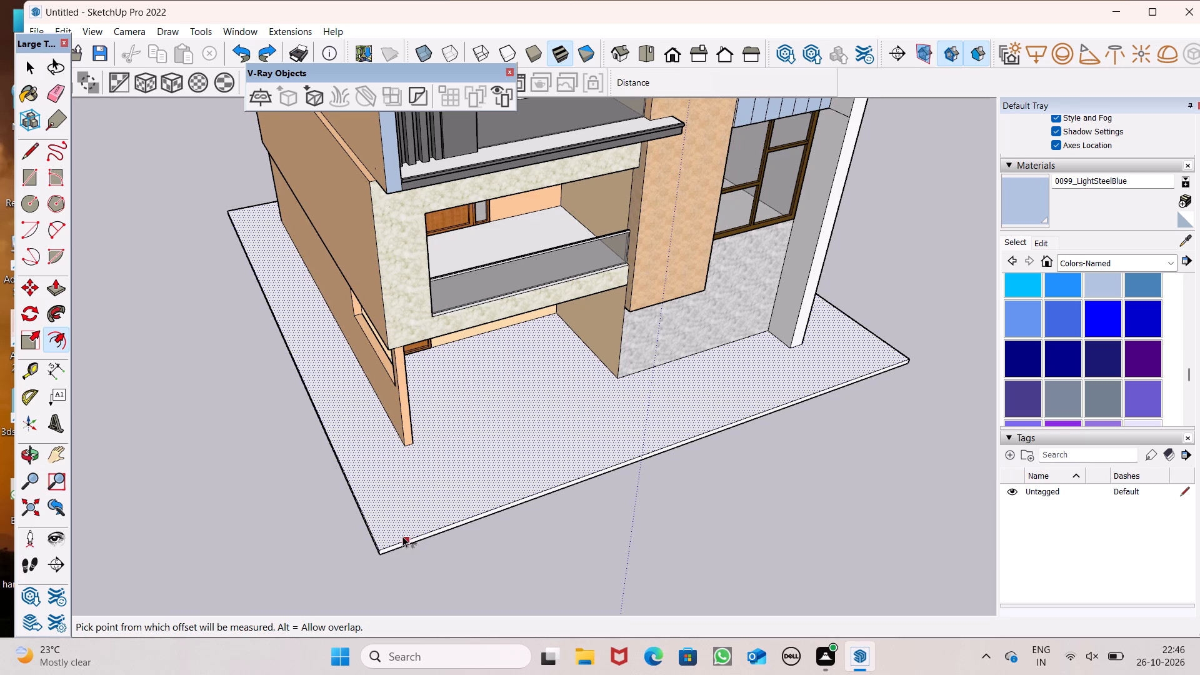
pyautogui.moveTo(403, 538); pyautogui.dragTo(403, 524)
pyautogui.write("1'")
pyautogui.press('Return')
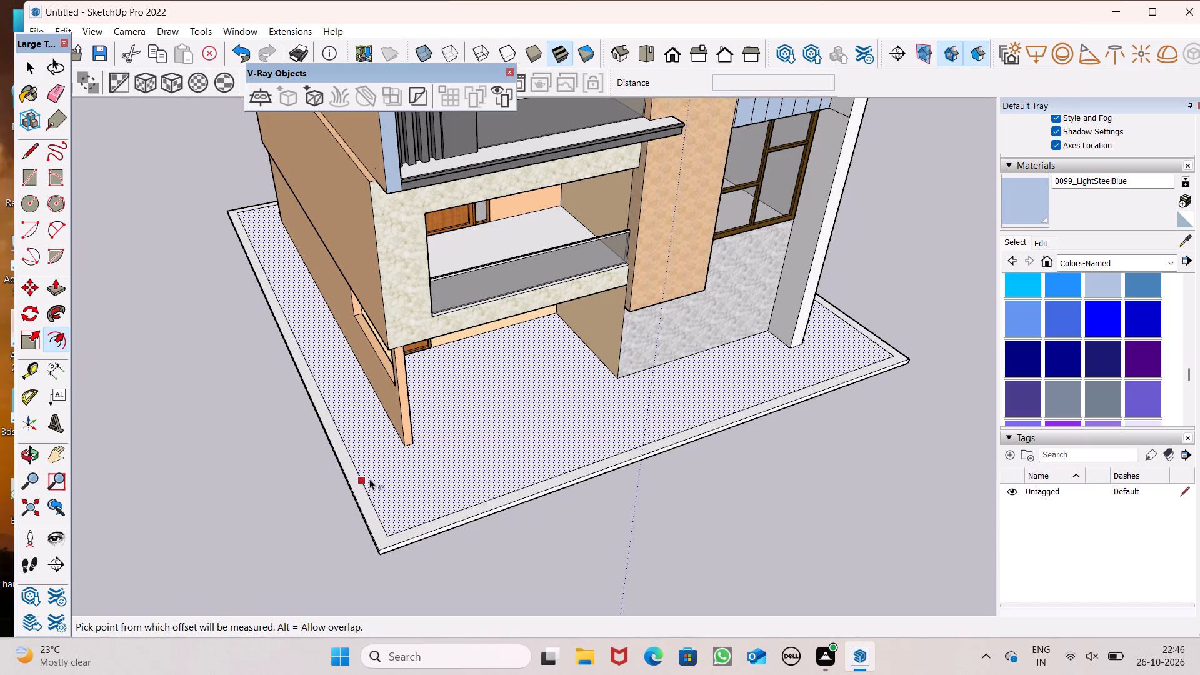
pyautogui.press('space')
pyautogui.scroll(-3, 392, 505)
pyautogui.scroll(1, 355, 594)
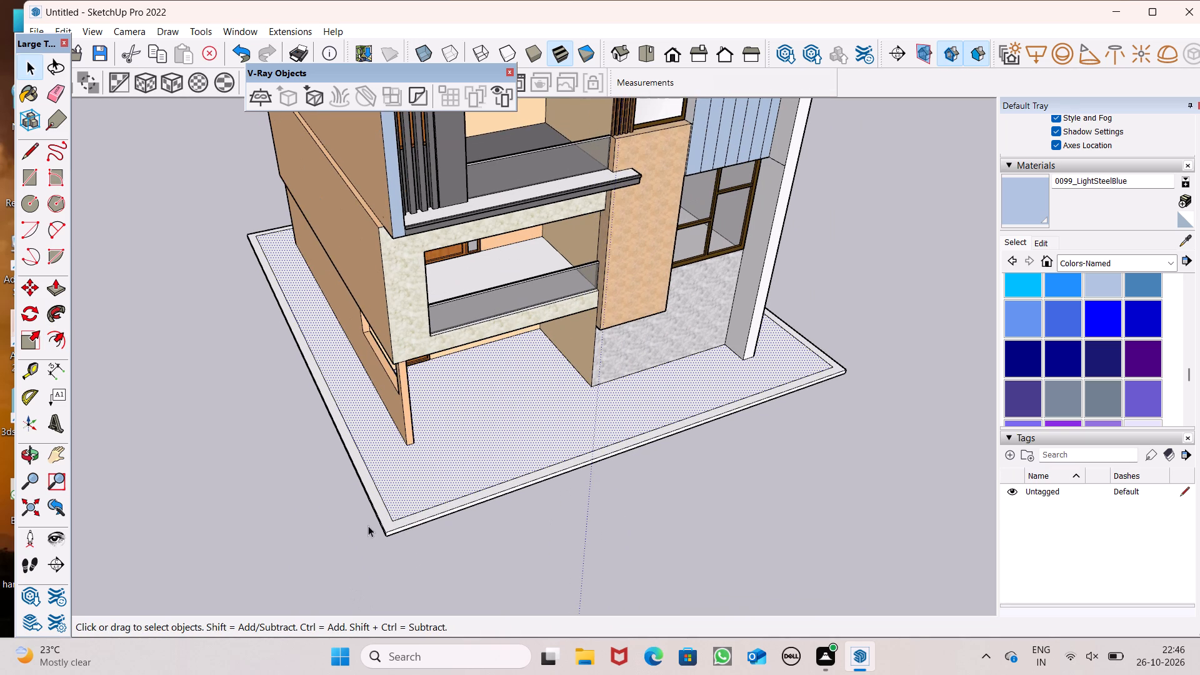
pyautogui.scroll(-1, 378, 524)
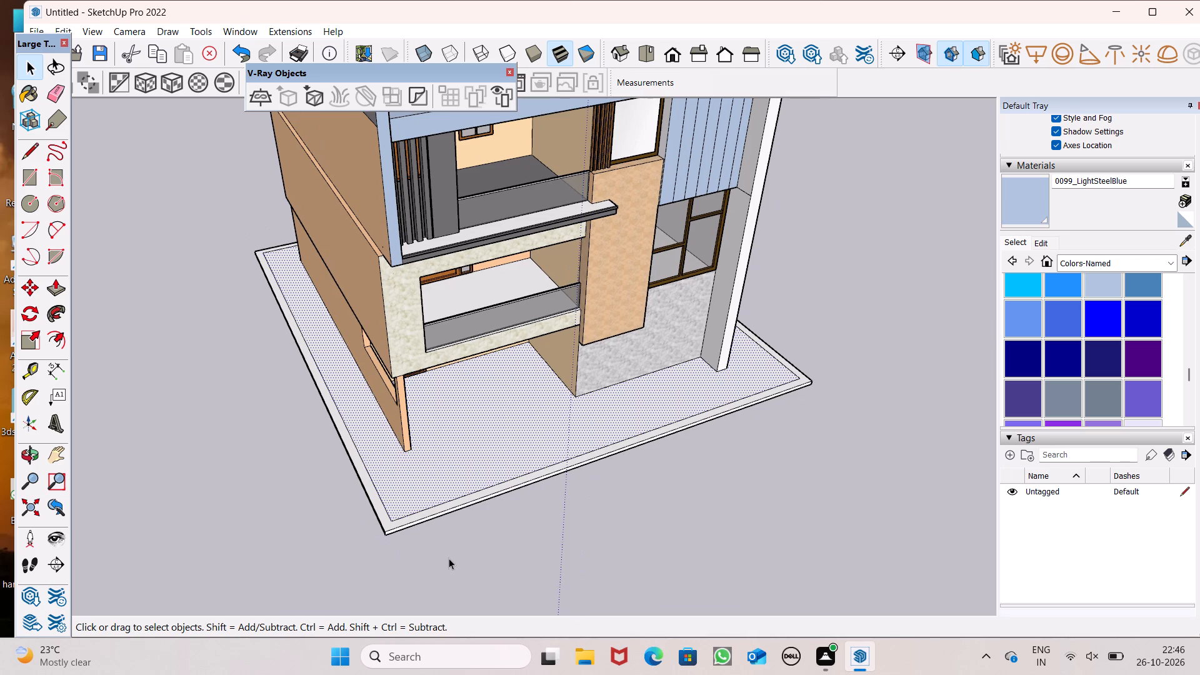
pyautogui.click(128, 273)
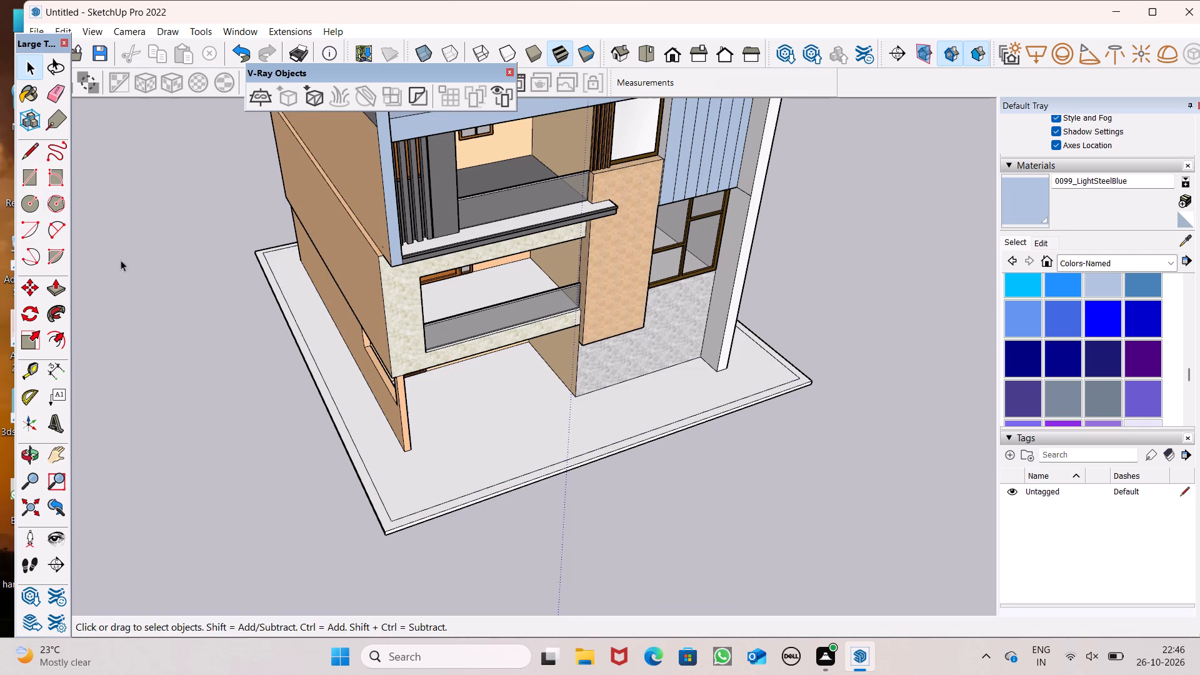
# Draw a 1' line straight across the front border strip, near the corner beside the porch's side wall.
pyautogui.click(29, 143)
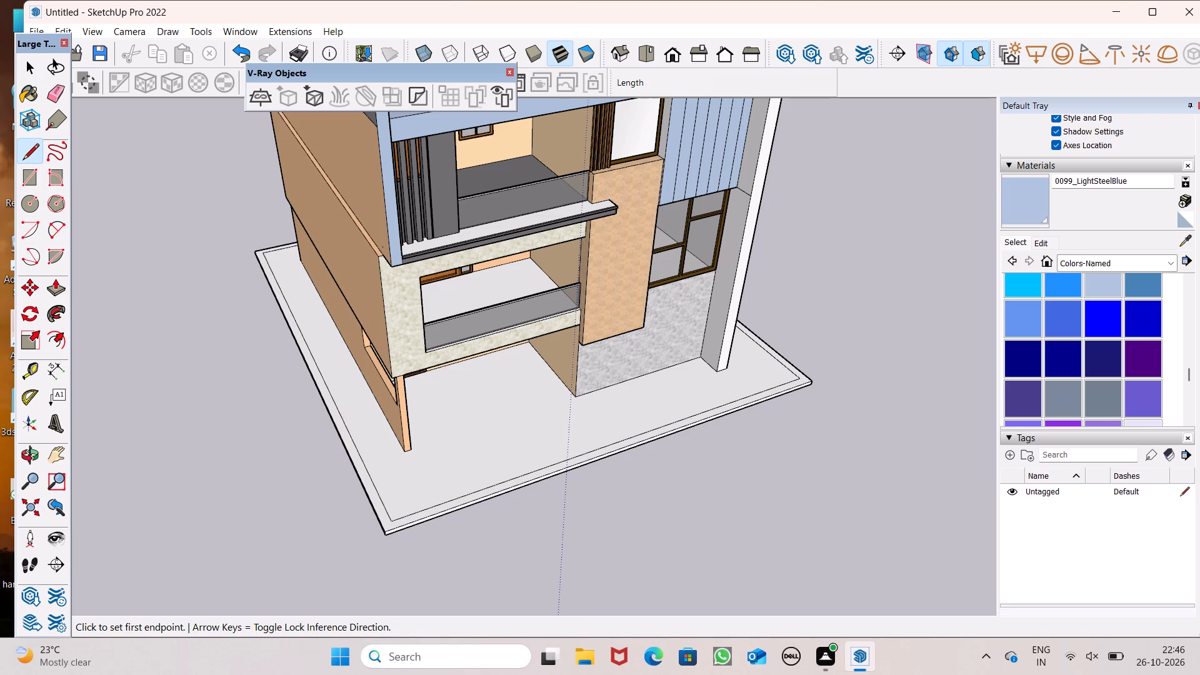
pyautogui.moveTo(546, 674); pyautogui.dragTo(493, 656, button='middle')
pyautogui.scroll(8, 472, 548)
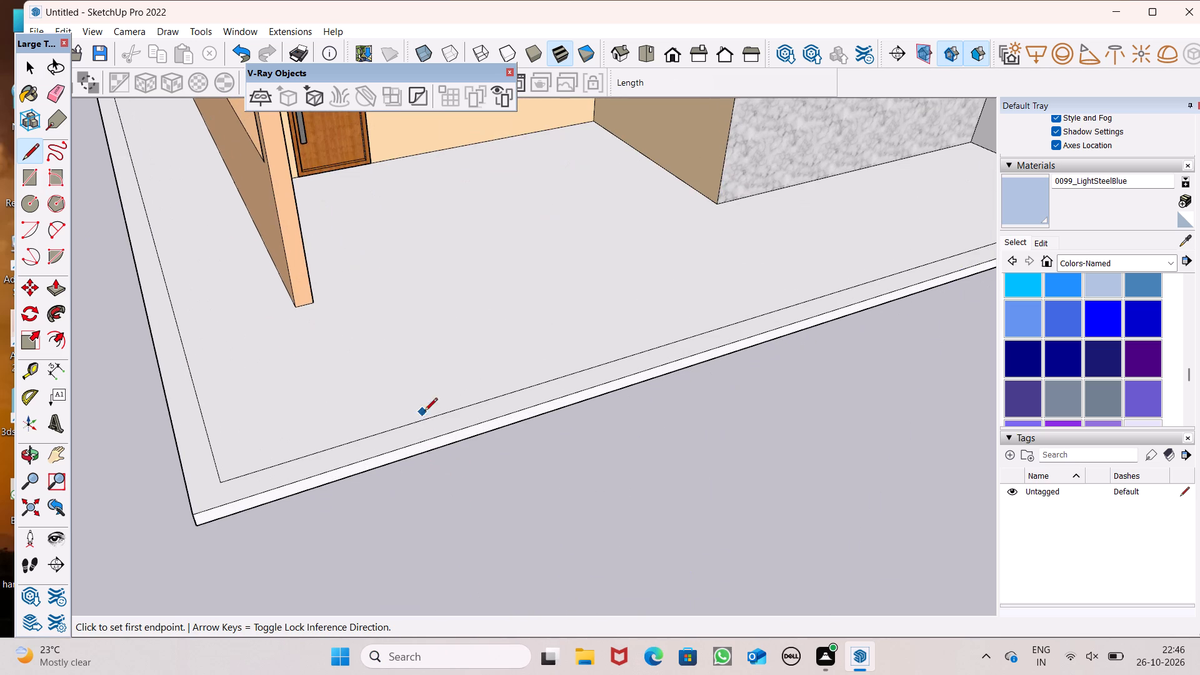
pyautogui.moveTo(479, 454); pyautogui.dragTo(401, 477, button='middle')
pyautogui.scroll(1, 408, 487)
pyautogui.scroll(3, 314, 424)
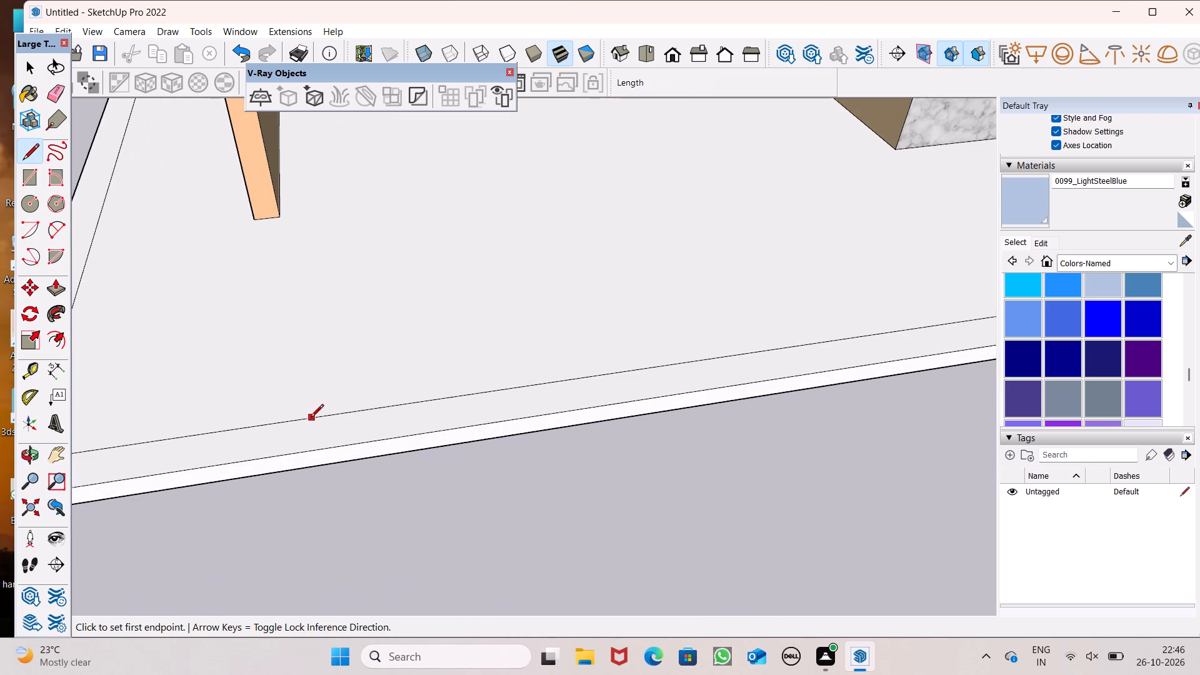
pyautogui.click(329, 414)
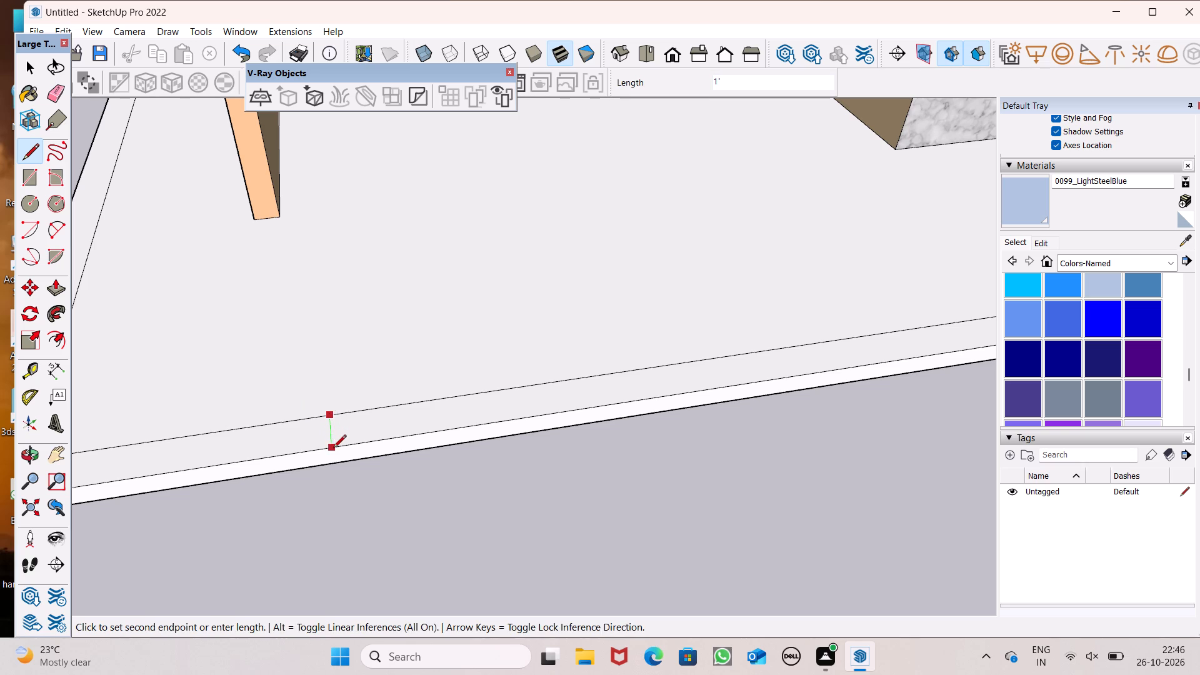
pyautogui.click(333, 449)
# Draw a second line across the front border strip, in front of the marble-clad wall near the tall column.
pyautogui.scroll(-7, 276, 384)
pyautogui.scroll(1, 258, 391)
pyautogui.scroll(-4, 258, 391)
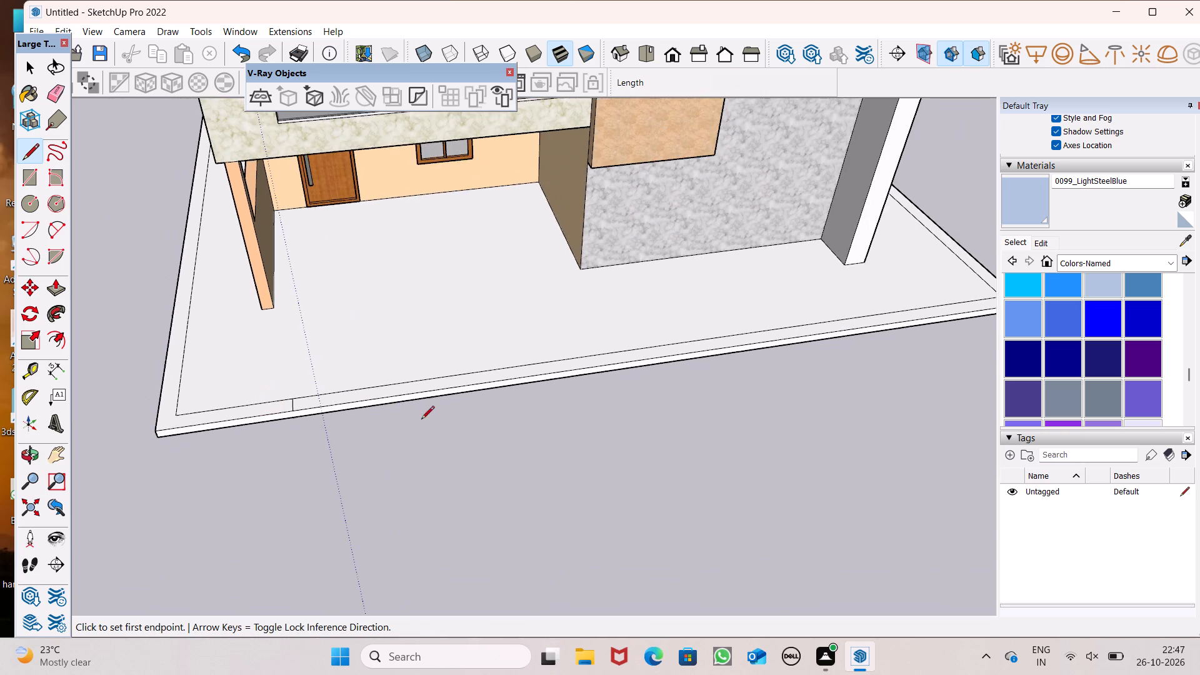
pyautogui.moveTo(426, 428); pyautogui.dragTo(400, 496, button='middle')
pyautogui.scroll(-2, 514, 387)
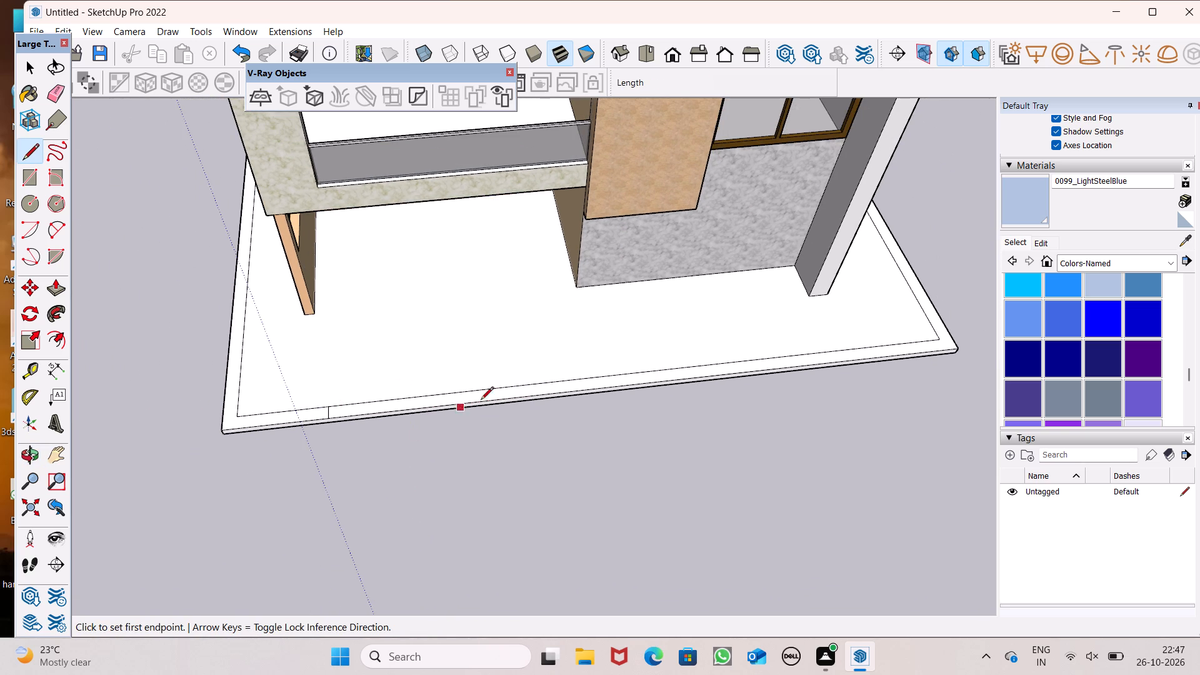
pyautogui.scroll(-3, 406, 454)
pyautogui.moveTo(534, 482); pyautogui.dragTo(456, 570, button='middle')
pyautogui.scroll(5, 715, 494)
pyautogui.scroll(-2, 786, 396)
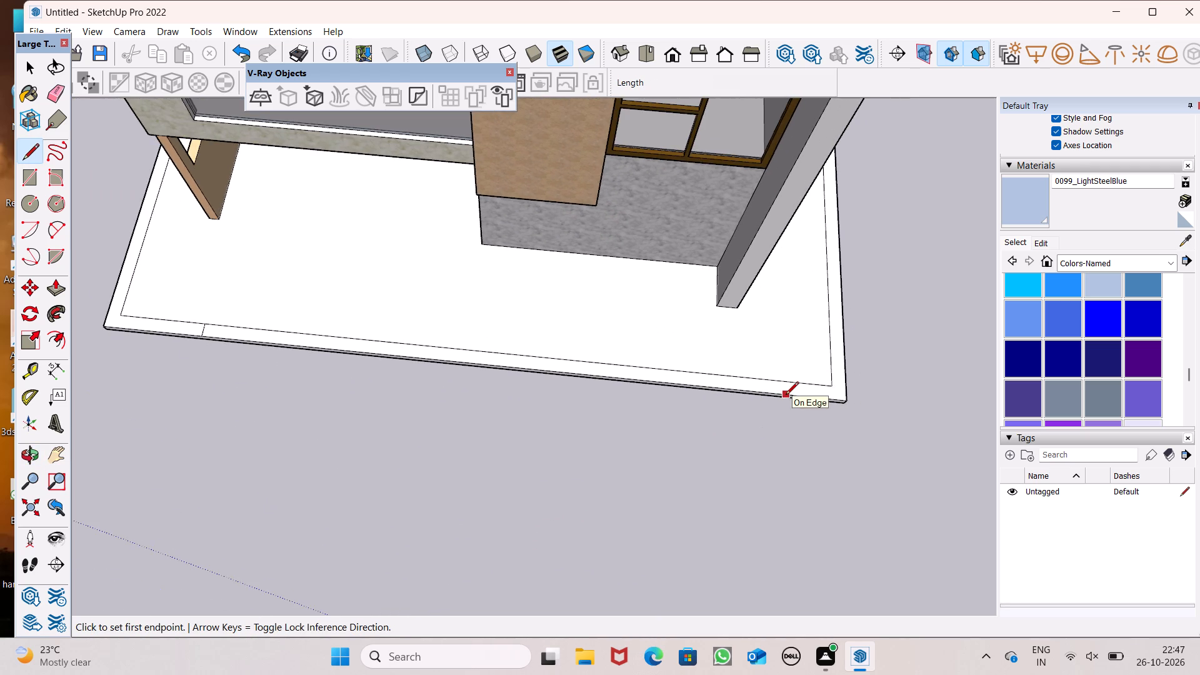
pyautogui.scroll(-3, 789, 391)
pyautogui.scroll(4, 706, 341)
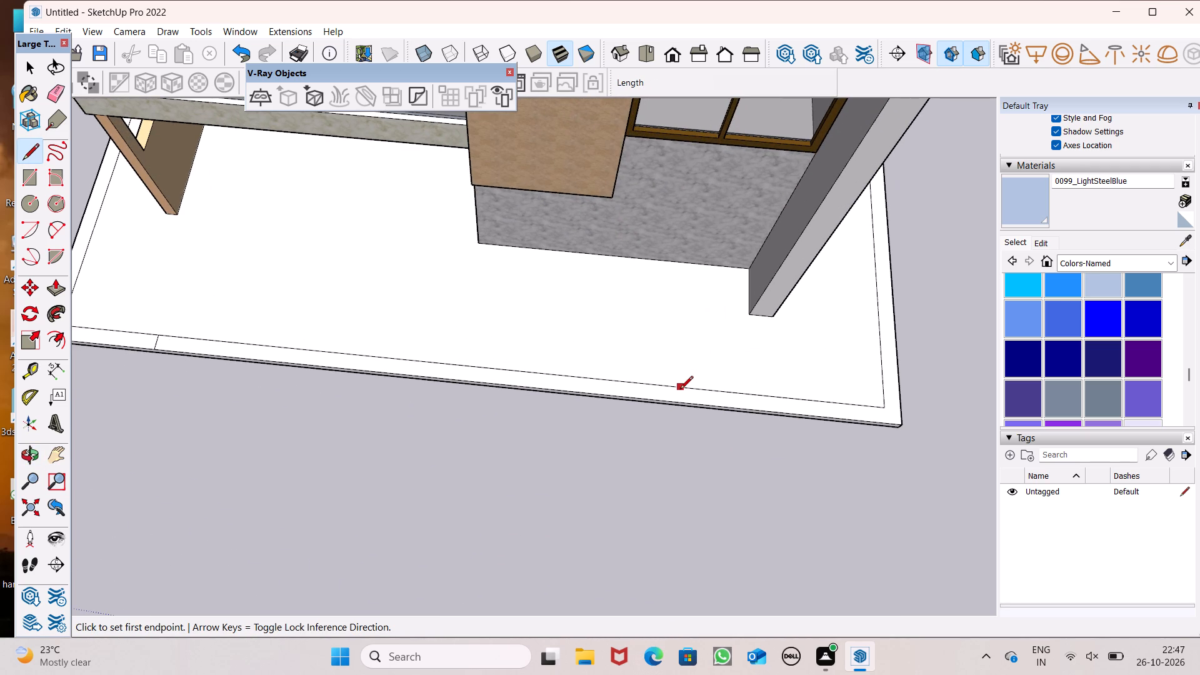
pyautogui.click(680, 389)
pyautogui.click(679, 400)
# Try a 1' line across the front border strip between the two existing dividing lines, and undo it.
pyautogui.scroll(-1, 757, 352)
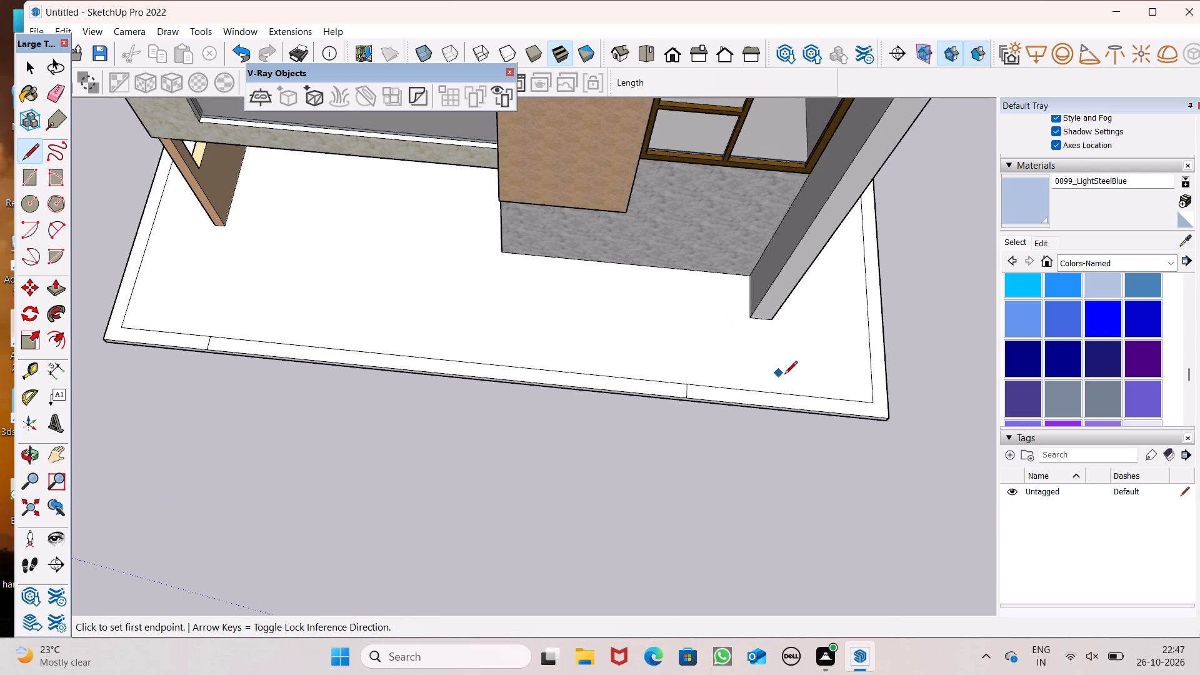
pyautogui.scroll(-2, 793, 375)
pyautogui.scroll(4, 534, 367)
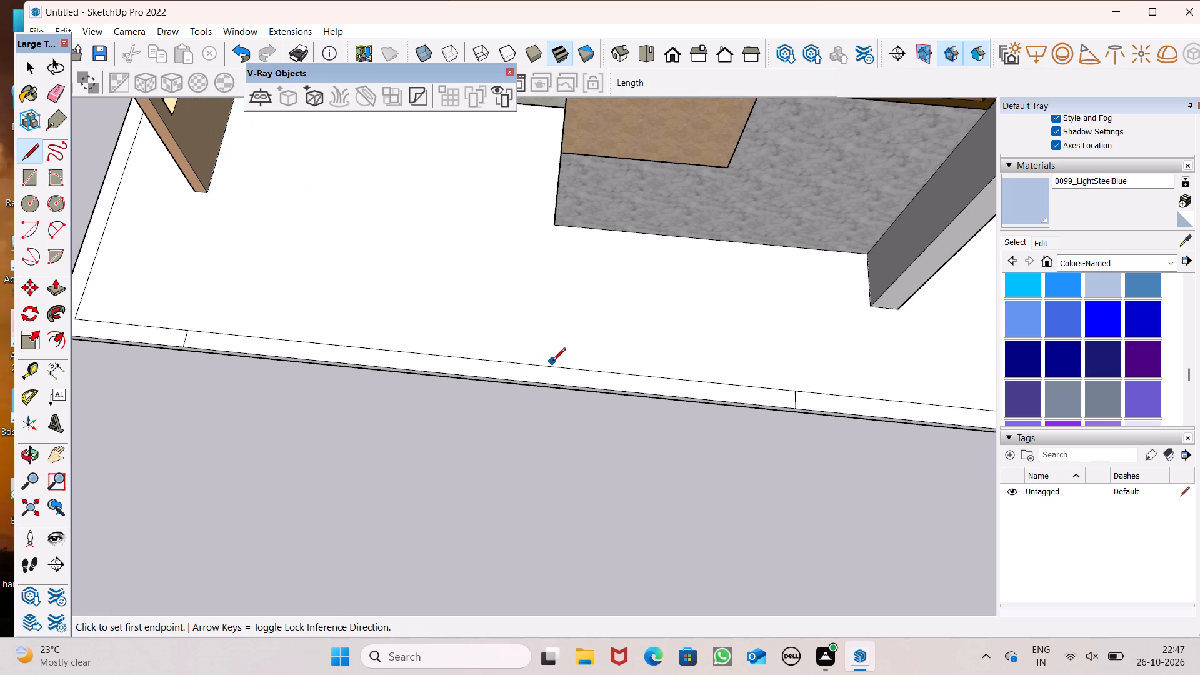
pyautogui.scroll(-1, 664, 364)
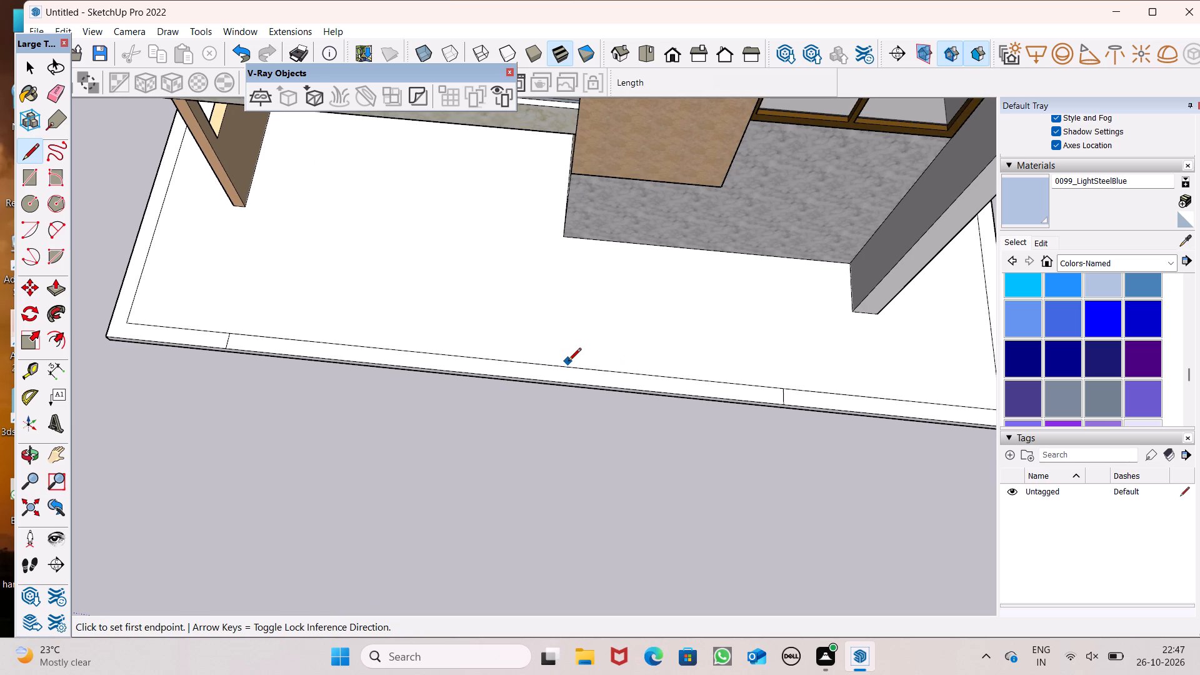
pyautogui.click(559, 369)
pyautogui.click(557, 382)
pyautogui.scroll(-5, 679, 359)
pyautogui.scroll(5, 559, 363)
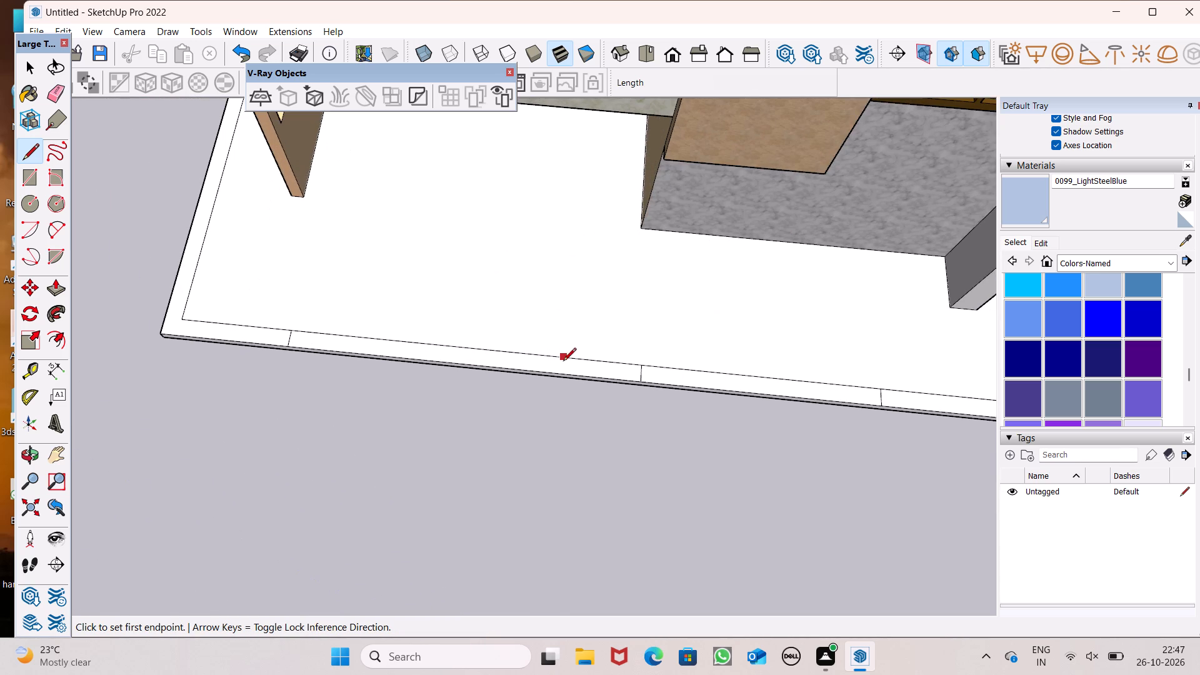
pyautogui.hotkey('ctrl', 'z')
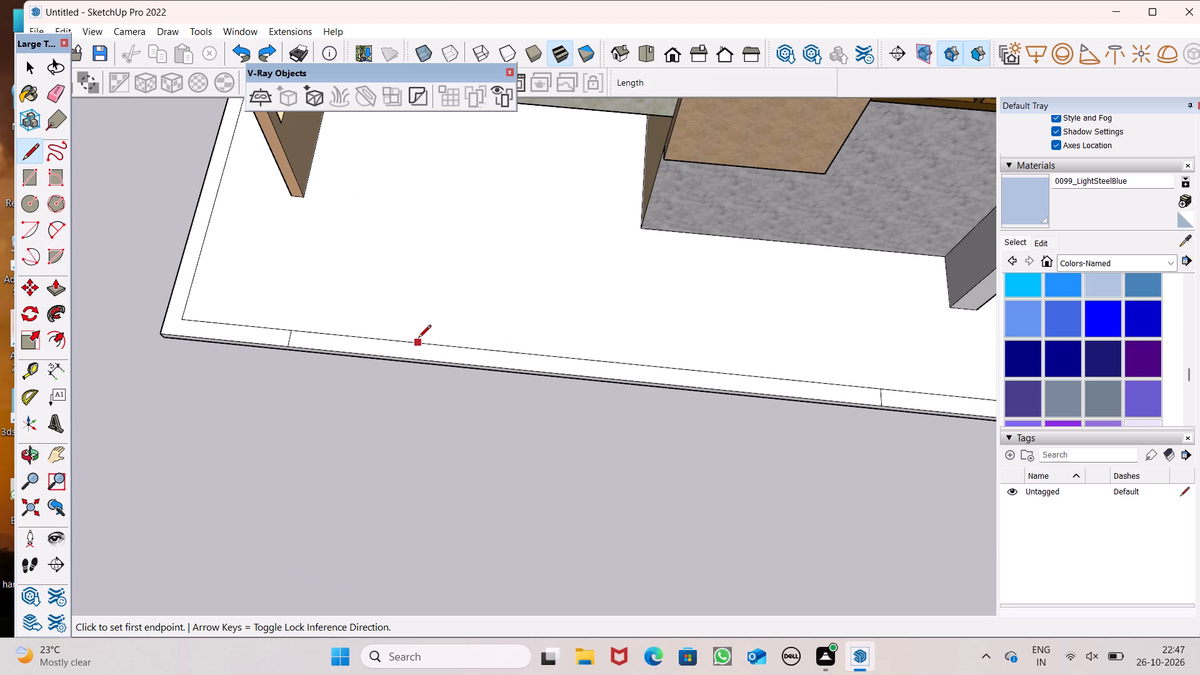
# Replace the second dividing line on the front border strip with a 1' line closer to the corner beside the tall column.
pyautogui.hotkey('ctrl', 'z')
pyautogui.scroll(-4, 286, 382)
pyautogui.scroll(3, 787, 336)
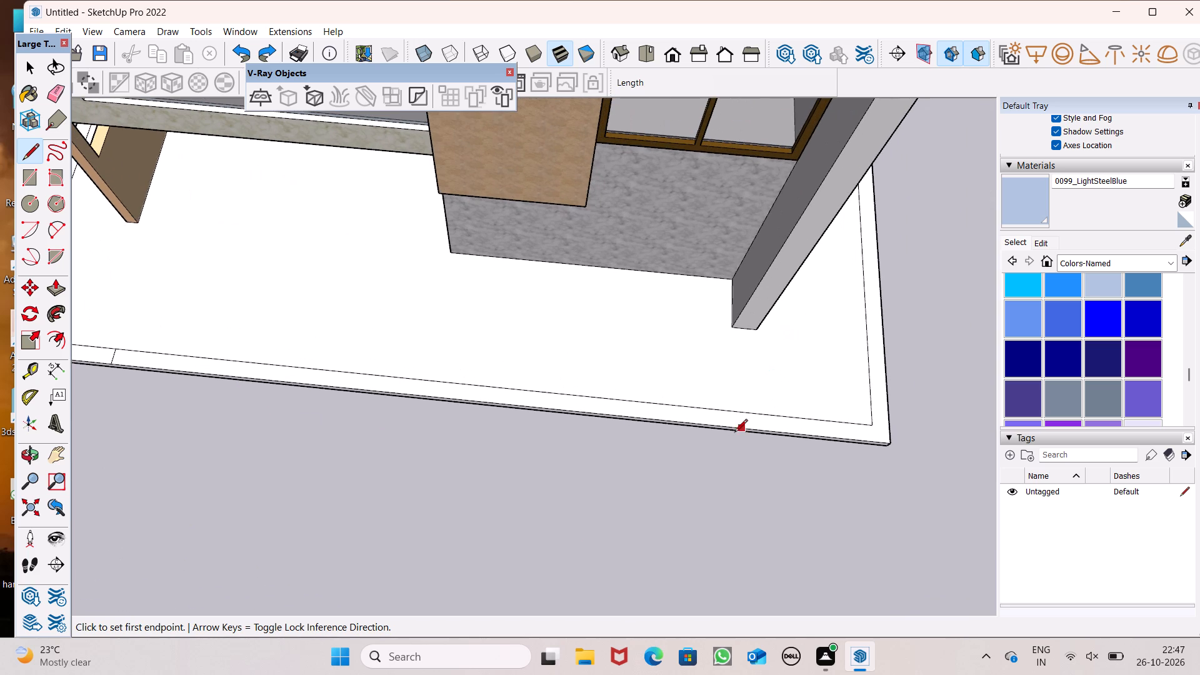
pyautogui.scroll(3, 742, 429)
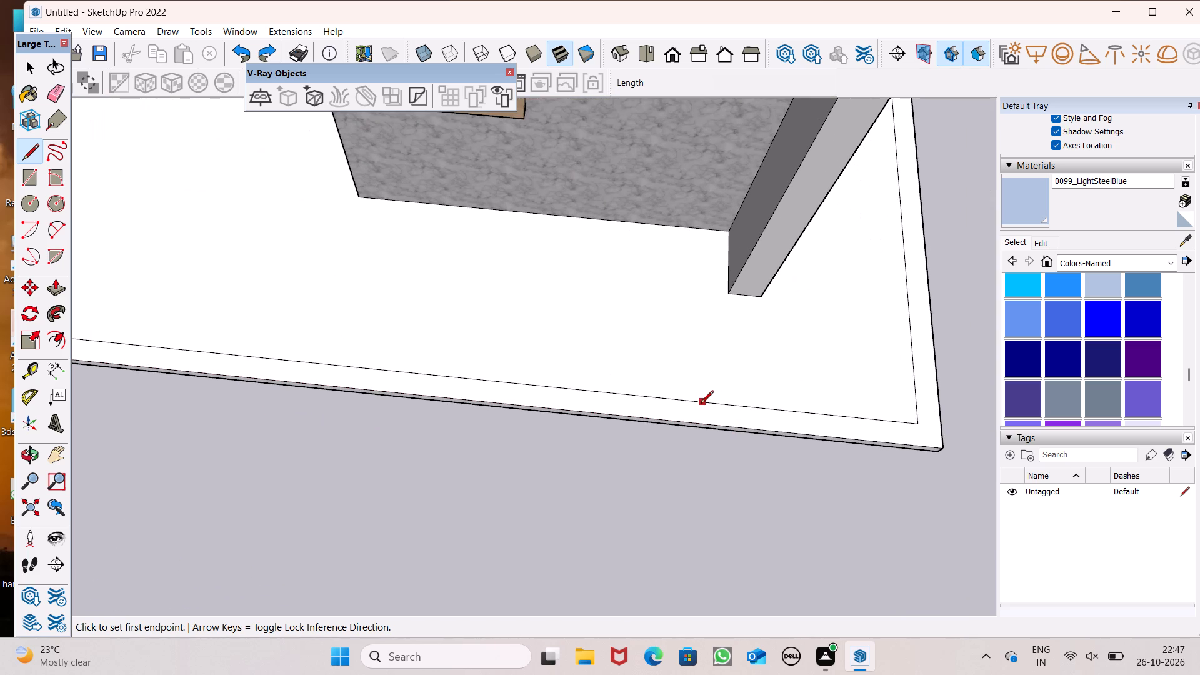
pyautogui.click(691, 403)
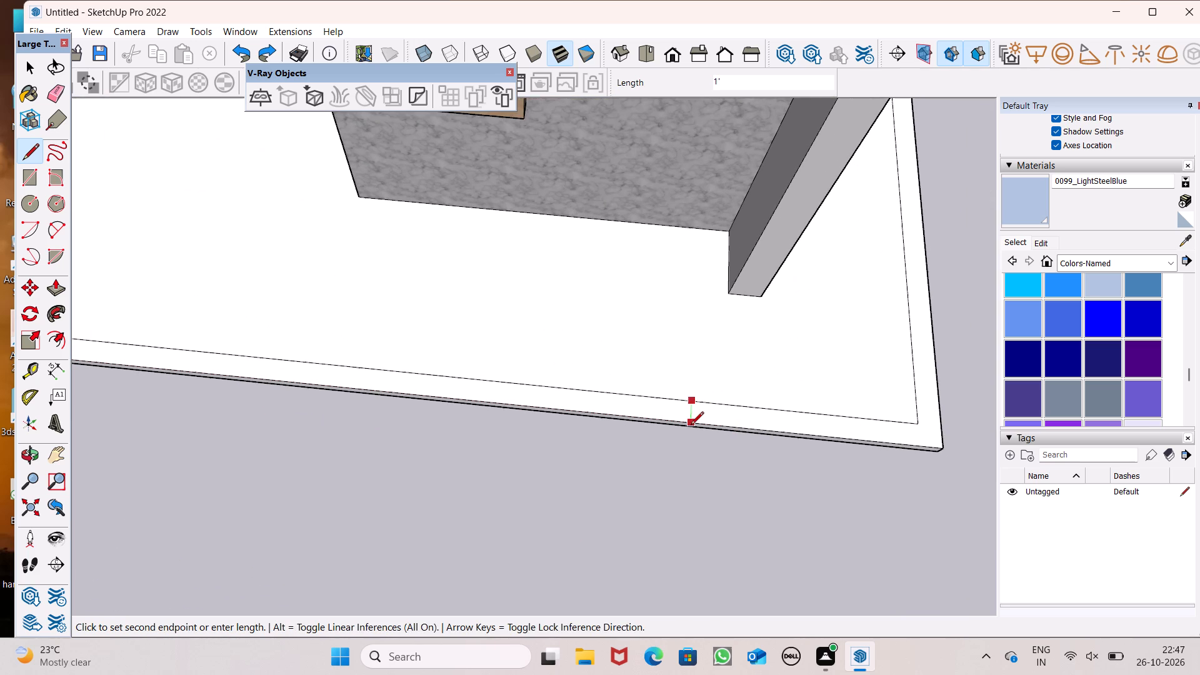
pyautogui.click(691, 426)
# Draw two more 1' dividing lines across the front border strip between the two outer ones.
pyautogui.scroll(-4, 770, 363)
pyautogui.scroll(4, 510, 366)
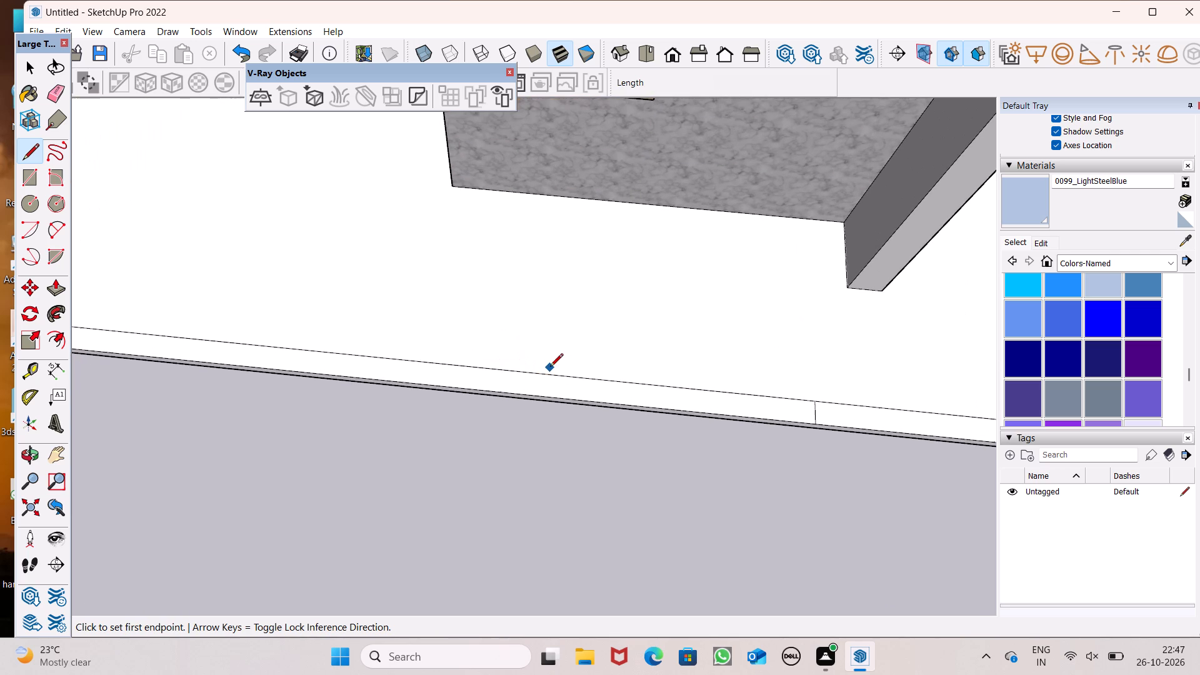
pyautogui.click(534, 374)
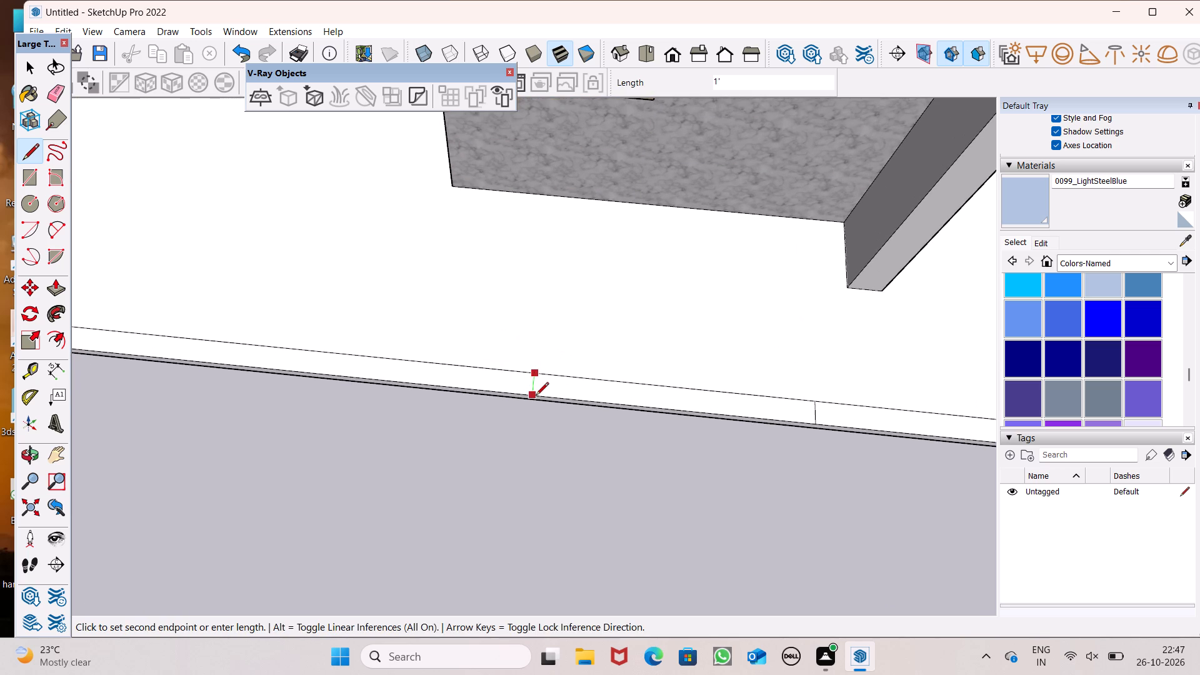
pyautogui.click(536, 396)
pyautogui.scroll(-5, 666, 353)
pyautogui.scroll(1, 521, 356)
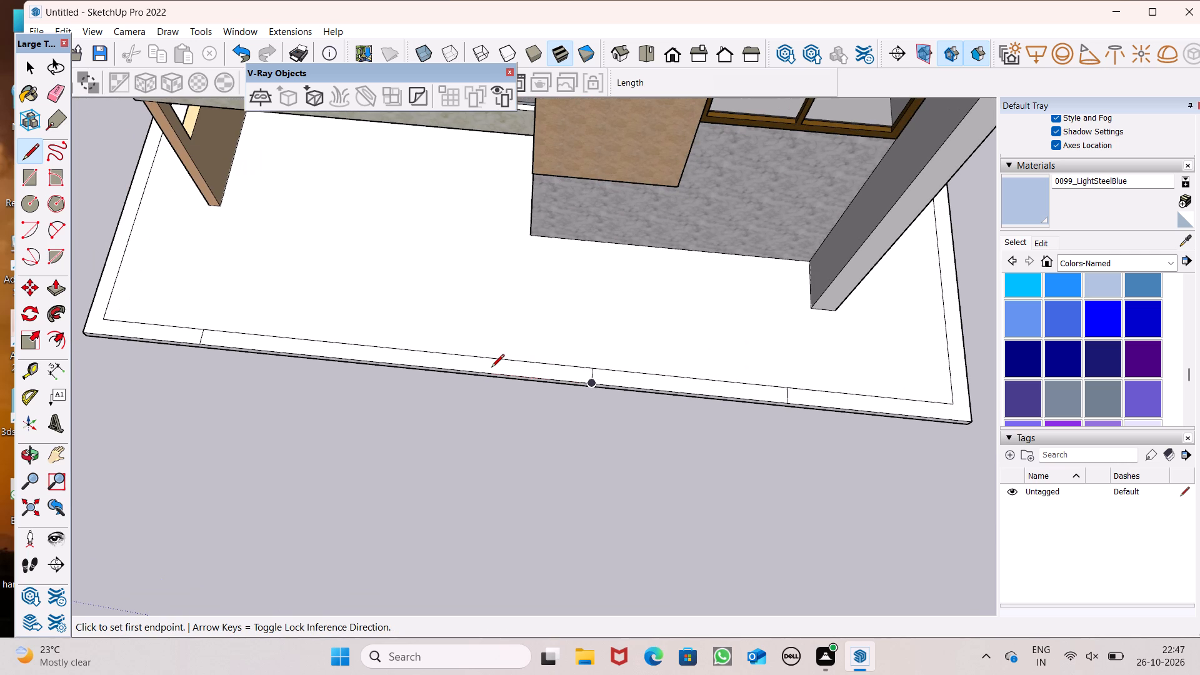
pyautogui.scroll(4, 461, 364)
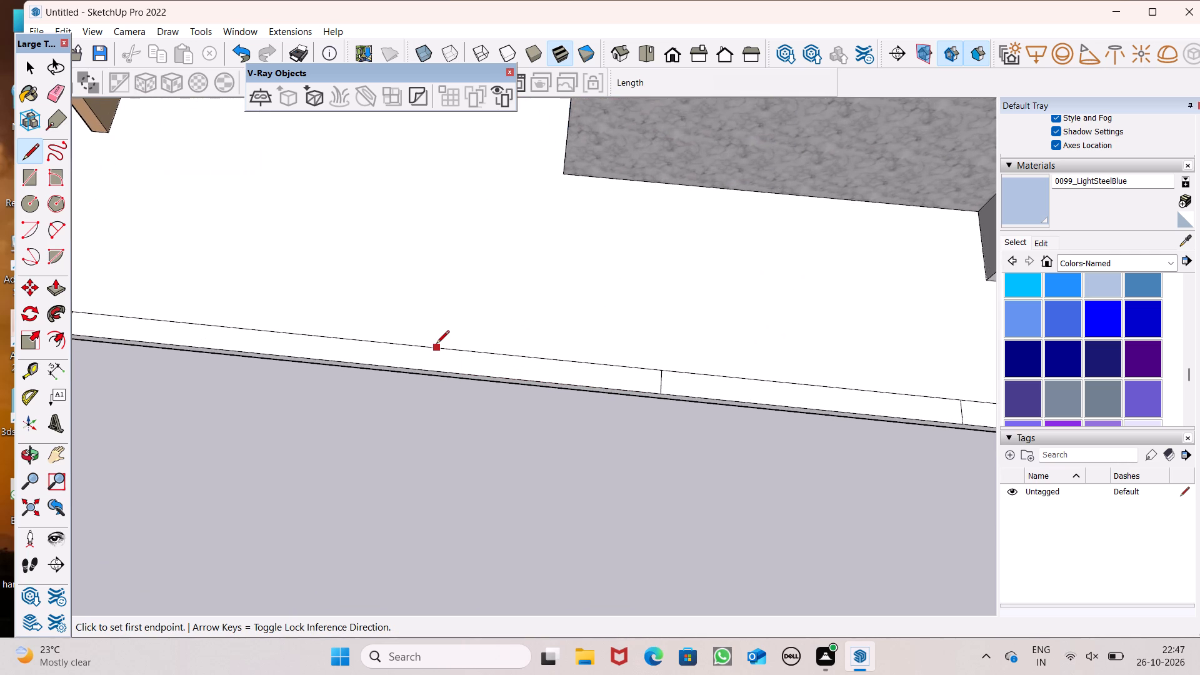
pyautogui.click(429, 344)
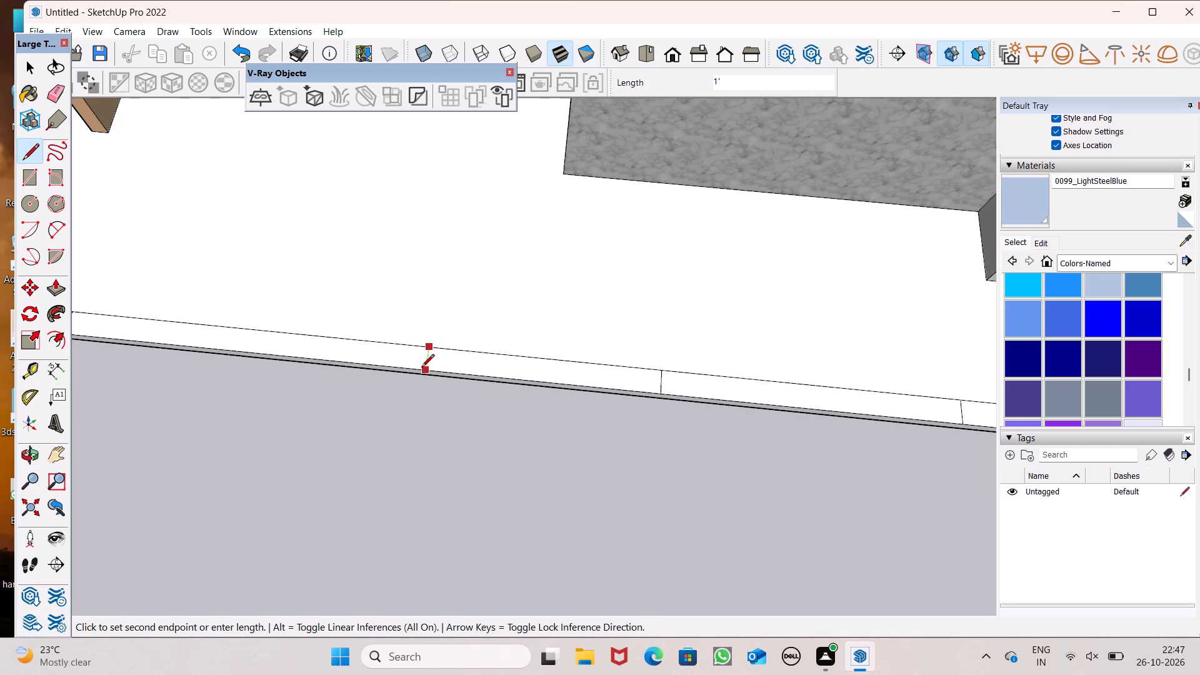
pyautogui.click(421, 368)
# Push/Pull the perimeter border strip, including both front corner returns, up 6' to form the boundary wall.
pyautogui.scroll(-10, 551, 329)
pyautogui.moveTo(583, 416); pyautogui.dragTo(646, 359, button='middle')
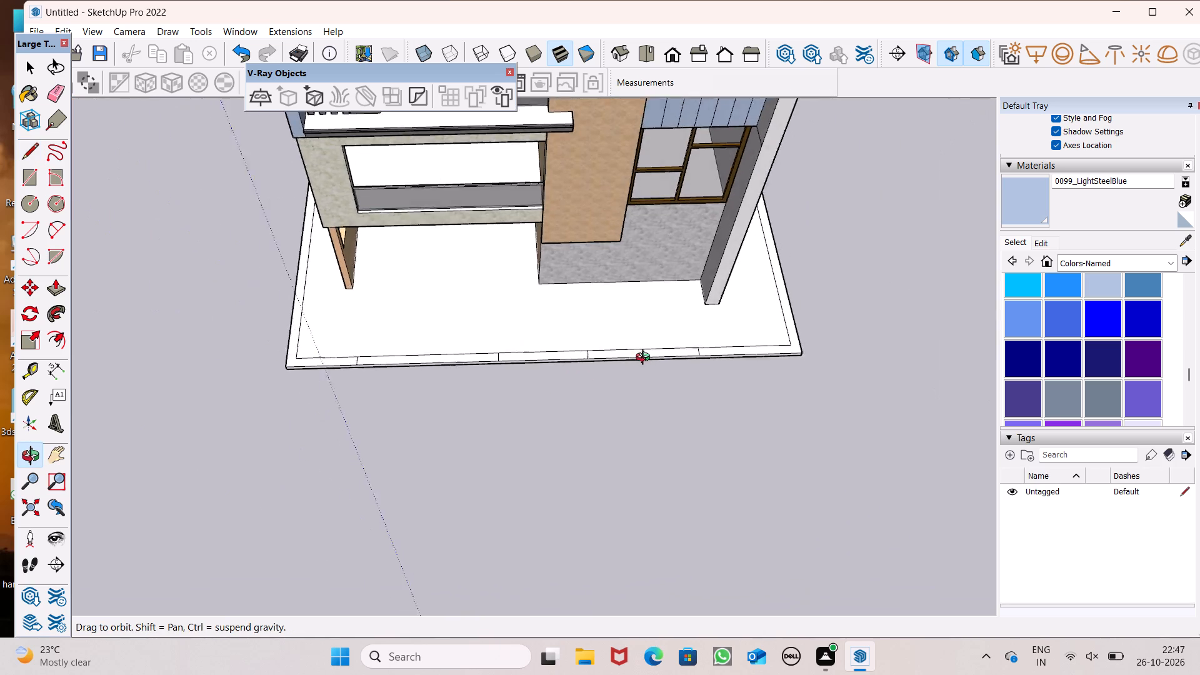
pyautogui.moveTo(646, 359); pyautogui.dragTo(534, 409, button='middle')
pyautogui.scroll(1, 517, 407)
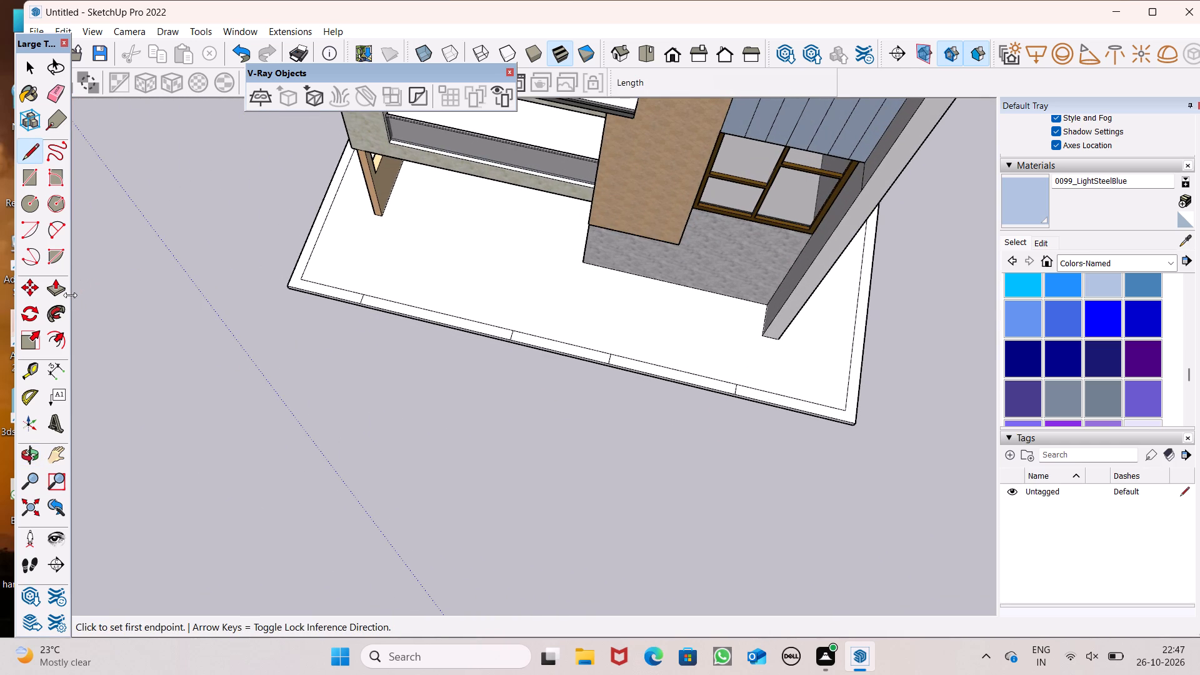
pyautogui.click(52, 294)
pyautogui.moveTo(336, 304); pyautogui.dragTo(455, 326, button='middle')
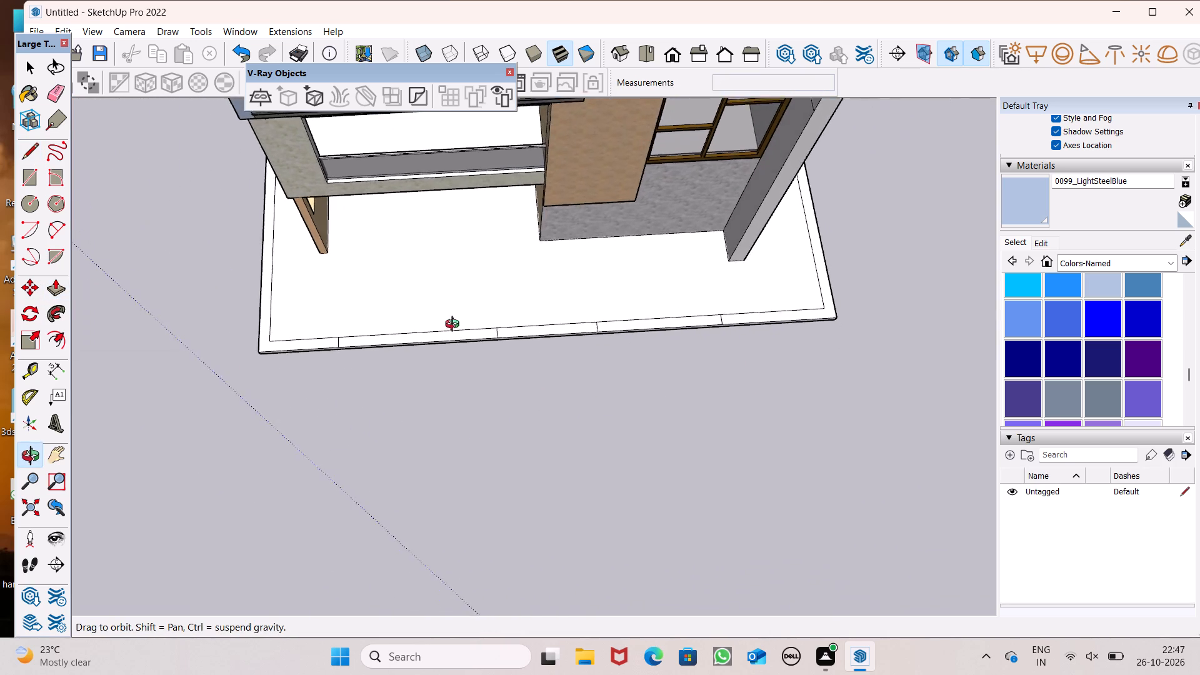
pyautogui.moveTo(455, 326); pyautogui.dragTo(480, 326, button='middle')
pyautogui.scroll(3, 169, 378)
pyautogui.scroll(5, 261, 366)
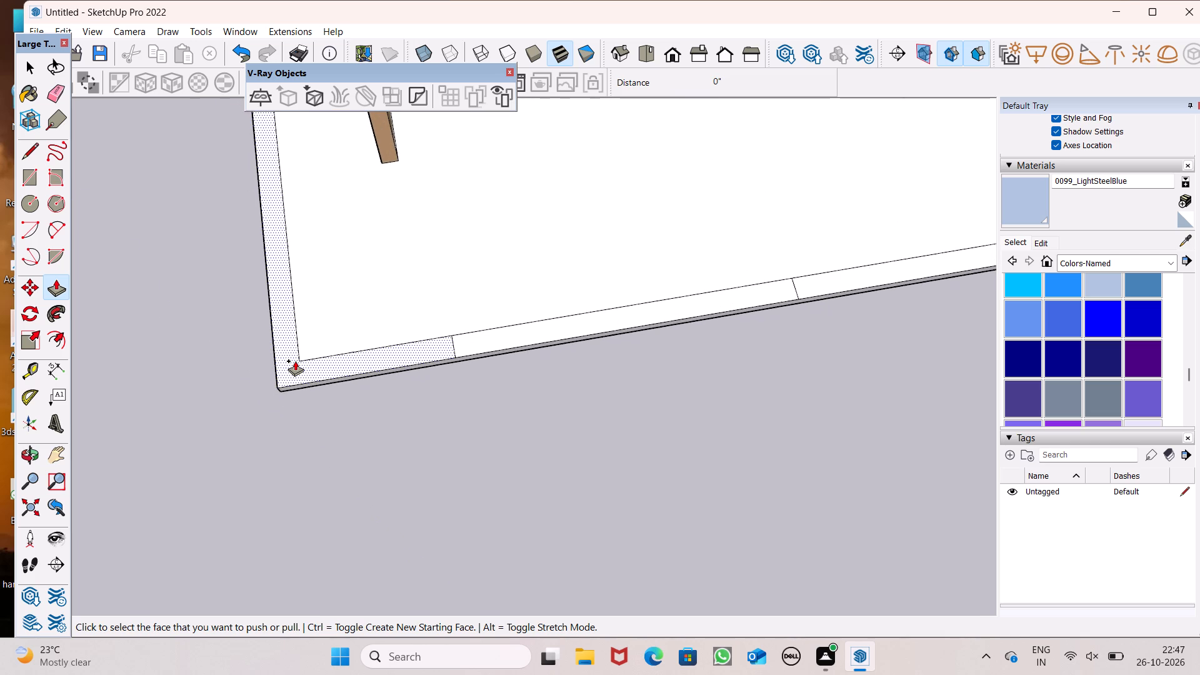
pyautogui.moveTo(295, 363); pyautogui.dragTo(279, 279)
pyautogui.write("6'")
pyautogui.press('Return')
# Push/Pull the front strip segment between the two inner dividing lines up 6'.
pyautogui.scroll(-5, 276, 280)
pyautogui.moveTo(341, 332); pyautogui.dragTo(282, 226, button='middle')
pyautogui.scroll(-2, 424, 346)
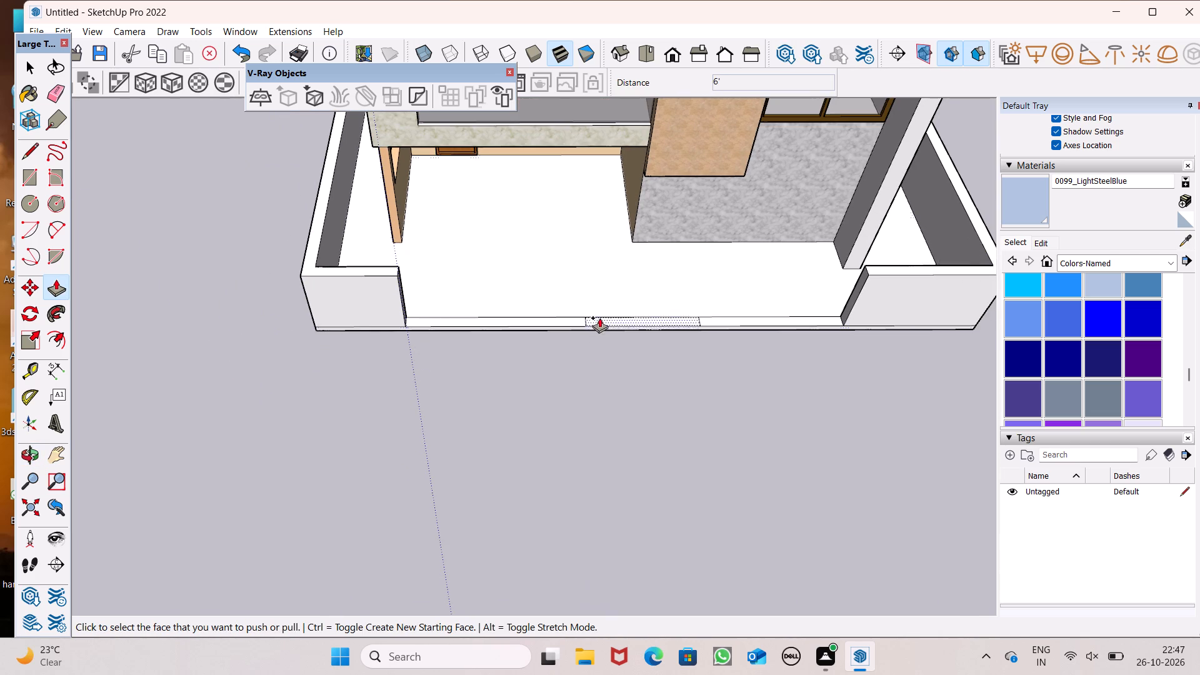
pyautogui.scroll(5, 612, 312)
pyautogui.moveTo(600, 327); pyautogui.dragTo(589, 241)
pyautogui.write("6'")
pyautogui.press('Return')
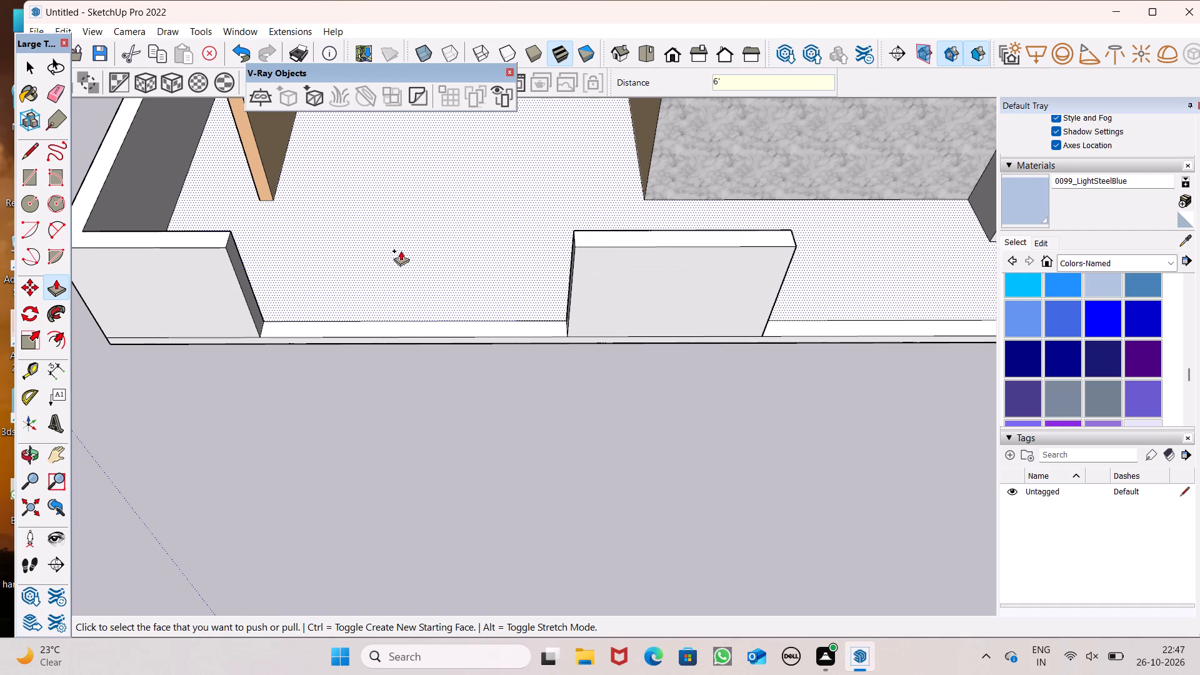
# Pull the adjoining front strip segment, on the tall column's side, up 6' flush with the neighbouring wall tops.
pyautogui.scroll(-3, 376, 262)
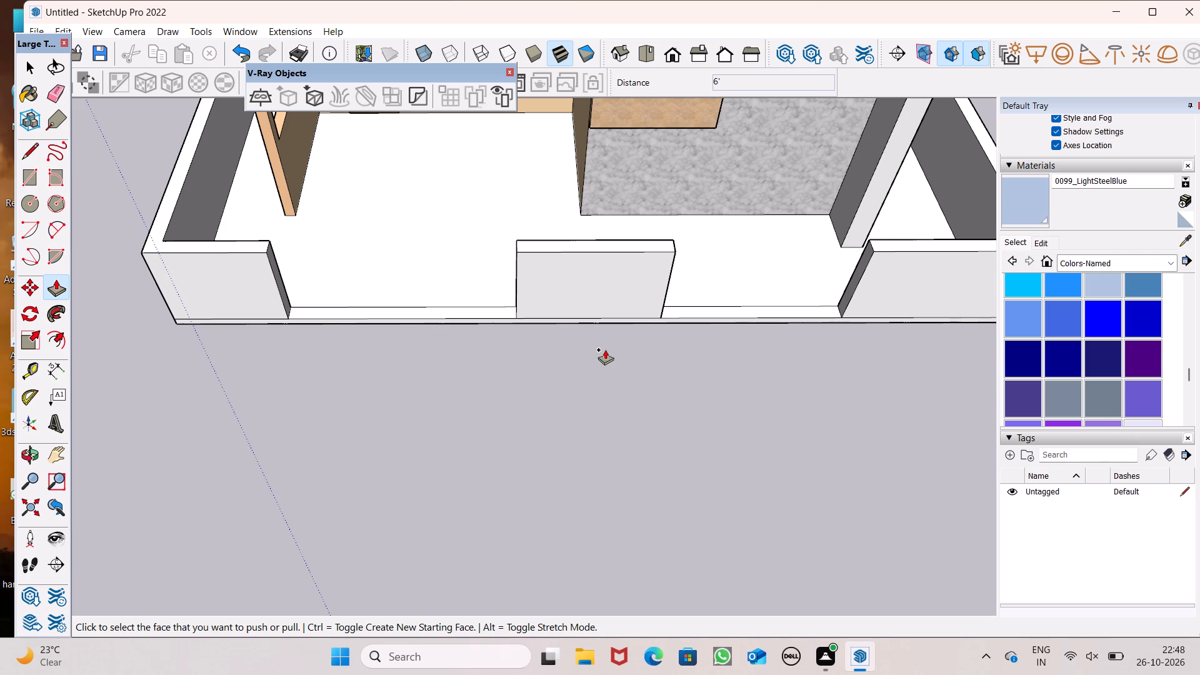
pyautogui.moveTo(601, 338); pyautogui.dragTo(601, 401, button='middle')
pyautogui.scroll(4, 670, 322)
pyautogui.moveTo(685, 327); pyautogui.dragTo(641, 254)
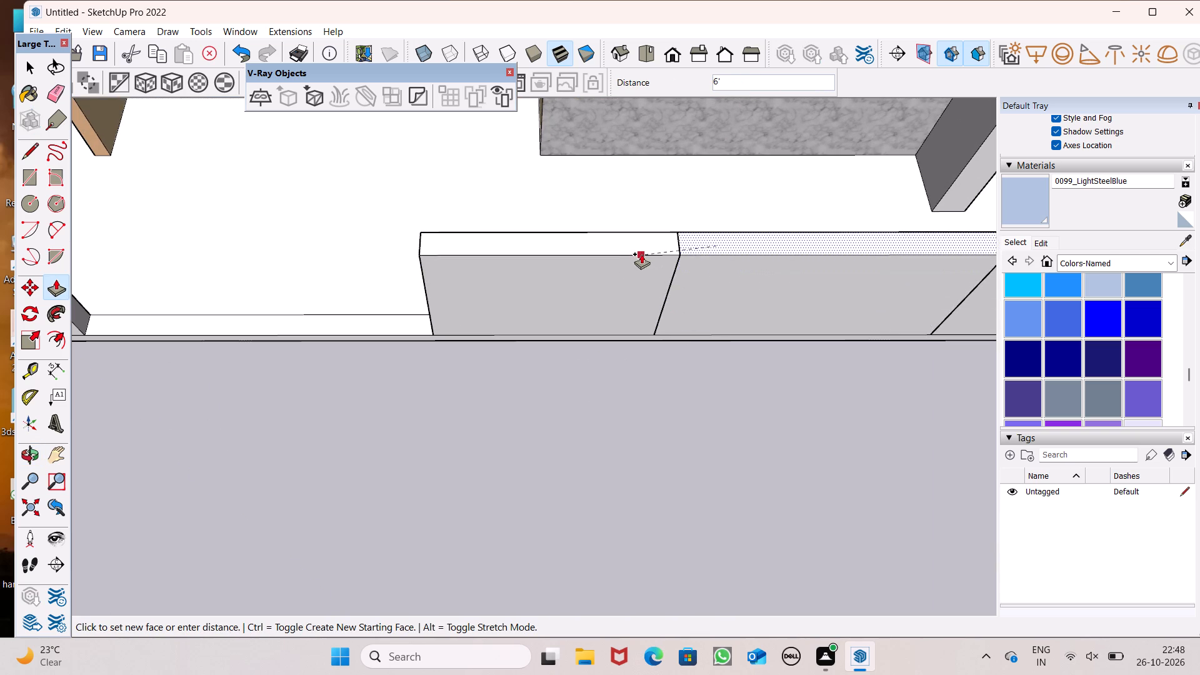
pyautogui.moveTo(641, 254); pyautogui.dragTo(637, 254)
# Draw a 6' vertical line down the front wall's outer face, just past the joint at the start of its middle section.
pyautogui.scroll(-4, 379, 274)
pyautogui.moveTo(547, 317); pyautogui.dragTo(522, 161, button='middle')
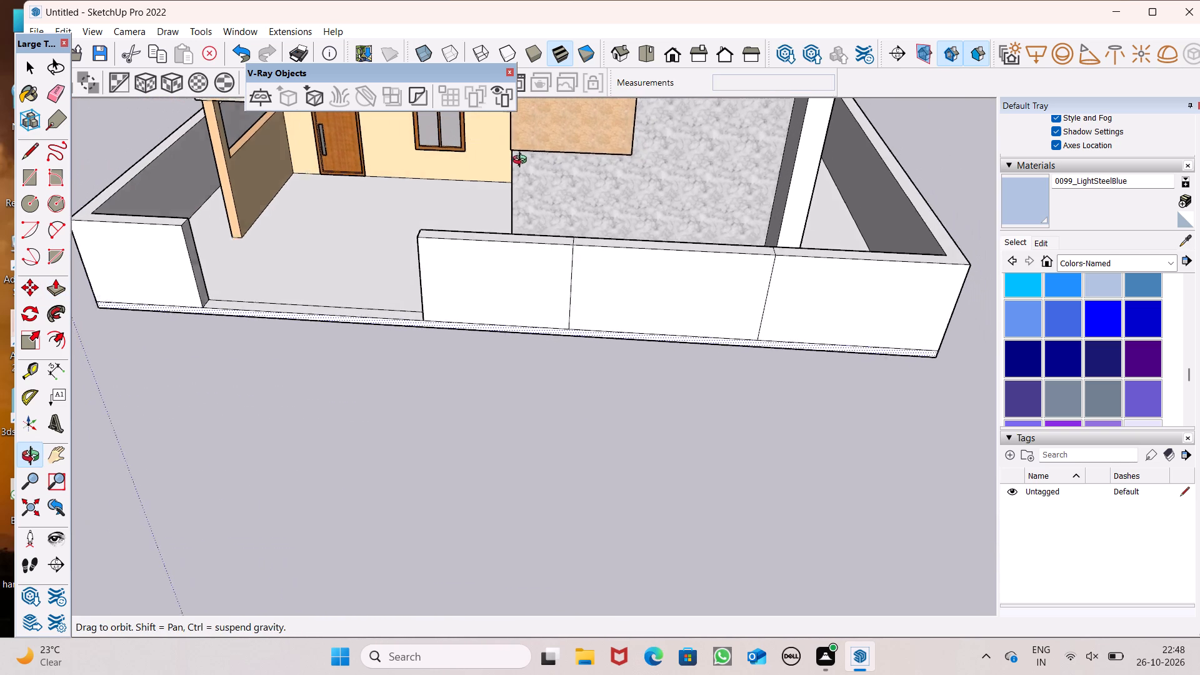
pyautogui.moveTo(522, 161); pyautogui.dragTo(565, 164, button='middle')
pyautogui.scroll(1, 679, 186)
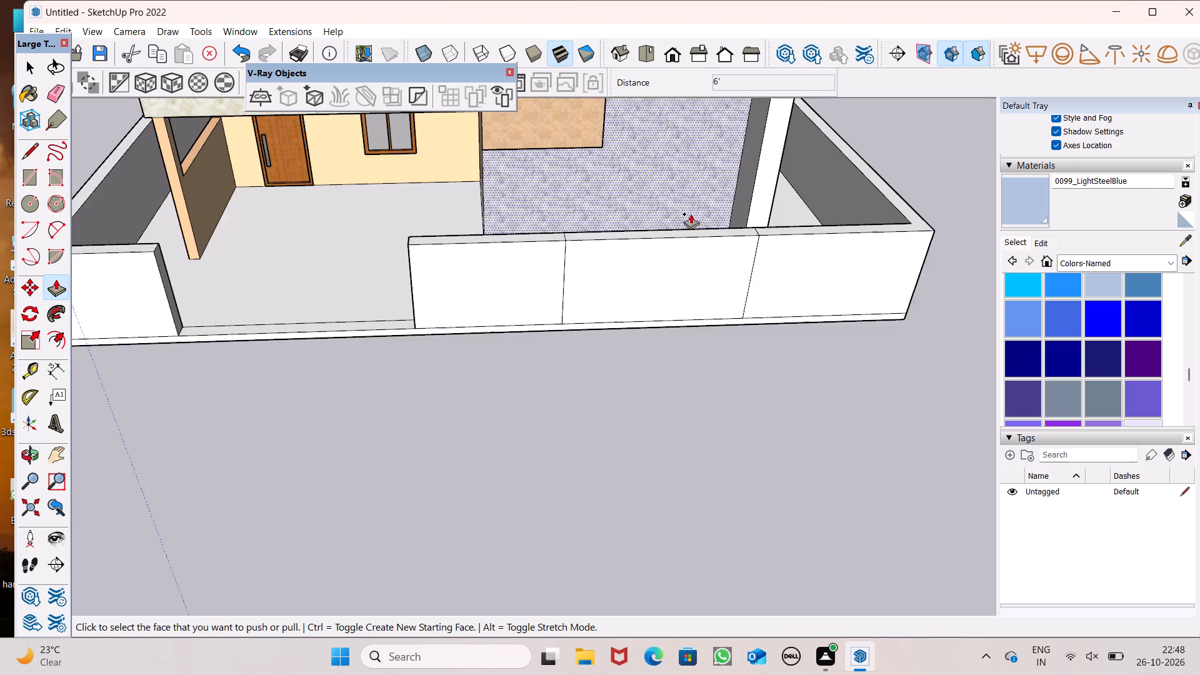
pyautogui.moveTo(775, 326); pyautogui.dragTo(756, 216, button='middle')
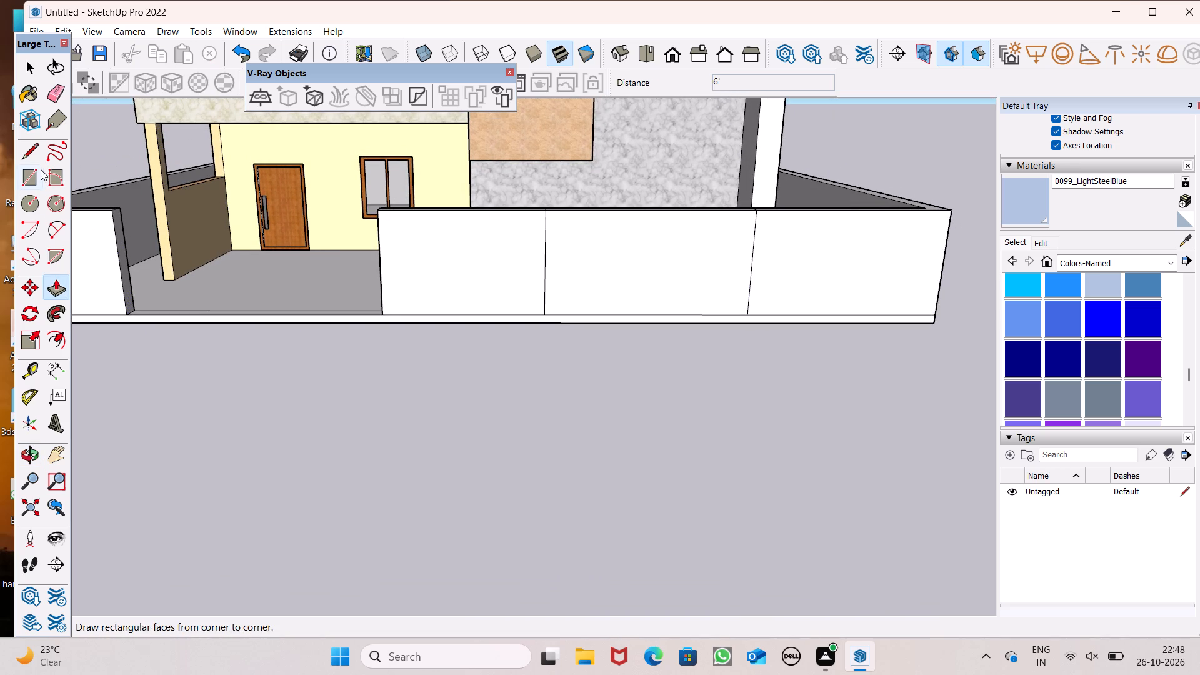
pyautogui.click(31, 147)
pyautogui.scroll(5, 632, 247)
pyautogui.scroll(2, 528, 203)
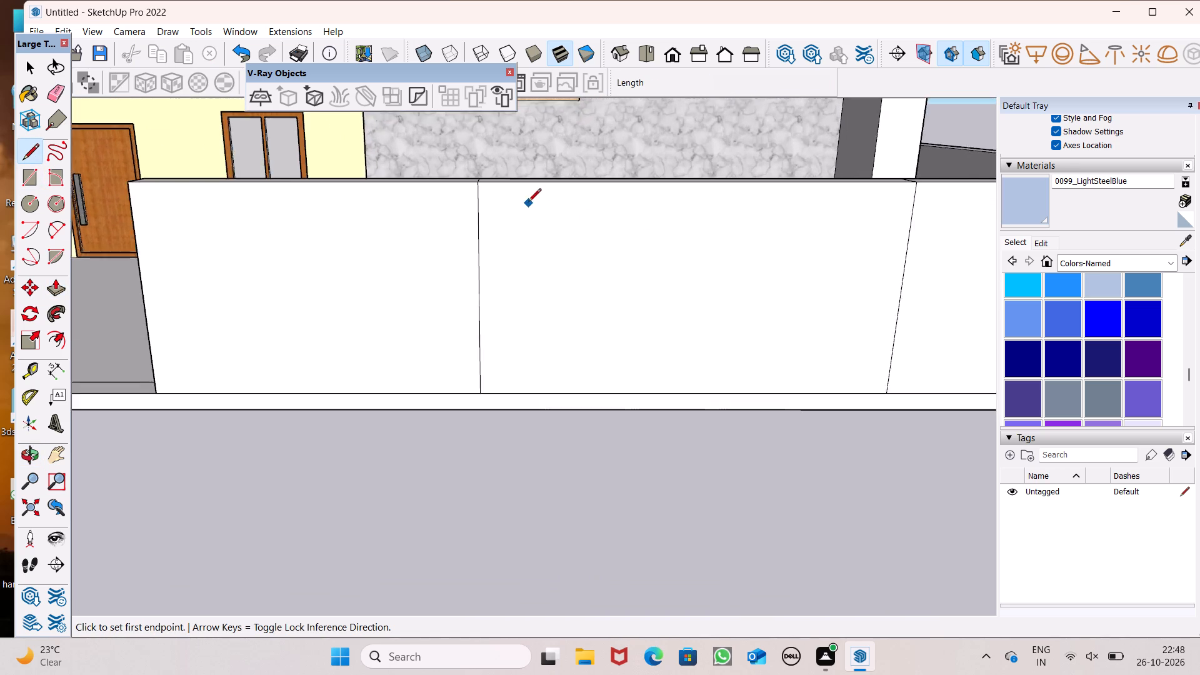
pyautogui.scroll(3, 528, 202)
pyautogui.click(529, 176)
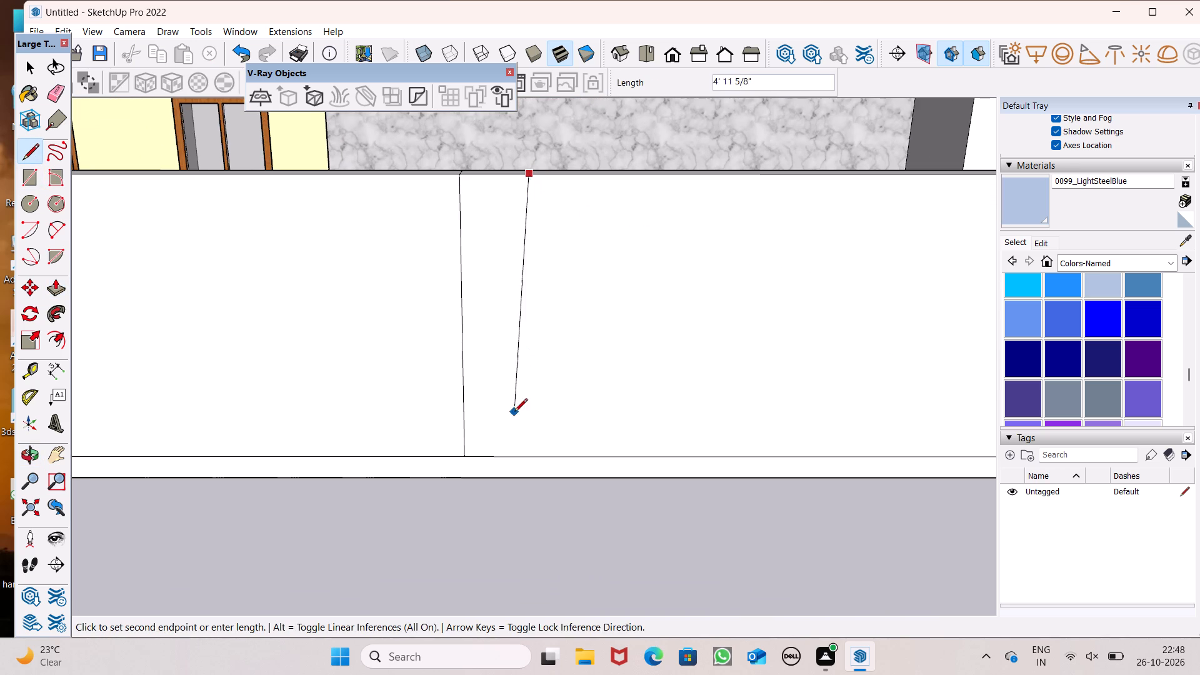
pyautogui.click(527, 457)
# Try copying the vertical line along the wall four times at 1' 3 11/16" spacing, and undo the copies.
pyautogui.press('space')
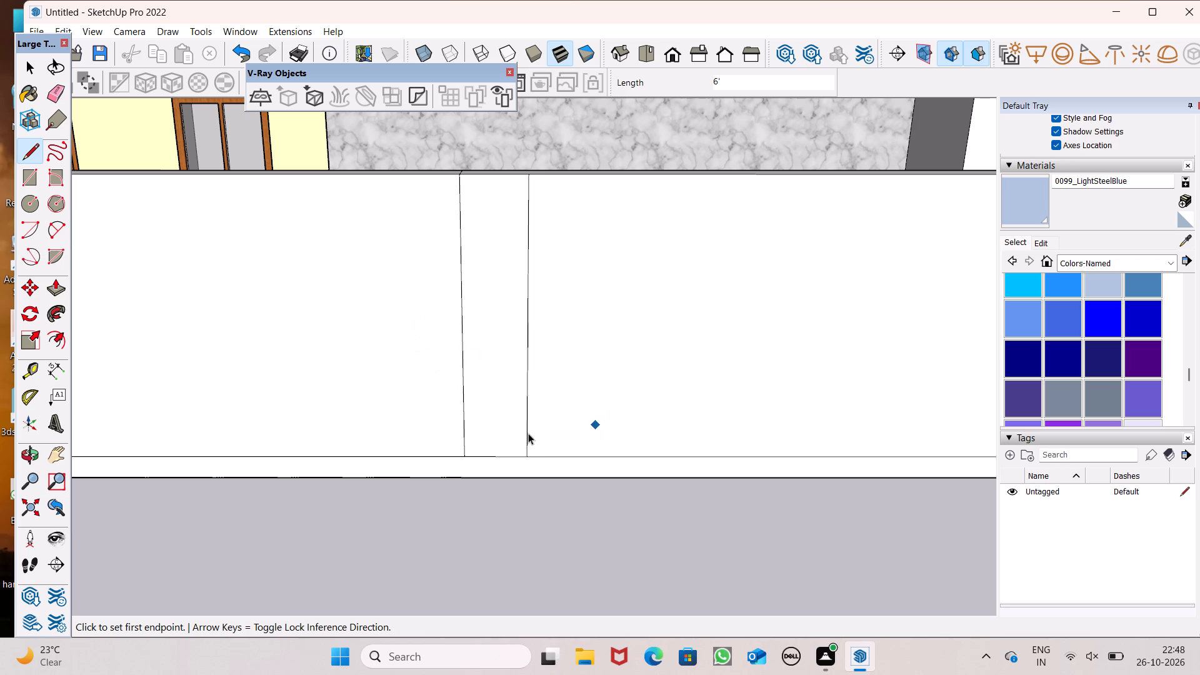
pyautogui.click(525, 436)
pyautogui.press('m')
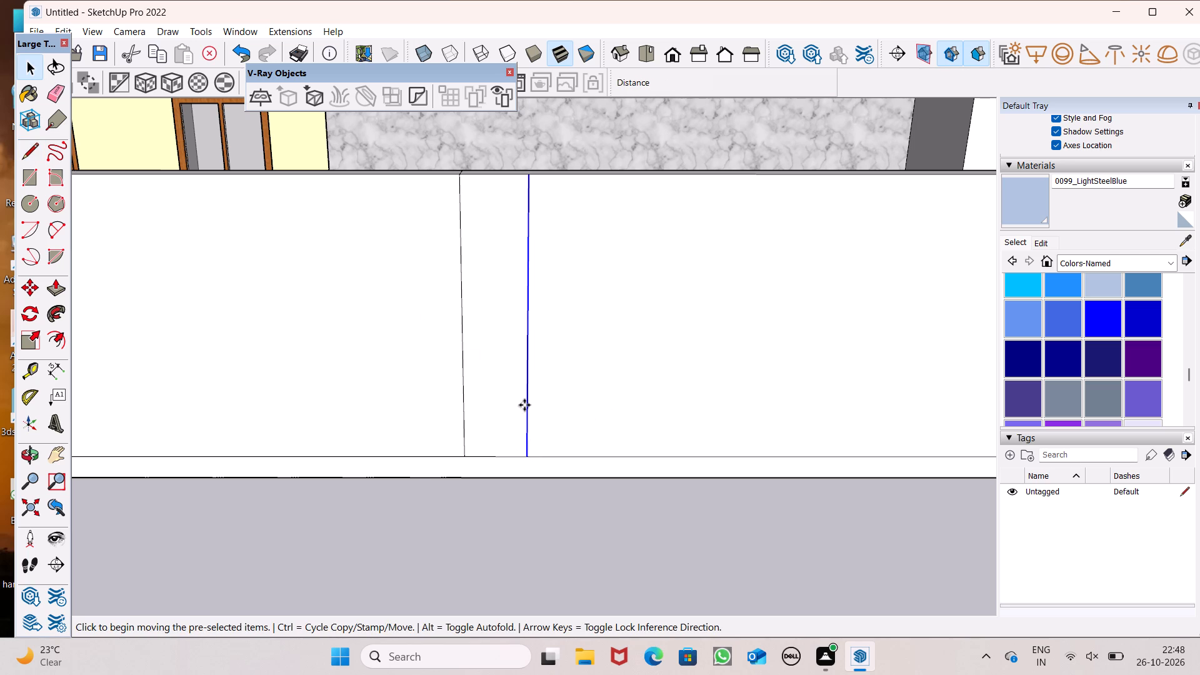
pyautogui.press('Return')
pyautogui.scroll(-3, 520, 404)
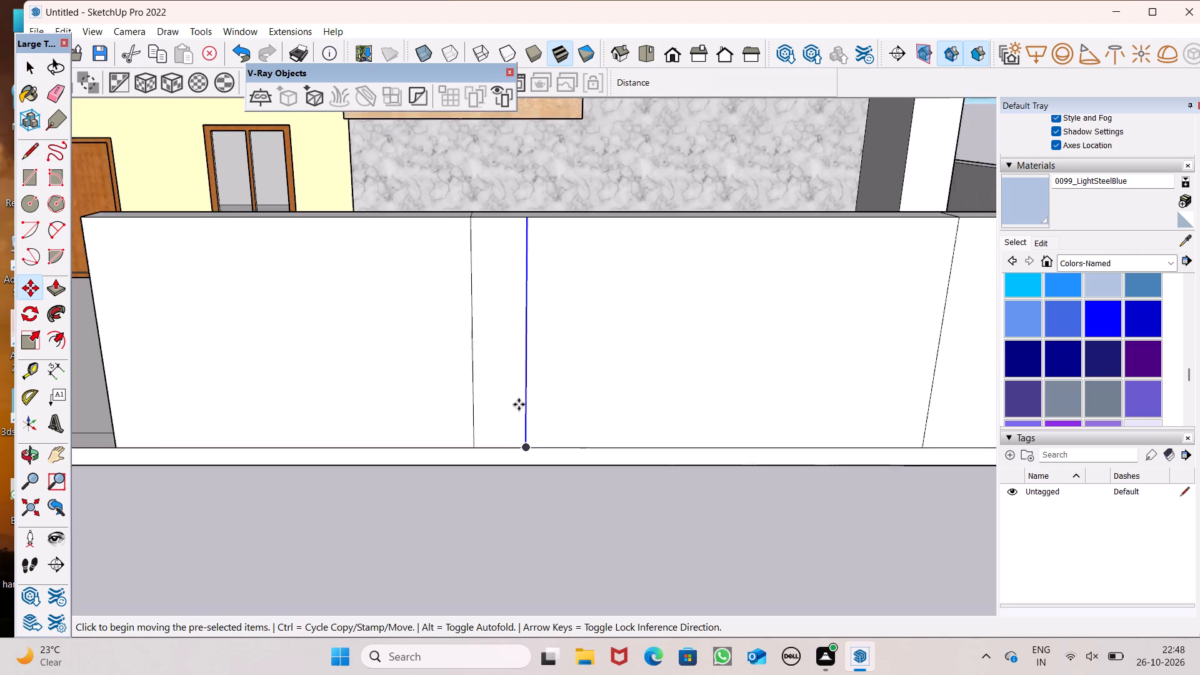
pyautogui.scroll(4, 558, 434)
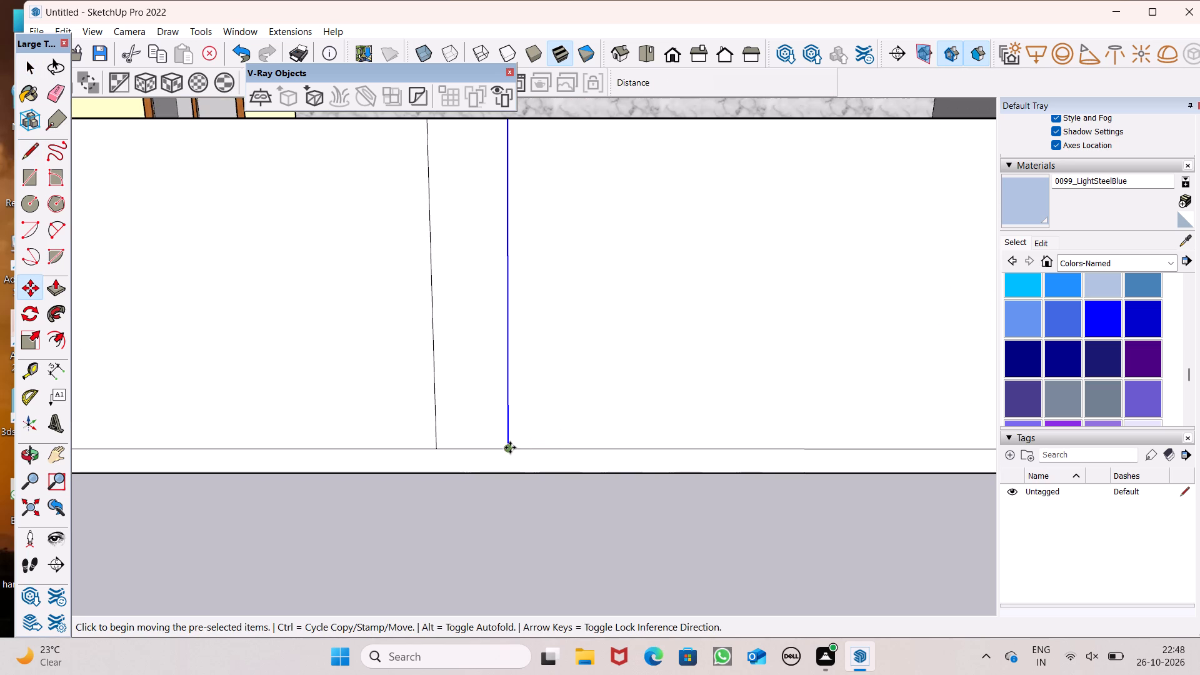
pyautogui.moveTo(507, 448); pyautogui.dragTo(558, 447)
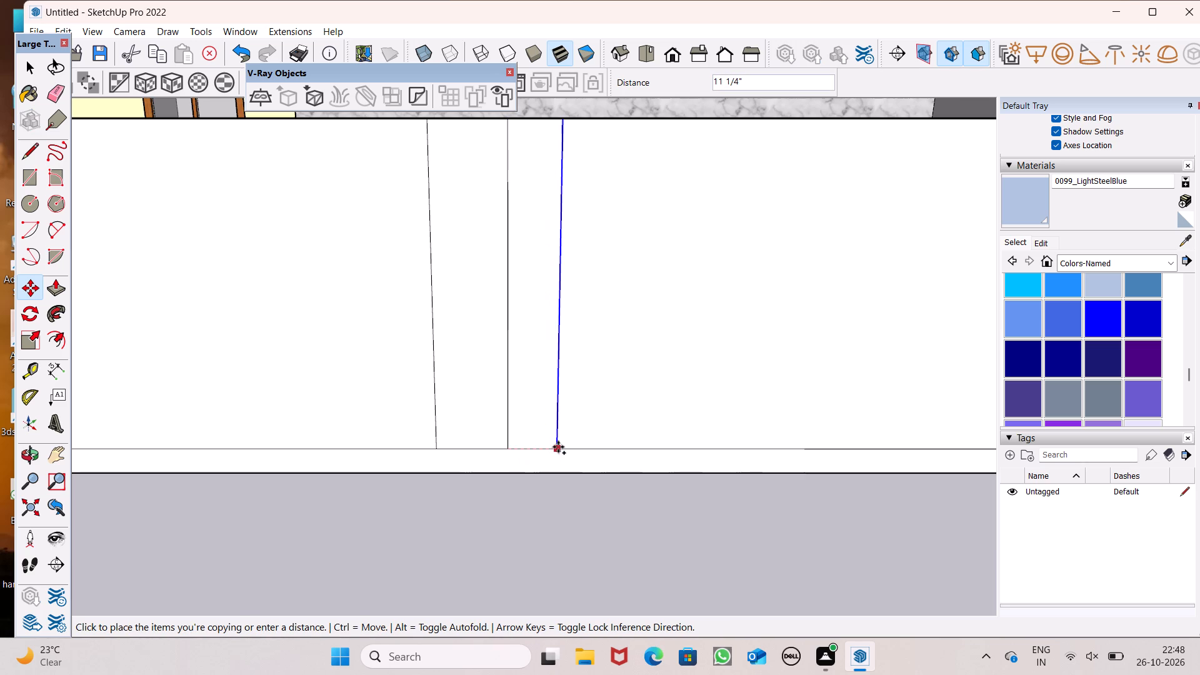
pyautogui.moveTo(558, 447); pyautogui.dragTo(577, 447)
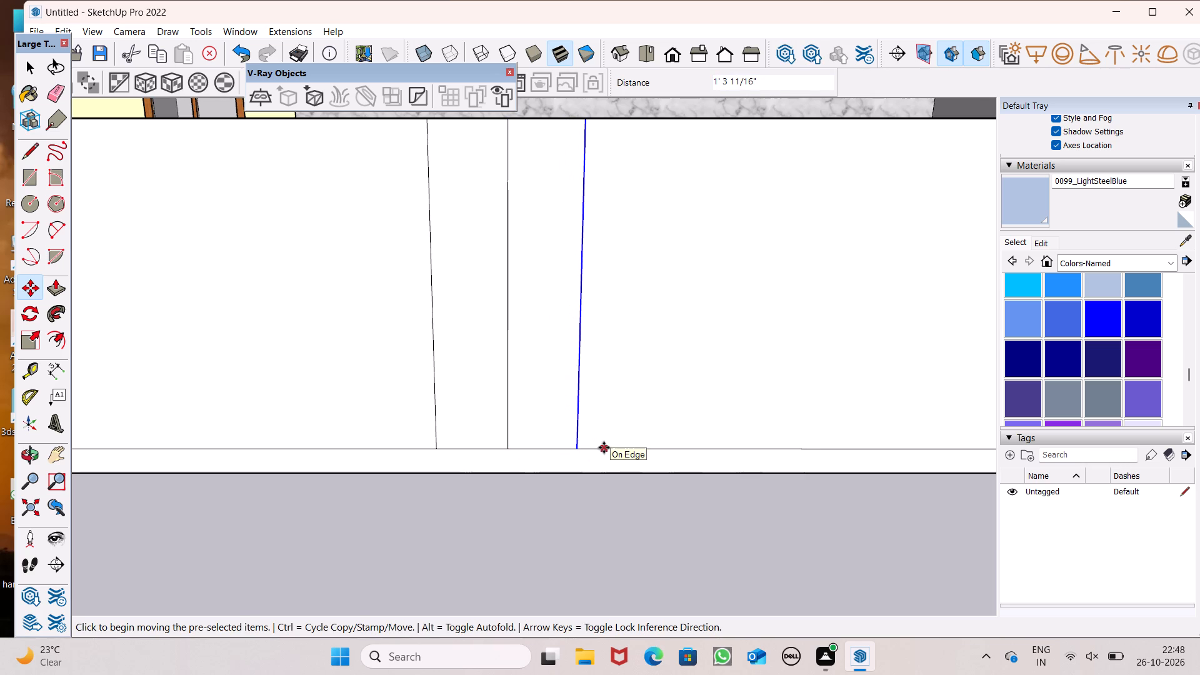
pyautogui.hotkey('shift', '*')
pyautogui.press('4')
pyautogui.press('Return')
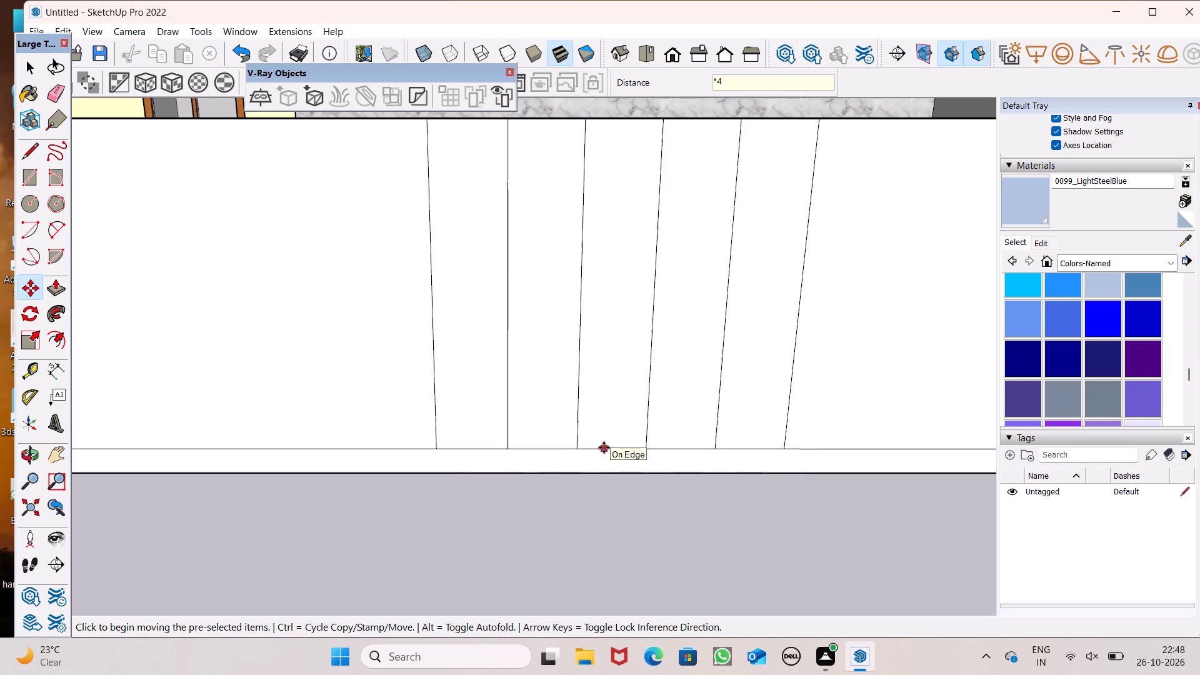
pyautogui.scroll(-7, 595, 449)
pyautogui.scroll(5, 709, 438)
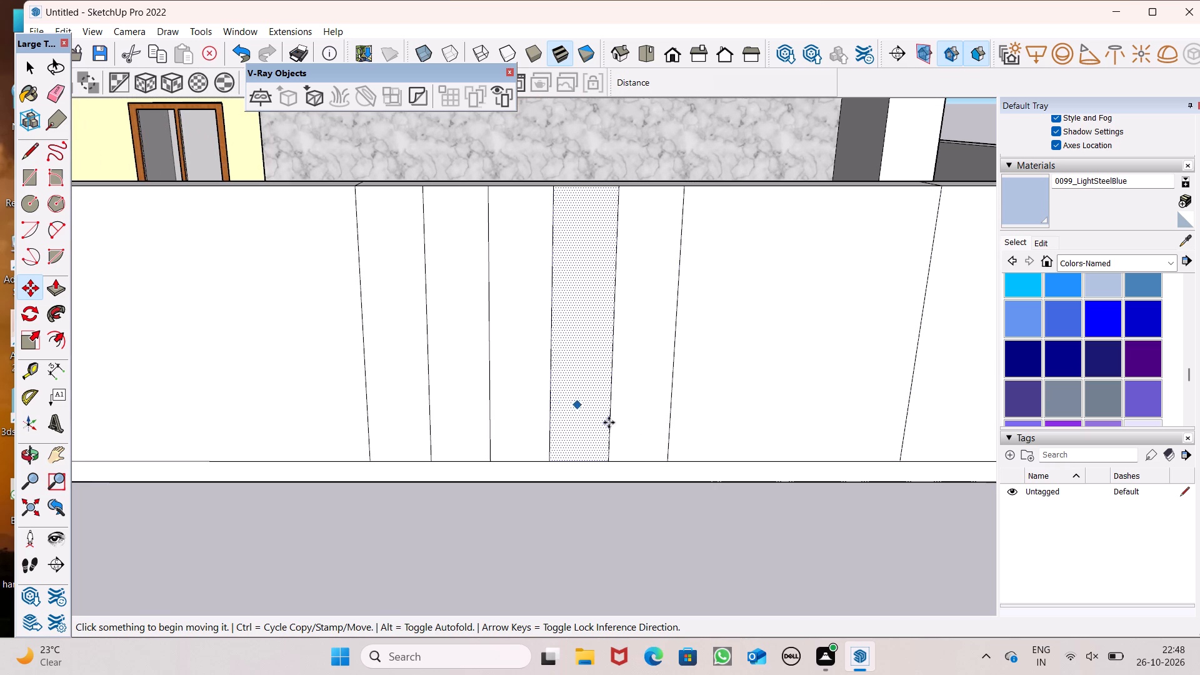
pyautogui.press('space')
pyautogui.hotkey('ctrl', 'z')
# Move the vertical line on the front wall about 2 1/2" along the base edge towards the nearby joint.
pyautogui.scroll(2, 411, 428)
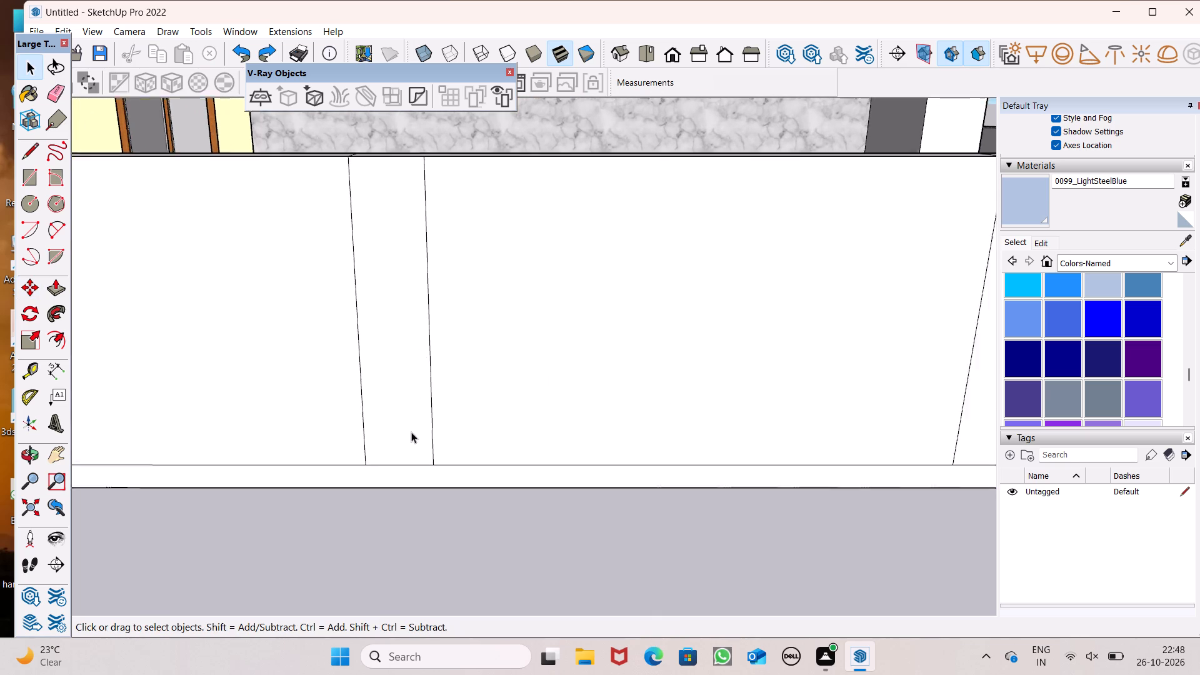
pyautogui.scroll(1, 411, 432)
pyautogui.scroll(-3, 550, 438)
pyautogui.scroll(1, 550, 438)
pyautogui.scroll(-1, 550, 438)
pyautogui.scroll(4, 409, 421)
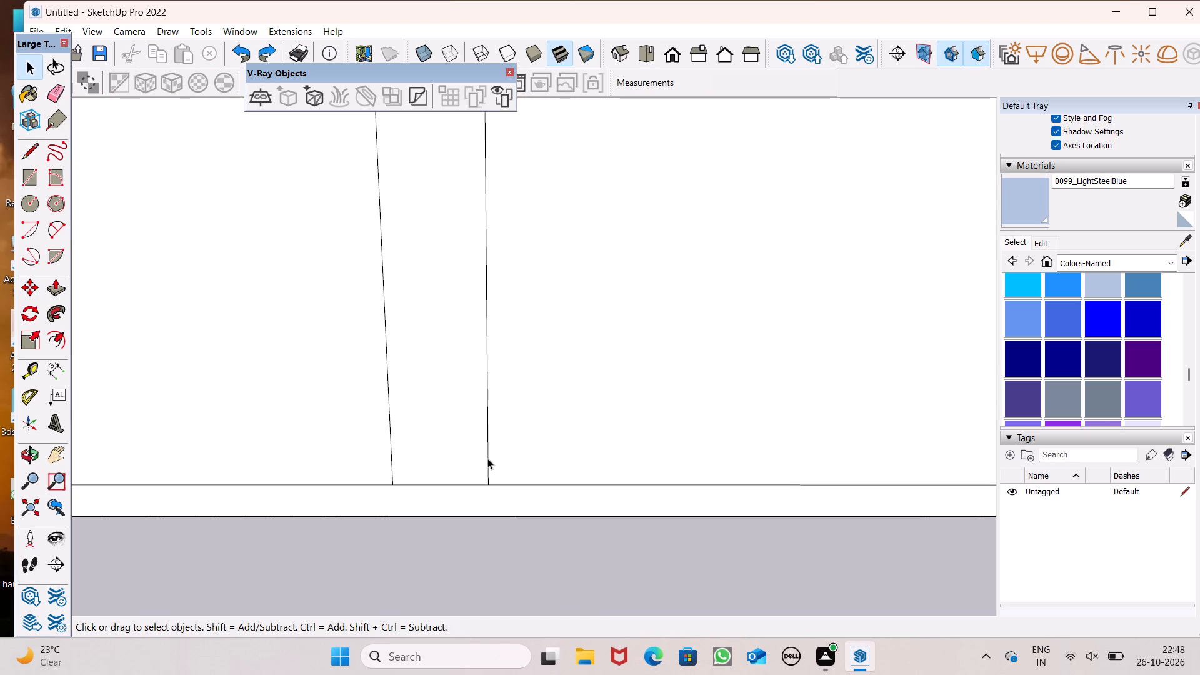
pyautogui.click(487, 458)
pyautogui.scroll(-5, 620, 452)
pyautogui.press('m')
pyautogui.press('Return')
pyautogui.moveTo(609, 467); pyautogui.dragTo(656, 454, button='middle')
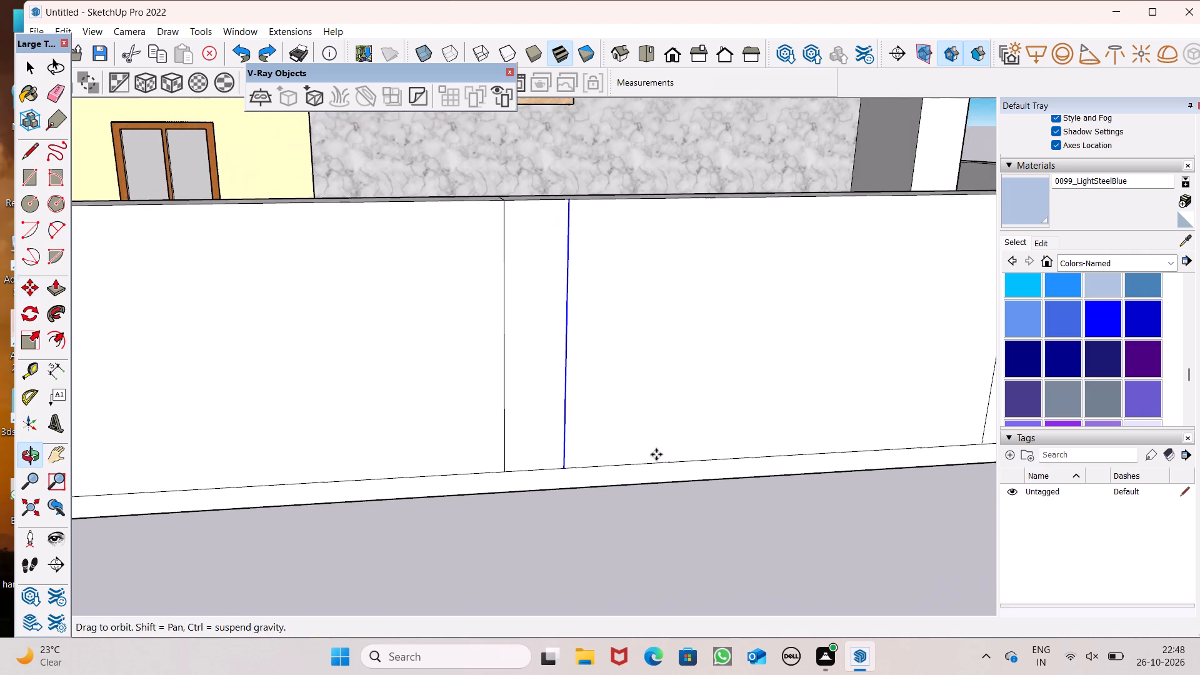
pyautogui.moveTo(656, 454); pyautogui.dragTo(656, 457, button='middle')
pyautogui.scroll(3, 559, 438)
pyautogui.moveTo(570, 476); pyautogui.dragTo(554, 482)
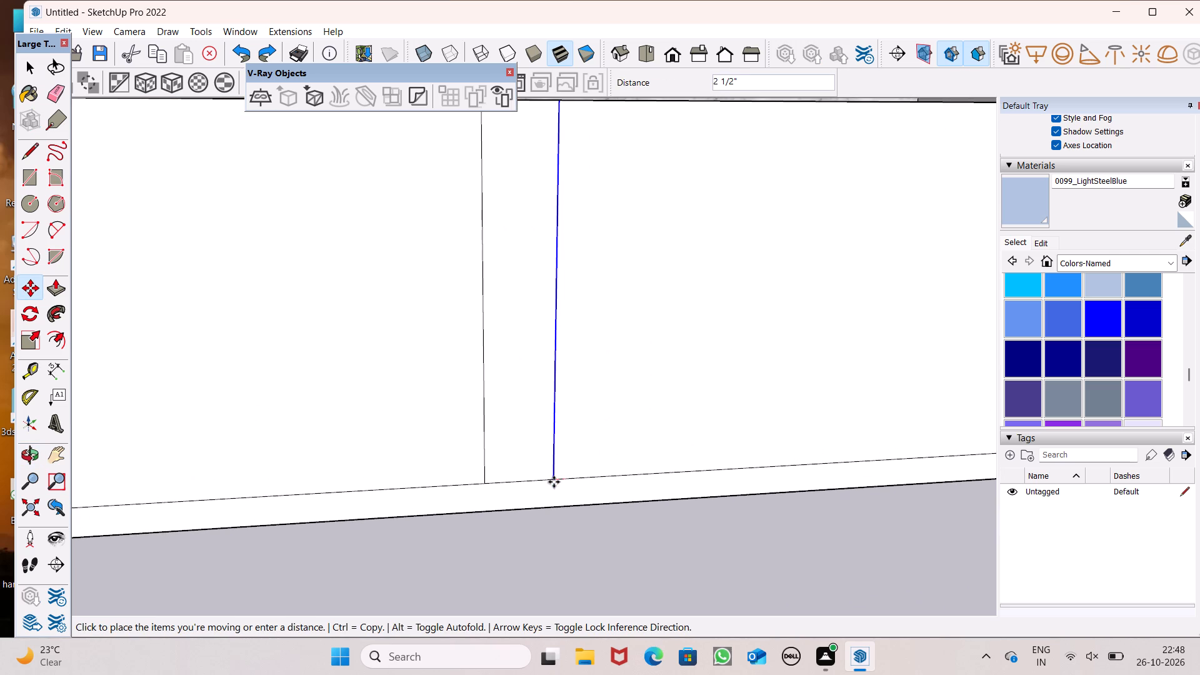
pyautogui.moveTo(554, 482); pyautogui.dragTo(552, 482)
pyautogui.scroll(-3, 480, 440)
pyautogui.scroll(3, 547, 417)
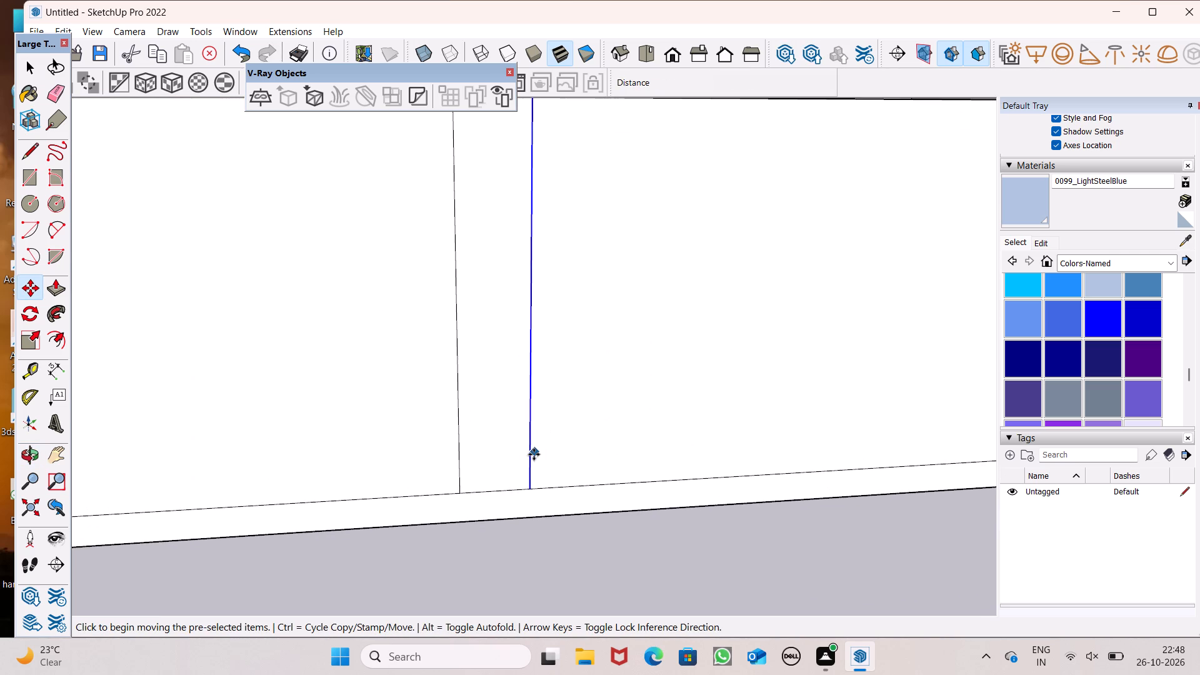
# Fine-tune the vertical line's position along the front wall's base edge, finishing with a shift of about 2 3/8" away from the joint.
pyautogui.scroll(-3, 532, 471)
pyautogui.moveTo(534, 483); pyautogui.dragTo(521, 485)
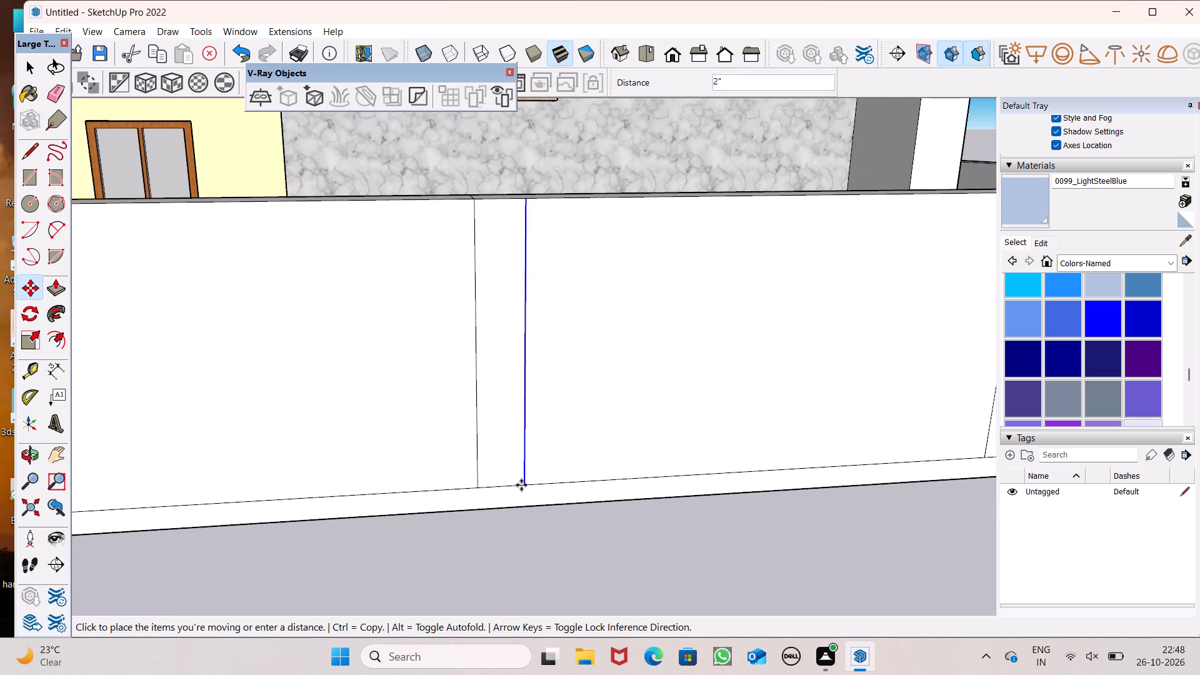
pyautogui.moveTo(521, 485); pyautogui.dragTo(520, 485)
pyautogui.click(521, 487)
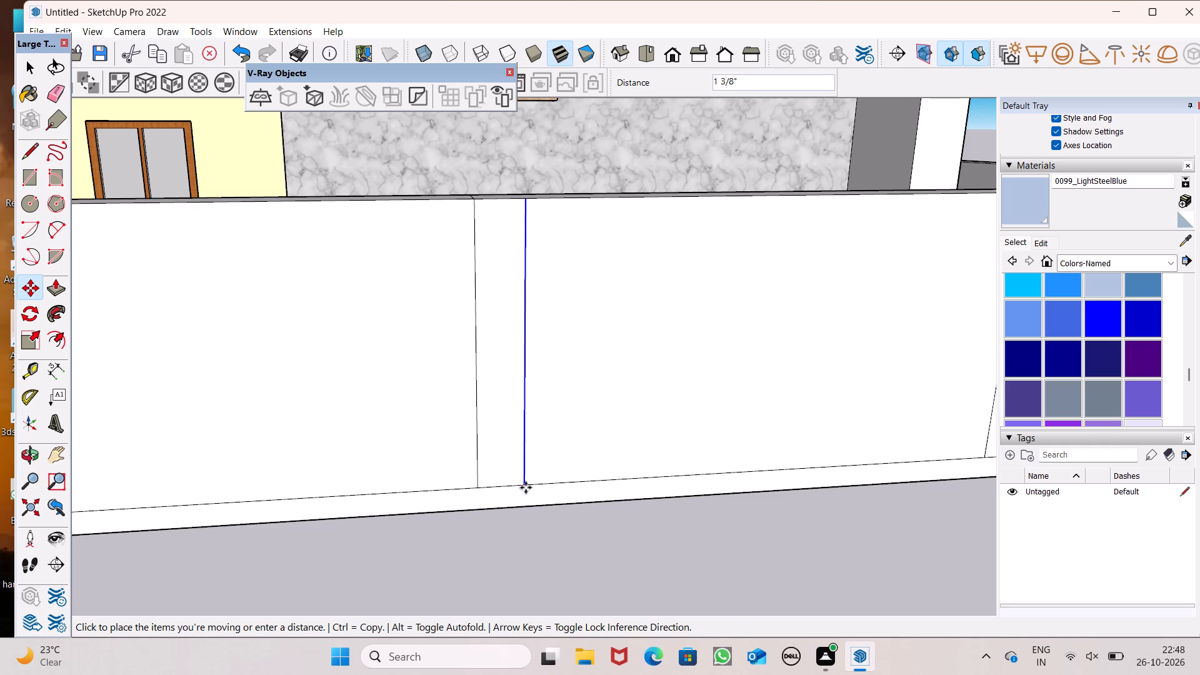
pyautogui.keyDown('ctrl'); pyautogui.moveTo(529, 484); pyautogui.dragTo(562, 480); pyautogui.keyUp('ctrl')
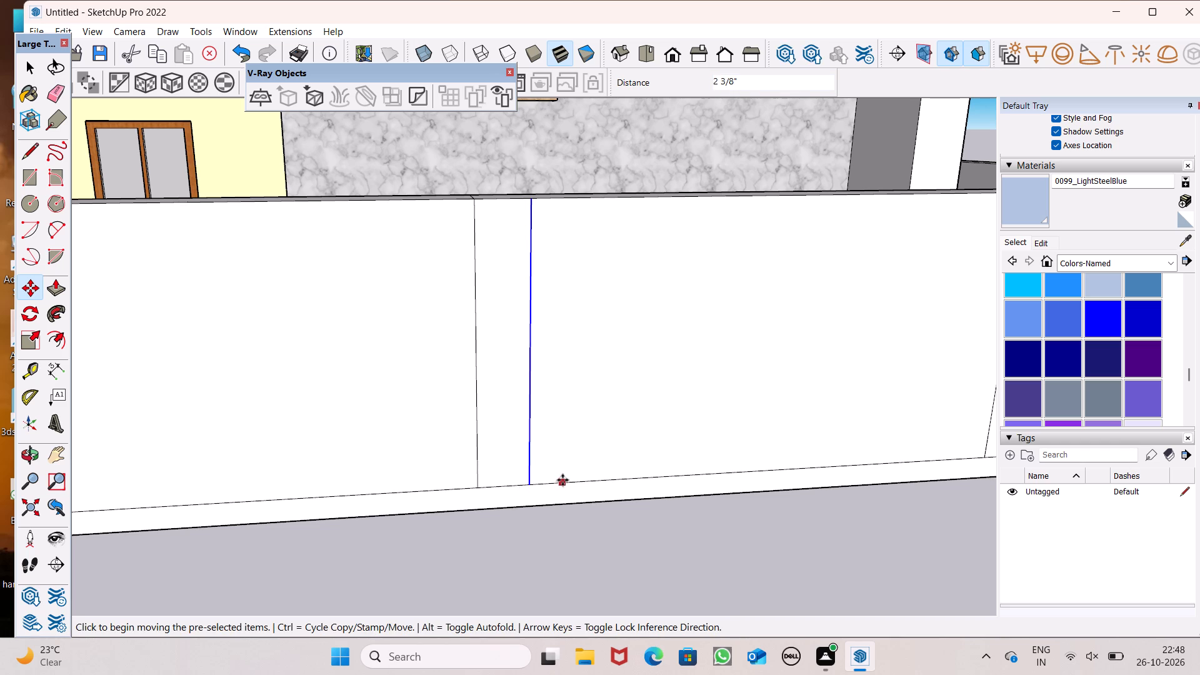
pyautogui.keyDown('ctrl'); pyautogui.moveTo(562, 480); pyautogui.dragTo(542, 476); pyautogui.keyUp('ctrl')
# Copy the vertical line along the front wall's middle section six times at about 1' 7/8" spacing.
pyautogui.moveTo(556, 489); pyautogui.dragTo(454, 510, button='middle')
pyautogui.scroll(4, 456, 497)
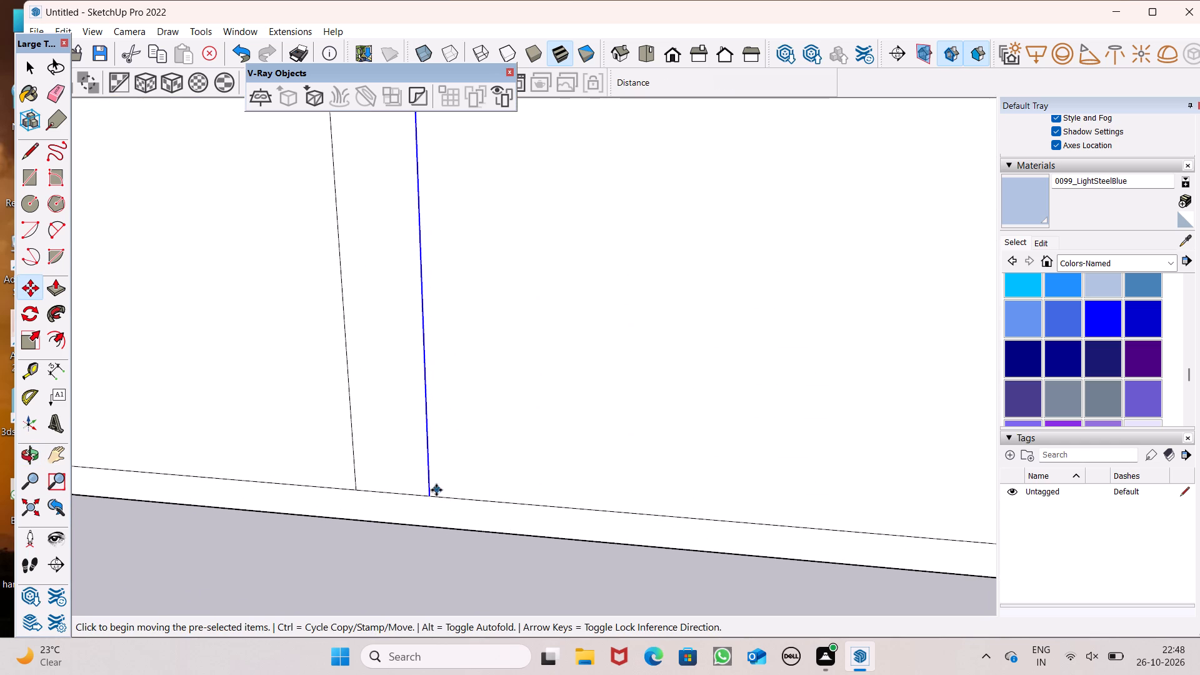
pyautogui.scroll(-5, 462, 498)
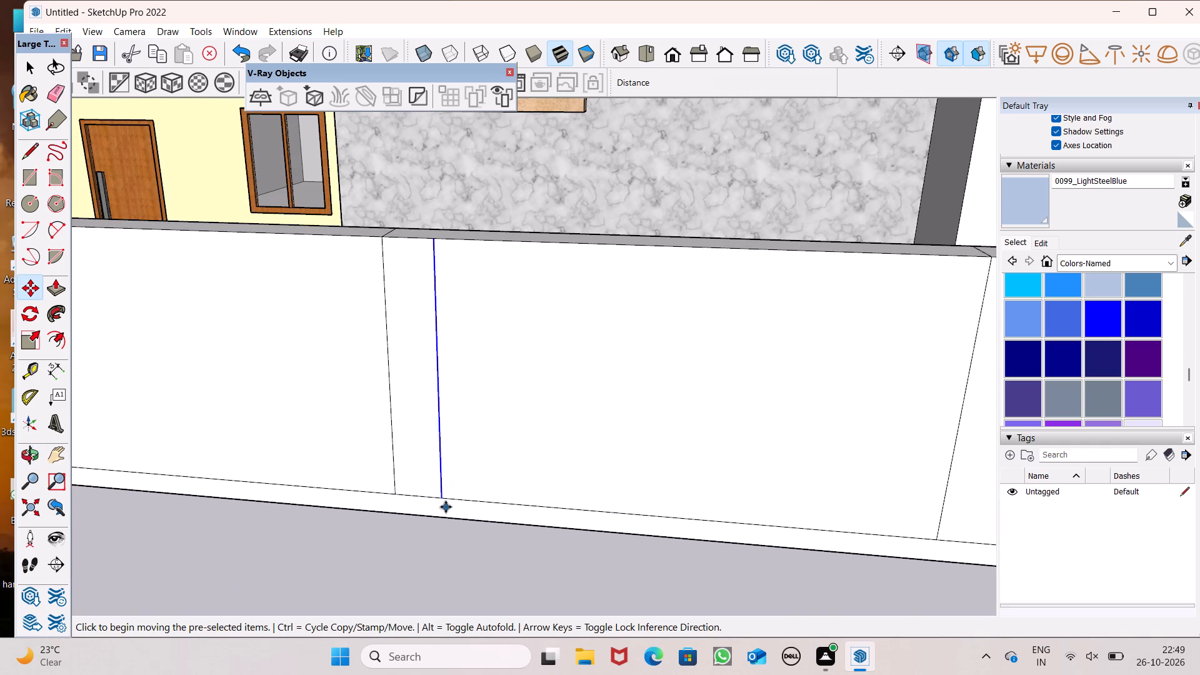
pyautogui.moveTo(442, 499); pyautogui.dragTo(477, 502)
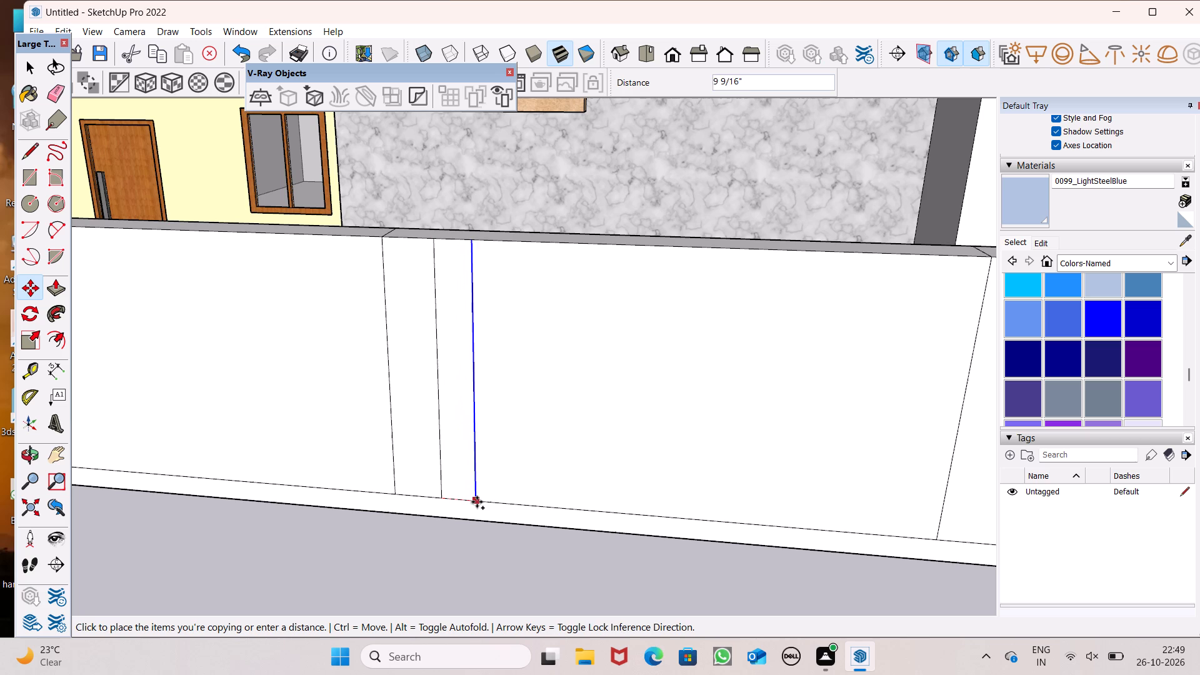
pyautogui.moveTo(477, 502); pyautogui.dragTo(487, 503)
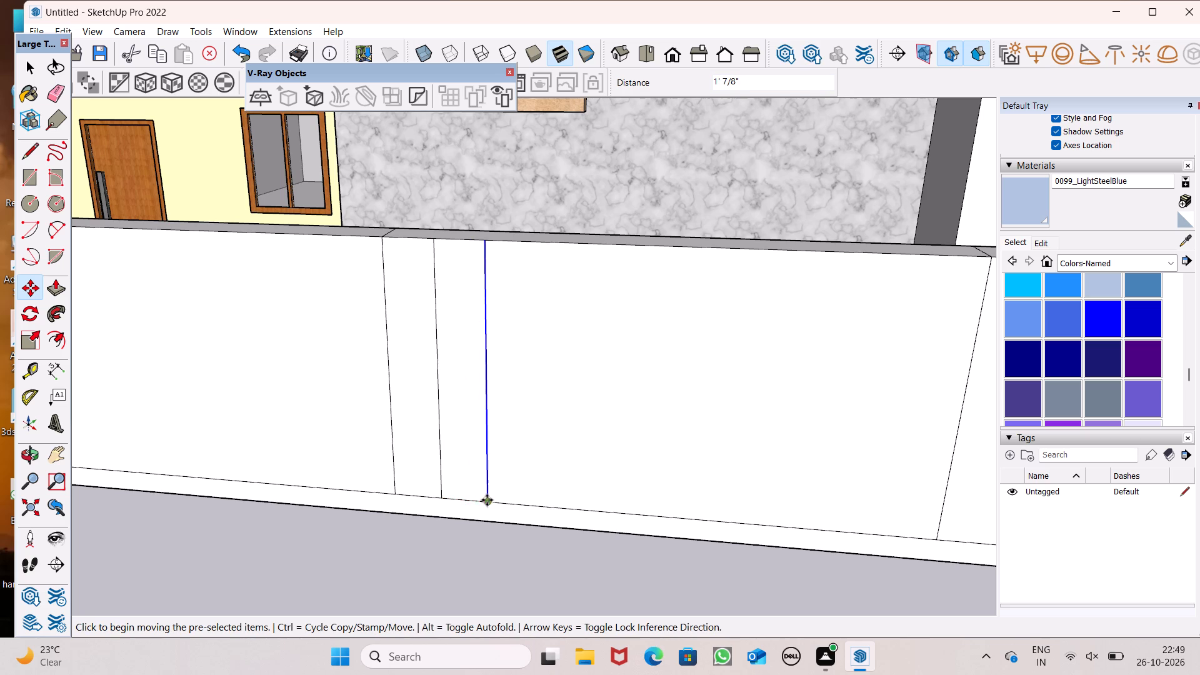
pyautogui.write('*6')
pyautogui.press('Return')
# Copy the last vertical line of the row about 1' 9/16" further along the wall's base edge.
pyautogui.scroll(-4, 499, 342)
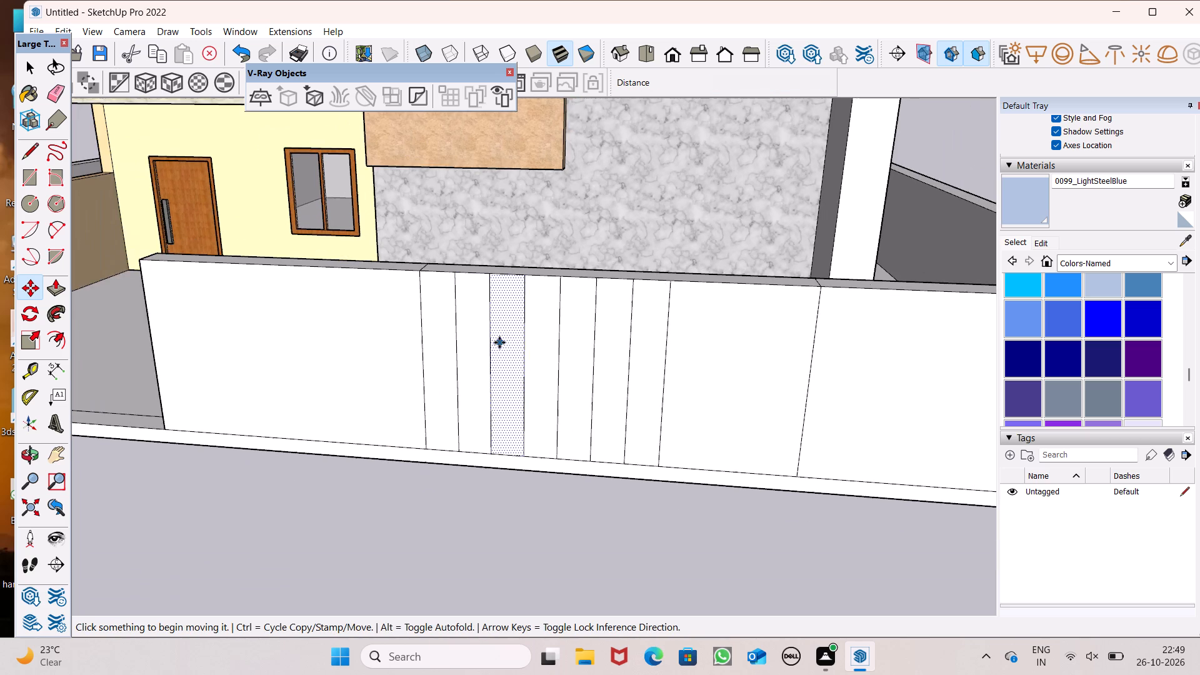
pyautogui.moveTo(623, 462); pyautogui.dragTo(687, 411, button='middle')
pyautogui.press('space')
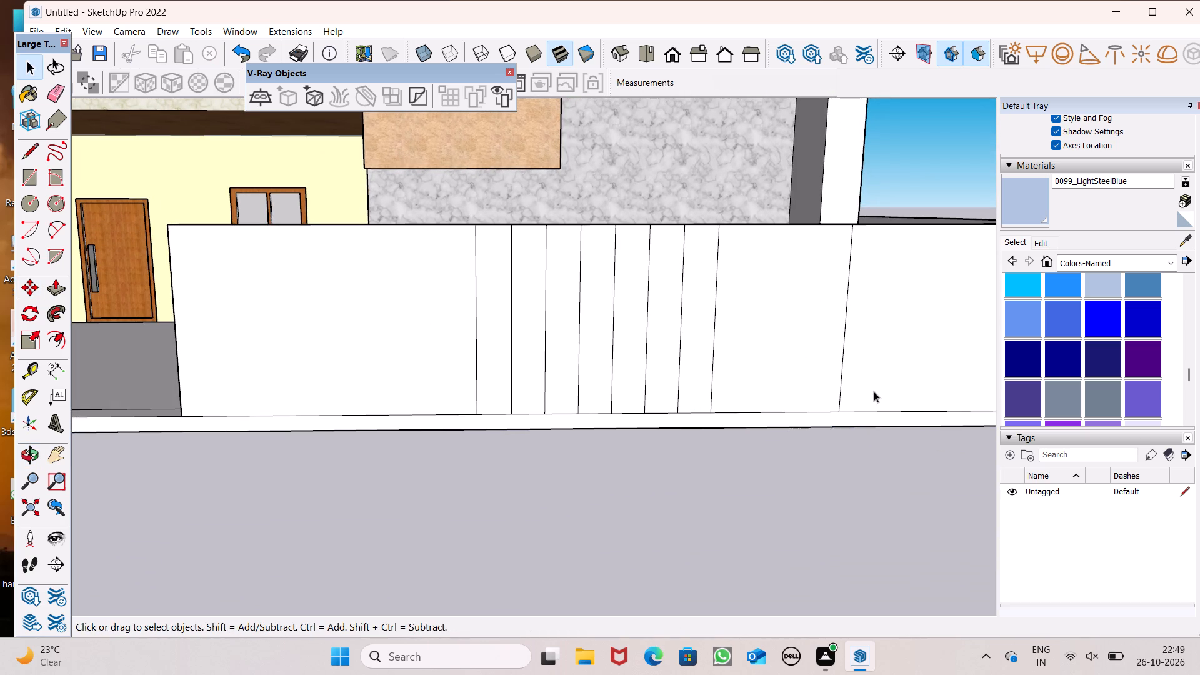
pyautogui.scroll(-1, 606, 393)
pyautogui.scroll(6, 853, 307)
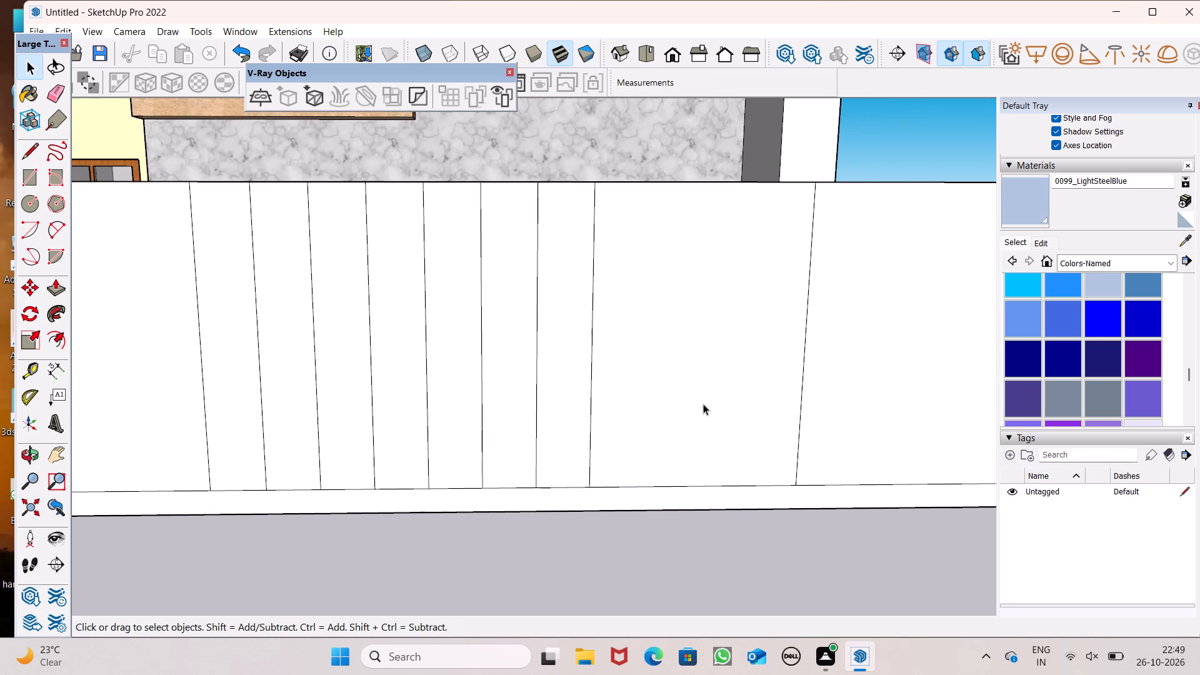
pyautogui.click(589, 471)
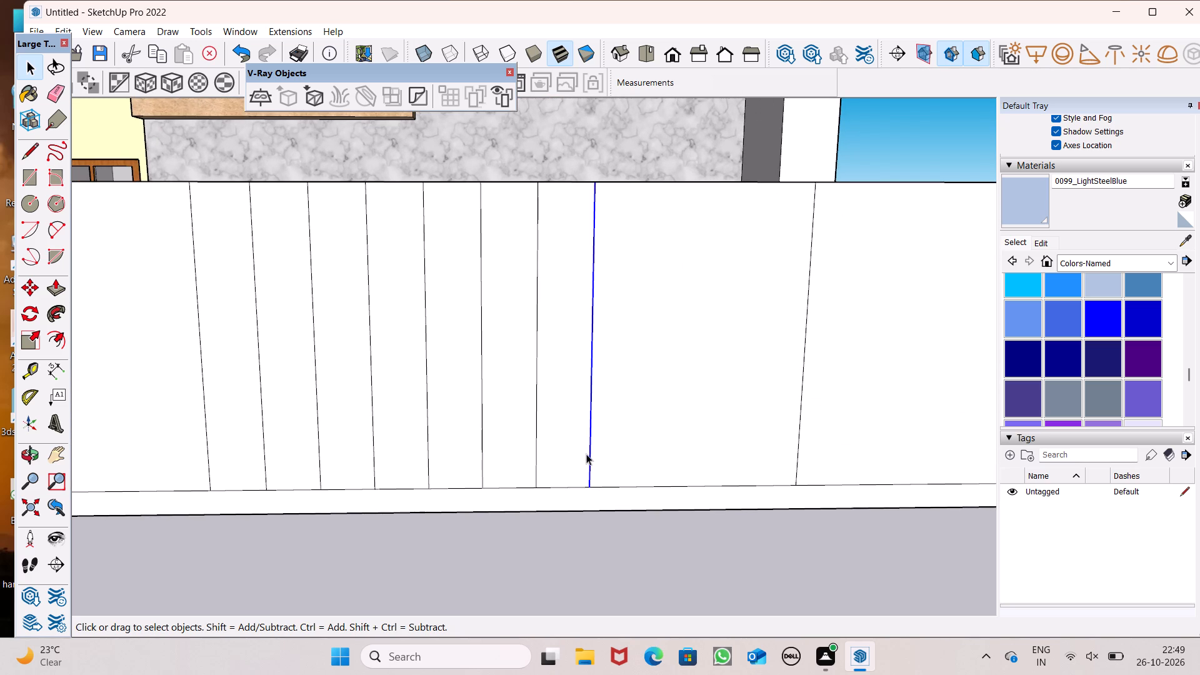
pyautogui.press('m')
pyautogui.press('Return')
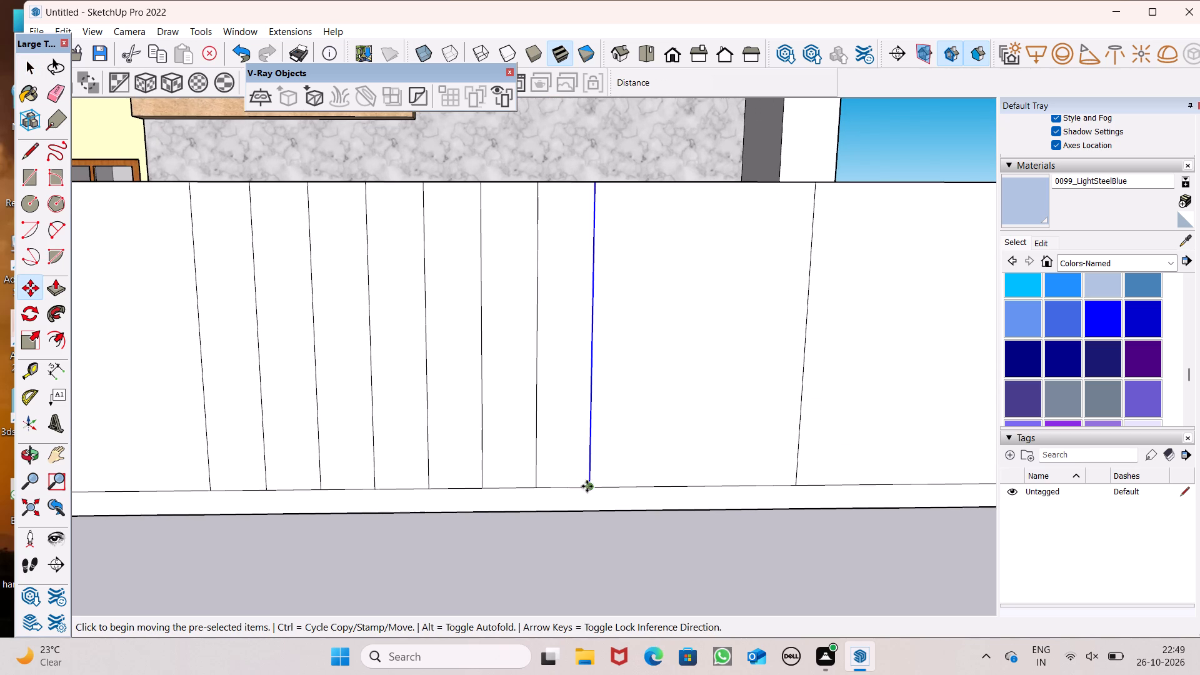
pyautogui.moveTo(593, 486); pyautogui.dragTo(628, 485)
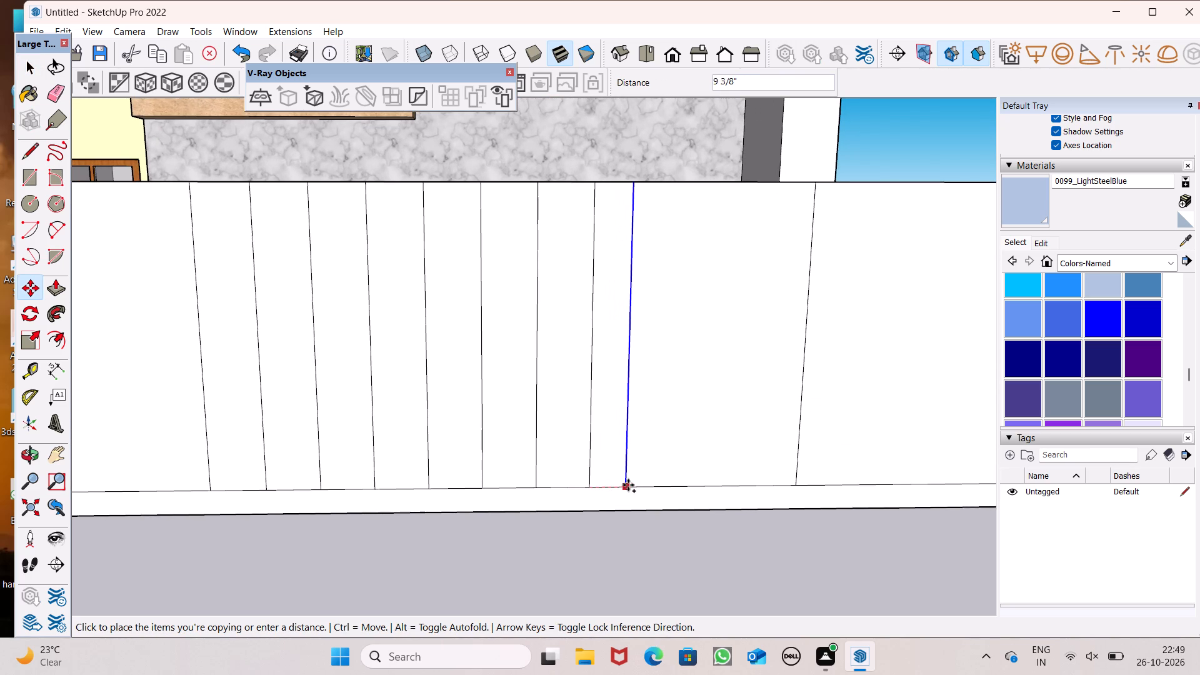
pyautogui.moveTo(628, 485); pyautogui.dragTo(641, 483)
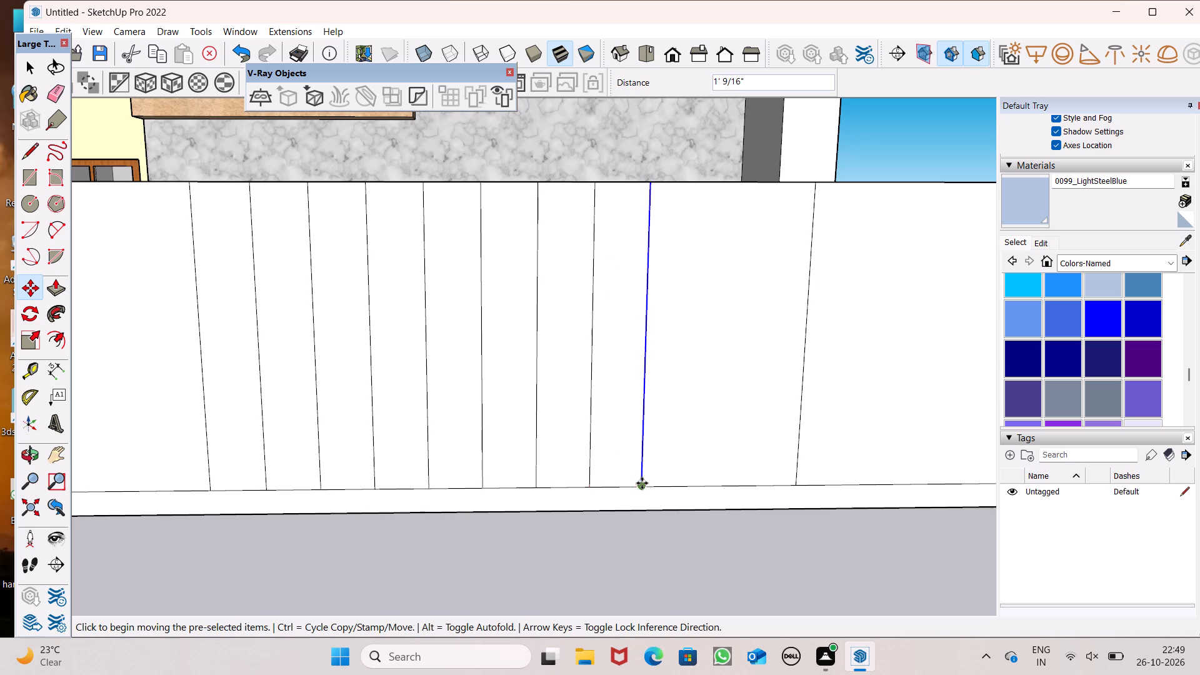
# Add two more vertical line copies towards the middle section's far joint, the first about 11 1/4" past the newest line.
pyautogui.moveTo(643, 484); pyautogui.dragTo(681, 484)
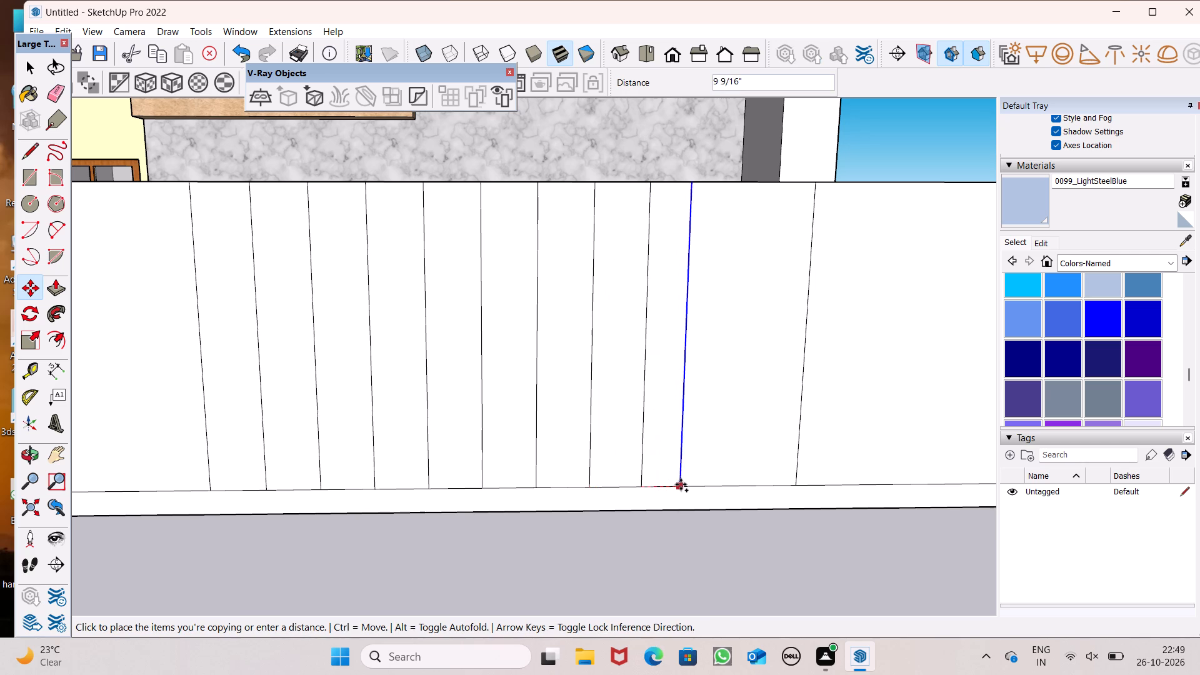
pyautogui.moveTo(681, 484); pyautogui.dragTo(687, 486)
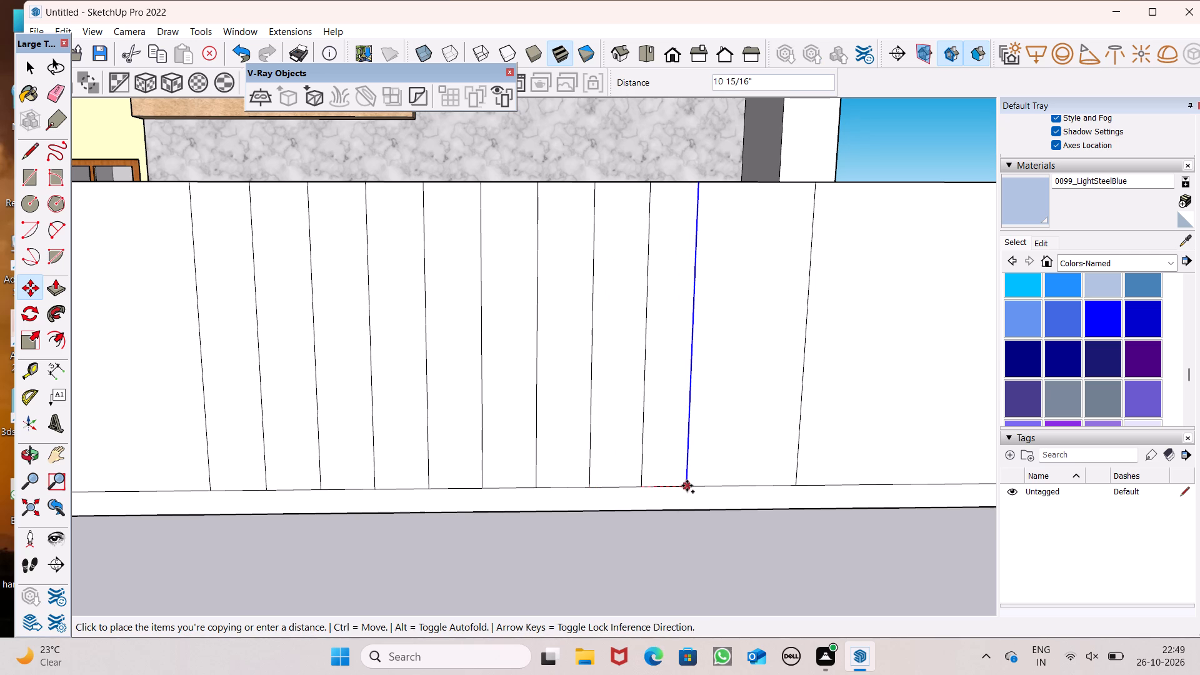
pyautogui.moveTo(687, 486); pyautogui.dragTo(687, 484)
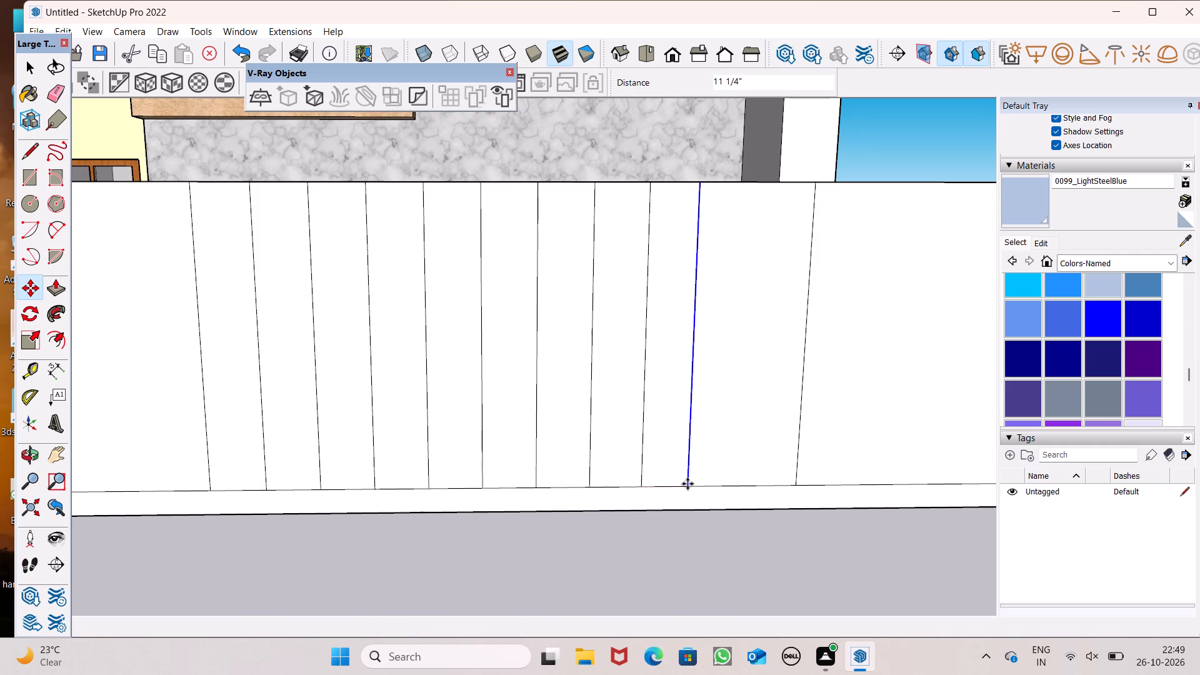
pyautogui.moveTo(687, 487); pyautogui.dragTo(723, 486)
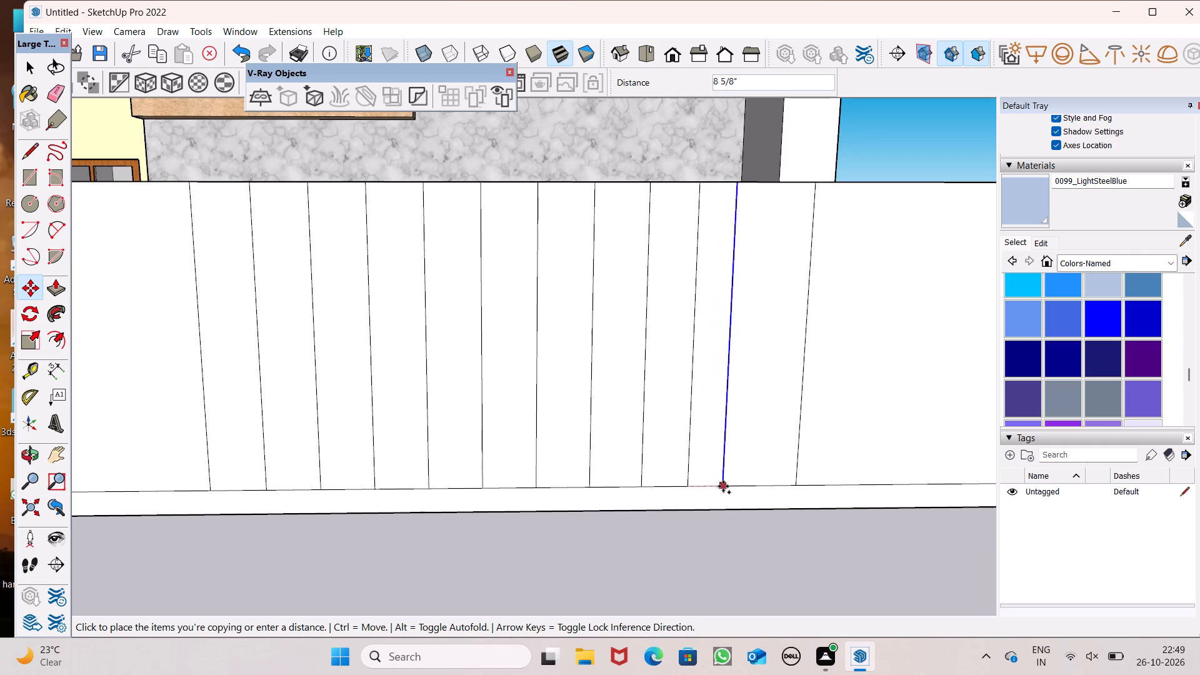
pyautogui.moveTo(723, 486); pyautogui.dragTo(740, 485)
pyautogui.press('space')
pyautogui.scroll(-12, 676, 371)
pyautogui.scroll(1, 648, 379)
pyautogui.click(913, 206)
pyautogui.click(797, 212)
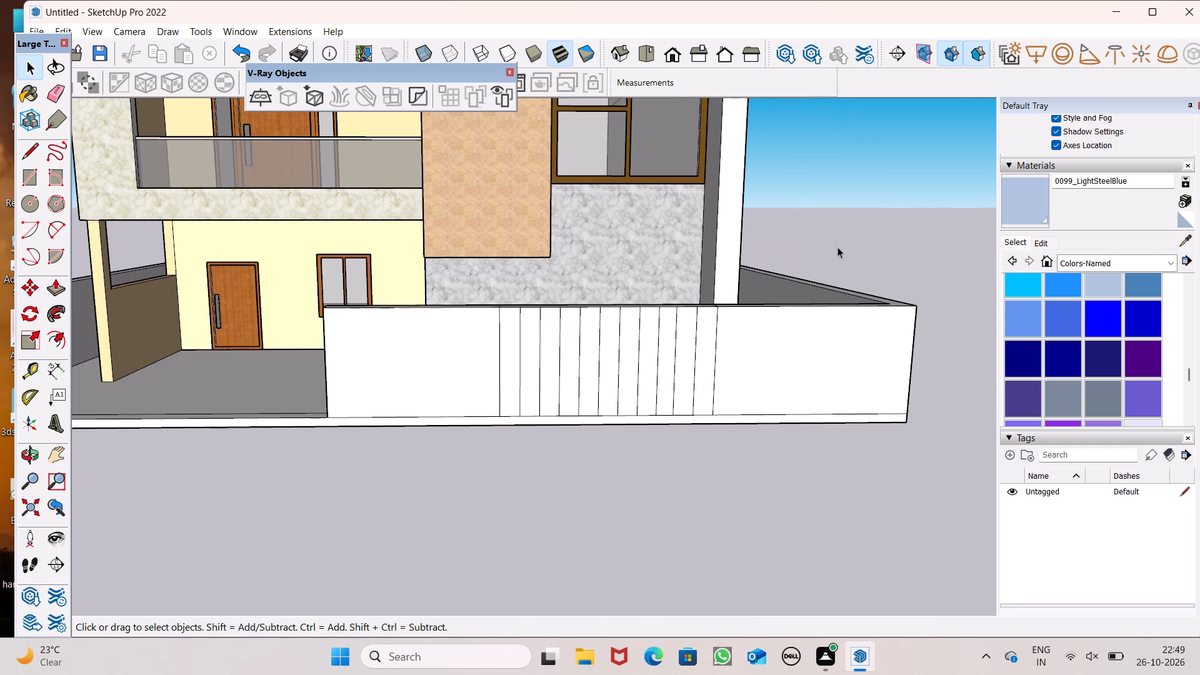
# Draw a narrow rectangle hanging from the top edge of the wall section beside the opening, about 4' 2" deep and 1' 5" wide.
pyautogui.scroll(-1, 693, 319)
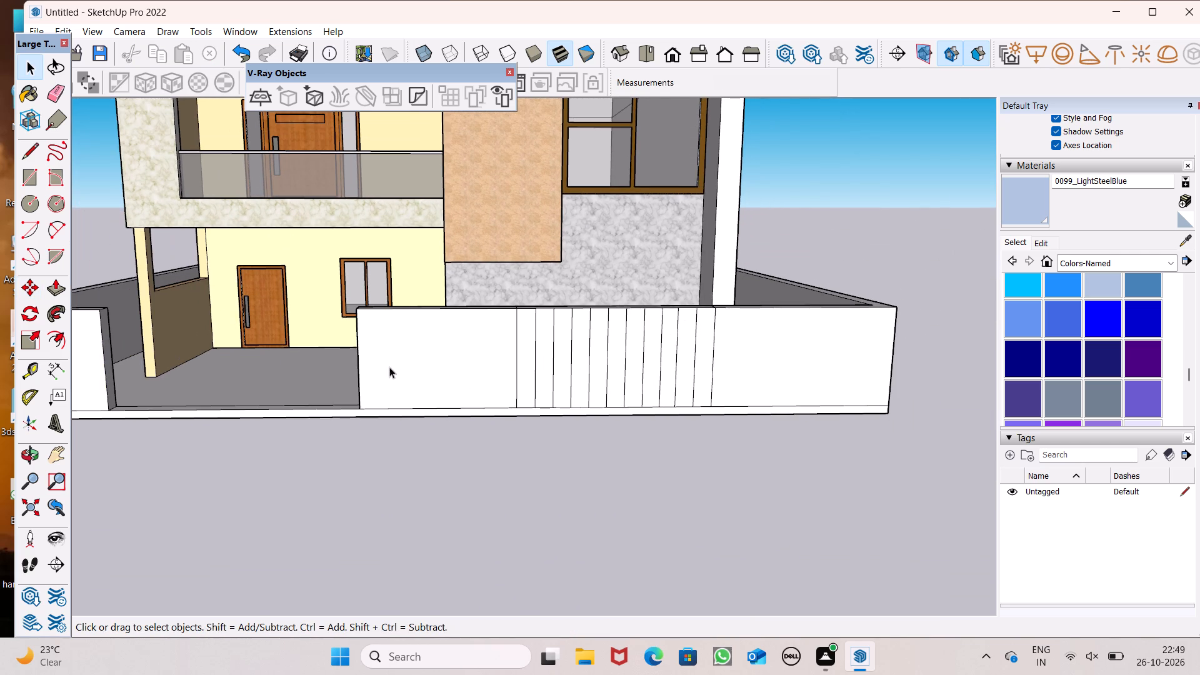
pyautogui.scroll(3, 389, 366)
pyautogui.click(32, 148)
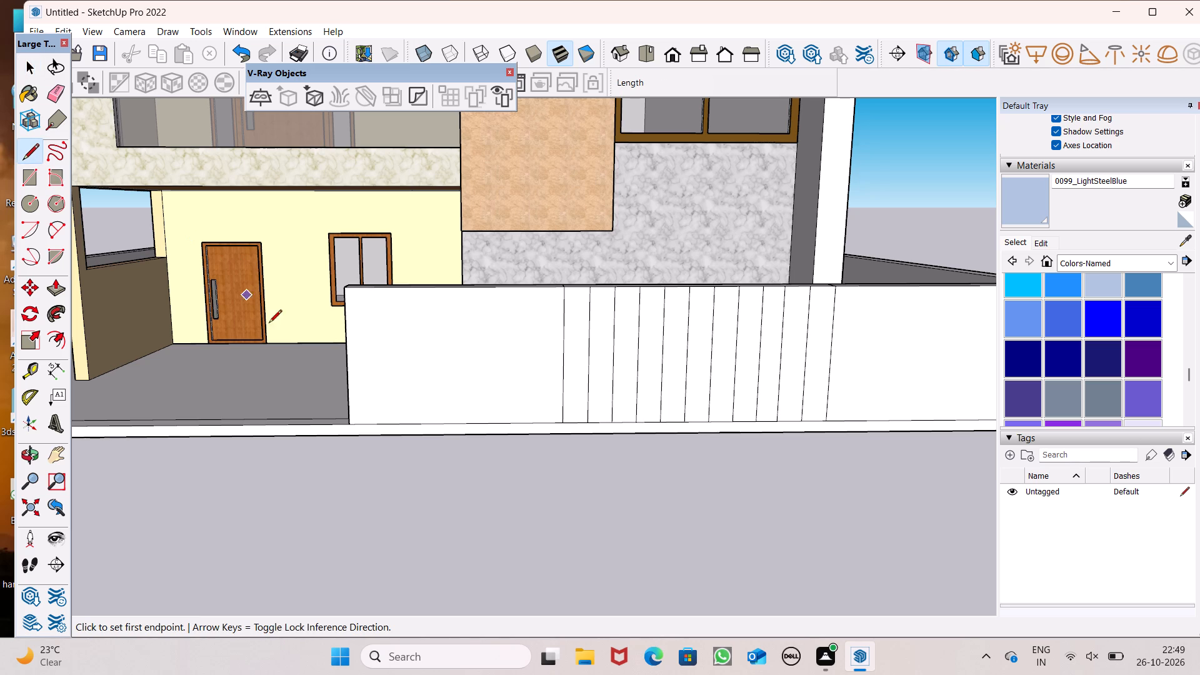
pyautogui.scroll(4, 428, 301)
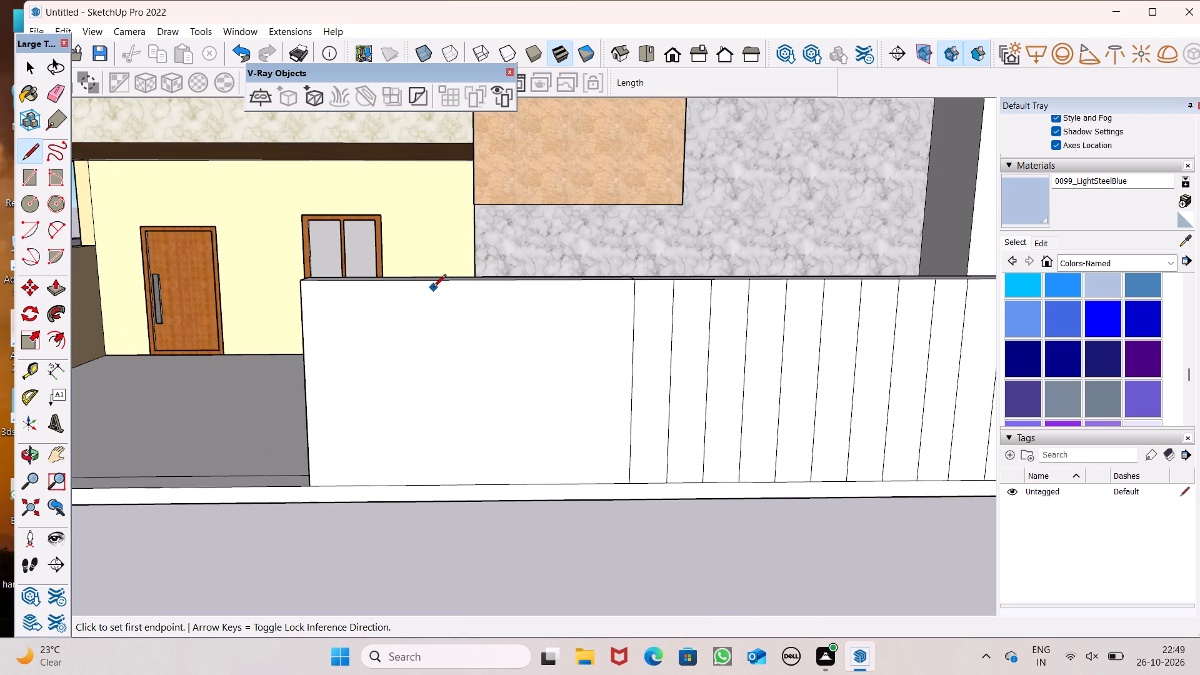
pyautogui.click(429, 282)
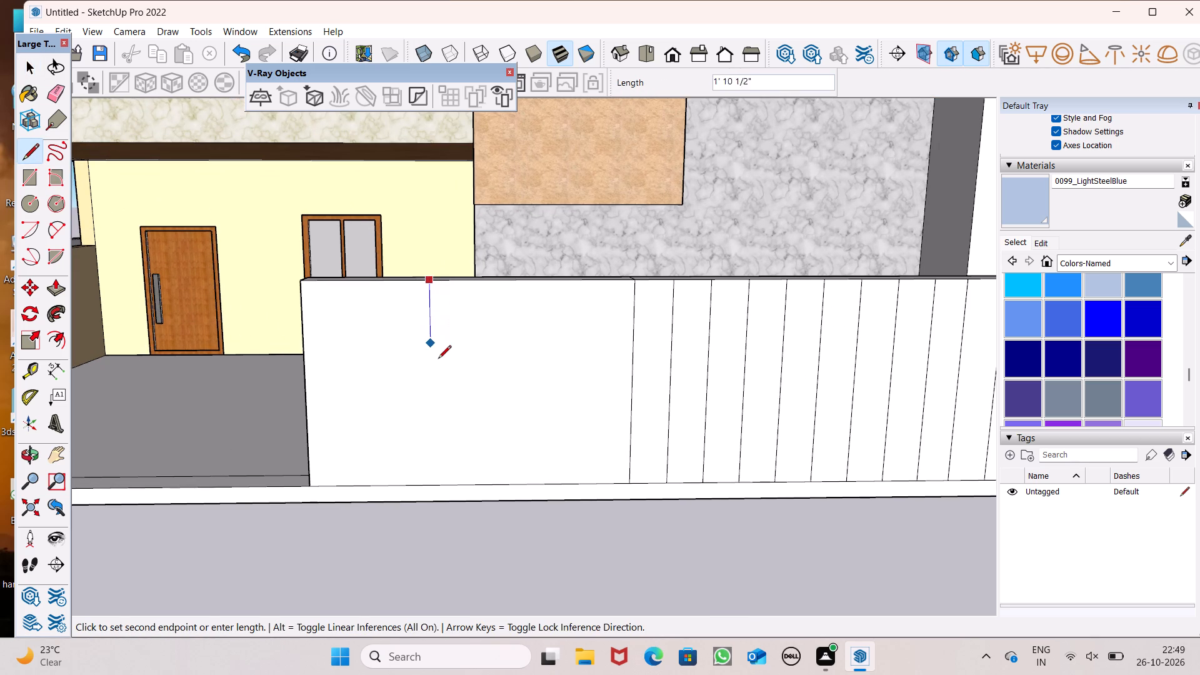
pyautogui.click(439, 425)
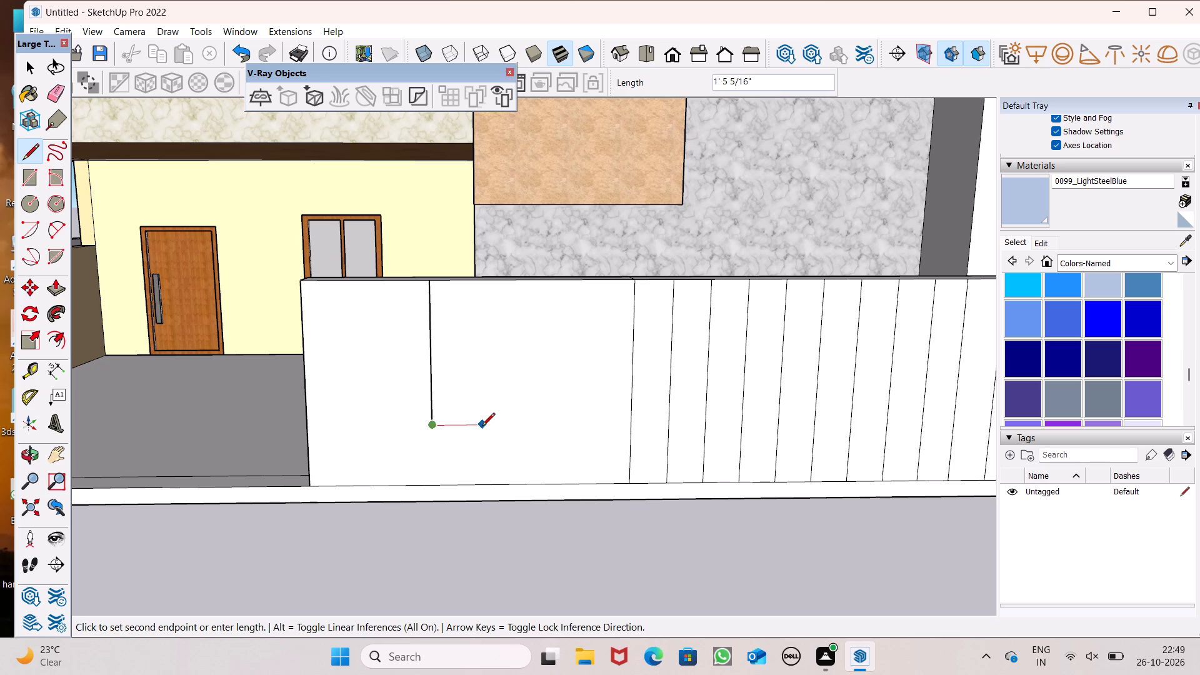
pyautogui.click(484, 426)
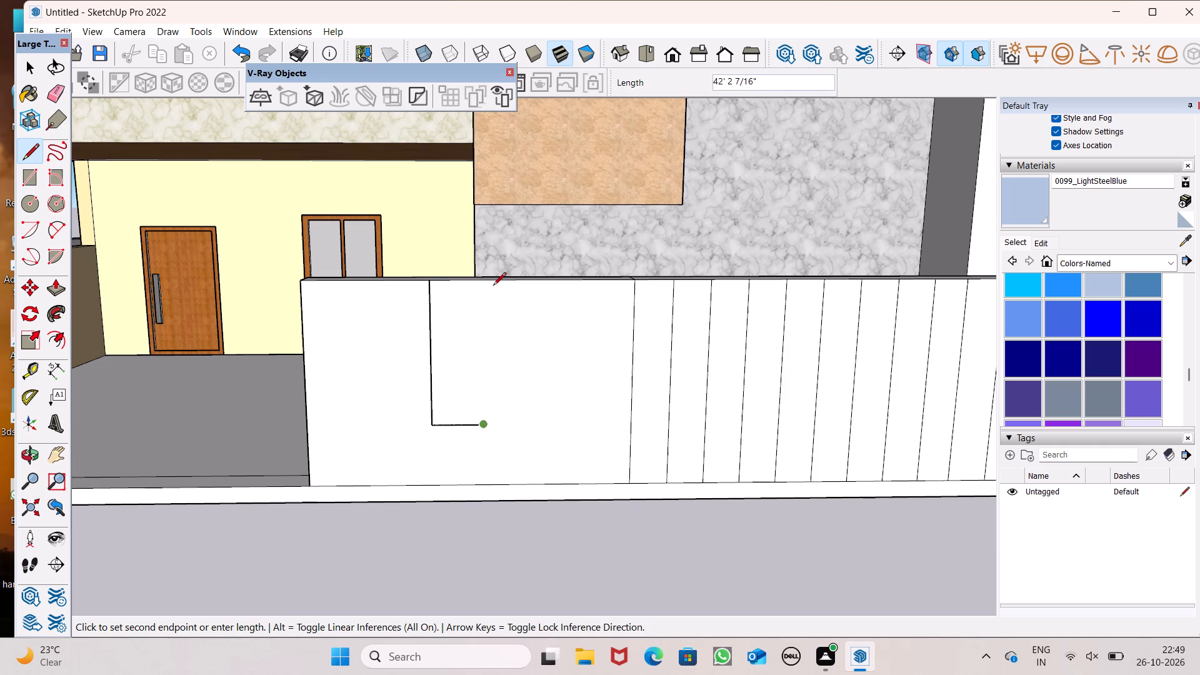
pyautogui.click(486, 284)
# Draw a matching narrow rectangle about 4' 2" deep from the top edge of the wall section on the tall column's side.
pyautogui.scroll(-6, 472, 383)
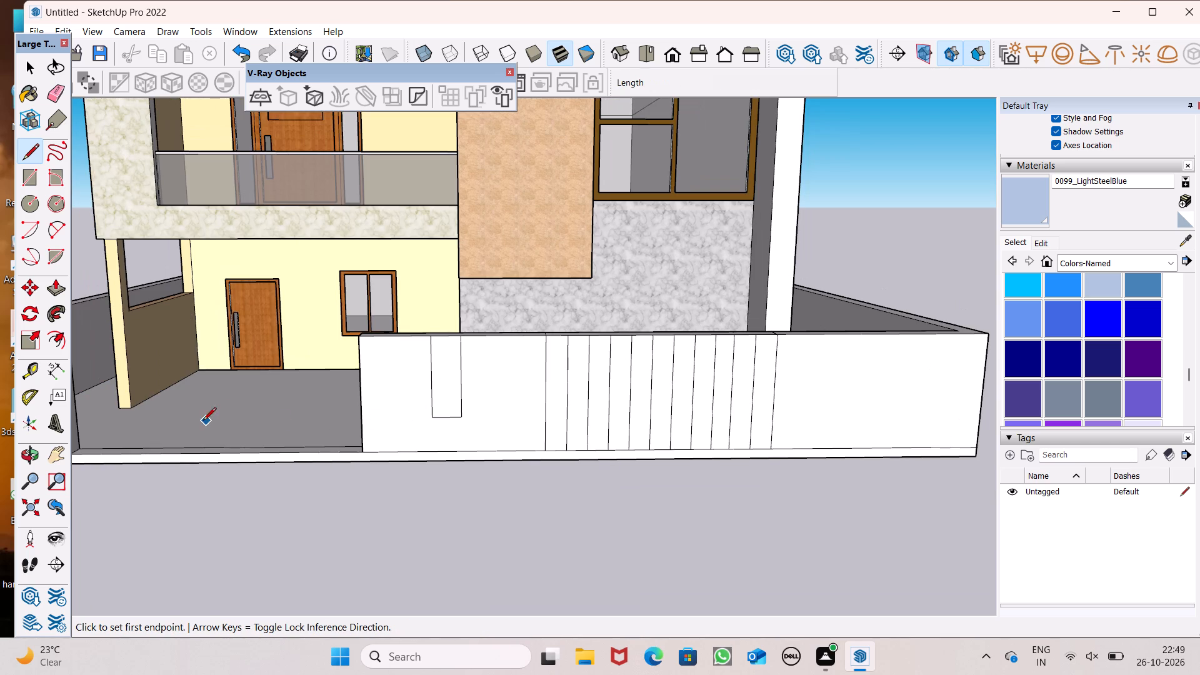
pyautogui.scroll(-3, 291, 437)
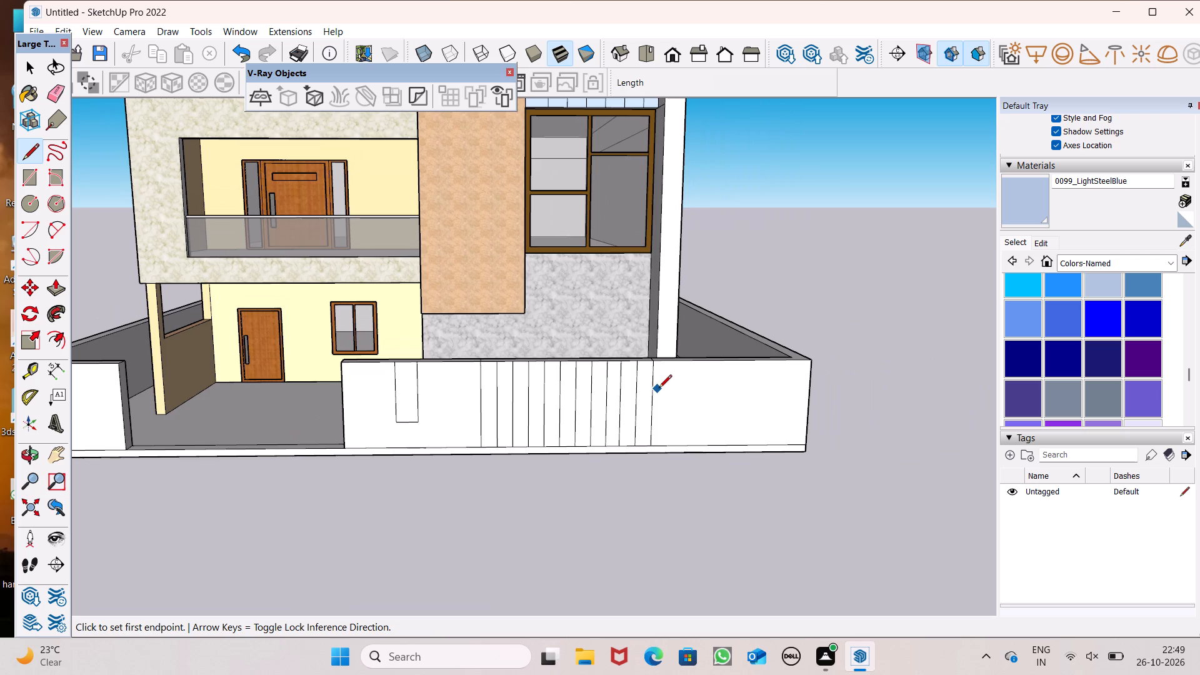
pyautogui.scroll(5, 671, 387)
pyautogui.scroll(4, 708, 351)
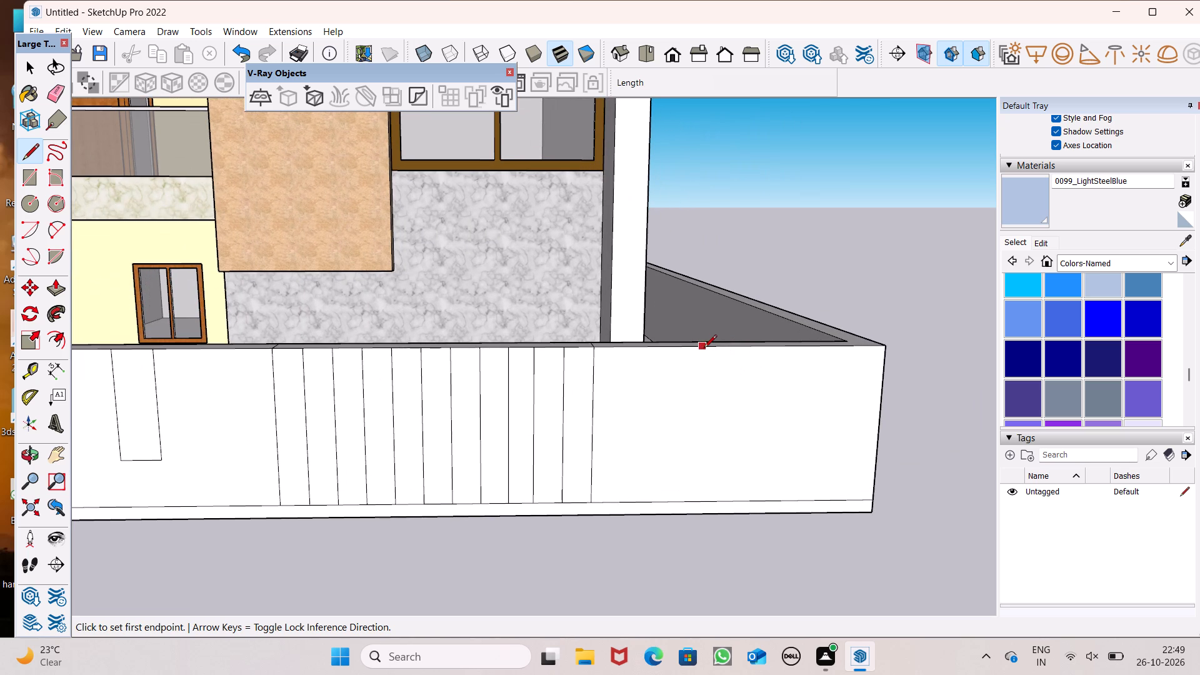
pyautogui.moveTo(708, 349); pyautogui.dragTo(708, 355)
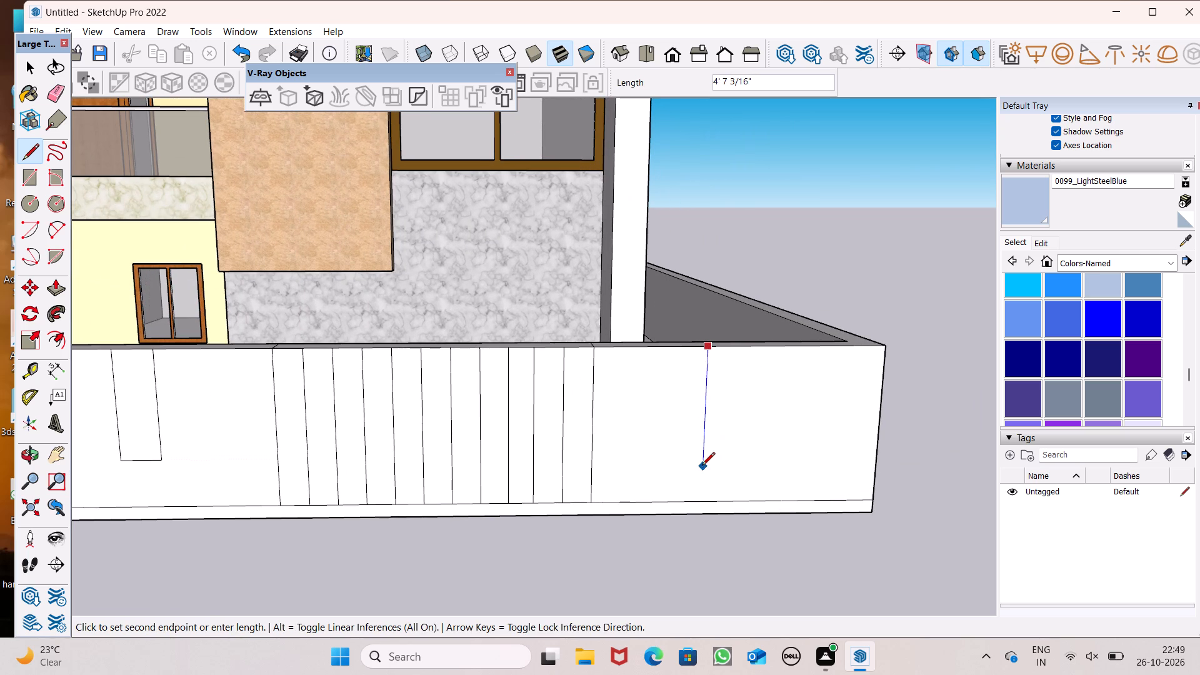
pyautogui.click(704, 461)
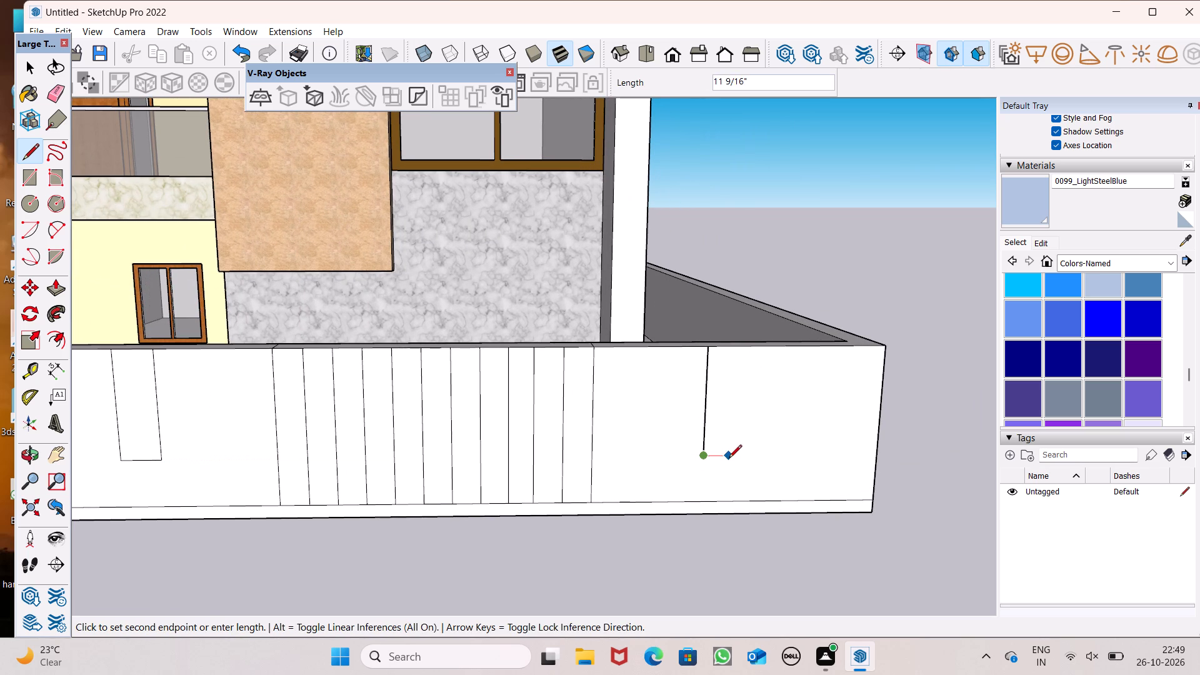
pyautogui.moveTo(744, 457); pyautogui.dragTo(744, 449)
pyautogui.click(751, 351)
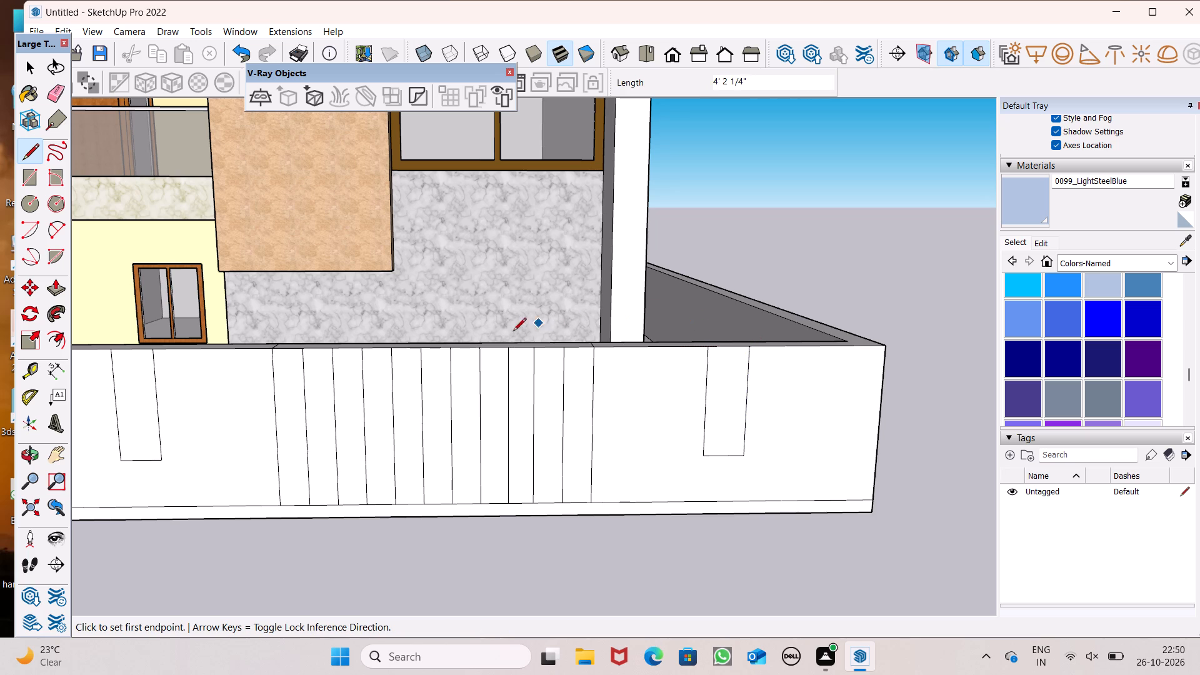
pyautogui.press('space')
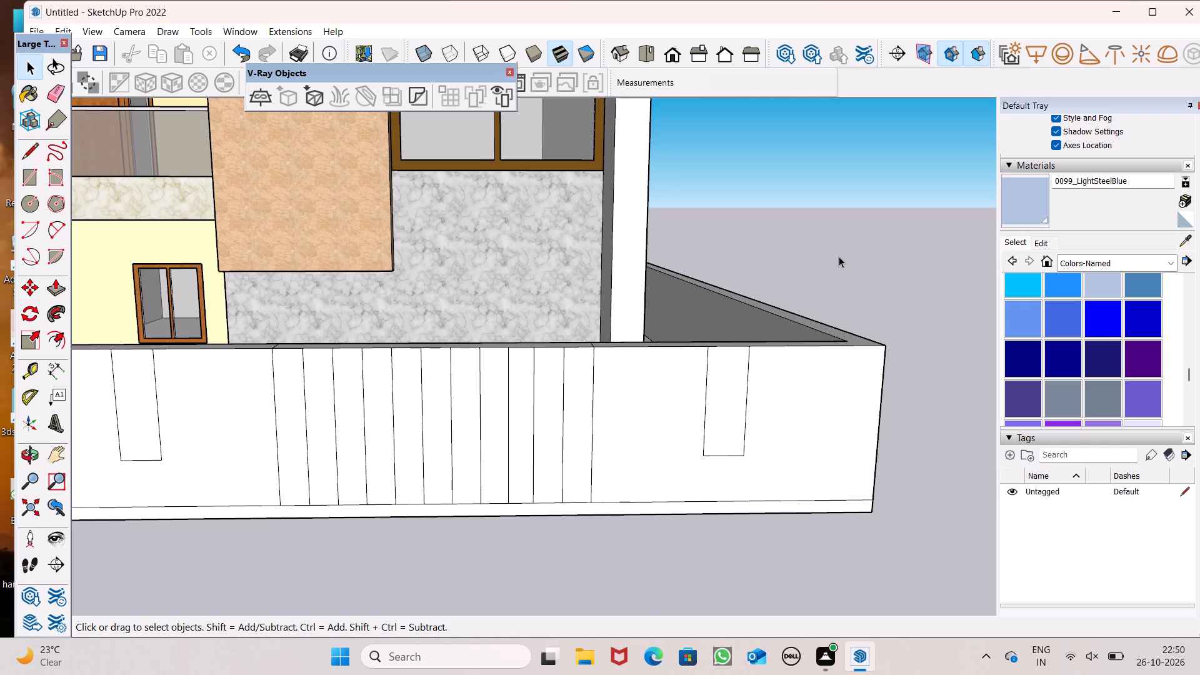
# Paint both narrow hanging panels on the front boundary wall with the named colour 0134_DimGray.
pyautogui.scroll(-3, 744, 257)
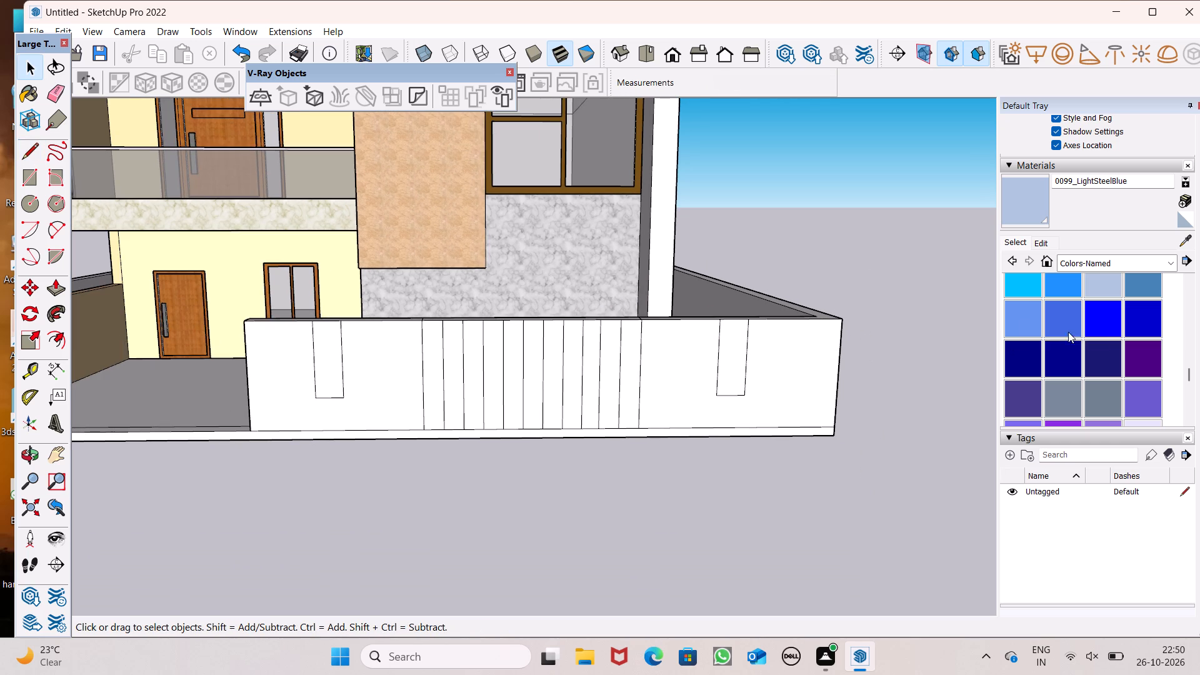
pyautogui.scroll(-4, 1071, 336)
pyautogui.click(1071, 341)
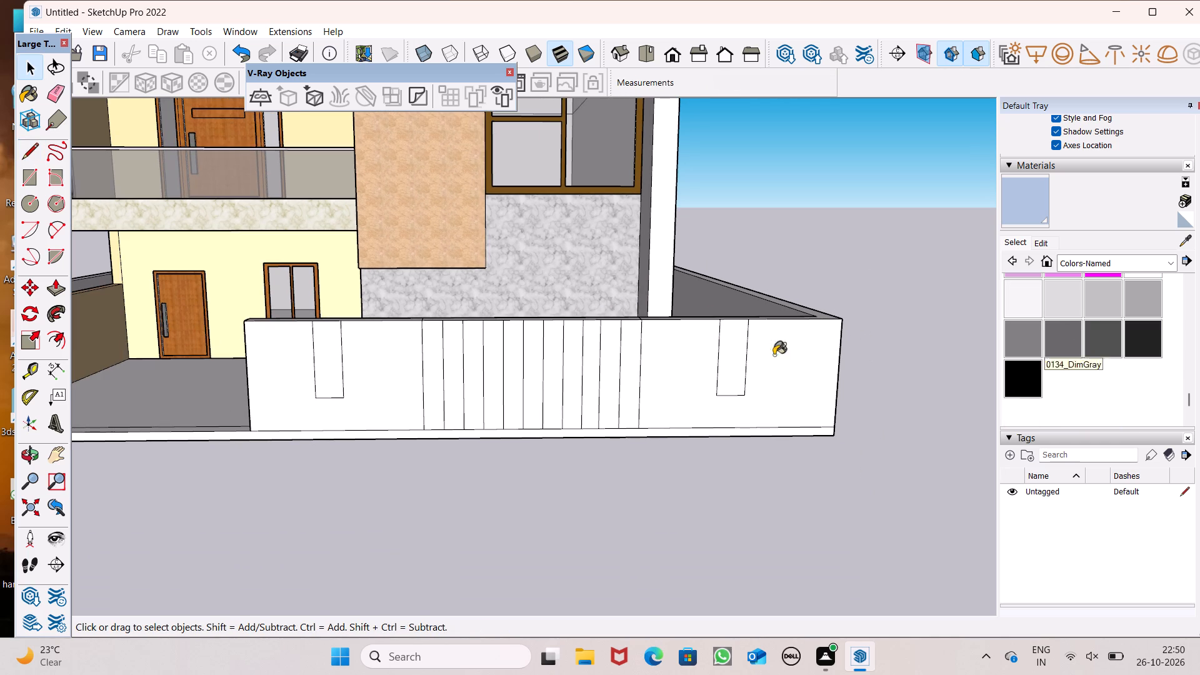
pyautogui.click(733, 361)
pyautogui.click(320, 366)
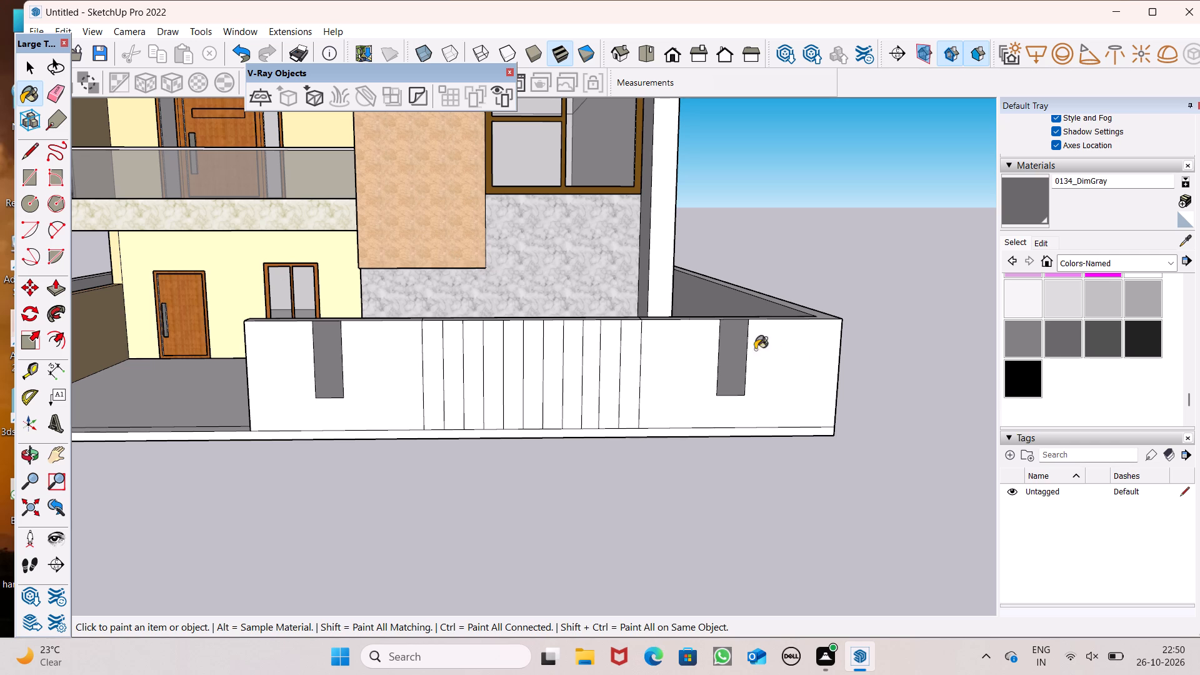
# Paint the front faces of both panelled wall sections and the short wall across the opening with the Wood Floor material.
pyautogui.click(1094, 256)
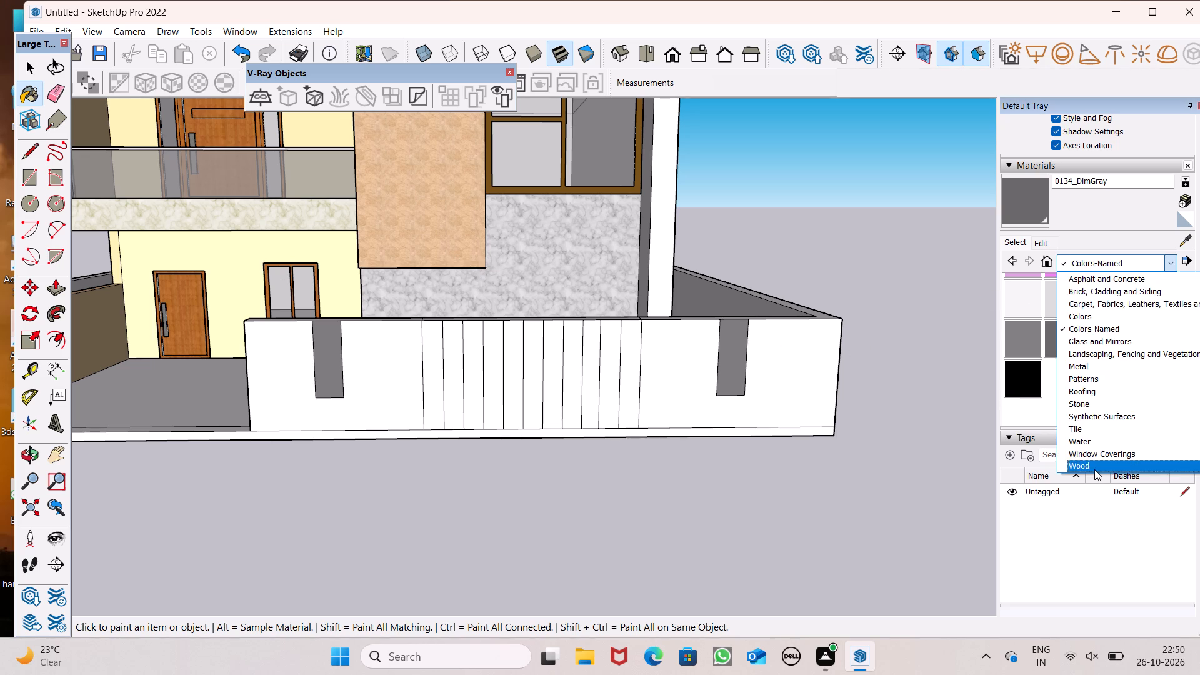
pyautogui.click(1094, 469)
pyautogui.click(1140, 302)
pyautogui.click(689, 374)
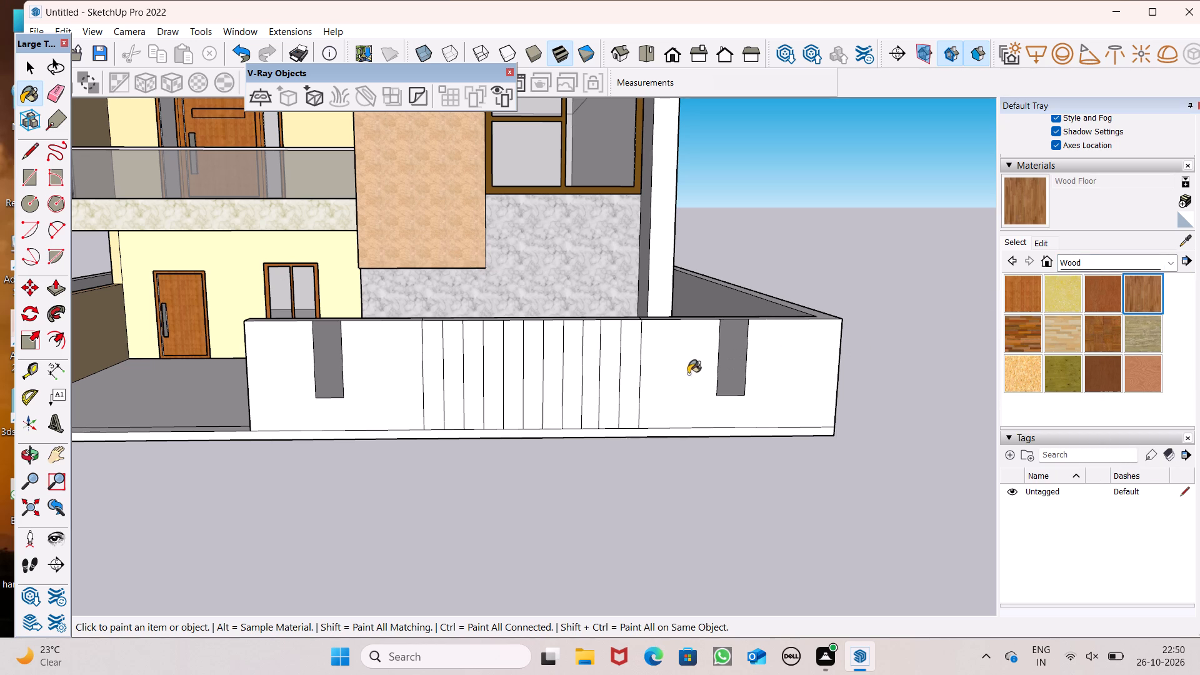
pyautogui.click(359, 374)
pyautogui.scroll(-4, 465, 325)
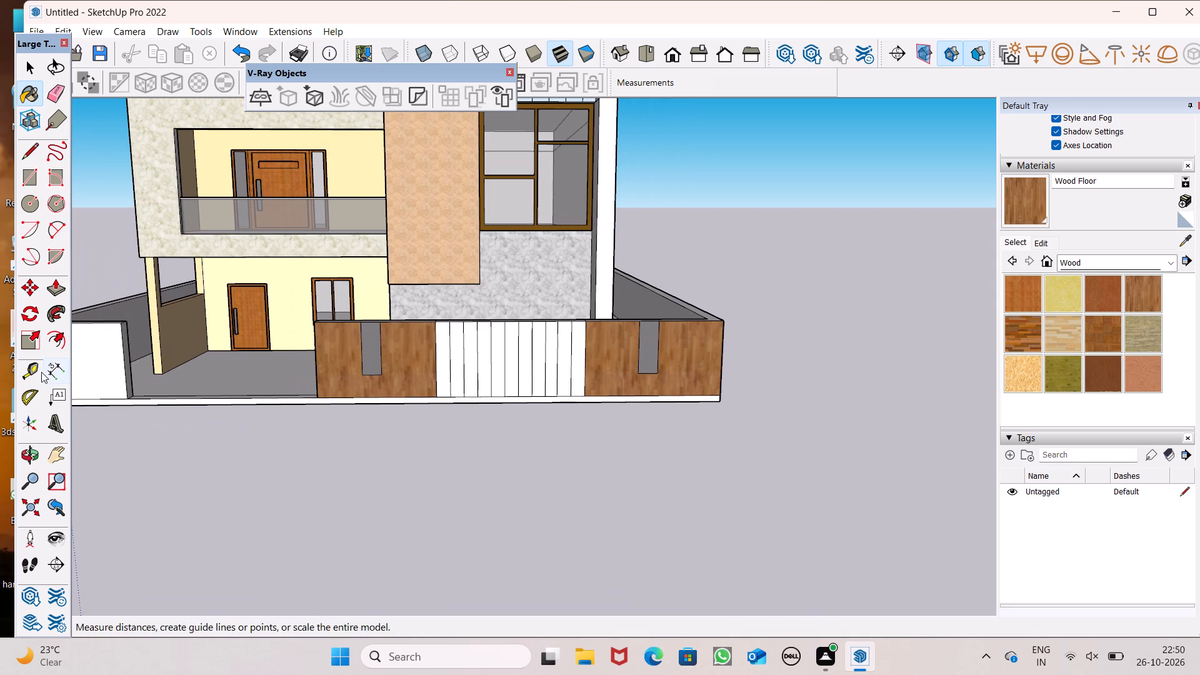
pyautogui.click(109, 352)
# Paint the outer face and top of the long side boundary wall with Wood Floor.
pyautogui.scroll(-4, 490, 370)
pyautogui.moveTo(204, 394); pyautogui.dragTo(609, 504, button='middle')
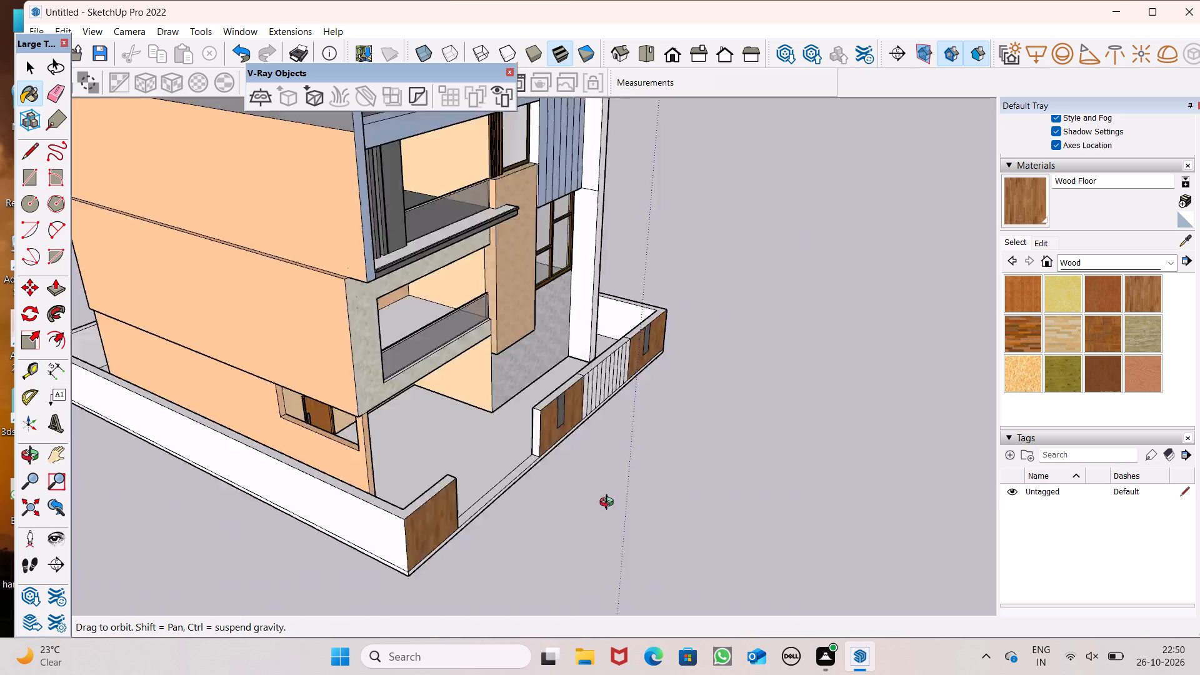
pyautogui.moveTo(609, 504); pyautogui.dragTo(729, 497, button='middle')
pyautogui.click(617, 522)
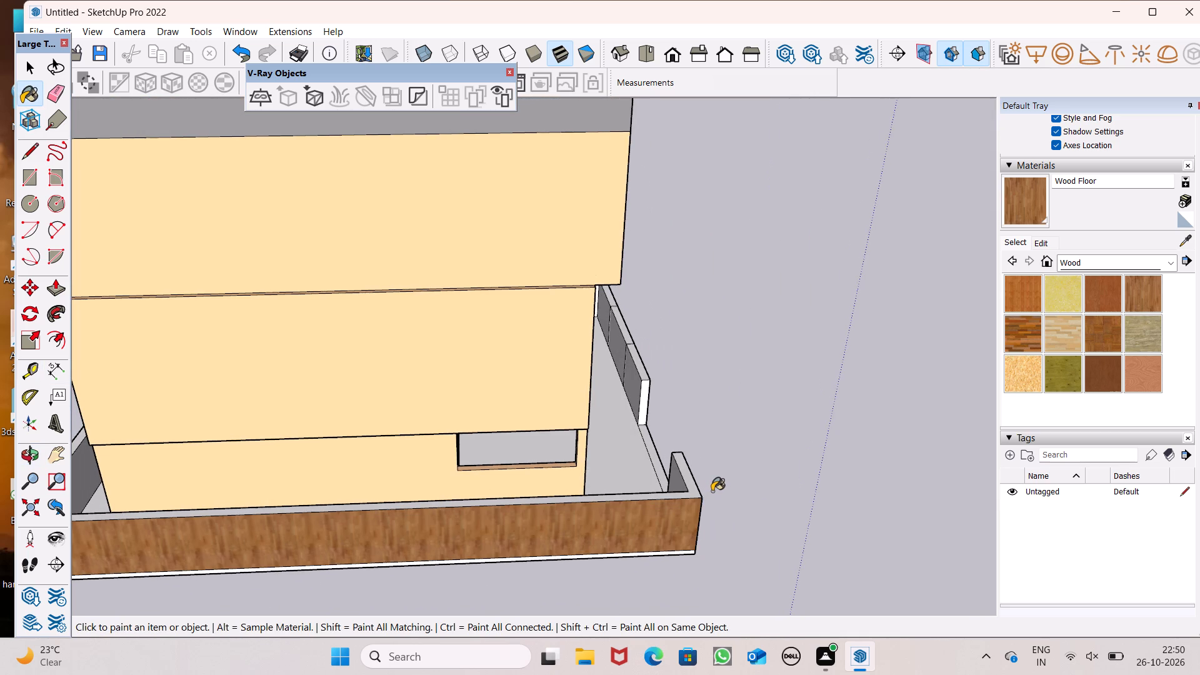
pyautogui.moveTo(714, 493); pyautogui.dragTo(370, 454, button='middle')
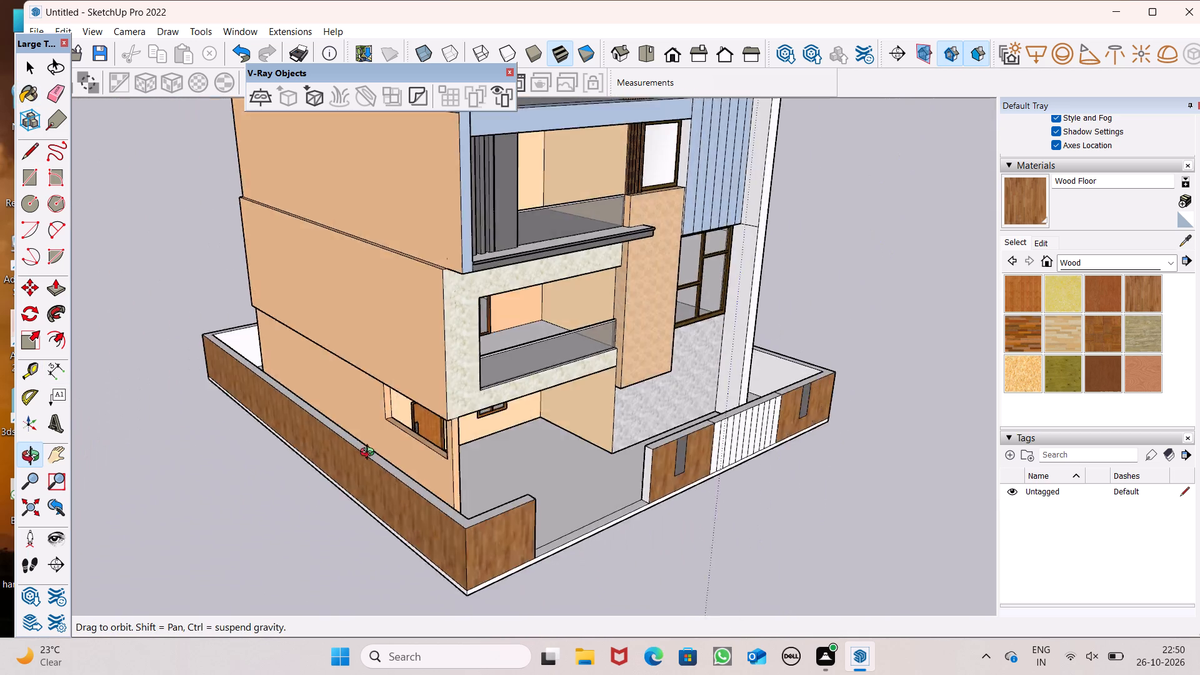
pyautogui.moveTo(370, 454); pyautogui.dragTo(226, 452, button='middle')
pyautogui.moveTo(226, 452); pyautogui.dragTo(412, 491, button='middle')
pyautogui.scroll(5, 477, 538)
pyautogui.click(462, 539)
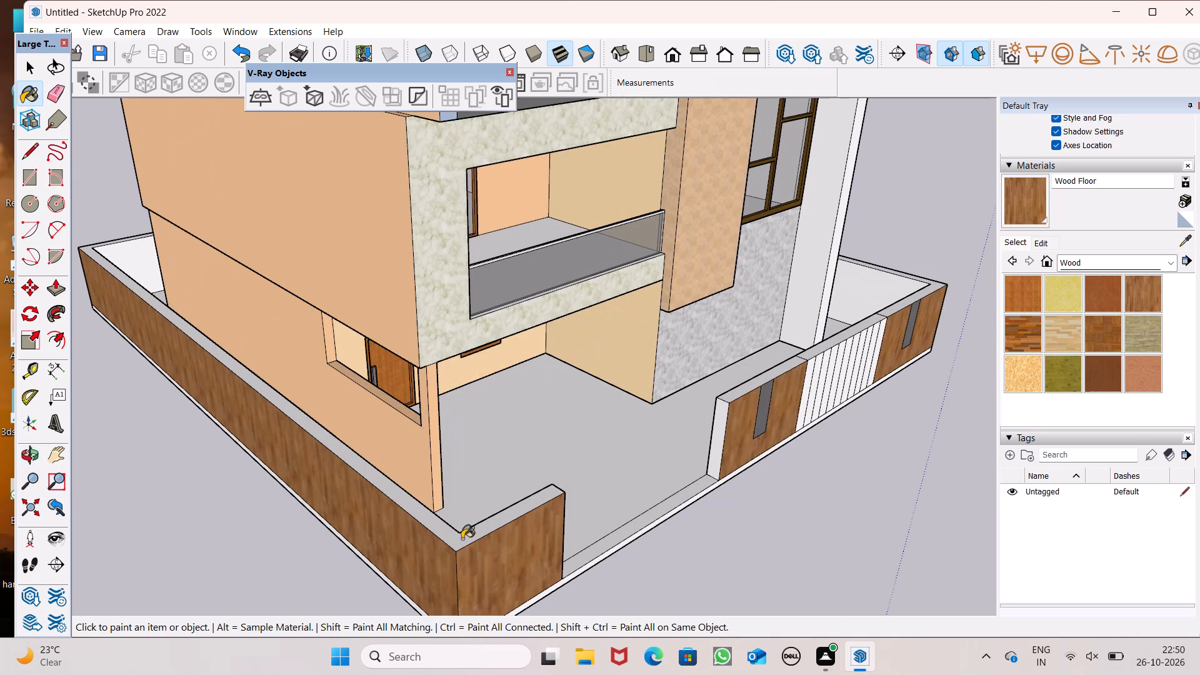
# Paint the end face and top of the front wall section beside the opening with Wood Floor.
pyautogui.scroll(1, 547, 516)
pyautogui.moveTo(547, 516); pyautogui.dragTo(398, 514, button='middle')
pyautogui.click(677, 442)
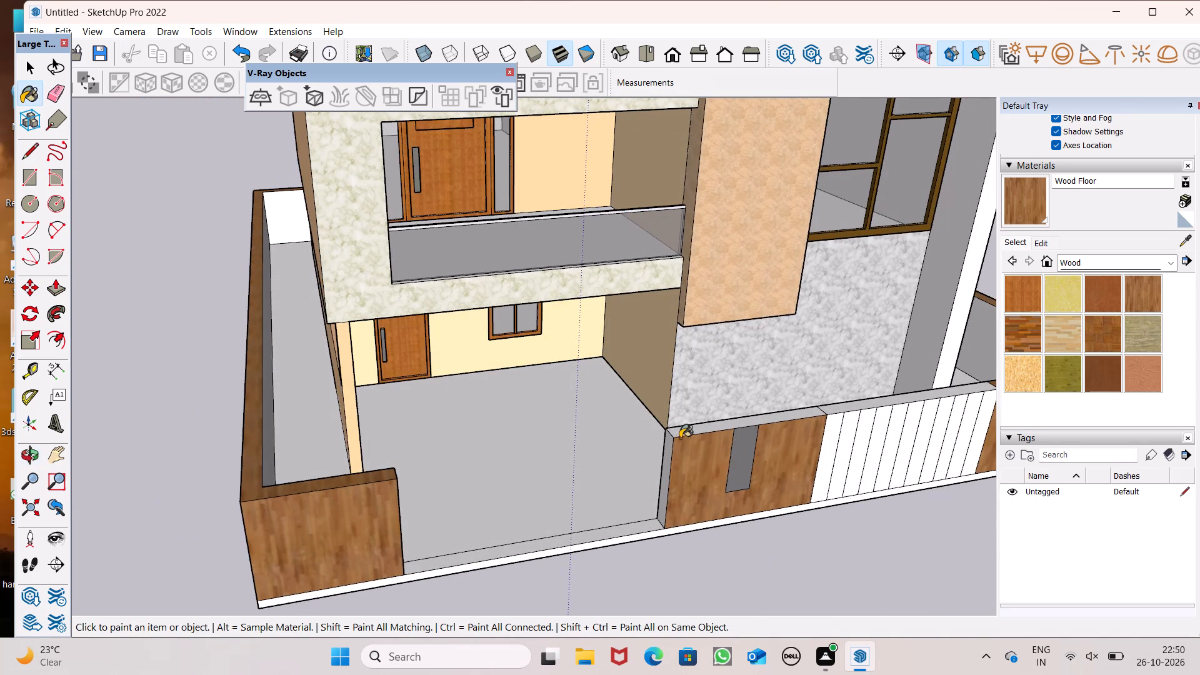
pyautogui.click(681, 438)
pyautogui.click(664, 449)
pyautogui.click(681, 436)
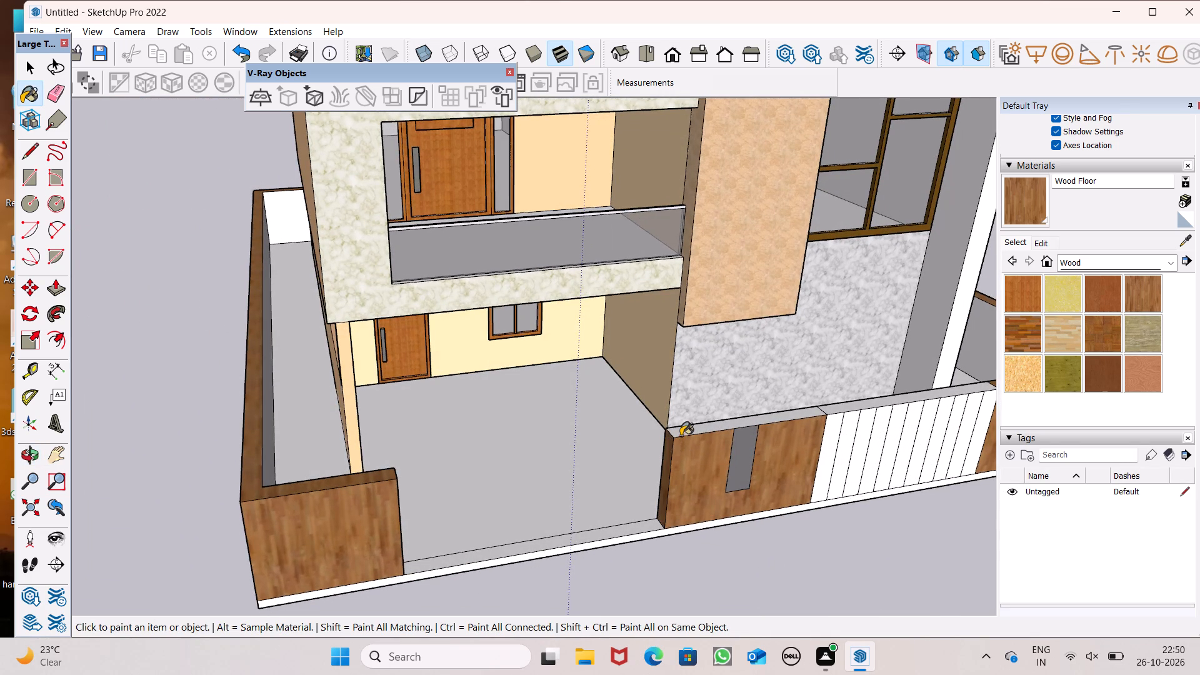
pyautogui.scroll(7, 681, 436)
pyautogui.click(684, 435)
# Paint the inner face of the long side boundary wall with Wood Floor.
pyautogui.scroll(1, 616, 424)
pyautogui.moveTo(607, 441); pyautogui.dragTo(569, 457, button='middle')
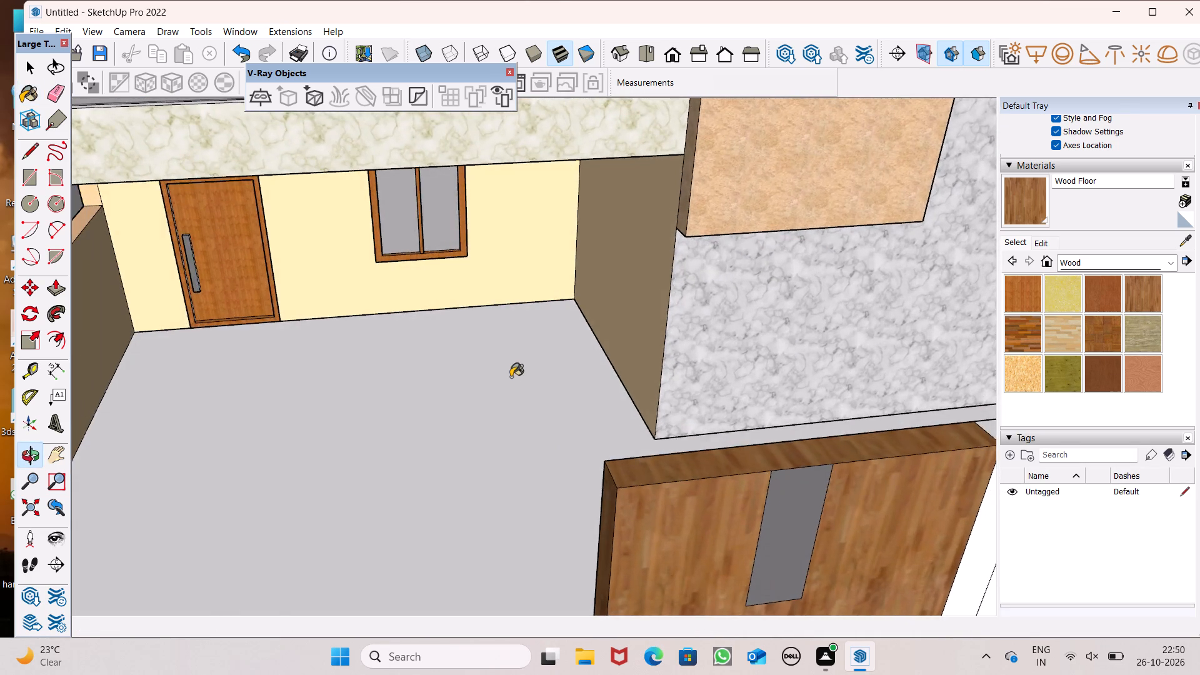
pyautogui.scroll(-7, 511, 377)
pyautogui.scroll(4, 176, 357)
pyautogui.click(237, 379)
# Paint the short front wall's front face and the adjoining side wall's outer face with Wood Fence with Lattice from the landscaping and fencing materials.
pyautogui.scroll(1, 279, 357)
pyautogui.moveTo(279, 356); pyautogui.dragTo(275, 241, button='middle')
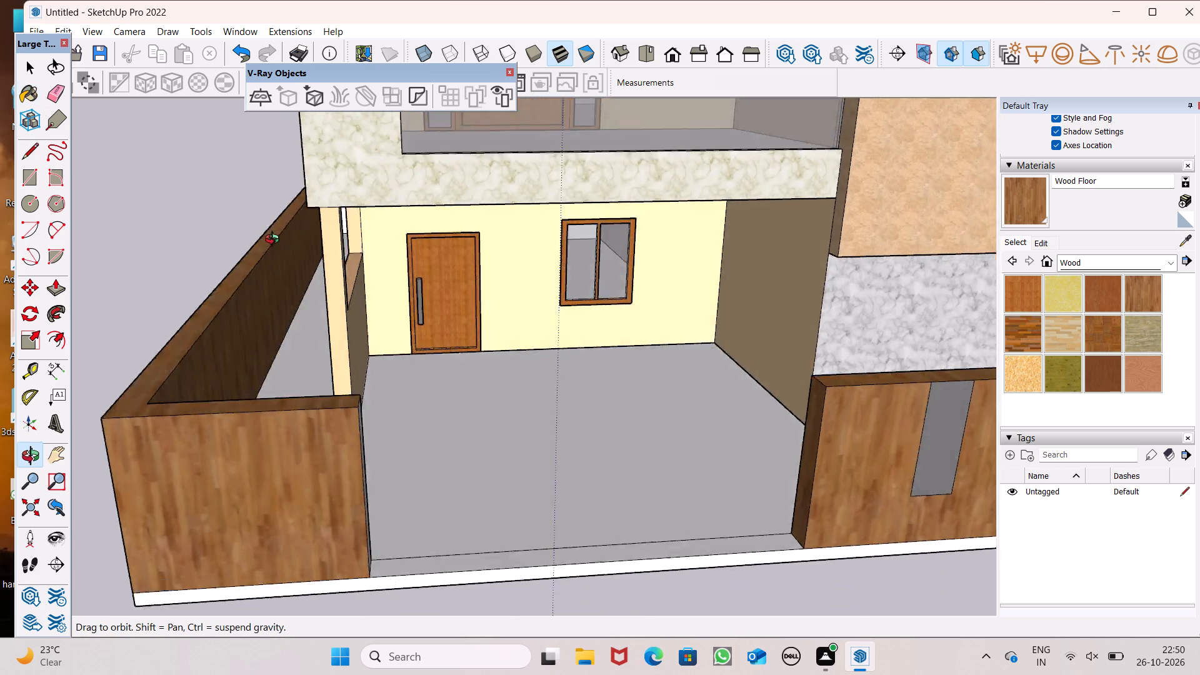
pyautogui.moveTo(275, 241); pyautogui.dragTo(338, 269, button='middle')
pyautogui.click(1112, 261)
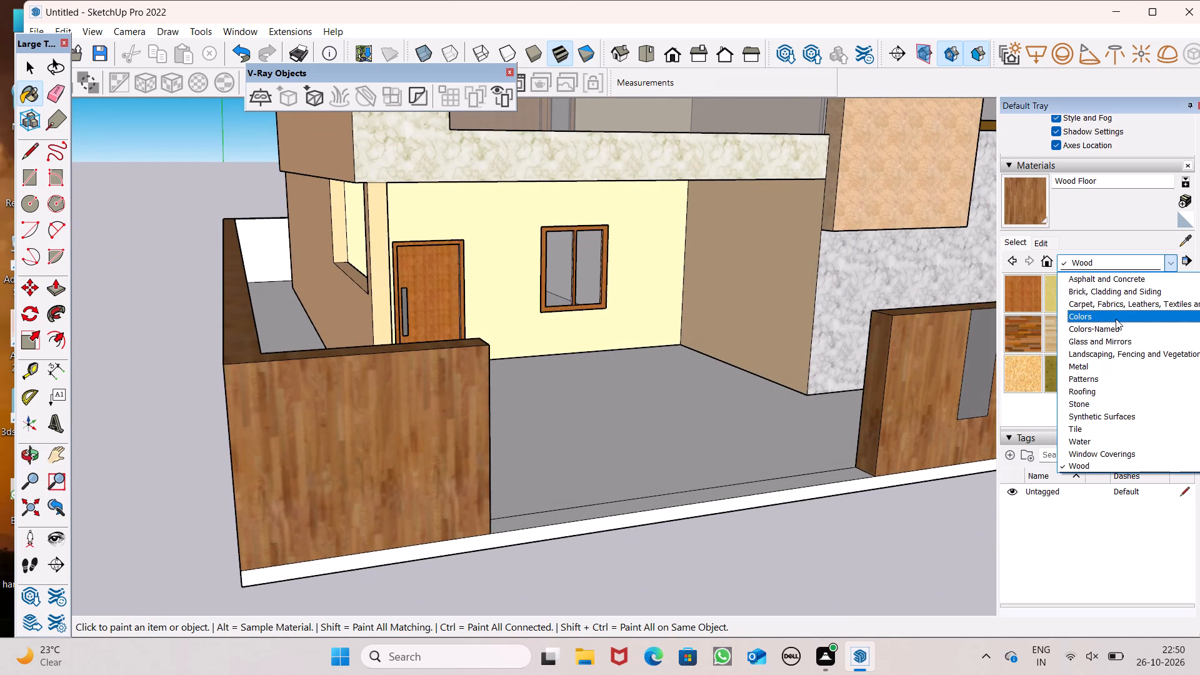
pyautogui.click(1132, 354)
pyautogui.scroll(-1, 1133, 357)
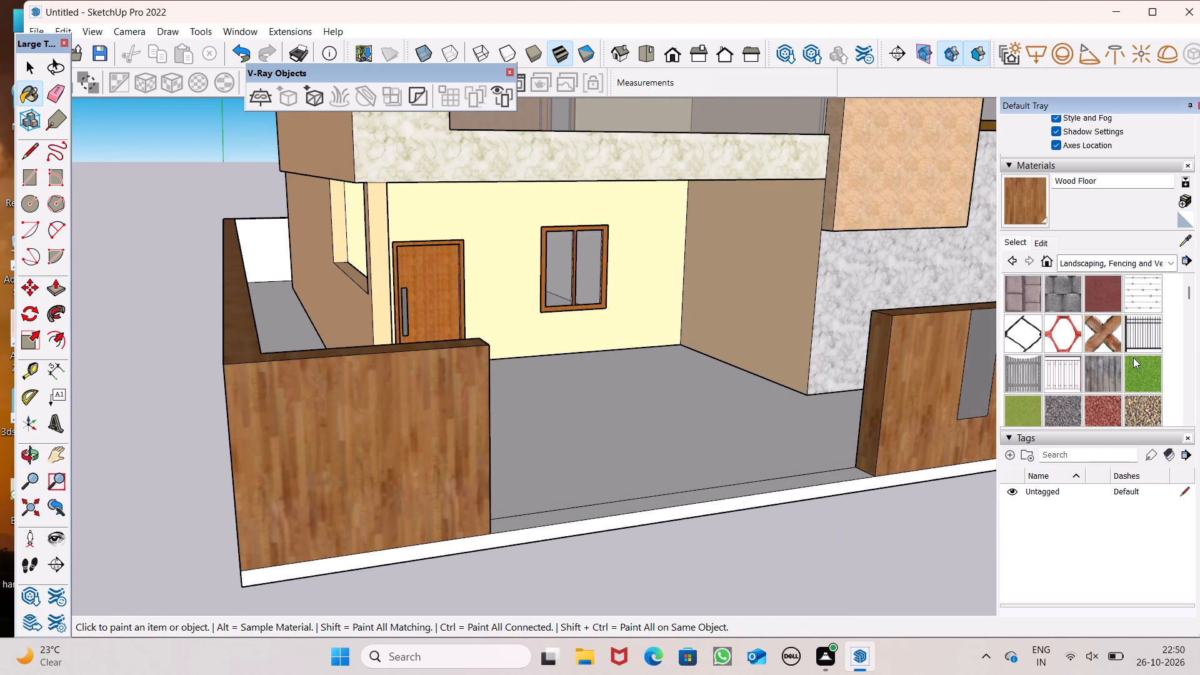
pyautogui.scroll(-4, 1133, 357)
pyautogui.scroll(1, 1133, 357)
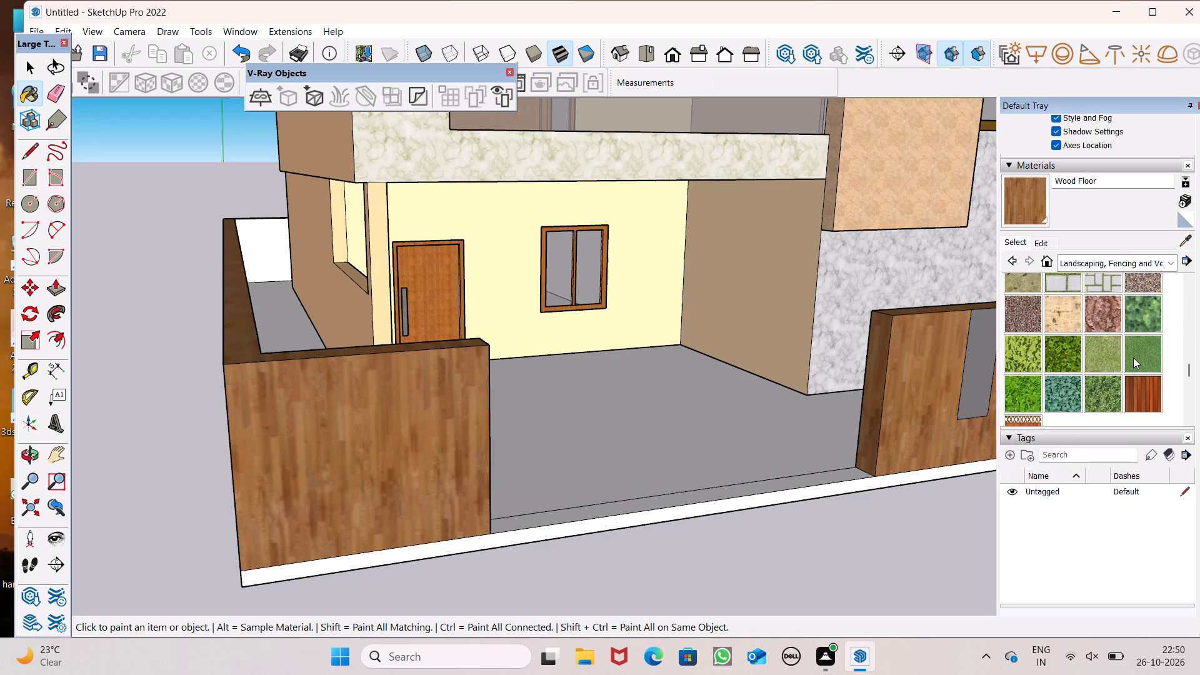
pyautogui.scroll(-1, 1133, 357)
pyautogui.click(1004, 364)
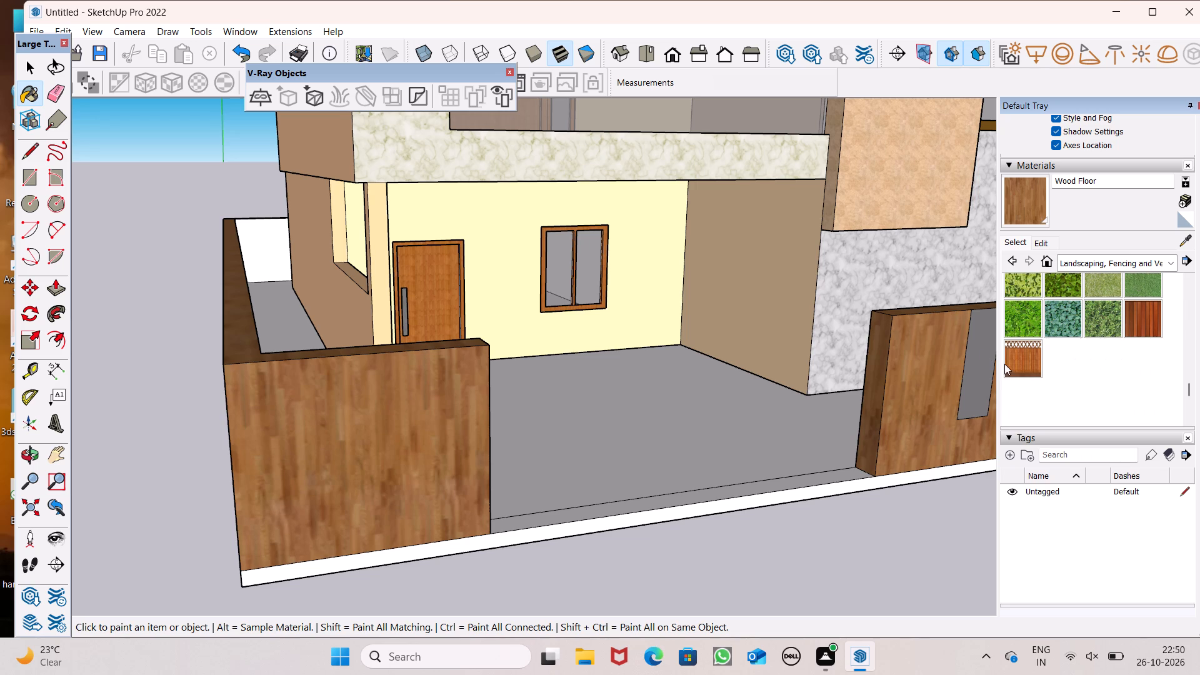
pyautogui.click(1009, 364)
pyautogui.click(384, 419)
pyautogui.moveTo(346, 441); pyautogui.dragTo(358, 447, button='middle')
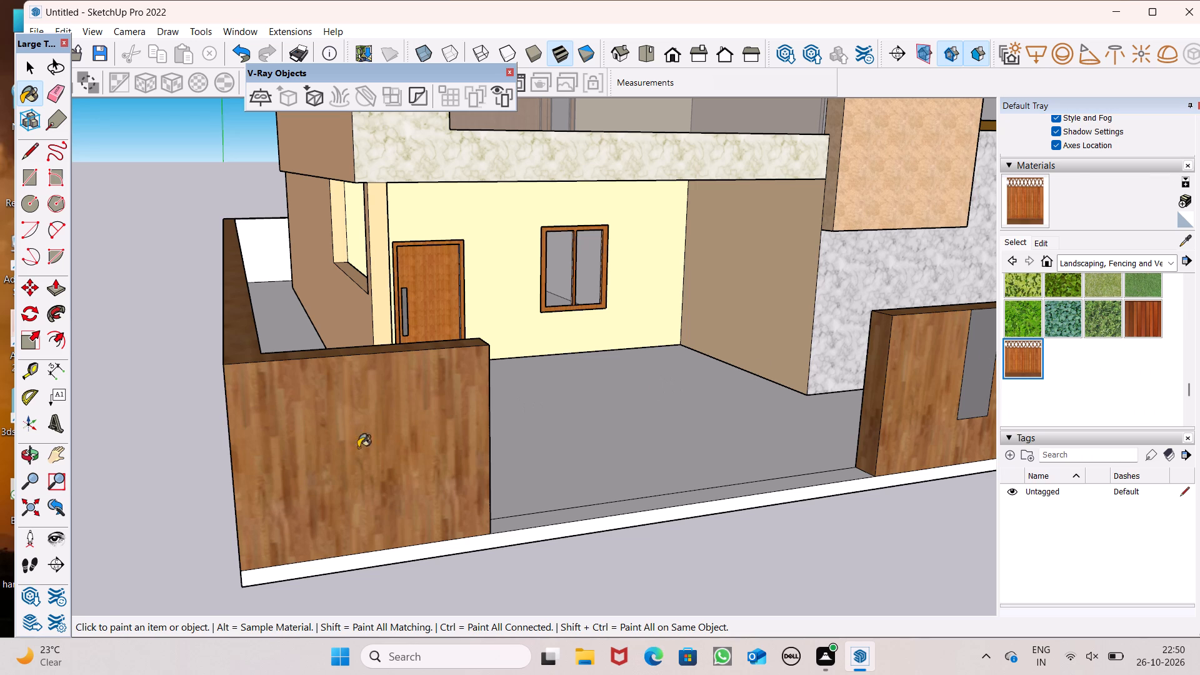
pyautogui.moveTo(358, 447); pyautogui.dragTo(466, 450, button='middle')
pyautogui.click(338, 441)
# Apply Wood Fence with Lattice to the top and inner face of the long side boundary wall.
pyautogui.moveTo(434, 466); pyautogui.dragTo(479, 511, button='middle')
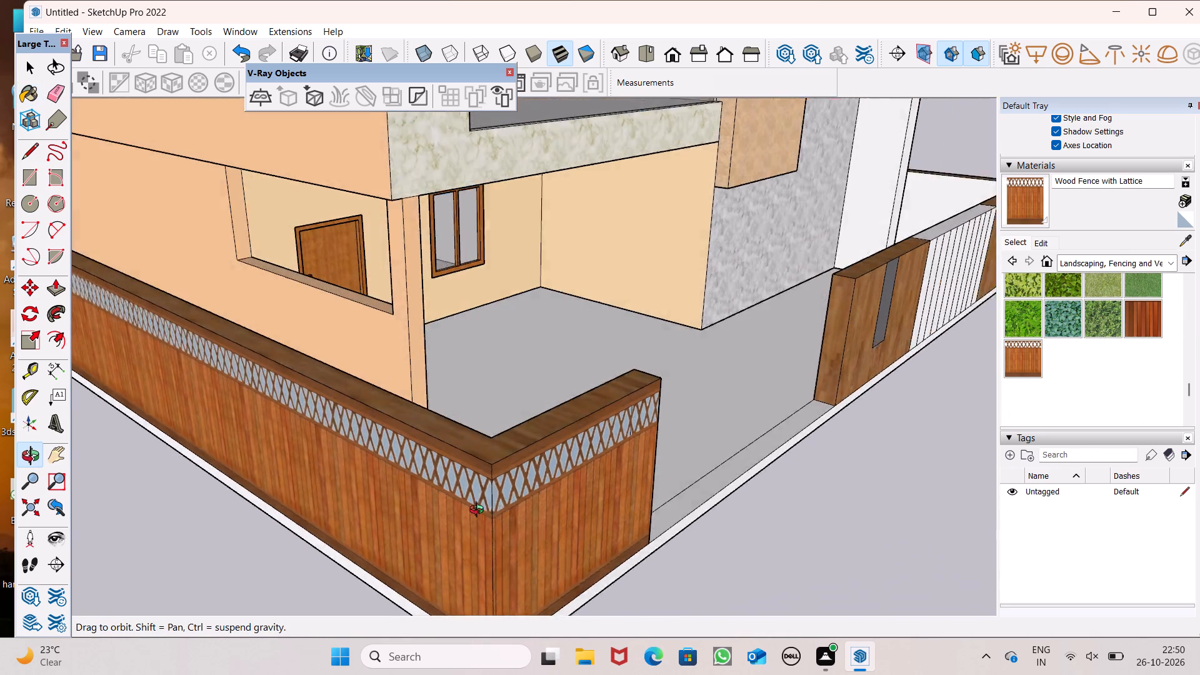
pyautogui.moveTo(479, 511); pyautogui.dragTo(362, 532, button='middle')
pyautogui.scroll(1, 548, 534)
pyautogui.click(344, 452)
pyautogui.moveTo(546, 454); pyautogui.dragTo(131, 467, button='middle')
pyautogui.click(249, 263)
# Paint the short front wall's end face at the opening and its inner face with Wood Fence with Lattice.
pyautogui.scroll(6, 270, 303)
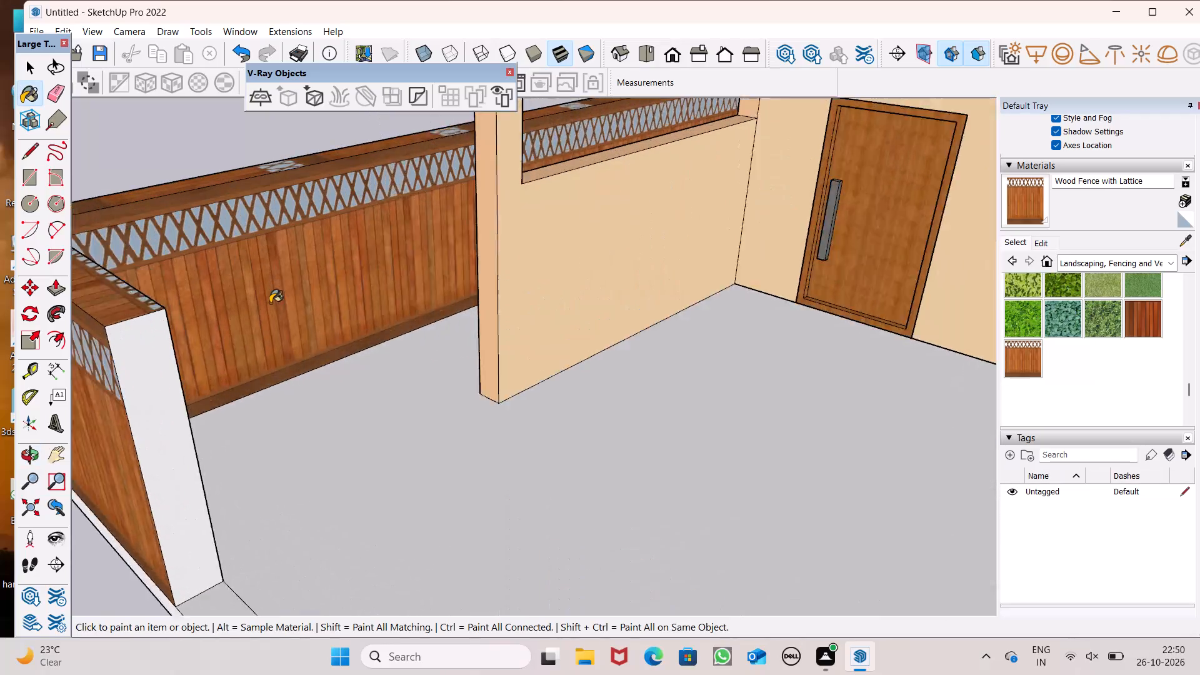
pyautogui.scroll(1, 270, 303)
pyautogui.moveTo(301, 382); pyautogui.dragTo(54, 449, button='middle')
pyautogui.click(97, 218)
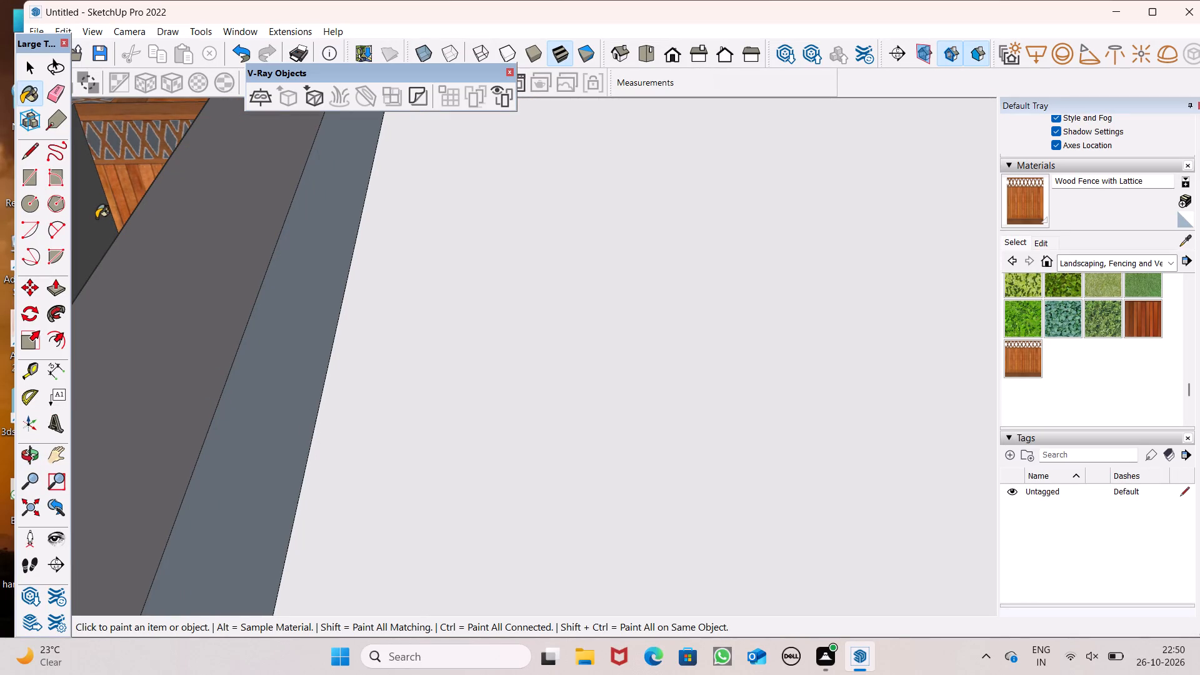
pyautogui.scroll(1, 113, 269)
pyautogui.moveTo(114, 269); pyautogui.dragTo(545, 272, button='middle')
pyautogui.scroll(-12, 642, 224)
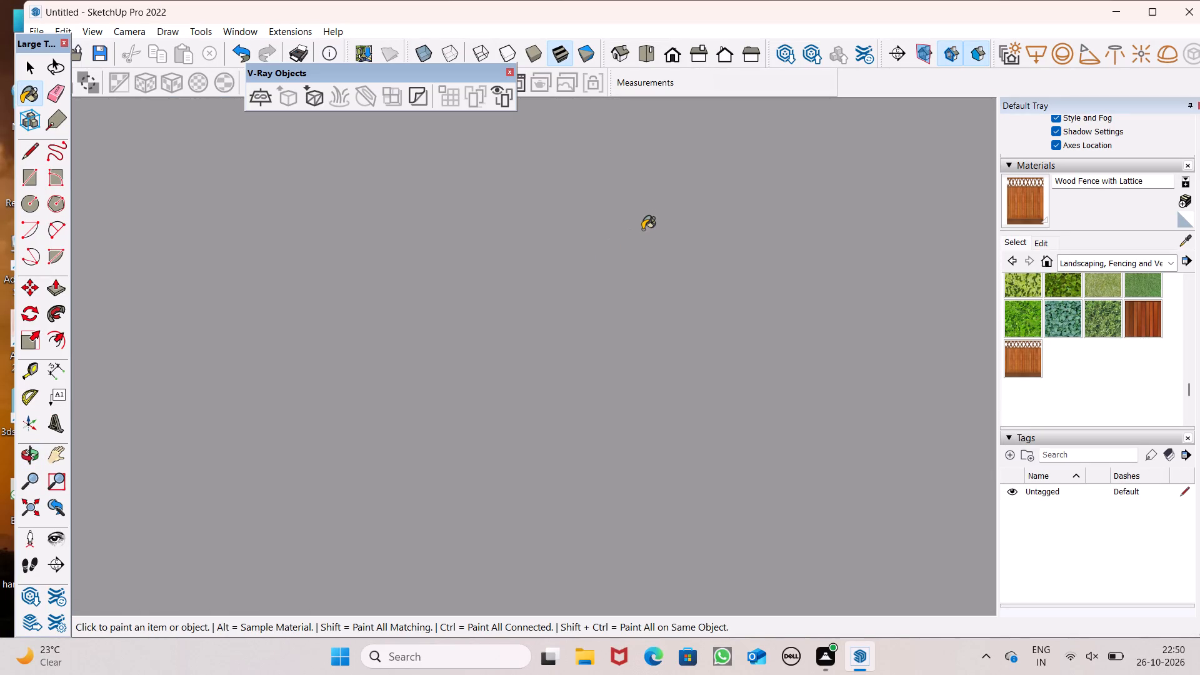
pyautogui.scroll(-4, 642, 229)
pyautogui.scroll(-19, 629, 290)
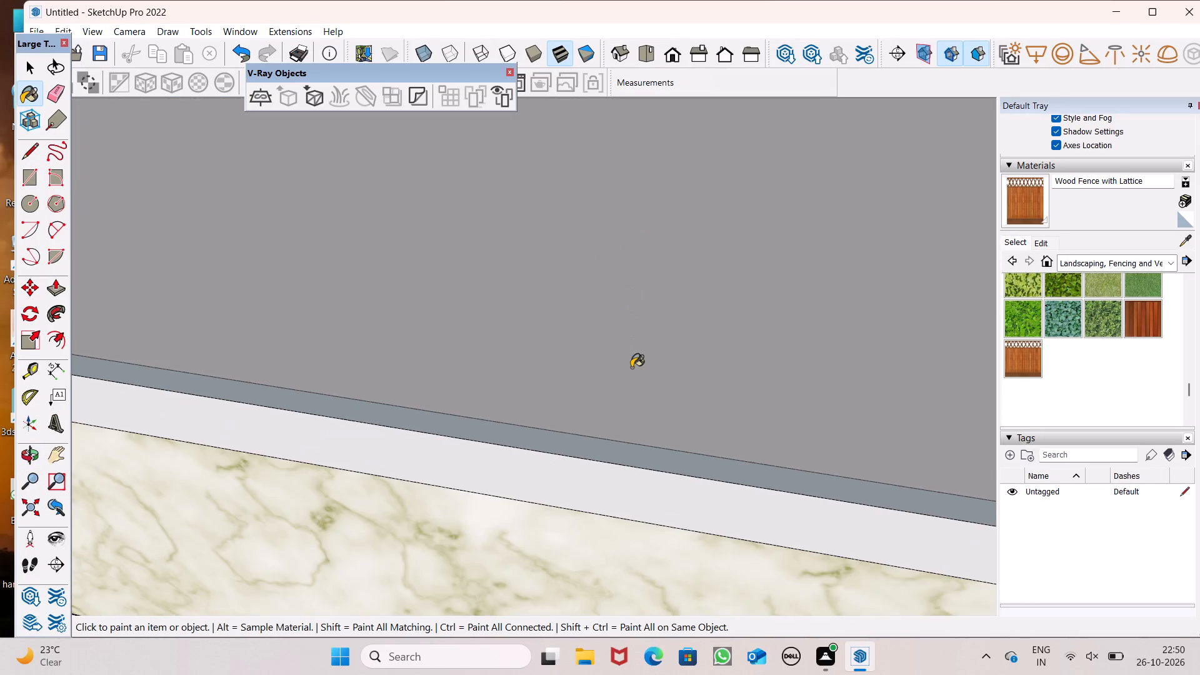
pyautogui.scroll(-3, 632, 371)
pyautogui.scroll(1, 632, 371)
pyautogui.scroll(-10, 632, 371)
pyautogui.scroll(-19, 603, 313)
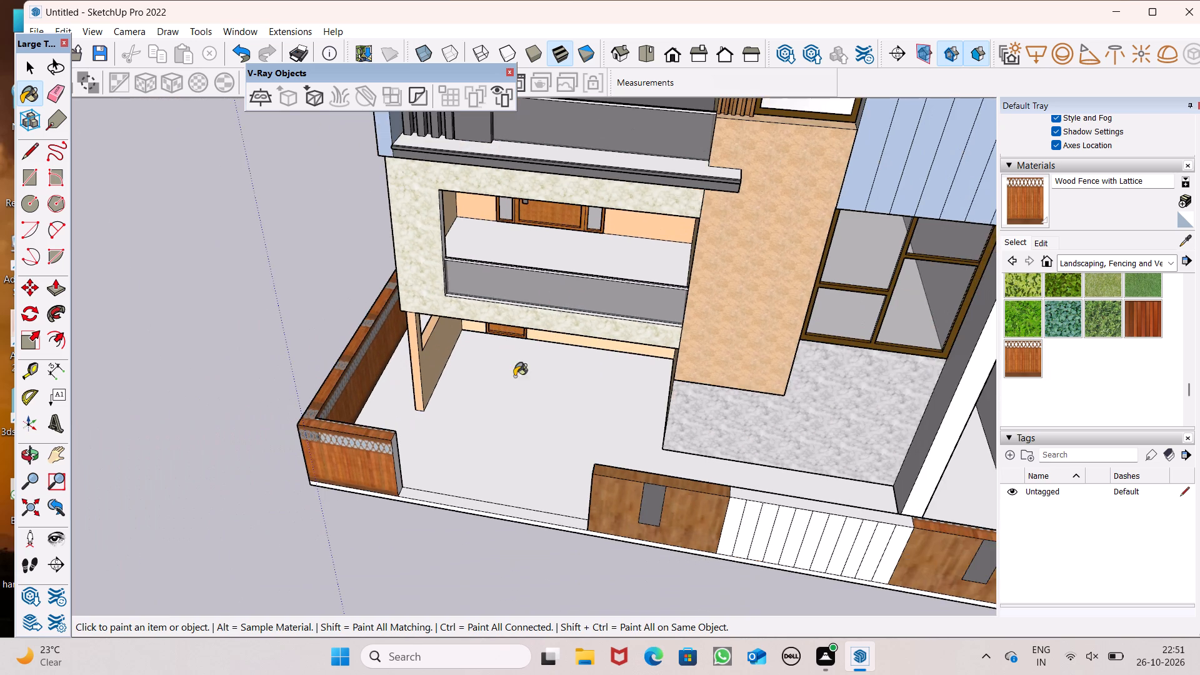
pyautogui.moveTo(474, 443); pyautogui.dragTo(41, 356, button='middle')
pyautogui.scroll(5, 247, 354)
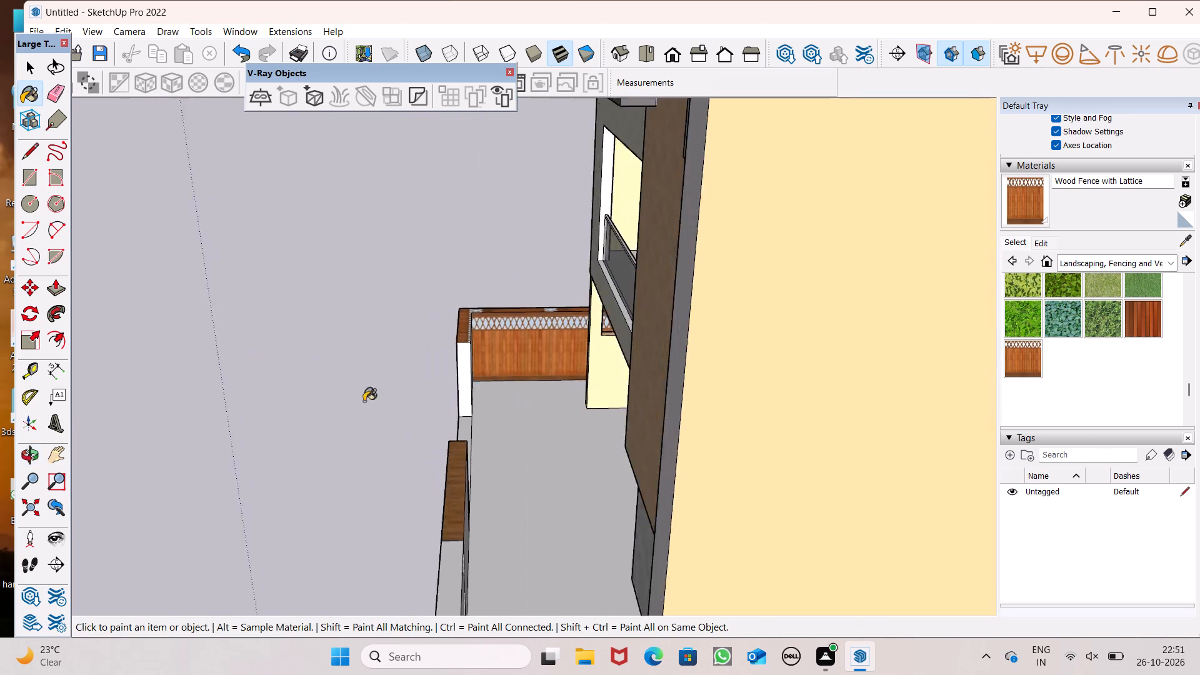
pyautogui.scroll(3, 364, 401)
pyautogui.scroll(8, 509, 356)
pyautogui.click(426, 342)
pyautogui.moveTo(491, 301); pyautogui.dragTo(482, 275, button='middle')
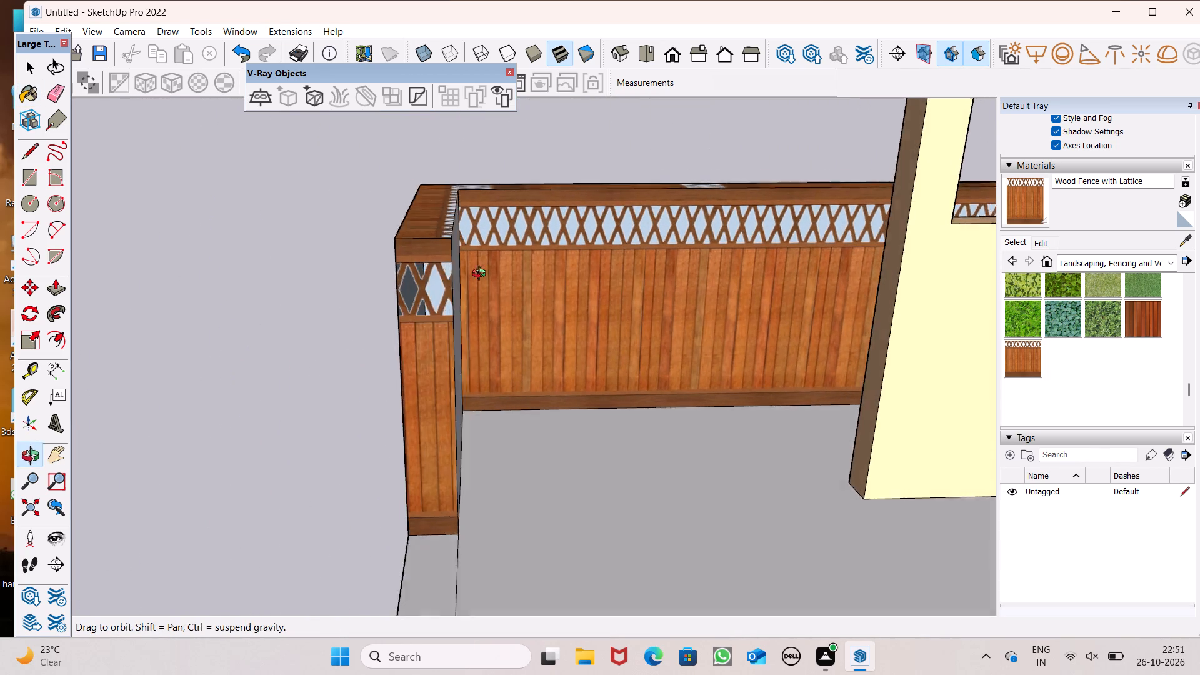
pyautogui.moveTo(482, 275); pyautogui.dragTo(417, 267, button='middle')
pyautogui.scroll(1, 417, 267)
pyautogui.click(437, 268)
# Paint the front, top and end faces of the panelled wall section beside the opening with Wood Fence with Lattice.
pyautogui.moveTo(427, 261); pyautogui.dragTo(739, 252, button='middle')
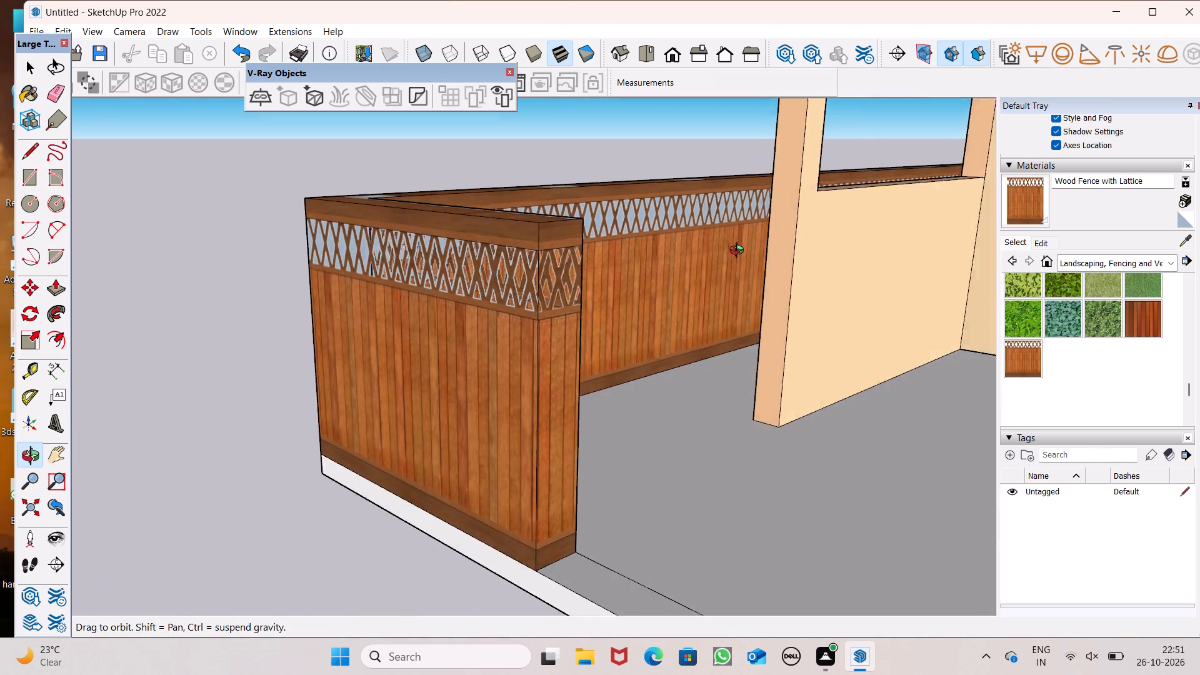
pyautogui.moveTo(739, 252); pyautogui.dragTo(796, 265, button='middle')
pyautogui.scroll(-11, 196, 163)
pyautogui.scroll(1, 181, 191)
pyautogui.scroll(-1, 181, 197)
pyautogui.moveTo(242, 274); pyautogui.dragTo(560, 355, button='middle')
pyautogui.scroll(1, 499, 351)
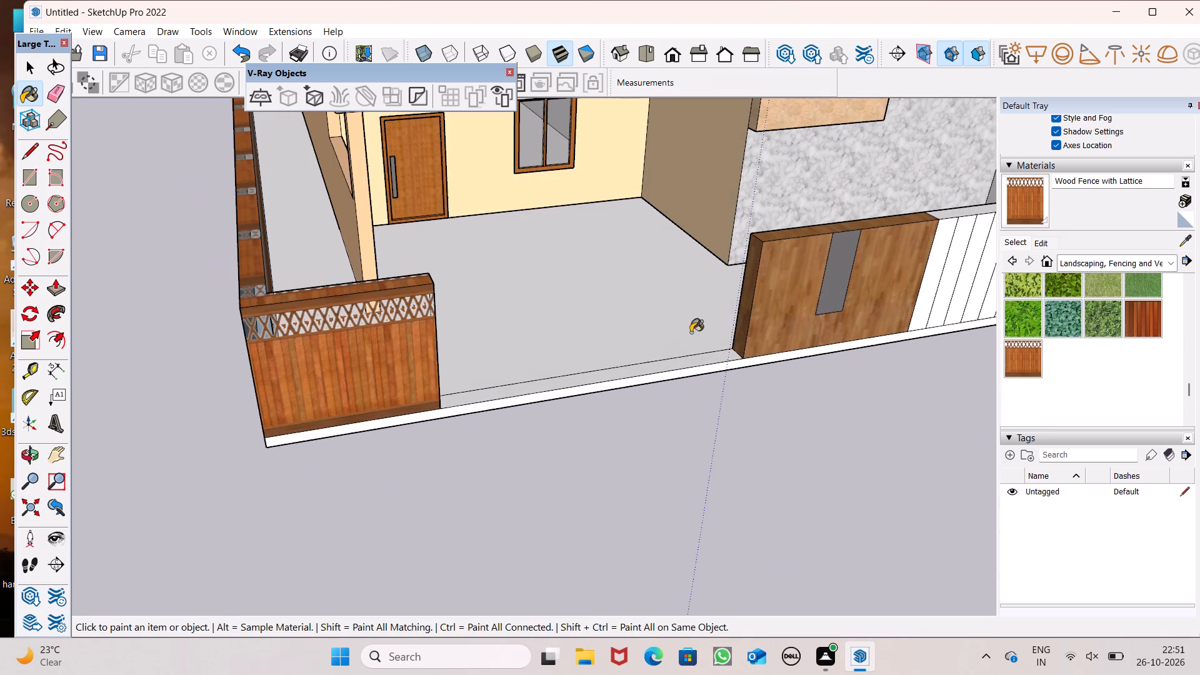
pyautogui.click(810, 307)
pyautogui.moveTo(776, 301); pyautogui.dragTo(888, 389, button='middle')
pyautogui.scroll(5, 831, 249)
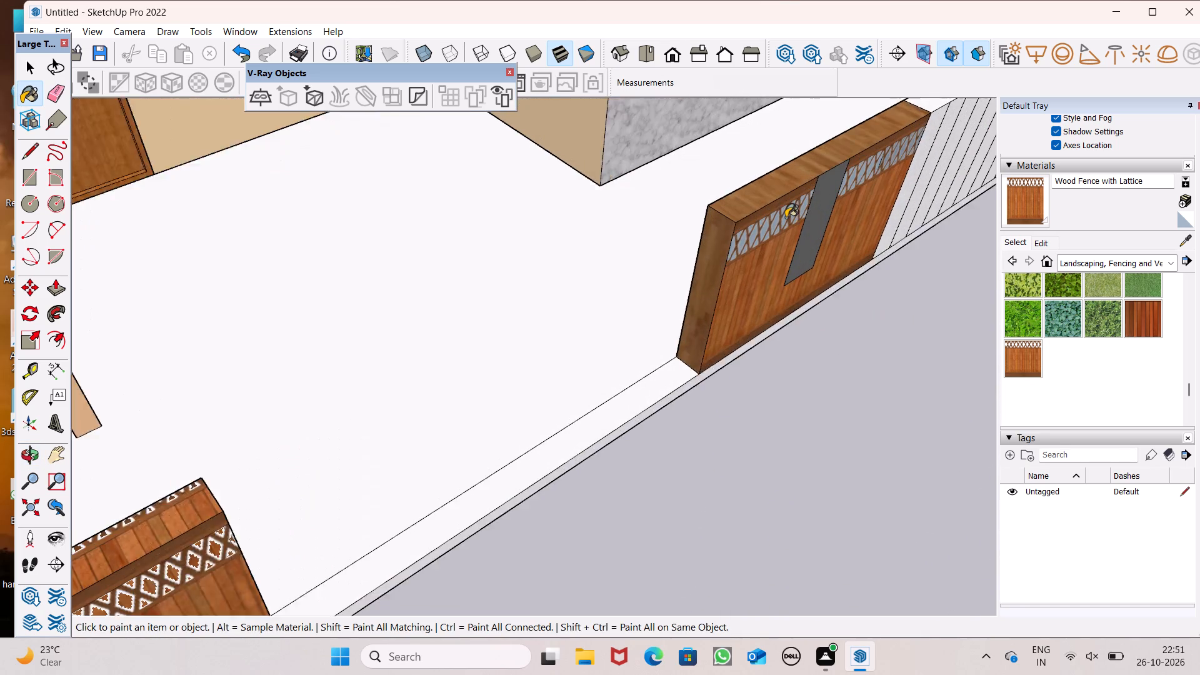
pyautogui.scroll(1, 786, 217)
pyautogui.click(739, 202)
pyautogui.click(704, 252)
# Paint the inner faces of the front boundary wall beyond the opening with Wood Fence with Lattice.
pyautogui.moveTo(704, 261); pyautogui.dragTo(996, 198, button='middle')
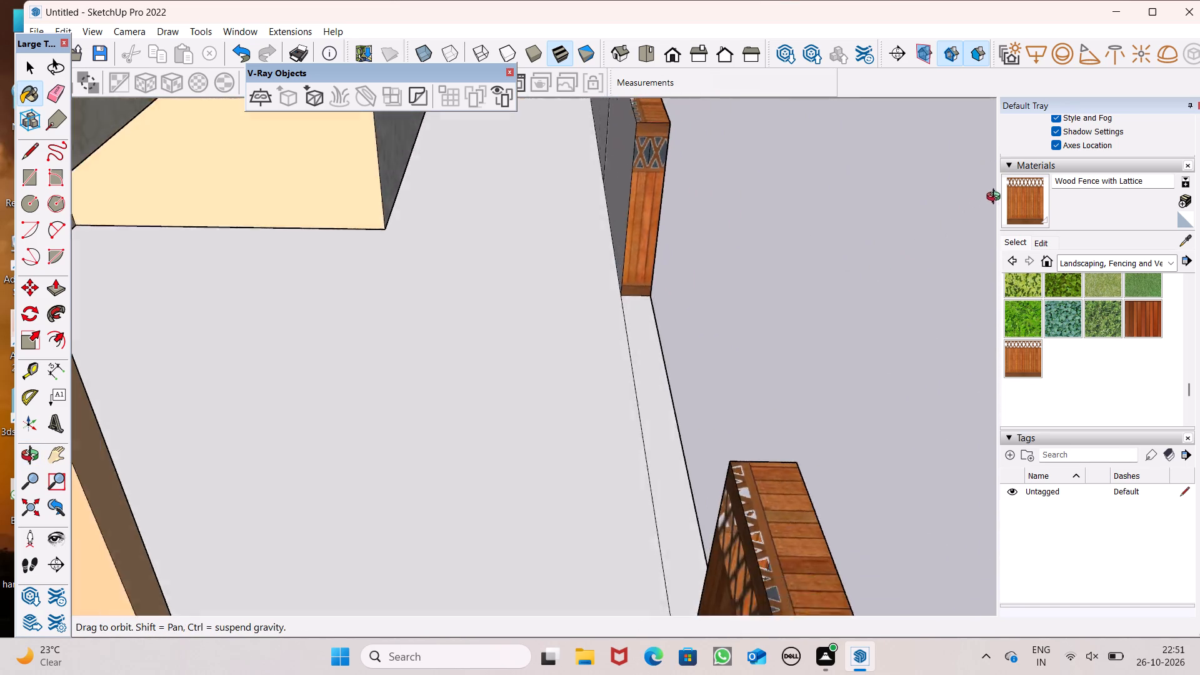
pyautogui.moveTo(996, 198); pyautogui.dragTo(1038, 114, button='middle')
pyautogui.click(585, 208)
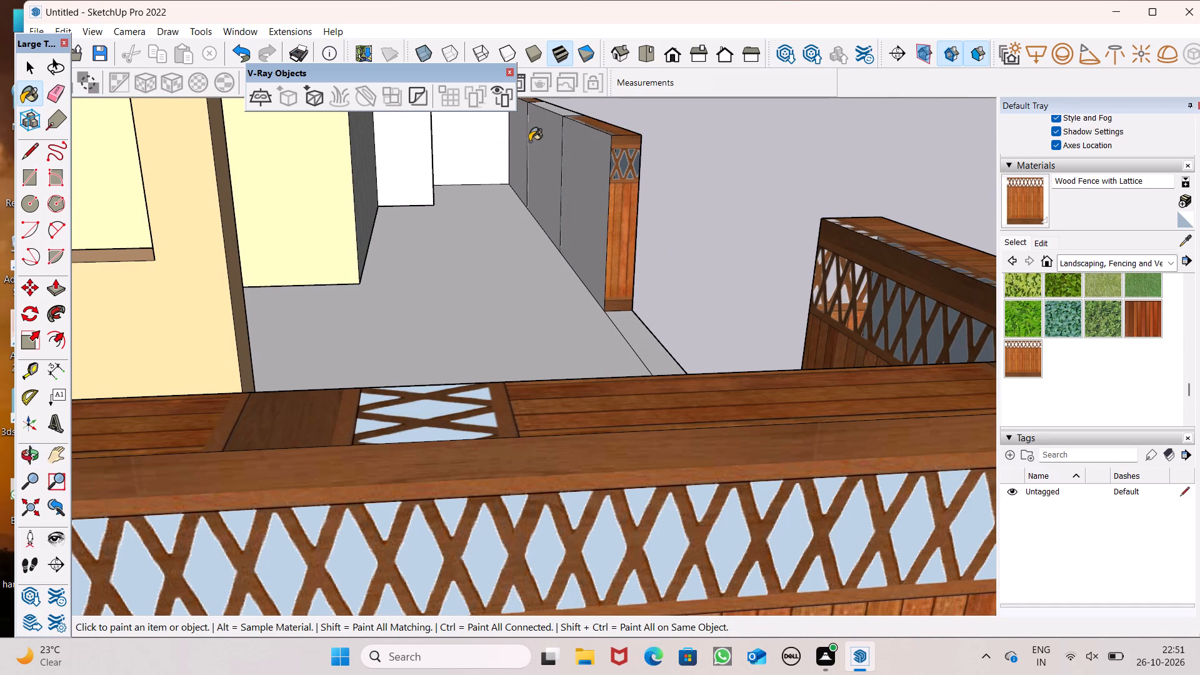
pyautogui.click(519, 138)
# Paint the front face of the panelled wall section on the tall column's side with Wood Fence with Lattice.
pyautogui.scroll(1, 645, 214)
pyautogui.moveTo(645, 214); pyautogui.dragTo(304, 249, button='middle')
pyautogui.scroll(-6, 301, 372)
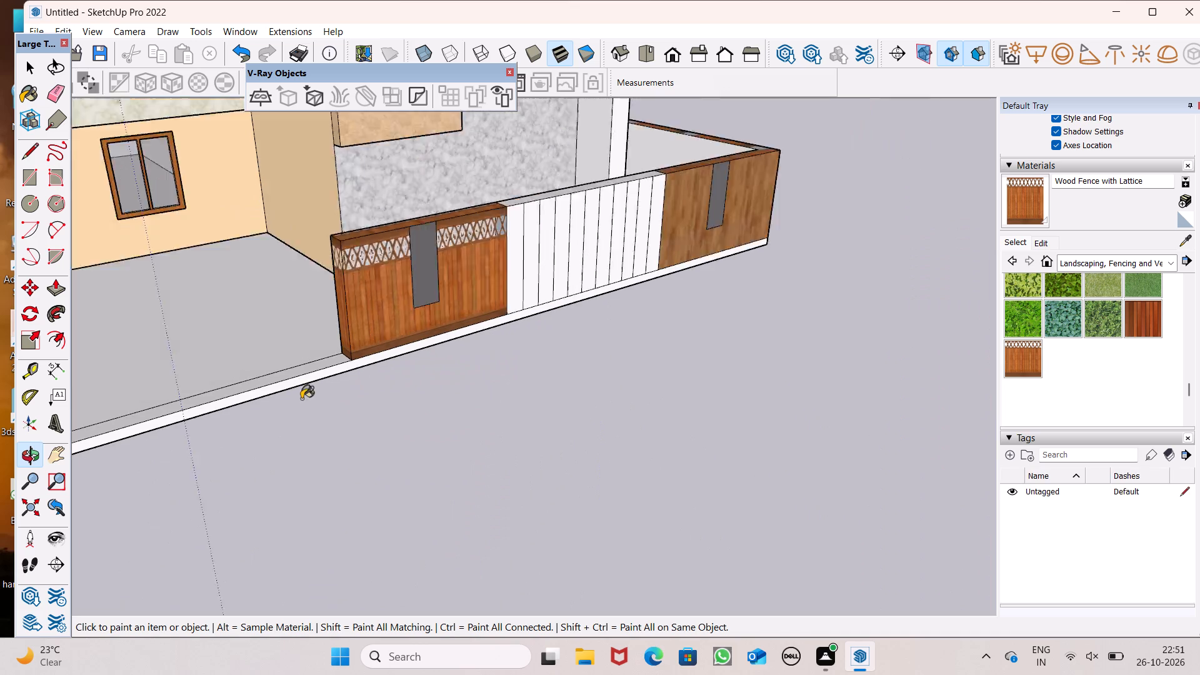
pyautogui.scroll(7, 617, 233)
pyautogui.click(685, 209)
# Paint the inner face of the side boundary wall on the tall column's side with Wood Fence with Lattice.
pyautogui.scroll(1, 726, 227)
pyautogui.moveTo(726, 226); pyautogui.dragTo(381, 244, button='middle')
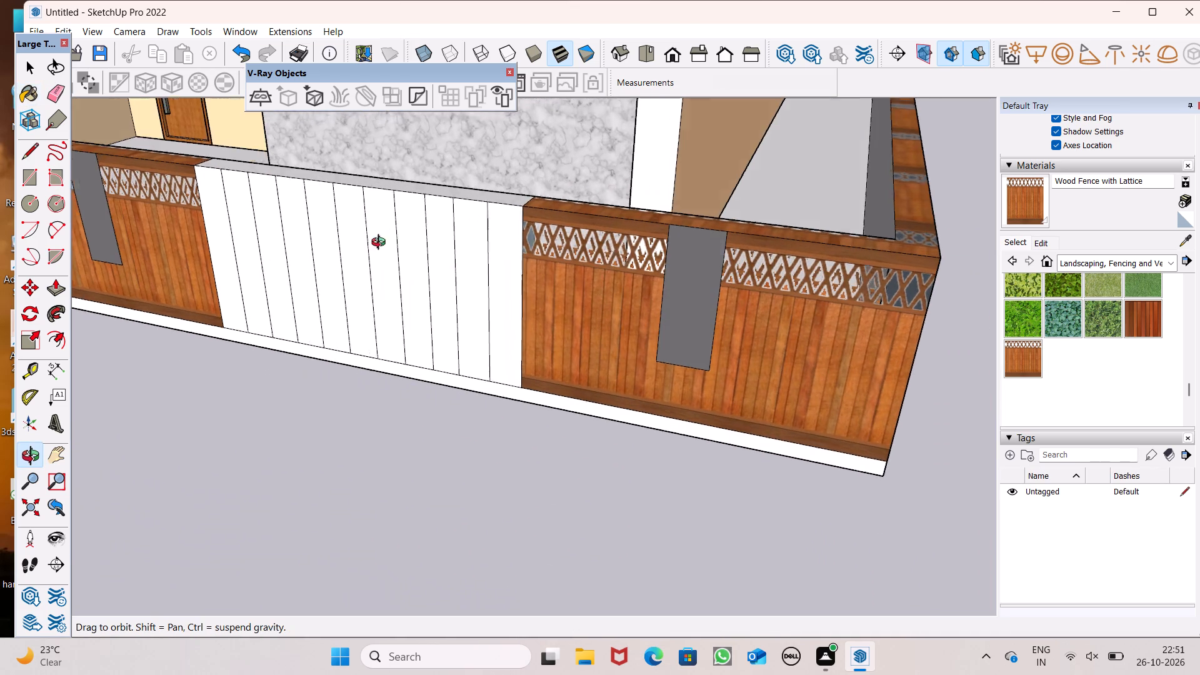
pyautogui.moveTo(381, 244); pyautogui.dragTo(381, 246, button='middle')
pyautogui.click(891, 186)
pyautogui.scroll(-5, 812, 183)
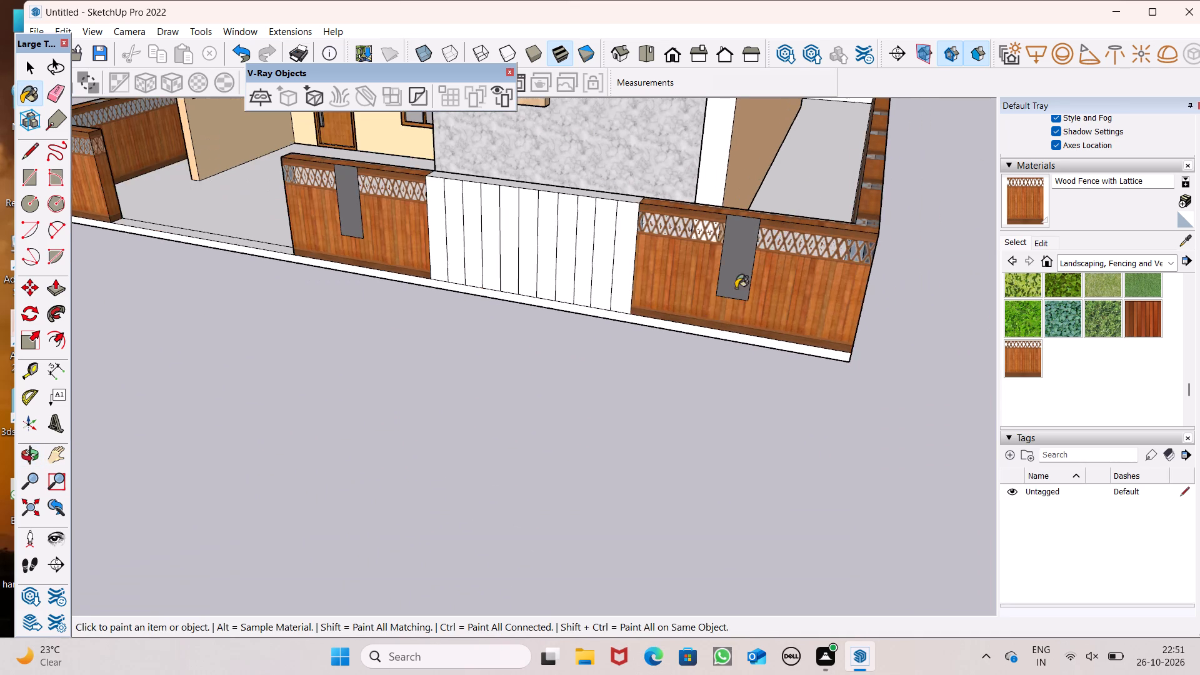
# Paint the outer face of the side boundary wall on the tall column's side with Wood Fence with Lattice.
pyautogui.moveTo(793, 357); pyautogui.dragTo(618, 272, button='middle')
pyautogui.click(753, 229)
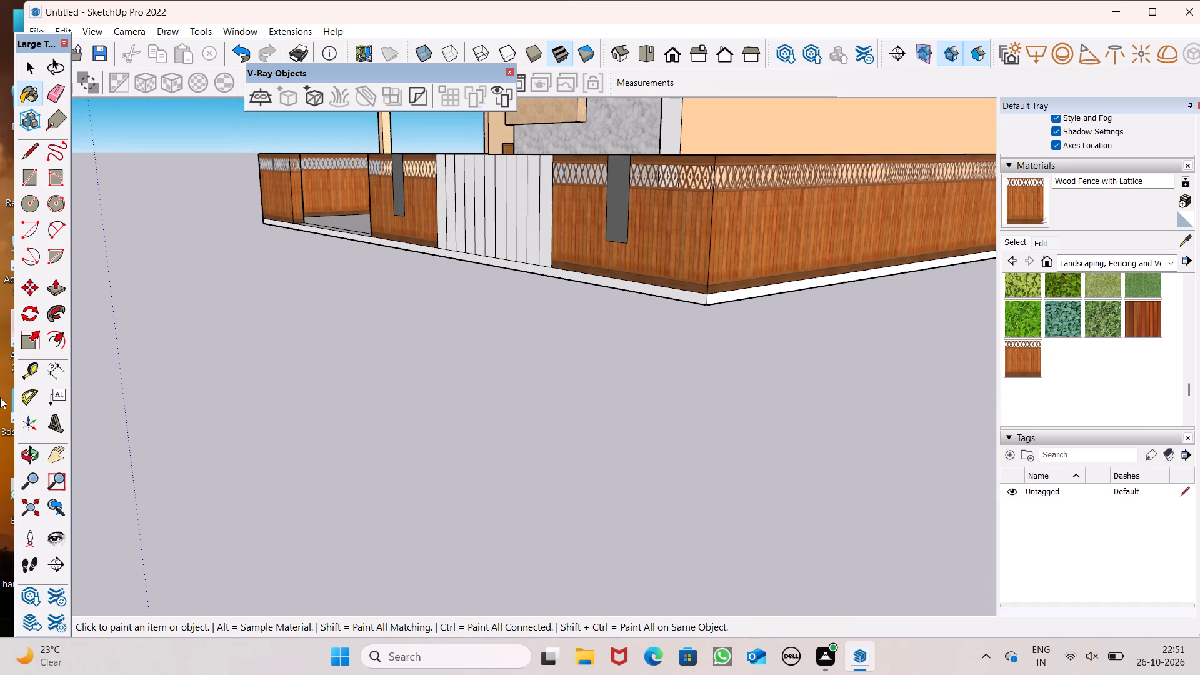
# Paint the inner, top and outer faces of the rear boundary wall with Wood Fence with Lattice.
pyautogui.scroll(-5, 0, 399)
pyautogui.scroll(-10, 209, 328)
pyautogui.moveTo(457, 344); pyautogui.dragTo(266, 458, button='middle')
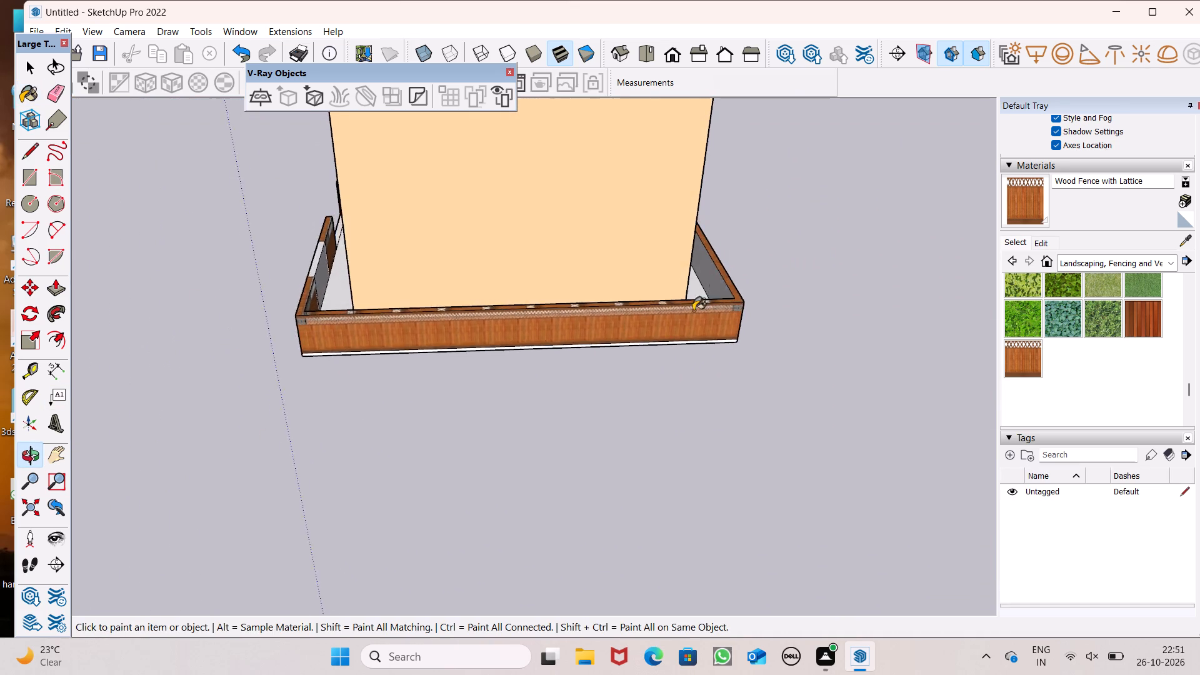
pyautogui.scroll(5, 722, 271)
pyautogui.click(710, 302)
pyautogui.scroll(2, 754, 304)
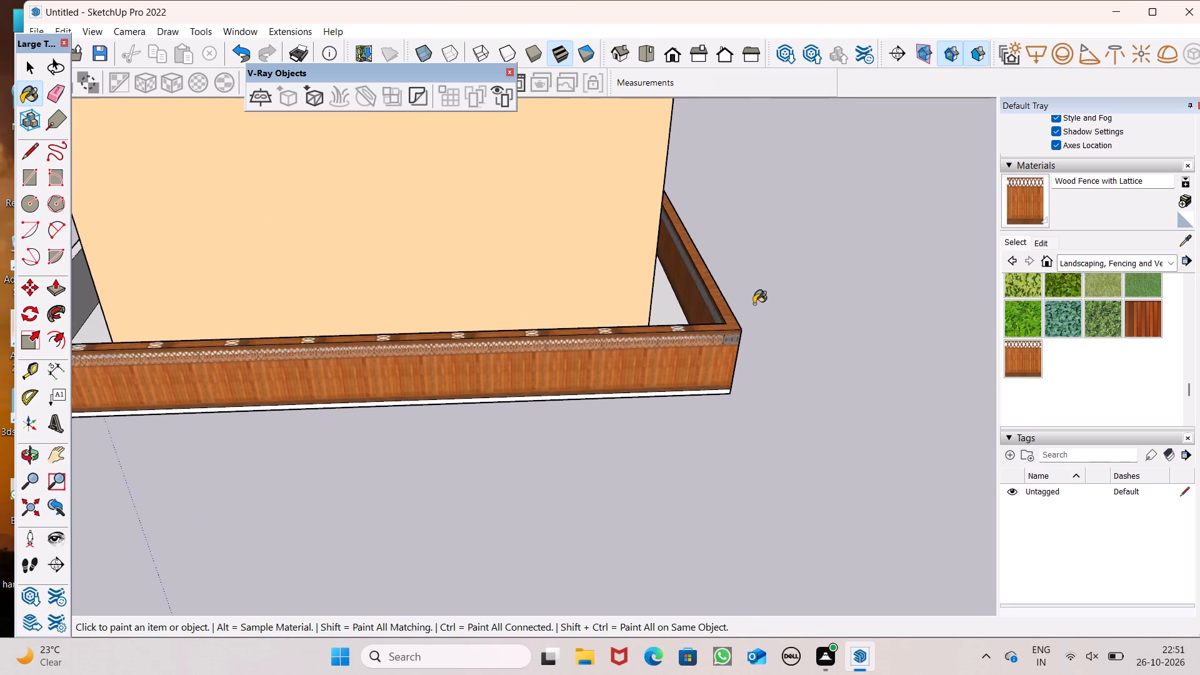
pyautogui.scroll(4, 754, 304)
pyautogui.click(738, 327)
pyautogui.moveTo(622, 382); pyautogui.dragTo(437, 407, button='middle')
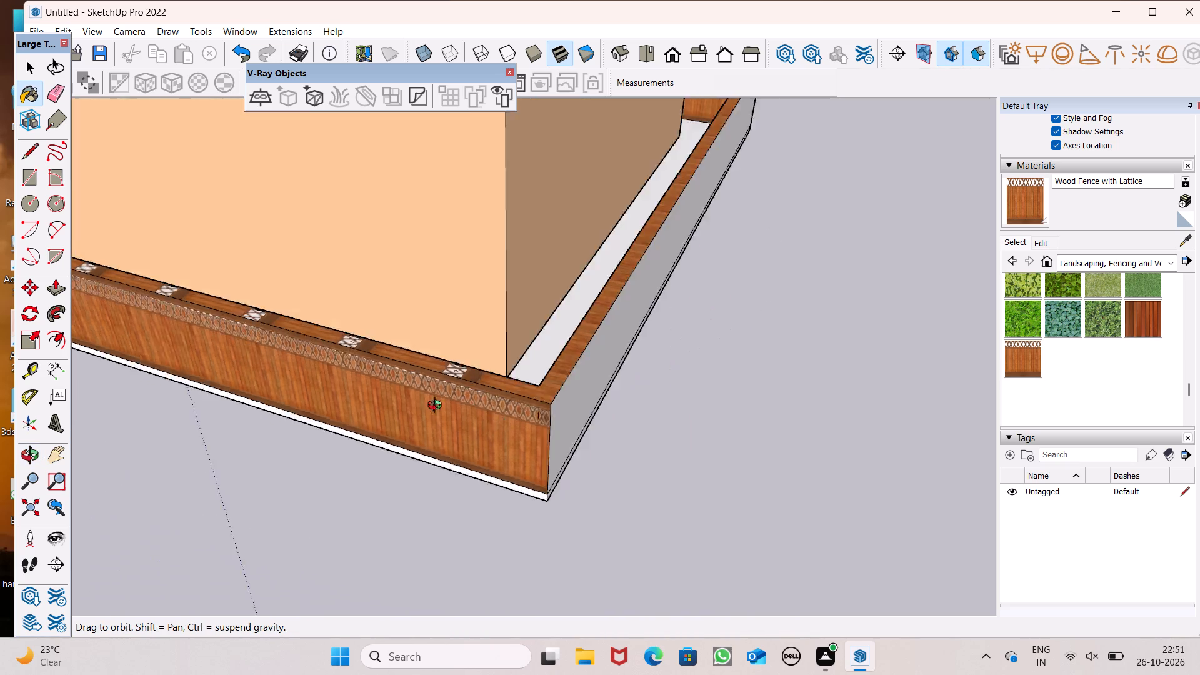
pyautogui.moveTo(437, 407); pyautogui.dragTo(415, 430, button='middle')
pyautogui.scroll(1, 415, 429)
pyautogui.scroll(6, 486, 406)
pyautogui.click(524, 431)
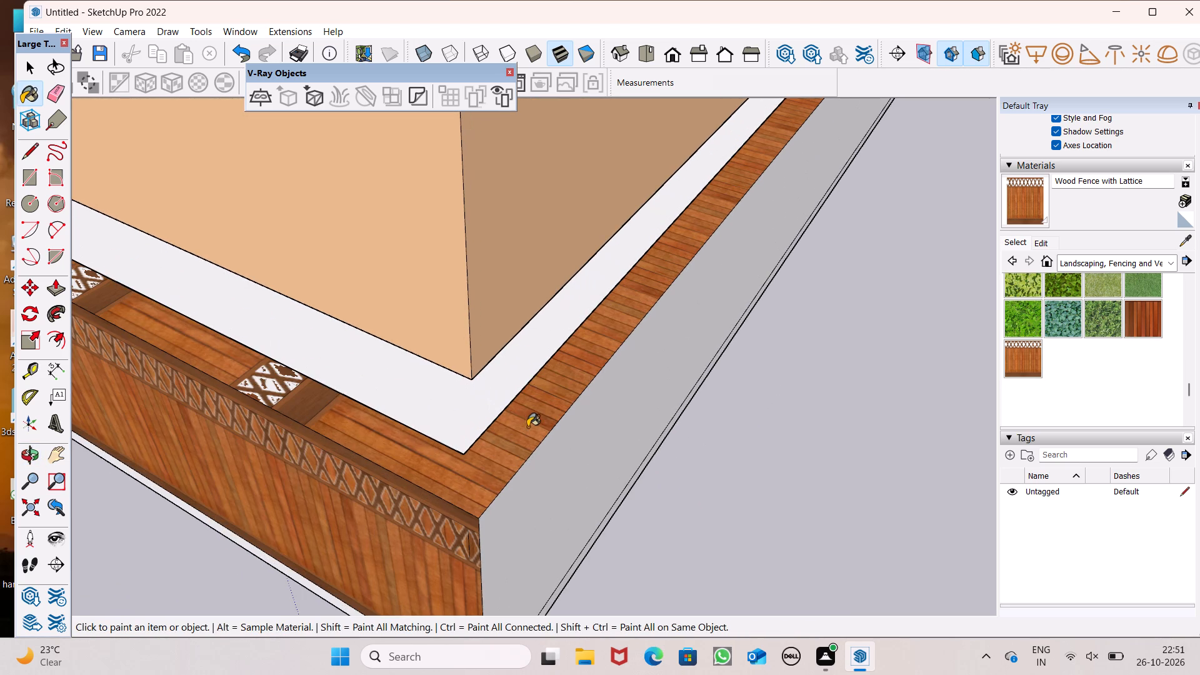
pyautogui.click(569, 499)
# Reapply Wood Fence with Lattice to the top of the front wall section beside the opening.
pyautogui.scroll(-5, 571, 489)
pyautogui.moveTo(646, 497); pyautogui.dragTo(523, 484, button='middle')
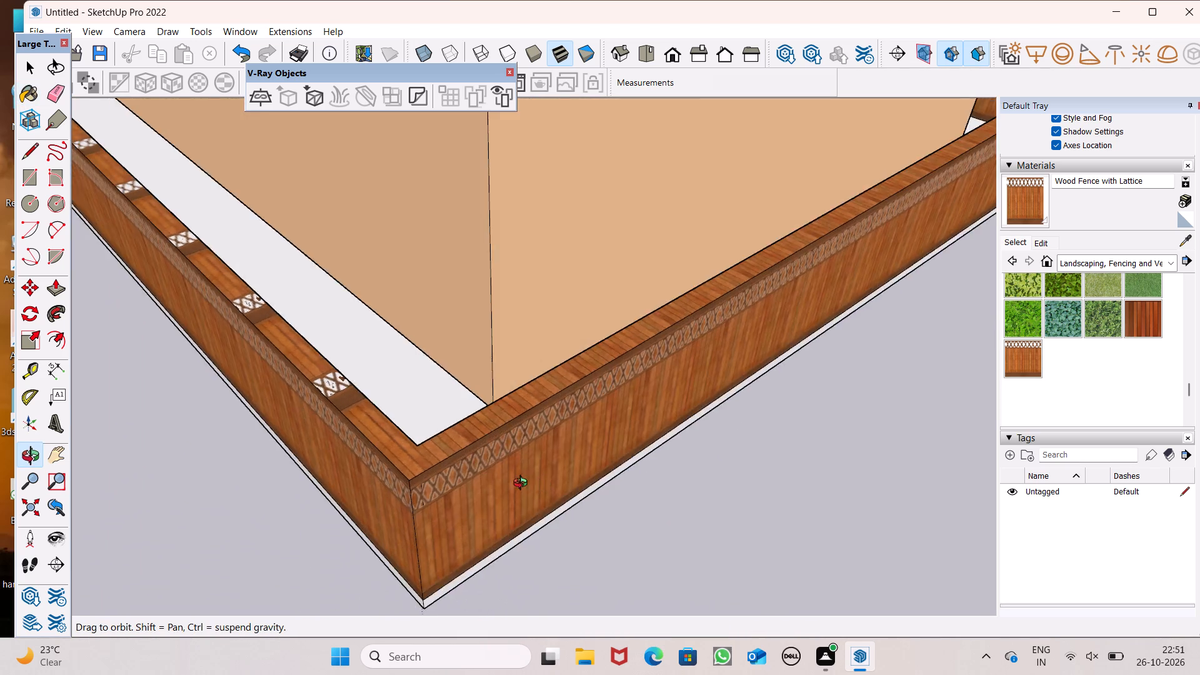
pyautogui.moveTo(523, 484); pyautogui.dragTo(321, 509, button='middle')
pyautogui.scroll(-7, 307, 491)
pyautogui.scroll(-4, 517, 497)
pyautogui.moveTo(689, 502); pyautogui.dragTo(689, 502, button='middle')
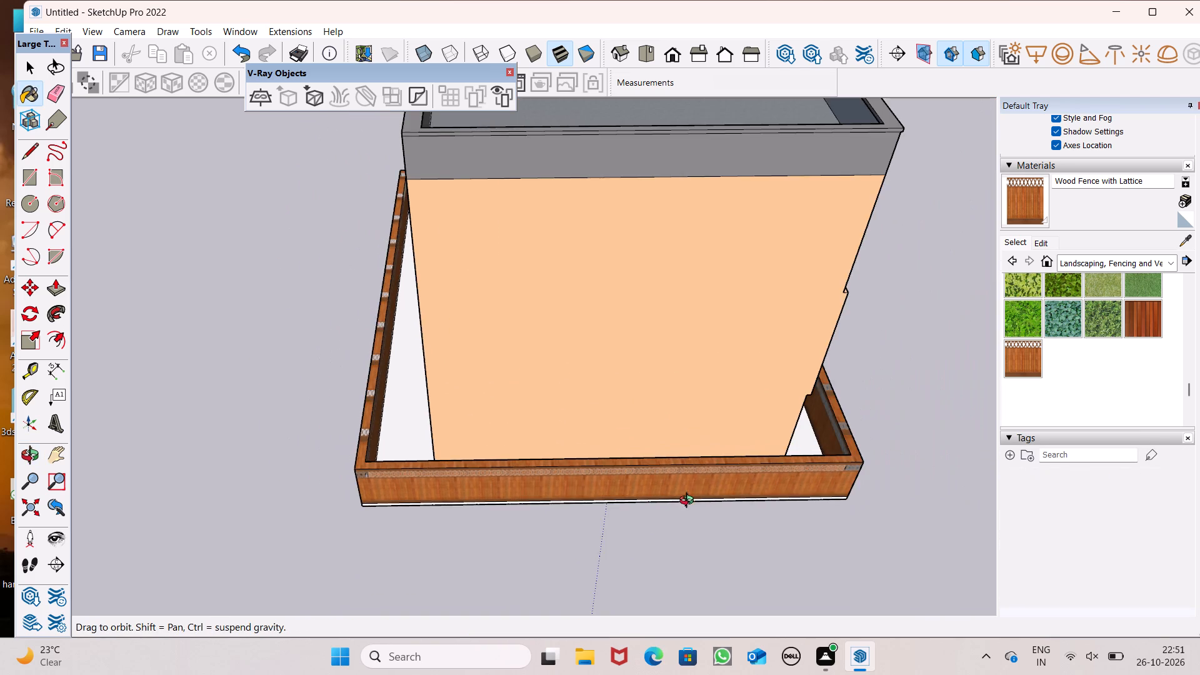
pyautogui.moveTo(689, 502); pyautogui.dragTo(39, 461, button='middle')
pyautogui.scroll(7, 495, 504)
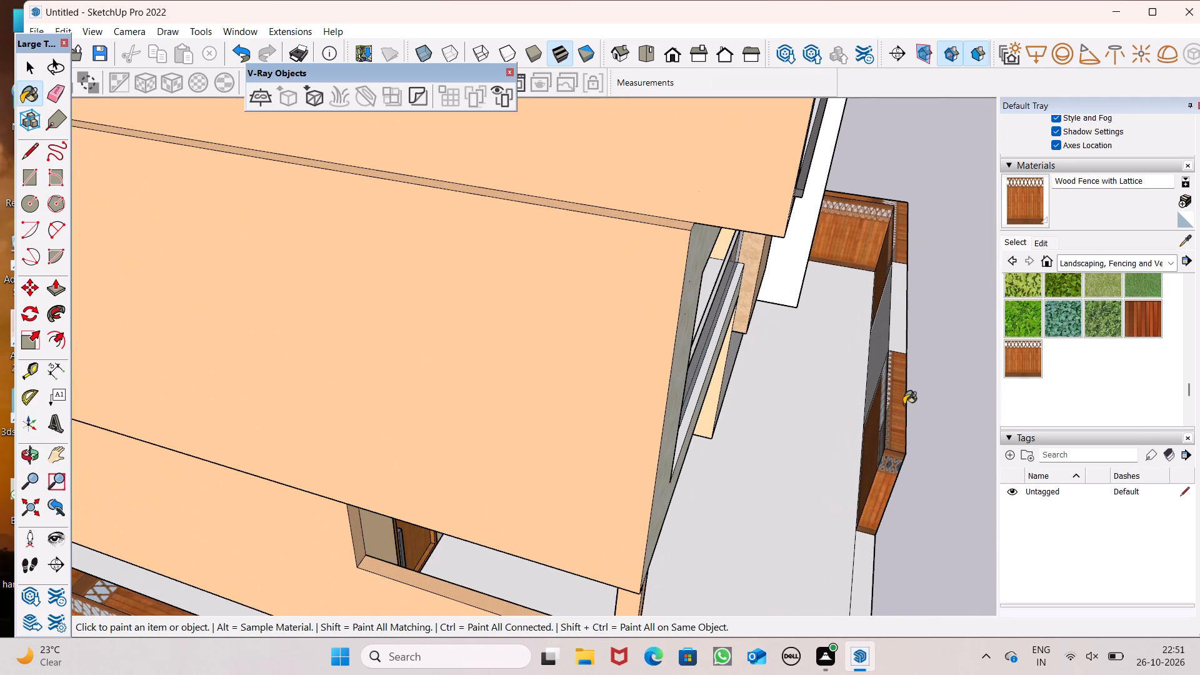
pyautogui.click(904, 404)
# Inspect the fence material on the side boundary wall and the short front wall beyond the opening, especially the lattice at their corner.
pyautogui.scroll(-7, 836, 372)
pyautogui.scroll(-6, 751, 344)
pyautogui.moveTo(516, 519); pyautogui.dragTo(404, 393, button='middle')
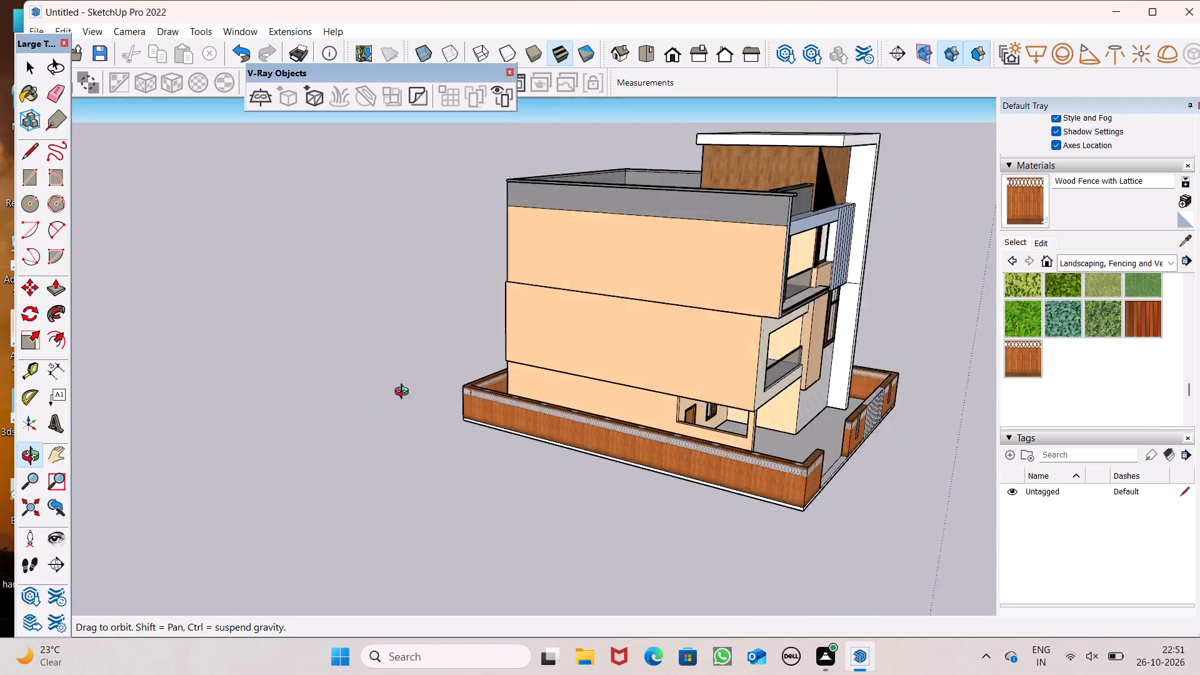
pyautogui.moveTo(404, 393); pyautogui.dragTo(190, 352, button='middle')
pyautogui.moveTo(184, 366); pyautogui.dragTo(1089, 284, button='middle')
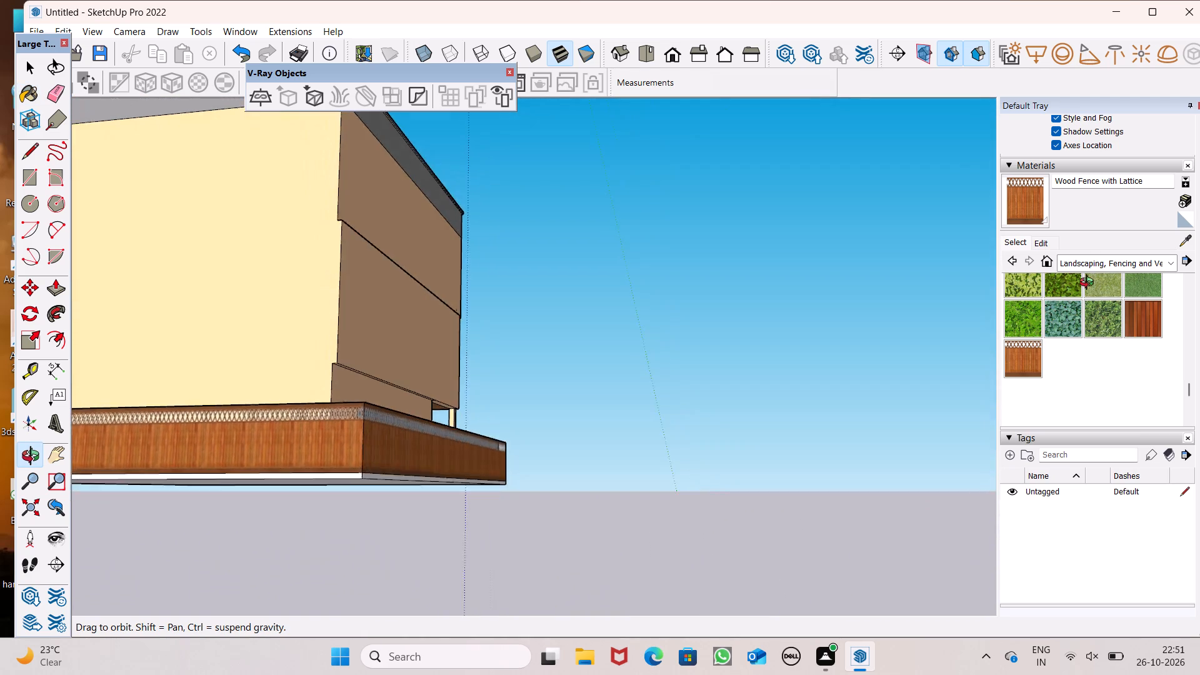
pyautogui.moveTo(1089, 284); pyautogui.dragTo(712, 375, button='middle')
pyautogui.scroll(8, 560, 444)
pyautogui.scroll(8, 694, 457)
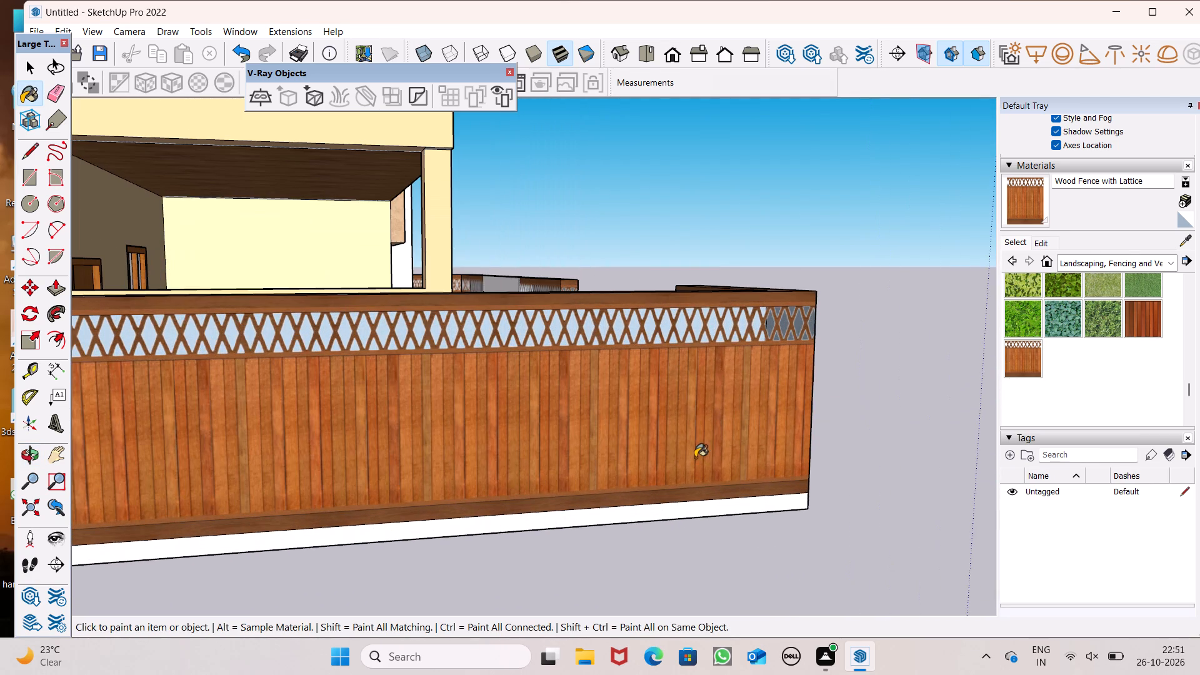
pyautogui.moveTo(751, 401); pyautogui.dragTo(636, 377, button='middle')
pyautogui.moveTo(631, 379); pyautogui.dragTo(626, 379, button='middle')
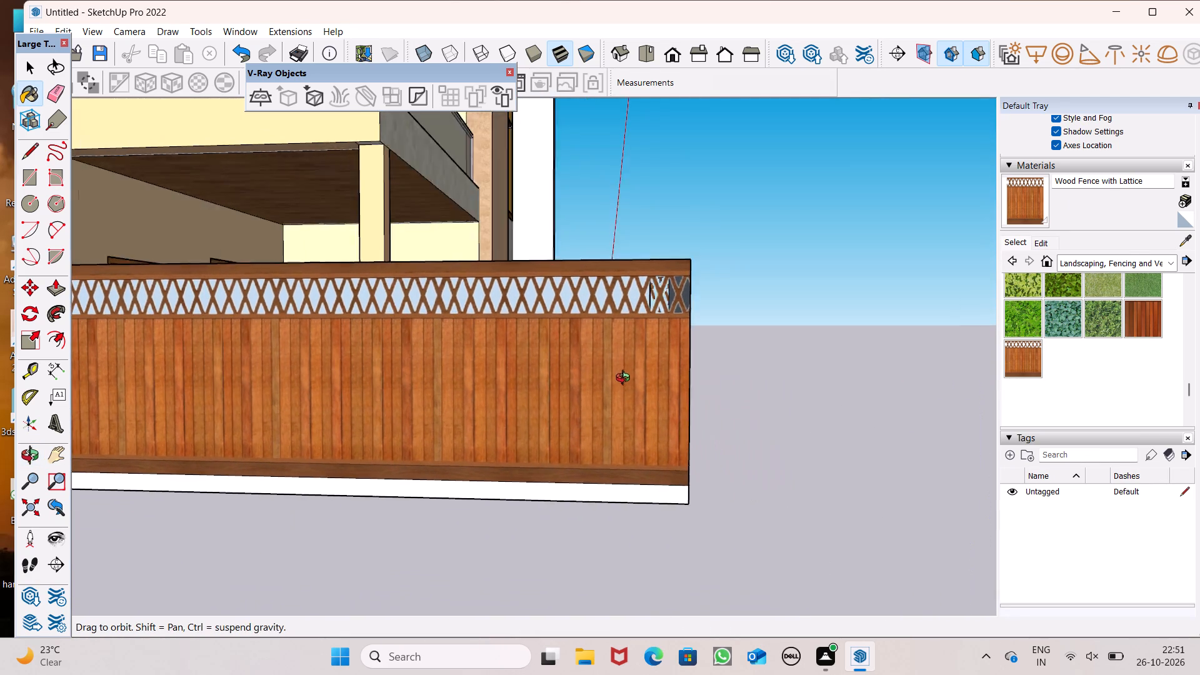
pyautogui.moveTo(626, 379); pyautogui.dragTo(299, 435, button='middle')
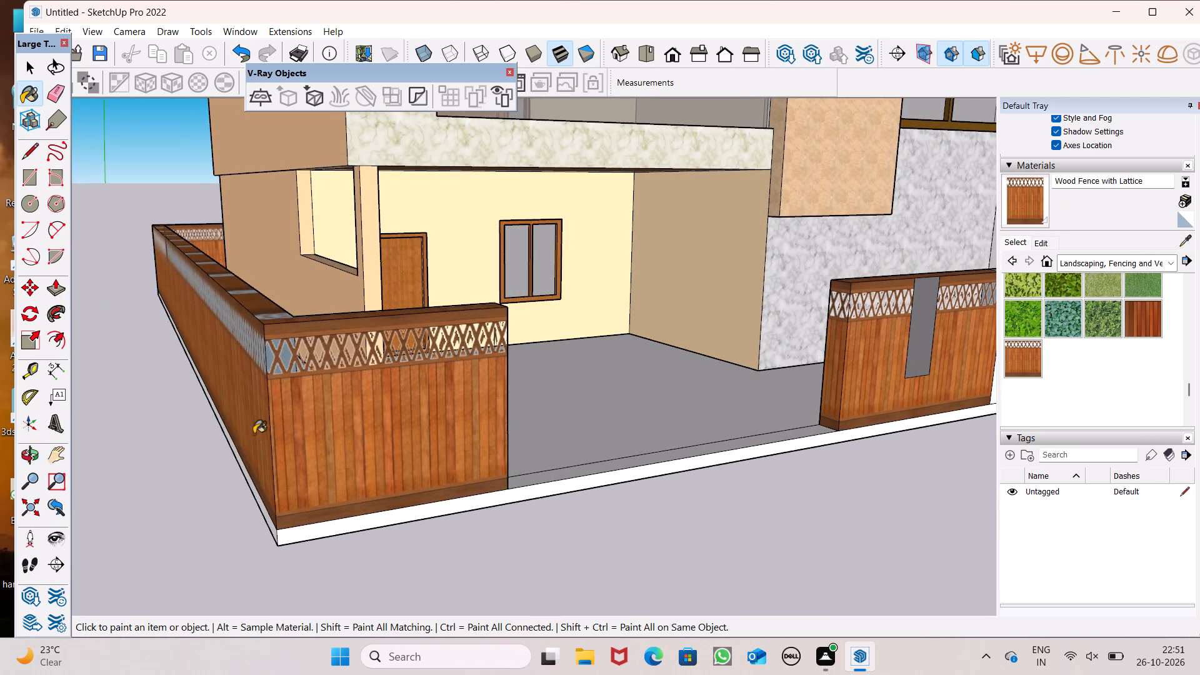
pyautogui.moveTo(472, 364); pyautogui.dragTo(0, 412, button='middle')
pyautogui.scroll(1, 0, 412)
pyautogui.scroll(10, 173, 277)
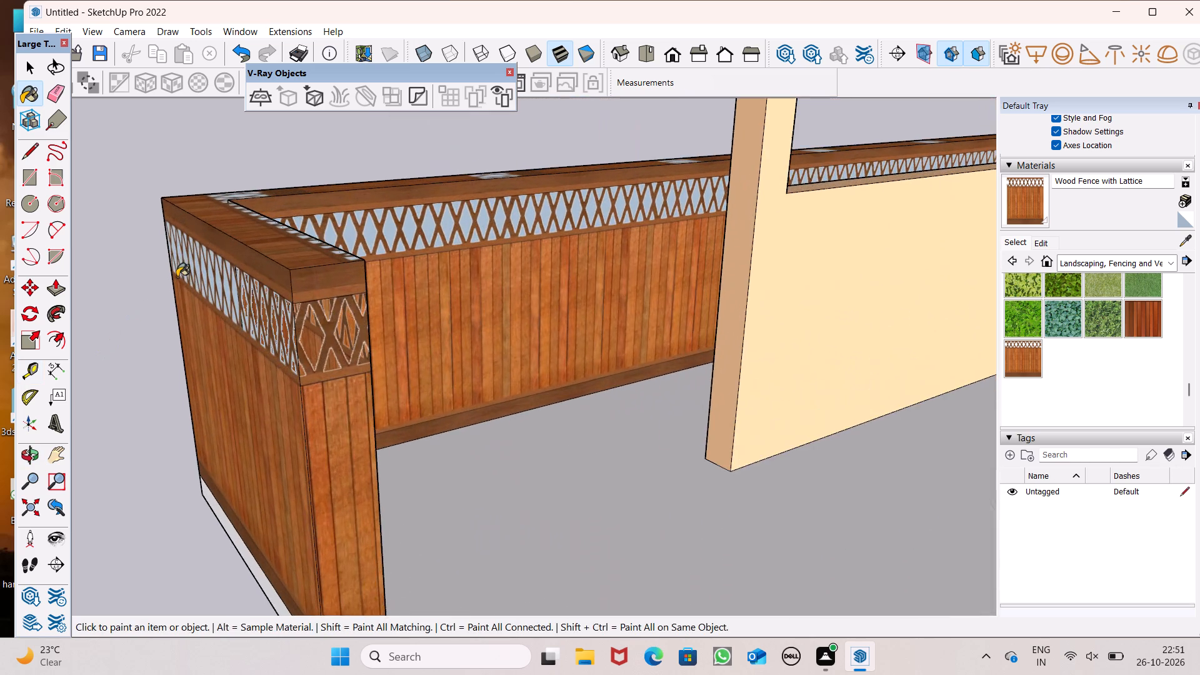
pyautogui.moveTo(311, 307); pyautogui.dragTo(0, 245, button='middle')
pyautogui.scroll(1, 311, 307)
pyautogui.scroll(8, 256, 191)
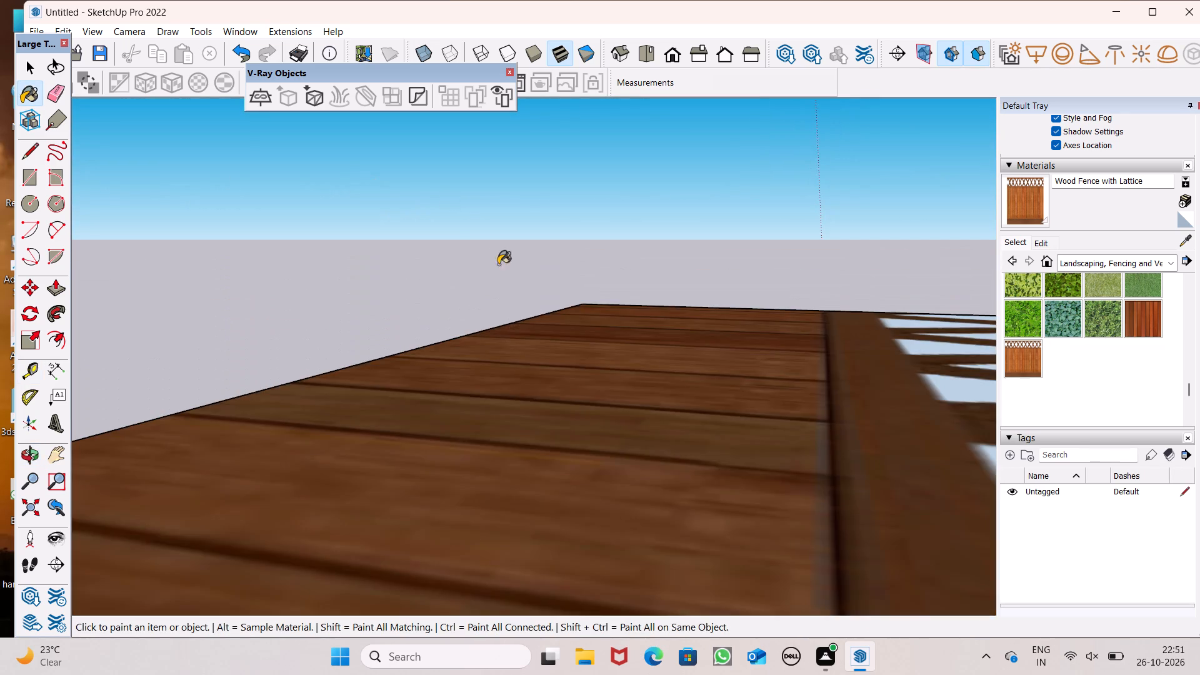
pyautogui.scroll(-6, 599, 302)
pyautogui.moveTo(585, 356); pyautogui.dragTo(1046, 221, button='middle')
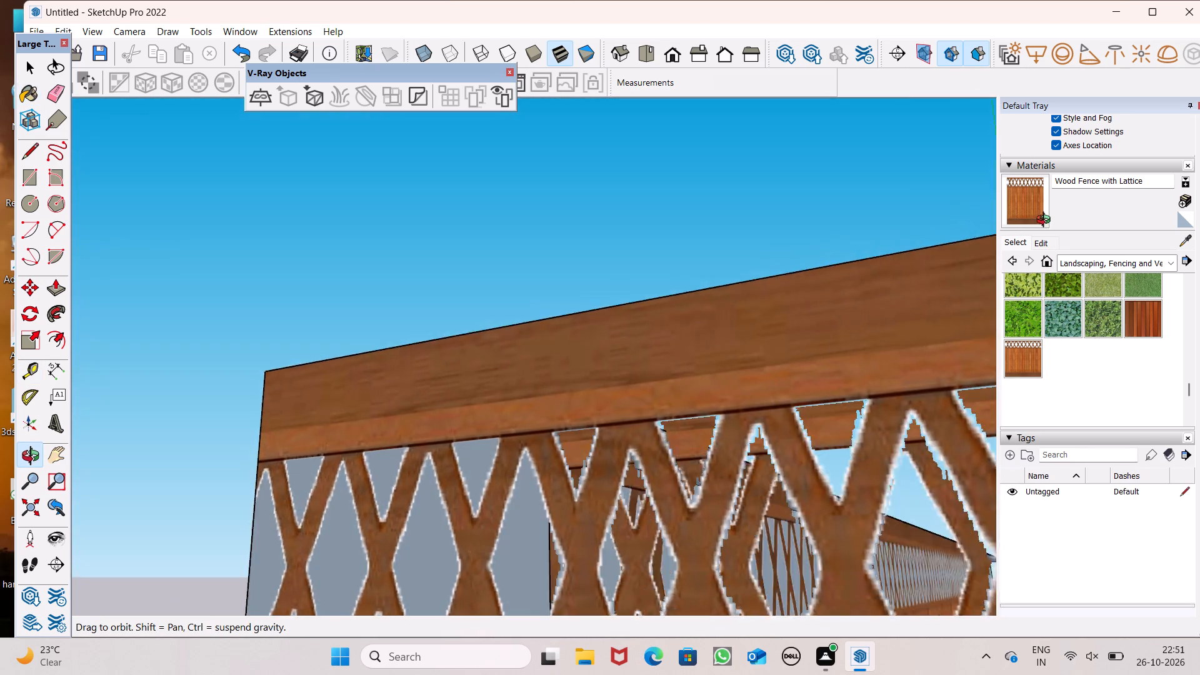
pyautogui.moveTo(1046, 221); pyautogui.dragTo(1181, 275, button='middle')
pyautogui.moveTo(599, 258); pyautogui.dragTo(976, 332, button='middle')
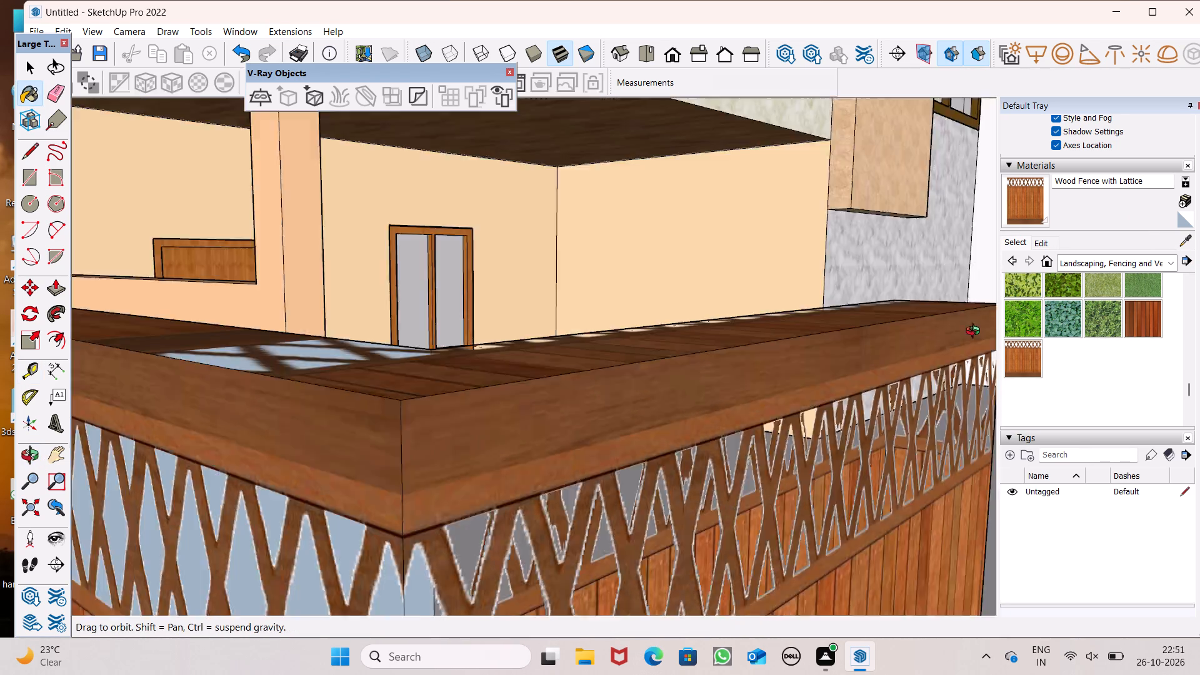
pyautogui.moveTo(976, 332); pyautogui.dragTo(1185, 212, button='middle')
pyautogui.scroll(-7, 612, 320)
pyautogui.scroll(-2, 667, 302)
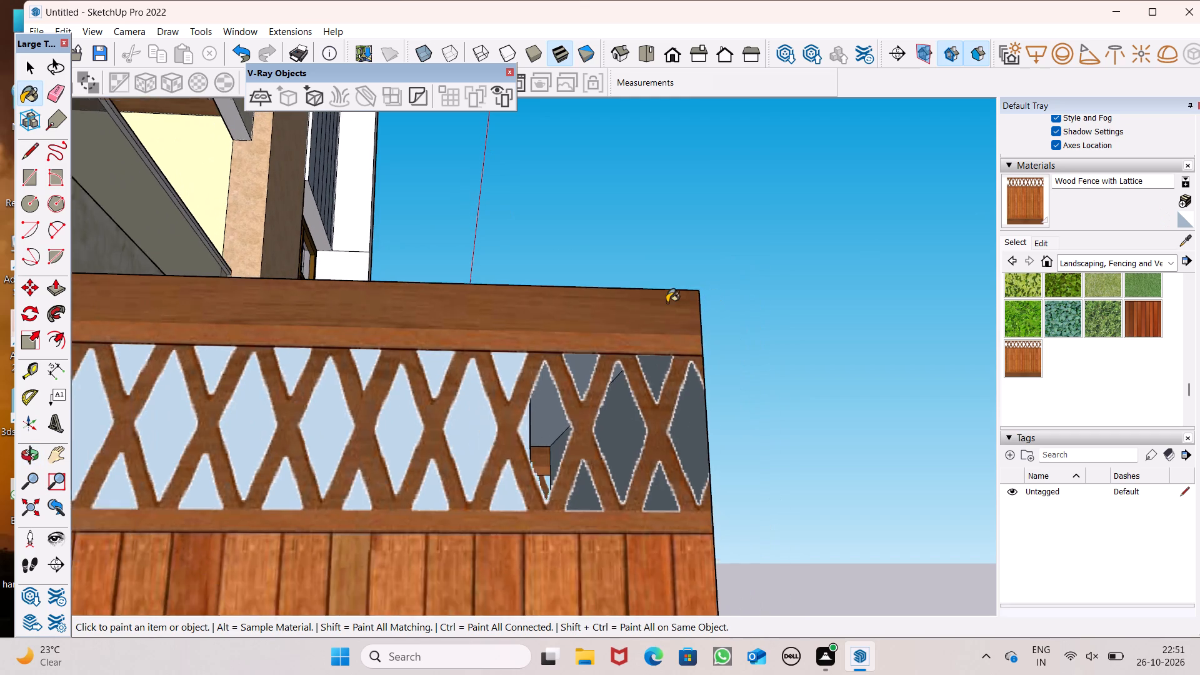
pyautogui.scroll(-4, 667, 302)
pyautogui.moveTo(425, 356); pyautogui.dragTo(424, 451, button='middle')
pyautogui.scroll(-5, 499, 349)
pyautogui.scroll(3, 322, 407)
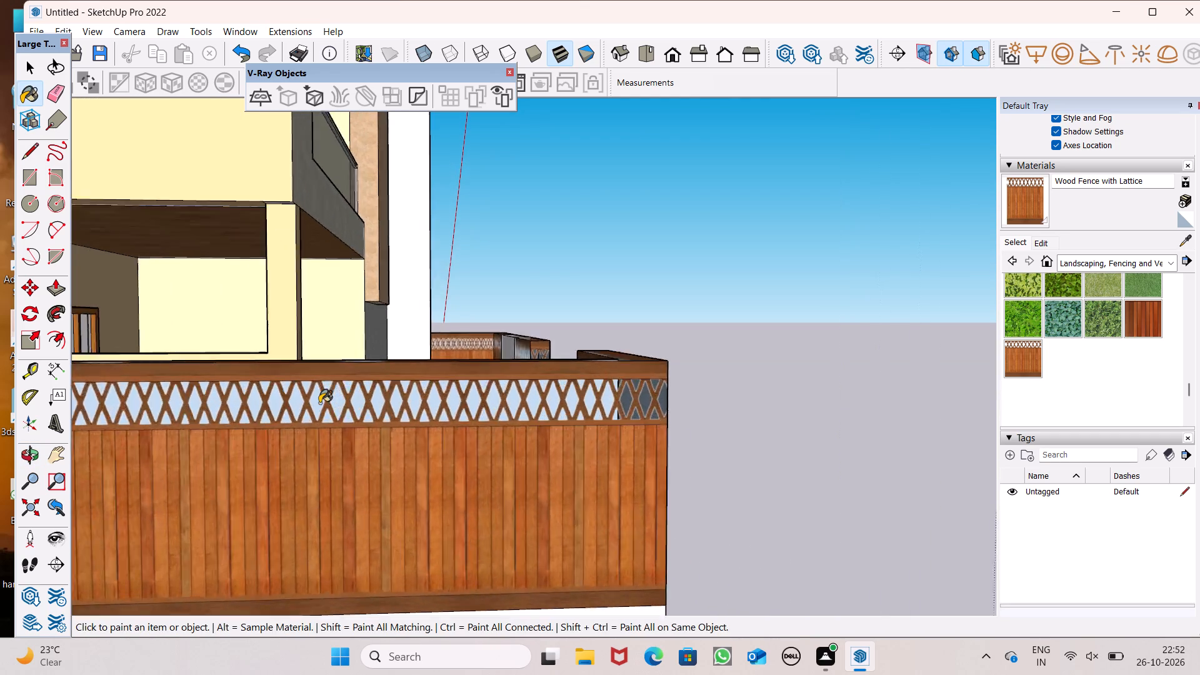
pyautogui.scroll(6, 319, 403)
pyautogui.scroll(8, 613, 476)
pyautogui.scroll(8, 596, 401)
pyautogui.scroll(-6, 595, 400)
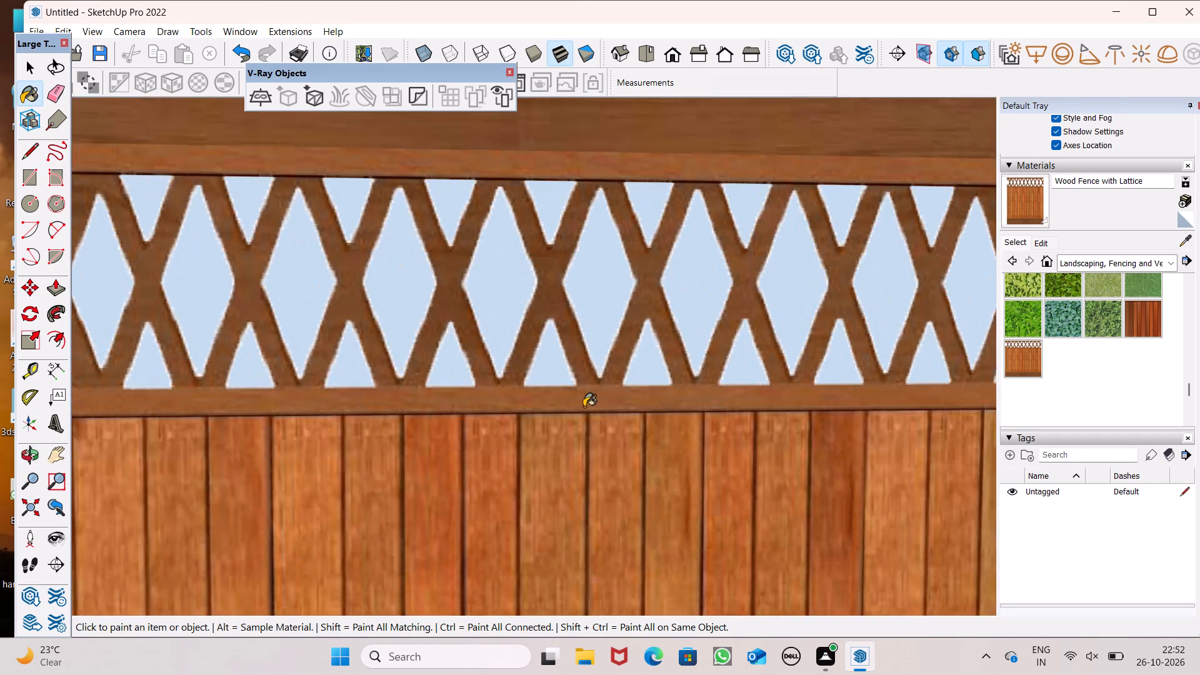
pyautogui.scroll(-7, 566, 391)
pyautogui.moveTo(707, 402); pyautogui.dragTo(472, 401, button='middle')
pyautogui.middleClick(472, 401)
pyautogui.scroll(9, 468, 370)
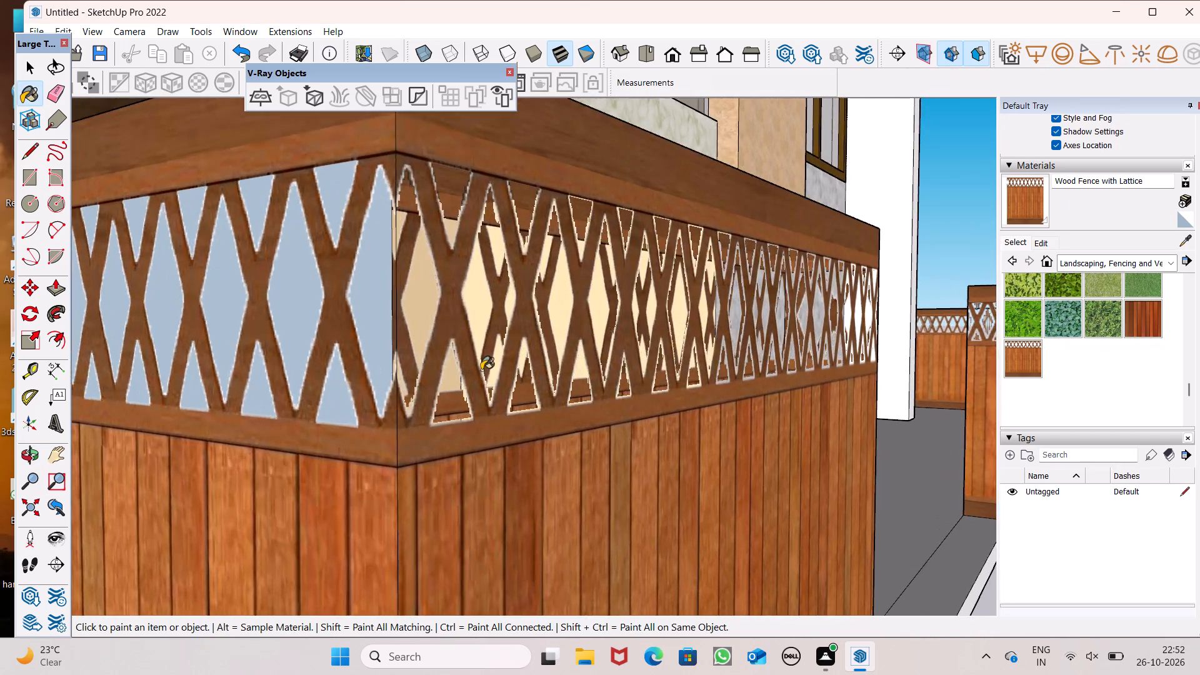
pyautogui.scroll(7, 481, 370)
pyautogui.moveTo(475, 352); pyautogui.dragTo(200, 463, button='middle')
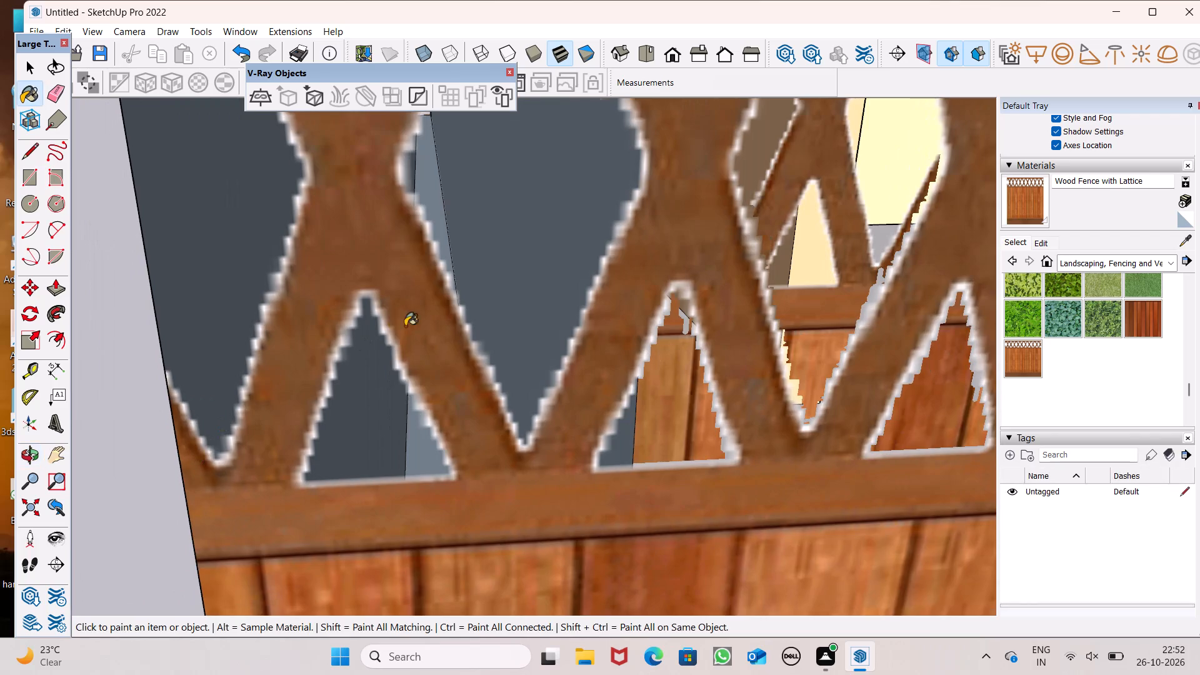
pyautogui.scroll(-6, 409, 335)
pyautogui.scroll(-10, 517, 298)
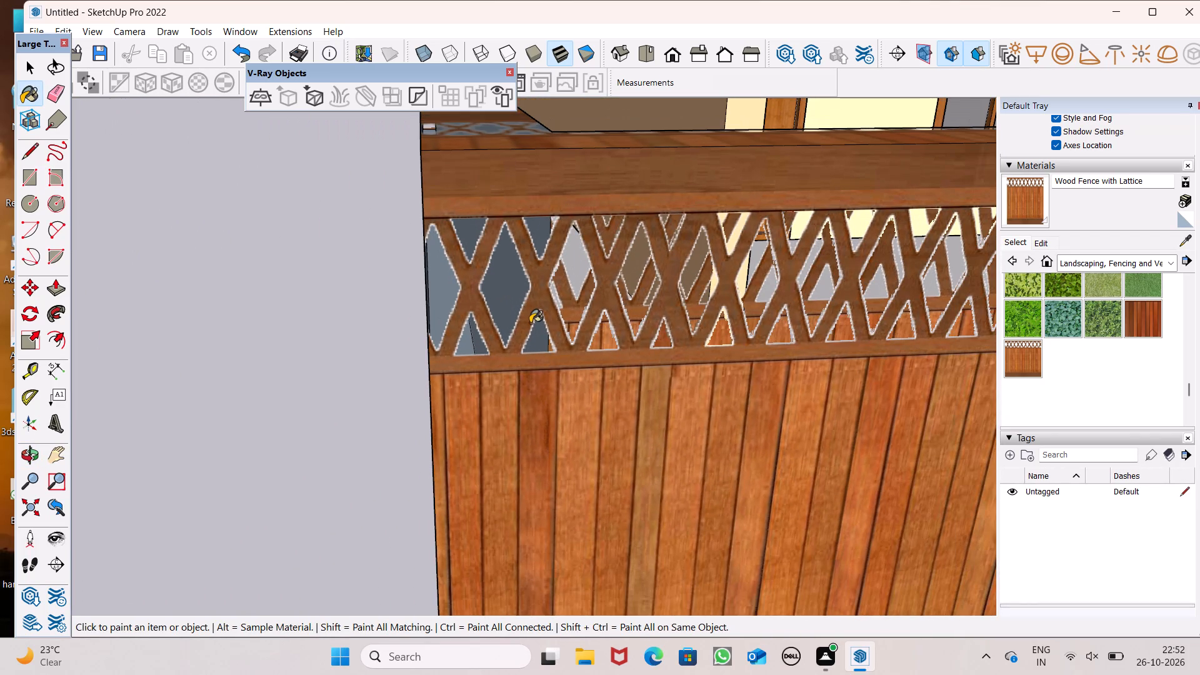
pyautogui.scroll(-5, 546, 333)
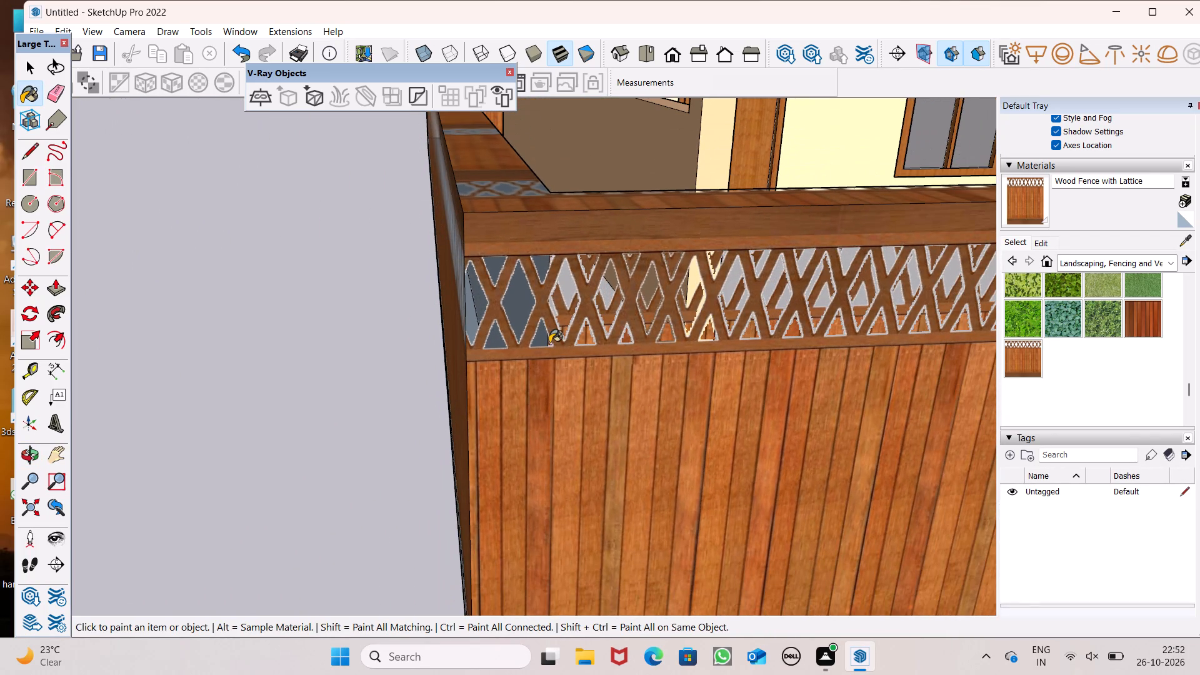
pyautogui.scroll(-6, 559, 336)
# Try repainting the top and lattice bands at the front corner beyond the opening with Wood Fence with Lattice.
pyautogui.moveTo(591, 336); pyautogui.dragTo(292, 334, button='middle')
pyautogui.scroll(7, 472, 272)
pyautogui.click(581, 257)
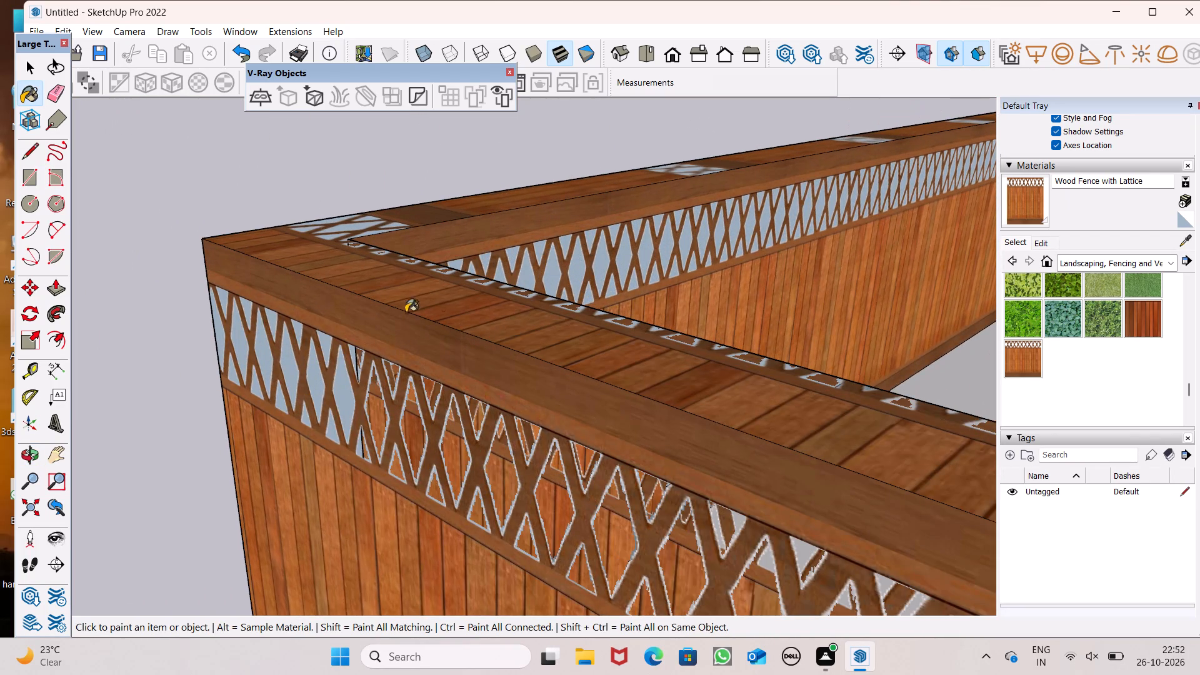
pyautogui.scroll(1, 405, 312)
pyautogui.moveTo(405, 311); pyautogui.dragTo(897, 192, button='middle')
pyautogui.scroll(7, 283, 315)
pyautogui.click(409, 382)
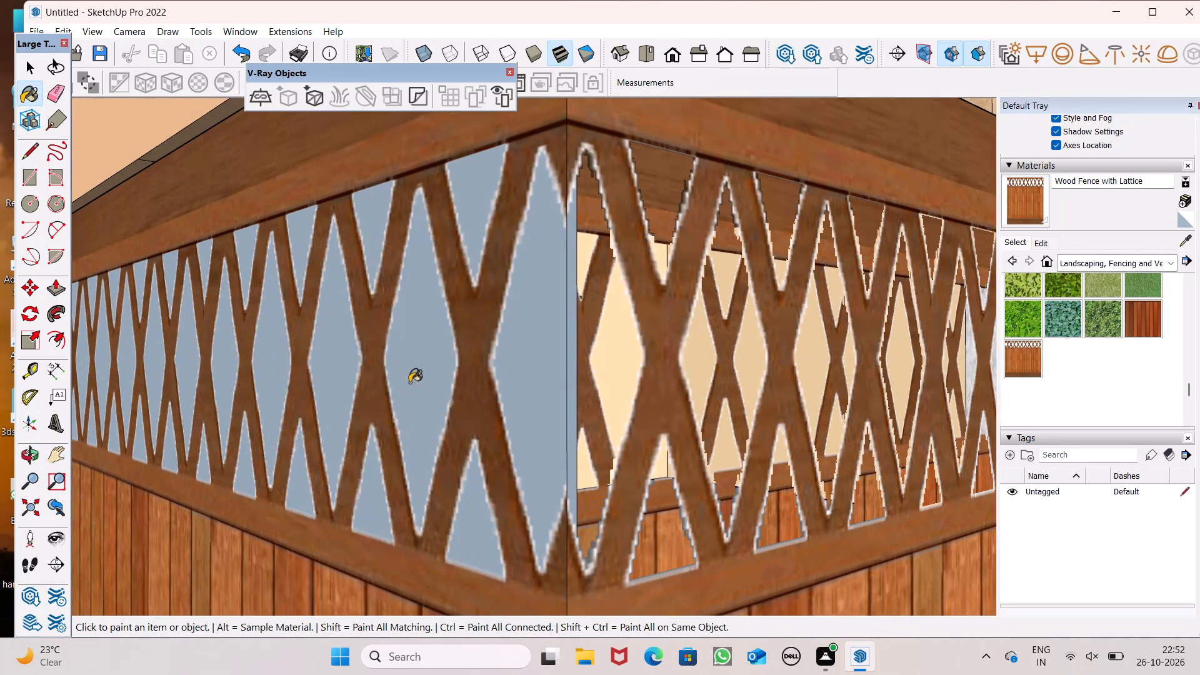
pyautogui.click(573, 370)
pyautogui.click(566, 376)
# Examine the front boundary wall sections, their end faces and the unpainted white panel strips from several angles.
pyautogui.scroll(-15, 563, 341)
pyautogui.moveTo(577, 381); pyautogui.dragTo(406, 533, button='middle')
pyautogui.scroll(1, 587, 428)
pyautogui.scroll(-6, 371, 381)
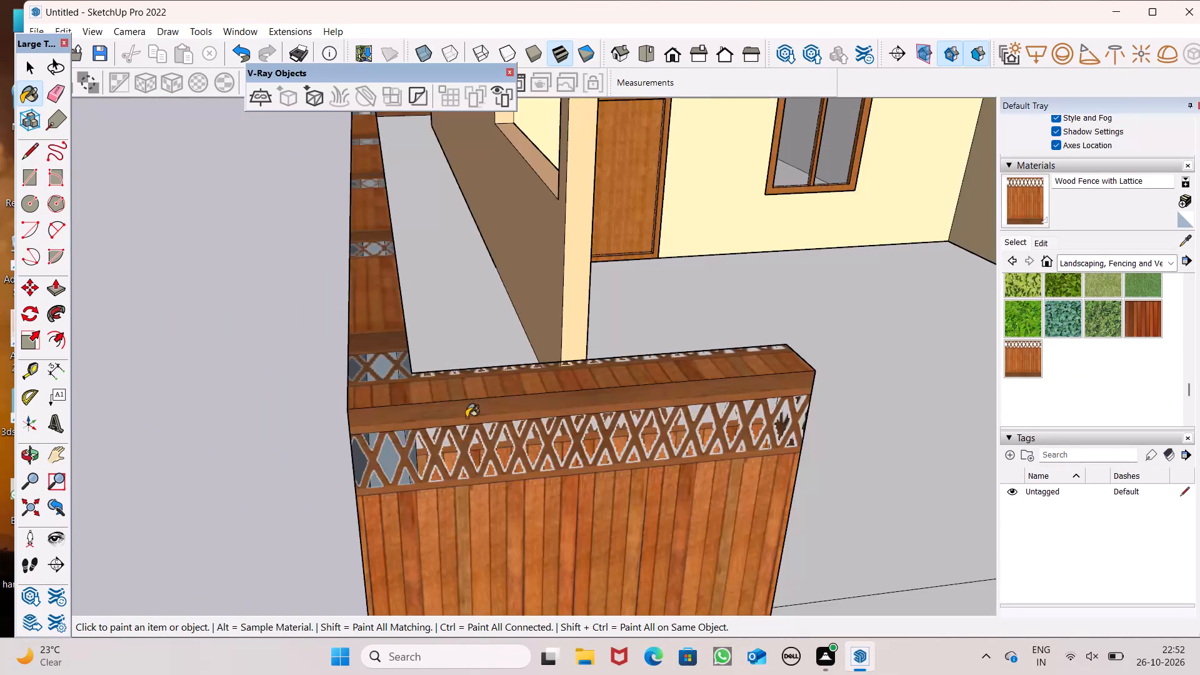
pyautogui.moveTo(470, 417); pyautogui.dragTo(481, 481, button='middle')
pyautogui.scroll(-7, 259, 317)
pyautogui.moveTo(363, 342); pyautogui.dragTo(0, 312, button='middle')
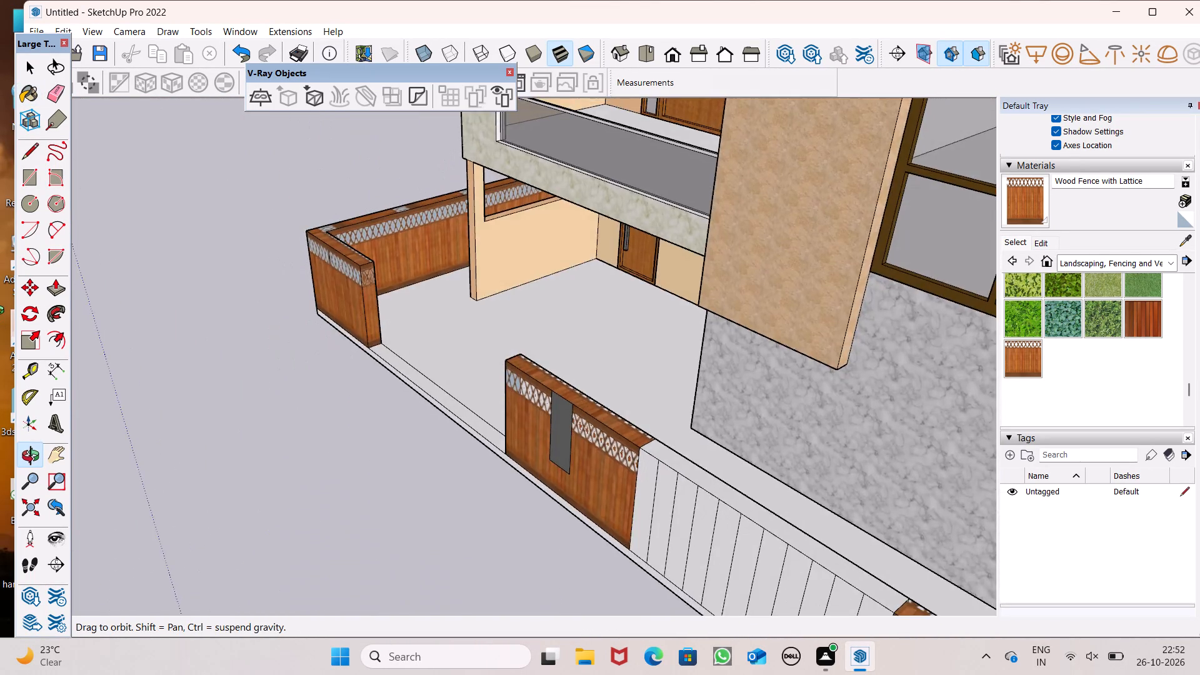
pyautogui.moveTo(0, 312); pyautogui.dragTo(832, 267, button='middle')
pyautogui.scroll(9, 611, 249)
pyautogui.scroll(8, 487, 230)
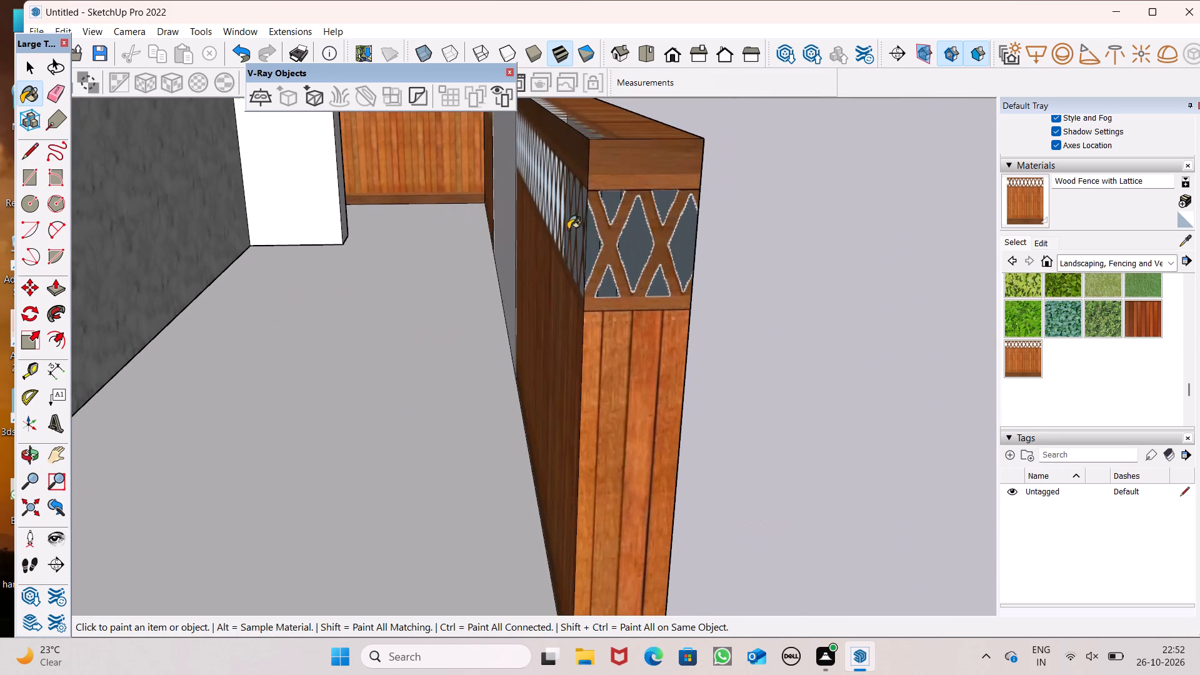
pyautogui.moveTo(618, 262); pyautogui.dragTo(322, 323, button='middle')
pyautogui.scroll(-6, 262, 375)
pyautogui.moveTo(291, 421); pyautogui.dragTo(126, 349, button='middle')
pyautogui.scroll(1, 126, 349)
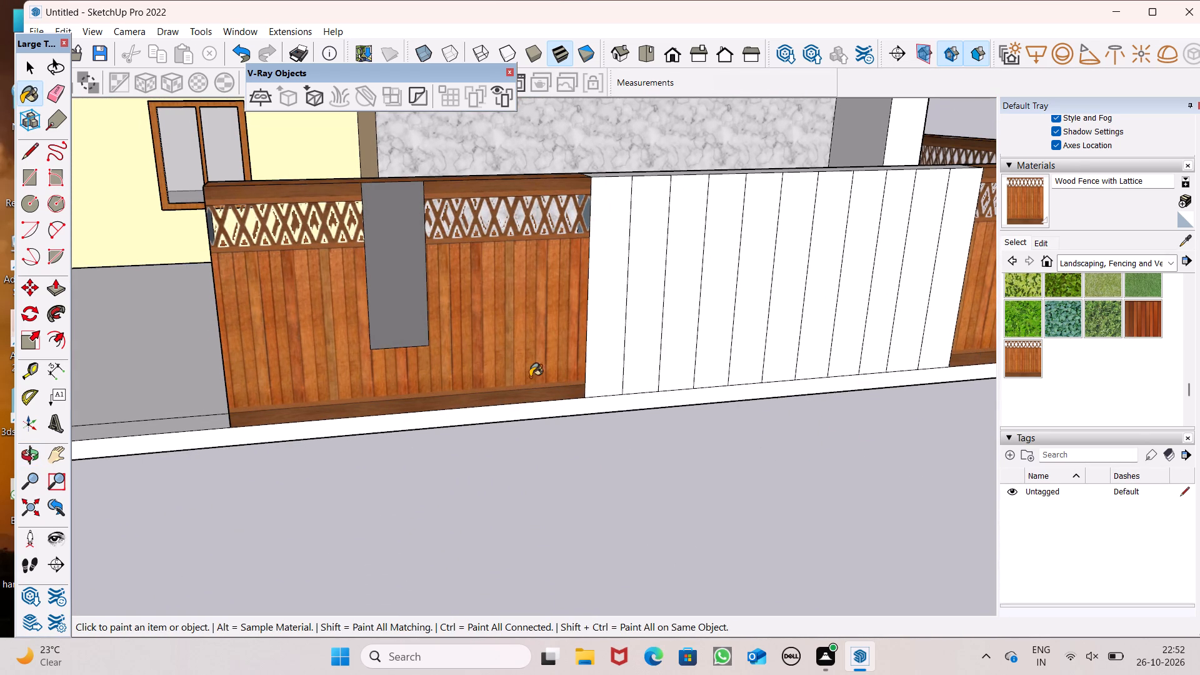
pyautogui.scroll(-6, 467, 384)
pyautogui.scroll(-6, 645, 457)
pyautogui.moveTo(649, 474); pyautogui.dragTo(581, 449, button='middle')
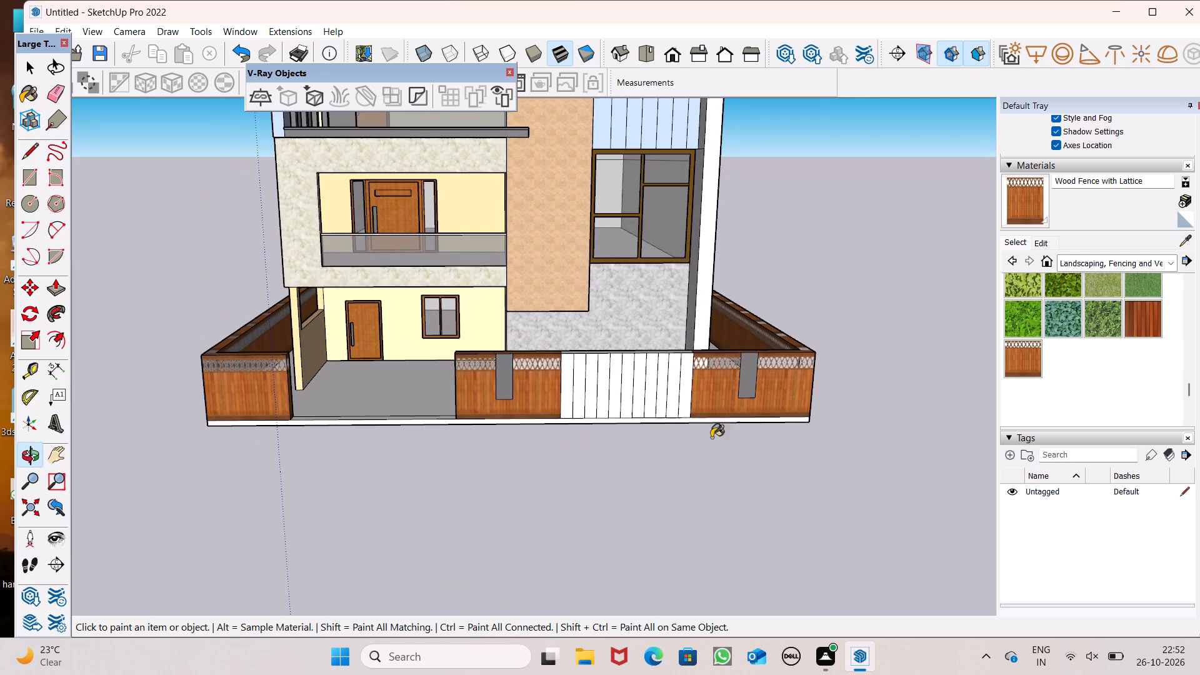
# Paint the forecourt floor with Concrete Aggregate Smoke from the Asphalt and Concrete materials.
pyautogui.click(1124, 264)
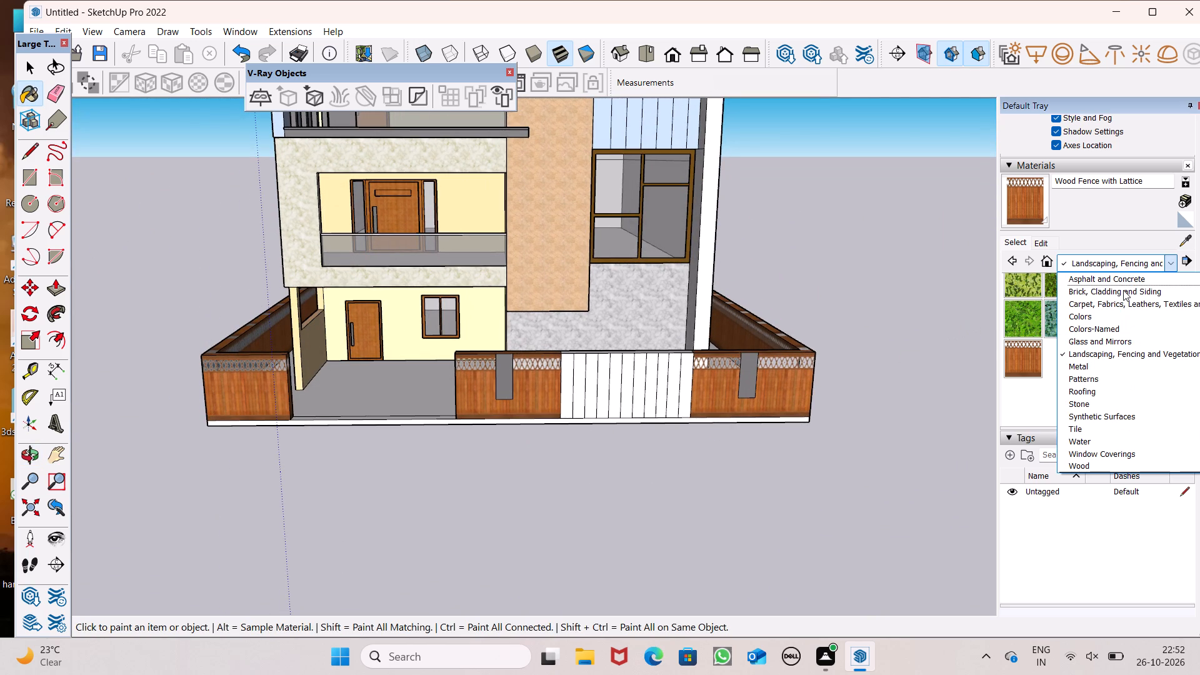
pyautogui.click(1116, 271)
pyautogui.click(1086, 265)
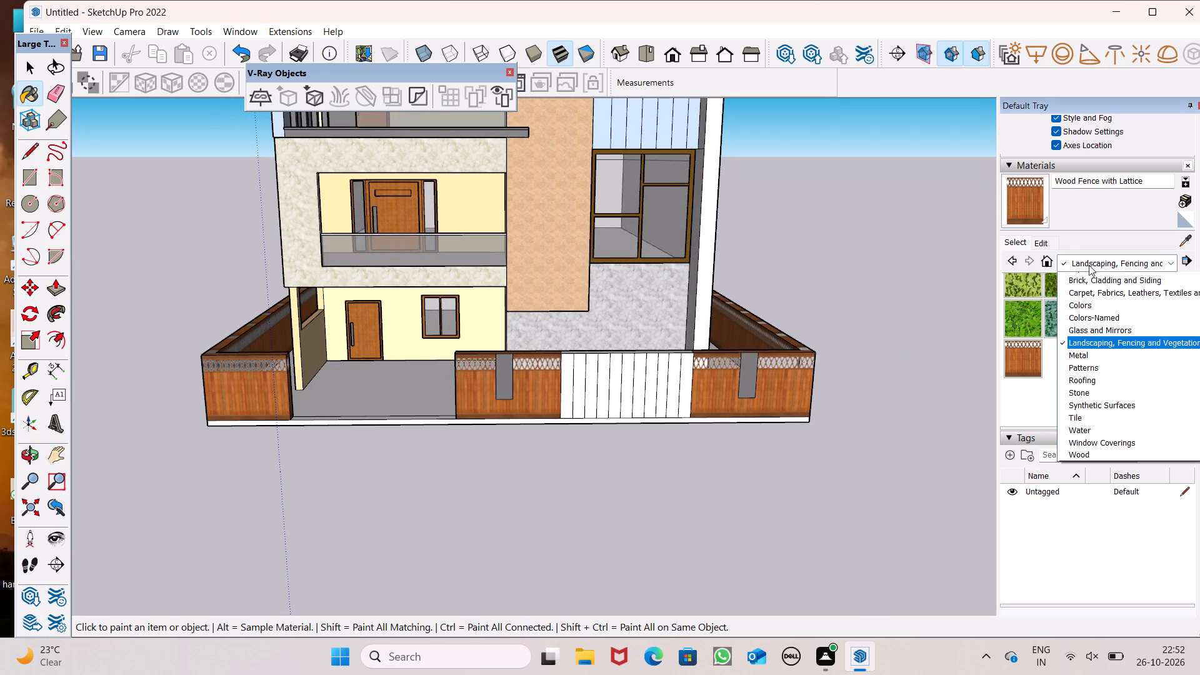
pyautogui.click(1100, 276)
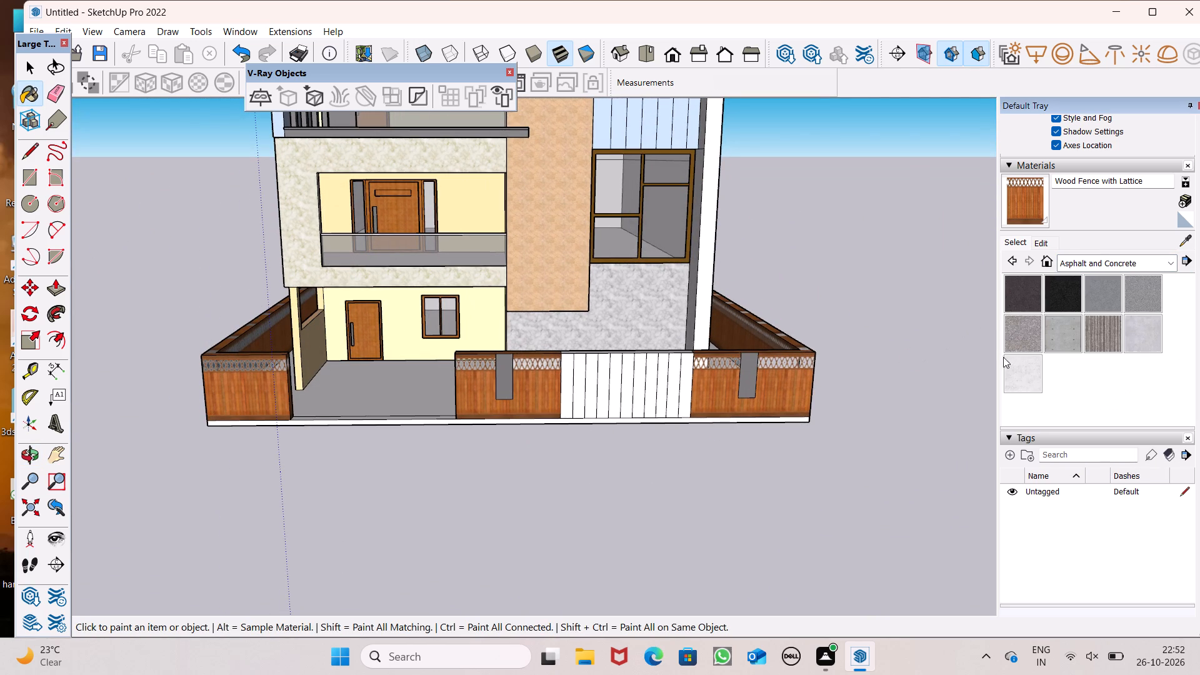
pyautogui.click(1017, 338)
pyautogui.scroll(7, 256, 340)
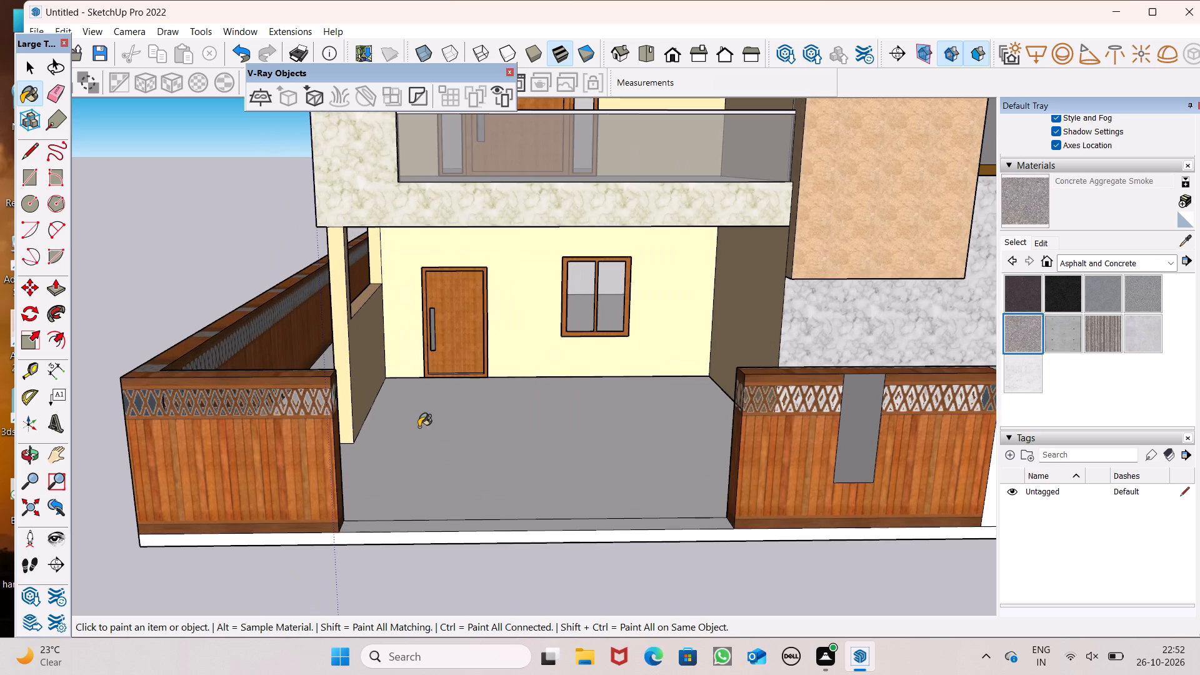
pyautogui.click(419, 427)
pyautogui.scroll(-4, 437, 429)
pyautogui.moveTo(492, 444); pyautogui.dragTo(486, 447, button='middle')
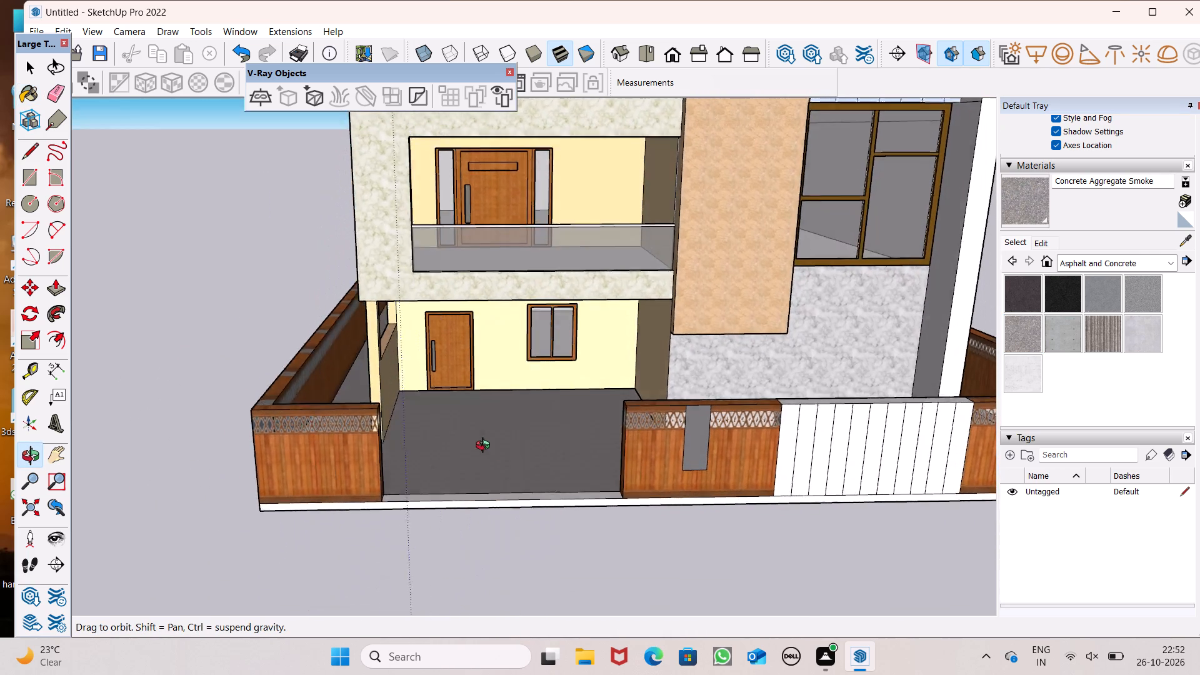
pyautogui.moveTo(486, 447); pyautogui.dragTo(484, 446, button='middle')
# Paint the white vertical strips between the front wood fence sections with Polished Concrete Old.
pyautogui.scroll(1, 484, 446)
pyautogui.scroll(4, 969, 476)
pyautogui.click(1018, 384)
pyautogui.scroll(6, 981, 404)
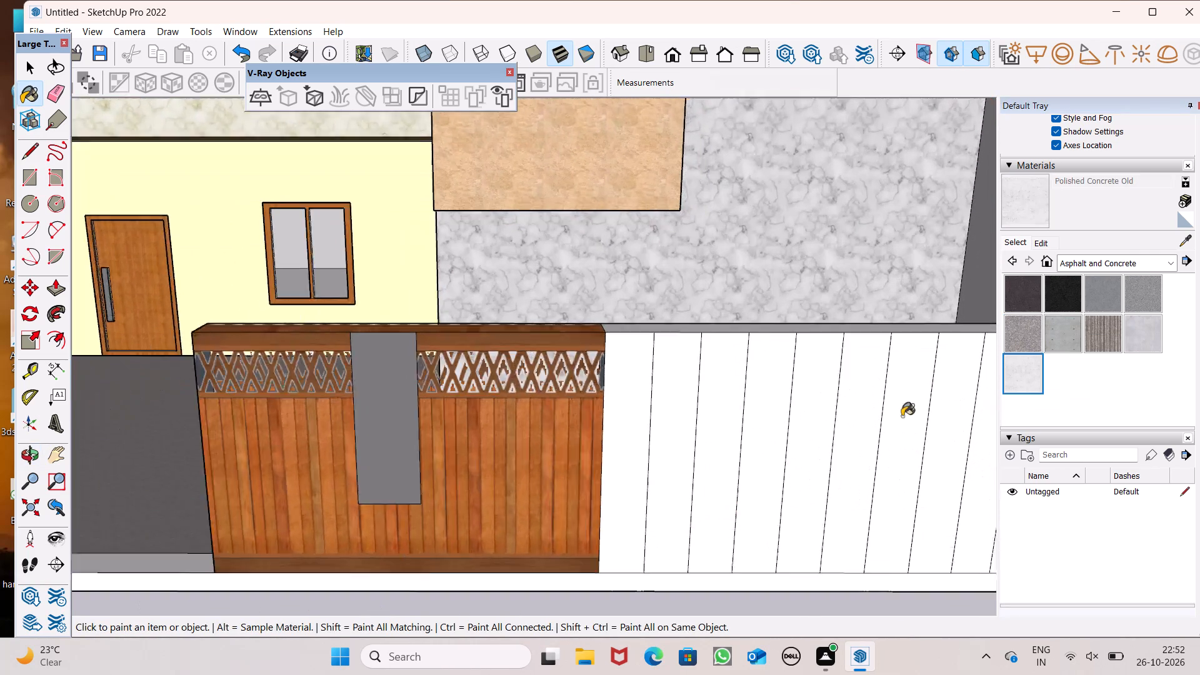
pyautogui.scroll(1, 902, 416)
pyautogui.click(759, 394)
pyautogui.click(749, 393)
pyautogui.moveTo(697, 393); pyautogui.dragTo(671, 396)
pyautogui.click(634, 396)
pyautogui.click(609, 394)
pyautogui.click(572, 394)
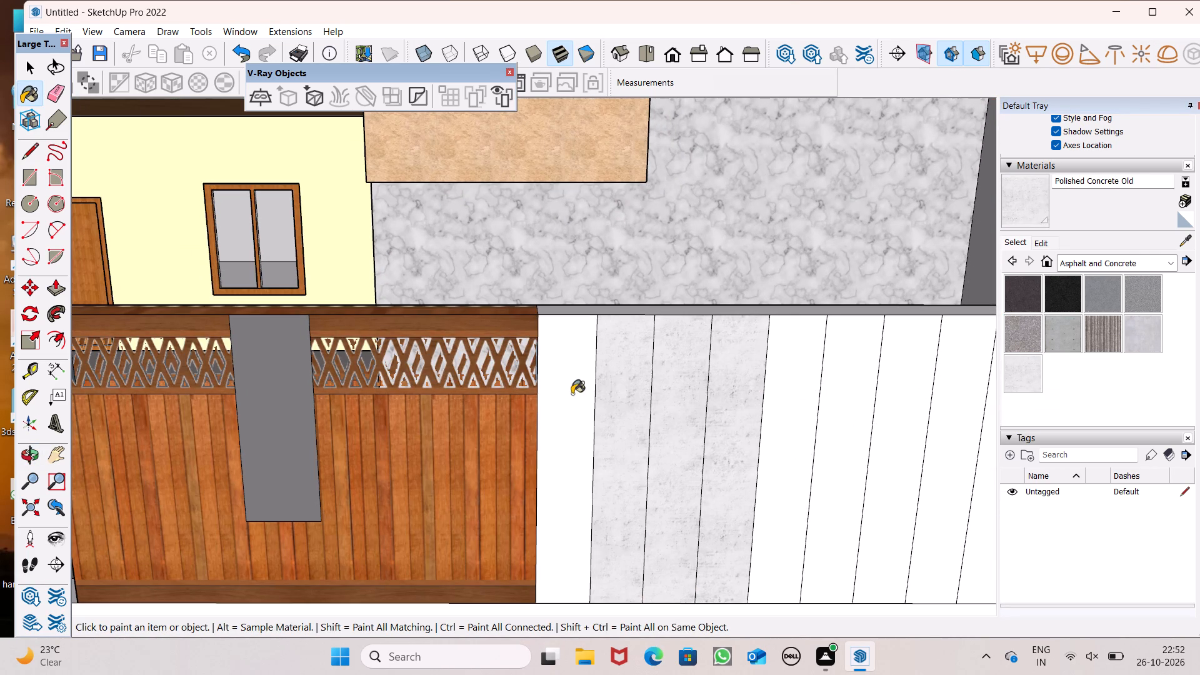
pyautogui.click(799, 403)
pyautogui.click(843, 406)
pyautogui.moveTo(845, 407); pyautogui.dragTo(858, 414)
pyautogui.moveTo(867, 414); pyautogui.dragTo(881, 416)
pyautogui.click(889, 416)
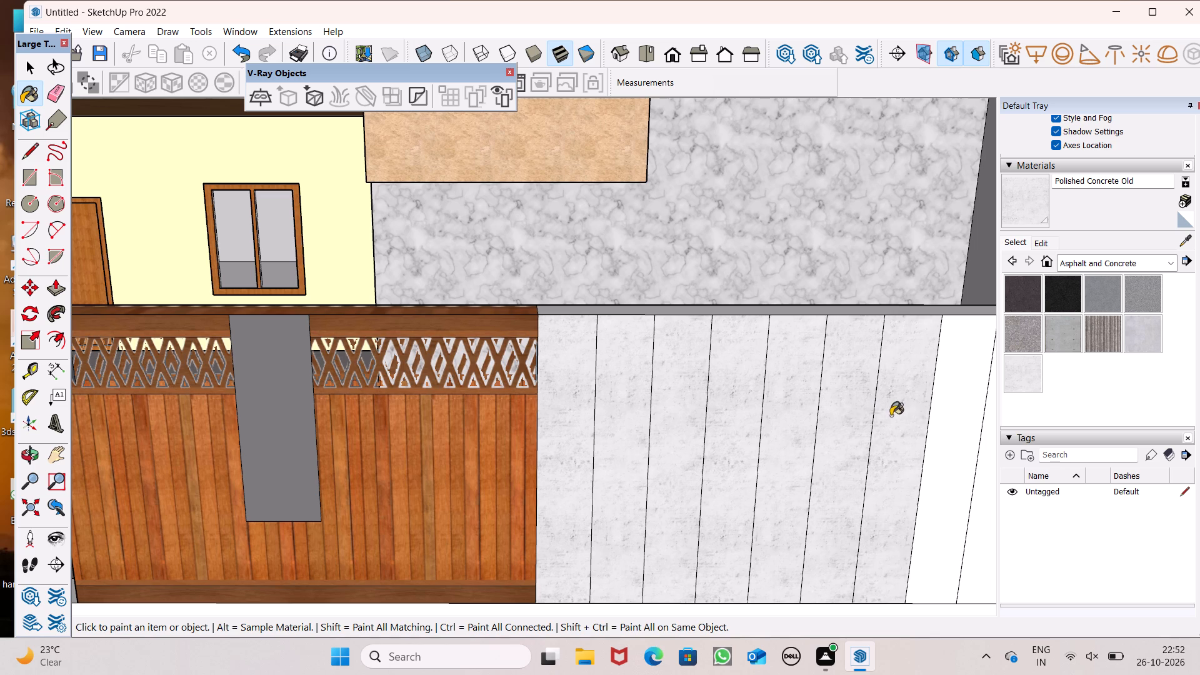
pyautogui.scroll(-4, 699, 415)
pyautogui.scroll(4, 817, 417)
pyautogui.moveTo(888, 417); pyautogui.dragTo(898, 416)
pyautogui.click(961, 411)
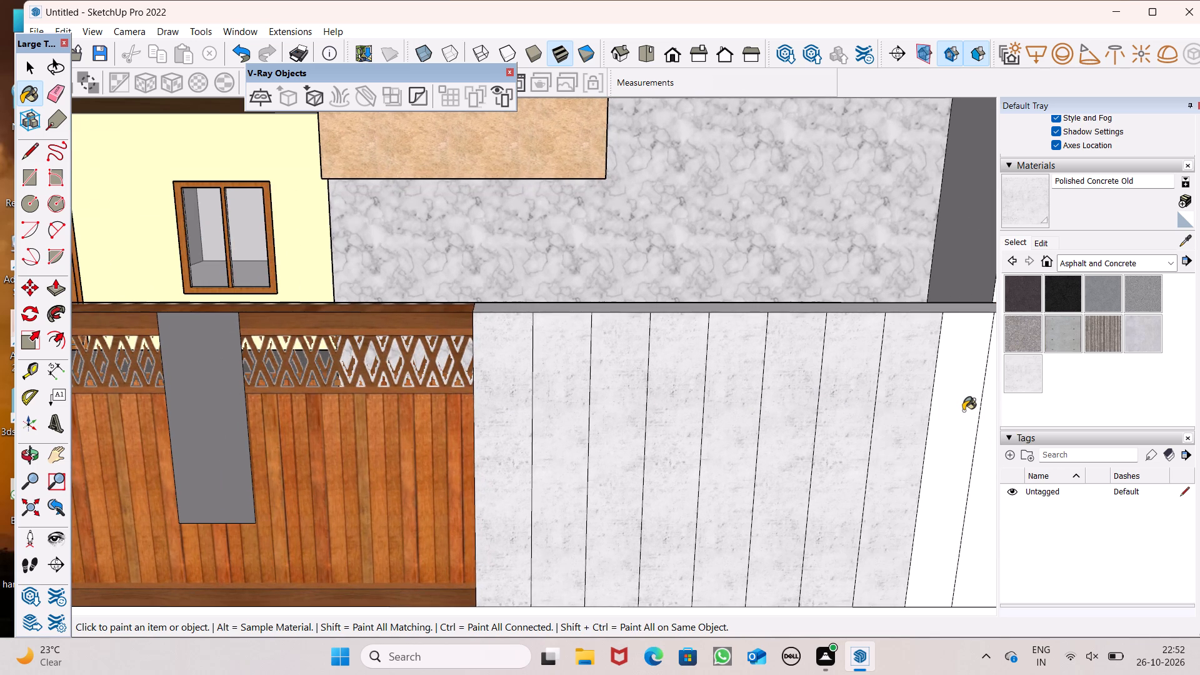
pyautogui.scroll(-5, 725, 451)
pyautogui.scroll(3, 871, 431)
pyautogui.click(919, 427)
pyautogui.click(949, 422)
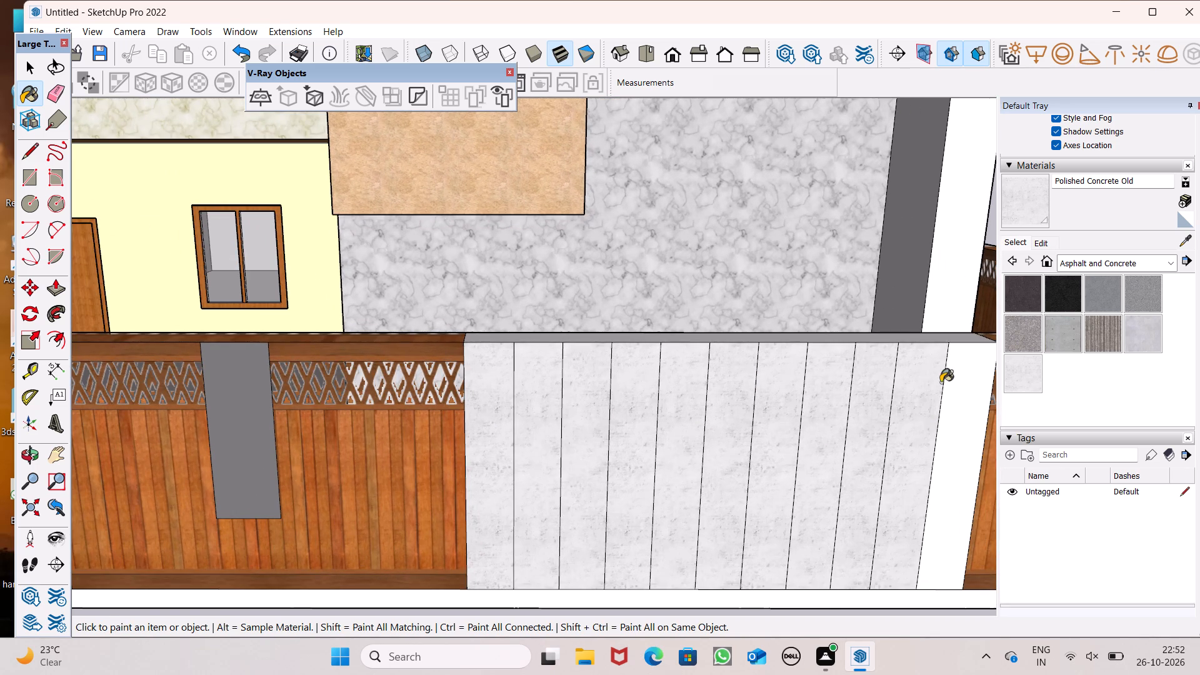
# Paint the top and inner face of the front strip panel with Polished Concrete Old.
pyautogui.moveTo(940, 384); pyautogui.dragTo(976, 582, button='middle')
pyautogui.scroll(1, 979, 581)
pyautogui.click(785, 356)
pyautogui.moveTo(768, 351); pyautogui.dragTo(814, 612, button='middle')
pyautogui.scroll(1, 817, 616)
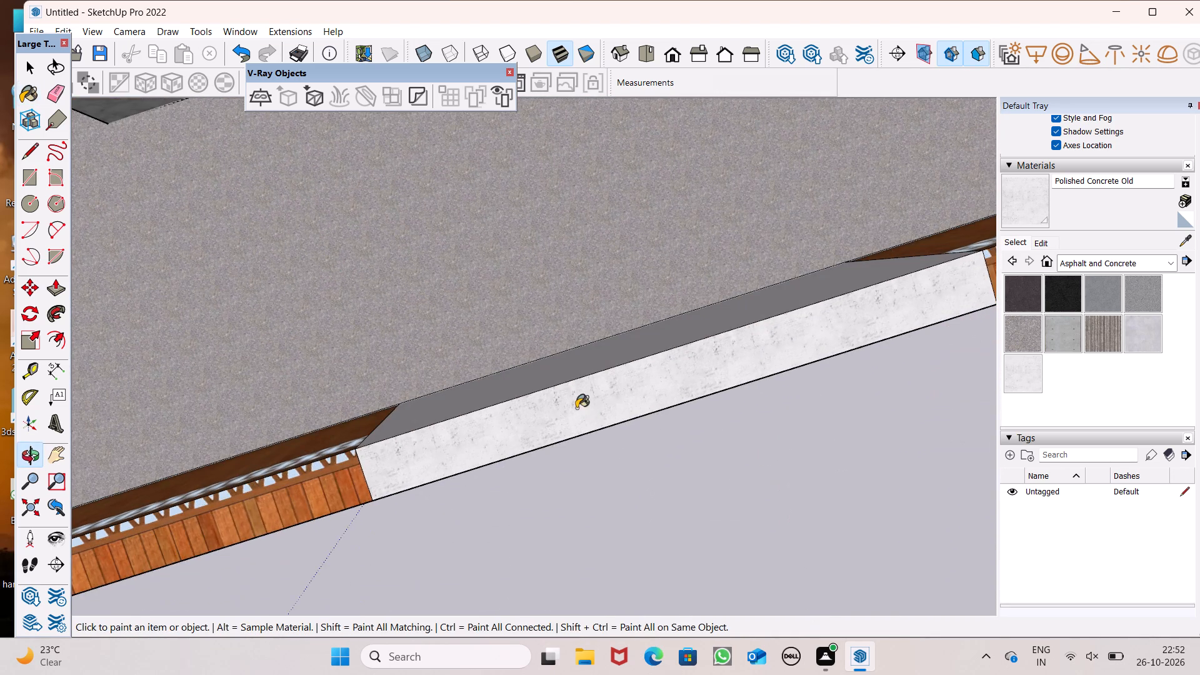
pyautogui.scroll(5, 576, 408)
pyautogui.click(531, 354)
# Repaint the marble wall below the large framed window with Polished Concrete Old.
pyautogui.moveTo(656, 435); pyautogui.dragTo(540, 226, button='middle')
pyautogui.scroll(2, 540, 226)
pyautogui.scroll(-7, 552, 325)
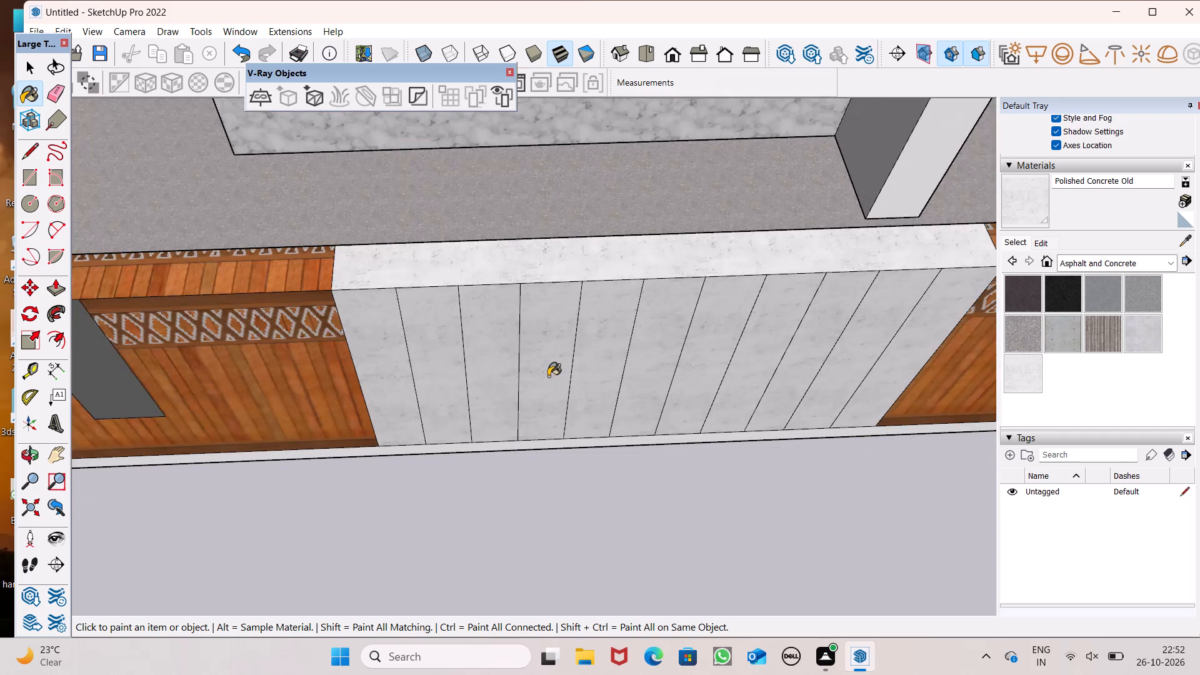
pyautogui.scroll(-4, 548, 376)
pyautogui.moveTo(566, 406); pyautogui.dragTo(566, 394, button='middle')
pyautogui.scroll(-5, 563, 398)
pyautogui.click(591, 231)
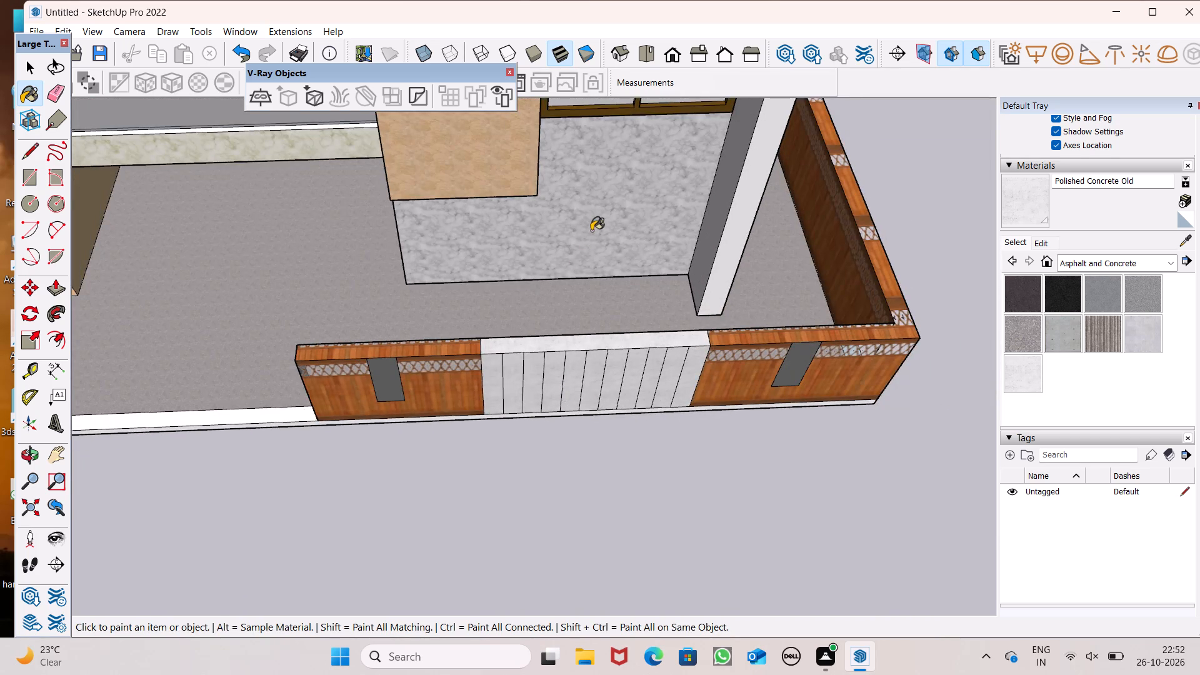
pyautogui.scroll(-5, 592, 232)
pyautogui.moveTo(586, 235); pyautogui.dragTo(558, 68, button='middle')
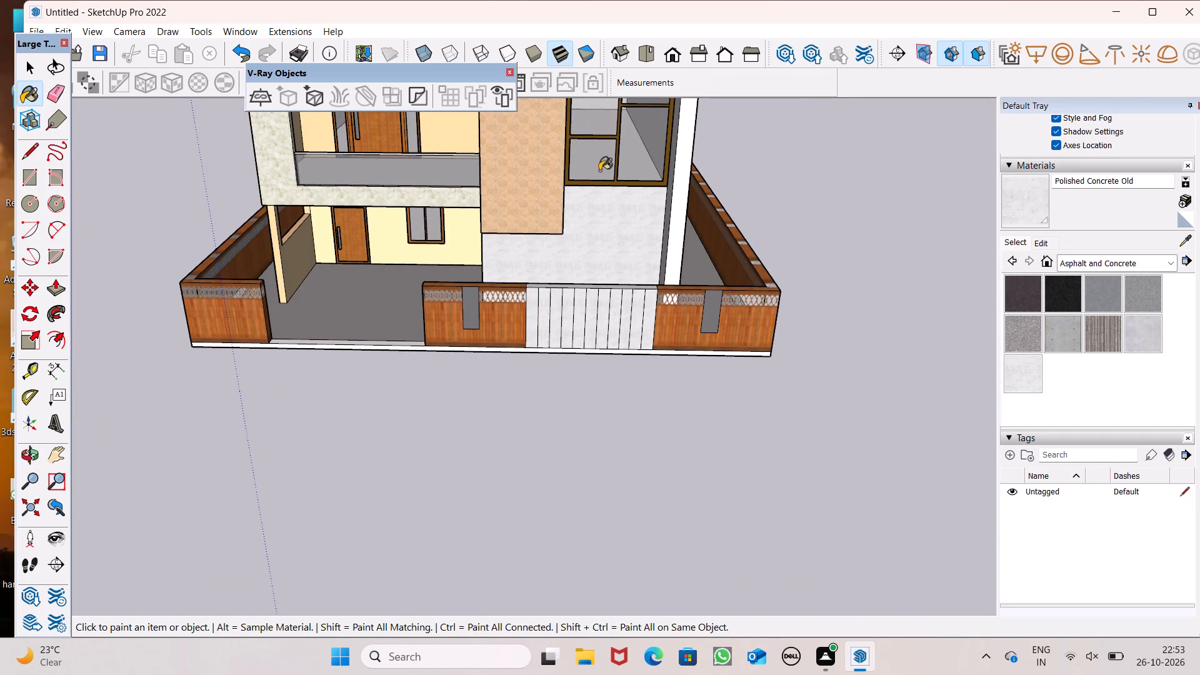
# Repaint the front wall surrounding the first-floor balcony with Polished Concrete Old.
pyautogui.scroll(-2, 609, 199)
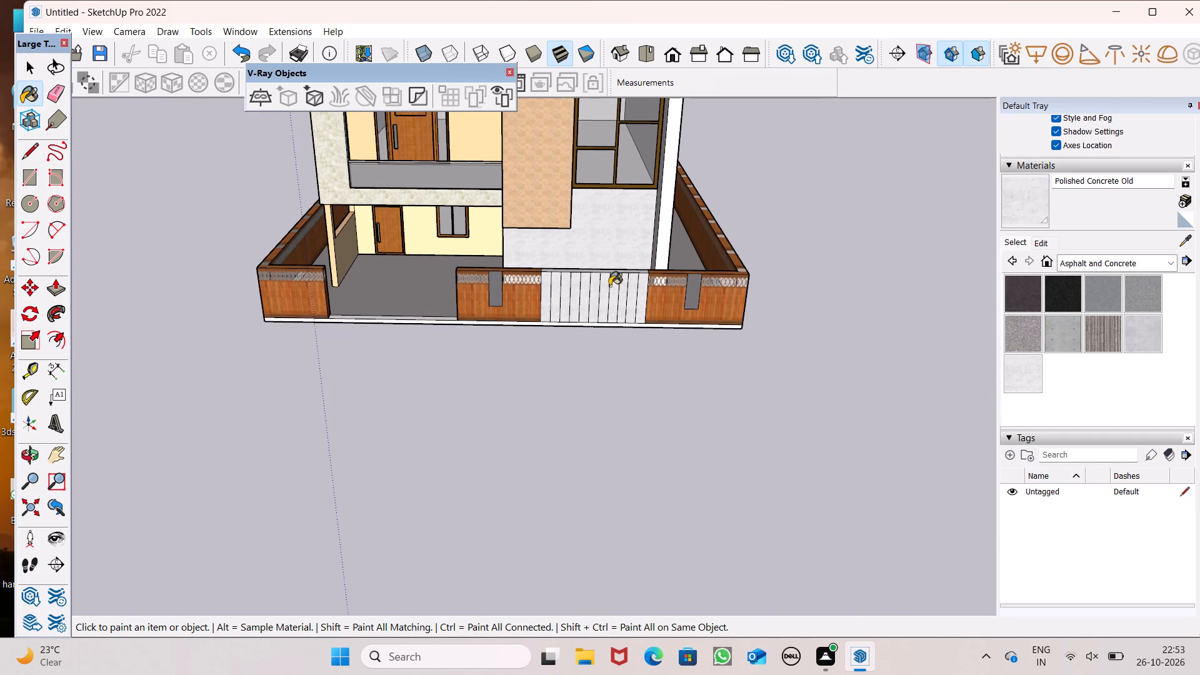
pyautogui.moveTo(609, 286); pyautogui.dragTo(612, 180, button='middle')
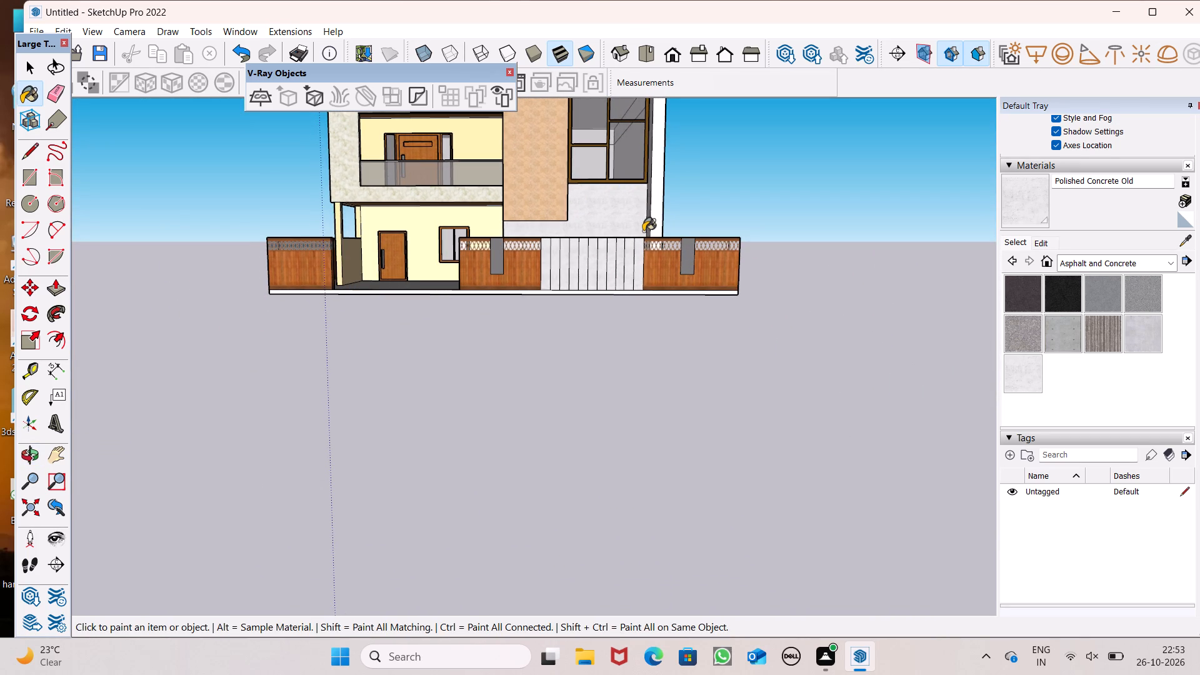
pyautogui.scroll(-1, 643, 236)
pyautogui.scroll(7, 402, 171)
pyautogui.click(325, 187)
# Paint the upper and side inner edges of the first-floor balcony opening with Polished Concrete Old.
pyautogui.scroll(-3, 562, 339)
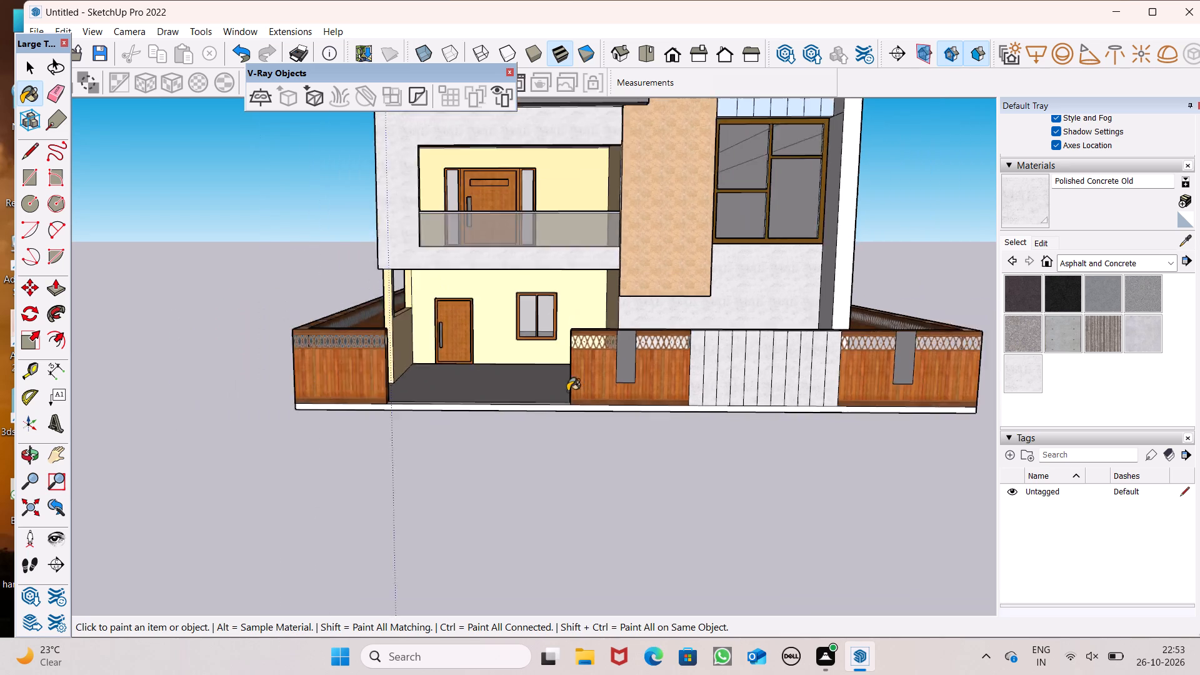
pyautogui.scroll(-2, 567, 391)
pyautogui.scroll(1, 623, 322)
pyautogui.scroll(3, 504, 269)
pyautogui.moveTo(456, 255); pyautogui.dragTo(379, 282, button='middle')
pyautogui.scroll(9, 419, 290)
pyautogui.middleClick(379, 282)
pyautogui.scroll(1, 404, 289)
pyautogui.scroll(-7, 502, 216)
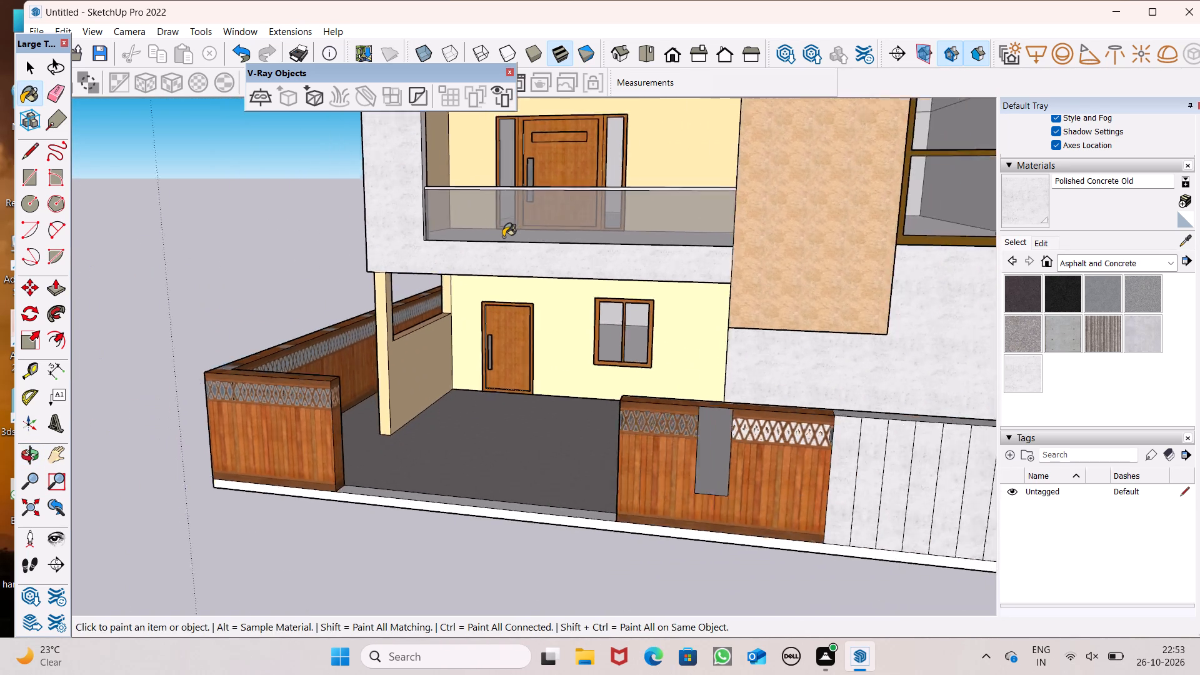
pyautogui.scroll(-5, 503, 237)
pyautogui.moveTo(529, 281); pyautogui.dragTo(573, 180, button='middle')
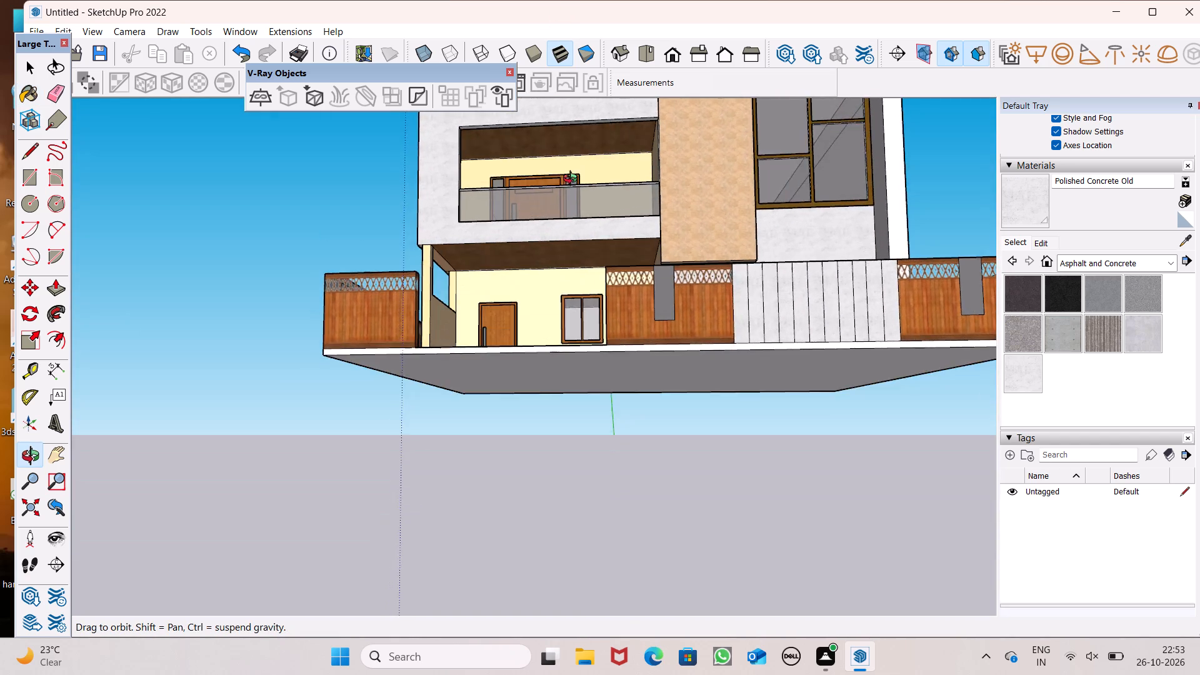
pyautogui.moveTo(573, 180); pyautogui.dragTo(573, 72, button='middle')
pyautogui.scroll(8, 573, 77)
pyautogui.scroll(6, 582, 154)
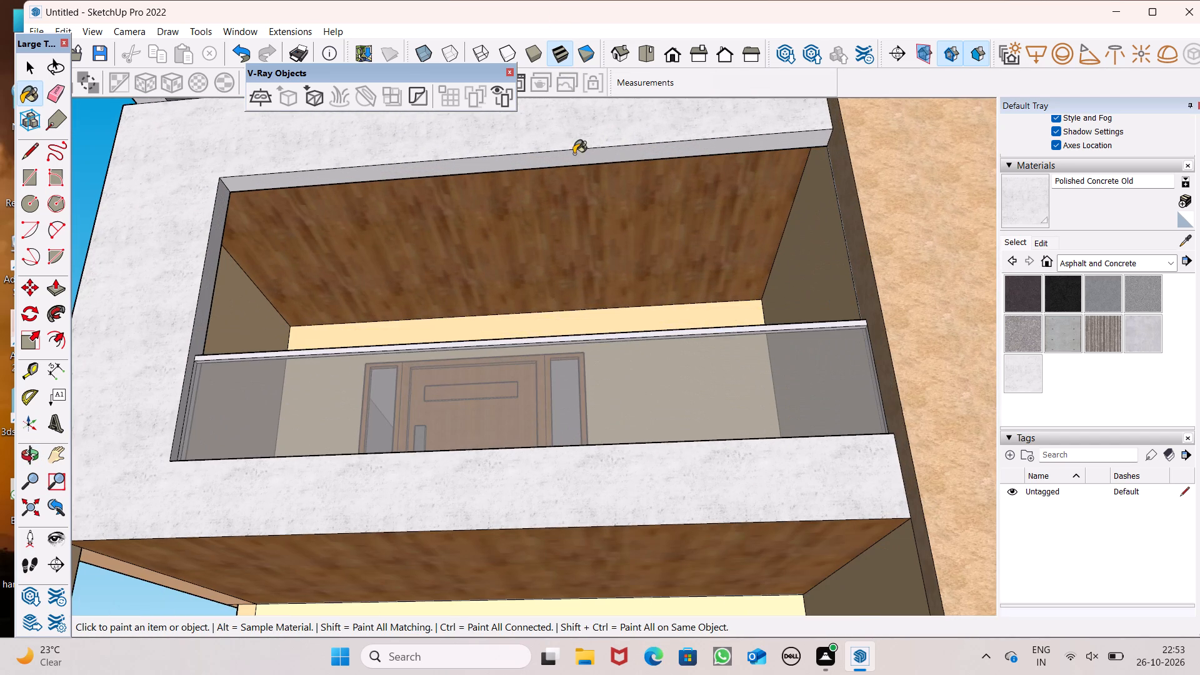
pyautogui.click(574, 154)
pyautogui.moveTo(576, 158); pyautogui.dragTo(465, 123, button='middle')
pyautogui.scroll(4, 204, 258)
pyautogui.moveTo(148, 264); pyautogui.dragTo(153, 258)
pyautogui.click(179, 227)
pyautogui.scroll(4, 355, 240)
pyautogui.moveTo(356, 244); pyautogui.dragTo(482, 329, button='middle')
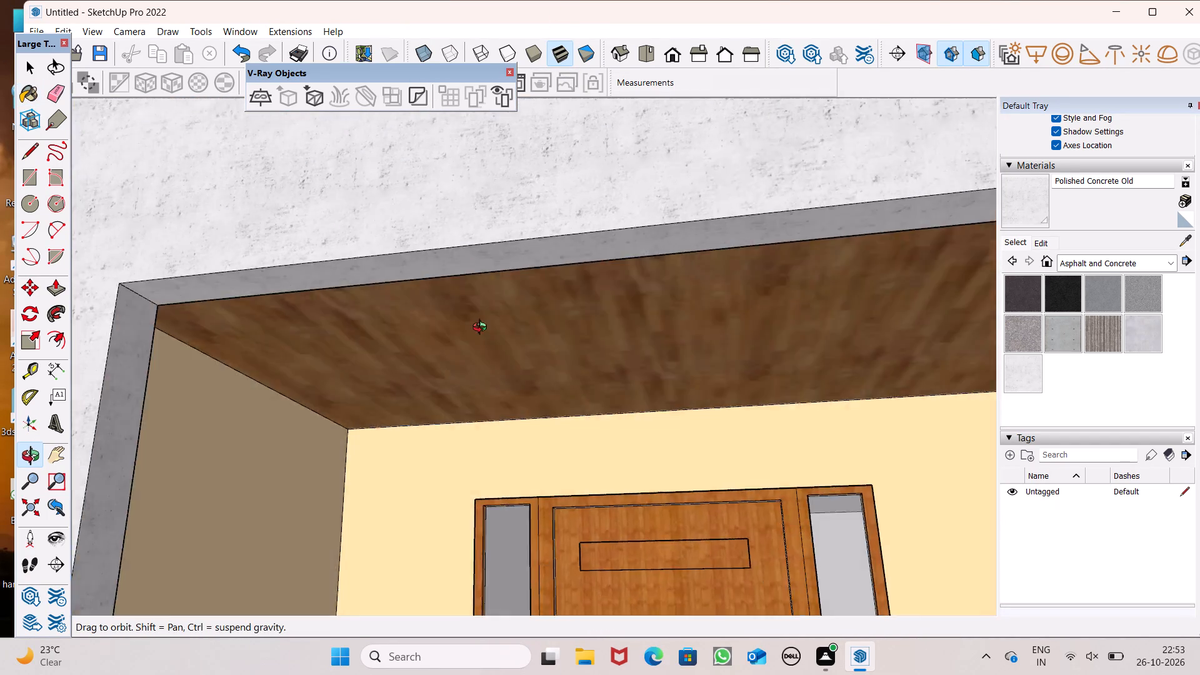
pyautogui.moveTo(482, 329); pyautogui.dragTo(548, 327, button='middle')
# Paint the top of the ledge beside the first-floor balcony's glass railing with Polished Concrete Old.
pyautogui.scroll(-3, 538, 291)
pyautogui.scroll(1, 476, 300)
pyautogui.scroll(-2, 459, 303)
pyautogui.scroll(-9, 387, 316)
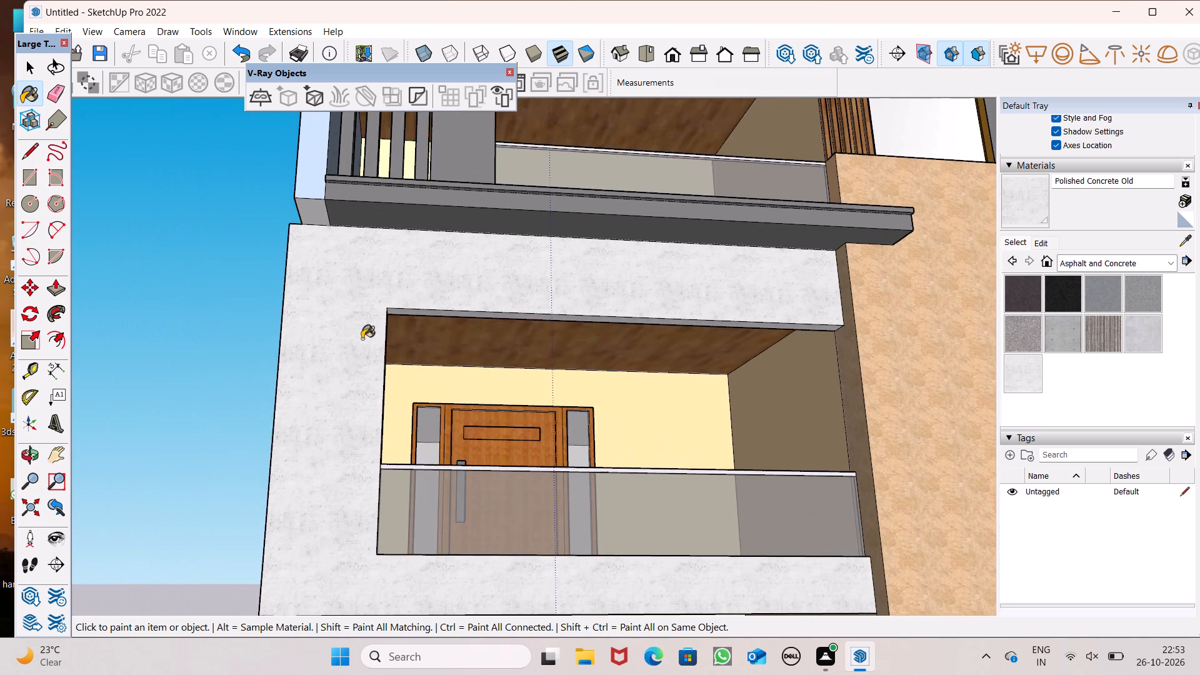
pyautogui.moveTo(357, 352); pyautogui.dragTo(387, 444, button='middle')
pyautogui.scroll(-3, 387, 425)
pyautogui.scroll(1, 408, 447)
pyautogui.moveTo(408, 450); pyautogui.dragTo(496, 521, button='middle')
pyautogui.scroll(-3, 524, 439)
pyautogui.scroll(8, 646, 541)
pyautogui.scroll(2, 862, 548)
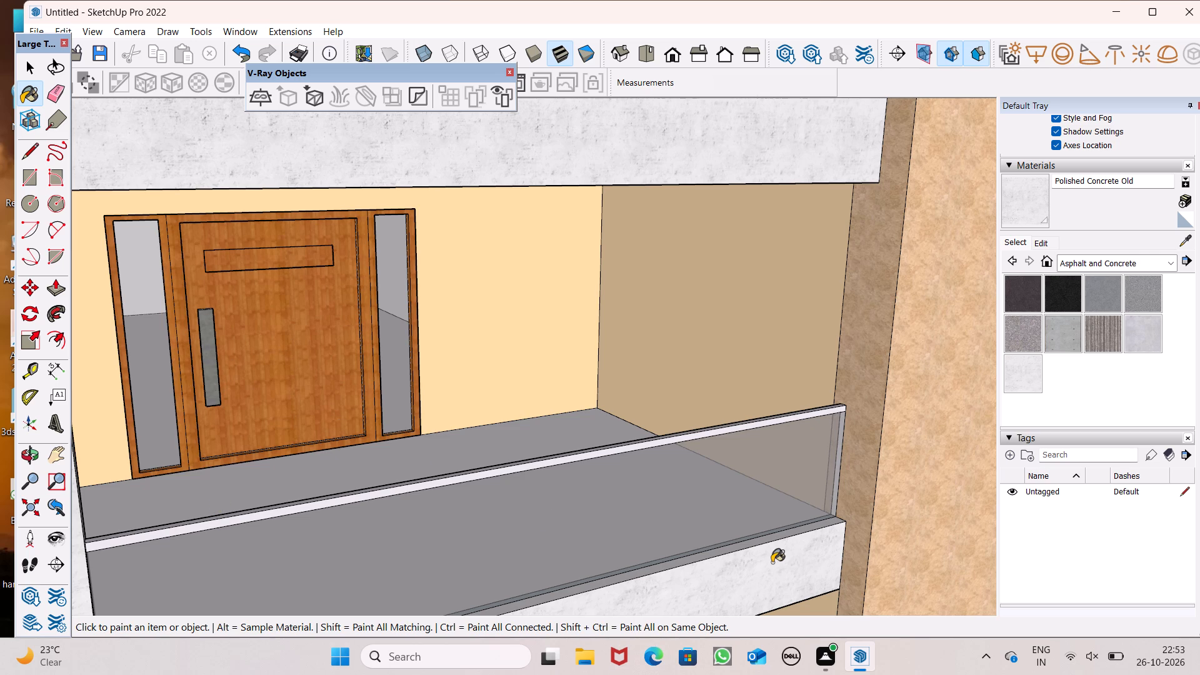
pyautogui.scroll(6, 771, 560)
pyautogui.click(833, 513)
pyautogui.scroll(1, 799, 517)
pyautogui.moveTo(809, 547); pyautogui.dragTo(846, 638, button='middle')
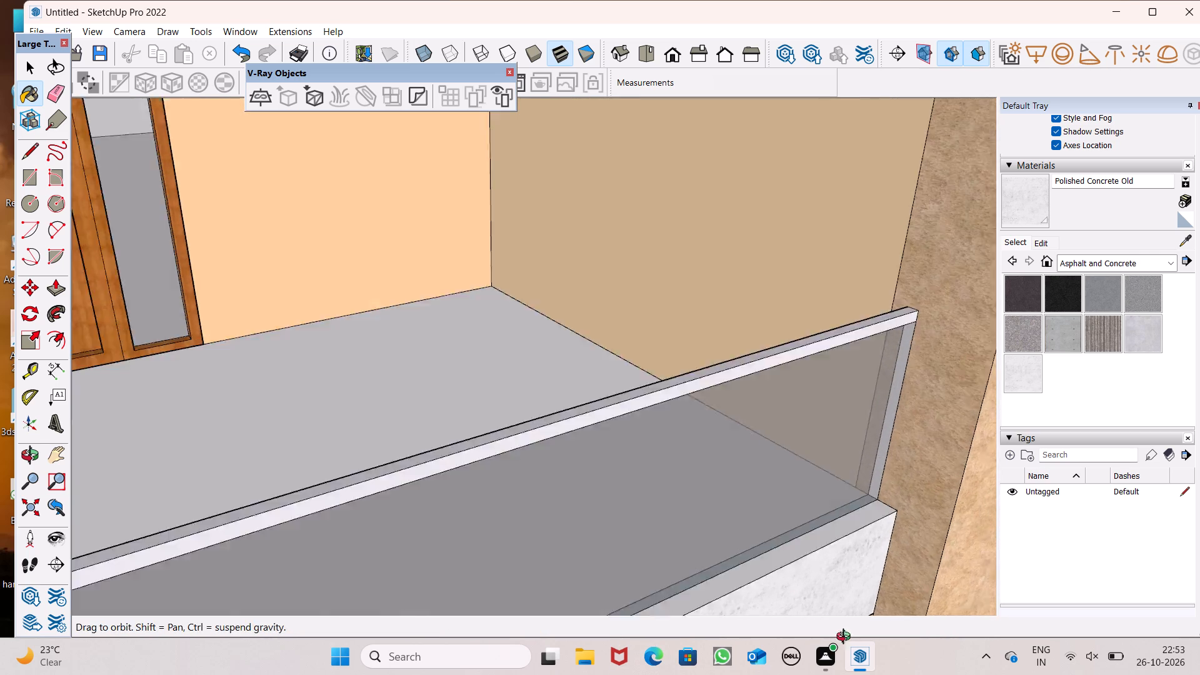
pyautogui.moveTo(846, 638); pyautogui.dragTo(862, 662, button='middle')
pyautogui.scroll(5, 844, 519)
pyautogui.click(844, 519)
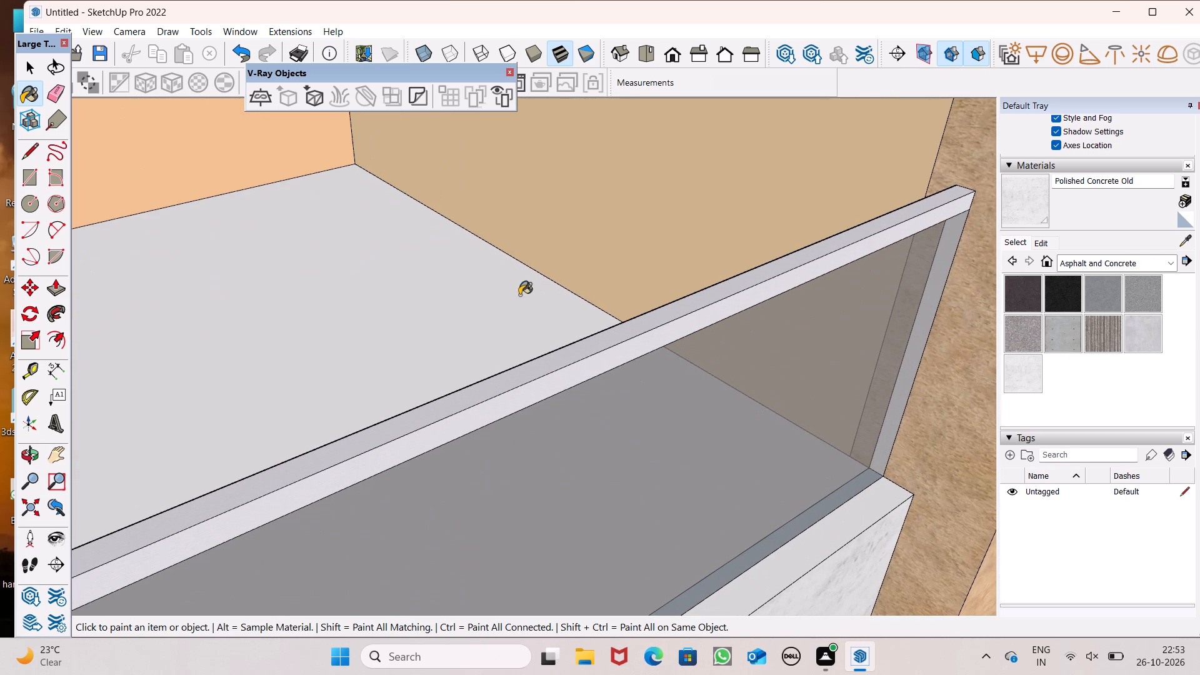
pyautogui.press('space')
# Examine the new concrete finishes on the facade and front boundary wall, up close and with the whole house in view.
pyautogui.scroll(-3, 459, 271)
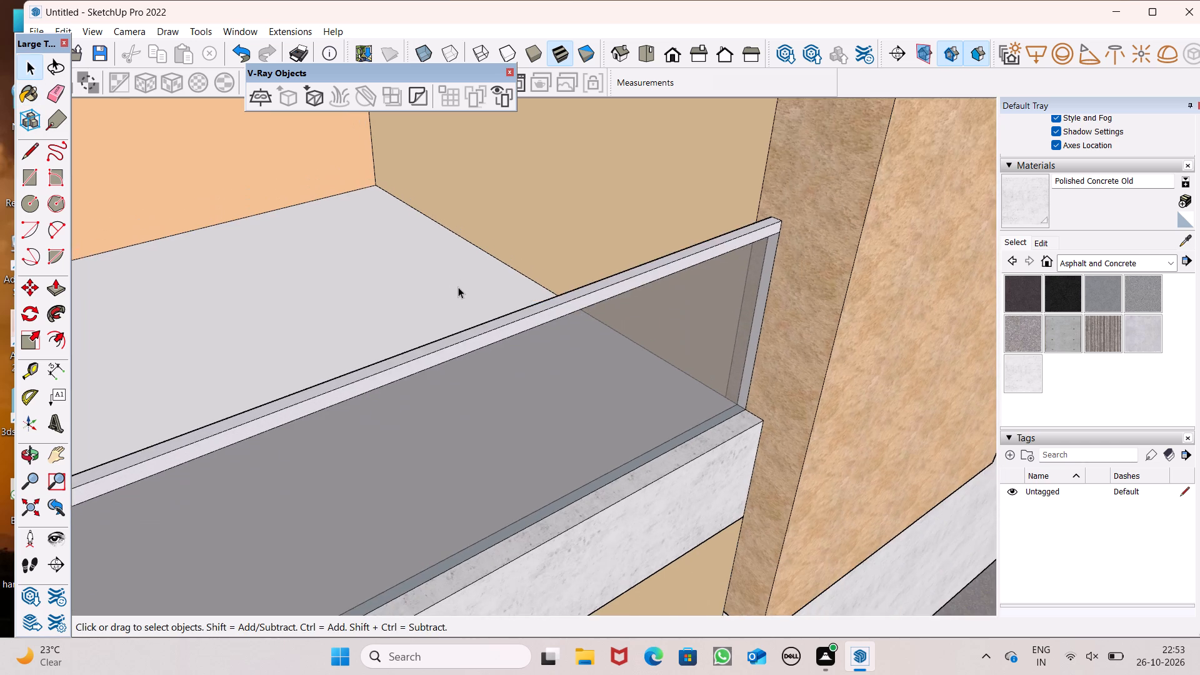
pyautogui.scroll(-4, 457, 286)
pyautogui.scroll(-3, 439, 209)
pyautogui.moveTo(477, 274); pyautogui.dragTo(384, 135, button='middle')
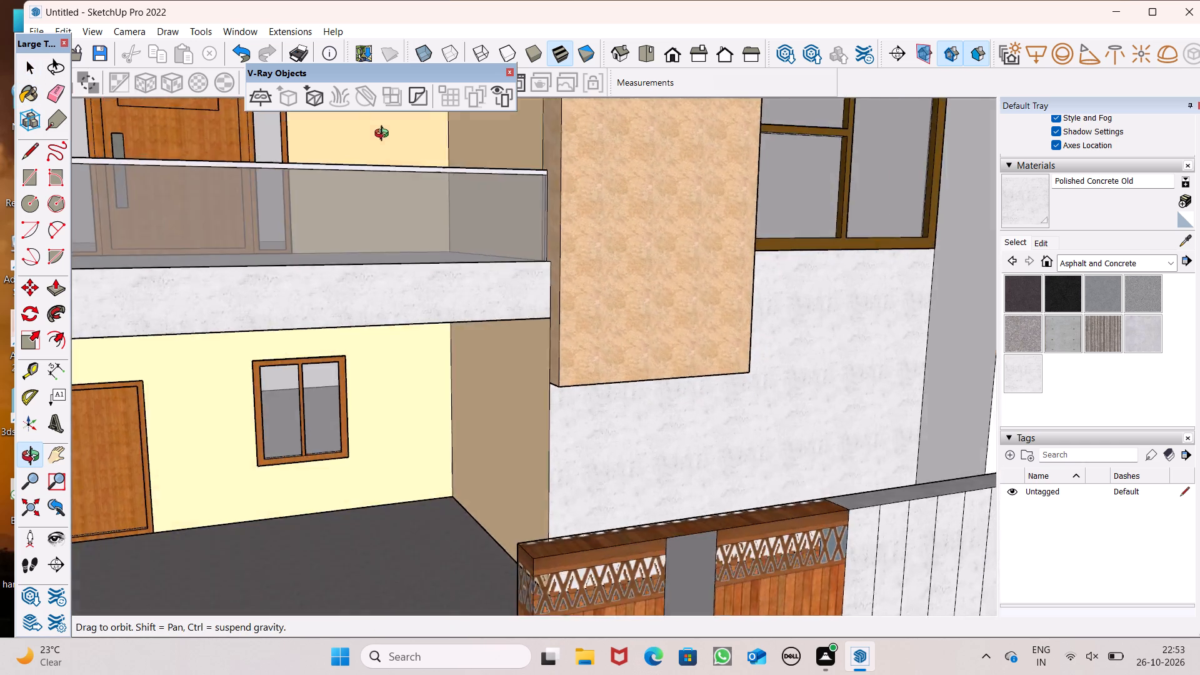
pyautogui.moveTo(384, 135); pyautogui.dragTo(243, 41, button='middle')
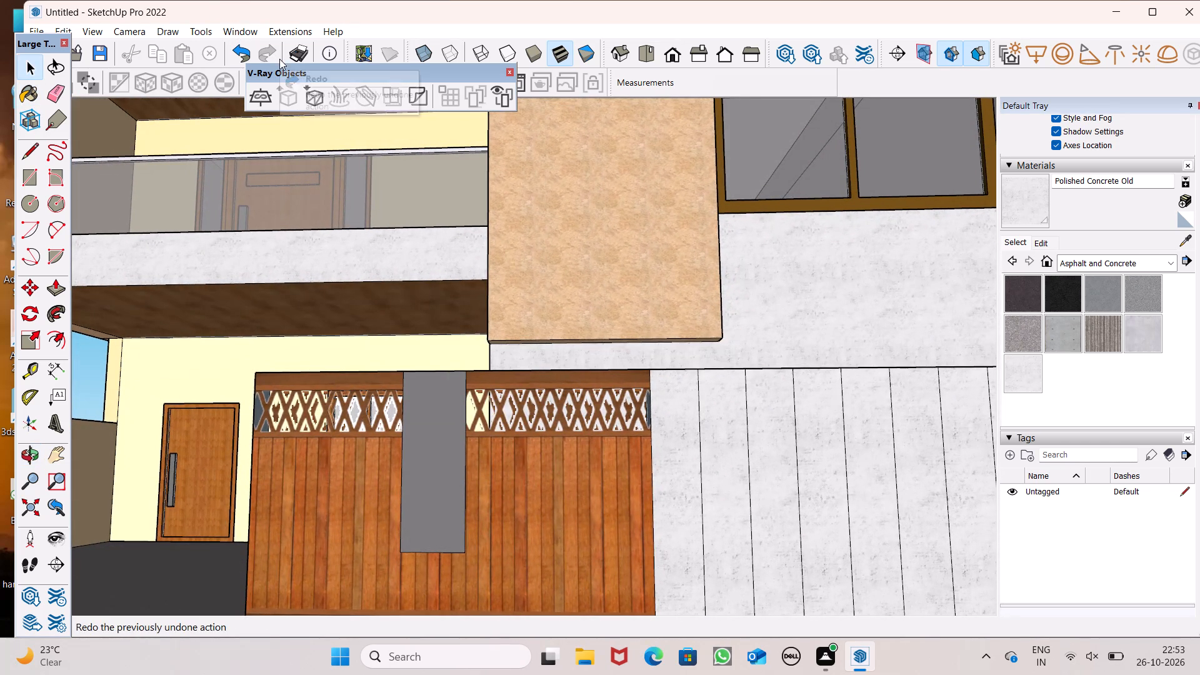
pyautogui.scroll(-6, 304, 73)
pyautogui.scroll(-5, 484, 179)
pyautogui.moveTo(537, 282); pyautogui.dragTo(692, 381, button='middle')
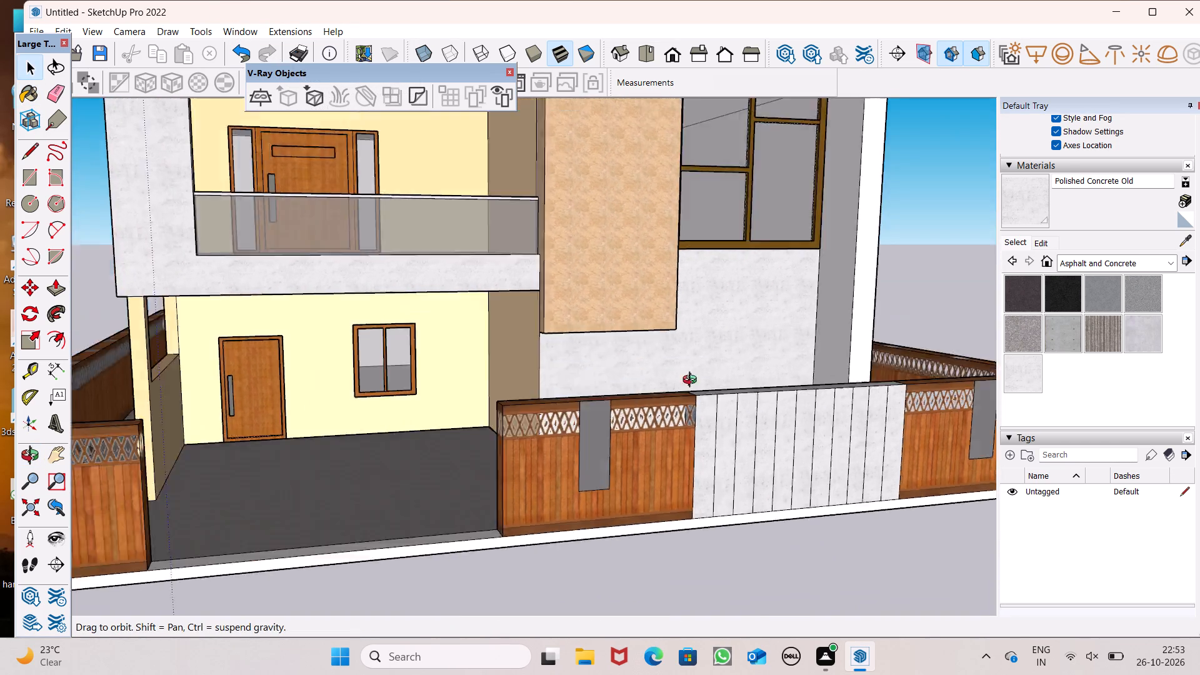
pyautogui.moveTo(692, 381); pyautogui.dragTo(571, 379, button='middle')
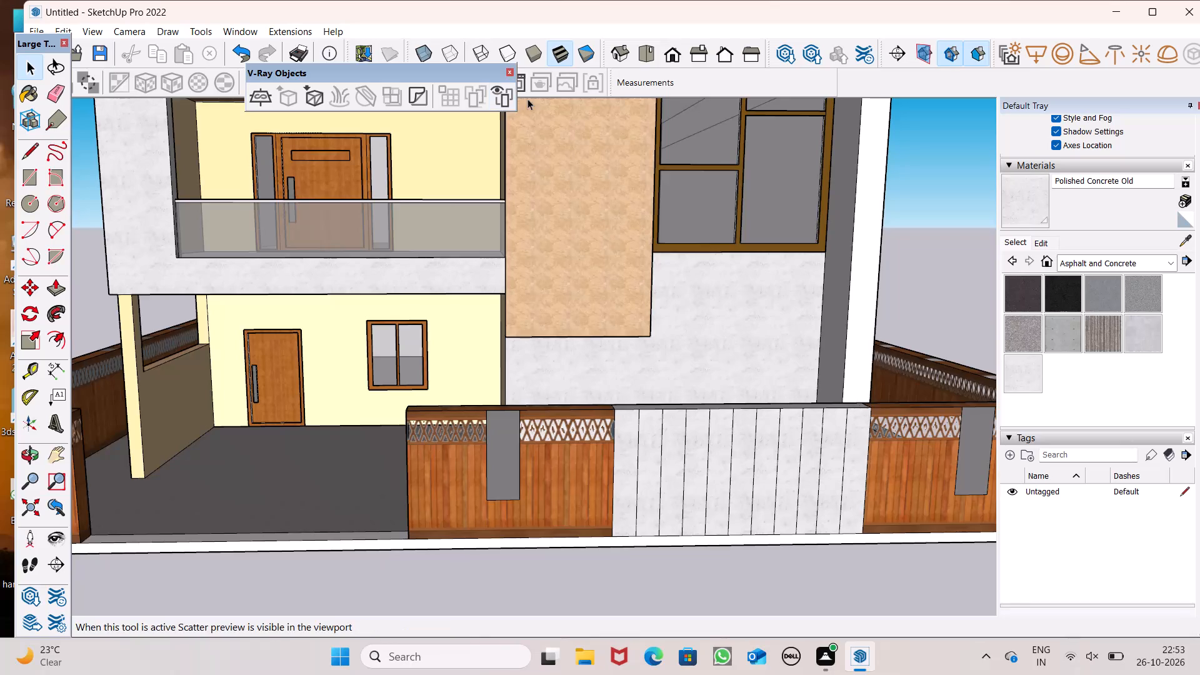
pyautogui.scroll(-4, 527, 99)
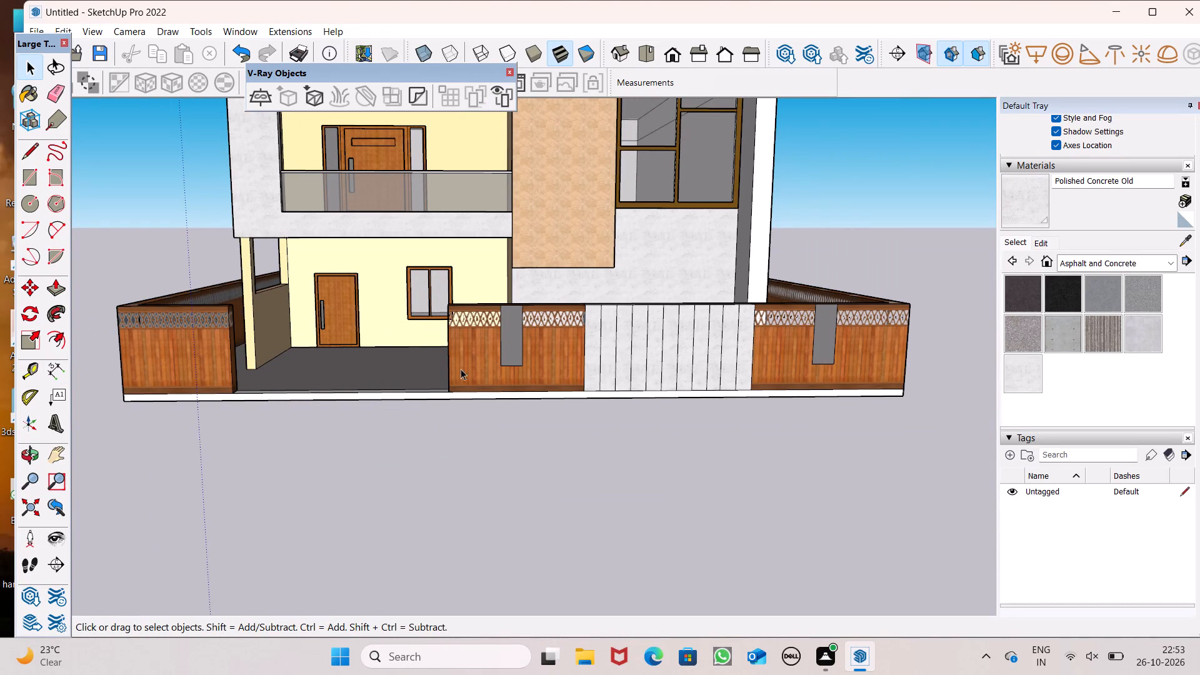
pyautogui.scroll(-9, 463, 380)
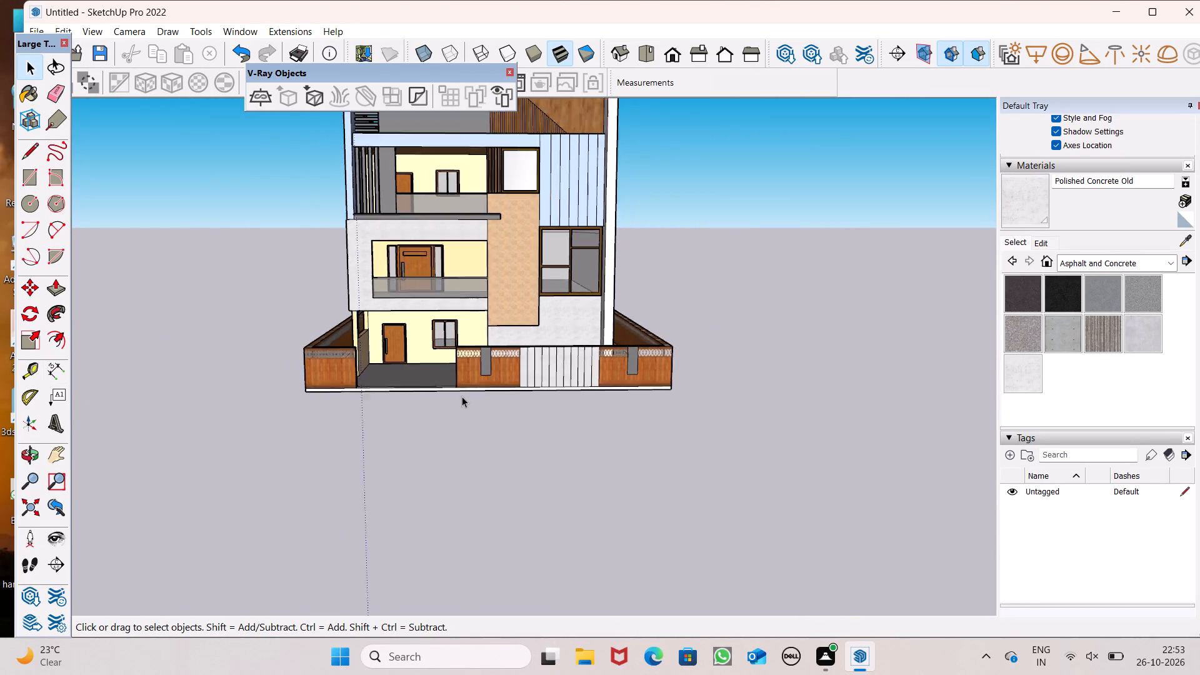
pyautogui.scroll(-2, 462, 396)
pyautogui.moveTo(461, 412); pyautogui.dragTo(419, 452, button='middle')
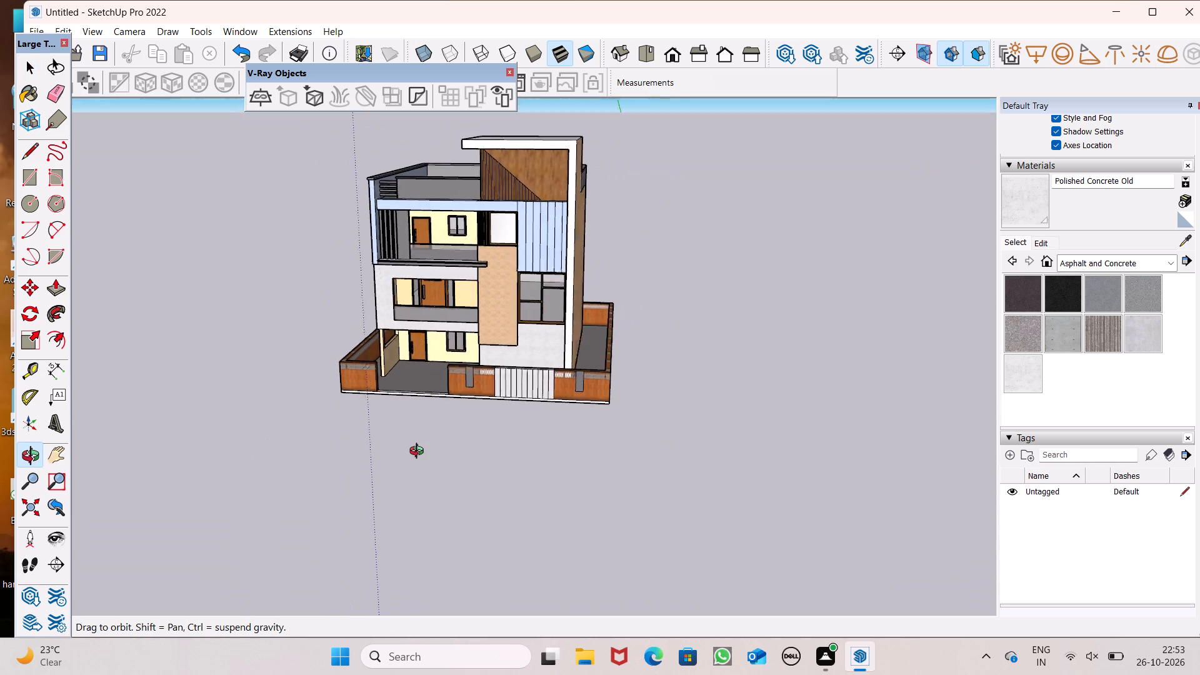
pyautogui.moveTo(419, 452); pyautogui.dragTo(431, 414, button='middle')
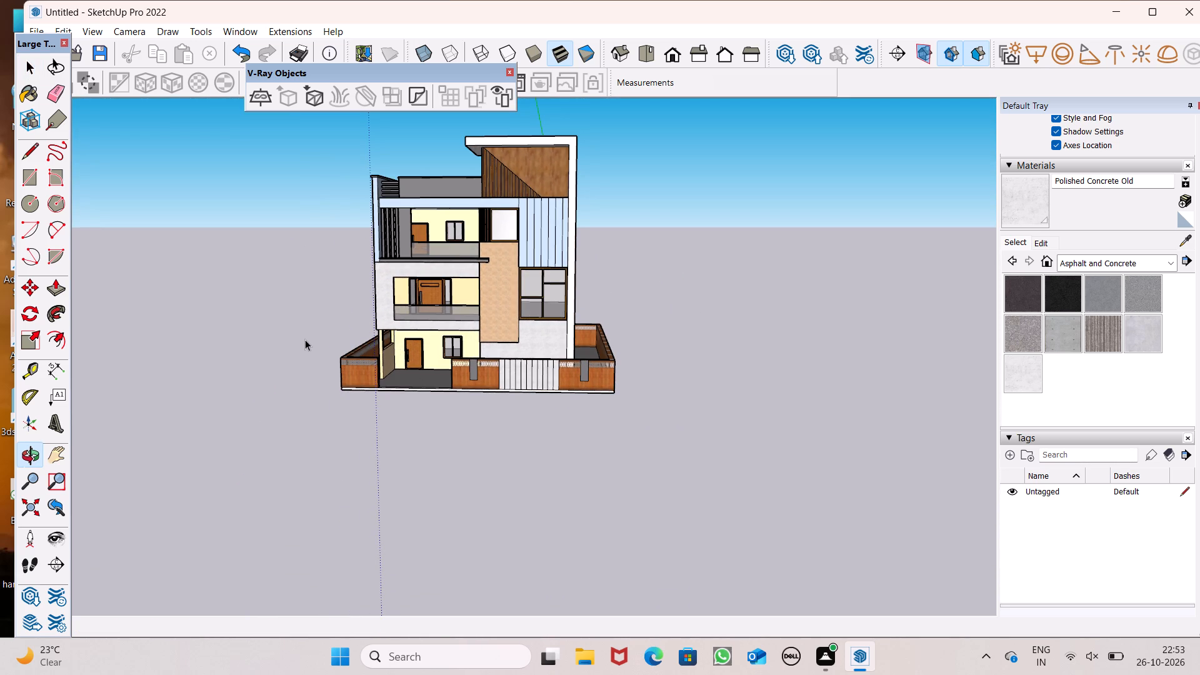
# Draw an upright rectangle about 5' 8 1/4" by 4' 10 5/8" in the open space beside the house.
pyautogui.click(23, 181)
pyautogui.moveTo(768, 450); pyautogui.dragTo(768, 426, button='middle')
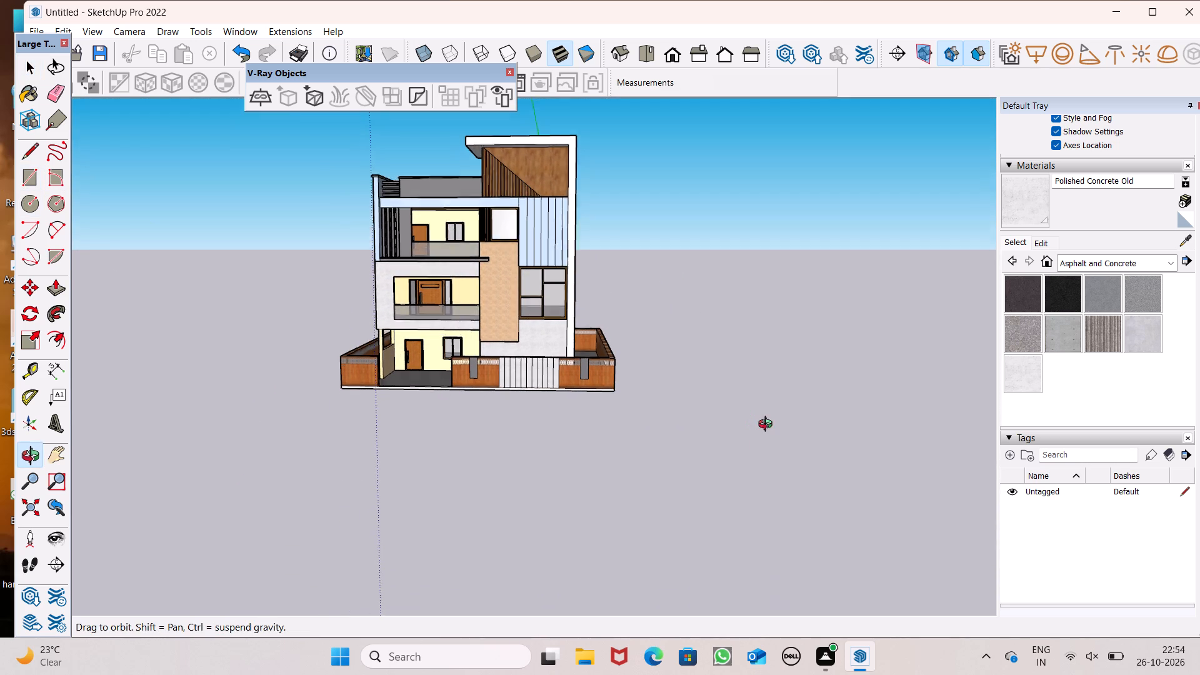
pyautogui.moveTo(768, 426); pyautogui.dragTo(756, 369, button='middle')
pyautogui.scroll(6, 761, 384)
pyautogui.click(656, 310)
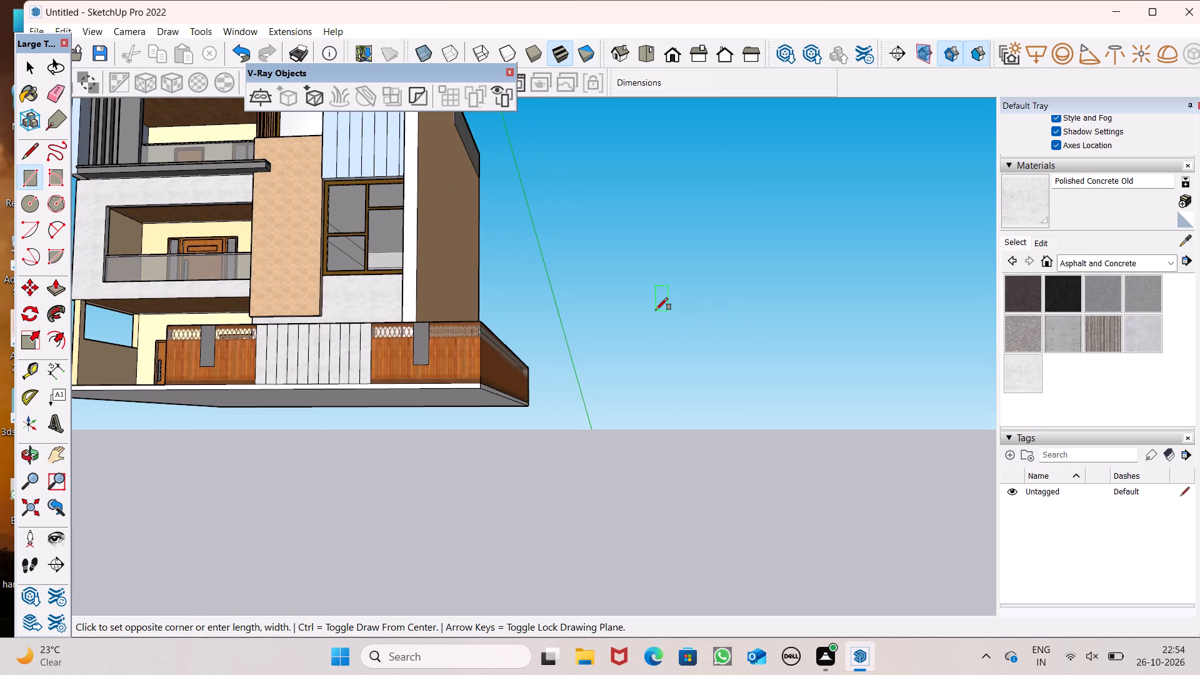
pyautogui.click(734, 374)
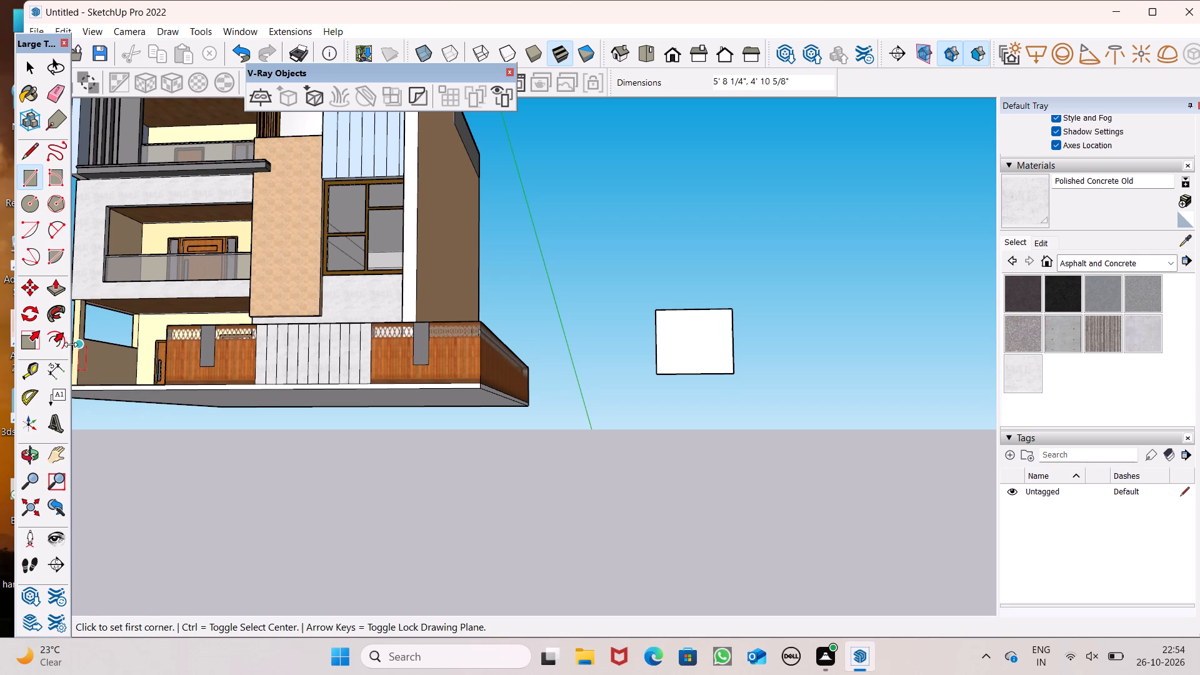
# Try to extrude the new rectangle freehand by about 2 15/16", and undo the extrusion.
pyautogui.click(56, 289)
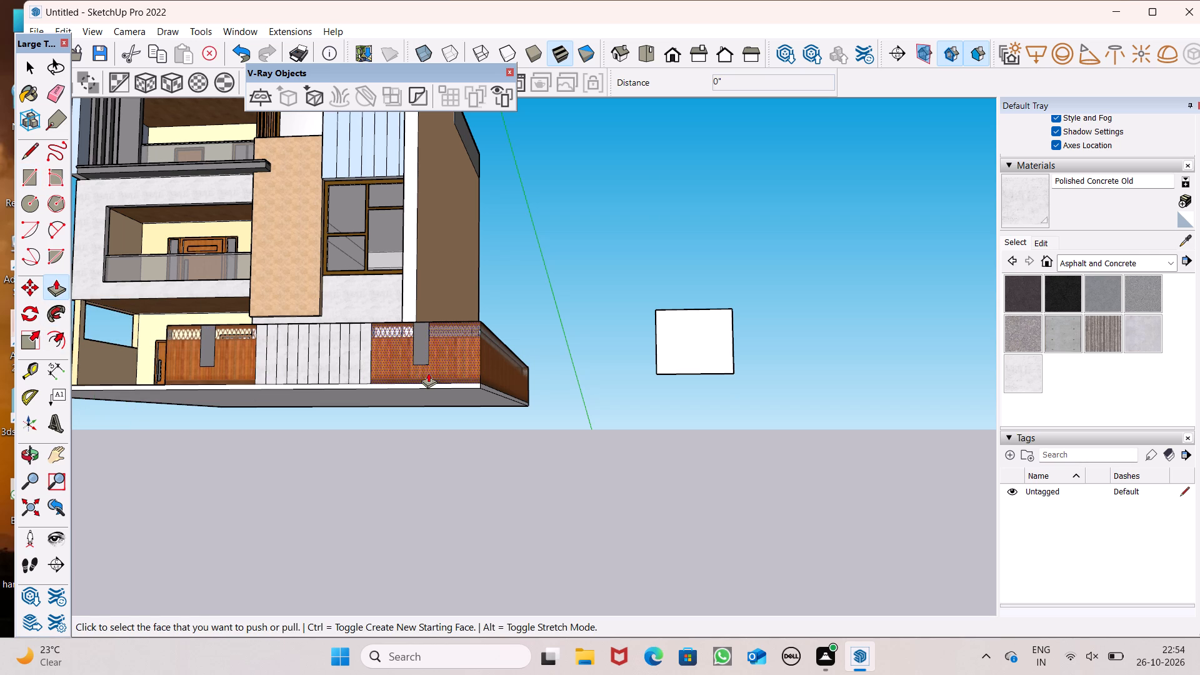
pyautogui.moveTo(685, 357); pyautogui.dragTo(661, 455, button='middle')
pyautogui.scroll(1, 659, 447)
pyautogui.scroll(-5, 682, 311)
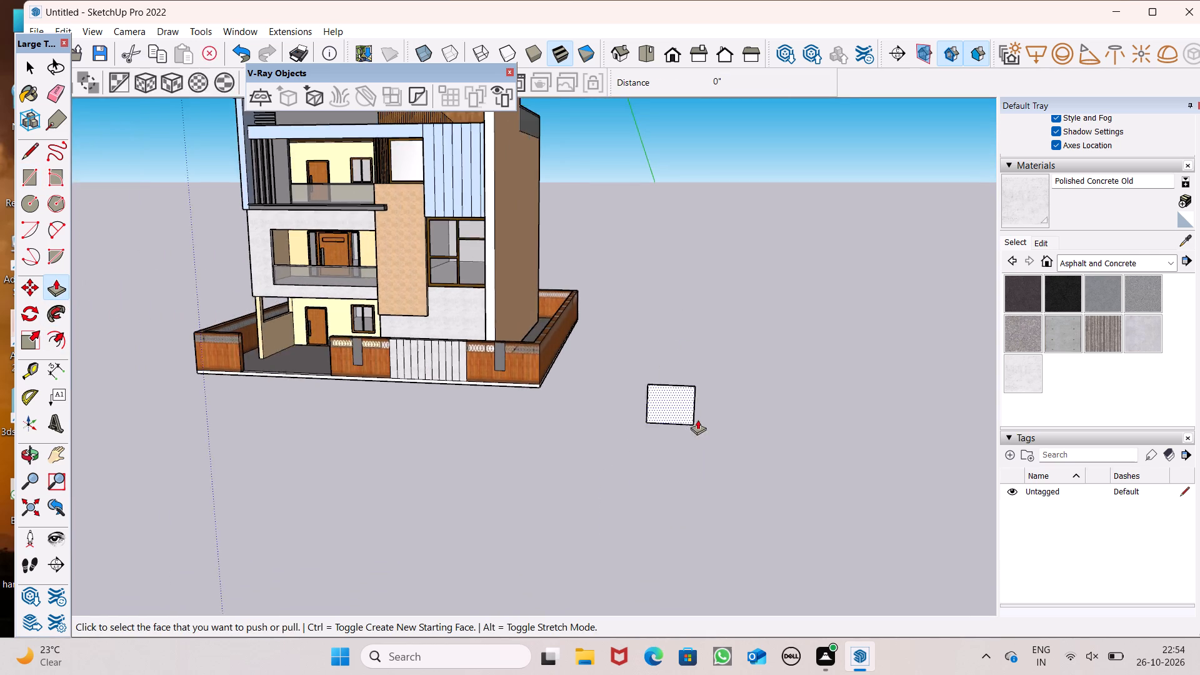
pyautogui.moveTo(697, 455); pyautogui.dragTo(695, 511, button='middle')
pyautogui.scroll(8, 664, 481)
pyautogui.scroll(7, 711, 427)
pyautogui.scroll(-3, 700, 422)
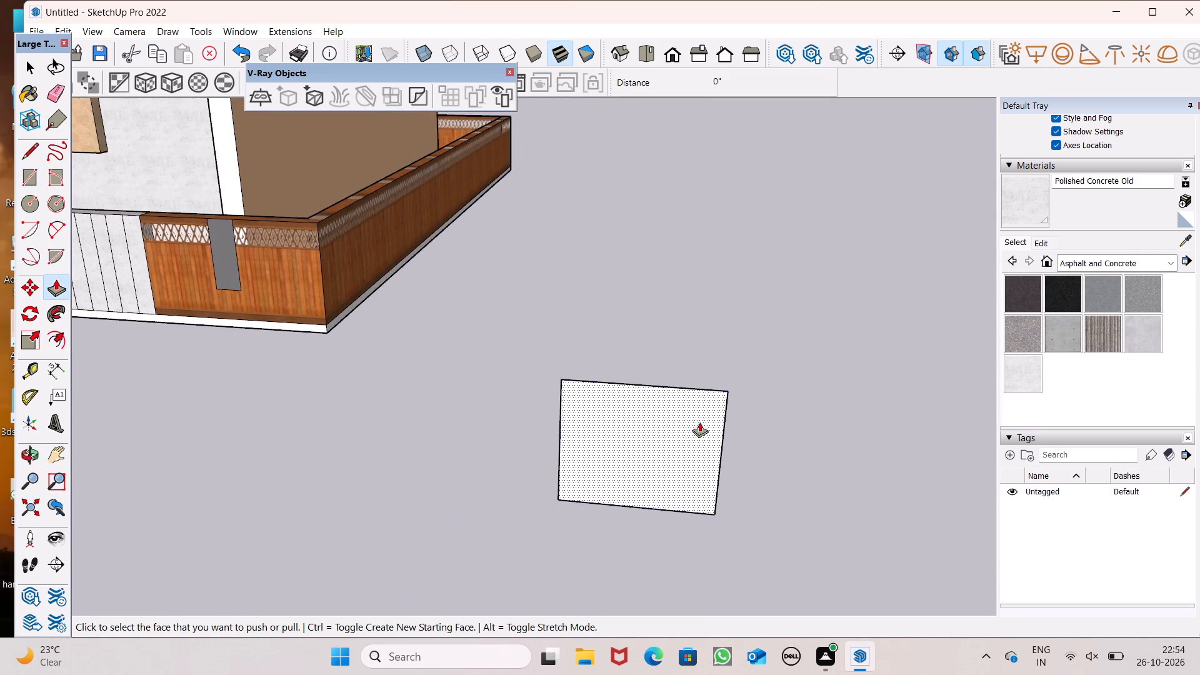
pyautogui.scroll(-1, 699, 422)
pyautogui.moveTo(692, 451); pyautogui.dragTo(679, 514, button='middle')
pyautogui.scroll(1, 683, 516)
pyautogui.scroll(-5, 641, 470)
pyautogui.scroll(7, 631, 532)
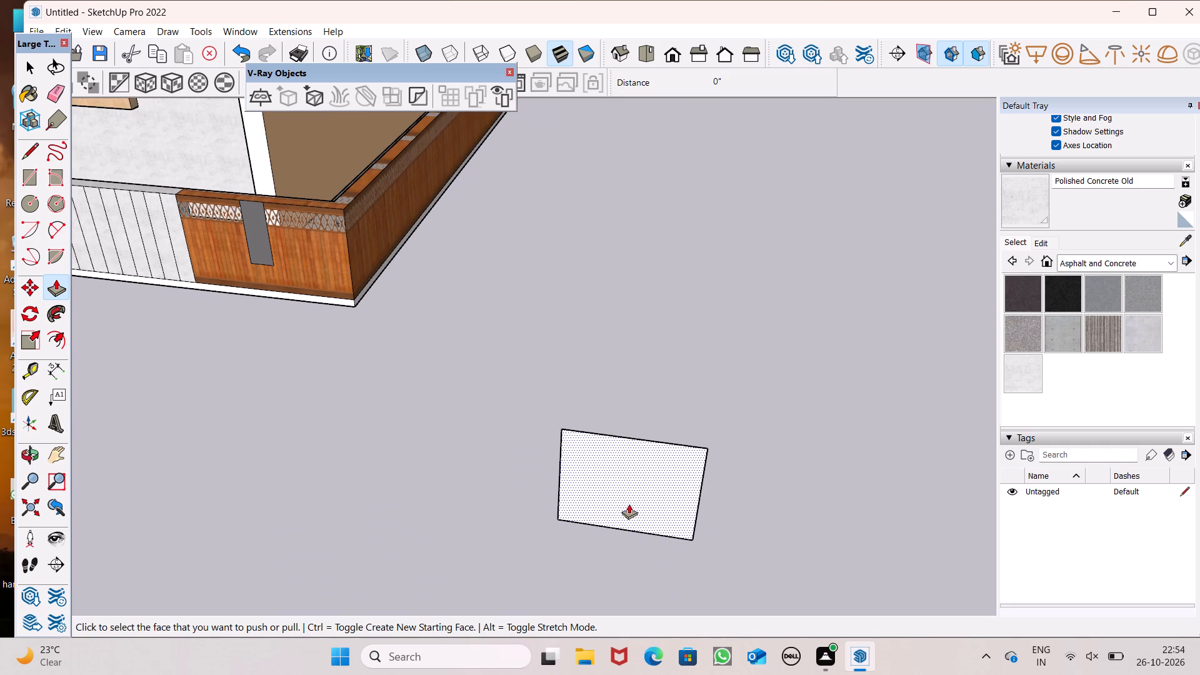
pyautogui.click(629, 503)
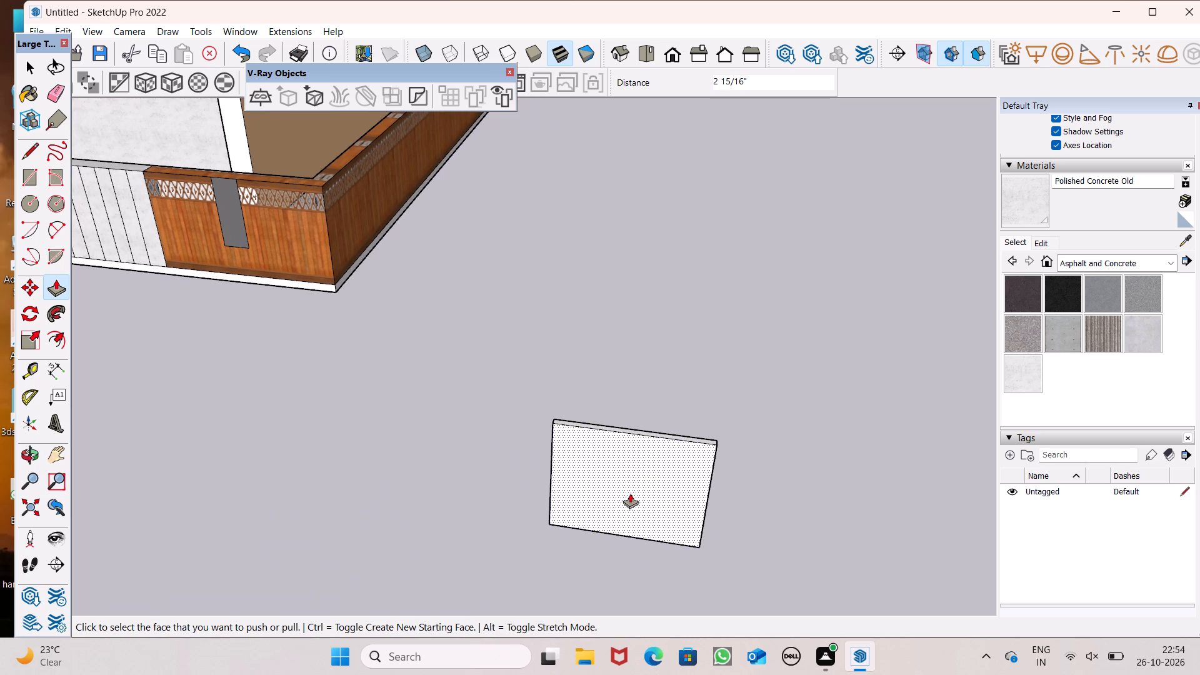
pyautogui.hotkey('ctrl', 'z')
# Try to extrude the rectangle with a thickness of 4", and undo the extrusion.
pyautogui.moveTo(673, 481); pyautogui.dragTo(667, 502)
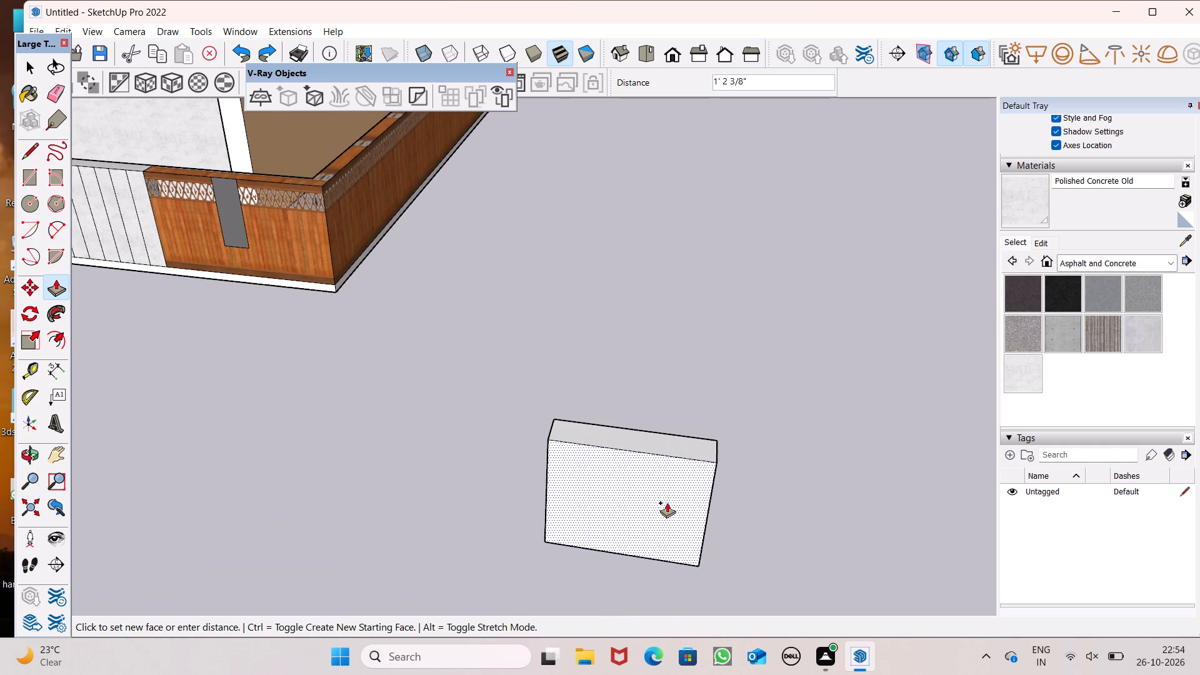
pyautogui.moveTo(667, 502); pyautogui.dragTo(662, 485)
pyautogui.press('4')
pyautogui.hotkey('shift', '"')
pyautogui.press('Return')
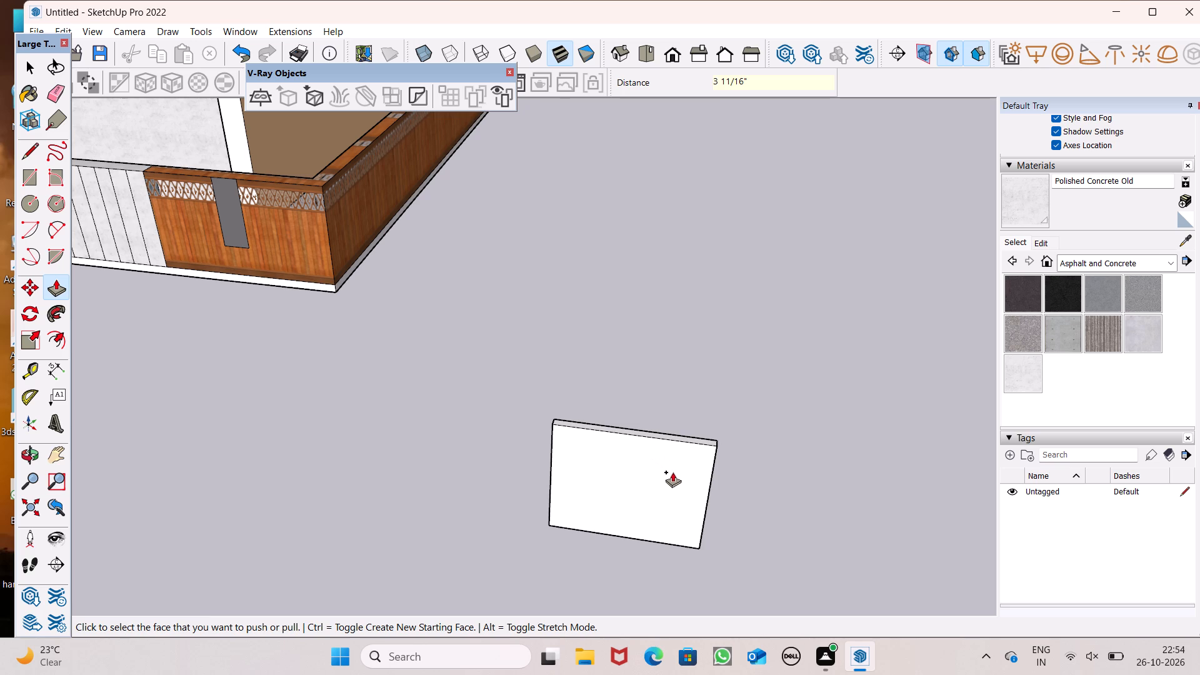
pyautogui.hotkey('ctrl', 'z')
# Extrude the rectangle beside the house 4" into a thin upright panel.
pyautogui.scroll(4, 717, 476)
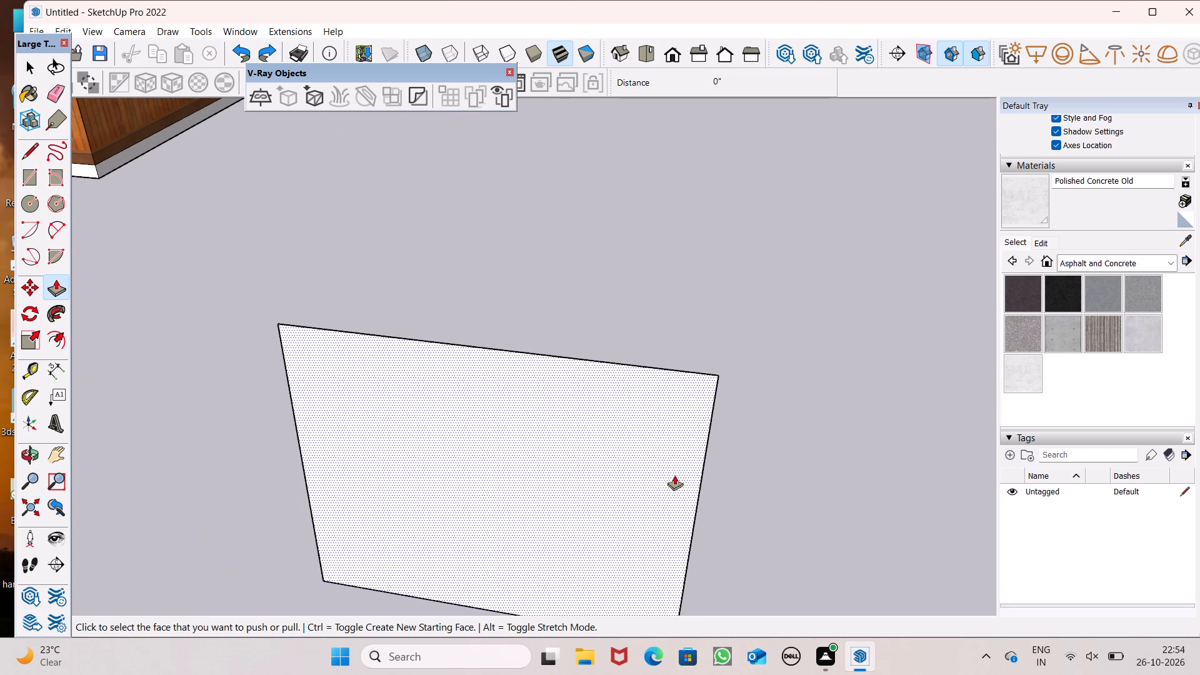
pyautogui.scroll(-6, 666, 447)
pyautogui.moveTo(636, 462); pyautogui.dragTo(596, 534)
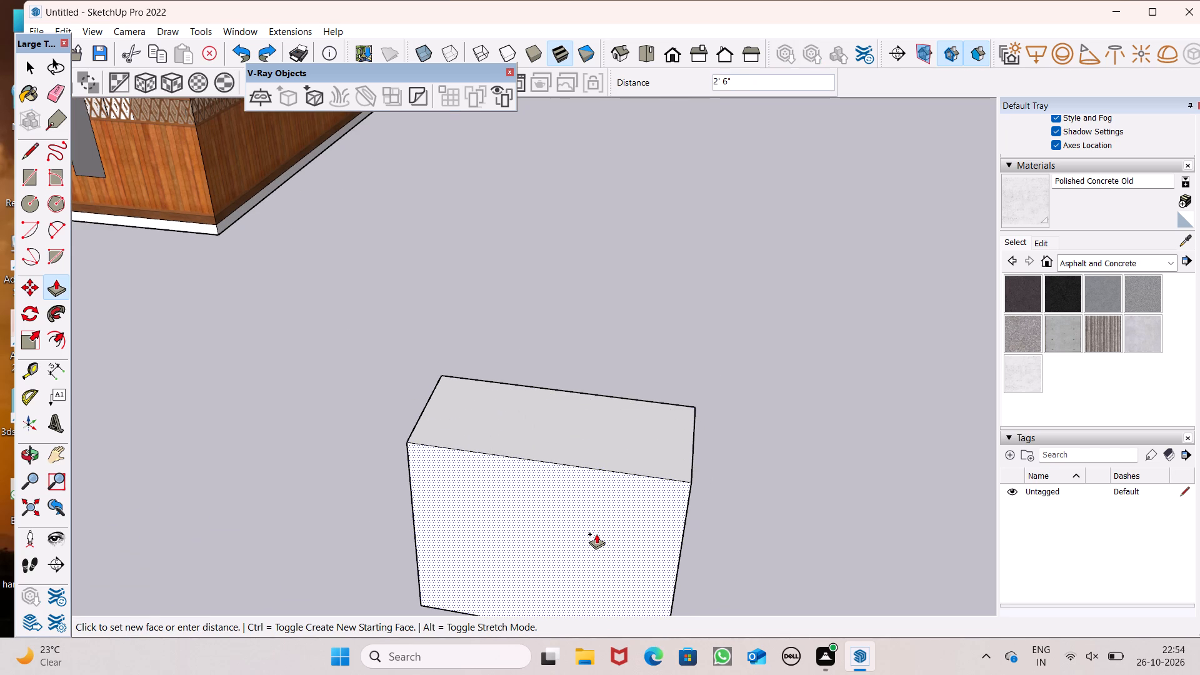
pyautogui.moveTo(596, 534); pyautogui.dragTo(596, 520)
pyautogui.press('4')
pyautogui.hotkey('shift', '"')
pyautogui.press('Return')
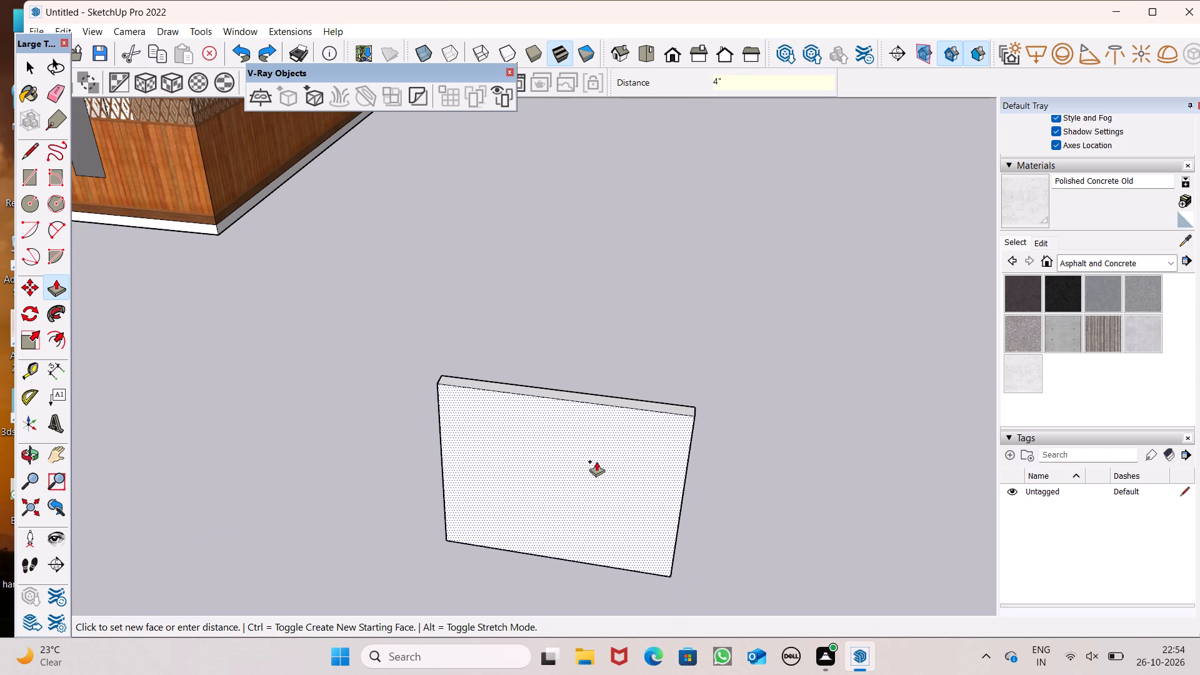
pyautogui.press('space')
# Offset the panel's front face outline inward to form a narrow, even border around it.
pyautogui.scroll(-3, 578, 420)
pyautogui.moveTo(614, 471); pyautogui.dragTo(692, 472, button='middle')
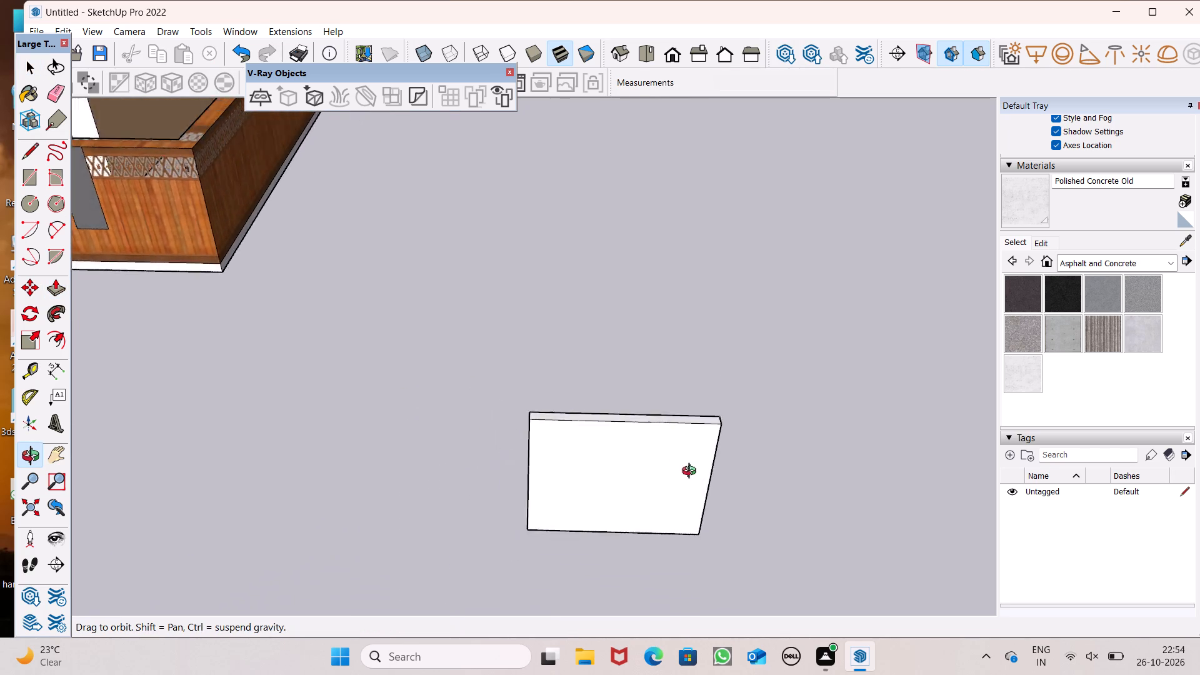
pyautogui.moveTo(692, 472); pyautogui.dragTo(708, 385, button='middle')
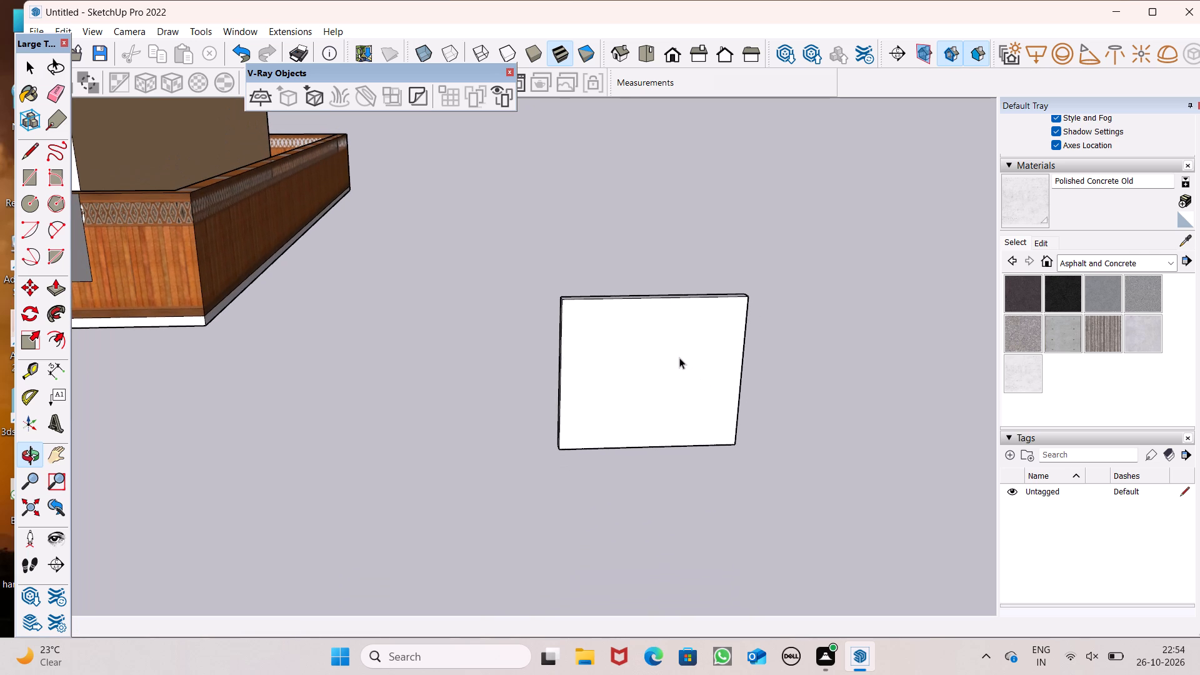
pyautogui.scroll(2, 679, 358)
pyautogui.moveTo(718, 390); pyautogui.dragTo(682, 510, button='middle')
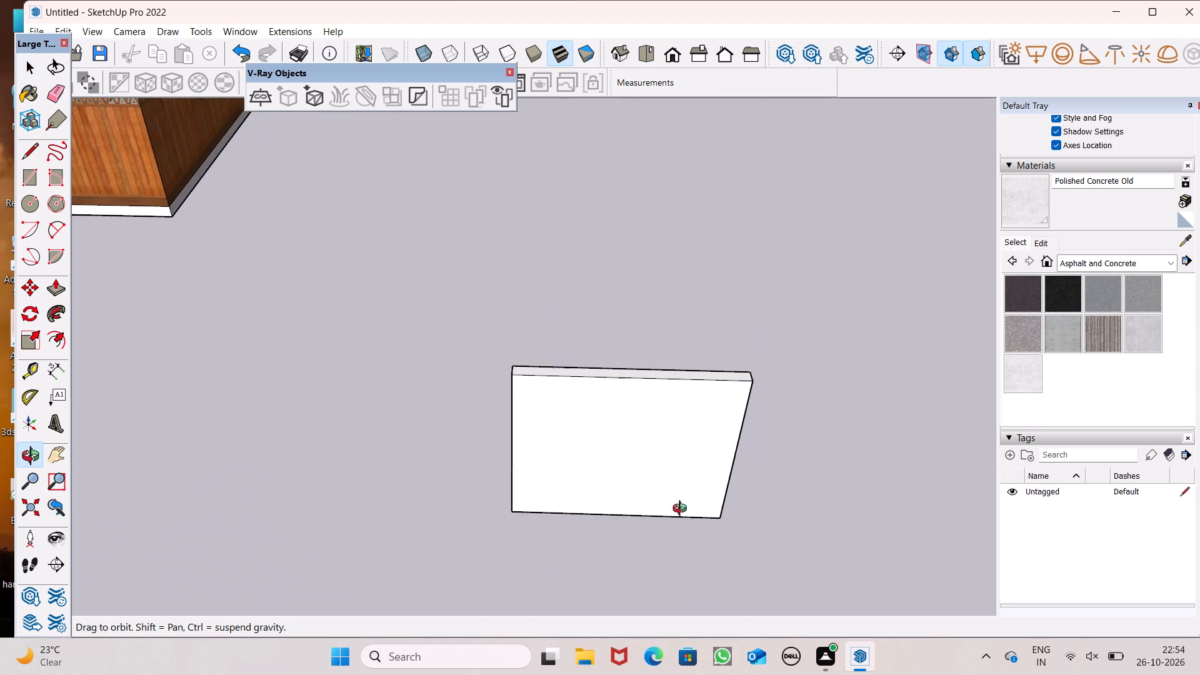
pyautogui.moveTo(682, 510); pyautogui.dragTo(681, 356, button='middle')
pyautogui.click(65, 336)
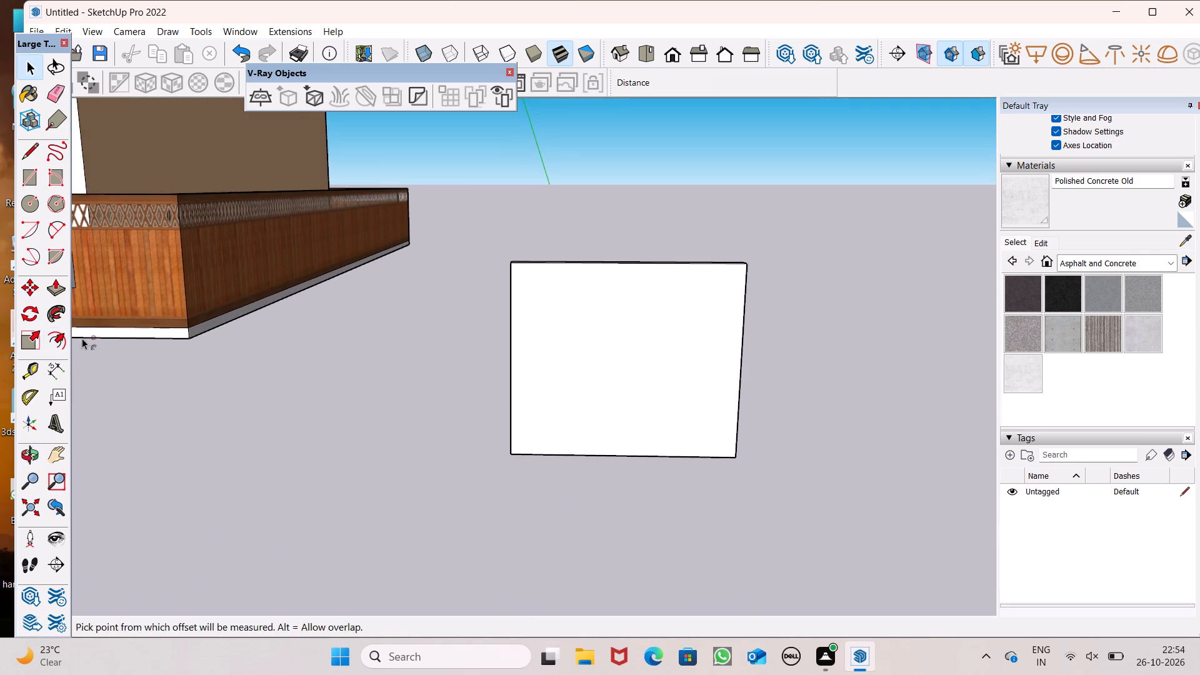
pyautogui.scroll(1, 515, 391)
pyautogui.moveTo(515, 391); pyautogui.dragTo(517, 356, button='middle')
pyautogui.moveTo(567, 249); pyautogui.dragTo(568, 253)
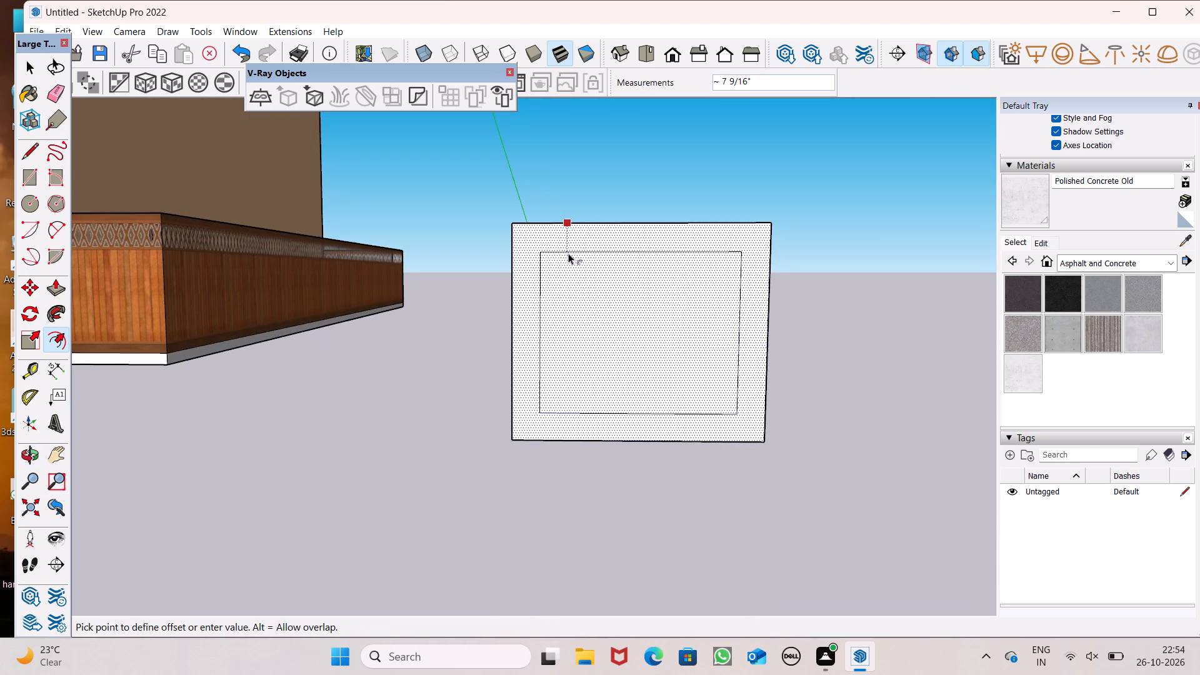
pyautogui.moveTo(568, 253); pyautogui.dragTo(568, 232)
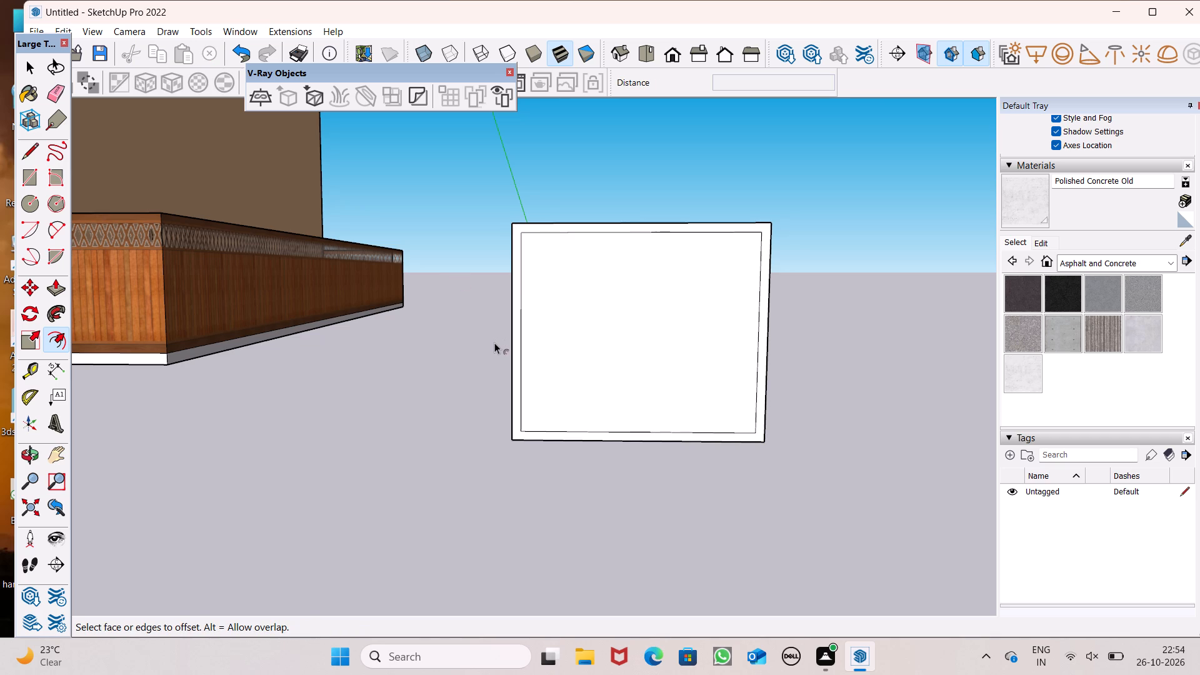
# Push the panel's inner face back 4" to cut it through, leaving an open rectangular frame.
pyautogui.click(61, 292)
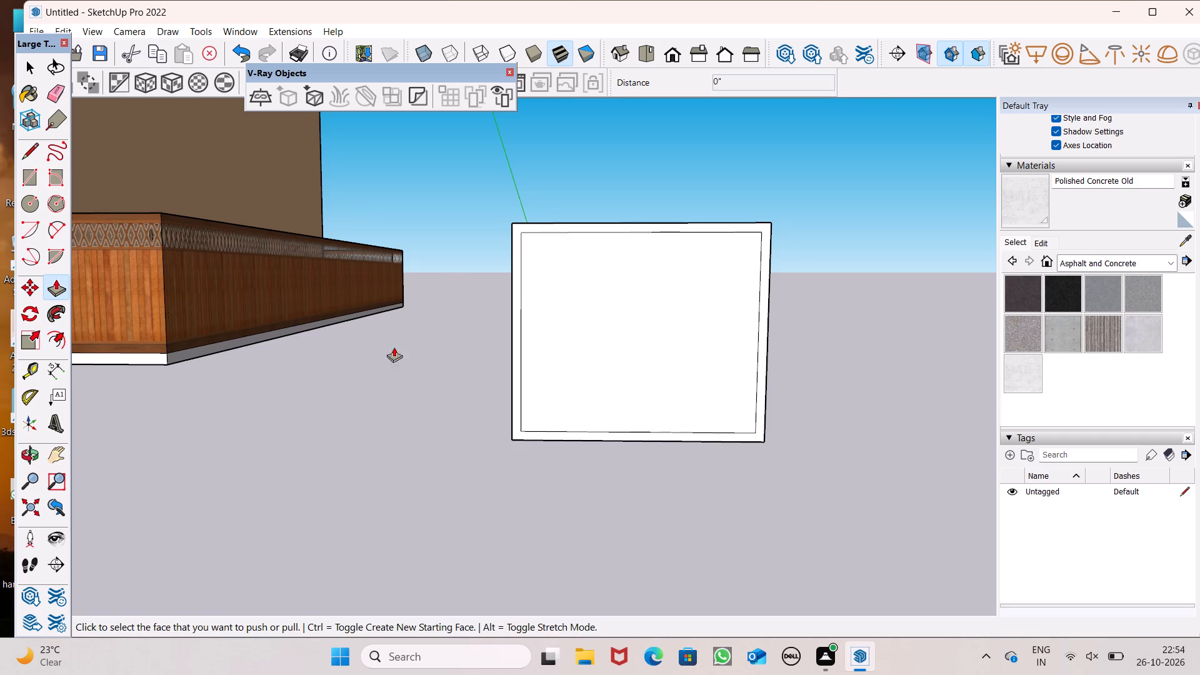
pyautogui.scroll(3, 459, 358)
pyautogui.scroll(-4, 528, 407)
pyautogui.scroll(2, 657, 446)
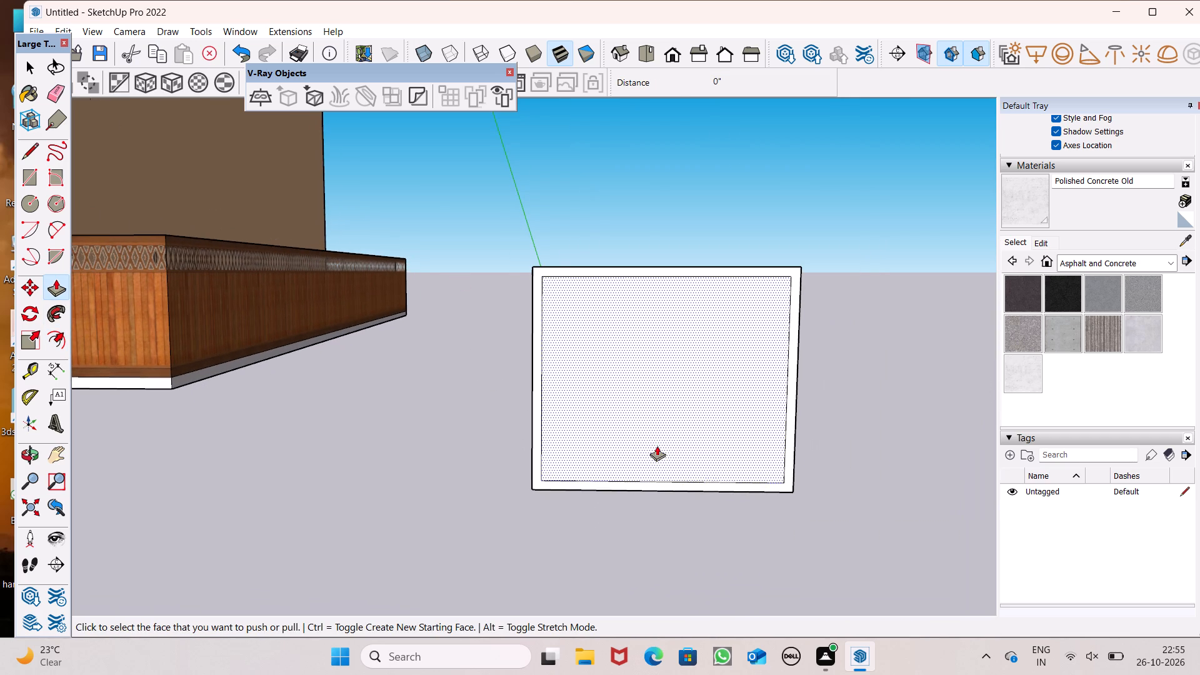
pyautogui.moveTo(600, 467); pyautogui.dragTo(672, 409)
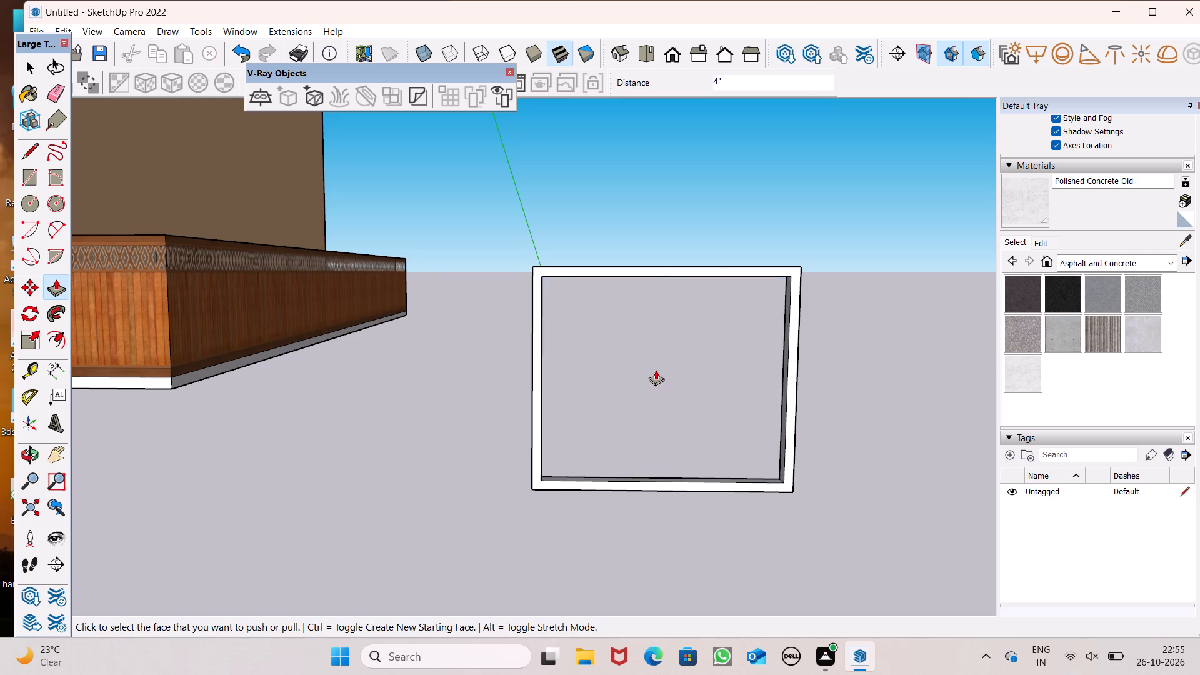
# Examine the open frame from several angles and compare it with the front boundary wall.
pyautogui.scroll(-2, 655, 369)
pyautogui.moveTo(642, 461); pyautogui.dragTo(479, 466, button='middle')
pyautogui.scroll(-2, 601, 395)
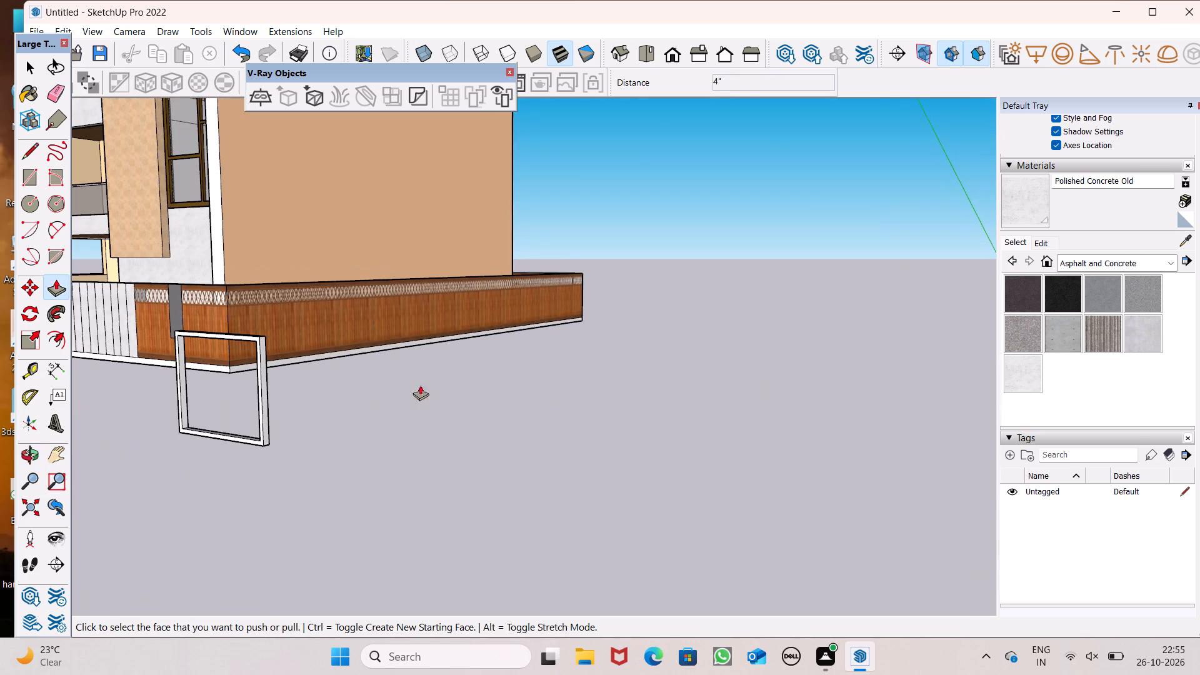
pyautogui.scroll(5, 383, 381)
pyautogui.scroll(-3, 485, 365)
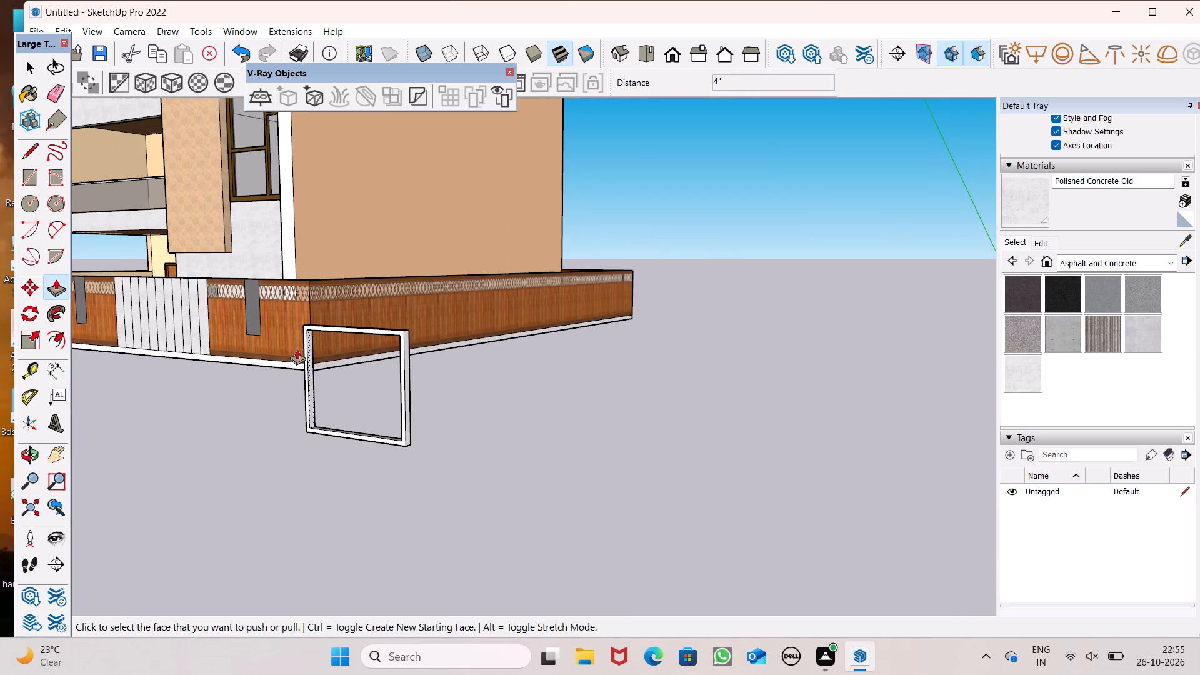
pyautogui.scroll(6, 292, 345)
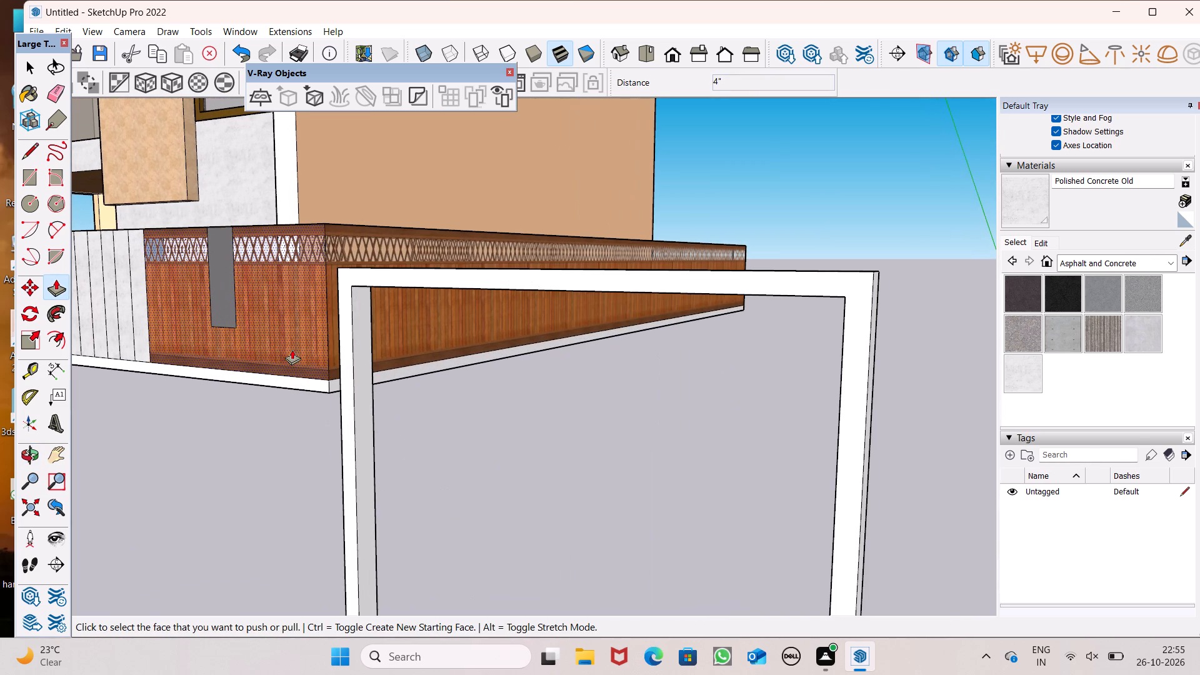
pyautogui.scroll(-2, 351, 371)
pyautogui.moveTo(414, 414); pyautogui.dragTo(492, 417, button='middle')
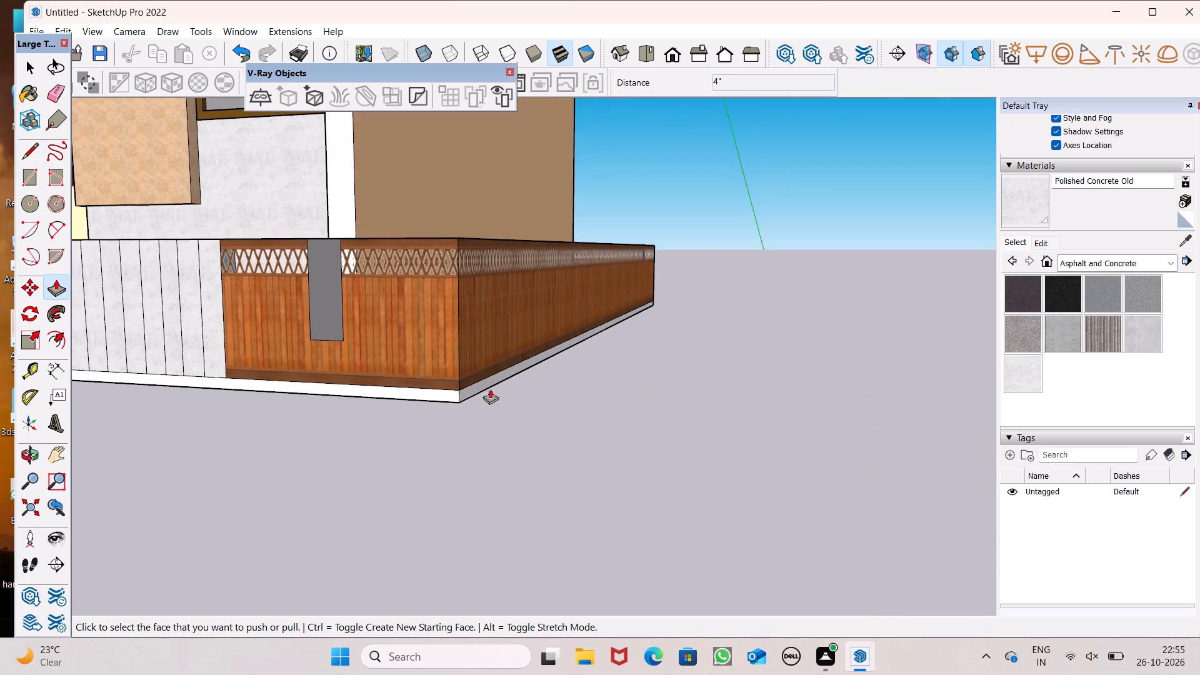
pyautogui.scroll(-5, 489, 388)
pyautogui.press('space')
pyautogui.scroll(-1, 797, 477)
pyautogui.scroll(5, 797, 475)
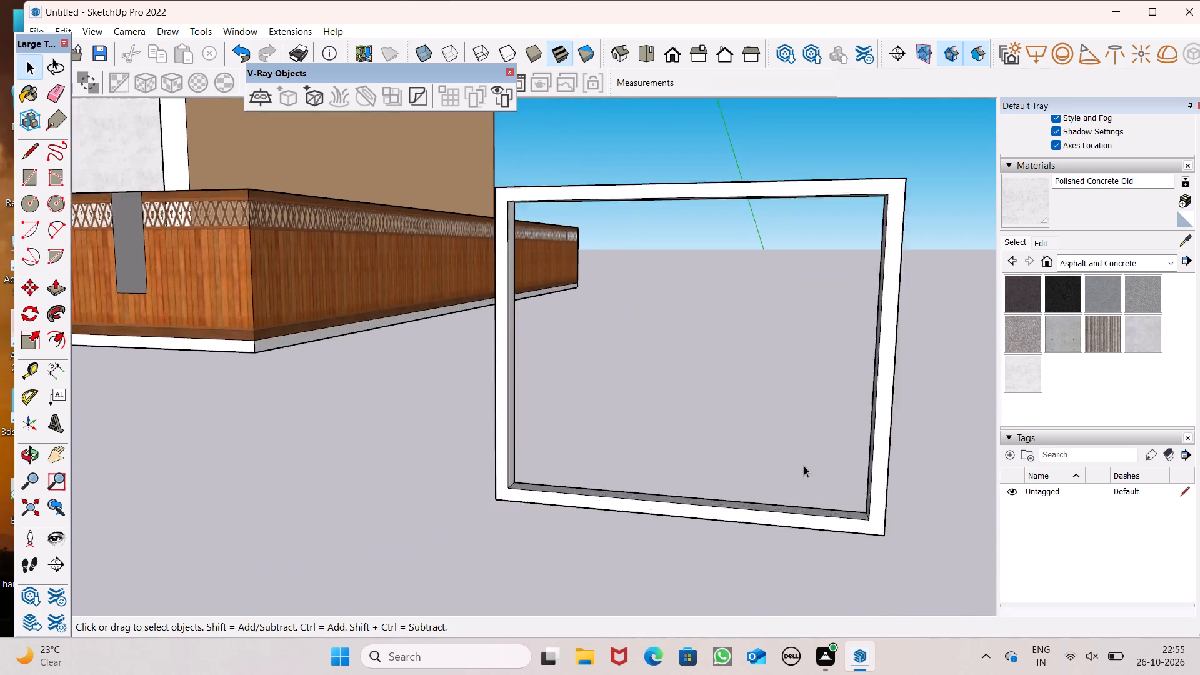
pyautogui.scroll(1, 804, 466)
pyautogui.scroll(-2, 804, 465)
pyautogui.moveTo(805, 489); pyautogui.dragTo(904, 453, button='middle')
pyautogui.scroll(-6, 701, 364)
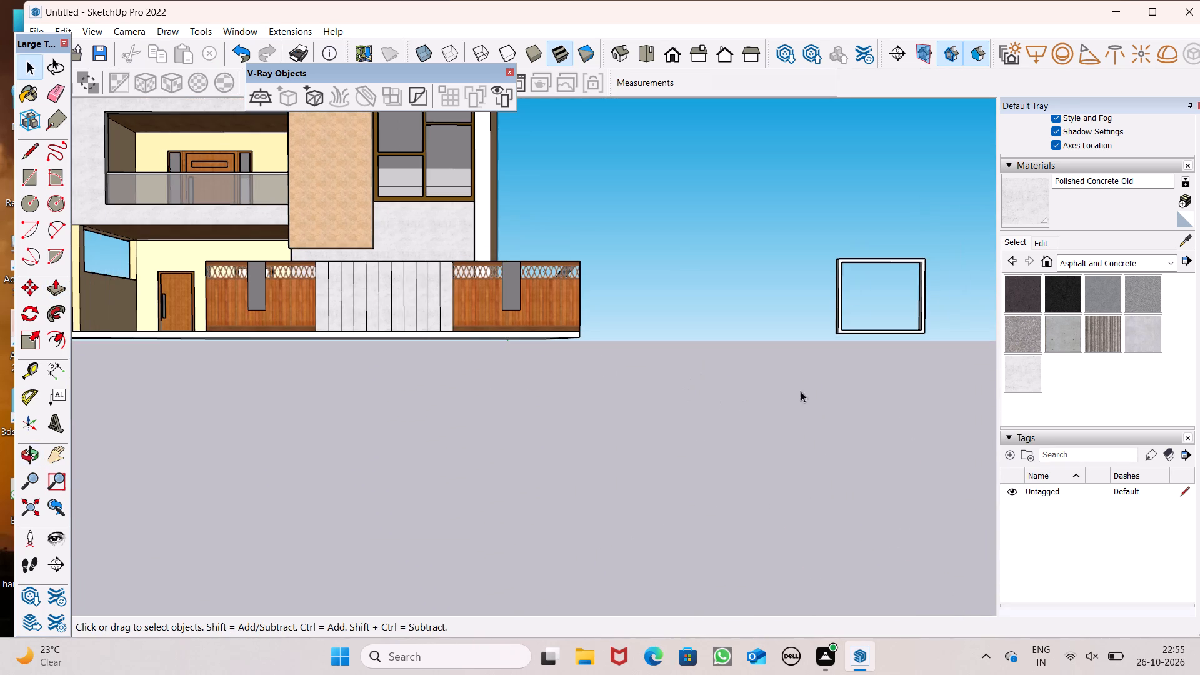
# Push/Pull the open frame's front face by about 1/4".
pyautogui.click(49, 286)
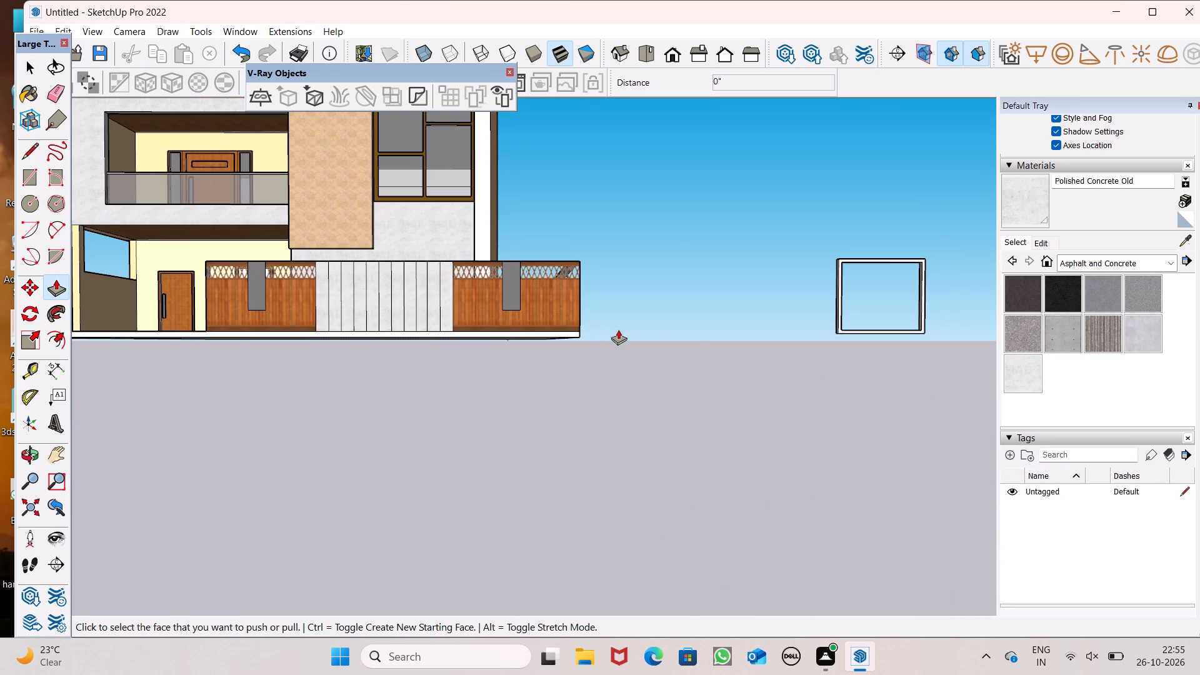
pyautogui.moveTo(778, 347); pyautogui.dragTo(786, 393, button='middle')
pyautogui.scroll(-4, 772, 329)
pyautogui.scroll(7, 873, 333)
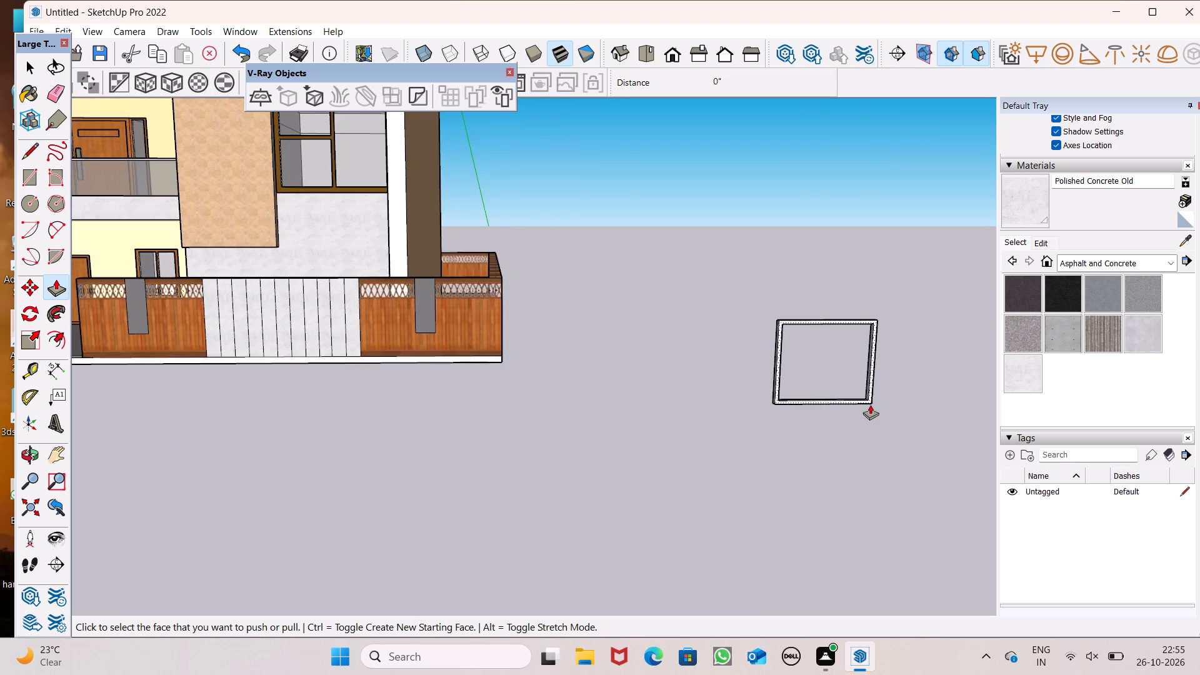
pyautogui.scroll(8, 871, 406)
pyautogui.moveTo(857, 384); pyautogui.dragTo(894, 492, button='middle')
pyautogui.scroll(1, 893, 498)
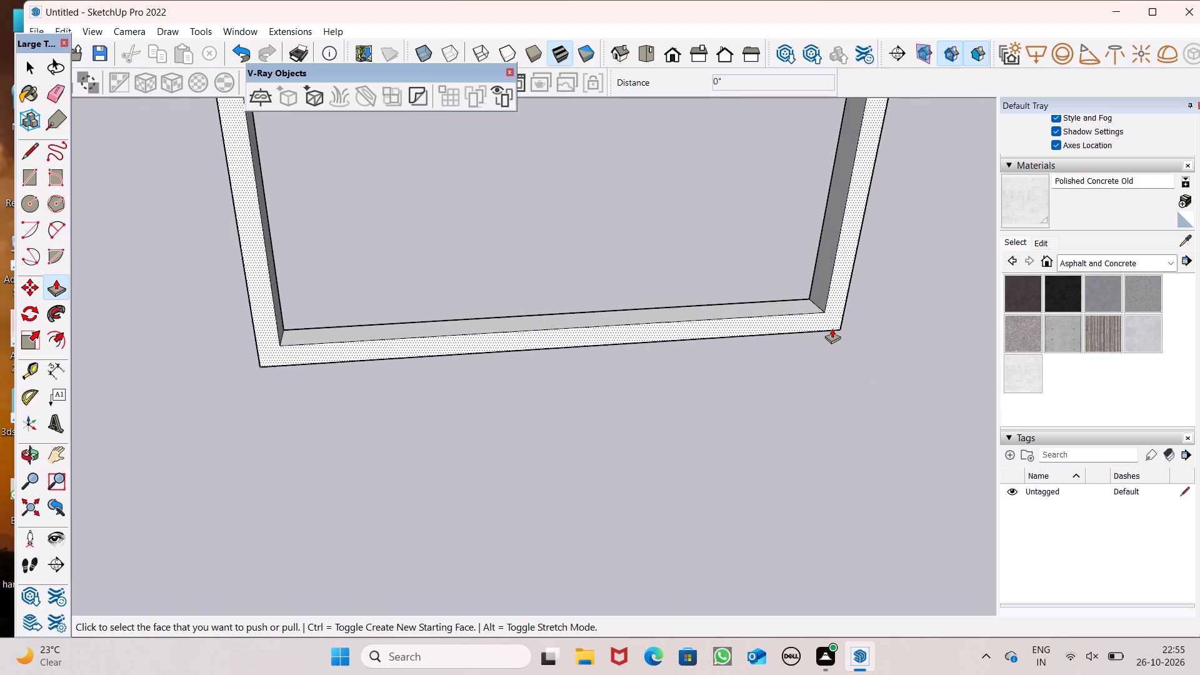
pyautogui.click(812, 321)
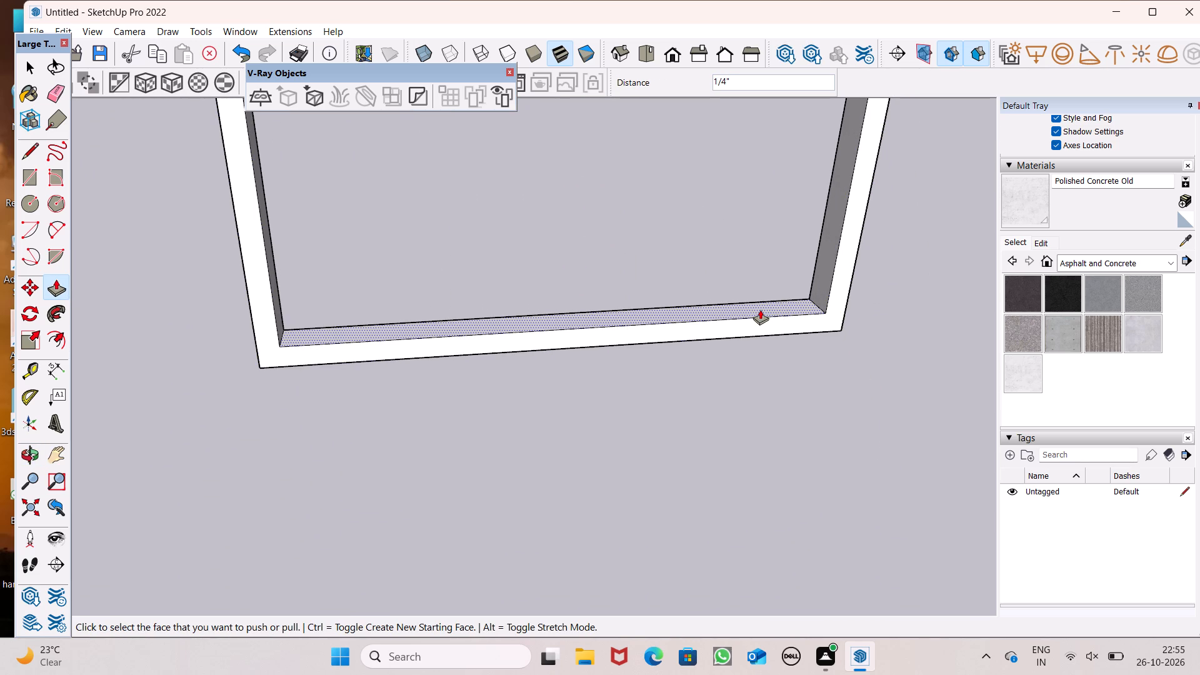
# Push/Pull the inner faces of the frame's bottom rail by about 7/16" and its left upright by about 1 1/4".
pyautogui.click(759, 309)
pyautogui.click(819, 287)
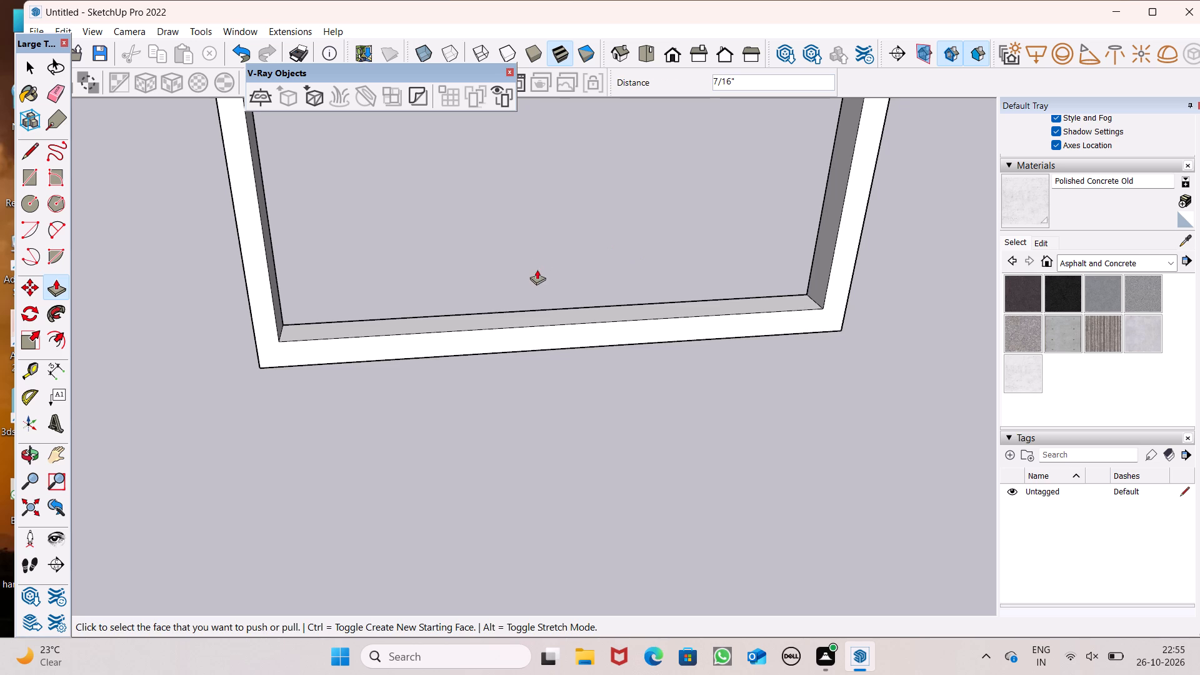
pyautogui.moveTo(535, 269); pyautogui.dragTo(489, 271, button='middle')
pyautogui.scroll(4, 344, 276)
pyautogui.scroll(-4, 279, 304)
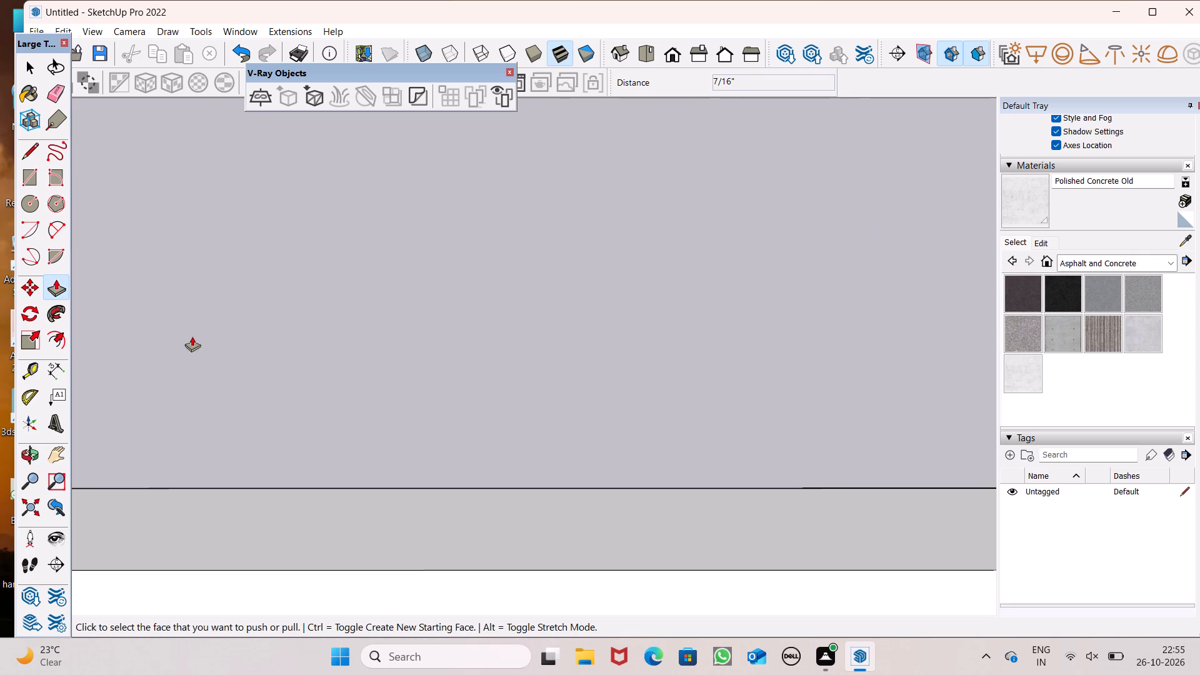
pyautogui.moveTo(153, 359); pyautogui.dragTo(166, 359)
pyautogui.scroll(-7, 196, 337)
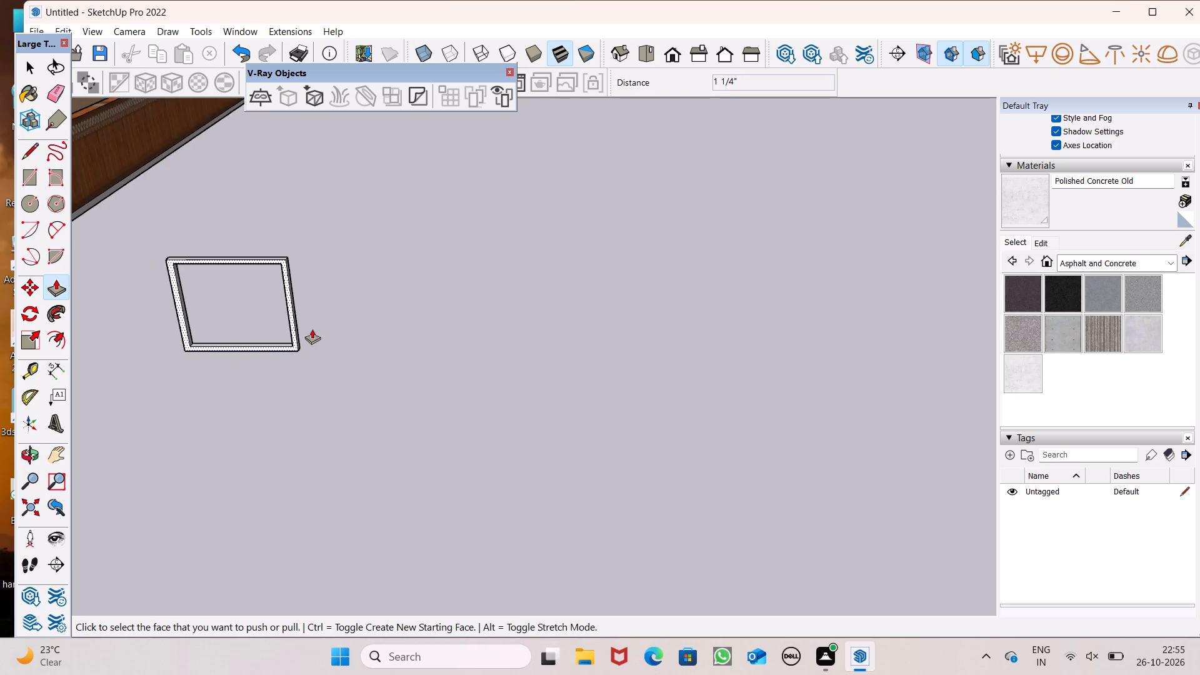
# Push/Pull the inner face of the open frame's top rail inward by about 1 13/16".
pyautogui.moveTo(309, 314); pyautogui.dragTo(406, 209, button='middle')
pyautogui.scroll(6, 263, 227)
pyautogui.scroll(-3, 177, 254)
pyautogui.moveTo(179, 278); pyautogui.dragTo(197, 191, button='middle')
pyautogui.scroll(3, 159, 261)
pyautogui.scroll(-3, 238, 254)
pyautogui.scroll(3, 217, 278)
pyautogui.scroll(-1, 223, 270)
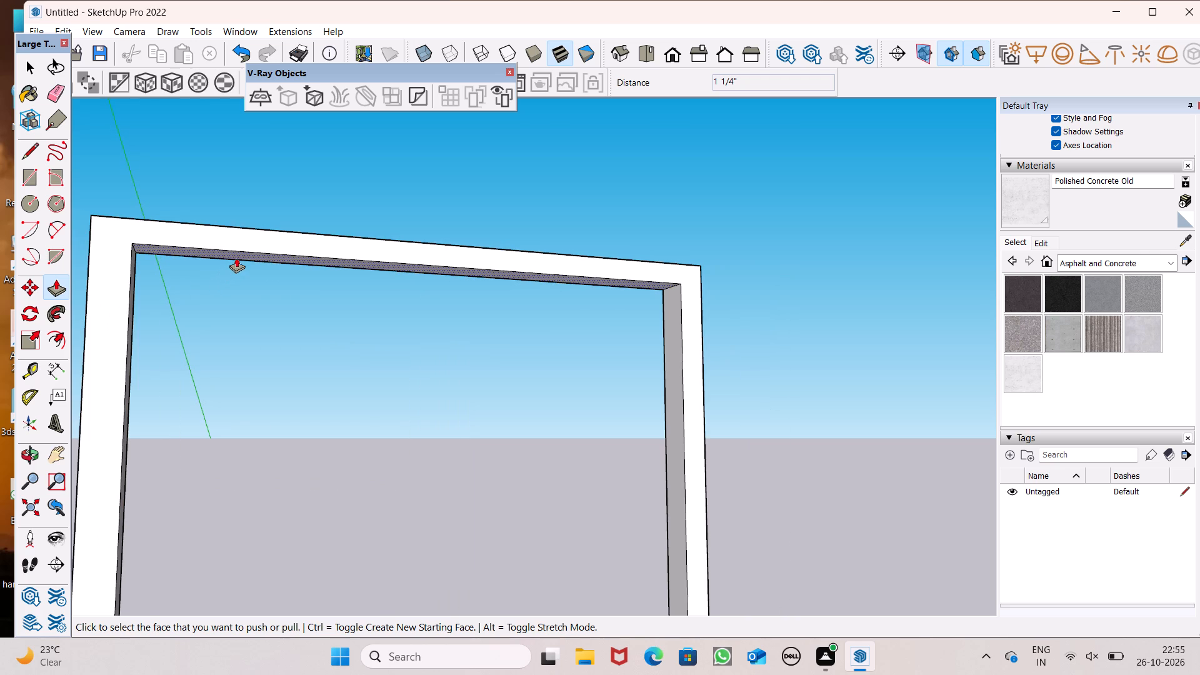
pyautogui.moveTo(236, 256); pyautogui.dragTo(234, 272)
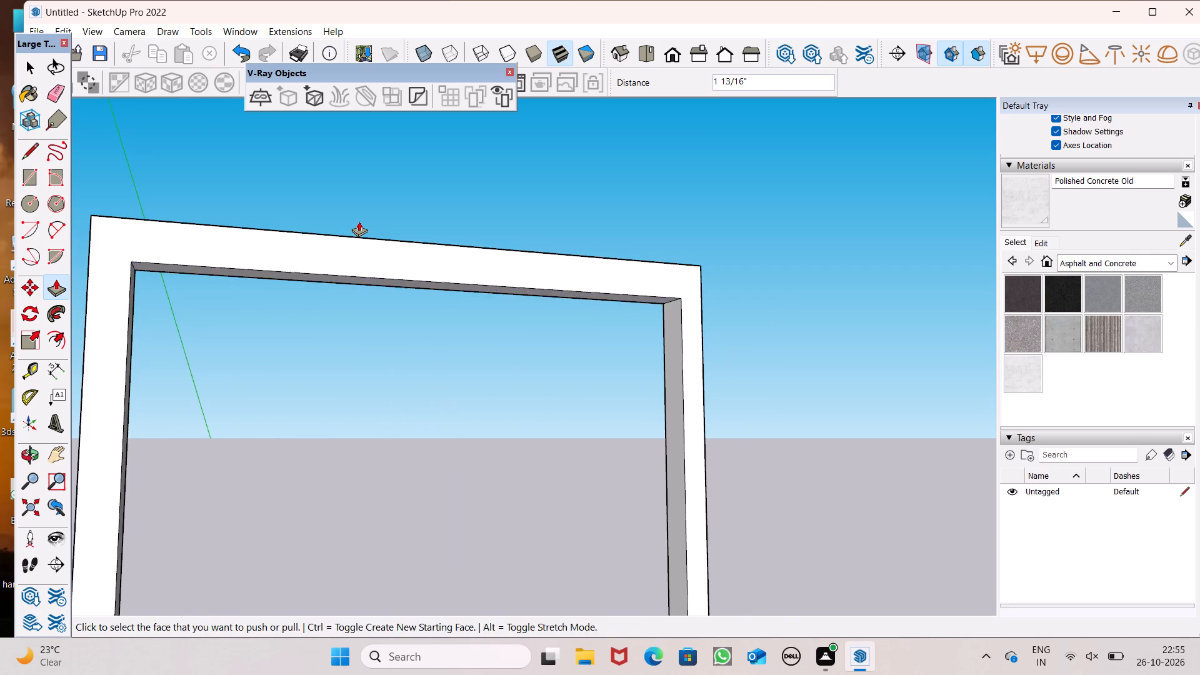
# Push/Pull the inner faces of the open frame's right upright and bottom rail slightly inward to thicken both members.
pyautogui.scroll(-3, 361, 220)
pyautogui.moveTo(386, 286); pyautogui.dragTo(402, 337, button='middle')
pyautogui.scroll(3, 473, 347)
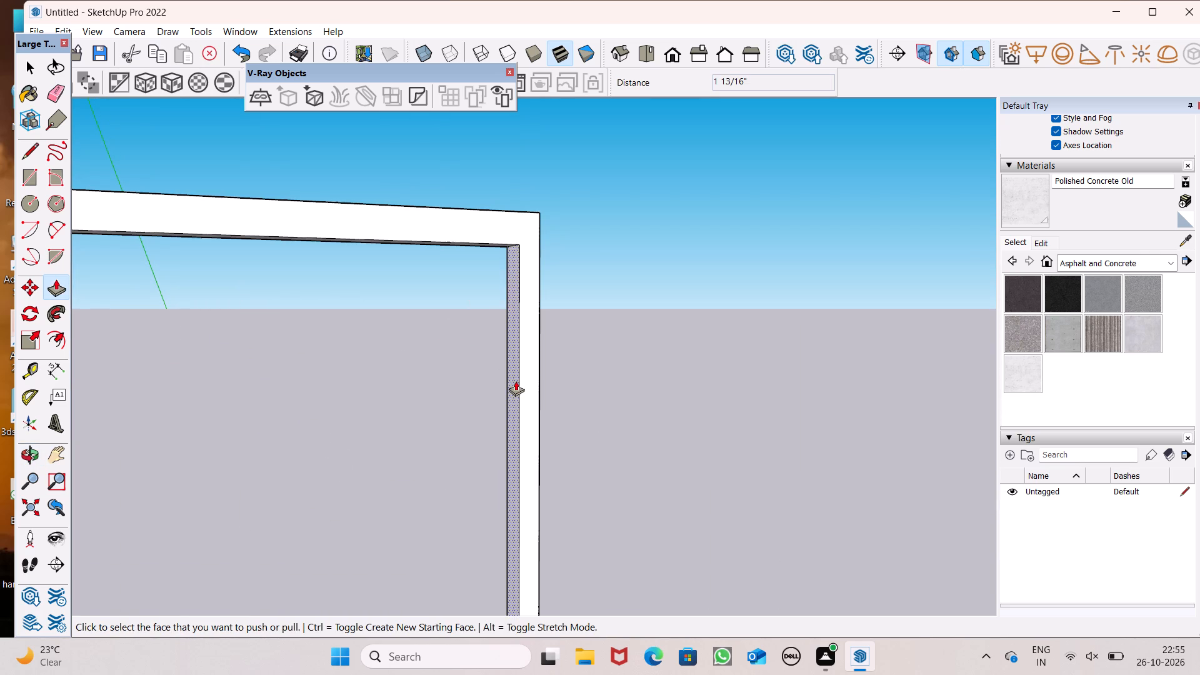
pyautogui.moveTo(516, 381); pyautogui.dragTo(502, 387)
pyautogui.scroll(-4, 577, 364)
pyautogui.moveTo(581, 378); pyautogui.dragTo(567, 402, button='middle')
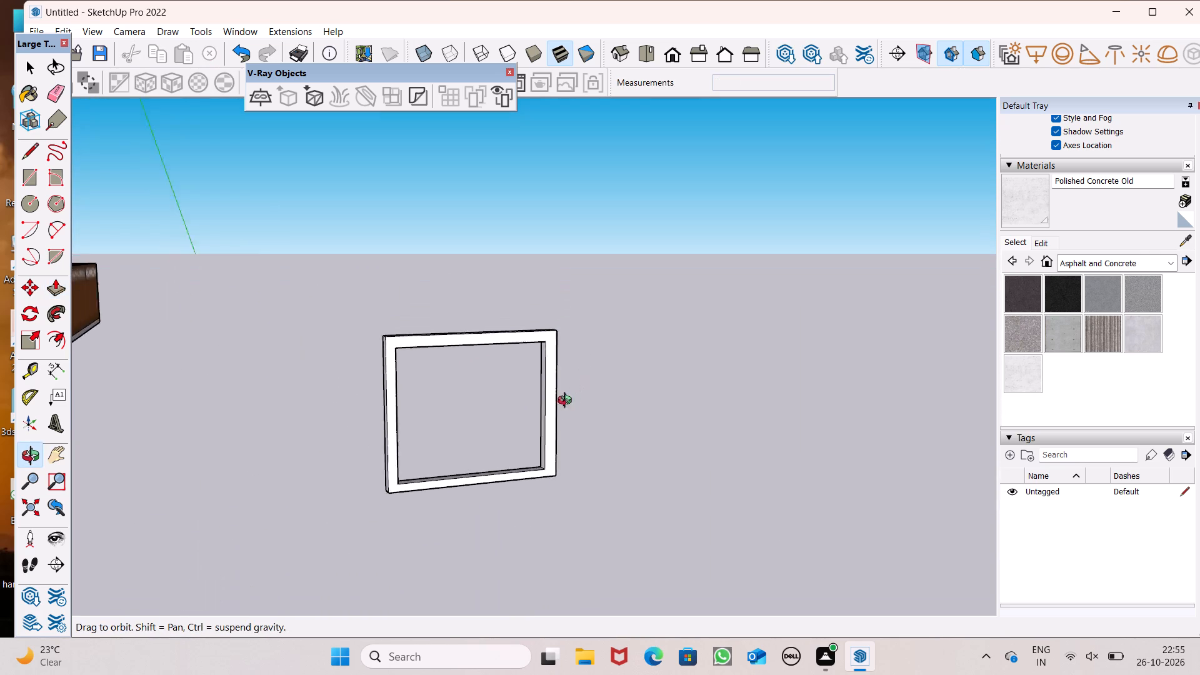
pyautogui.moveTo(567, 402); pyautogui.dragTo(529, 397, button='middle')
pyautogui.scroll(4, 392, 449)
pyautogui.moveTo(392, 552); pyautogui.dragTo(389, 542)
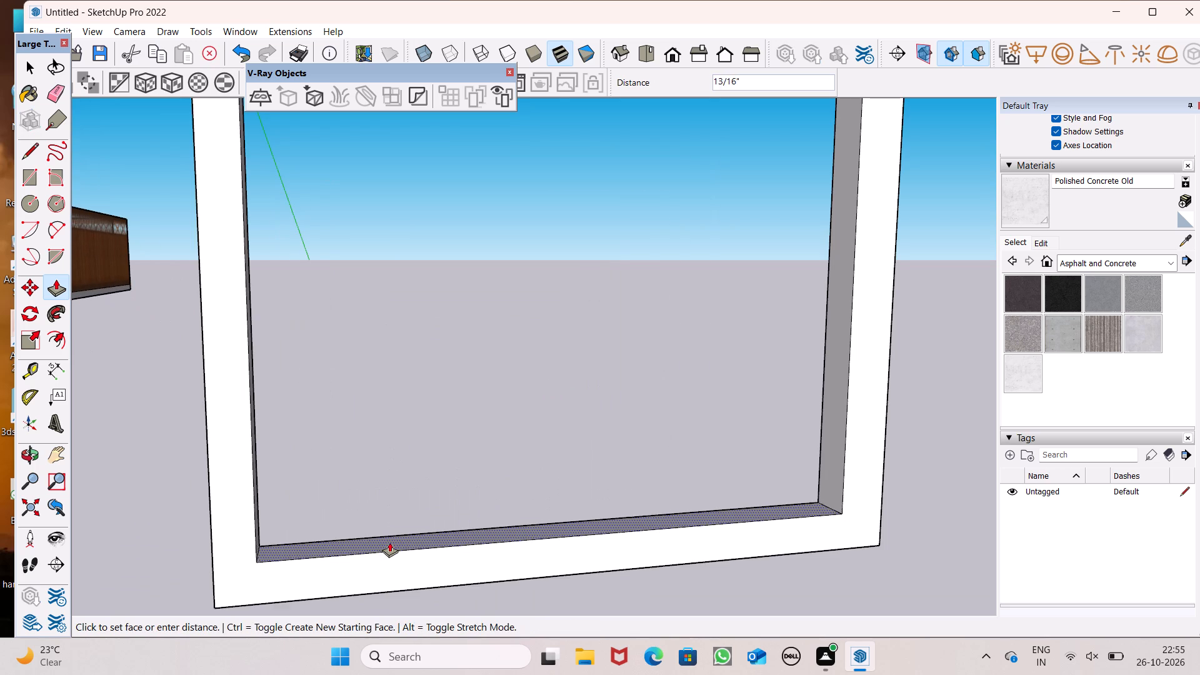
pyautogui.moveTo(389, 542); pyautogui.dragTo(389, 538)
pyautogui.scroll(-6, 434, 472)
pyautogui.press('space')
# Examine the open frame's thickened members from several angles, with the house's boundary wall in view.
pyautogui.scroll(1, 457, 484)
pyautogui.moveTo(456, 484); pyautogui.dragTo(393, 485, button='middle')
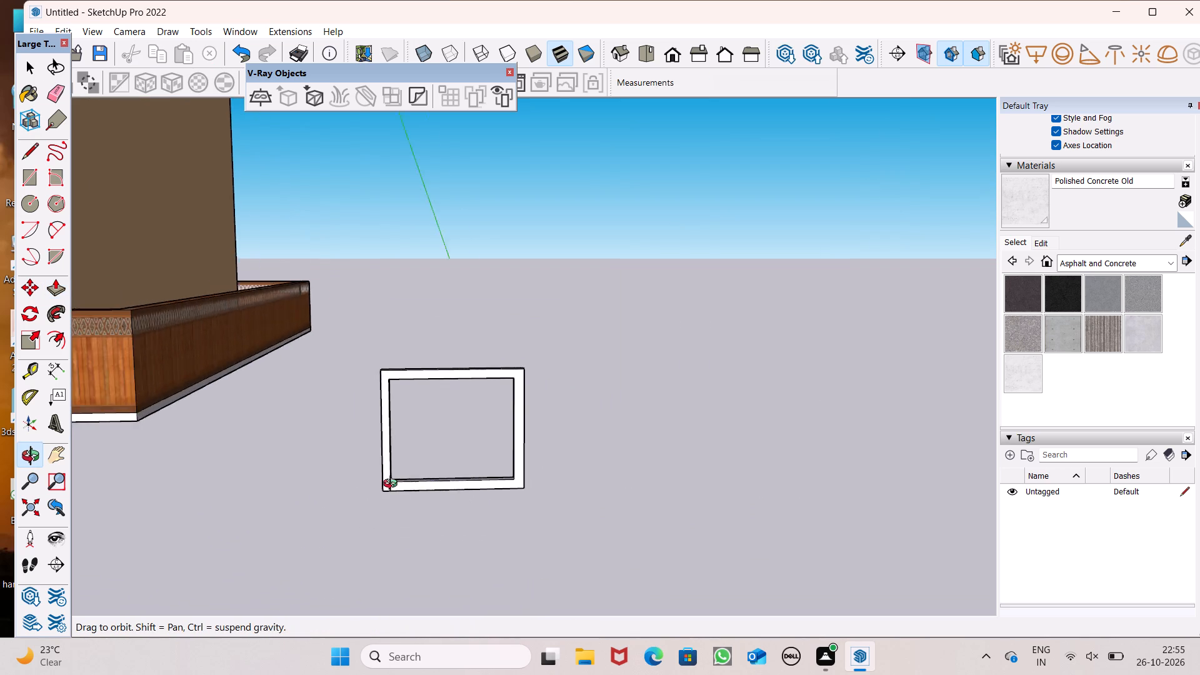
pyautogui.moveTo(393, 485); pyautogui.dragTo(329, 483, button='middle')
pyautogui.scroll(9, 378, 454)
pyautogui.moveTo(412, 463); pyautogui.dragTo(394, 489, button='middle')
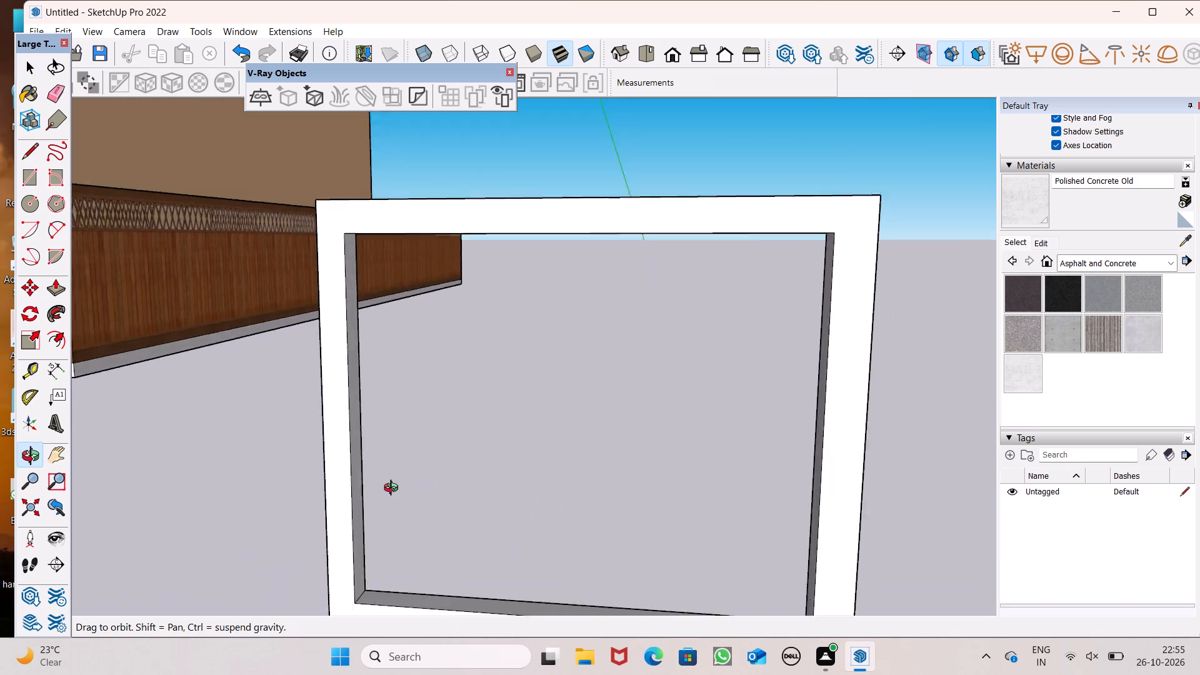
pyautogui.moveTo(394, 489); pyautogui.dragTo(363, 455, button='middle')
pyautogui.scroll(-6, 486, 379)
pyautogui.moveTo(444, 394); pyautogui.dragTo(327, 426, button='middle')
pyautogui.scroll(3, 232, 431)
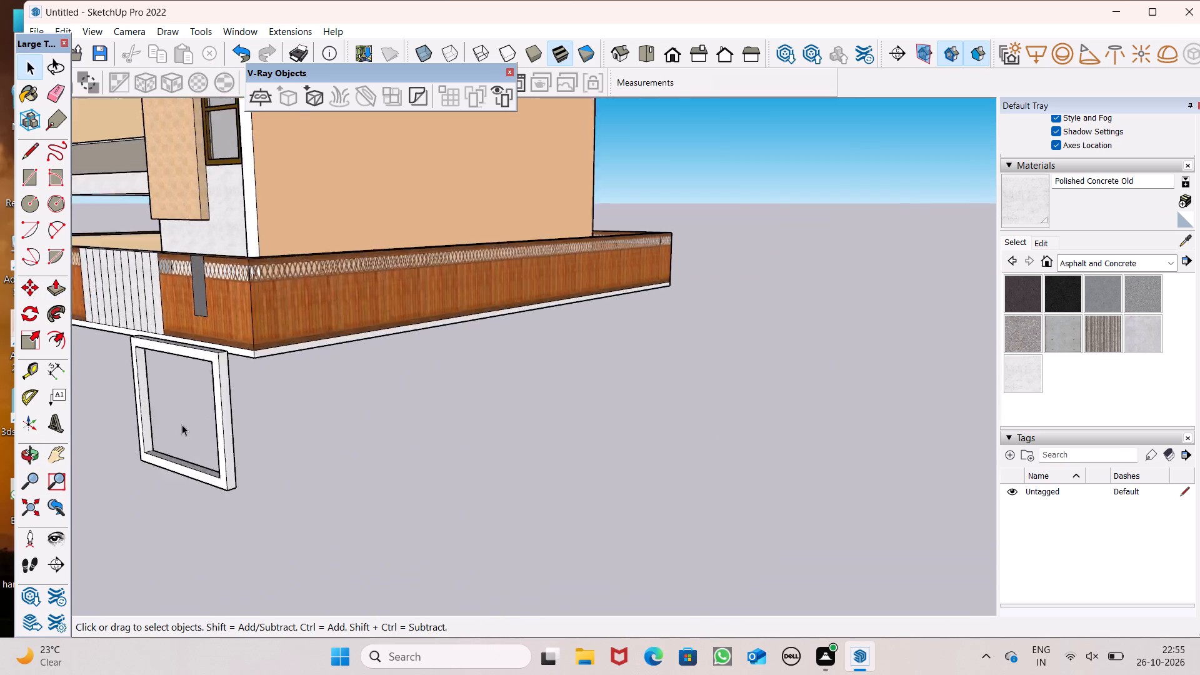
pyautogui.scroll(4, 182, 424)
pyautogui.scroll(-3, 236, 423)
pyautogui.scroll(1, 127, 399)
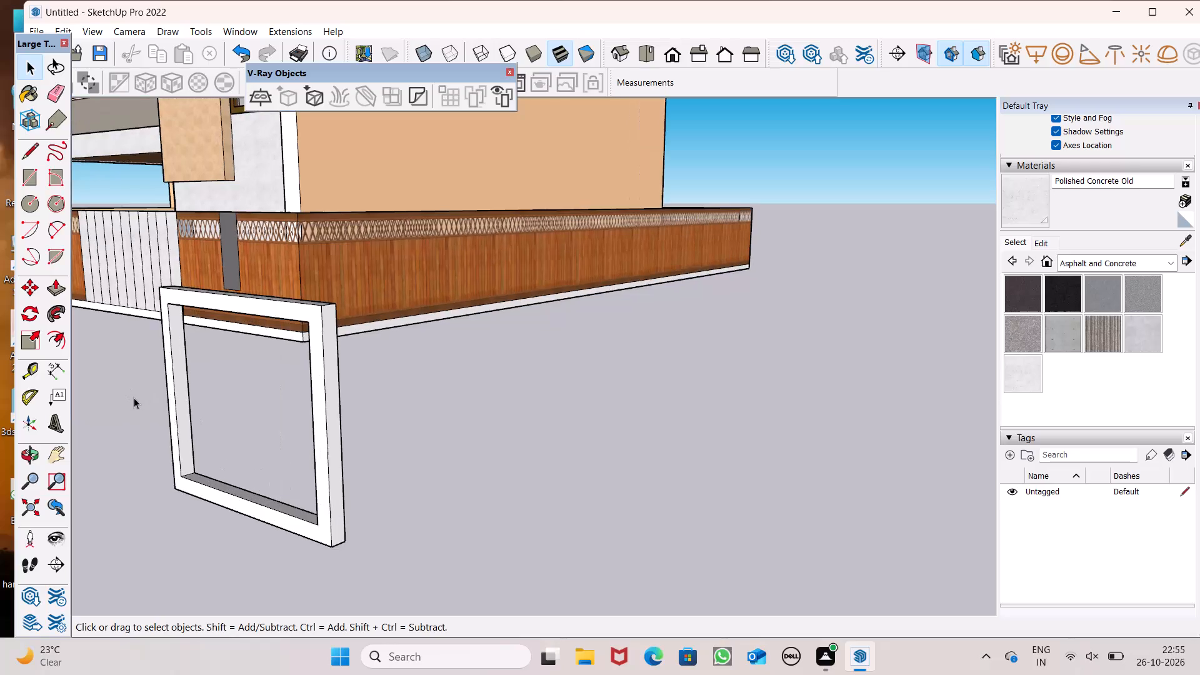
pyautogui.scroll(6, 166, 397)
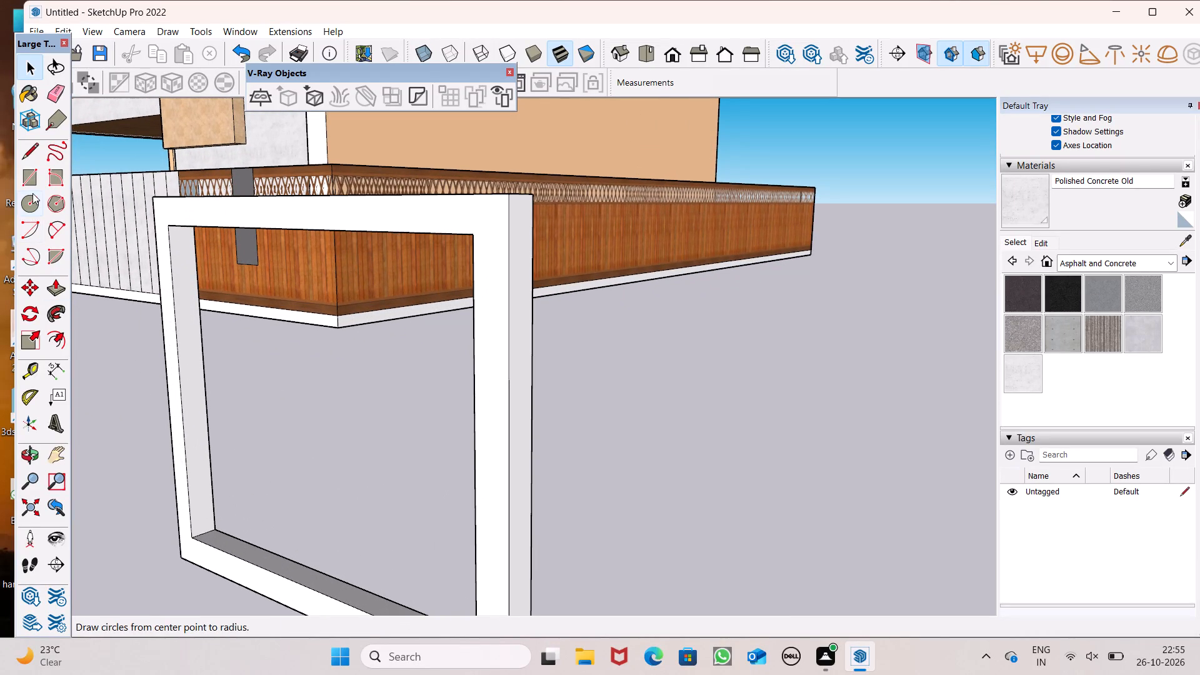
# Draw a circle of about 5/8" radius on the inner face of the frame's left upright, just above the bottom rail.
pyautogui.click(32, 191)
pyautogui.click(35, 184)
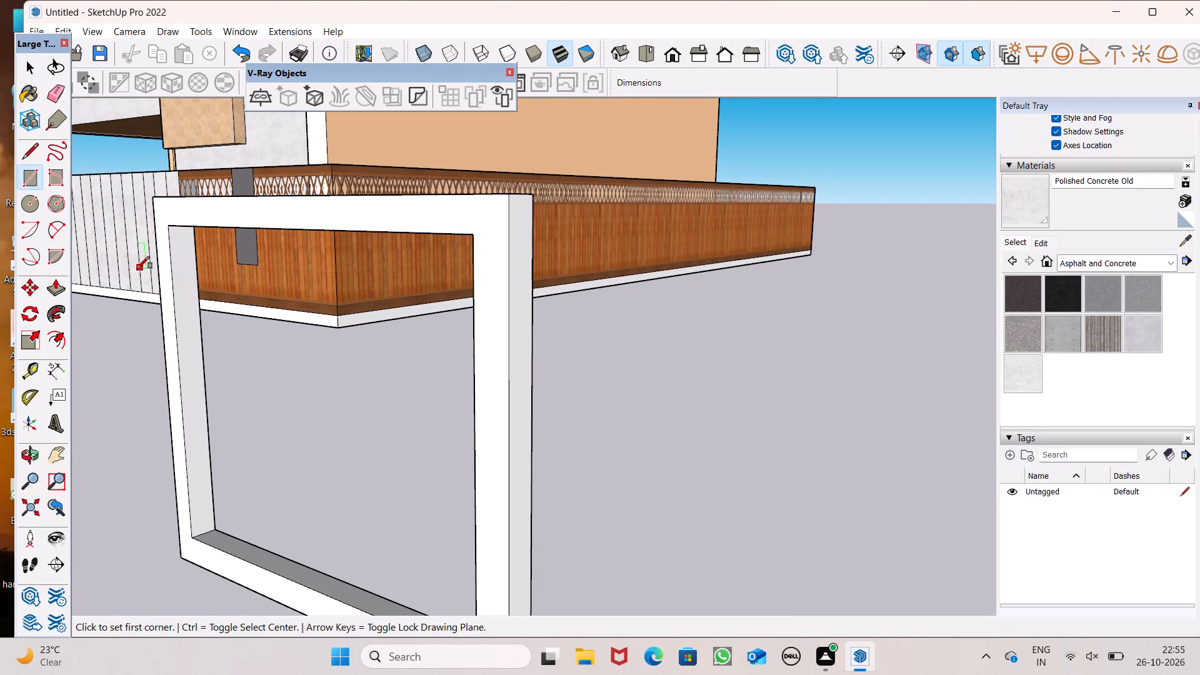
pyautogui.moveTo(137, 269); pyautogui.dragTo(97, 229, button='middle')
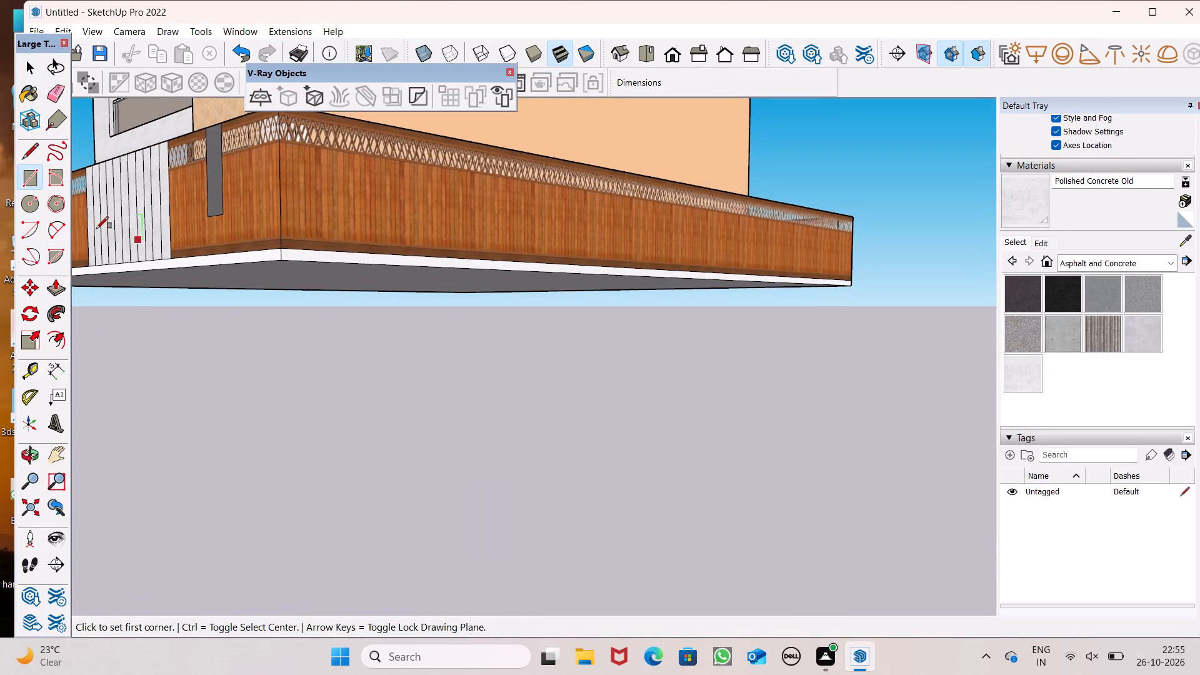
pyautogui.click(27, 202)
pyautogui.scroll(-3, 272, 264)
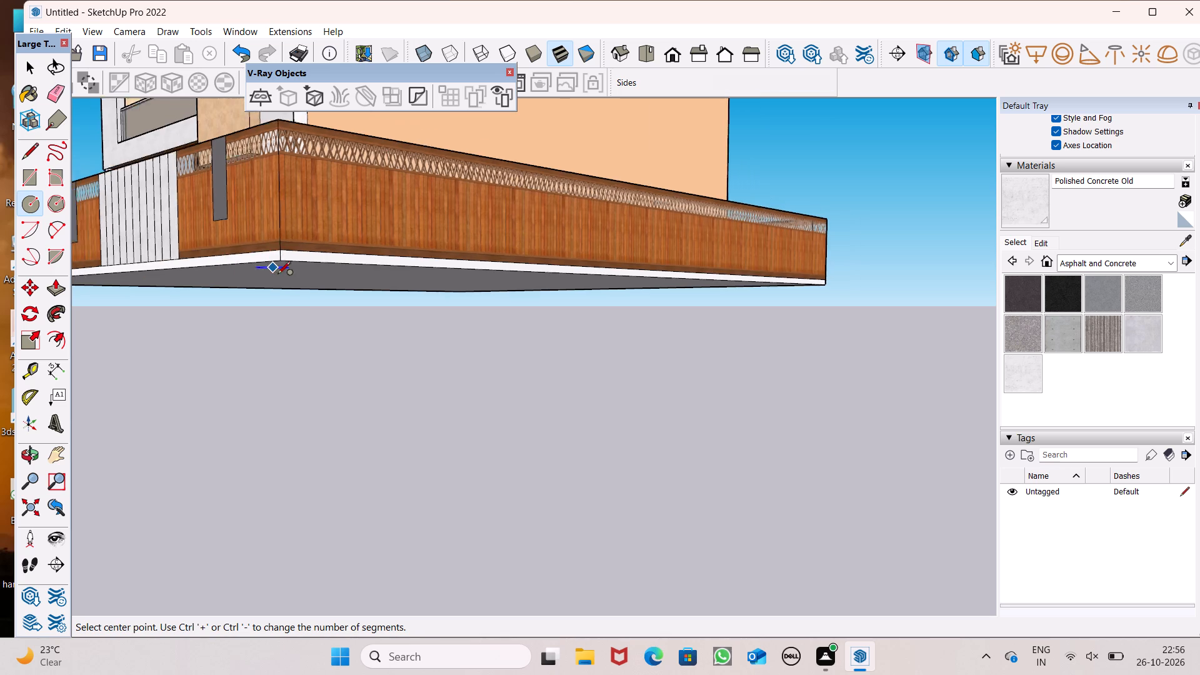
pyautogui.scroll(-2, 277, 275)
pyautogui.scroll(-4, 379, 287)
pyautogui.moveTo(357, 294); pyautogui.dragTo(460, 344, button='middle')
pyautogui.scroll(6, 464, 342)
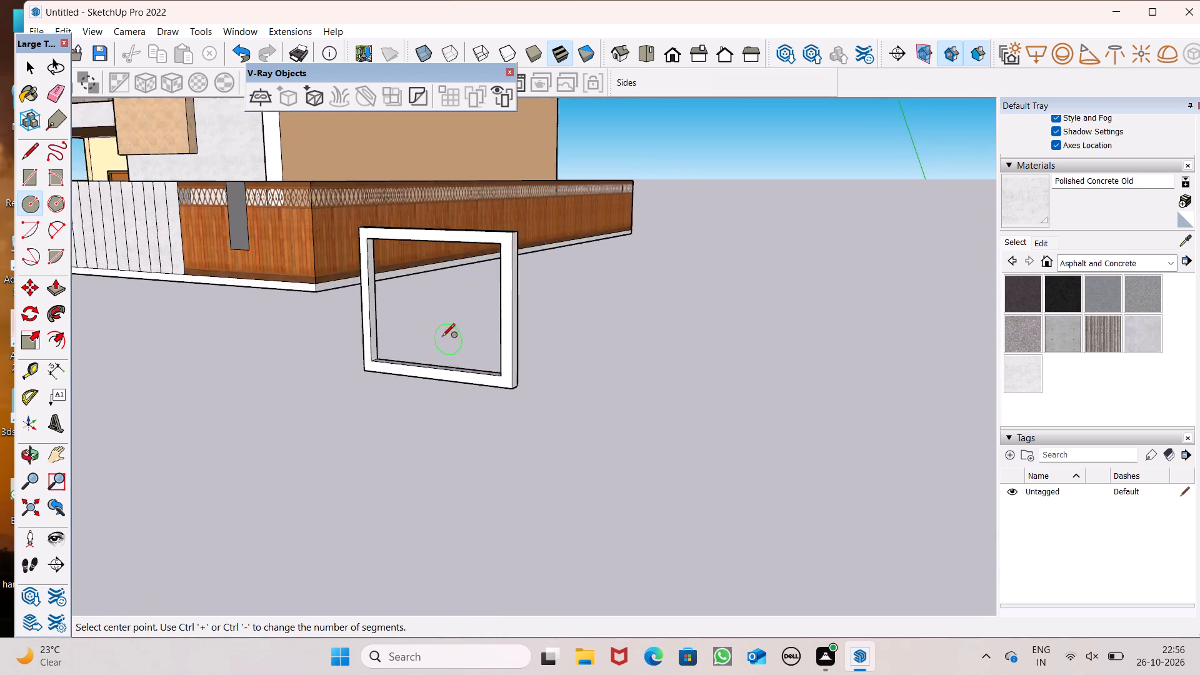
pyautogui.scroll(2, 442, 337)
pyautogui.scroll(3, 384, 322)
pyautogui.scroll(-4, 382, 327)
pyautogui.moveTo(379, 333); pyautogui.dragTo(289, 308, button='middle')
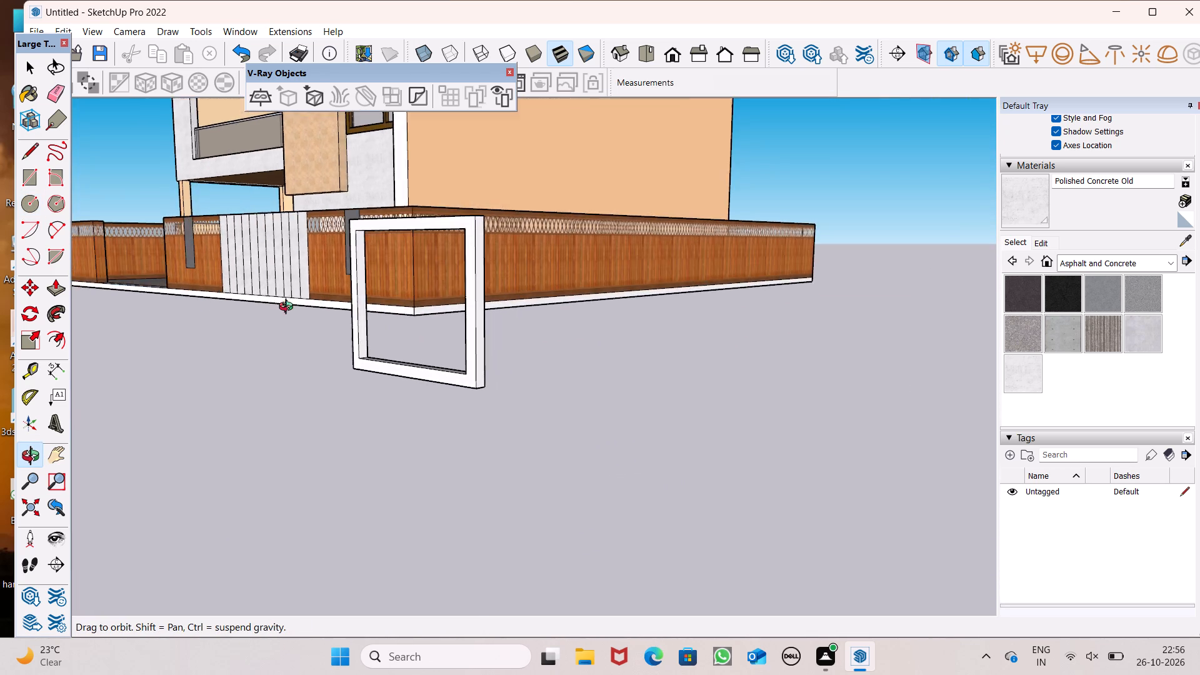
pyautogui.moveTo(289, 308); pyautogui.dragTo(249, 330, button='middle')
pyautogui.scroll(7, 364, 320)
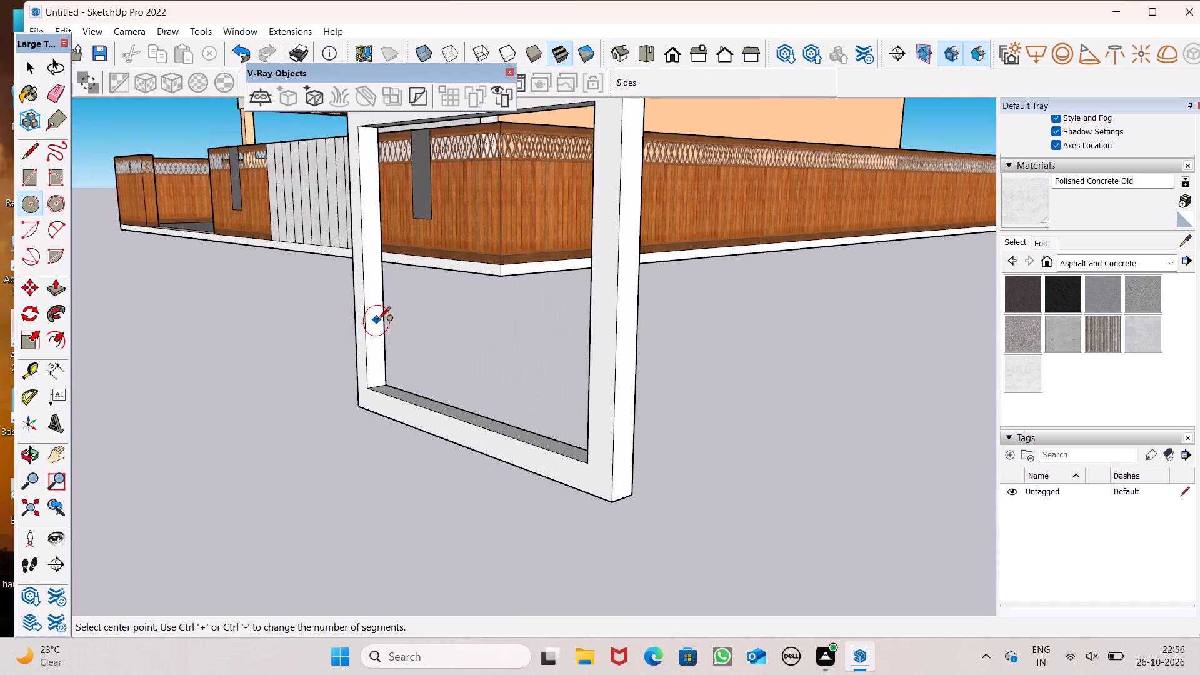
pyautogui.scroll(-2, 378, 323)
pyautogui.moveTo(379, 326); pyautogui.dragTo(291, 319, button='middle')
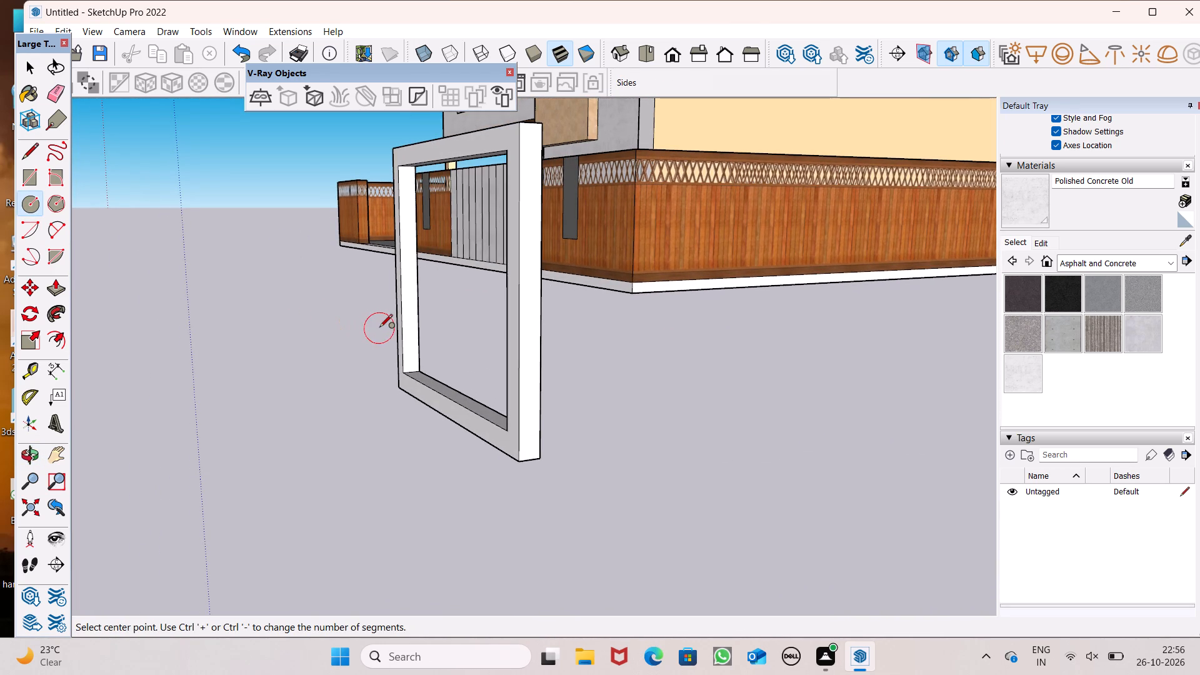
pyautogui.scroll(5, 437, 318)
pyautogui.scroll(-3, 437, 318)
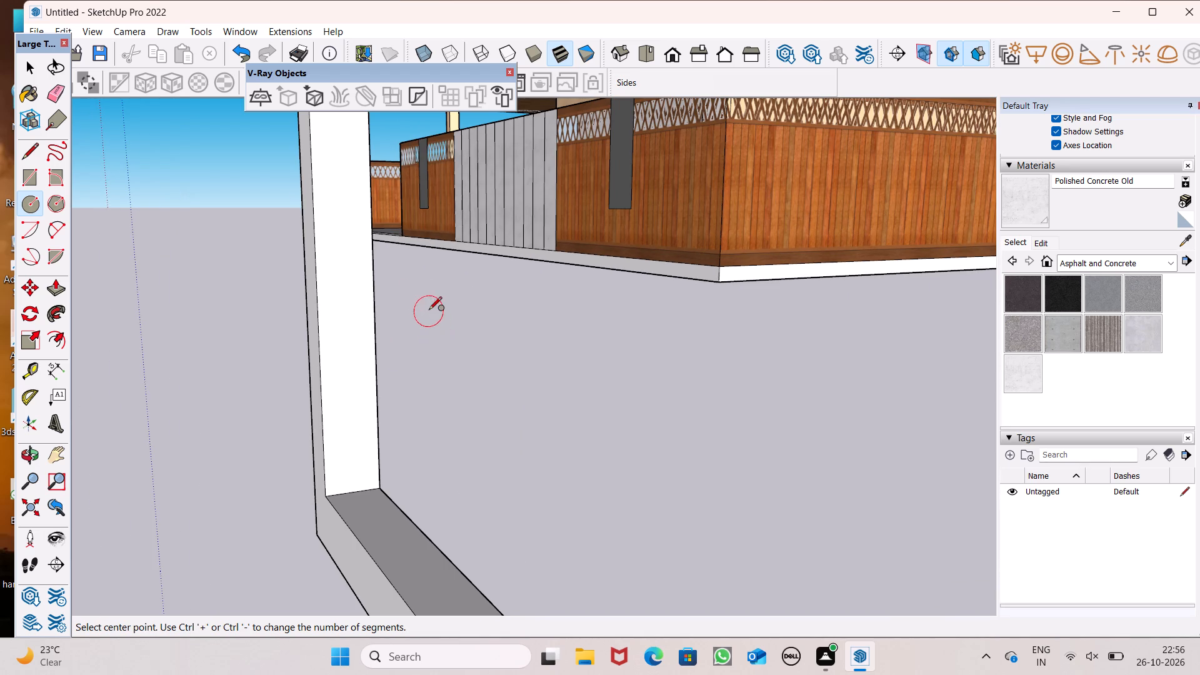
pyautogui.scroll(-3, 367, 312)
pyautogui.moveTo(409, 336); pyautogui.dragTo(402, 306, button='middle')
pyautogui.scroll(-4, 398, 325)
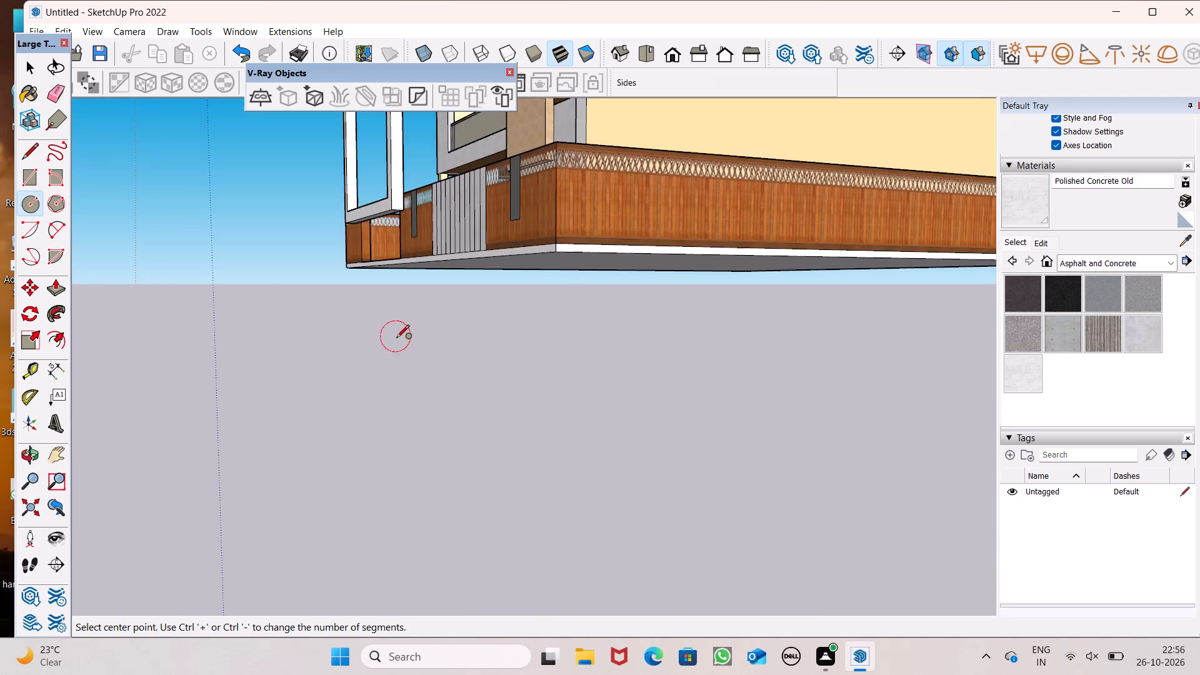
pyautogui.moveTo(396, 346); pyautogui.dragTo(407, 390, button='middle')
pyautogui.scroll(2, 409, 377)
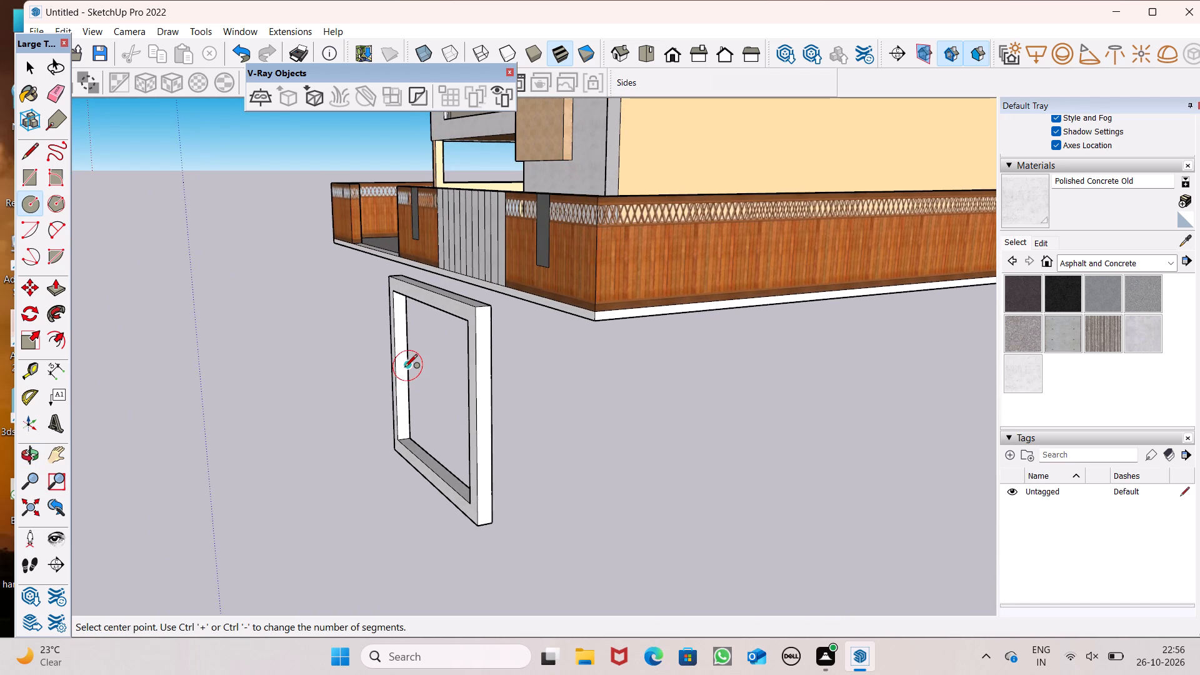
pyautogui.scroll(1, 404, 368)
pyautogui.scroll(13, 412, 449)
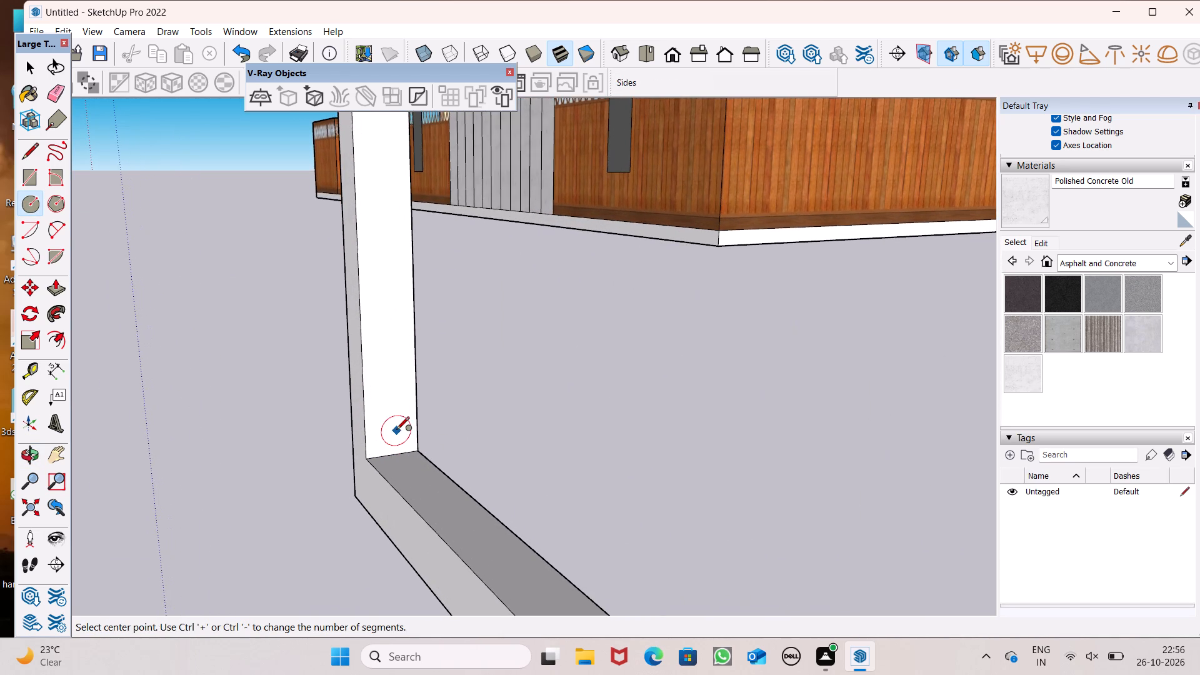
pyautogui.scroll(1, 416, 443)
pyautogui.moveTo(416, 443); pyautogui.dragTo(260, 432, button='middle')
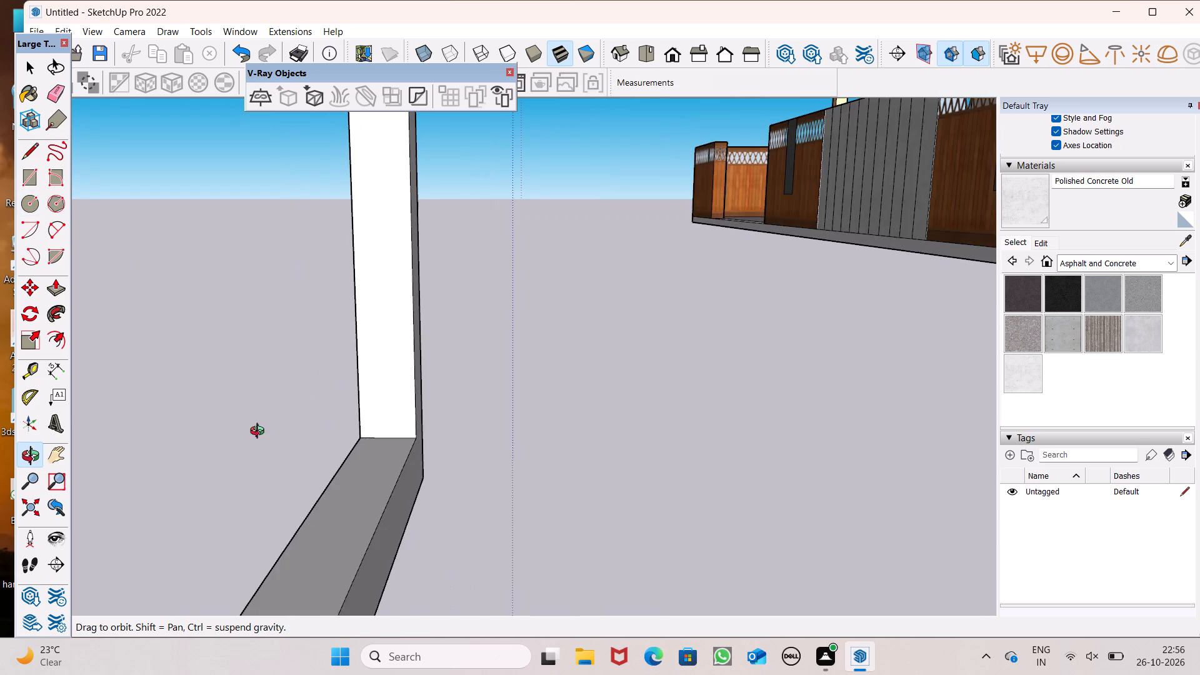
pyautogui.moveTo(260, 432); pyautogui.dragTo(311, 426, button='middle')
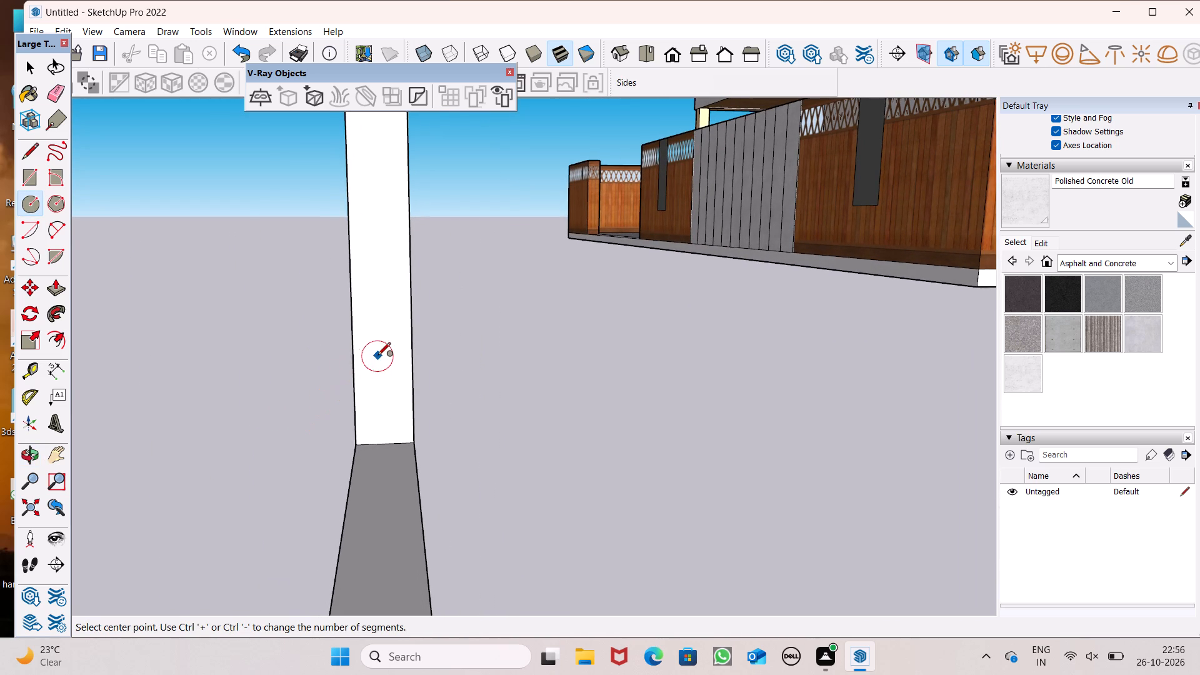
pyautogui.scroll(7, 381, 369)
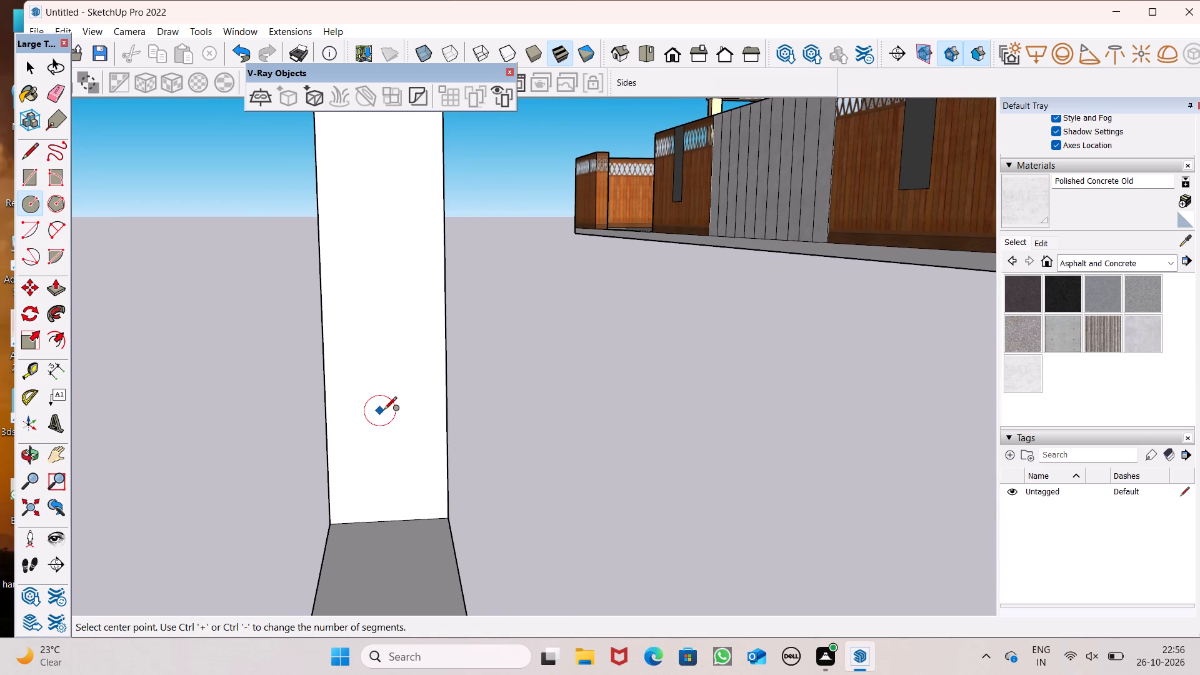
pyautogui.click(384, 408)
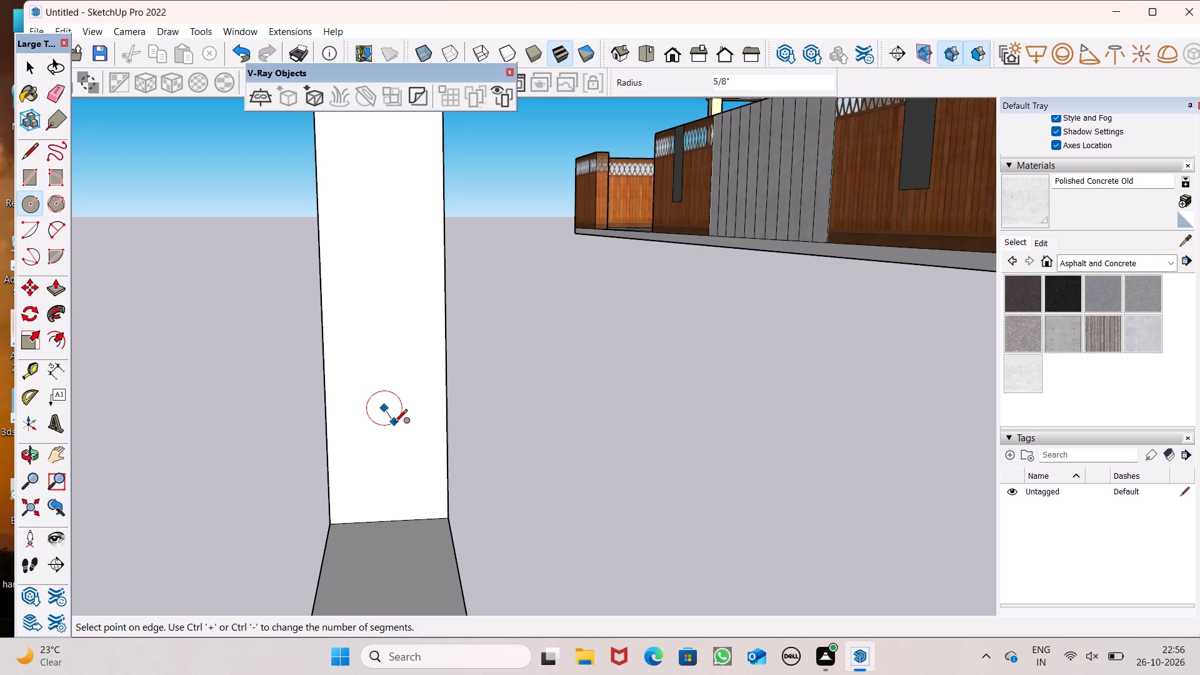
pyautogui.click(394, 423)
# Copy the circle straight up the left upright's inner face by about 3 3/8" and array it as 8 copies.
pyautogui.press('space')
pyautogui.click(388, 415)
pyautogui.click(386, 415)
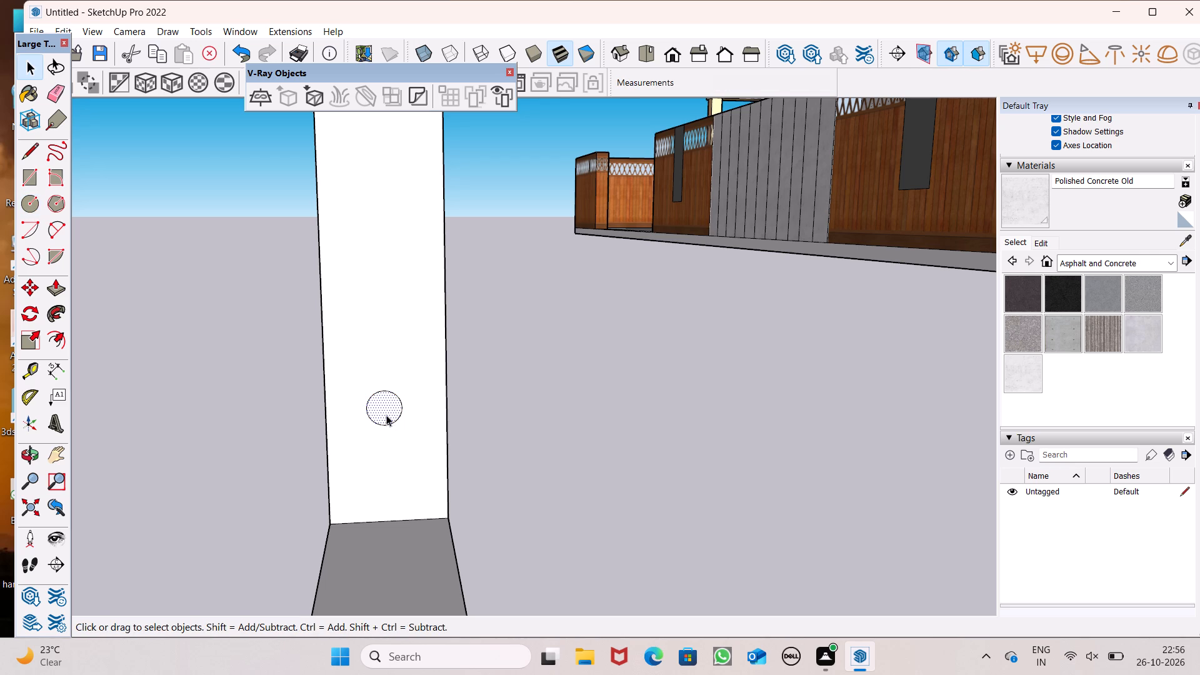
pyautogui.doubleClick(386, 414)
pyautogui.press('m')
pyautogui.press('Return')
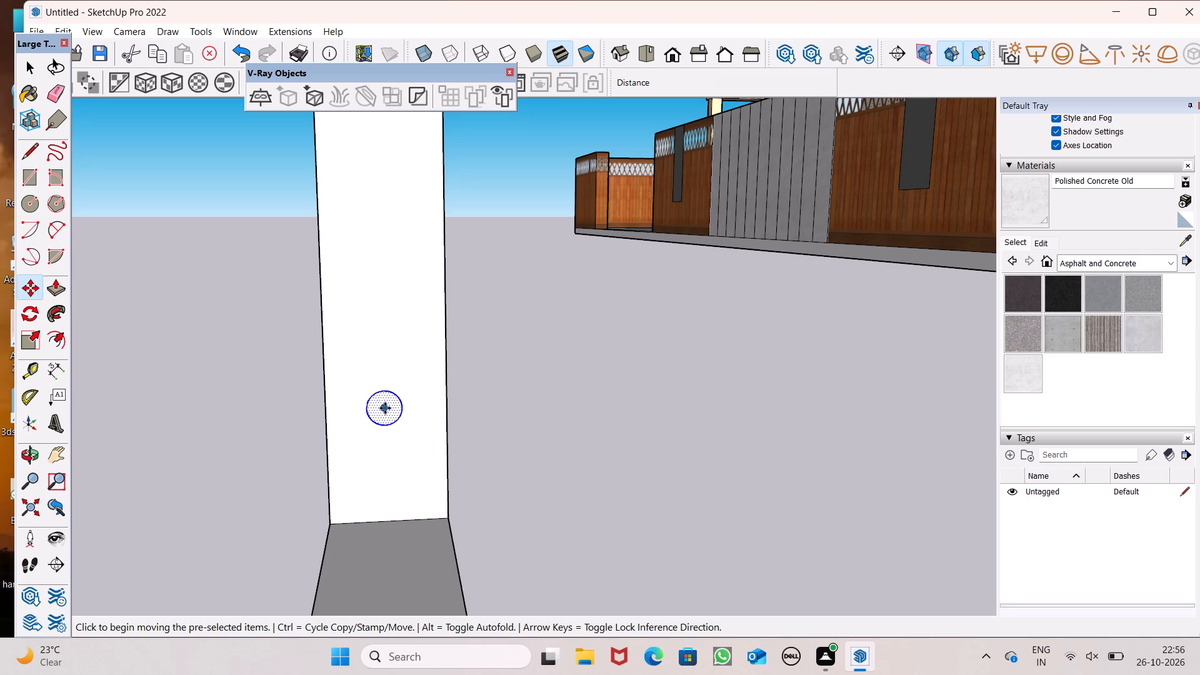
pyautogui.moveTo(383, 407); pyautogui.dragTo(384, 406)
pyautogui.moveTo(384, 406); pyautogui.dragTo(379, 314)
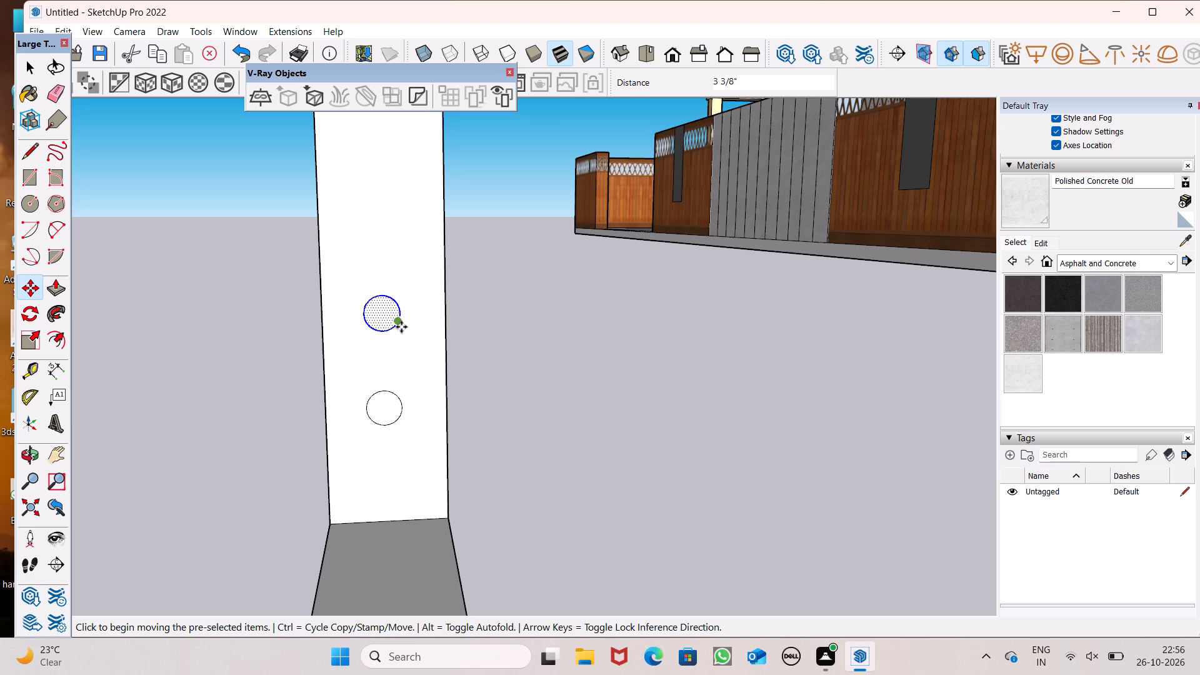
pyautogui.hotkey('shift', '*')
pyautogui.press('8')
pyautogui.press('Return')
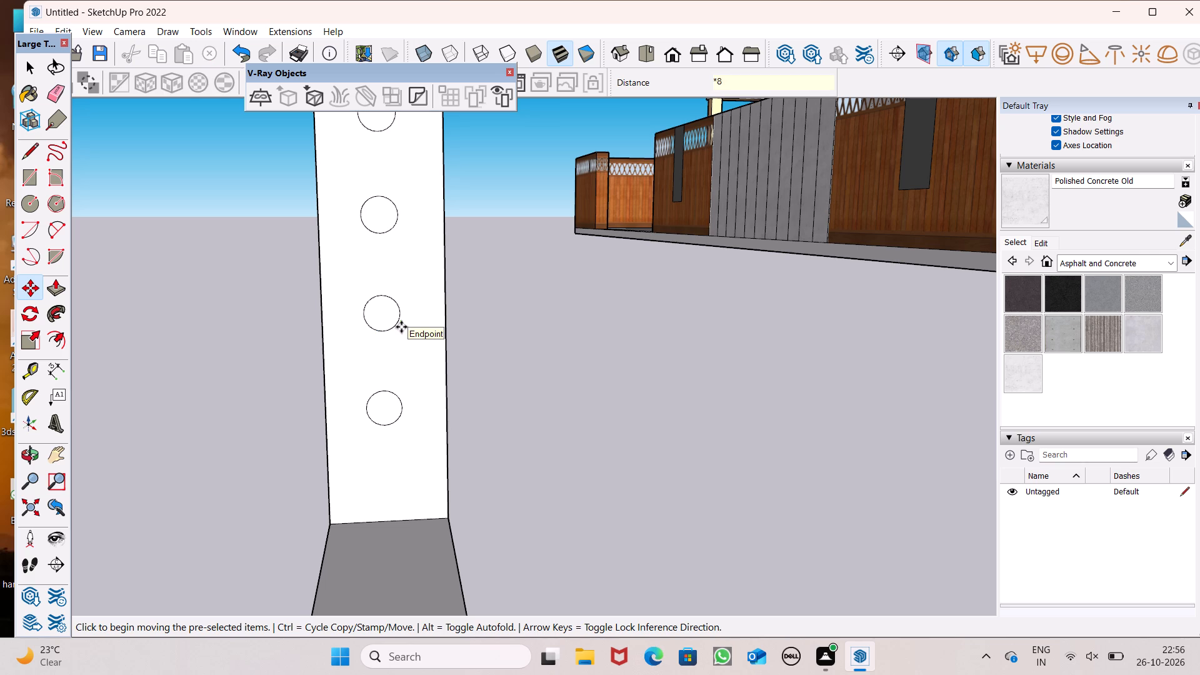
pyautogui.press('space')
# Examine the row of circles on the left upright and the rest of the frame from several angles.
pyautogui.scroll(-8, 412, 356)
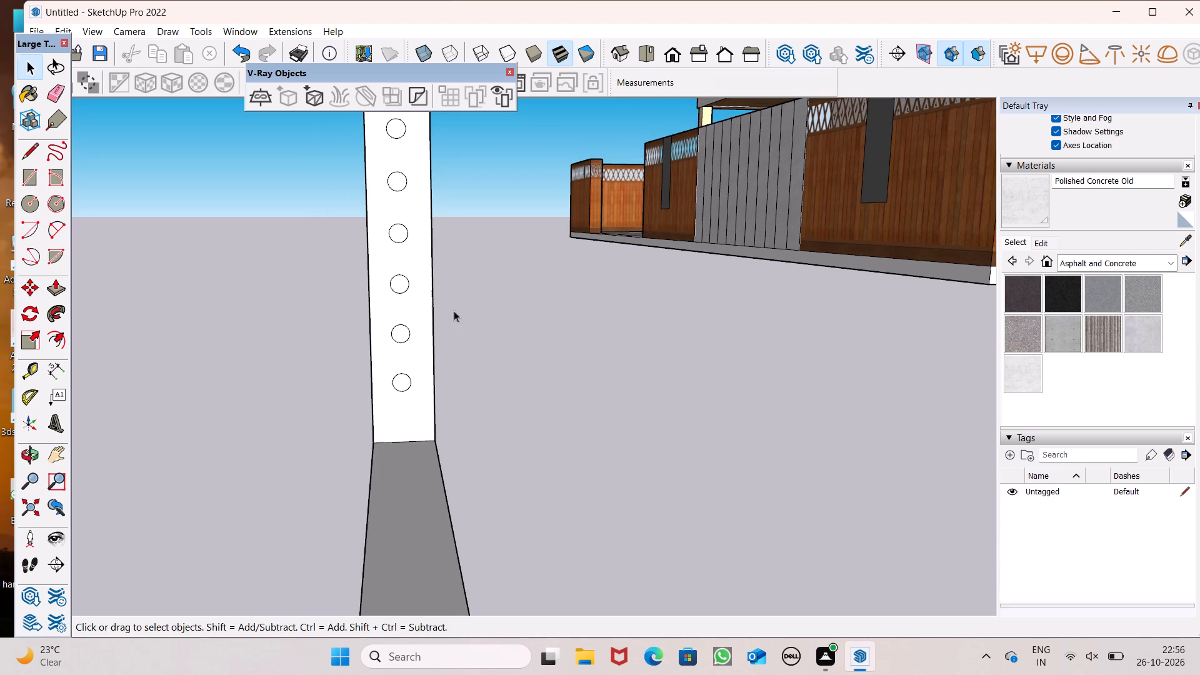
pyautogui.moveTo(456, 313); pyautogui.dragTo(827, 304, button='middle')
pyautogui.scroll(-6, 731, 239)
pyautogui.moveTo(661, 298); pyautogui.dragTo(984, 327, button='middle')
pyautogui.scroll(1, 983, 329)
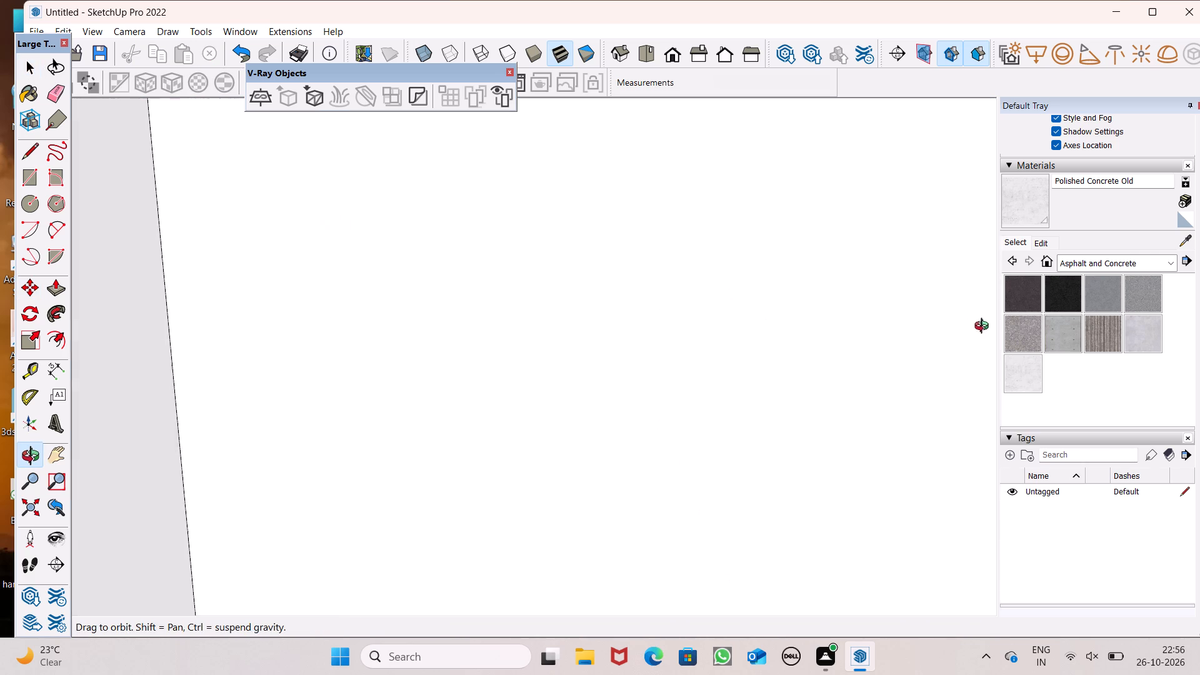
pyautogui.moveTo(984, 327); pyautogui.dragTo(984, 327, button='middle')
pyautogui.scroll(-20, 642, 276)
pyautogui.scroll(-15, 642, 276)
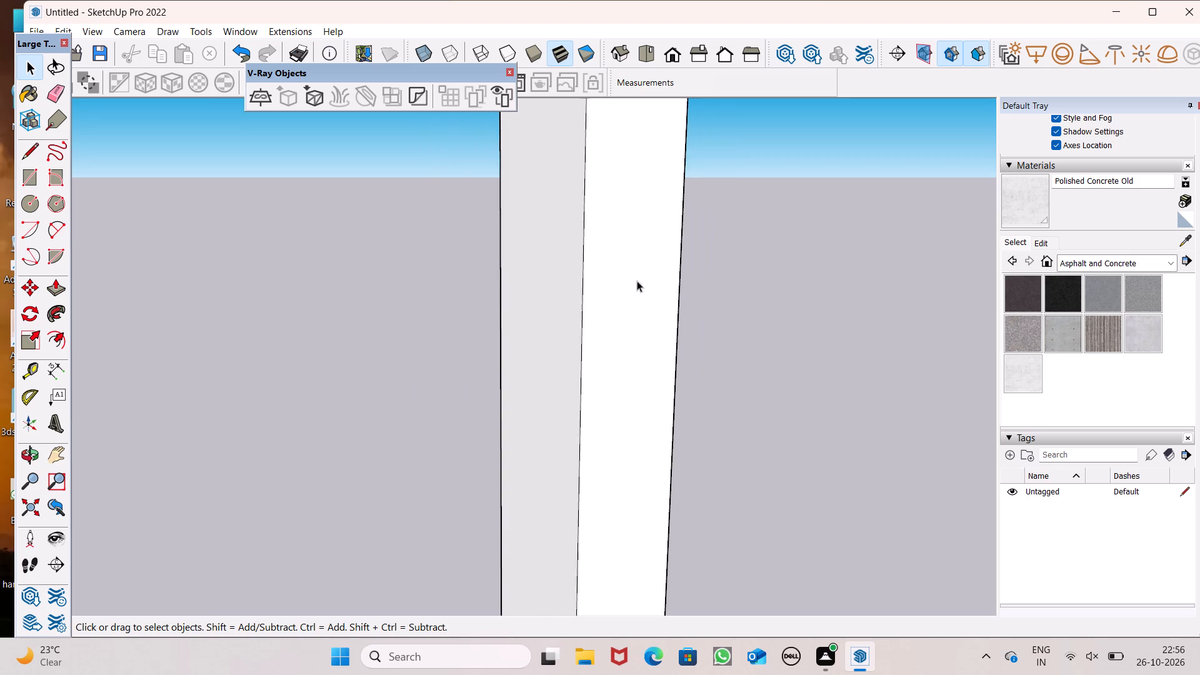
pyautogui.scroll(-18, 637, 281)
pyautogui.moveTo(703, 343); pyautogui.dragTo(443, 327, button='middle')
pyautogui.scroll(1, 504, 342)
pyautogui.scroll(-5, 417, 353)
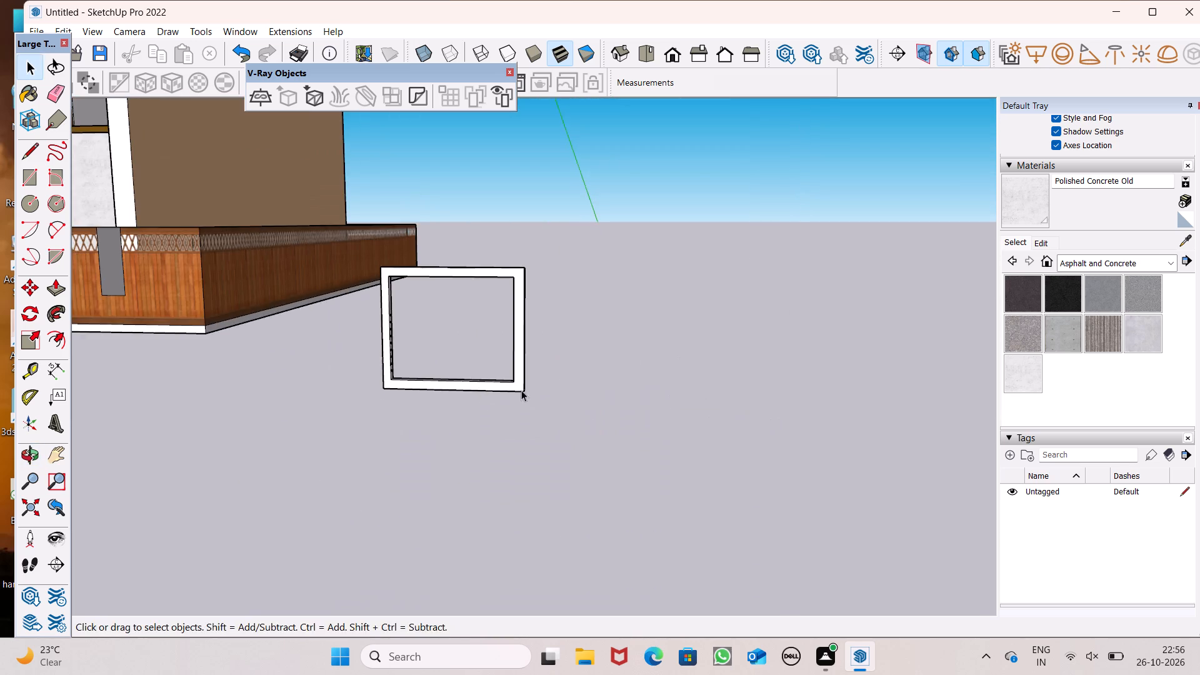
pyautogui.moveTo(521, 390); pyautogui.dragTo(289, 370, button='middle')
pyautogui.scroll(7, 415, 297)
pyautogui.scroll(-1, 410, 296)
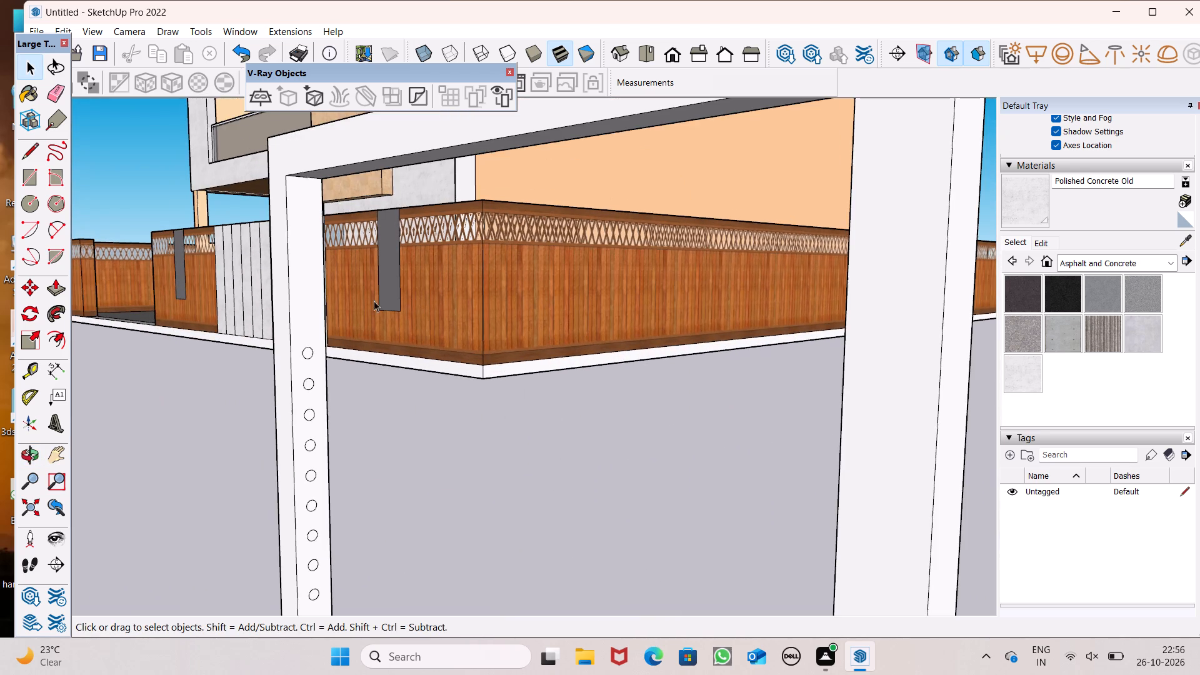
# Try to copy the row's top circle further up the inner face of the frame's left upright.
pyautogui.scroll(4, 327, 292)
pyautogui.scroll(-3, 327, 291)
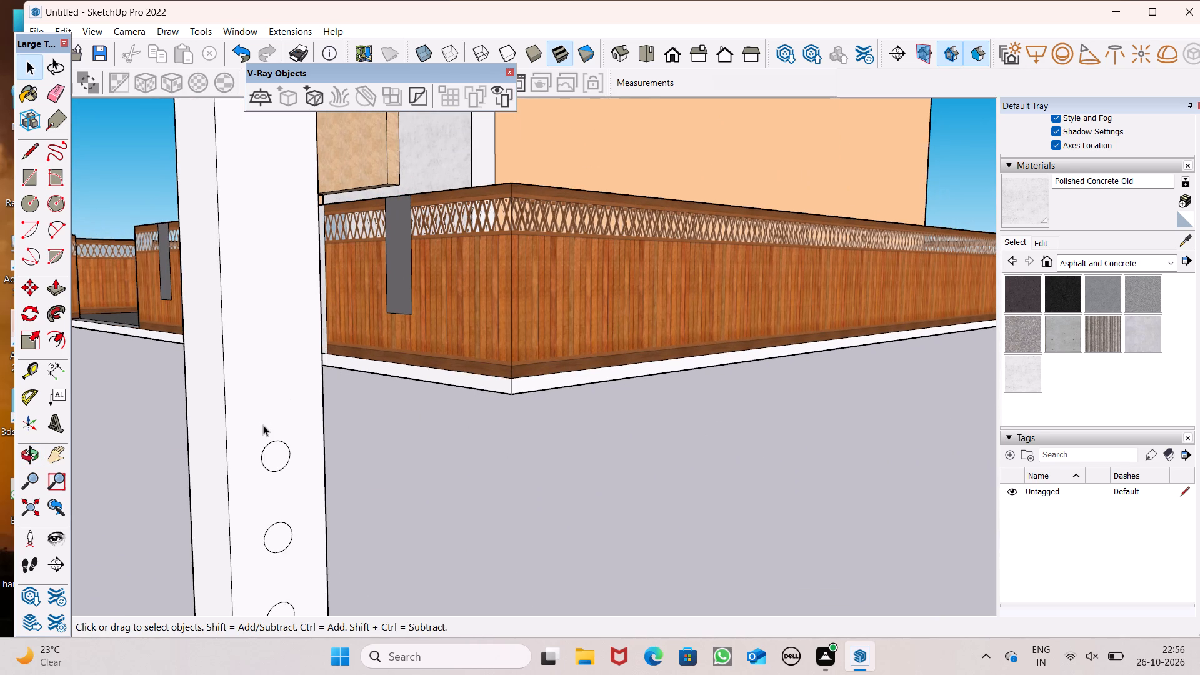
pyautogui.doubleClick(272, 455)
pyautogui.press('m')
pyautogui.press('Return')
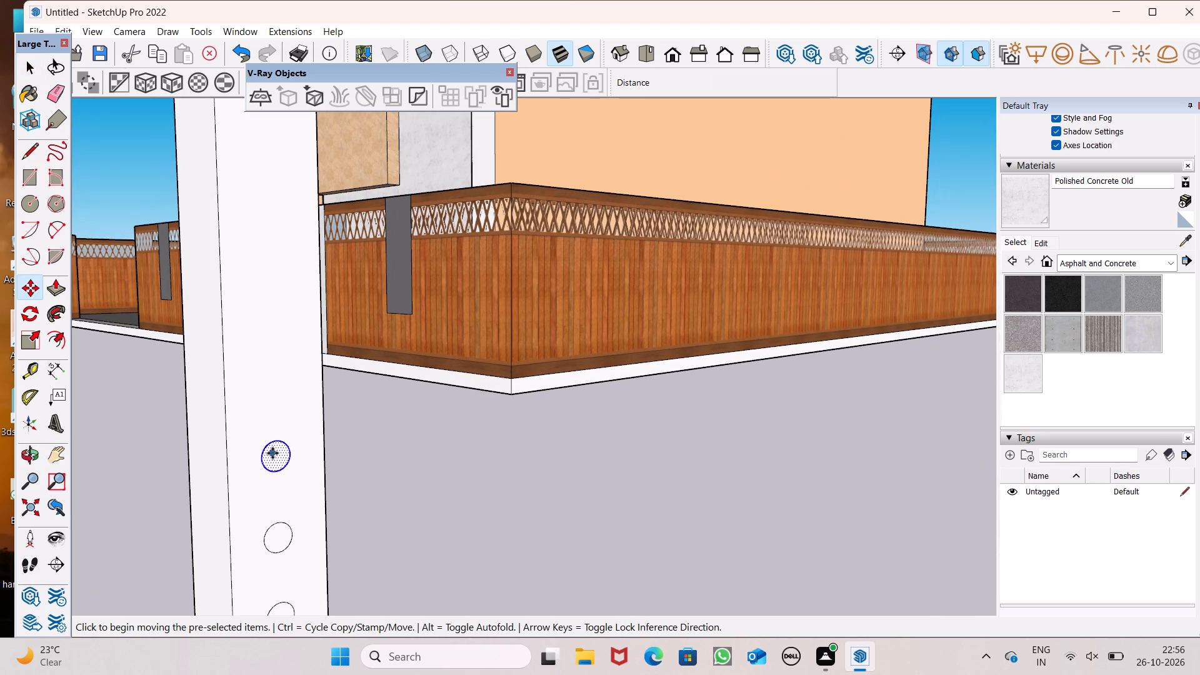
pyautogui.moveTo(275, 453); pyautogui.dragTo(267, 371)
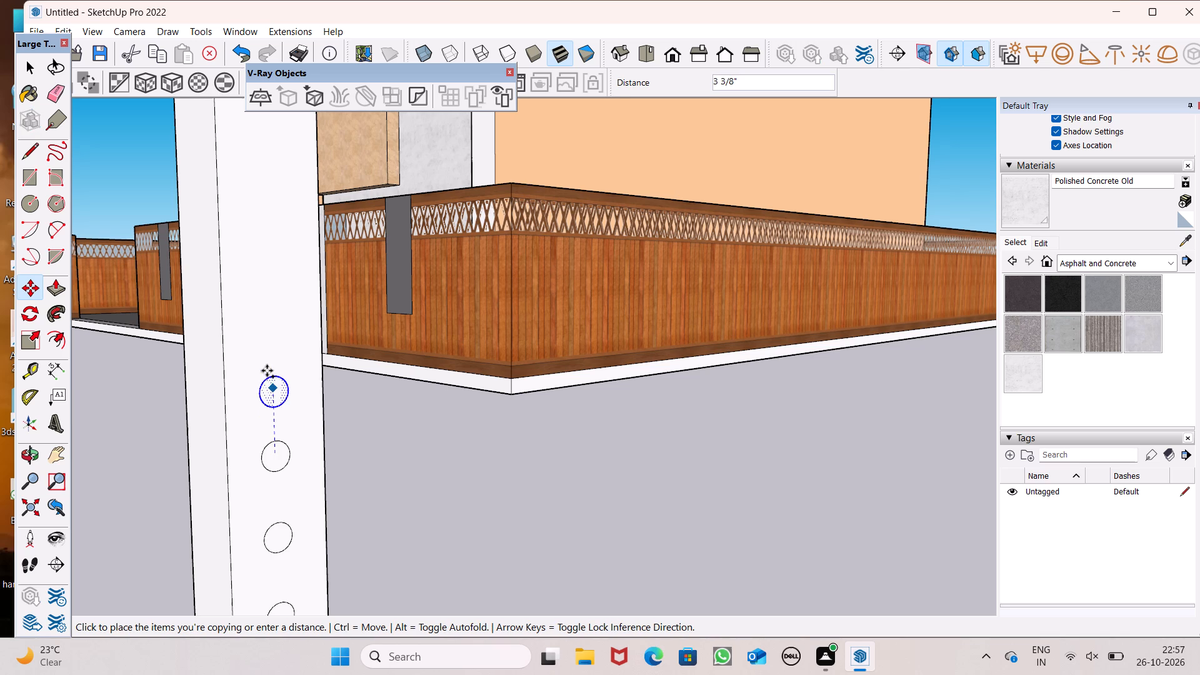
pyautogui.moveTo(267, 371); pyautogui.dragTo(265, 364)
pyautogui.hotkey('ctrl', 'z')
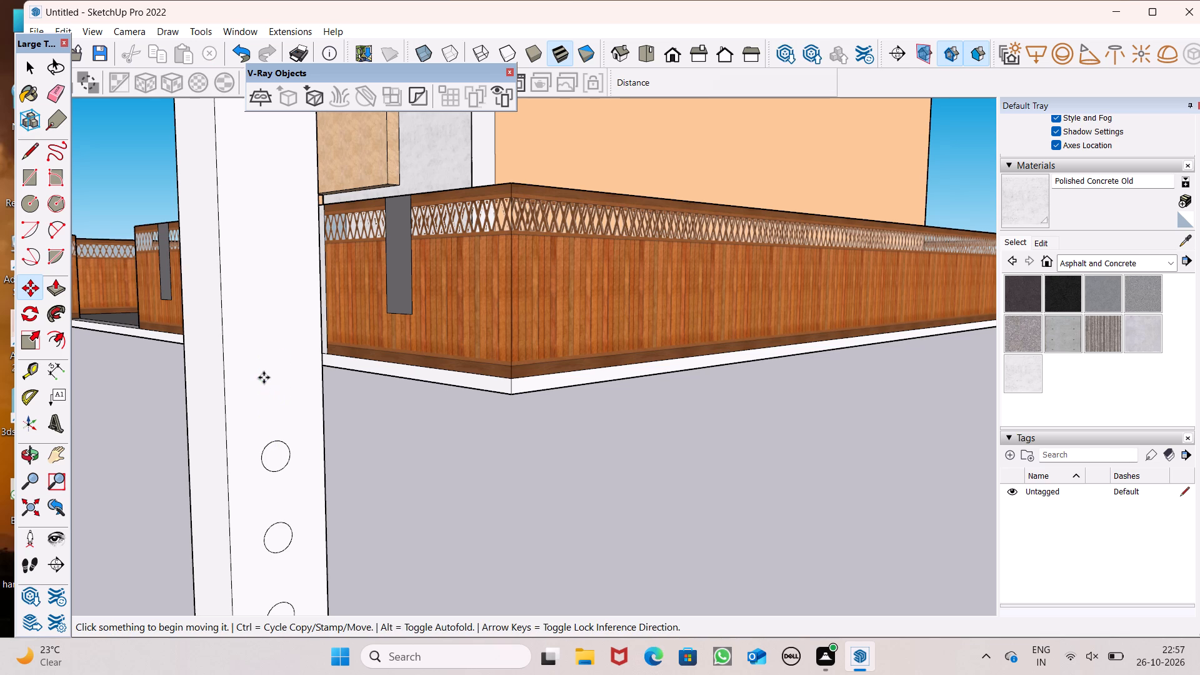
# Undo the earlier 8-copy array of circles on the left upright's inner face.
pyautogui.hotkey('ctrl', 'z')
pyautogui.scroll(-16, 292, 332)
pyautogui.press('space')
# Copy the bottom circle straight up the left upright's inner face by about 3 3/8" and array it as 15 copies.
pyautogui.scroll(-5, 370, 364)
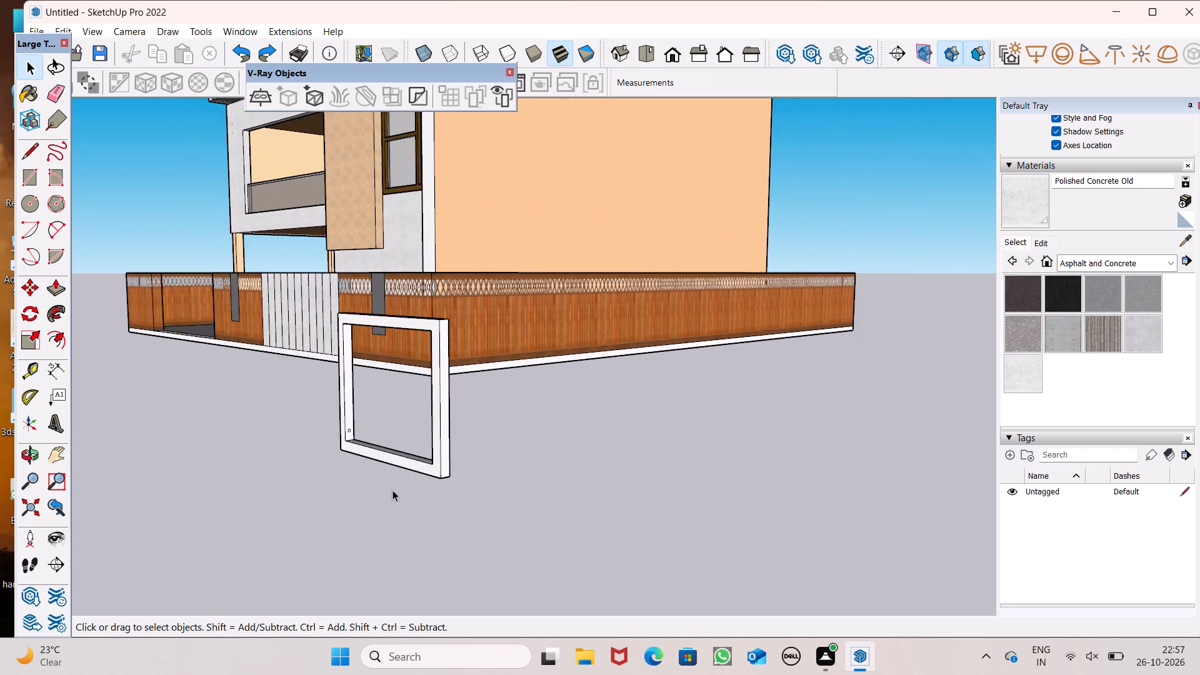
pyautogui.scroll(7, 392, 490)
pyautogui.scroll(-5, 314, 372)
pyautogui.scroll(8, 220, 216)
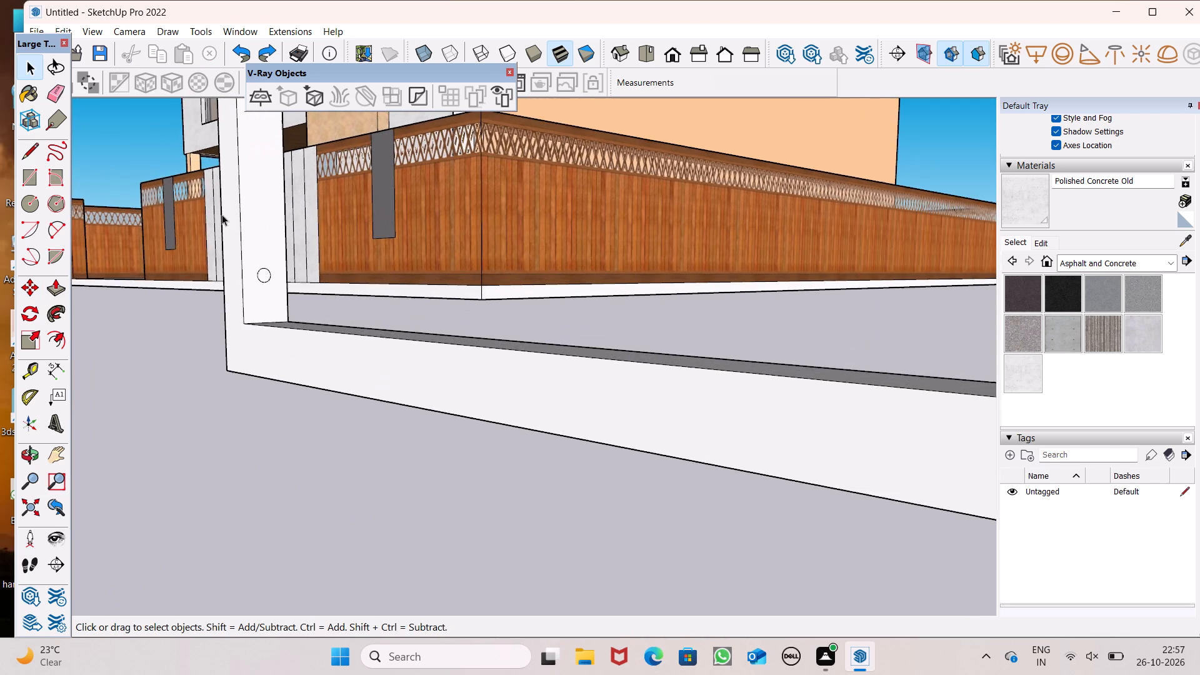
pyautogui.scroll(9, 223, 217)
pyautogui.scroll(3, 322, 306)
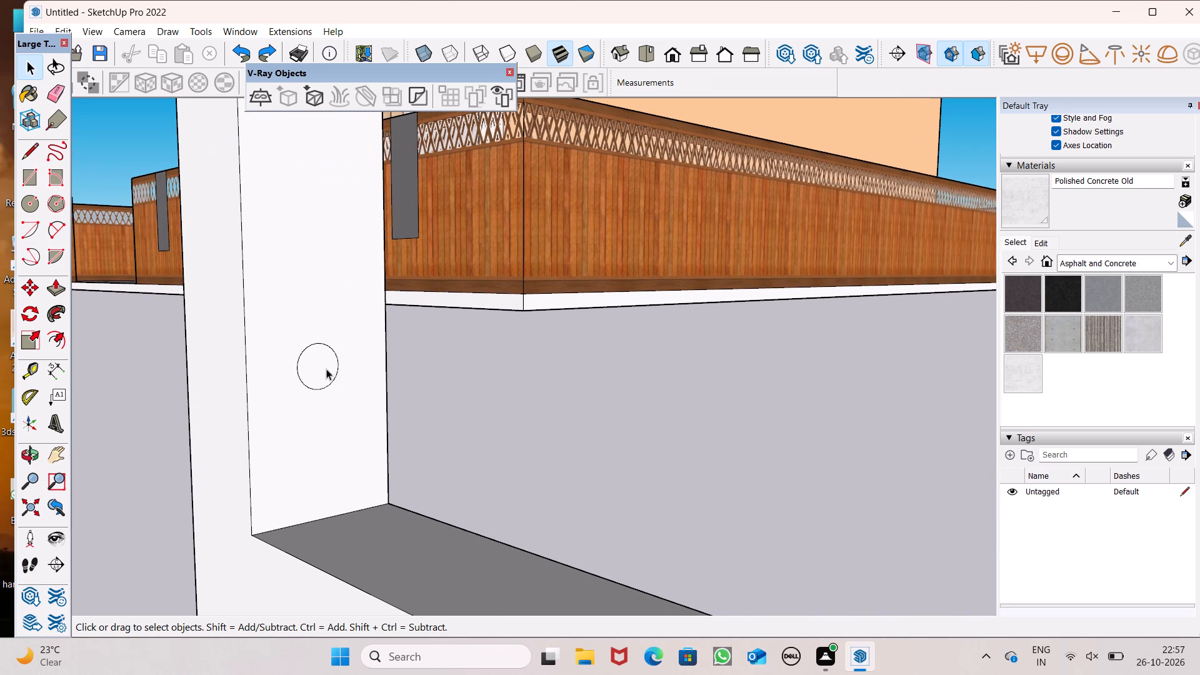
pyautogui.doubleClick(326, 369)
pyautogui.press('m')
pyautogui.press('Return')
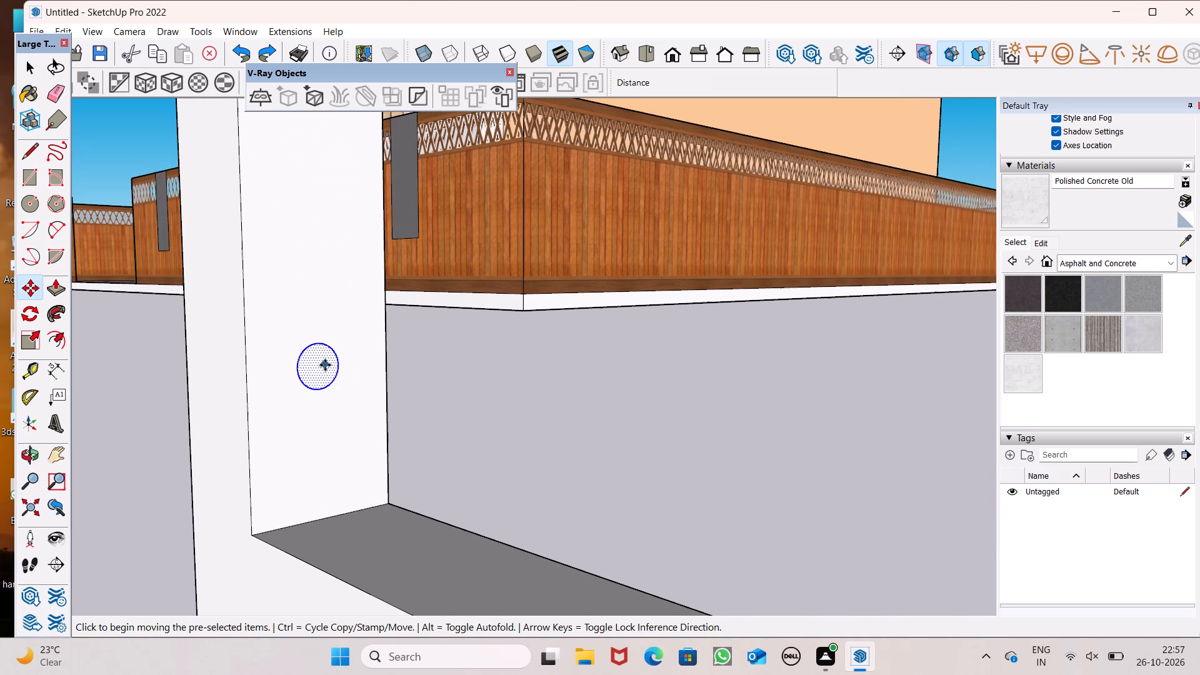
pyautogui.moveTo(320, 367); pyautogui.dragTo(309, 224)
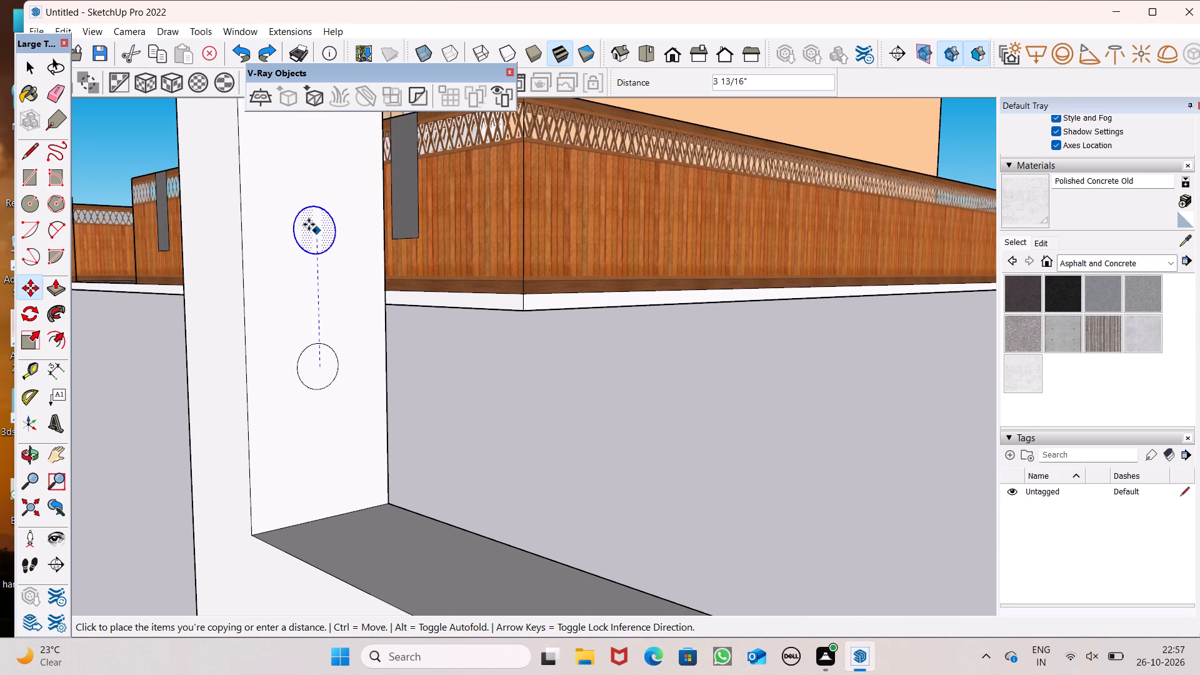
pyautogui.moveTo(309, 224); pyautogui.dragTo(309, 239)
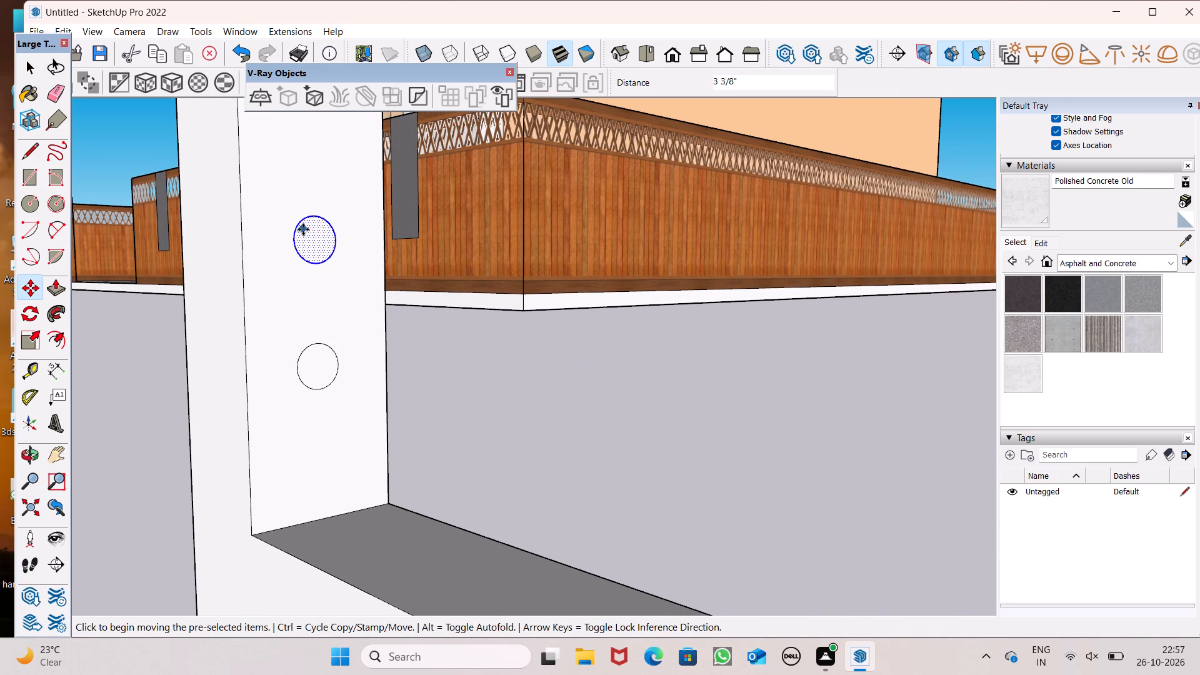
pyautogui.write('*1')
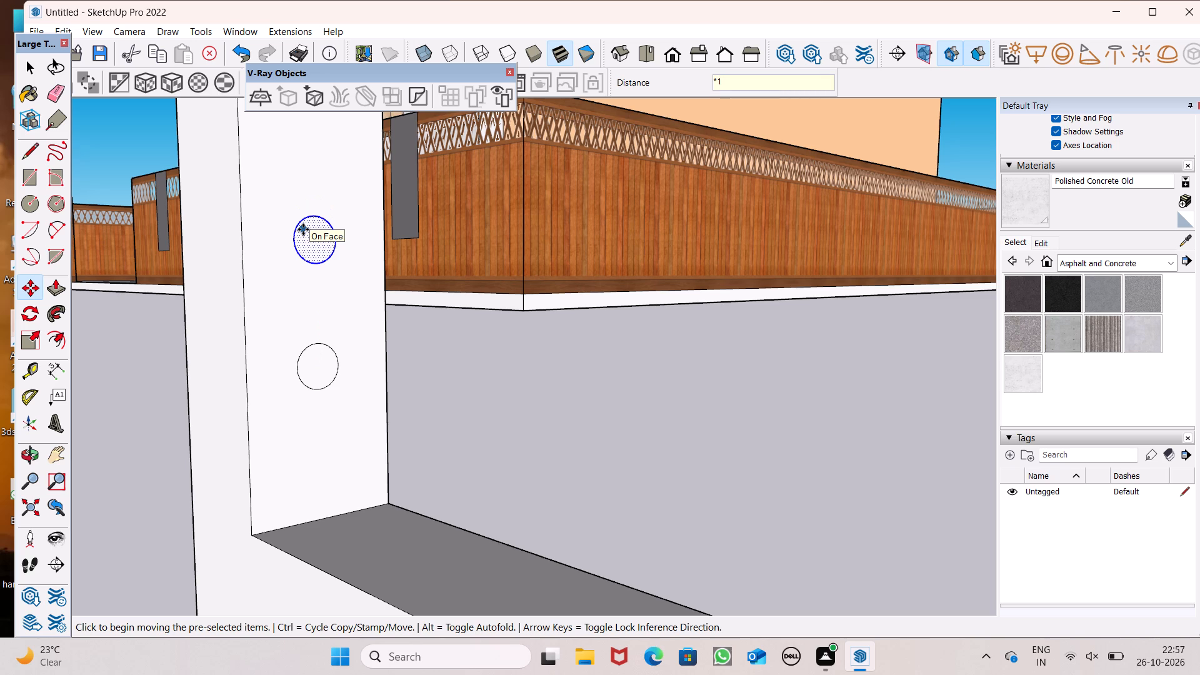
pyautogui.press('5')
pyautogui.press('Return')
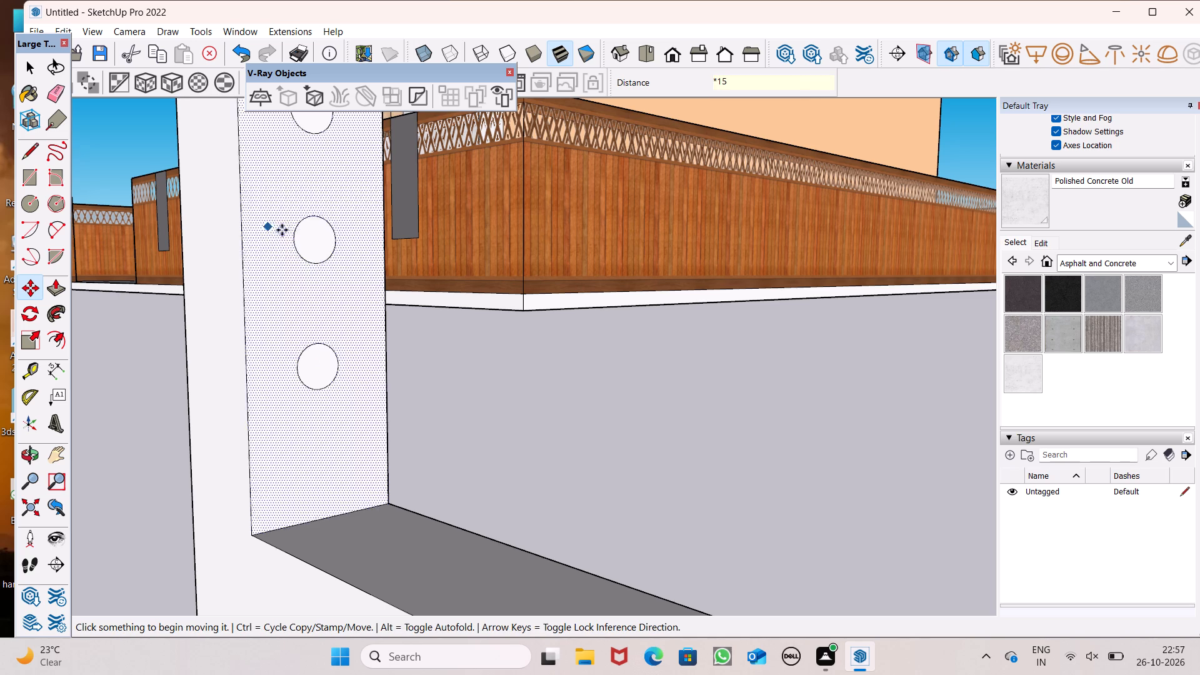
pyautogui.scroll(-8, 294, 230)
pyautogui.scroll(-6, 359, 268)
pyautogui.press('space')
# Delete the surplus circle on the top face of the frame's top rail, above the left upright.
pyautogui.moveTo(431, 360); pyautogui.dragTo(491, 432, button='middle')
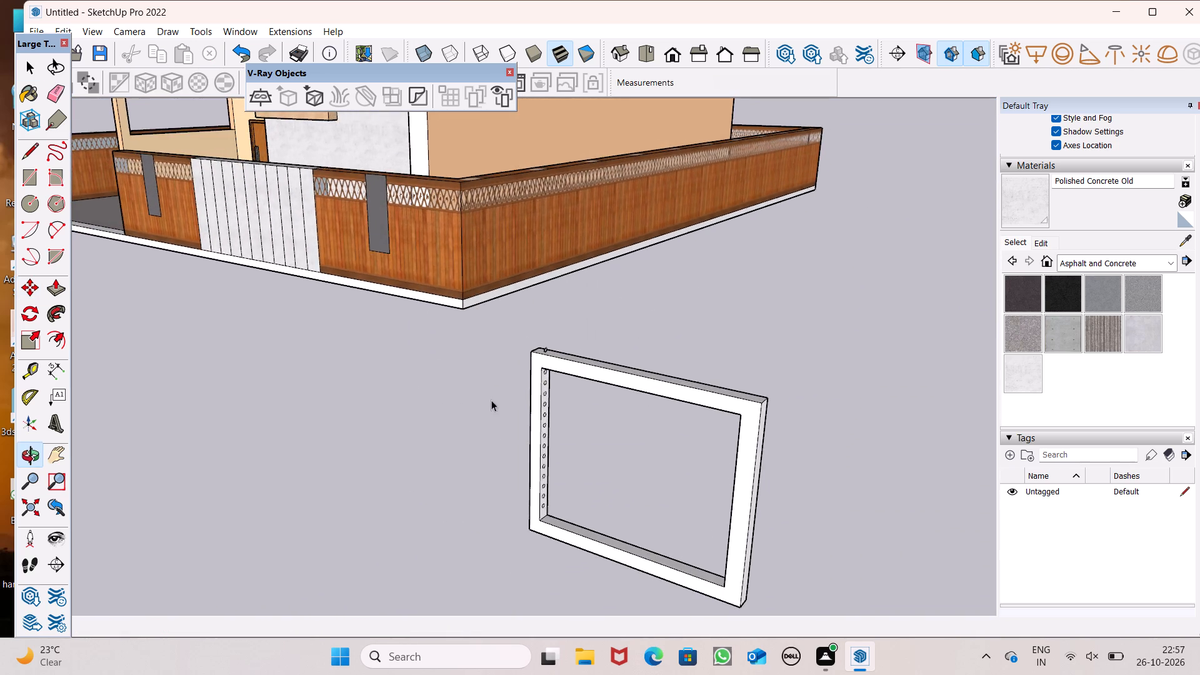
pyautogui.scroll(8, 555, 334)
pyautogui.scroll(-9, 569, 335)
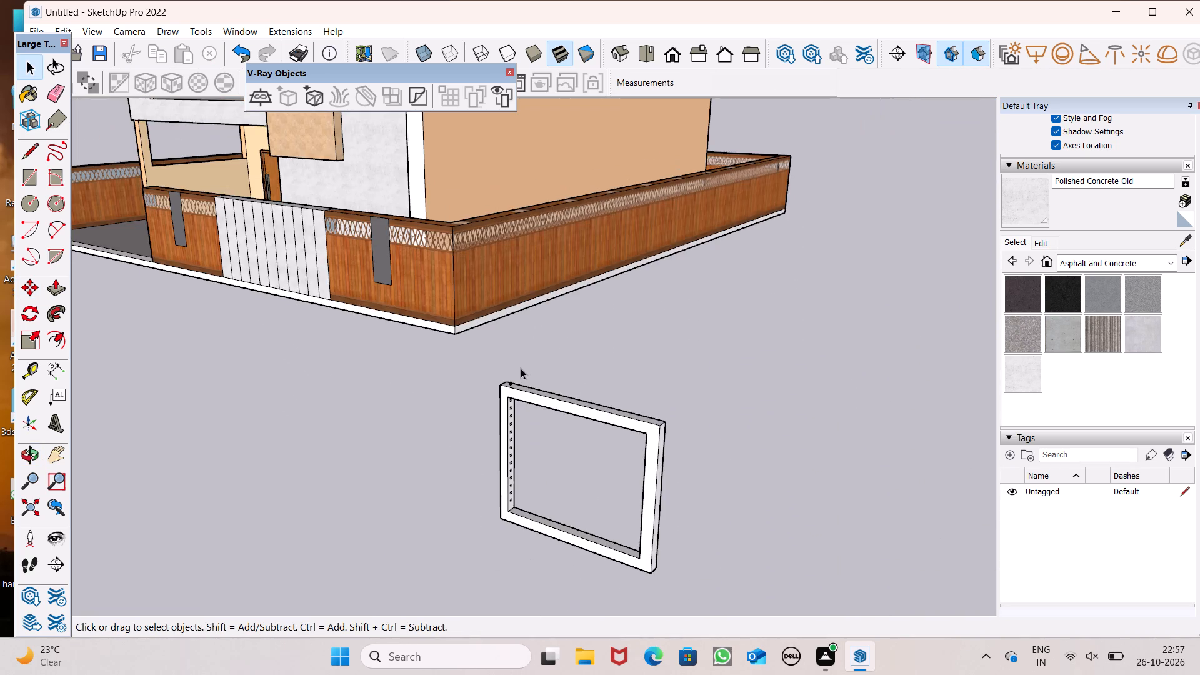
pyautogui.scroll(6, 521, 369)
pyautogui.scroll(-4, 502, 409)
pyautogui.scroll(6, 484, 455)
pyautogui.scroll(-6, 475, 480)
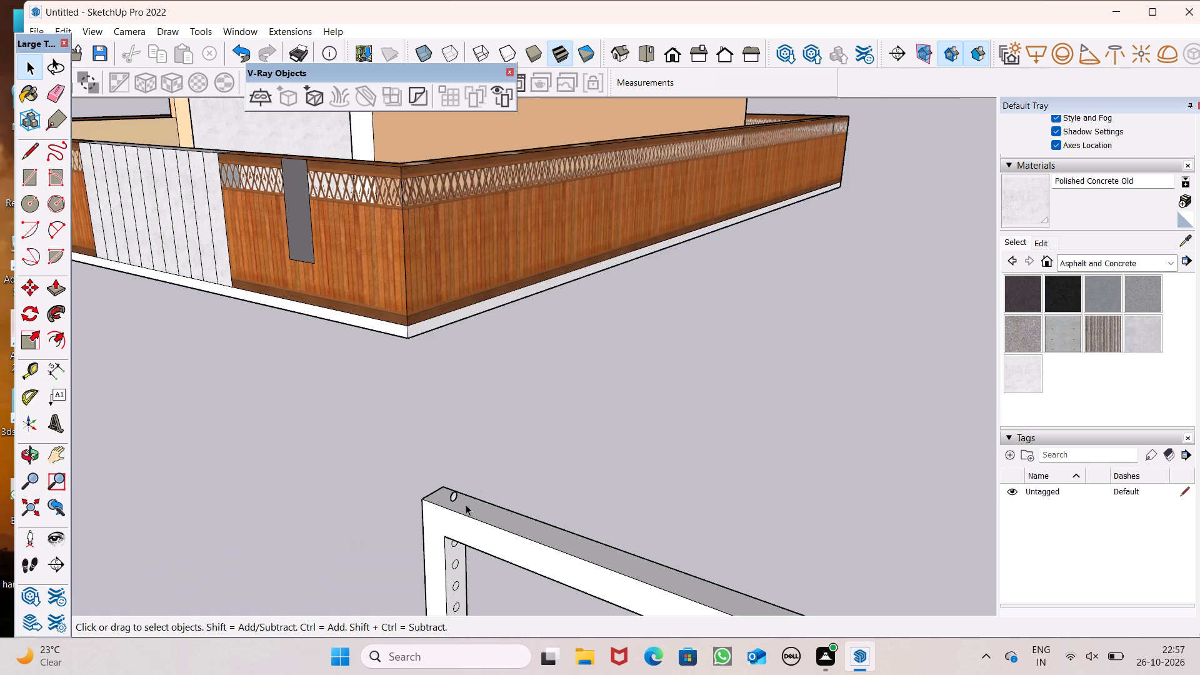
pyautogui.scroll(15, 463, 511)
pyautogui.doubleClick(447, 476)
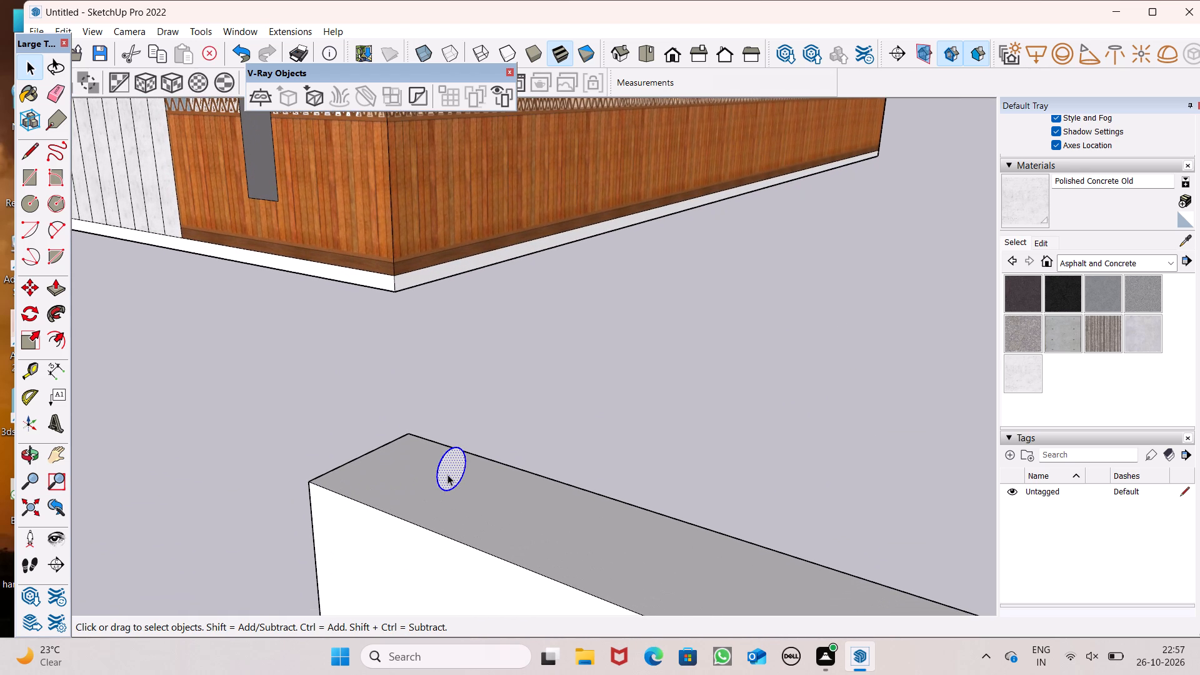
pyautogui.press('Delete')
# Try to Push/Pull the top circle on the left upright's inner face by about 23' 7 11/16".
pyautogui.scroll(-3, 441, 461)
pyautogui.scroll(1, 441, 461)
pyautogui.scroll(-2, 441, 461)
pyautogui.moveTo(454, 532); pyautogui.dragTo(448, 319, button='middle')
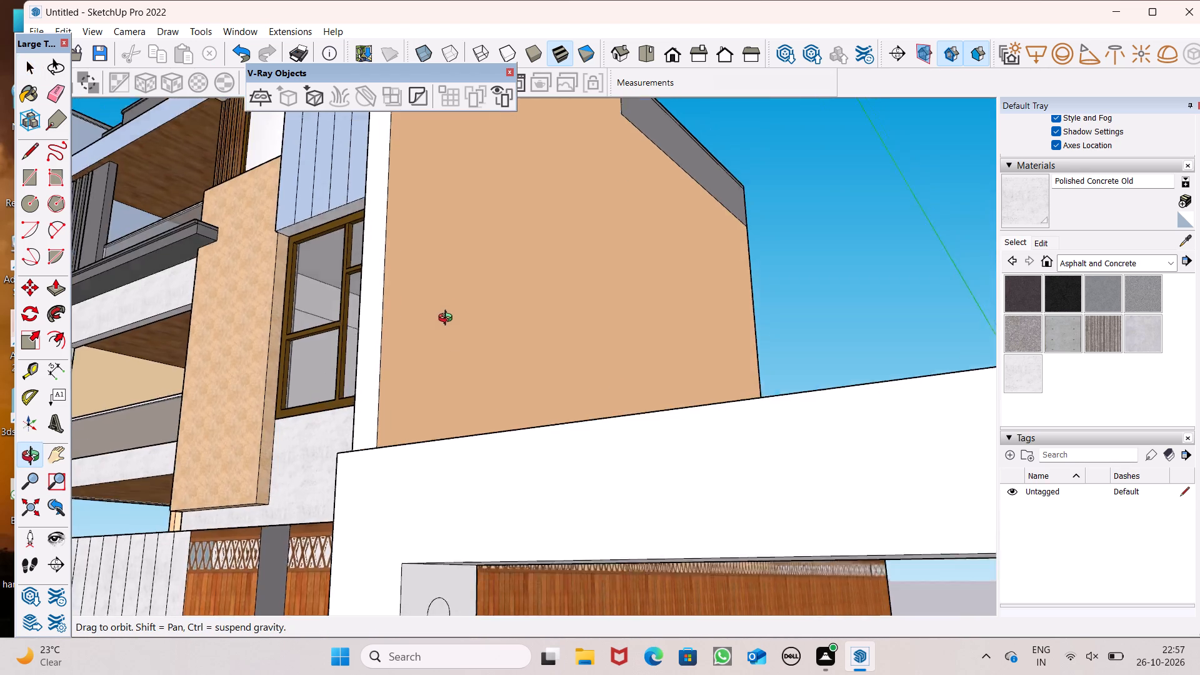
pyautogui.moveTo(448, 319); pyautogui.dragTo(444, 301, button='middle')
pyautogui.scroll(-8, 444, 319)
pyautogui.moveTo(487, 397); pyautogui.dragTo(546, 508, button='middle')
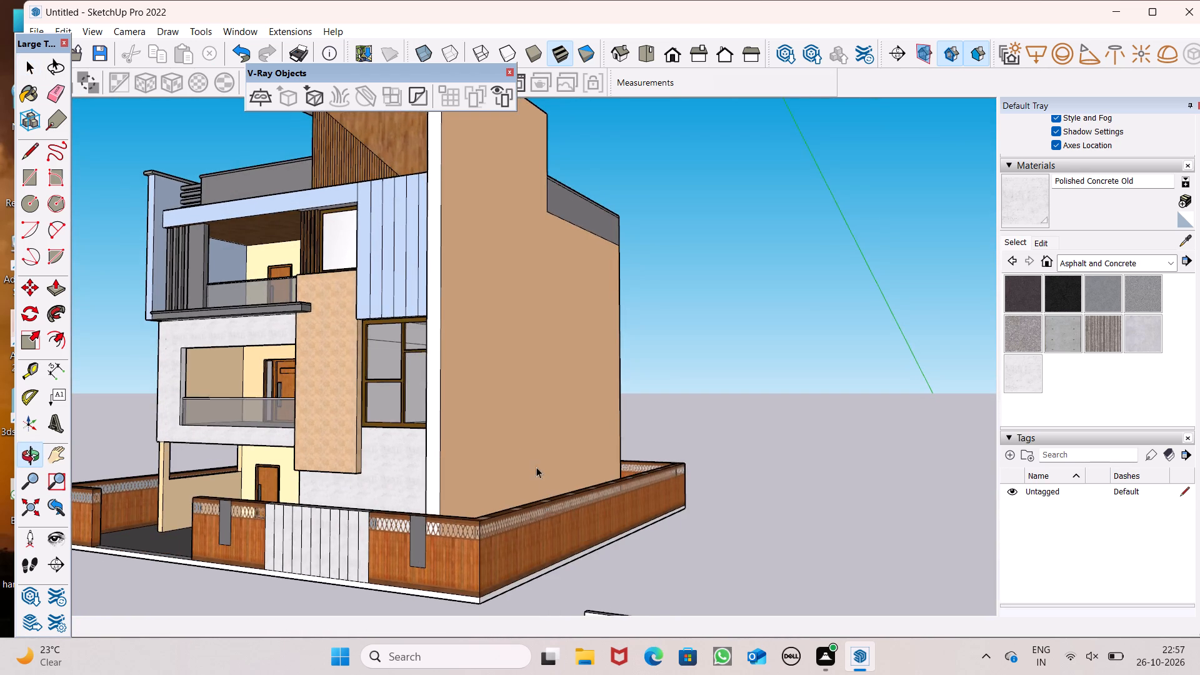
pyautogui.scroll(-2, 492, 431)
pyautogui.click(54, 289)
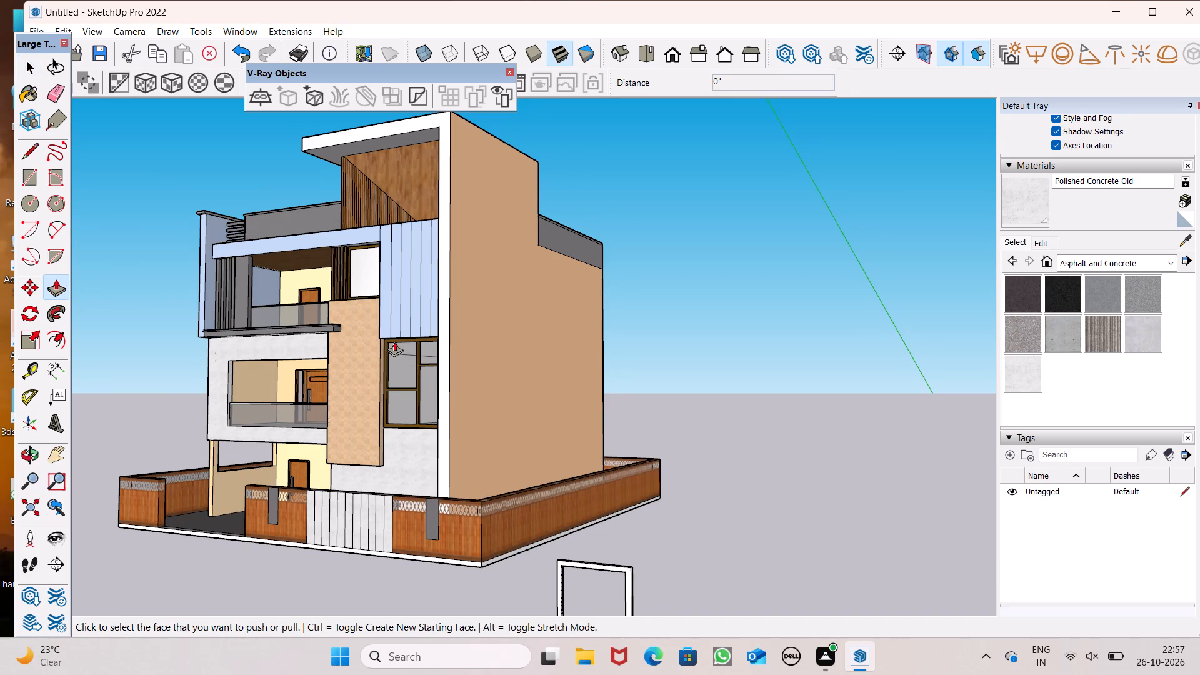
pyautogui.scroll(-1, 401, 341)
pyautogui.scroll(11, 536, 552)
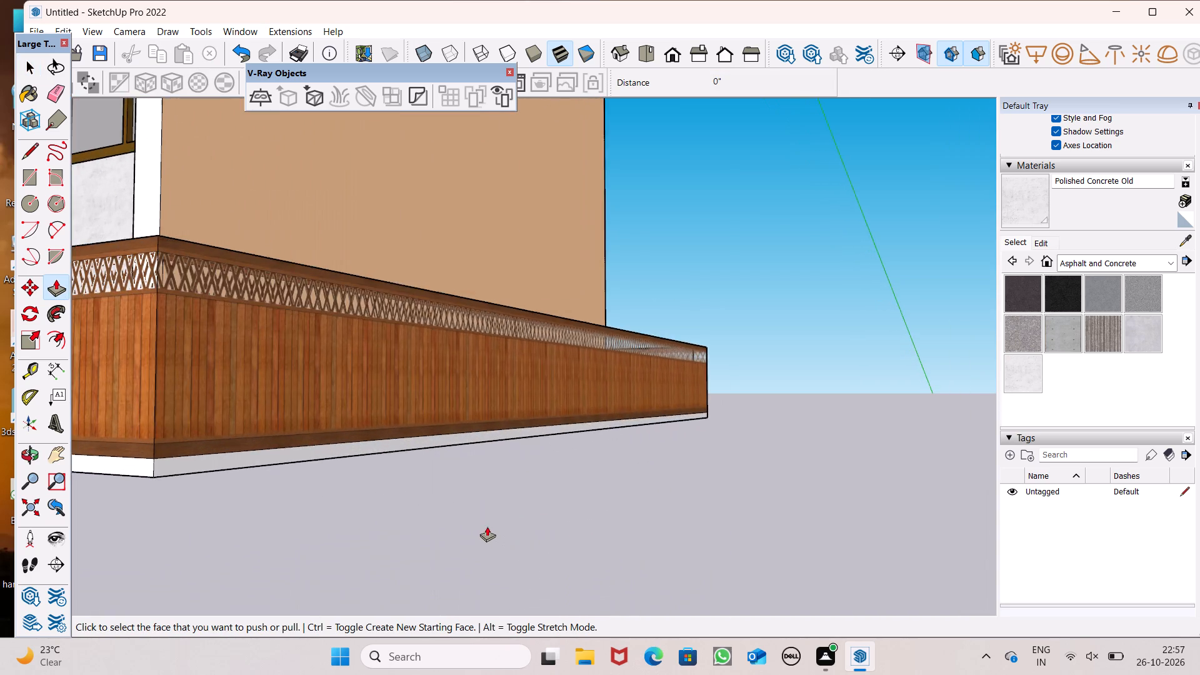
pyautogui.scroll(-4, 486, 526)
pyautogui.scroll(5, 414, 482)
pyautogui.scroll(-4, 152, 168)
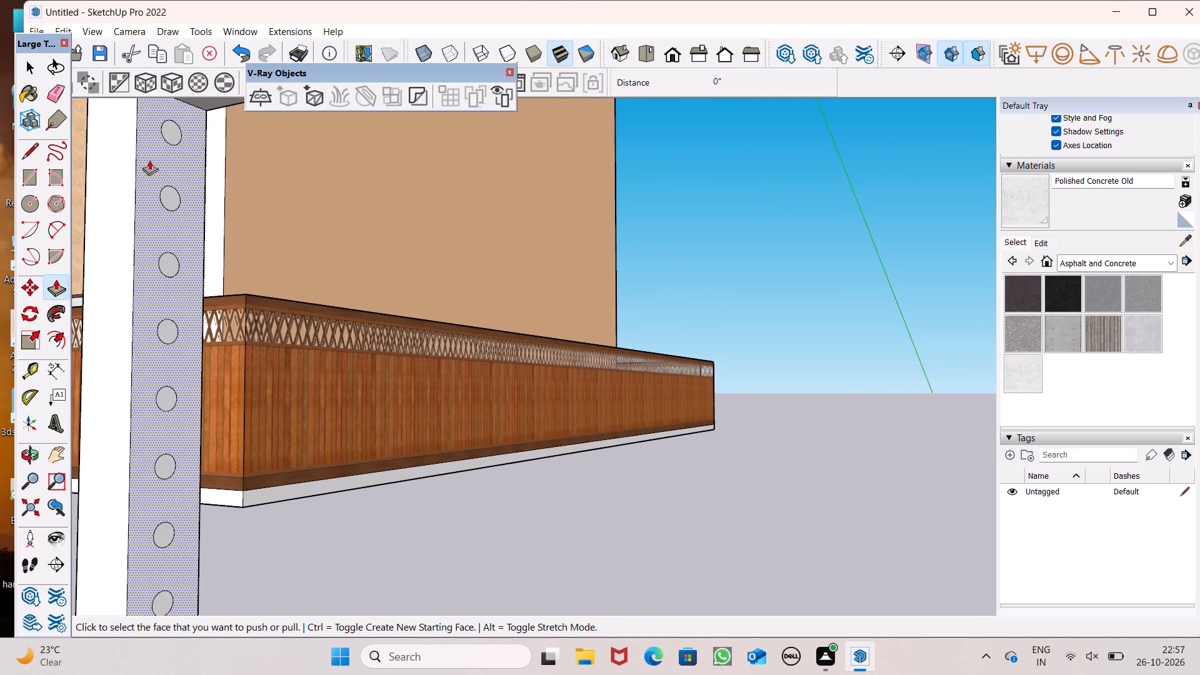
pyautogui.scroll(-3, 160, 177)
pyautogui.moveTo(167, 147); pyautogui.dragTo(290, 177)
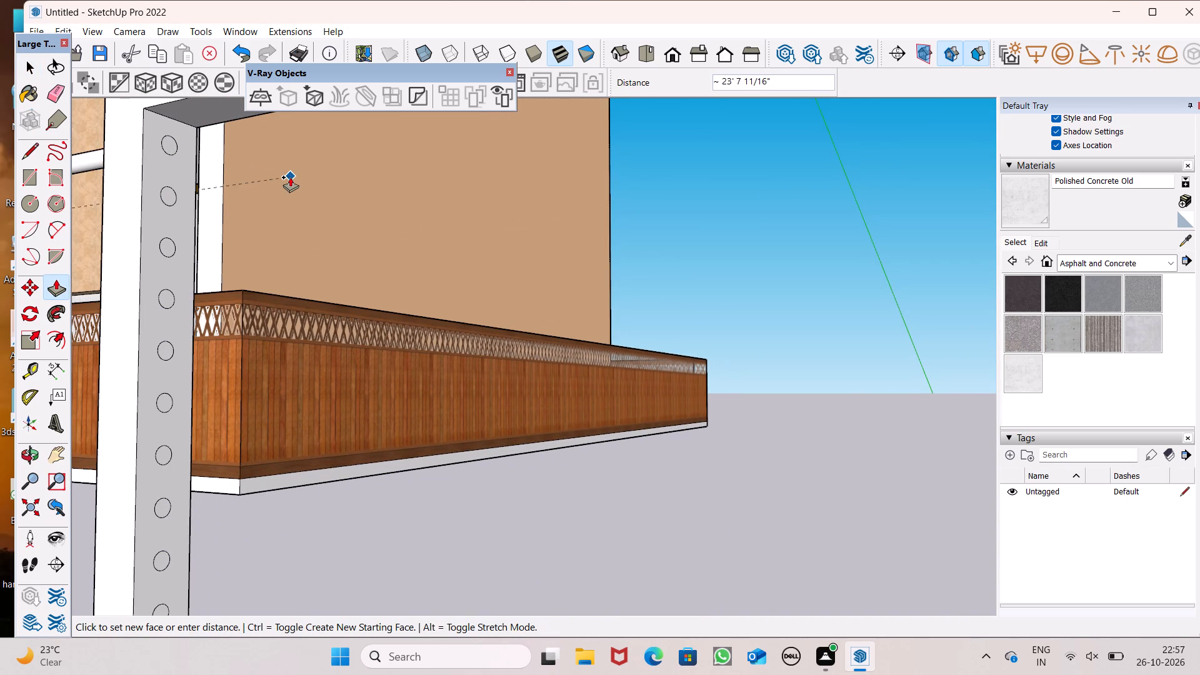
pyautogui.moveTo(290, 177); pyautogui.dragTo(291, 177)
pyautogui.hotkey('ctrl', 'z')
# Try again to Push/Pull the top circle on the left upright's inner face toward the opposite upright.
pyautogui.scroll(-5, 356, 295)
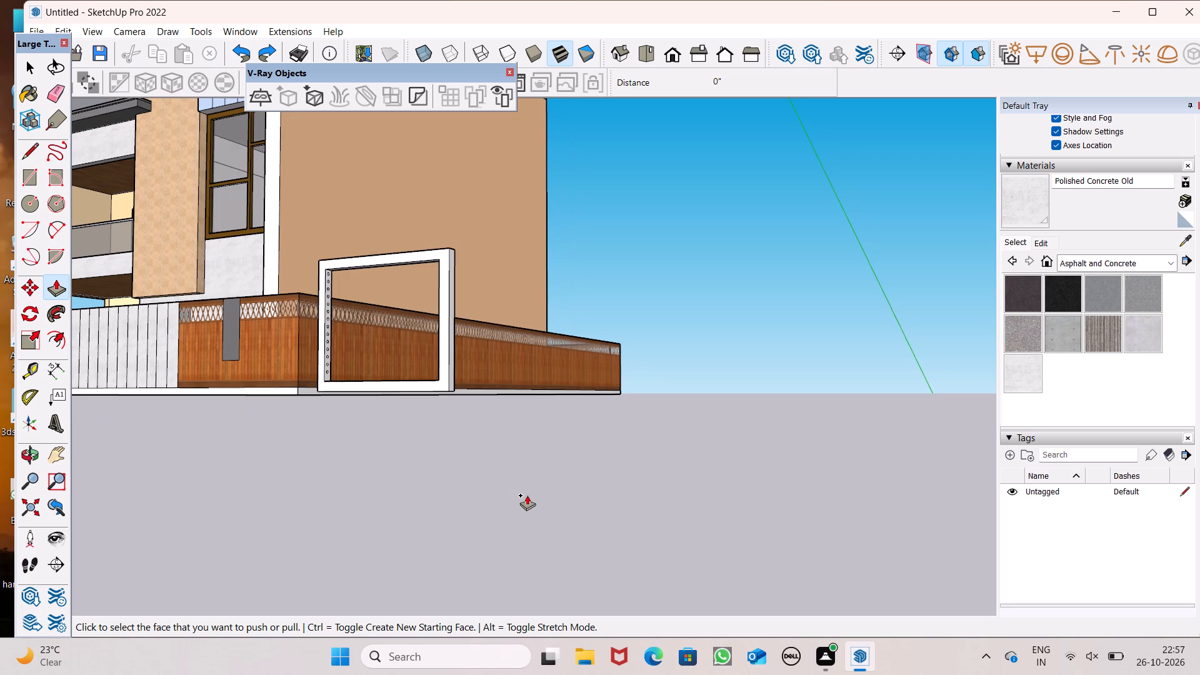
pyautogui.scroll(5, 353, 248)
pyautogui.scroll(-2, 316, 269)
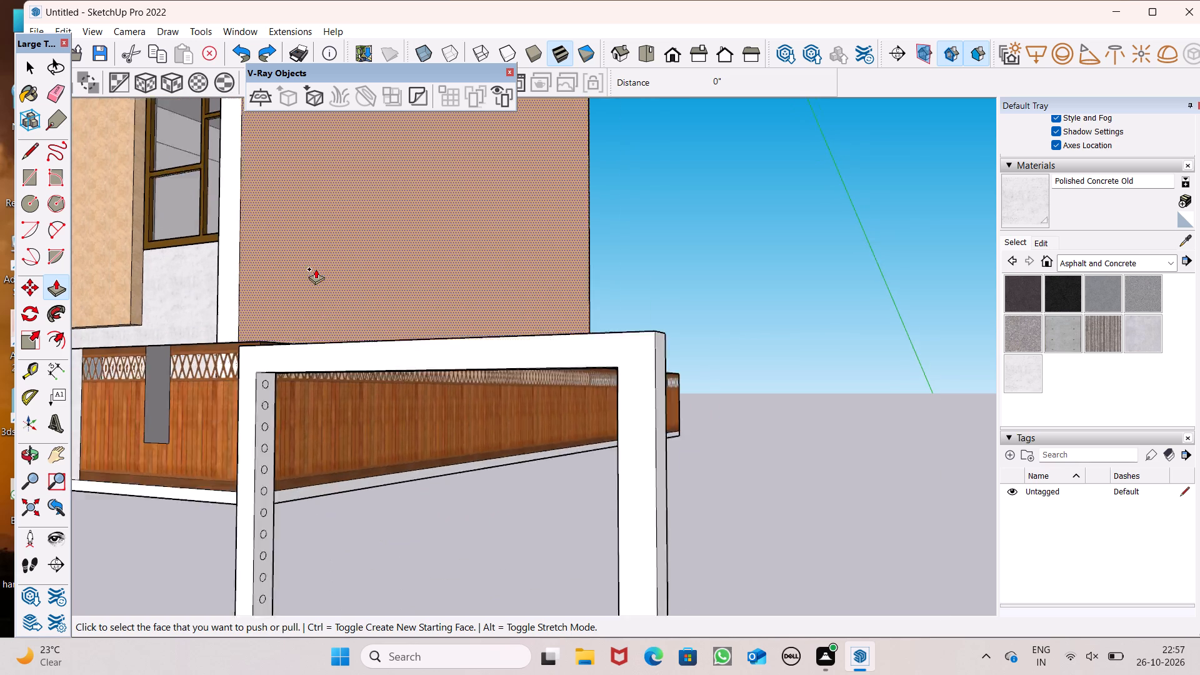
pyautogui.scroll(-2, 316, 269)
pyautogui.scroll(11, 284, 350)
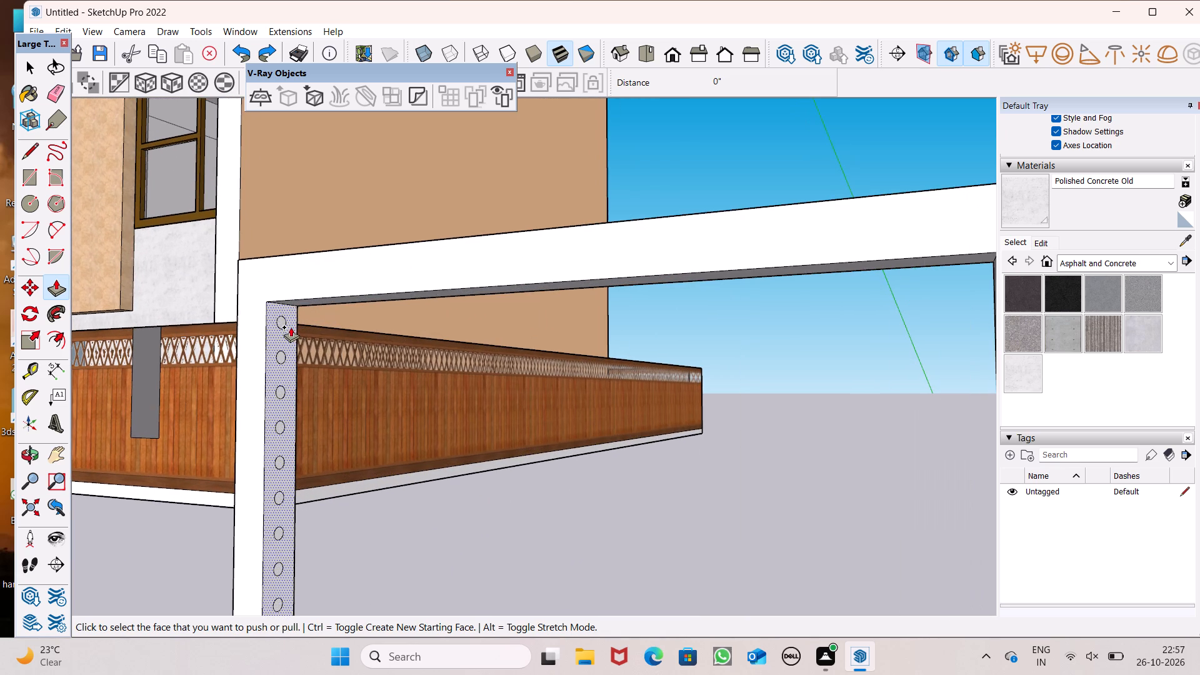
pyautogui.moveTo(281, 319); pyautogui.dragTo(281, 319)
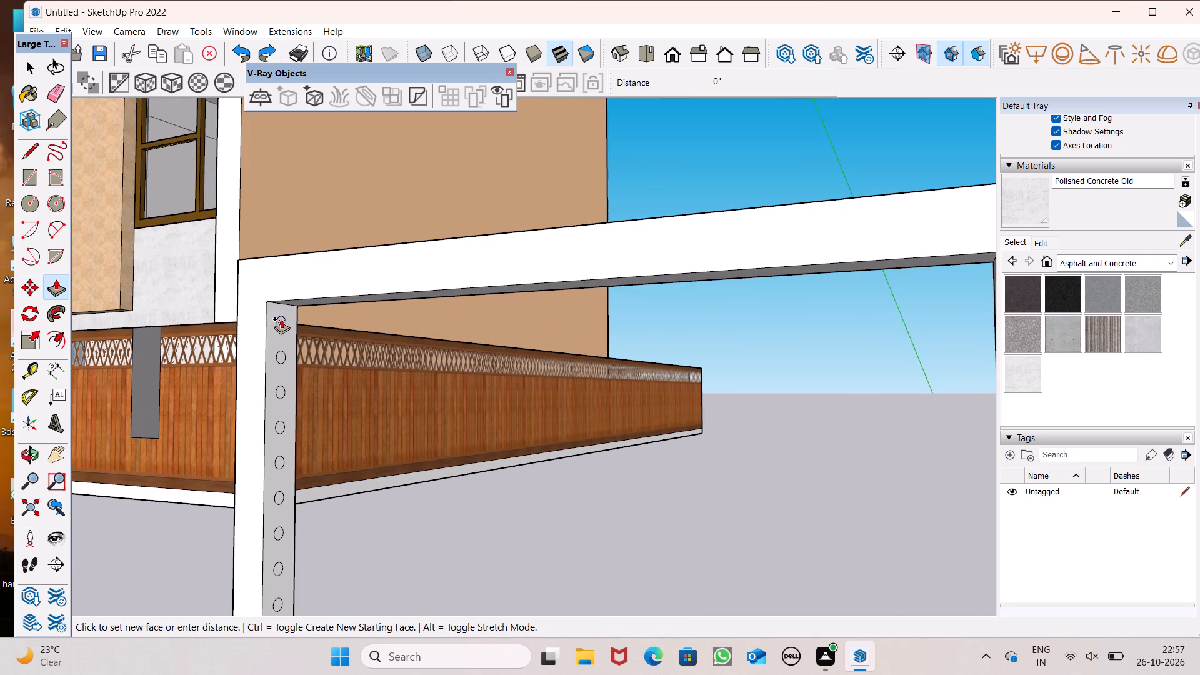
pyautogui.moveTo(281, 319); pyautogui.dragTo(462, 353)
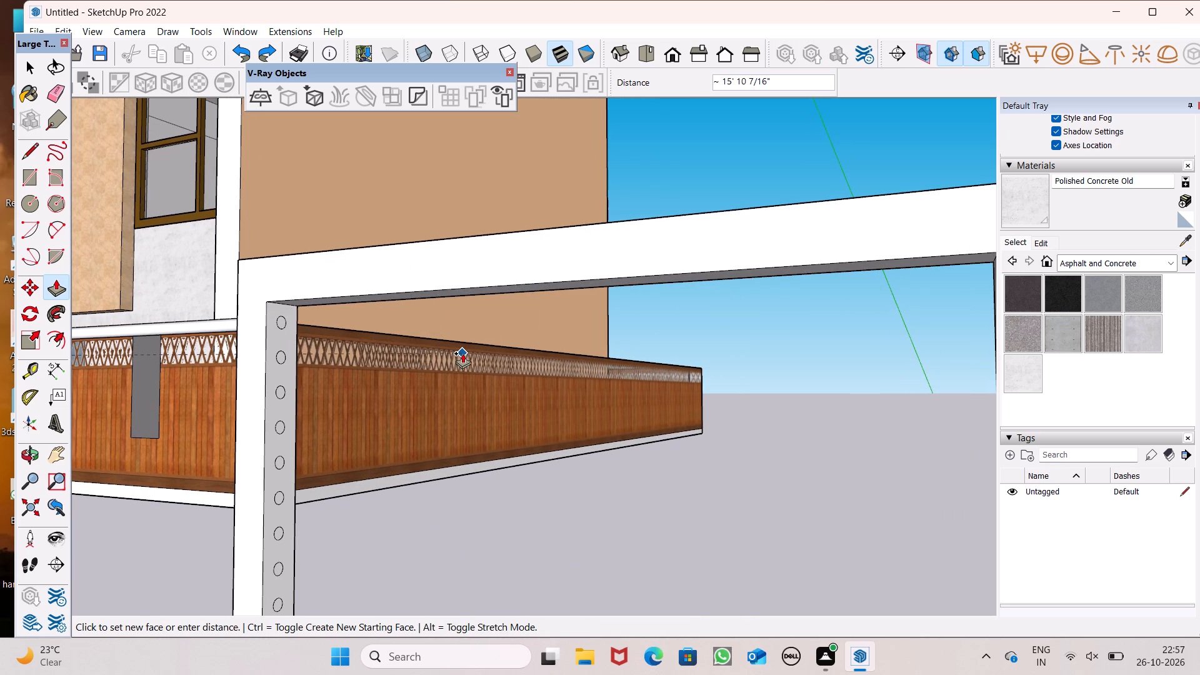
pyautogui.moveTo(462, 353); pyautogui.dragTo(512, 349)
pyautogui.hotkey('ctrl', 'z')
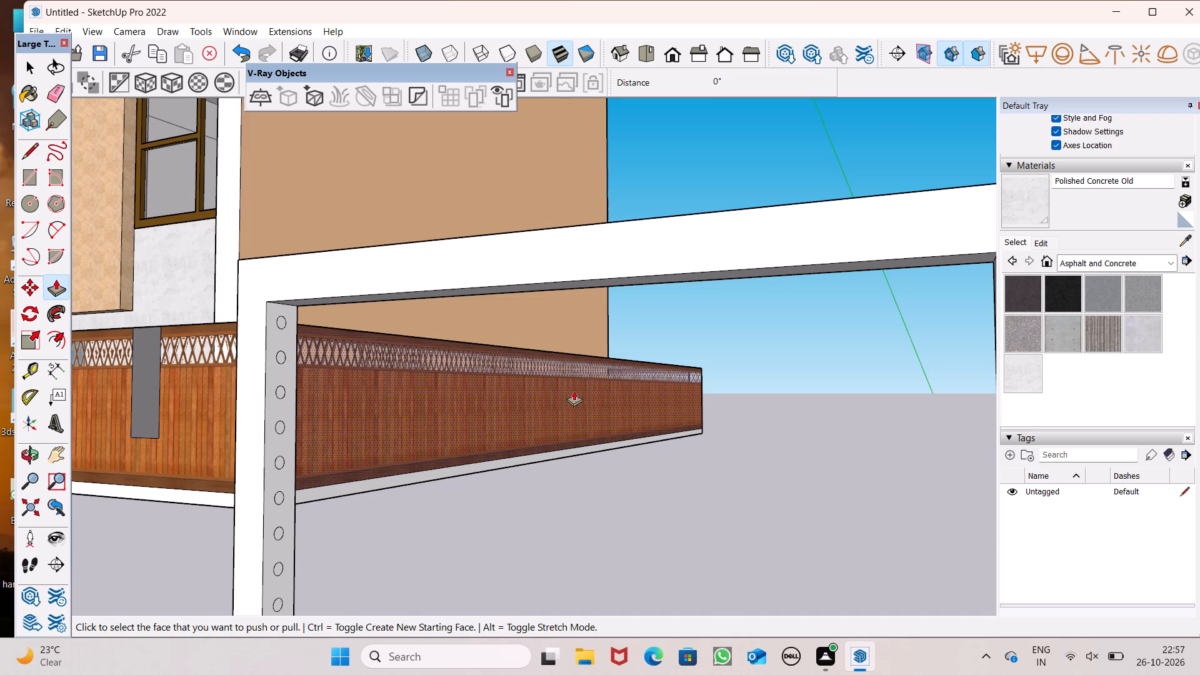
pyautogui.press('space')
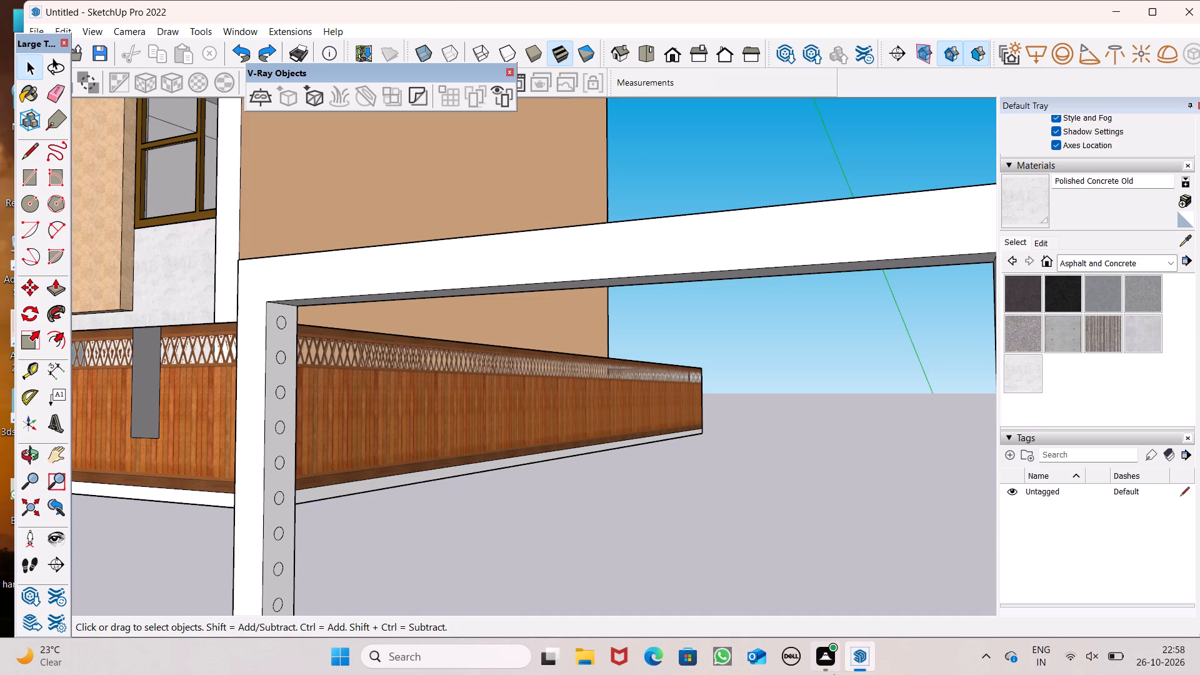
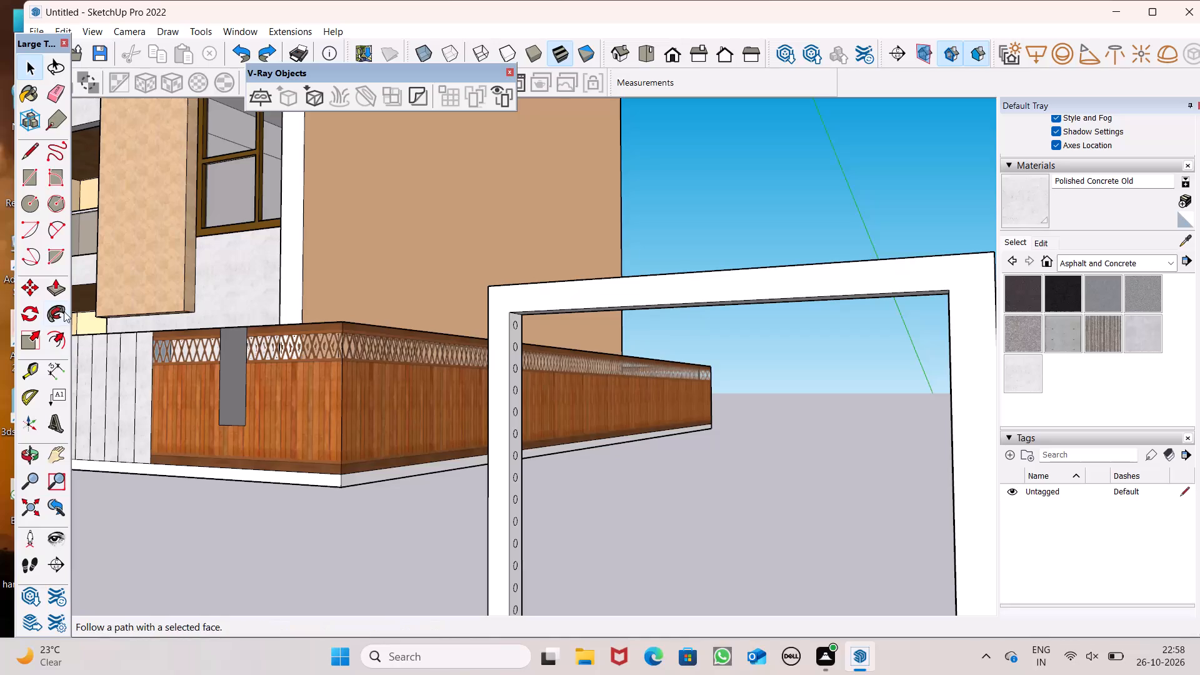
# Push/Pull the top two circles on the frame's inner side face into bars about 3' 3" and 4' 8 1/2" long.
pyautogui.click(57, 290)
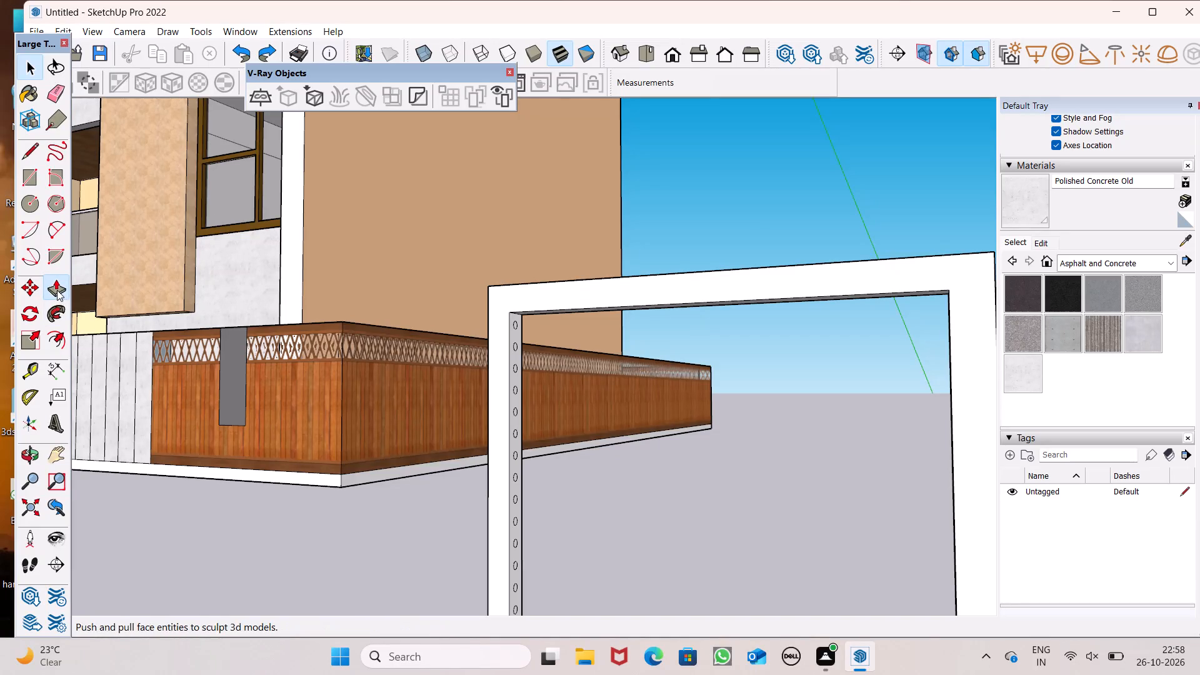
pyautogui.scroll(6, 514, 354)
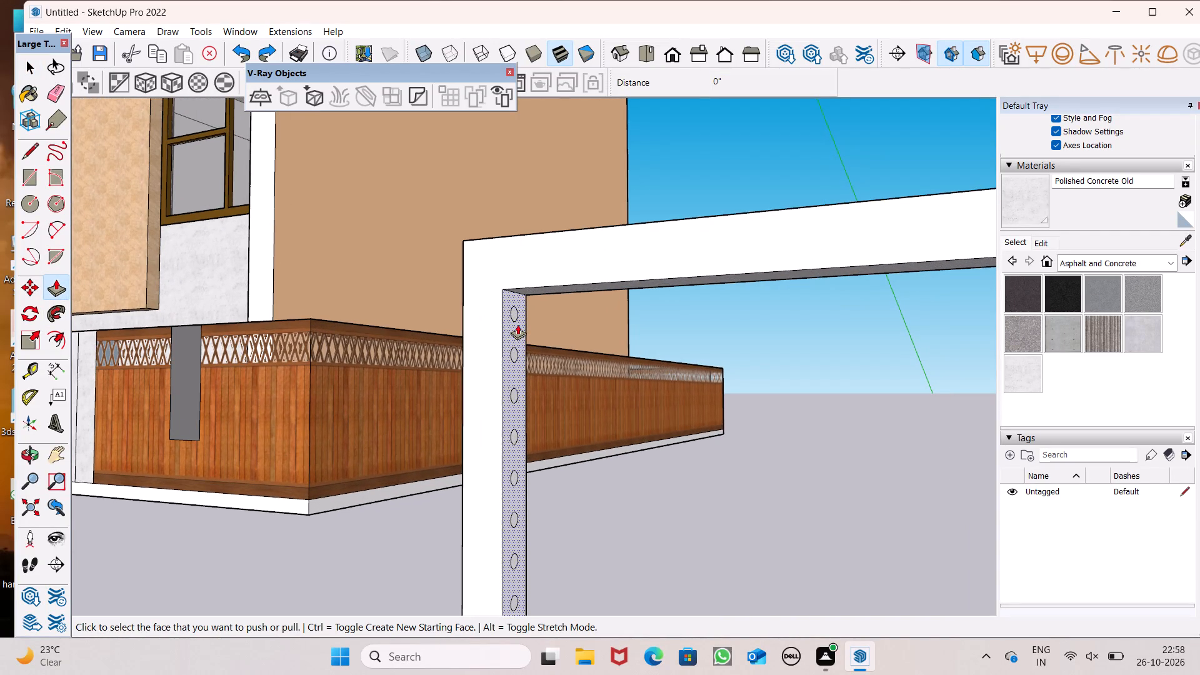
pyautogui.moveTo(515, 317); pyautogui.dragTo(739, 329)
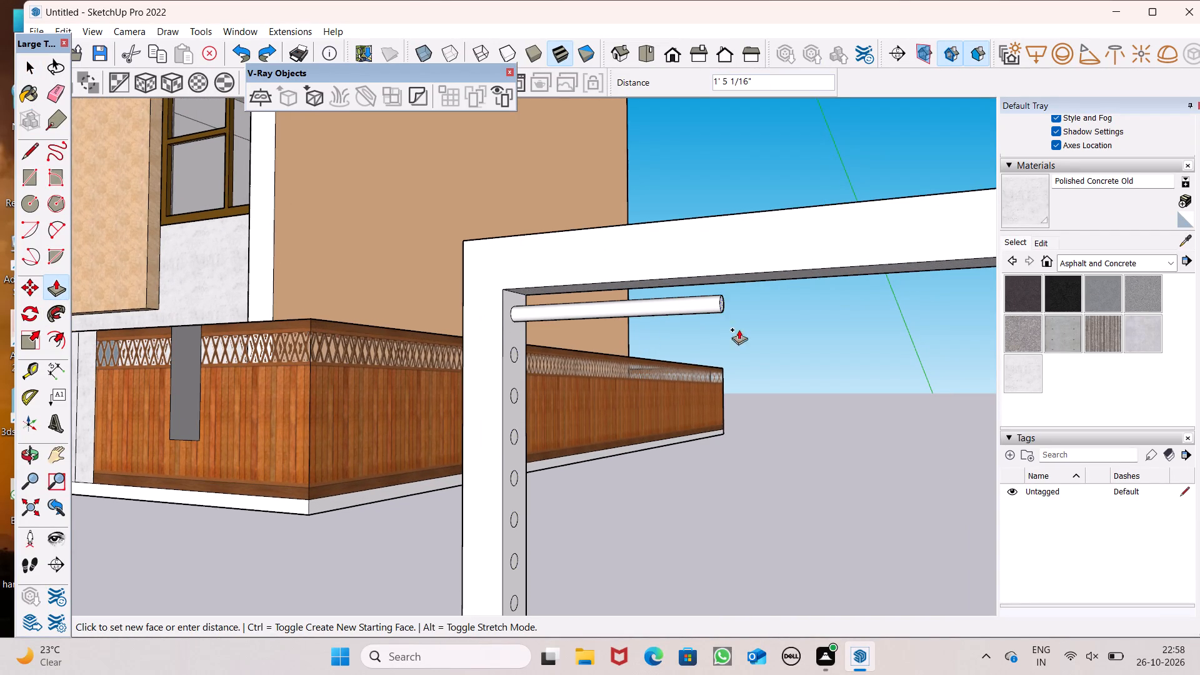
pyautogui.moveTo(739, 329); pyautogui.dragTo(1024, 311)
pyautogui.scroll(-13, 474, 288)
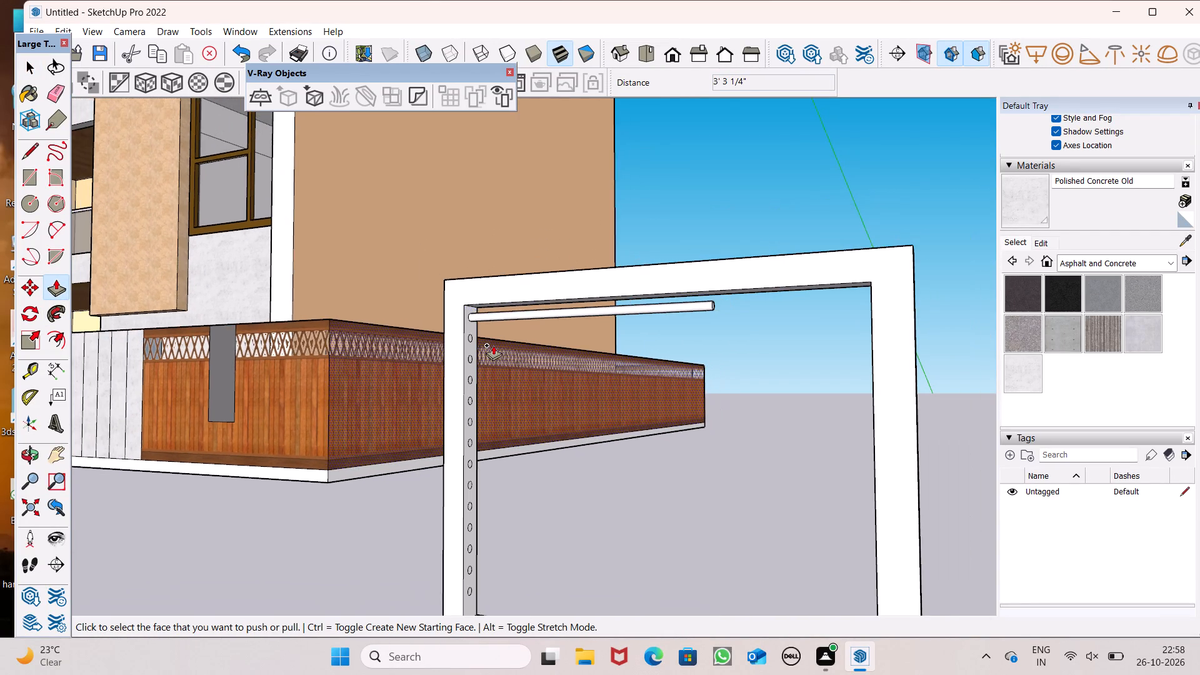
pyautogui.scroll(3, 493, 345)
pyautogui.scroll(-4, 453, 341)
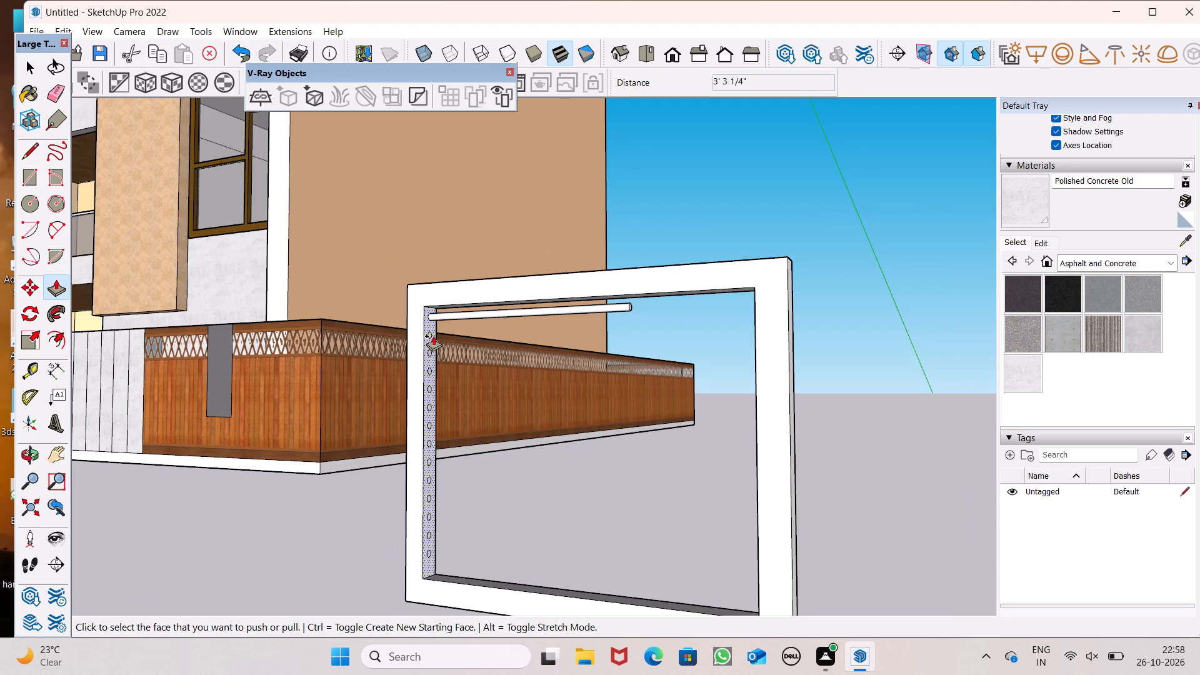
pyautogui.moveTo(431, 334); pyautogui.dragTo(637, 348)
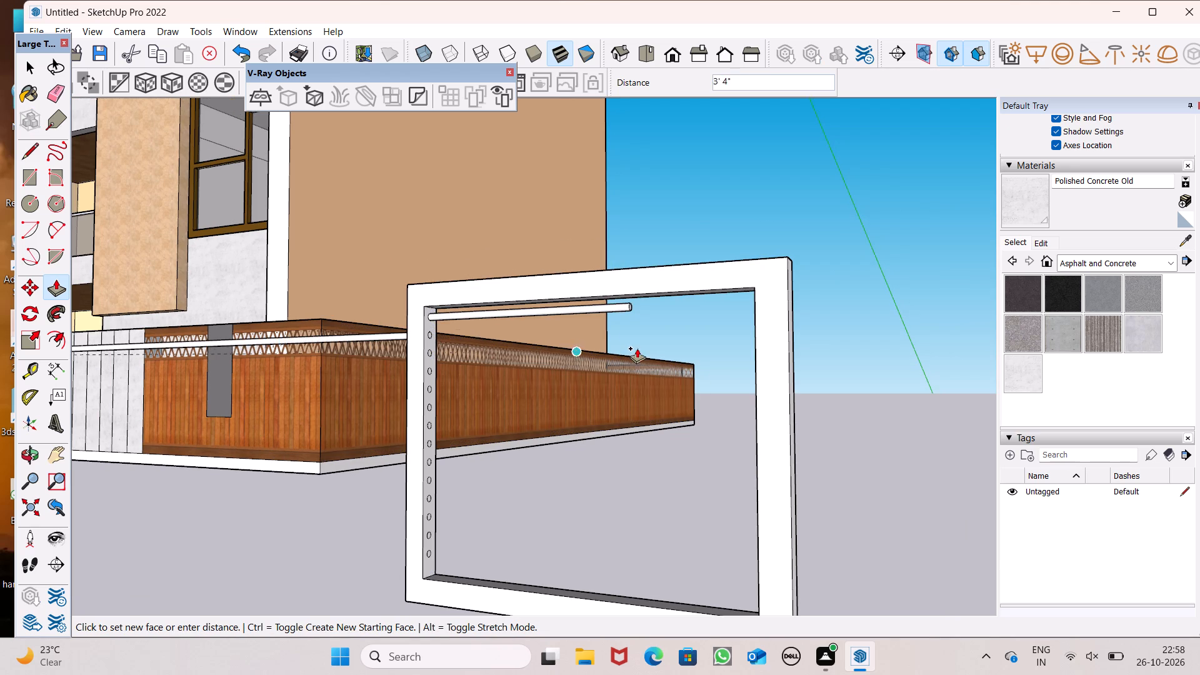
pyautogui.moveTo(637, 348); pyautogui.dragTo(737, 337)
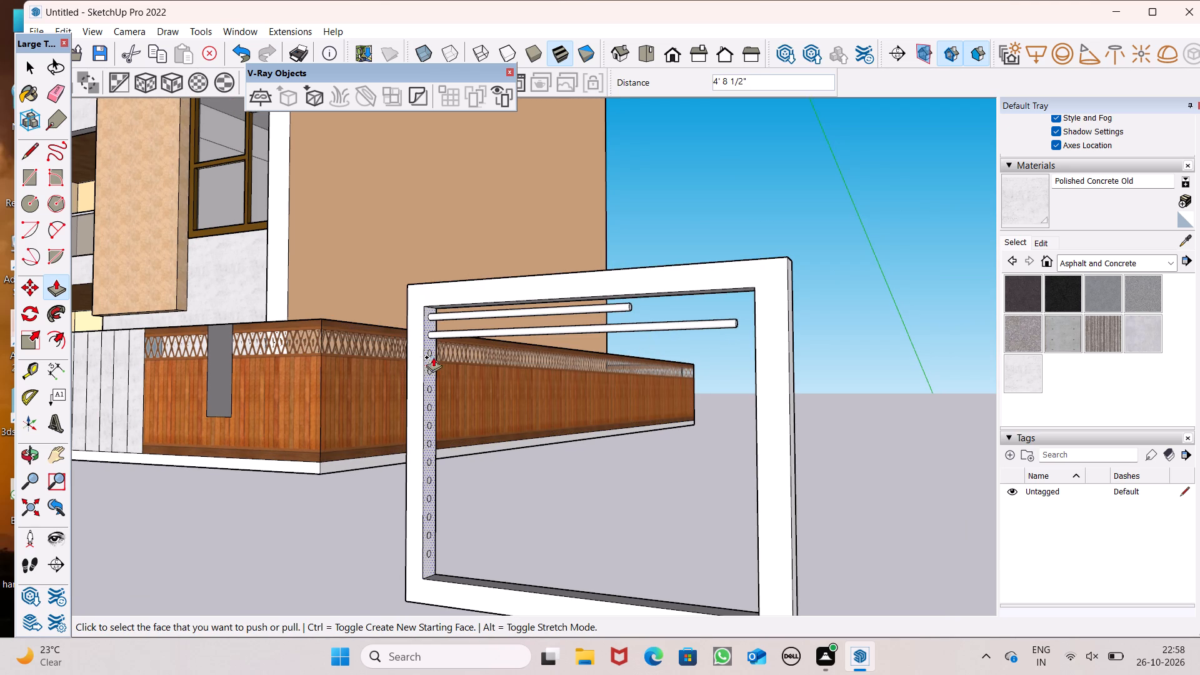
# Extrude the third, fourth and fifth circles from the top across the frame opening by about 4' 9", 4' 7" and 4' 2".
pyautogui.moveTo(430, 352); pyautogui.dragTo(492, 352)
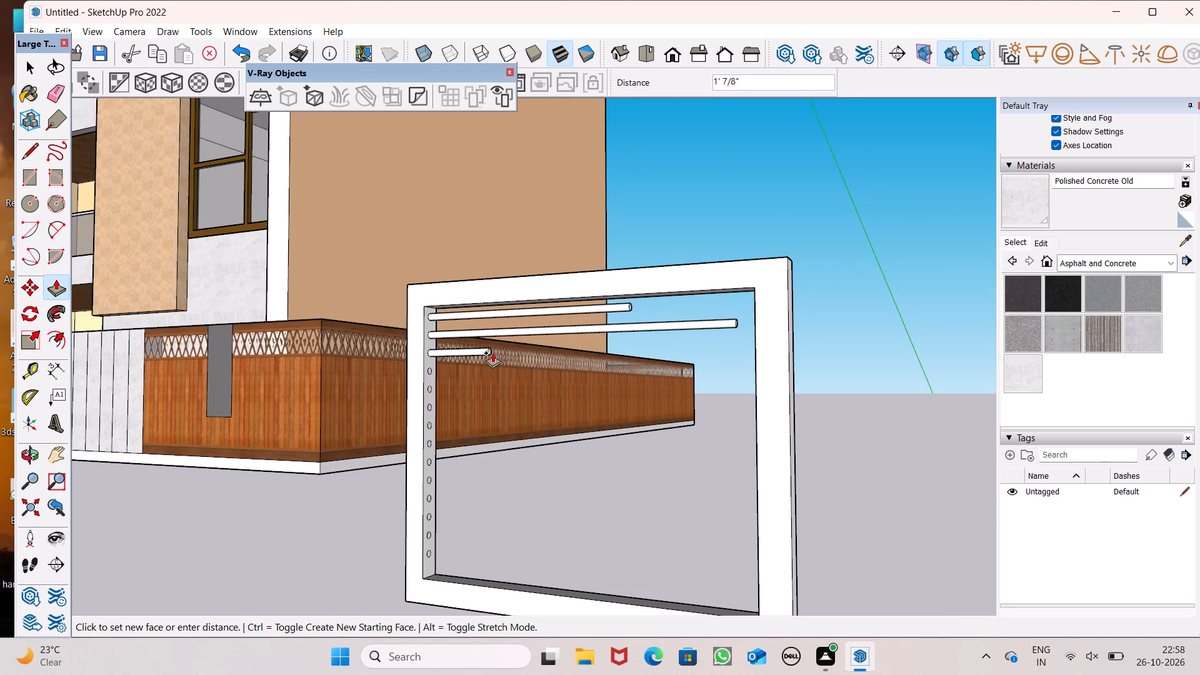
pyautogui.moveTo(492, 352); pyautogui.dragTo(742, 356)
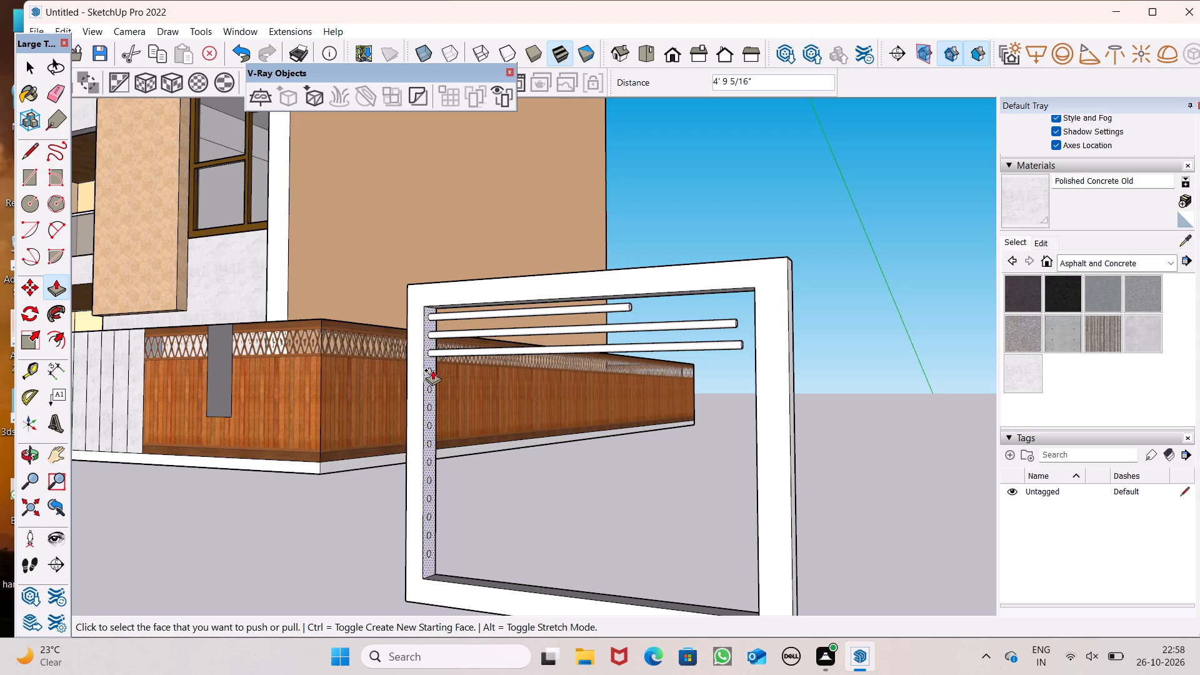
pyautogui.moveTo(429, 369); pyautogui.dragTo(682, 377)
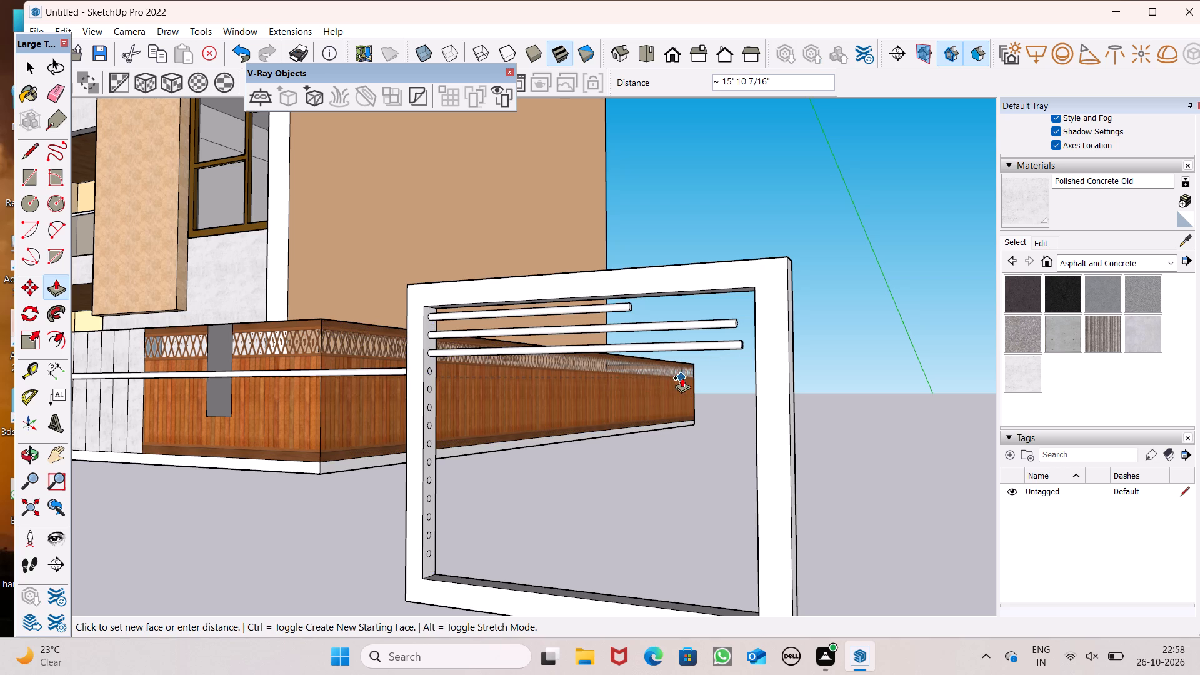
pyautogui.moveTo(682, 377); pyautogui.dragTo(729, 362)
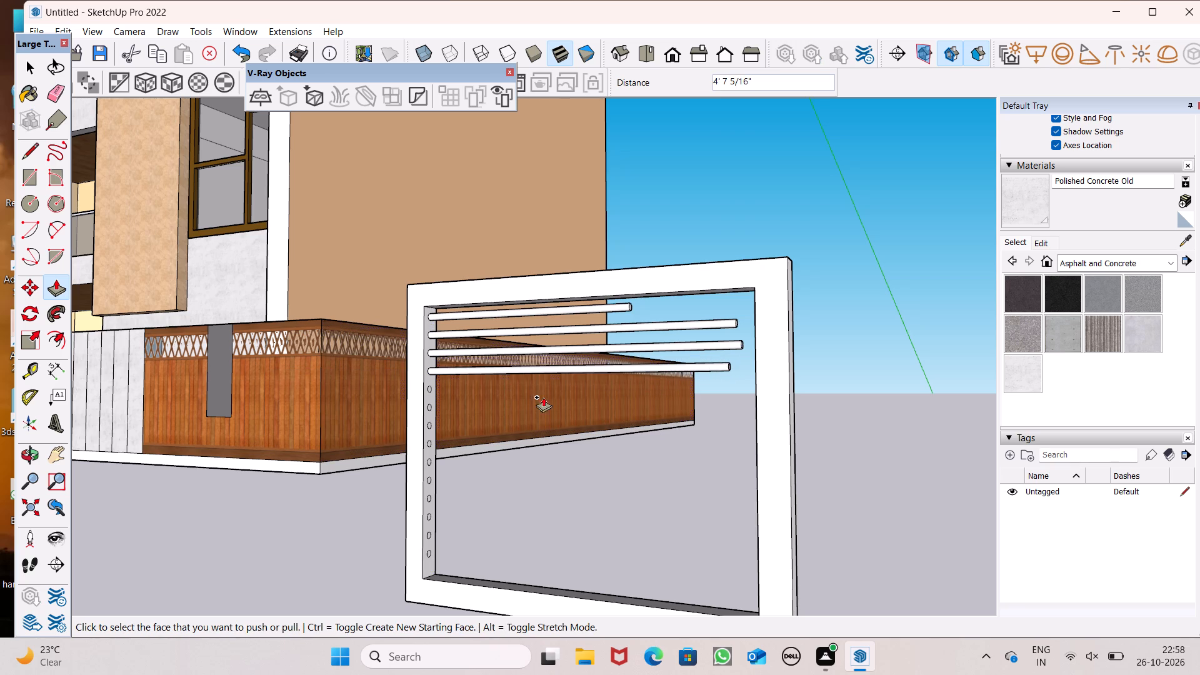
pyautogui.scroll(7, 437, 386)
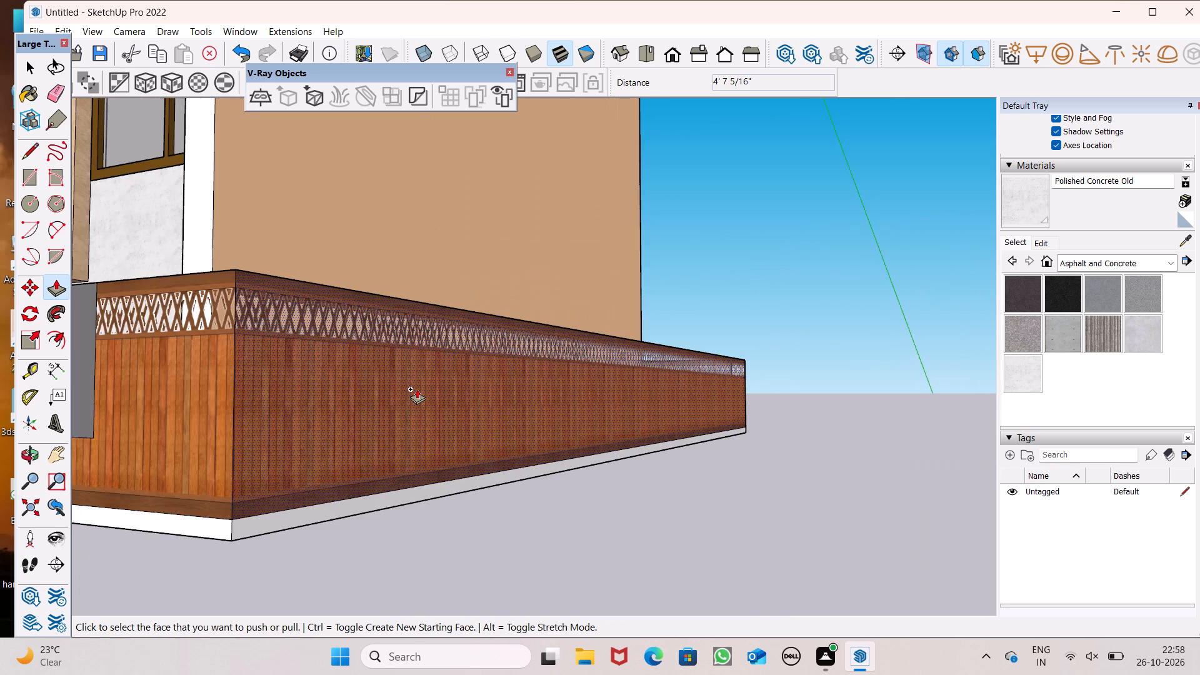
pyautogui.scroll(-3, 417, 389)
pyautogui.moveTo(397, 399); pyautogui.dragTo(583, 413)
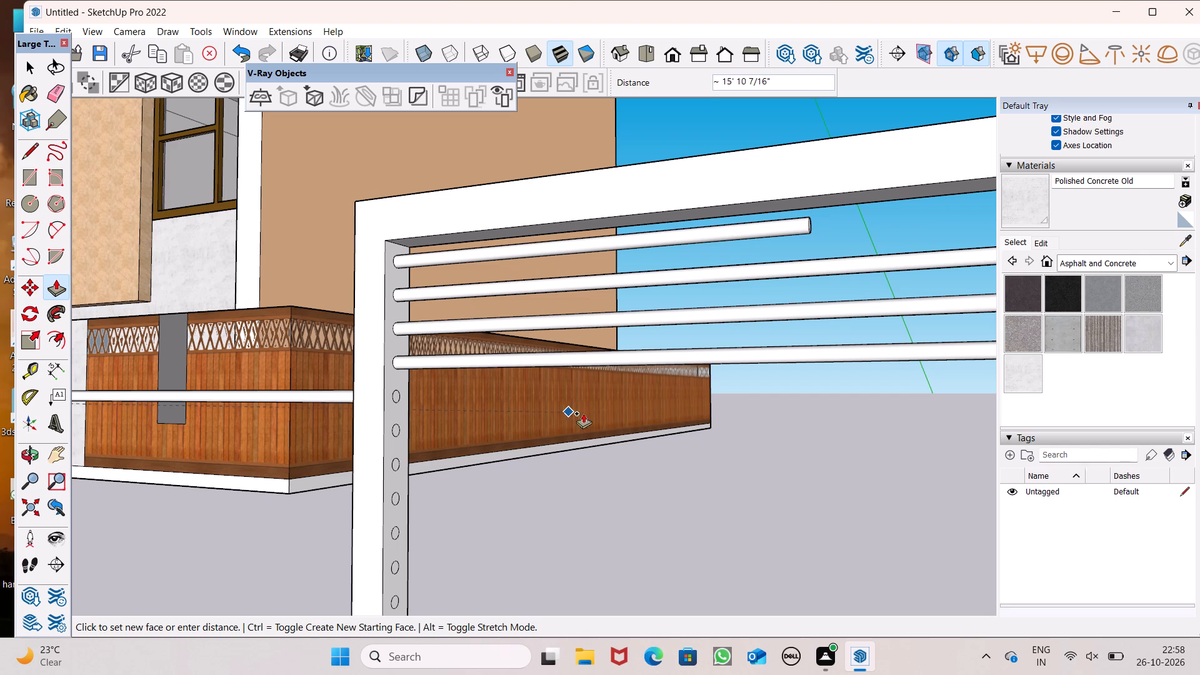
pyautogui.moveTo(583, 413); pyautogui.dragTo(973, 401)
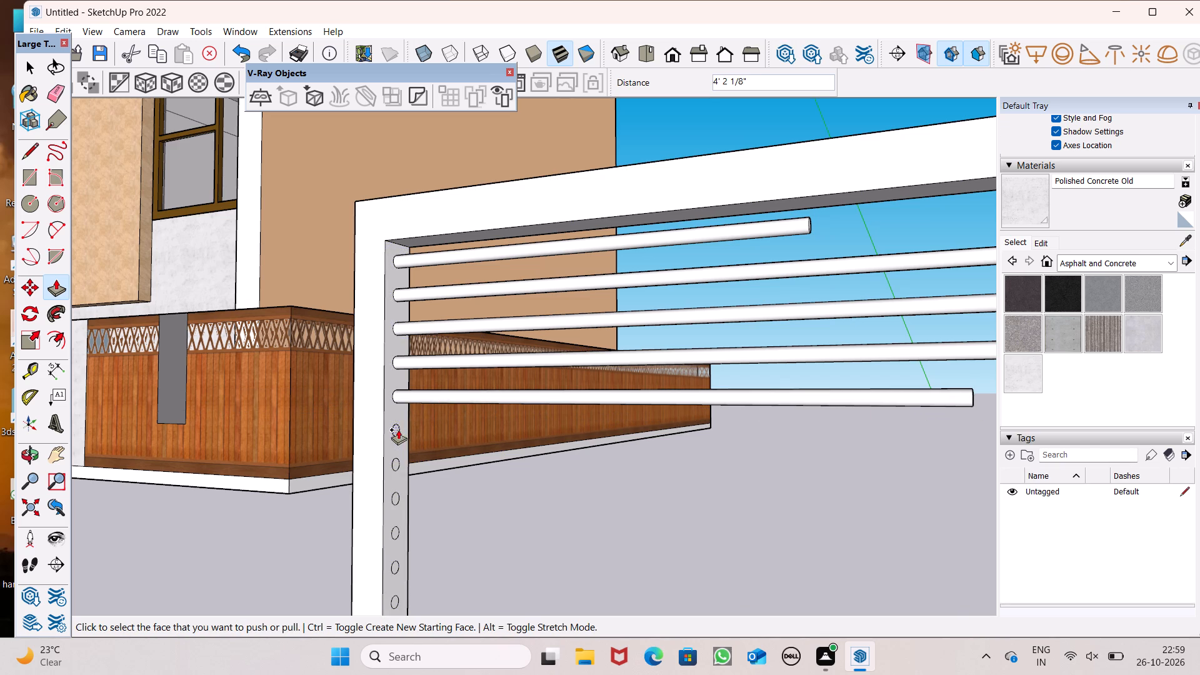
# Extrude the sixth circle into a bar about 4' 8" long, ending short of the frame's opposite post.
pyautogui.moveTo(397, 429); pyautogui.dragTo(1043, 456)
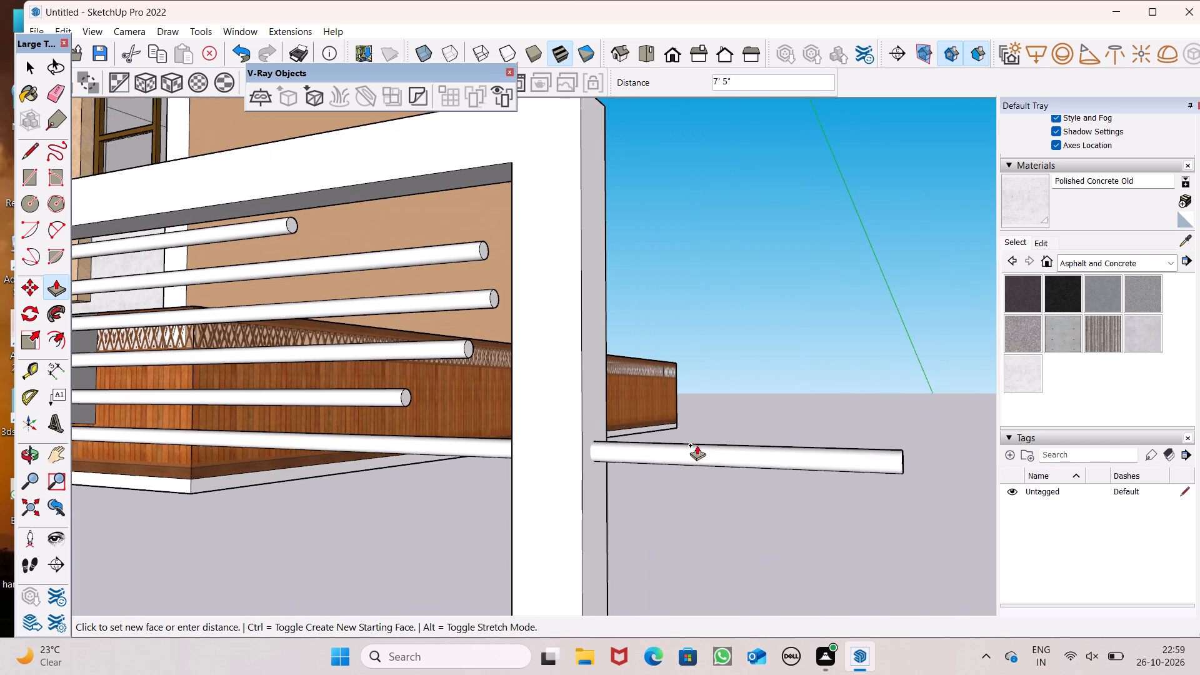
pyautogui.hotkey('ctrl', 'z')
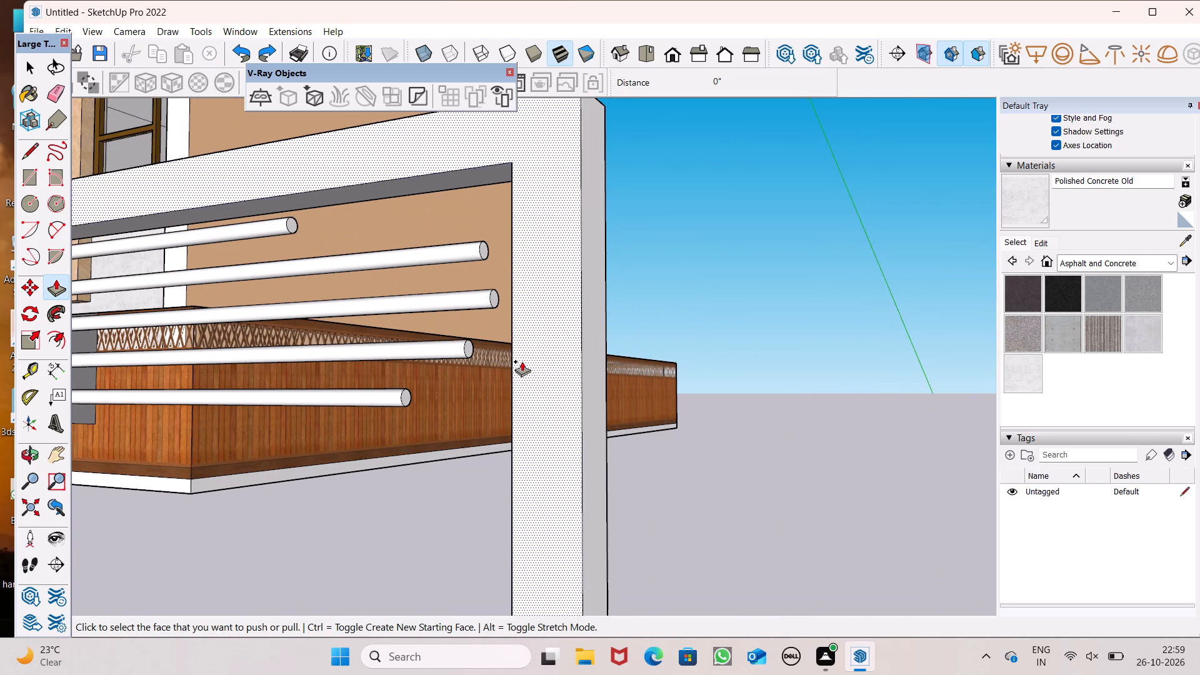
pyautogui.scroll(-6, 518, 387)
pyautogui.scroll(1, 151, 420)
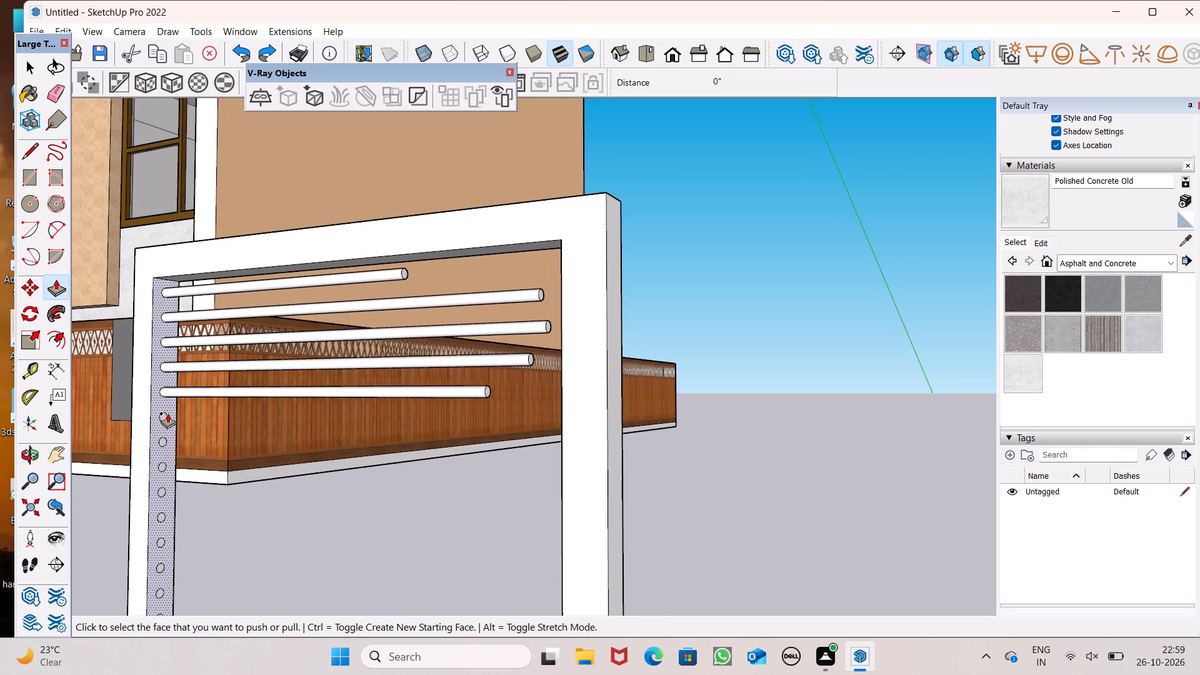
pyautogui.moveTo(164, 417); pyautogui.dragTo(340, 423)
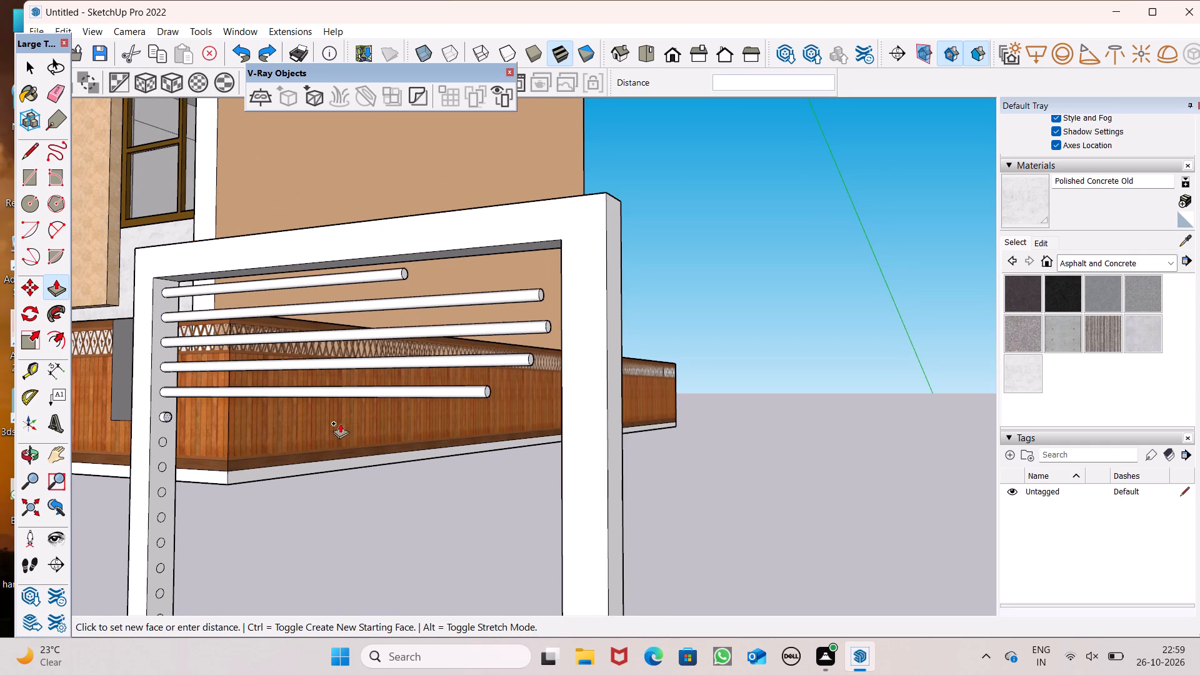
pyautogui.moveTo(340, 423); pyautogui.dragTo(539, 397)
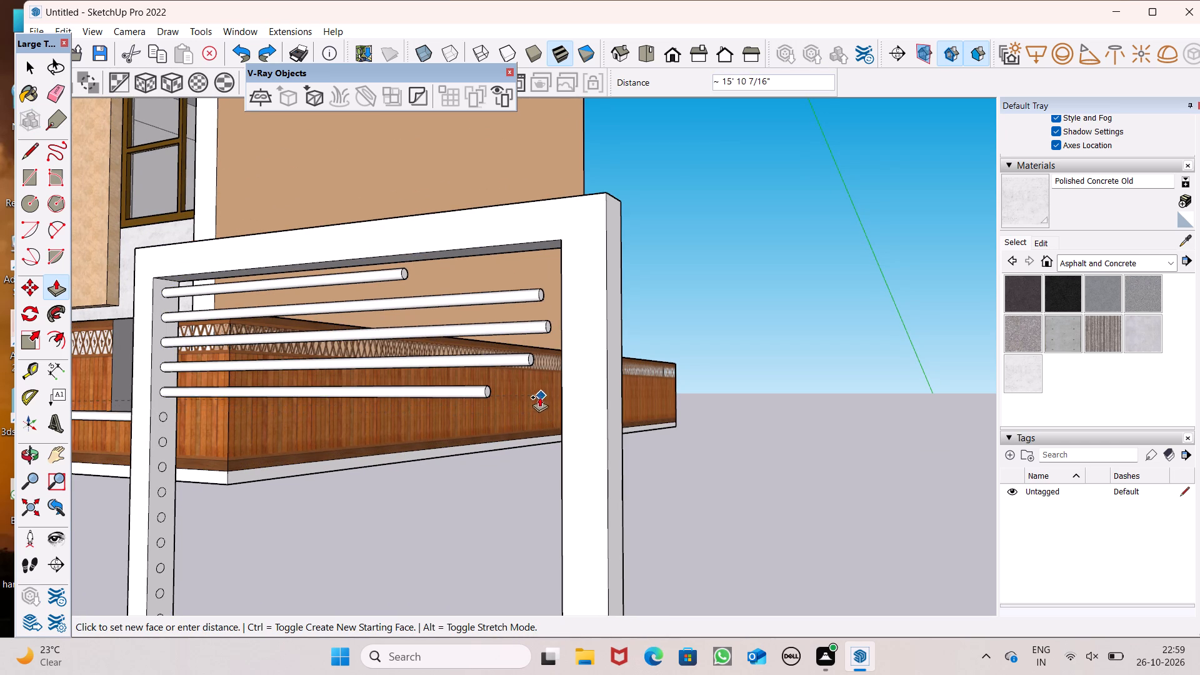
pyautogui.moveTo(539, 397); pyautogui.dragTo(536, 434)
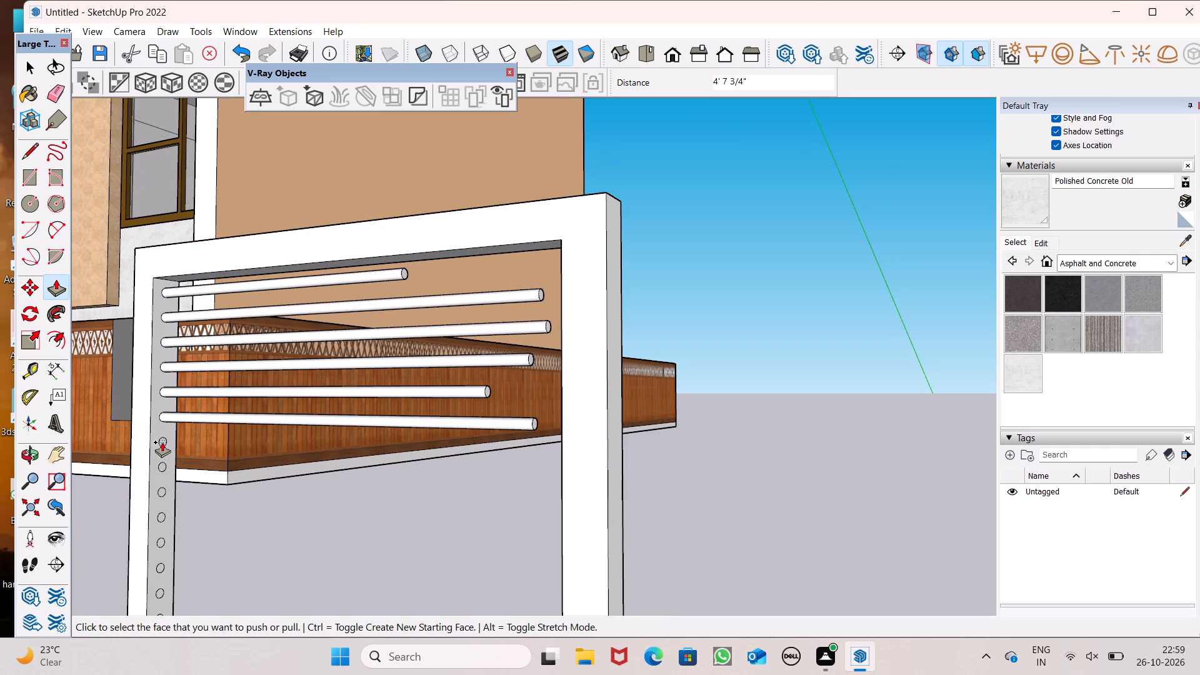
# Extrude the seventh, eighth and ninth circles across the frame opening by about 4' 9", 4' 9" and 4' 10".
pyautogui.moveTo(162, 442); pyautogui.dragTo(547, 452)
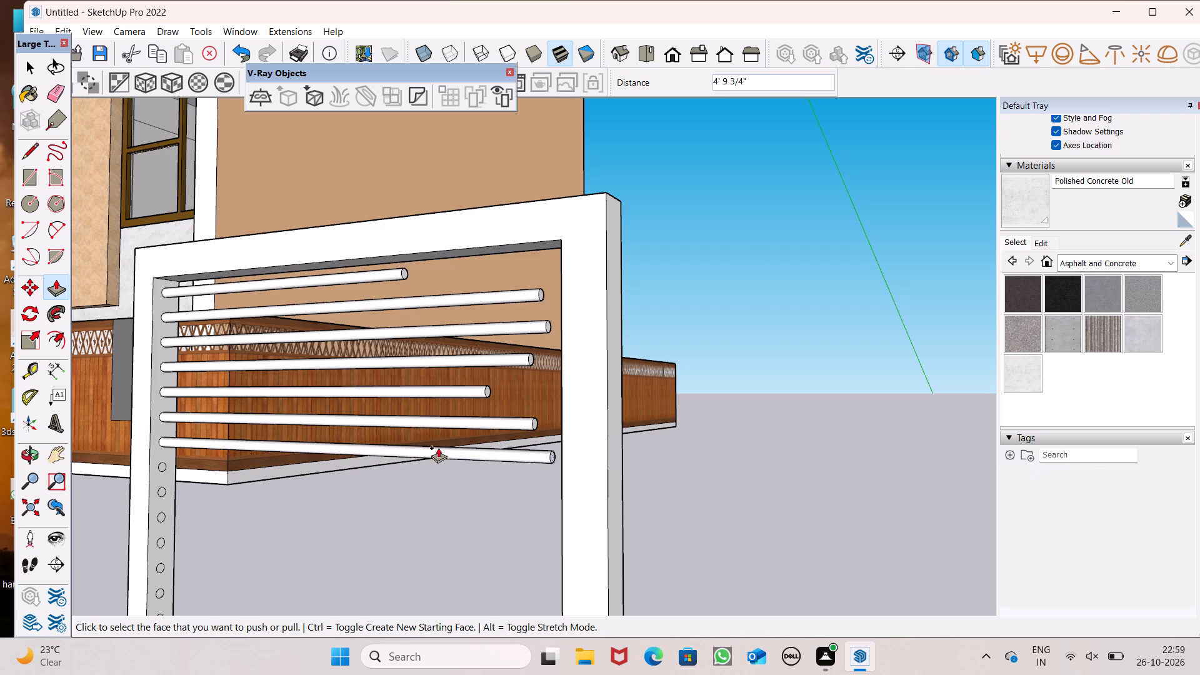
pyautogui.moveTo(161, 465); pyautogui.dragTo(409, 478)
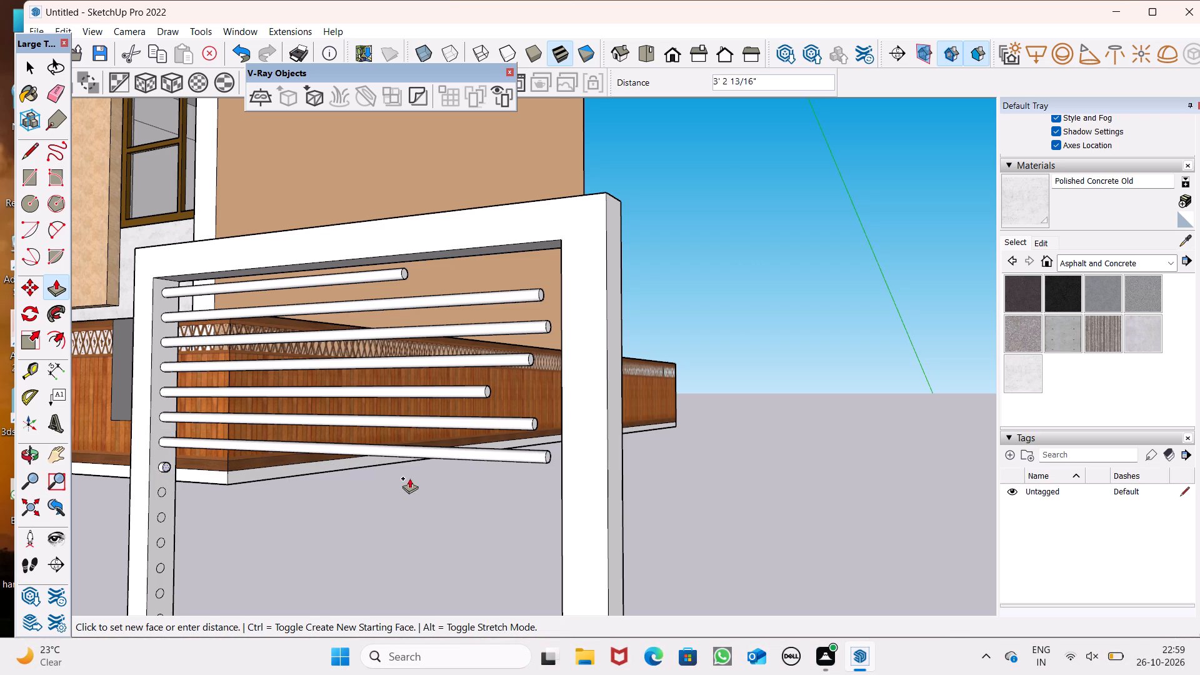
pyautogui.moveTo(409, 478); pyautogui.dragTo(544, 476)
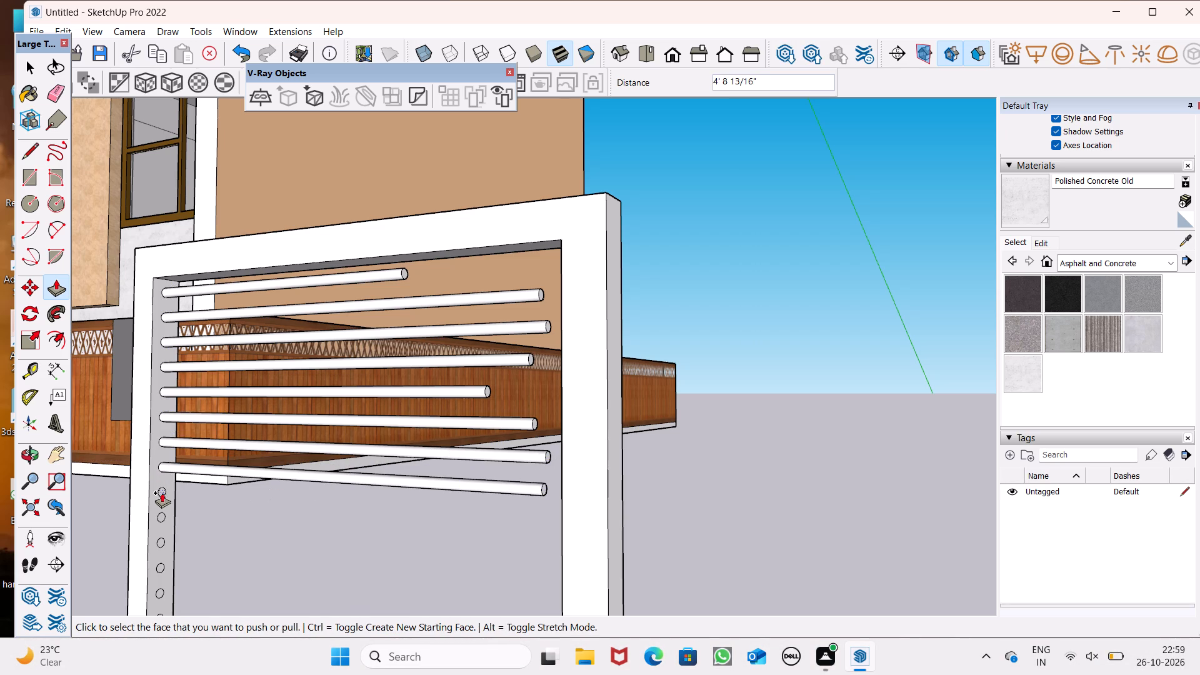
pyautogui.moveTo(164, 492); pyautogui.dragTo(554, 525)
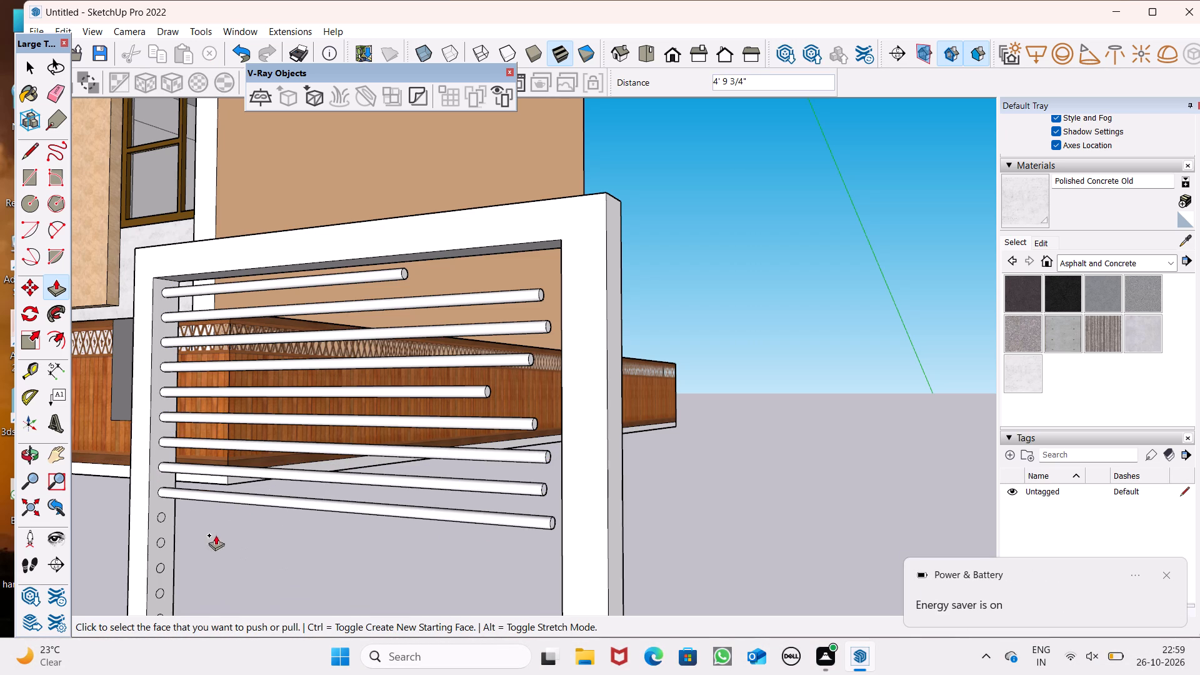
# Extrude the tenth and eleventh circles from the top into bars about 4' 9" and 3' 10" long.
pyautogui.moveTo(159, 513); pyautogui.dragTo(267, 524)
pyautogui.hotkey('ctrl', 'z')
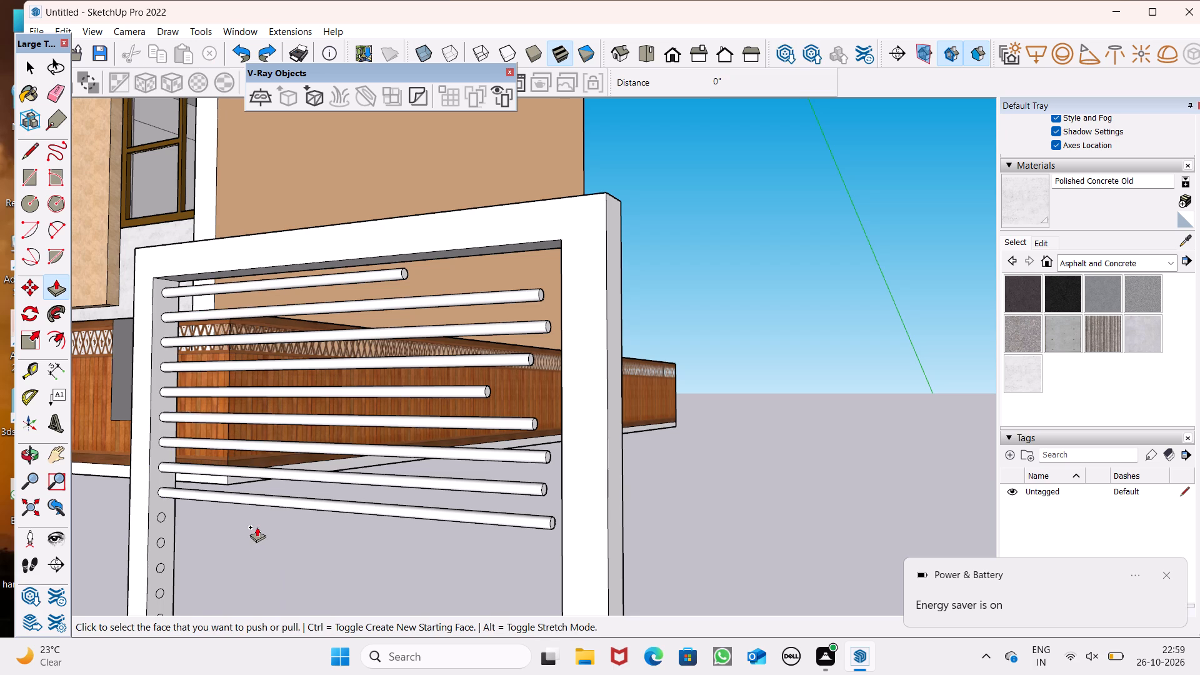
pyautogui.moveTo(159, 516); pyautogui.dragTo(379, 538)
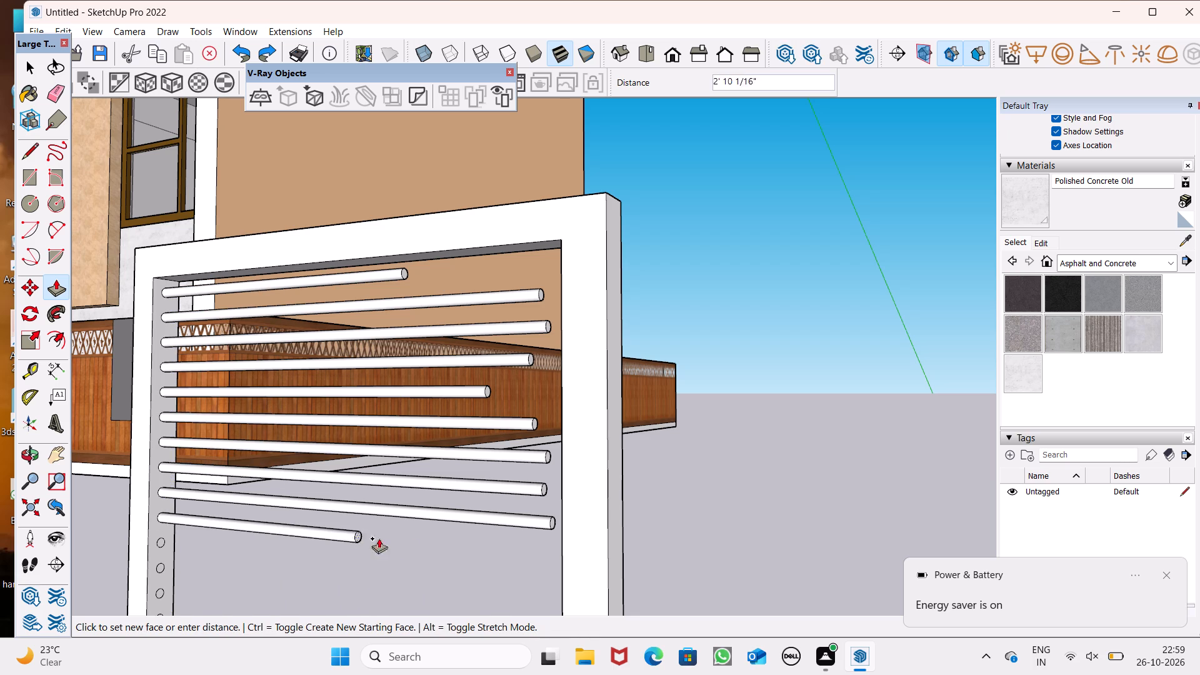
pyautogui.moveTo(379, 538); pyautogui.dragTo(547, 548)
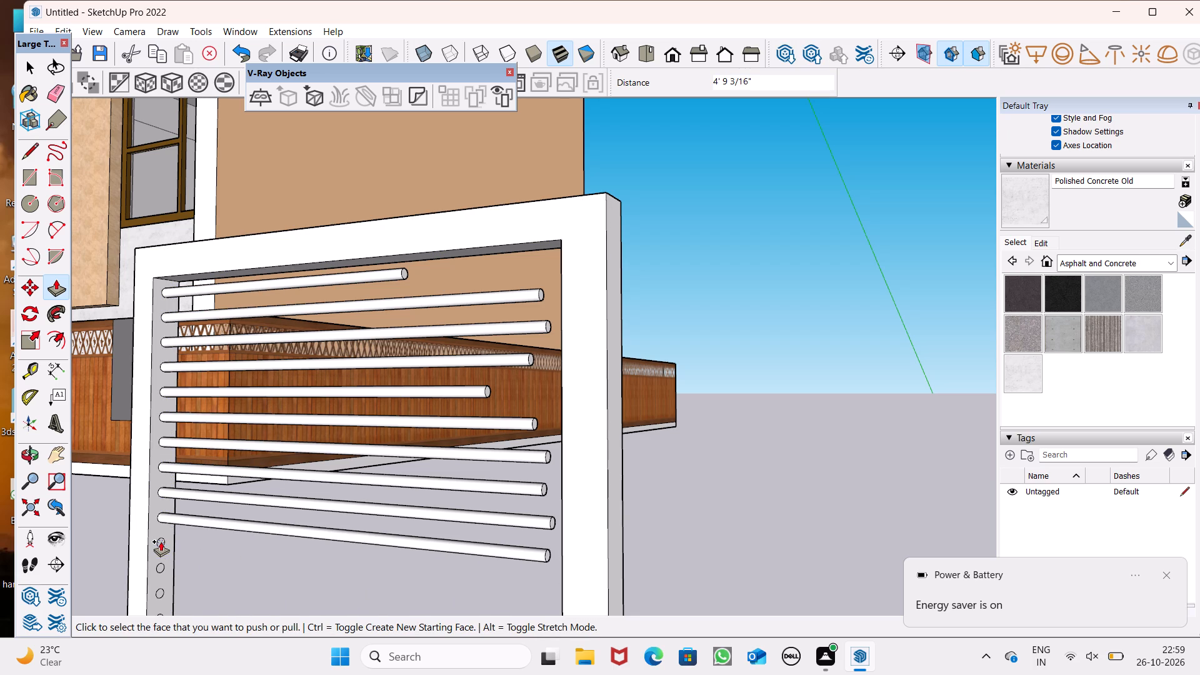
pyautogui.moveTo(161, 541); pyautogui.dragTo(454, 555)
# Extrude the twelfth and thirteenth circles from the top into bars about 3' 1" and 2' 5" long.
pyautogui.scroll(-3, 367, 411)
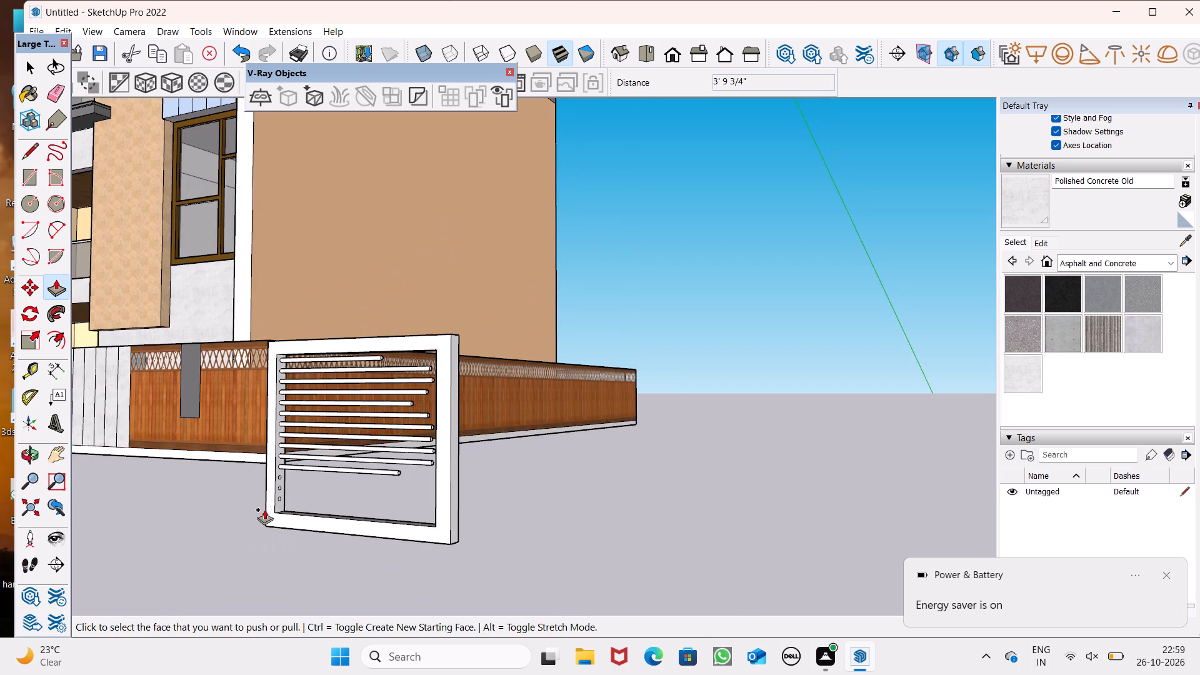
pyautogui.scroll(3, 296, 492)
pyautogui.moveTo(217, 421); pyautogui.dragTo(409, 477)
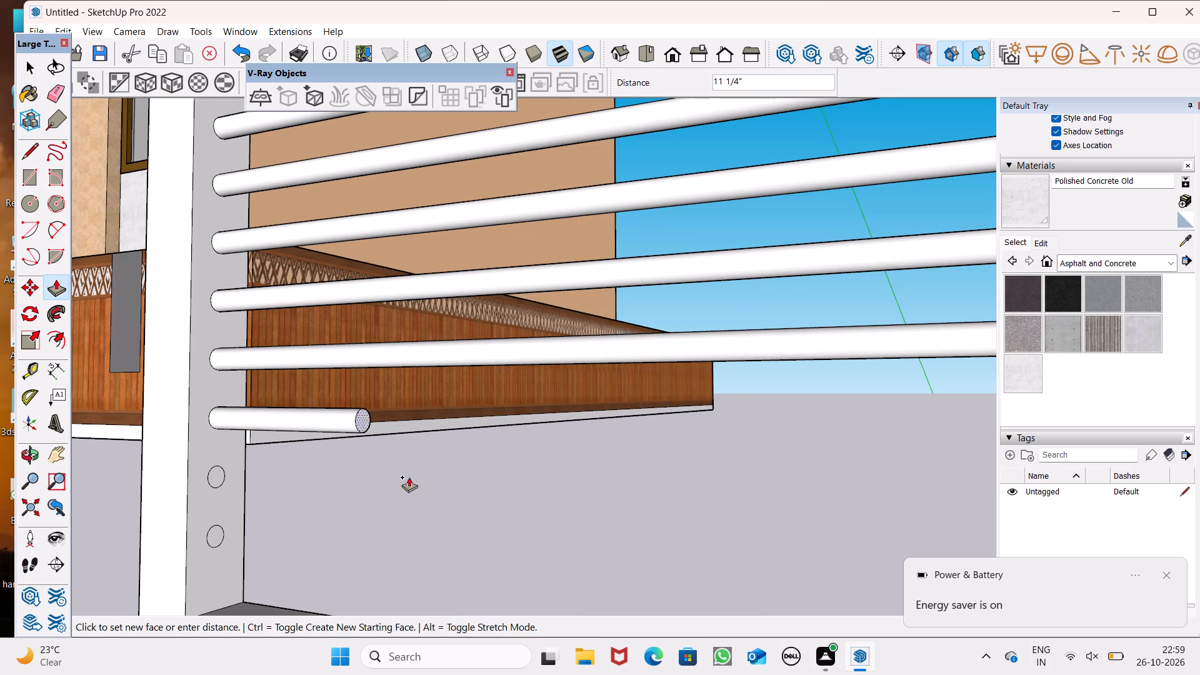
pyautogui.moveTo(409, 477); pyautogui.dragTo(943, 496)
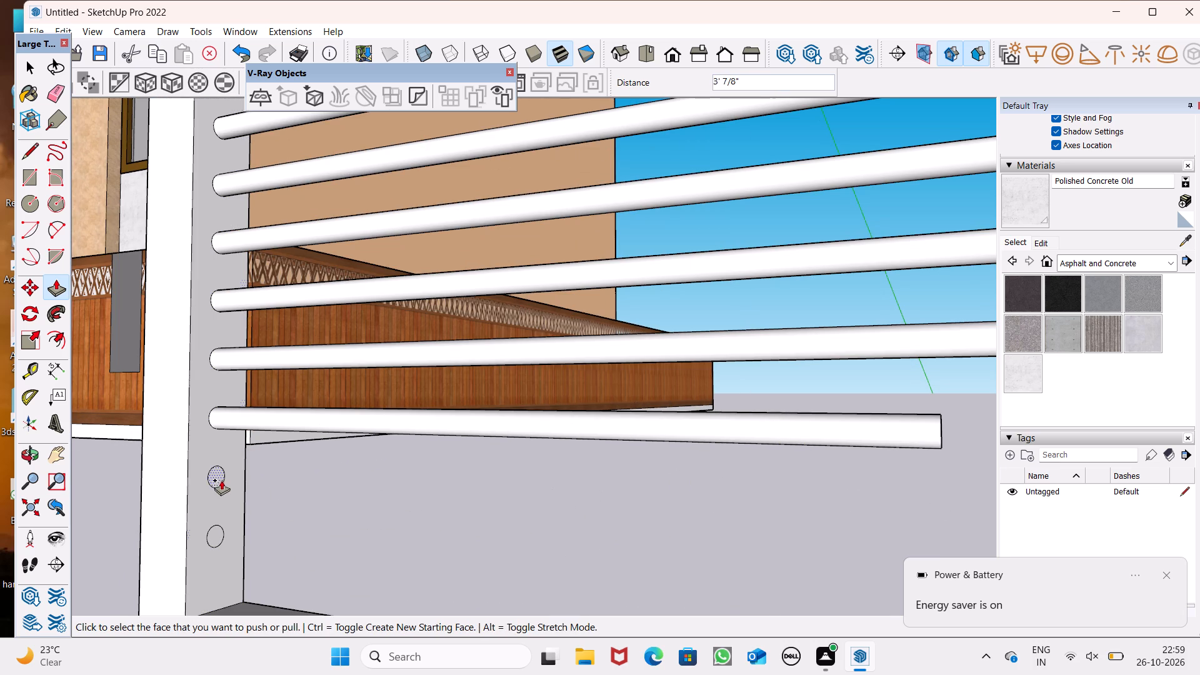
pyautogui.moveTo(214, 477); pyautogui.dragTo(729, 489)
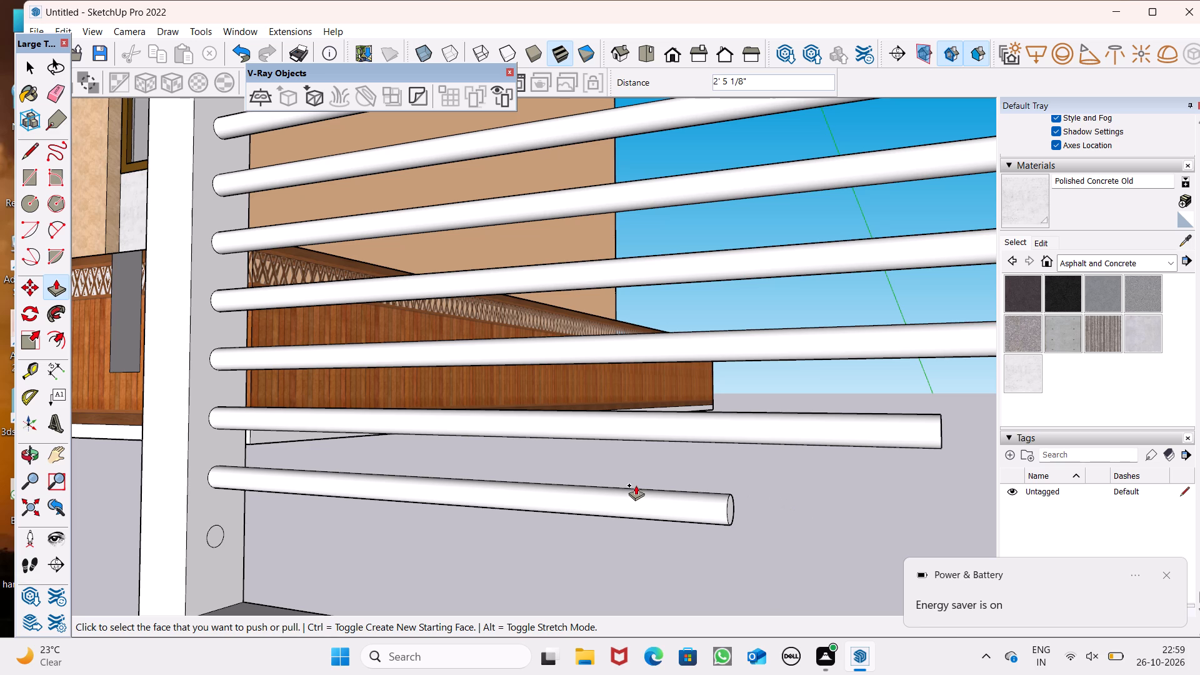
# Extrude the bottom circle on the frame's inner side face into a bar about 4' 4" long.
pyautogui.scroll(-1, 636, 485)
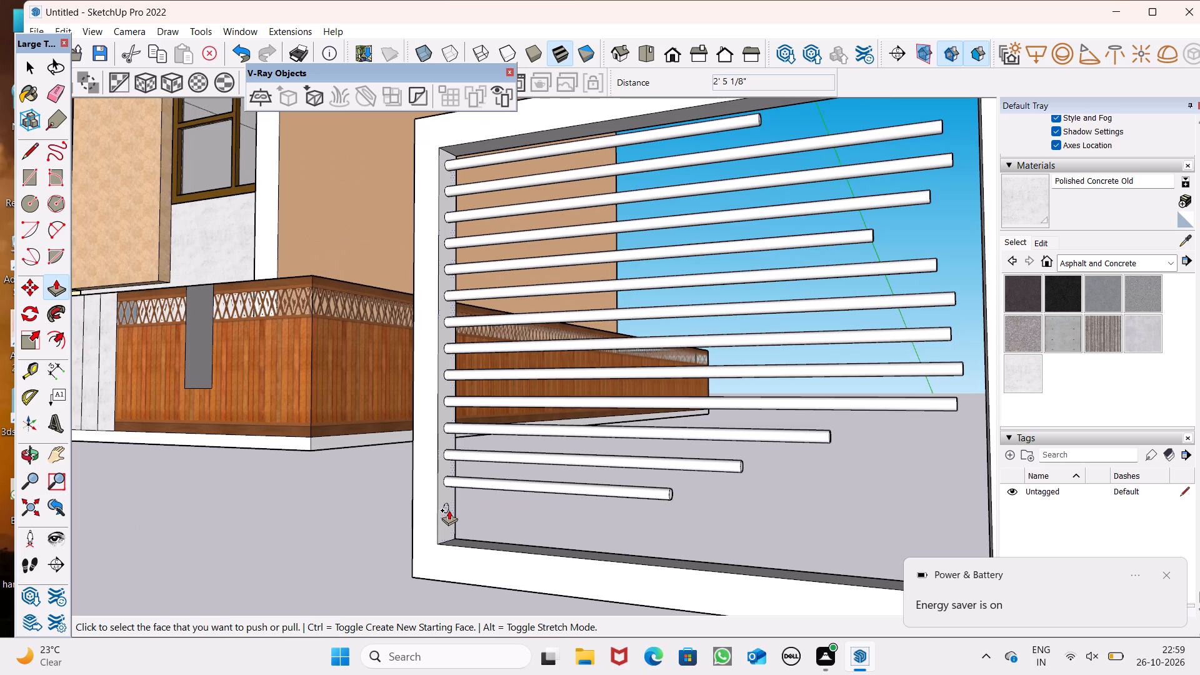
pyautogui.moveTo(447, 507); pyautogui.dragTo(880, 521)
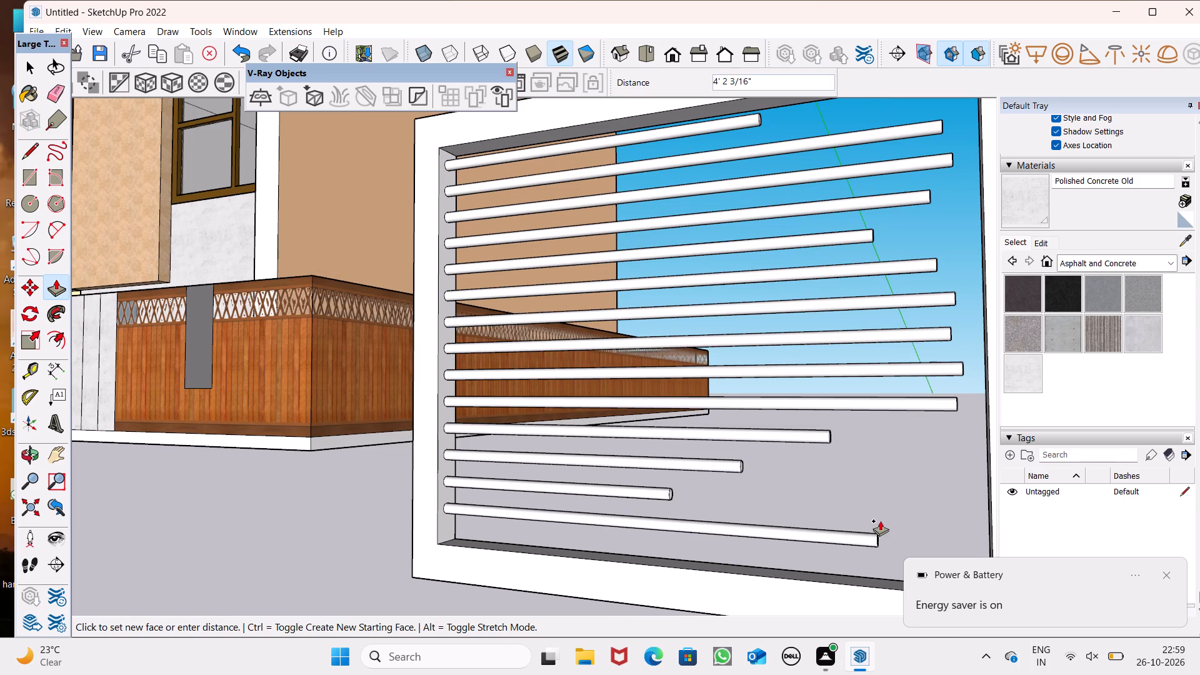
pyautogui.moveTo(880, 521); pyautogui.dragTo(905, 519)
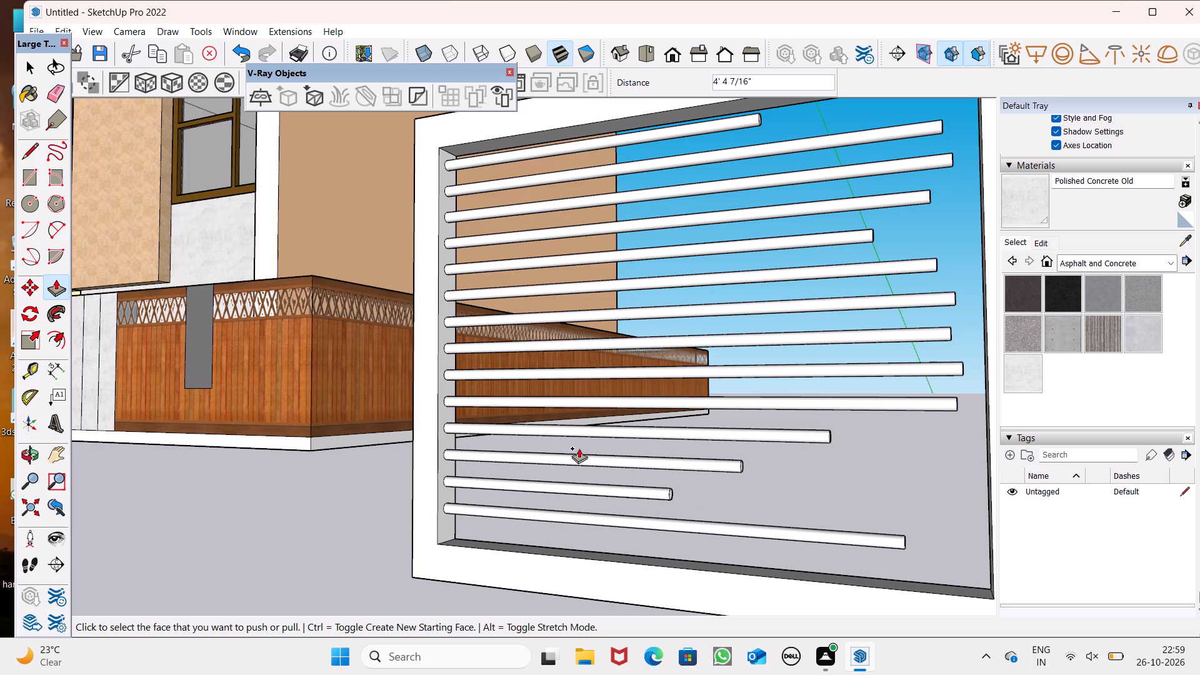
pyautogui.scroll(-1, 723, 493)
pyautogui.moveTo(771, 537); pyautogui.dragTo(791, 559, button='middle')
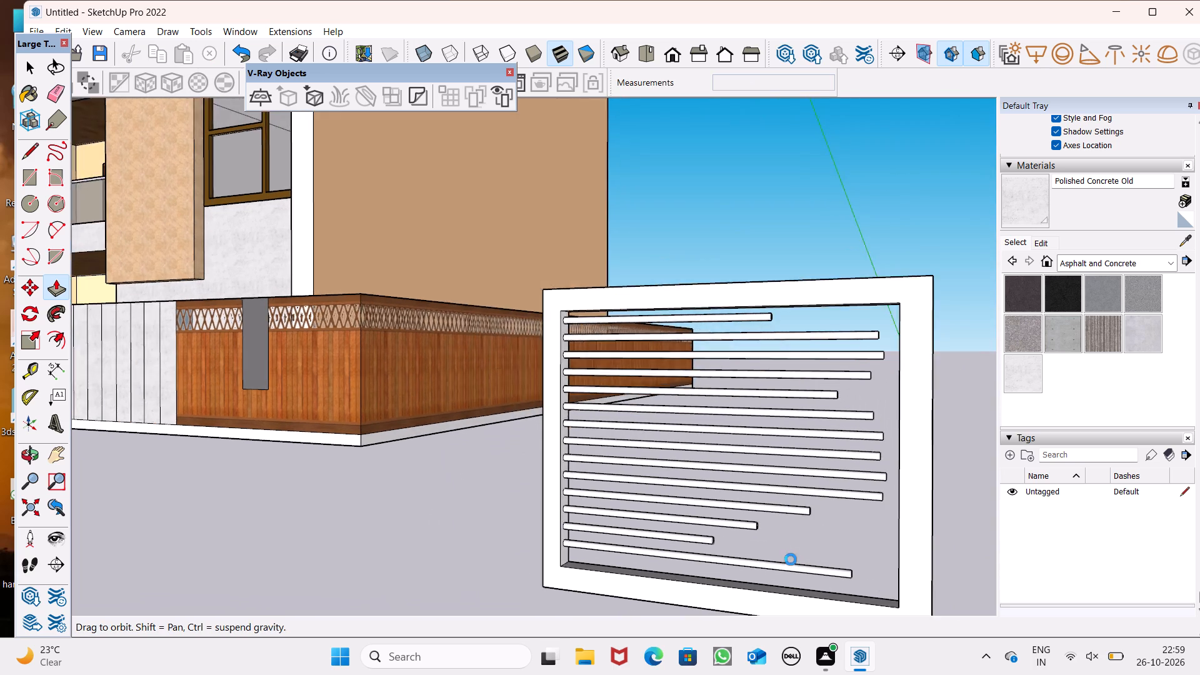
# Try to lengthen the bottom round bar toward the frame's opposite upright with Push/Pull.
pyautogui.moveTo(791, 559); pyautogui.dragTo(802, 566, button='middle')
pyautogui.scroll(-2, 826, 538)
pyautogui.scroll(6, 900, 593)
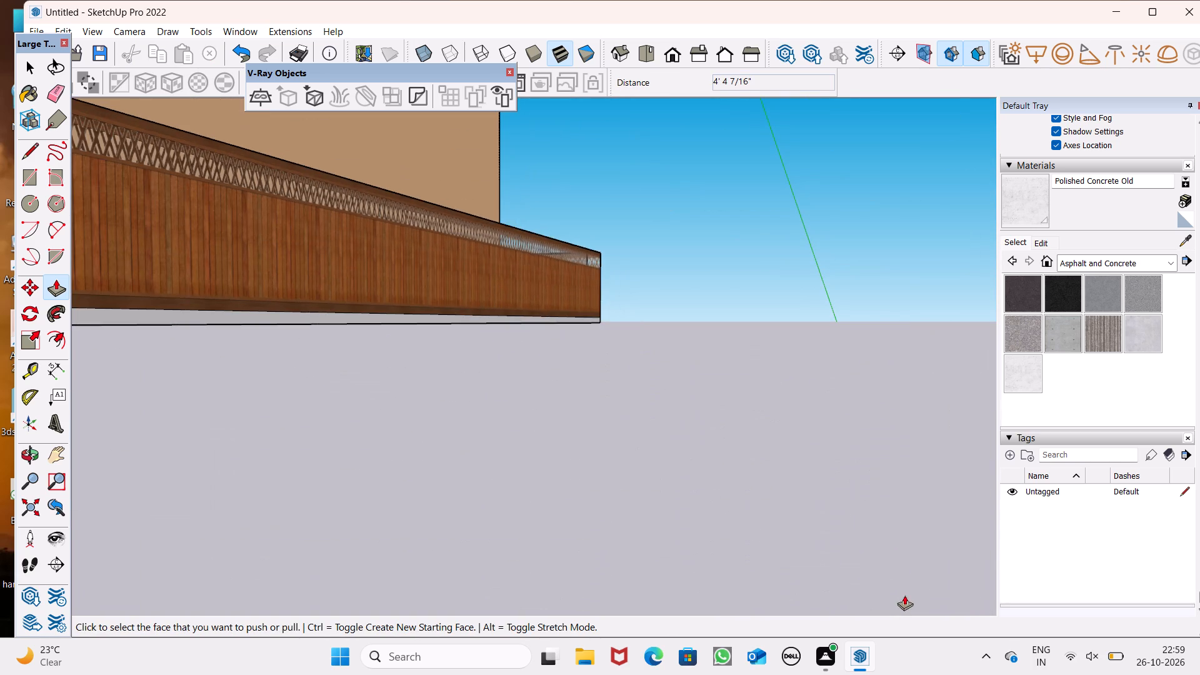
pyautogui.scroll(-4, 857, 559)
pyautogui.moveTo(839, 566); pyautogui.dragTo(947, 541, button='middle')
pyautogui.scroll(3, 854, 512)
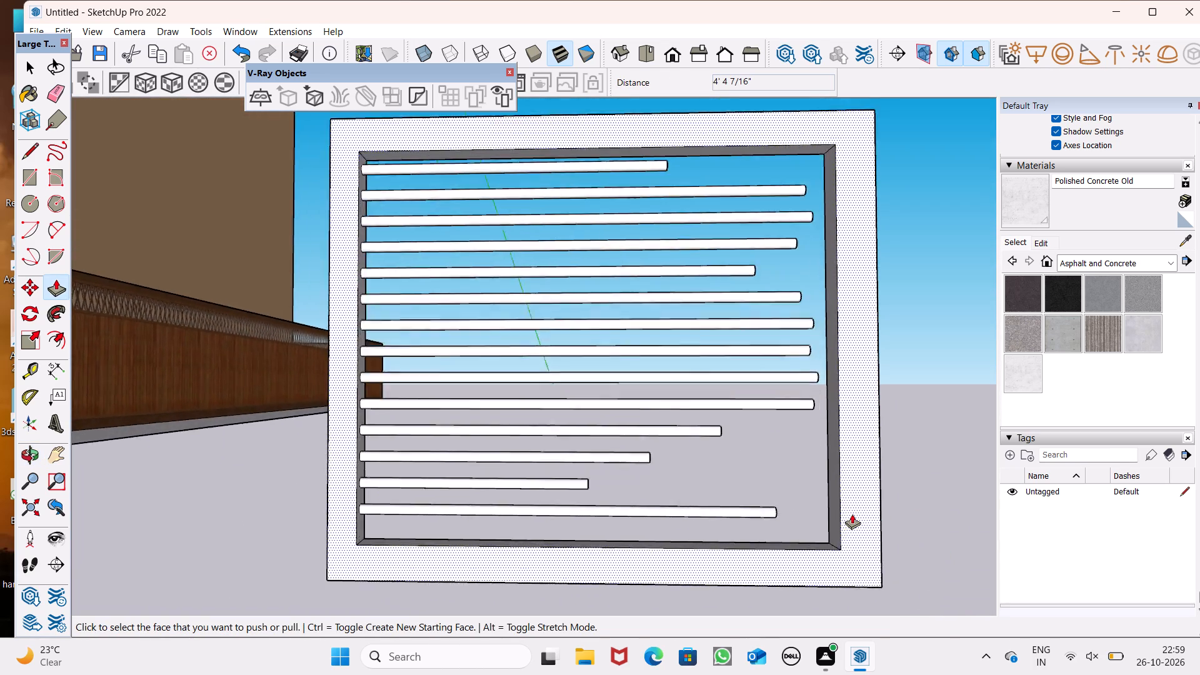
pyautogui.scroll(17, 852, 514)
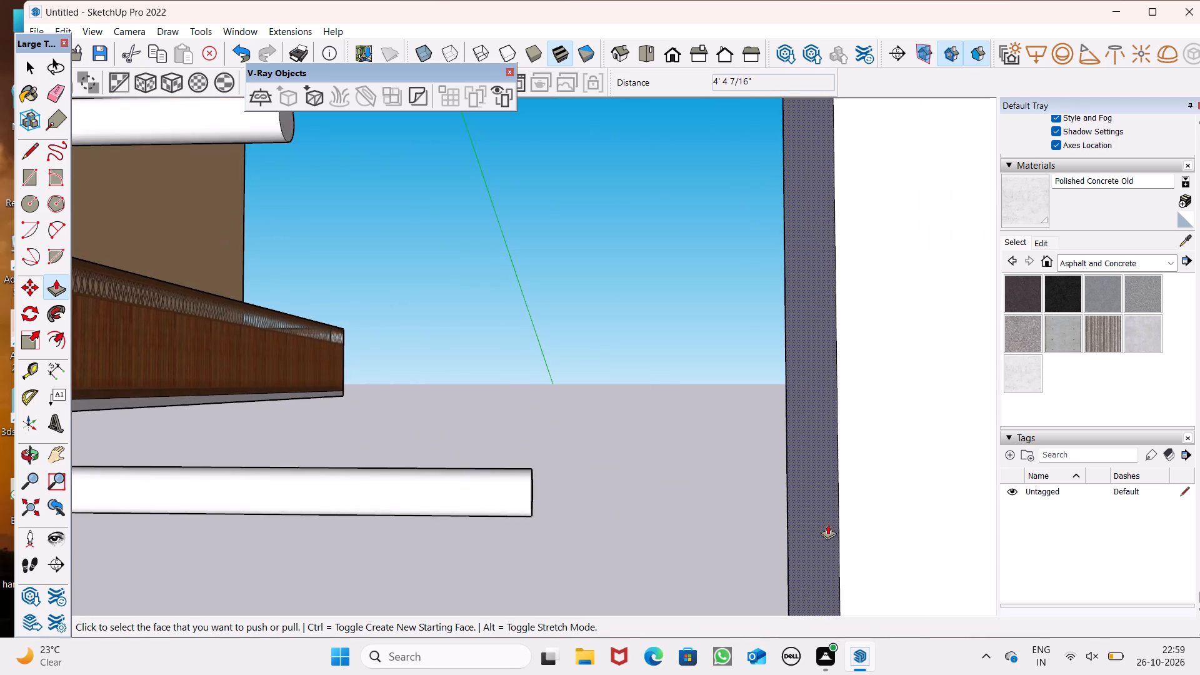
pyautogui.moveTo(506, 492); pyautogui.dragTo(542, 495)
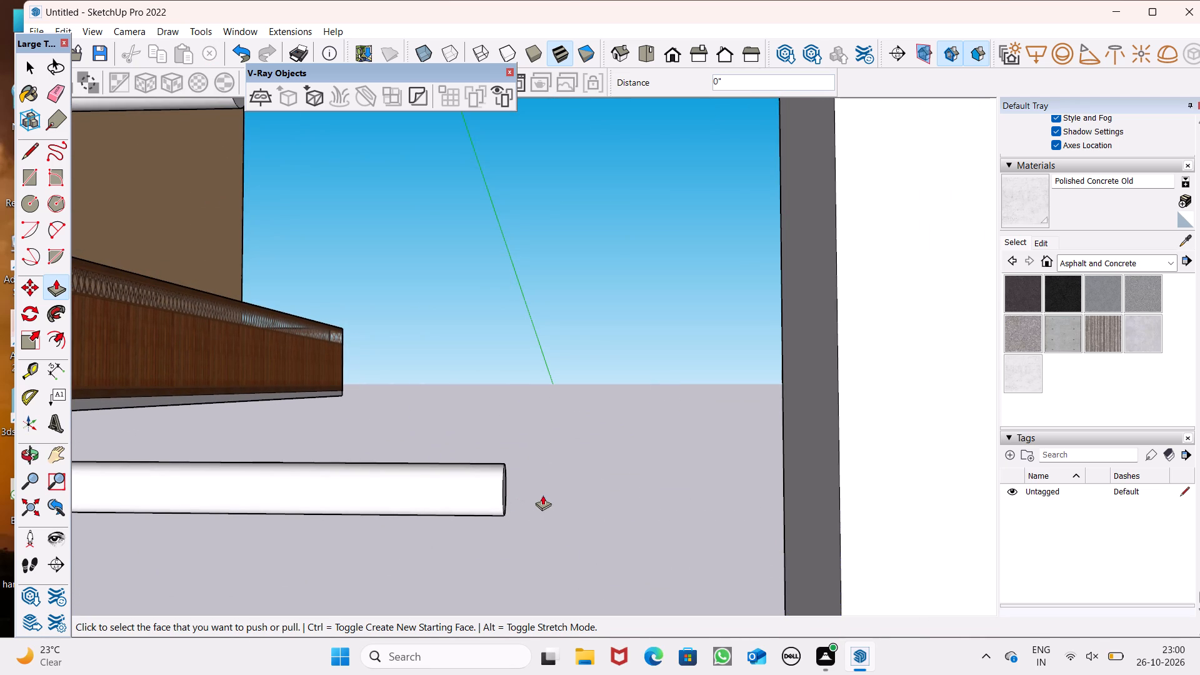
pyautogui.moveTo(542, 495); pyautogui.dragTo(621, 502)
# Push/Pull the bottom bar's end face about 7 5/16" so the bar reaches the frame's opposite upright.
pyautogui.moveTo(605, 506); pyautogui.dragTo(603, 512, button='middle')
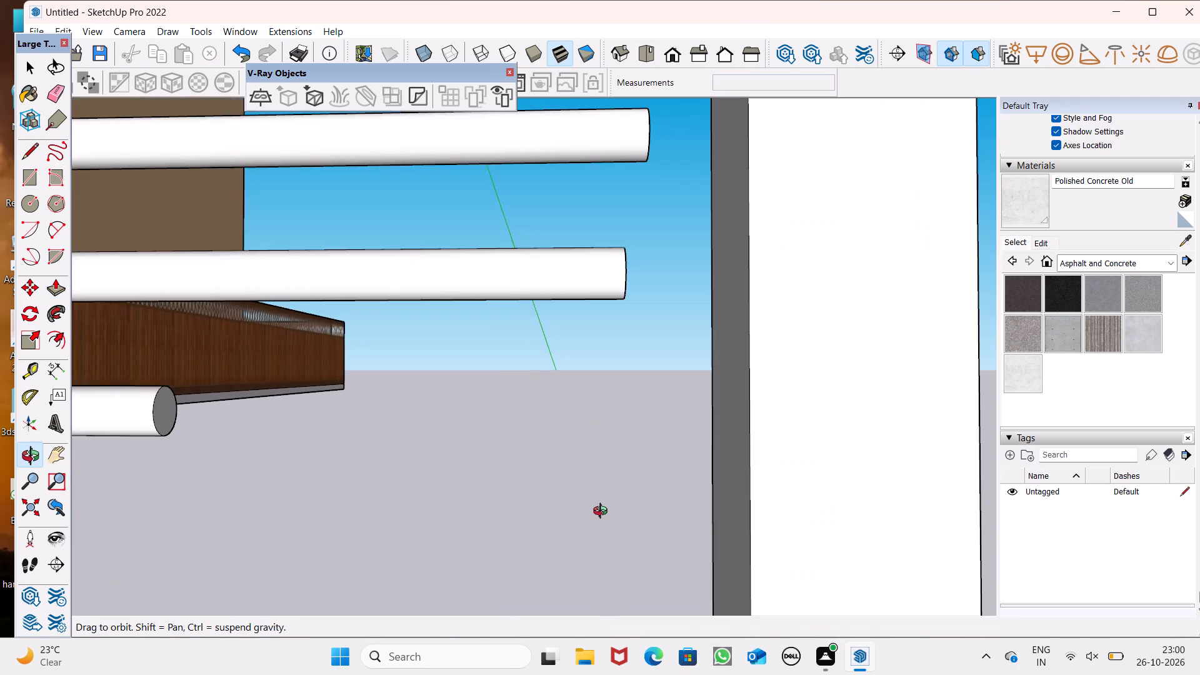
pyautogui.moveTo(603, 512); pyautogui.dragTo(606, 499, button='middle')
pyautogui.scroll(1, 614, 485)
pyautogui.scroll(-6, 633, 464)
pyautogui.scroll(8, 636, 446)
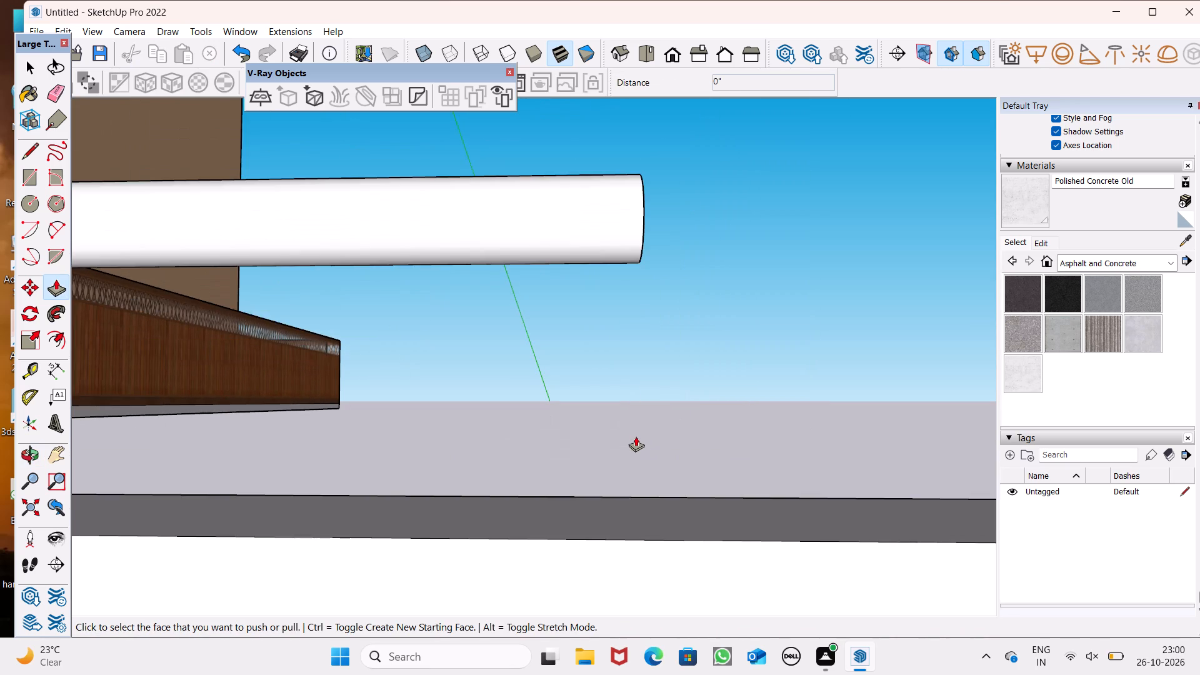
pyautogui.scroll(-3, 635, 437)
pyautogui.moveTo(626, 447); pyautogui.dragTo(551, 457, button='middle')
pyautogui.moveTo(550, 459); pyautogui.dragTo(549, 531, button='middle')
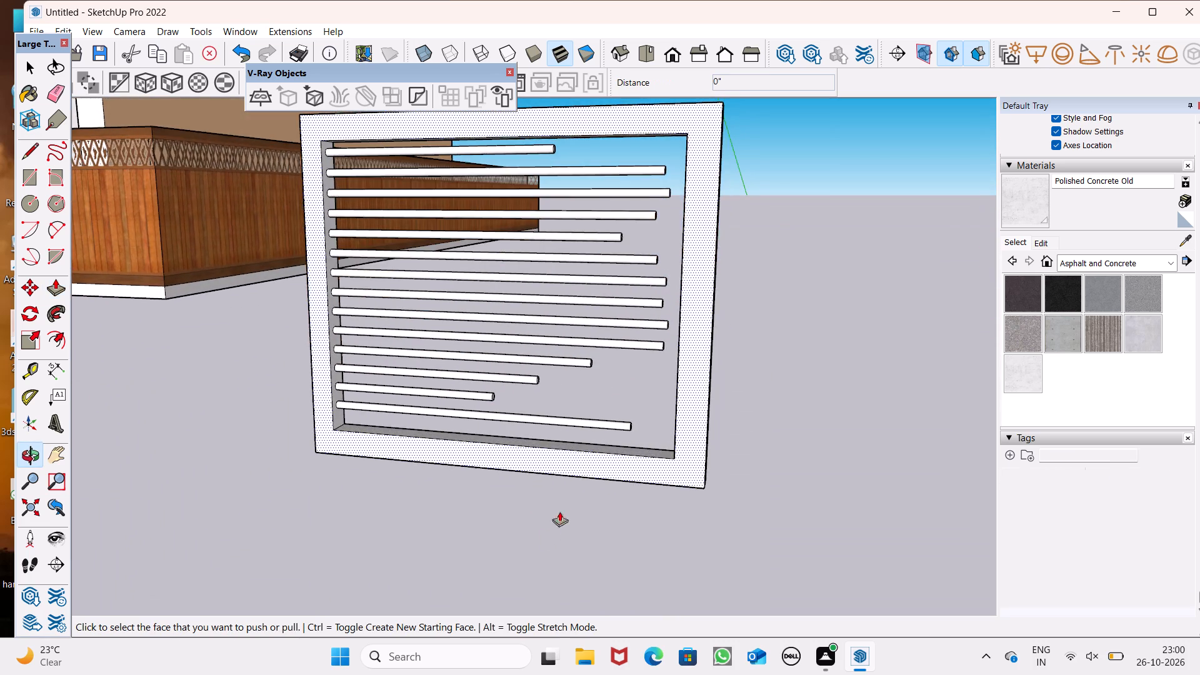
pyautogui.scroll(5, 589, 494)
pyautogui.scroll(-7, 601, 486)
pyautogui.scroll(2, 640, 444)
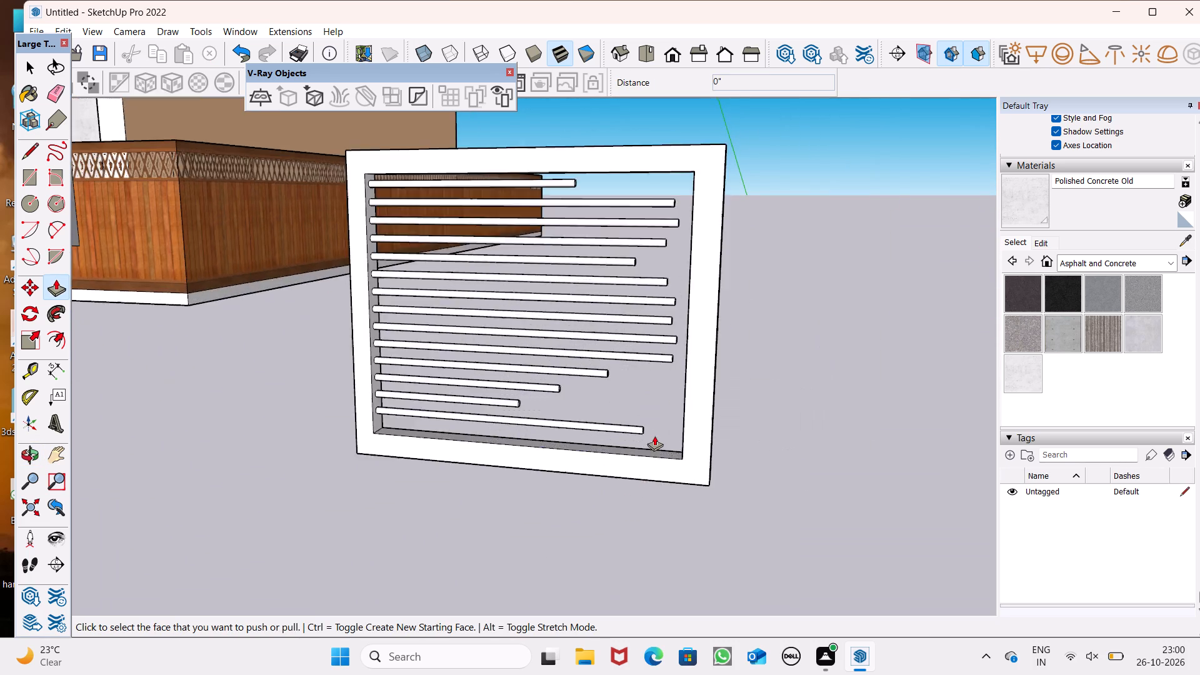
pyautogui.scroll(4, 654, 436)
pyautogui.scroll(-3, 654, 435)
pyautogui.scroll(3, 648, 430)
pyautogui.scroll(-2, 647, 429)
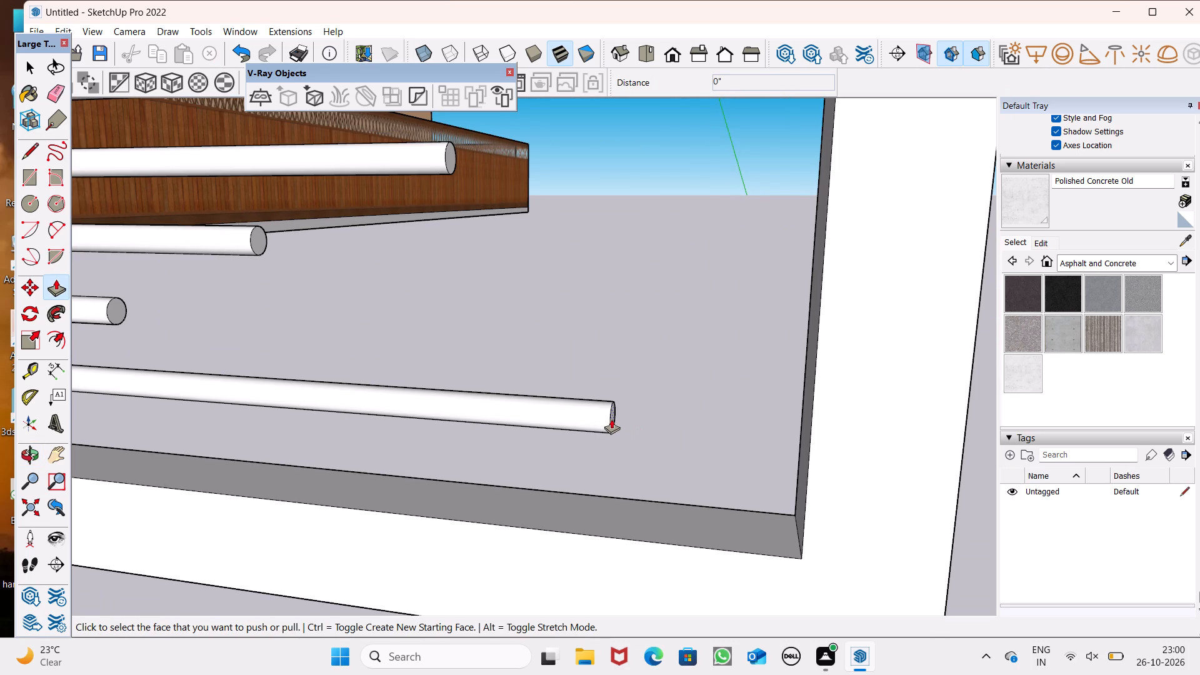
pyautogui.moveTo(611, 419); pyautogui.dragTo(807, 437)
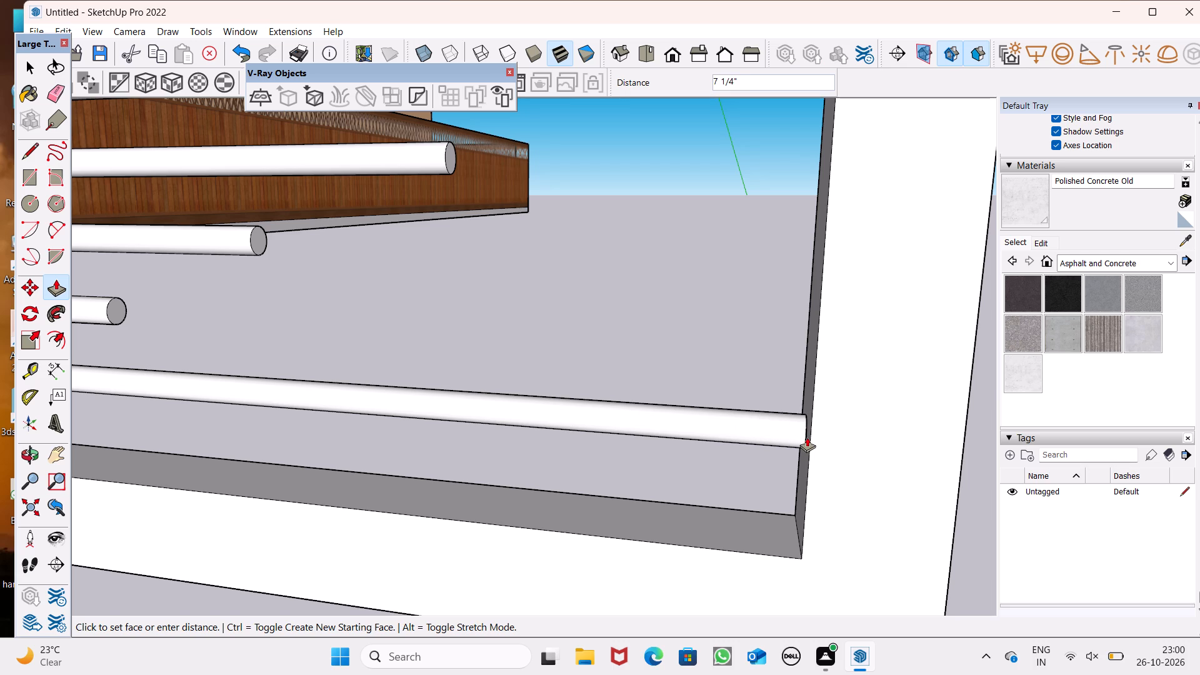
pyautogui.moveTo(807, 437); pyautogui.dragTo(807, 437)
# Extend the thirteenth, twelfth and eleventh bars from the top to the opposite upright by about 2' 7 9/16", 1' 10 7/8" and 1' 2".
pyautogui.scroll(-5, 806, 404)
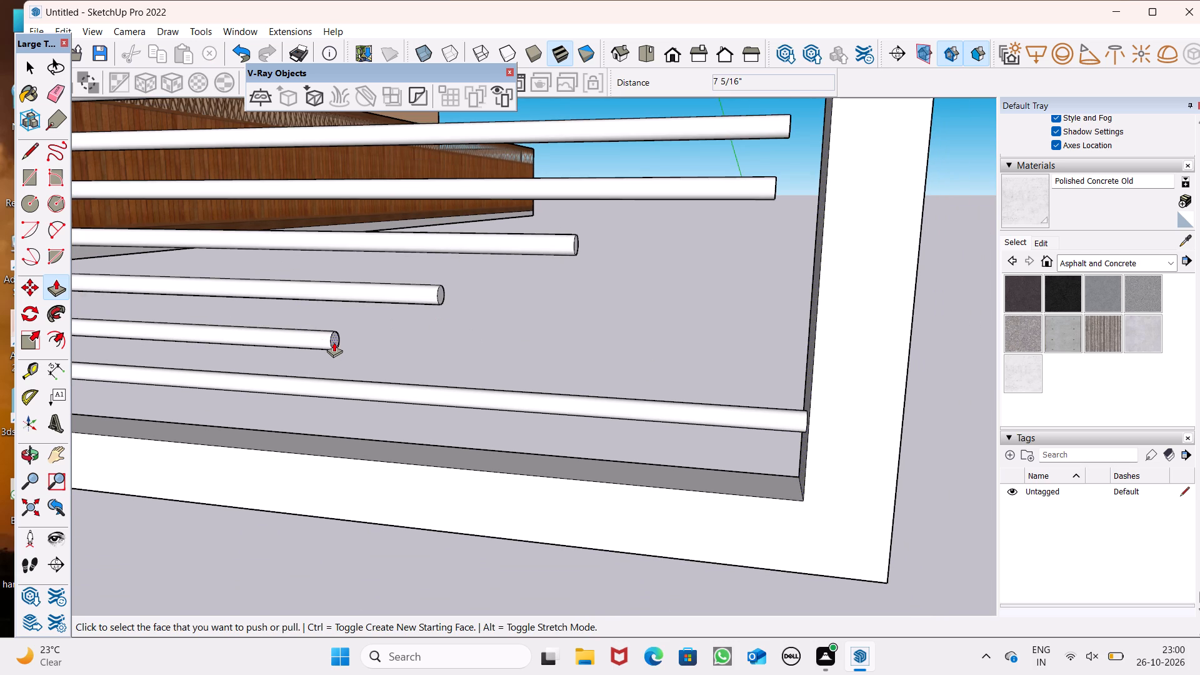
pyautogui.moveTo(334, 341); pyautogui.dragTo(827, 374)
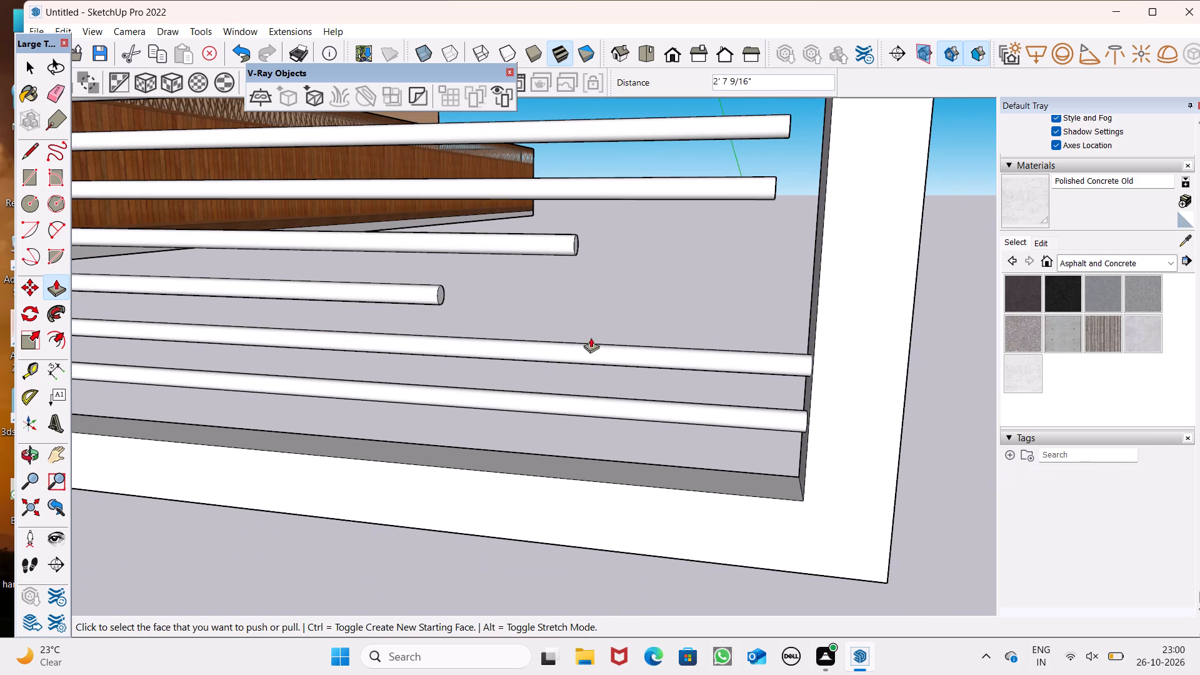
pyautogui.moveTo(439, 297); pyautogui.dragTo(794, 337)
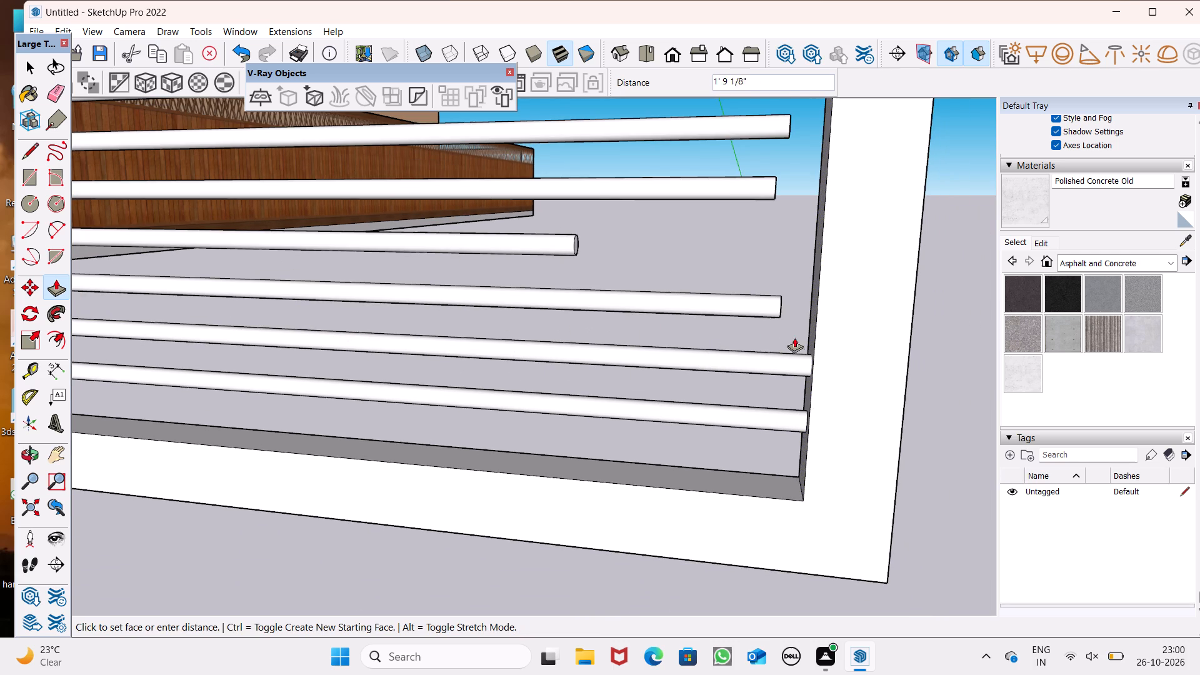
pyautogui.moveTo(794, 337); pyautogui.dragTo(816, 337)
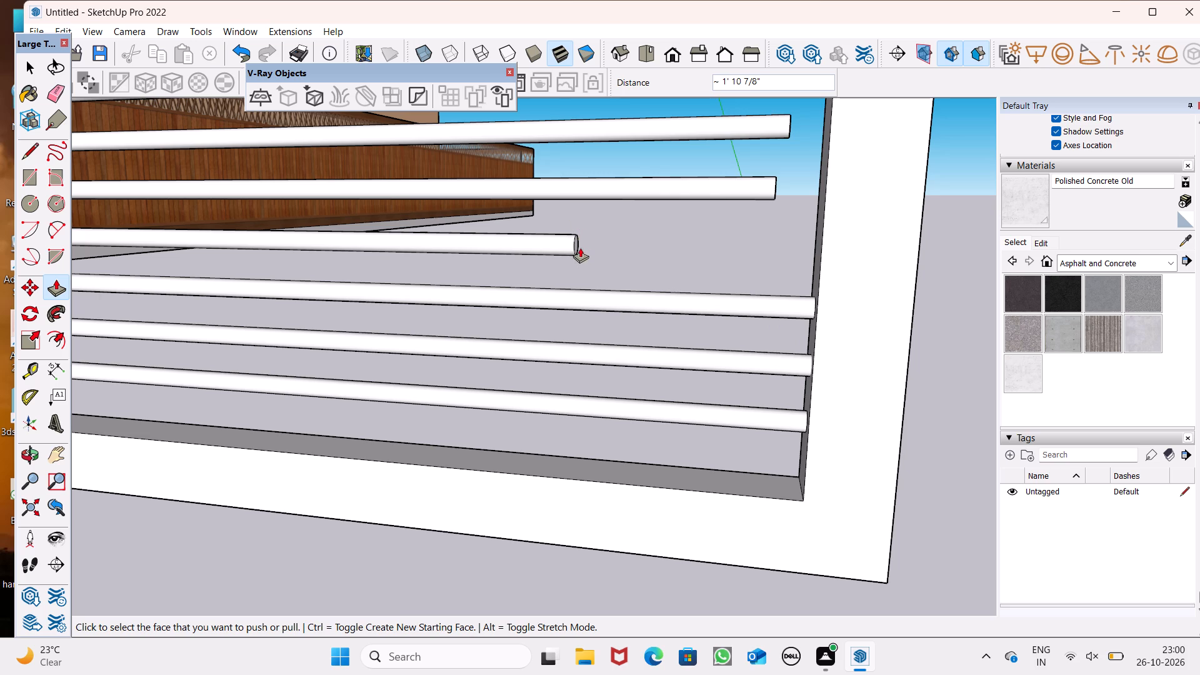
pyautogui.moveTo(576, 247); pyautogui.dragTo(821, 271)
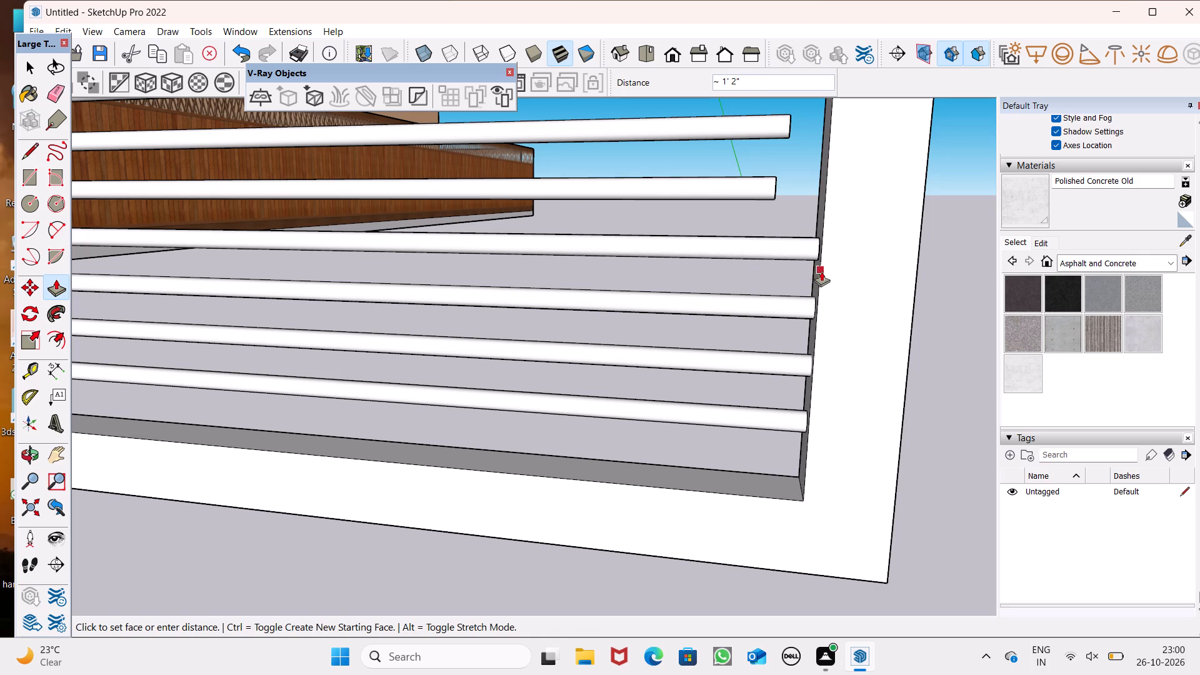
pyautogui.moveTo(821, 271); pyautogui.dragTo(822, 271)
# Extend the tenth and ninth bars from the top to the opposite upright by about 2 9/16" and 2 1/2".
pyautogui.moveTo(779, 187); pyautogui.dragTo(681, 231, button='middle')
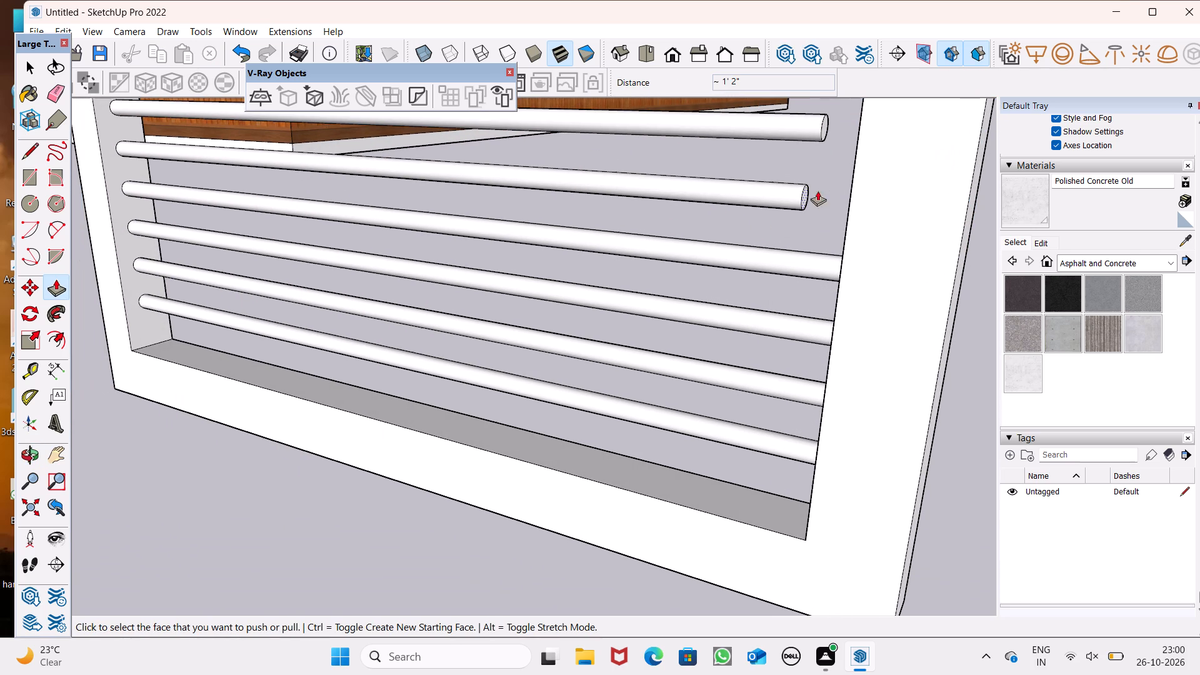
pyautogui.moveTo(804, 195); pyautogui.dragTo(859, 199)
pyautogui.moveTo(868, 207); pyautogui.dragTo(966, 207, button='middle')
pyautogui.moveTo(889, 114); pyautogui.dragTo(827, 130, button='middle')
pyautogui.scroll(1, 827, 130)
pyautogui.scroll(2, 909, 140)
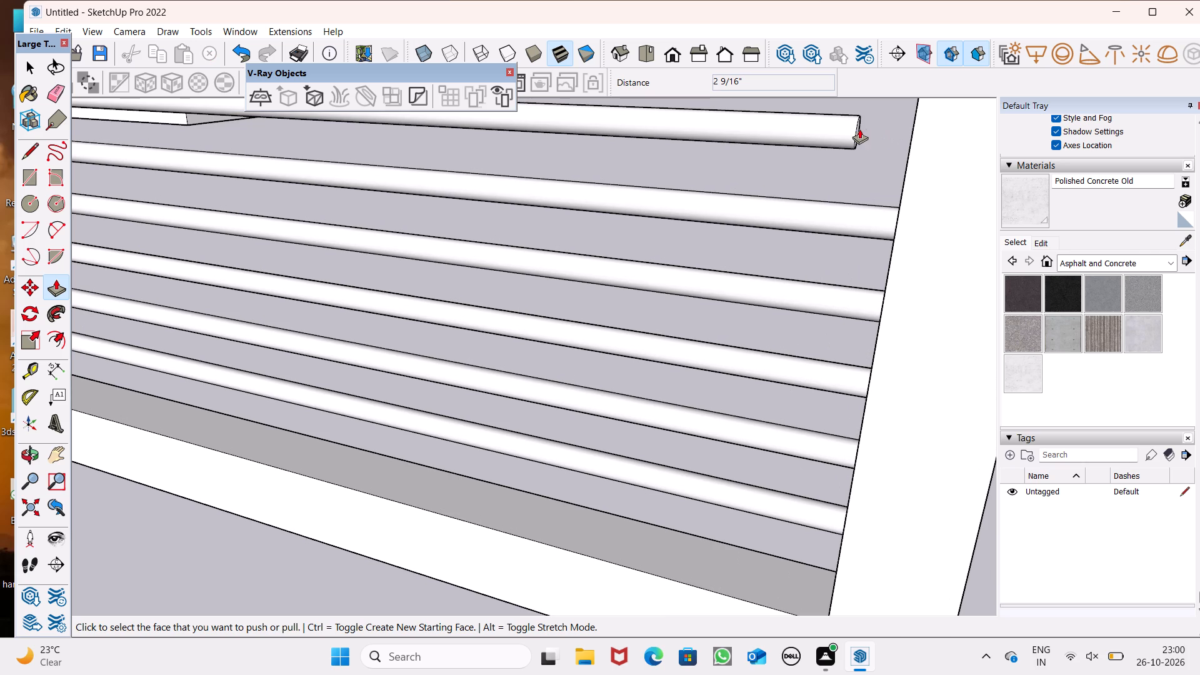
pyautogui.moveTo(857, 129); pyautogui.dragTo(928, 138)
# Extend the eighth bar from the top by about 5 13/16" into the frame's opposite upright.
pyautogui.scroll(-8, 882, 265)
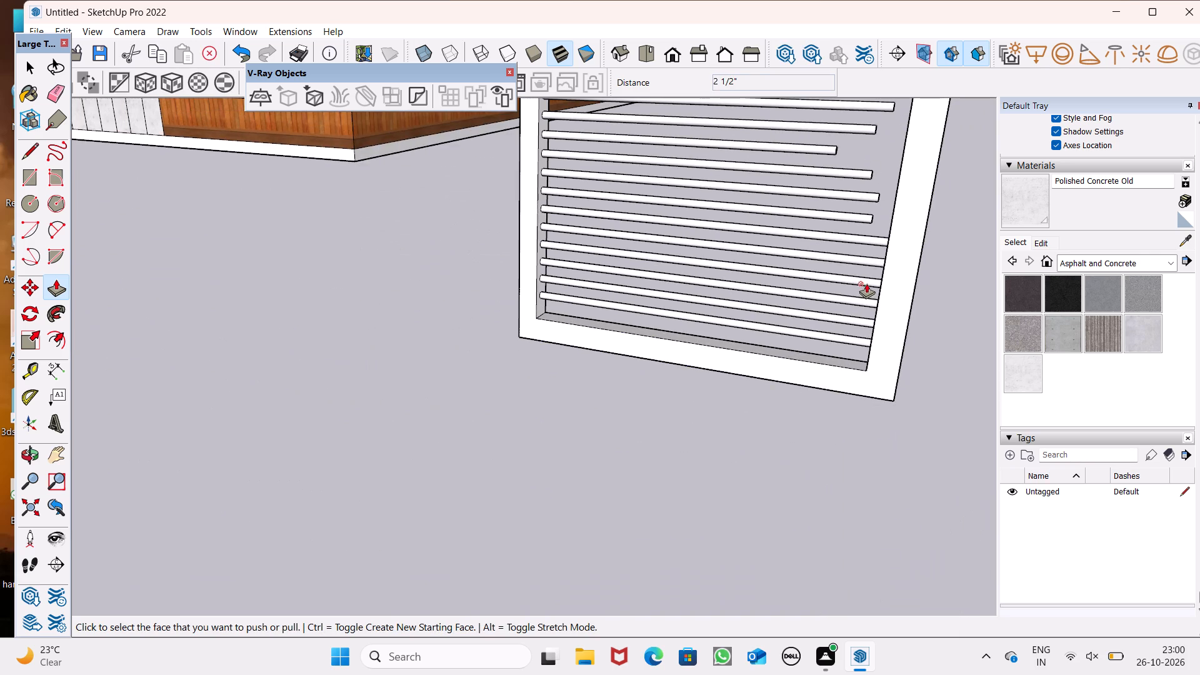
pyautogui.scroll(4, 882, 209)
pyautogui.scroll(-3, 881, 213)
pyautogui.scroll(3, 874, 252)
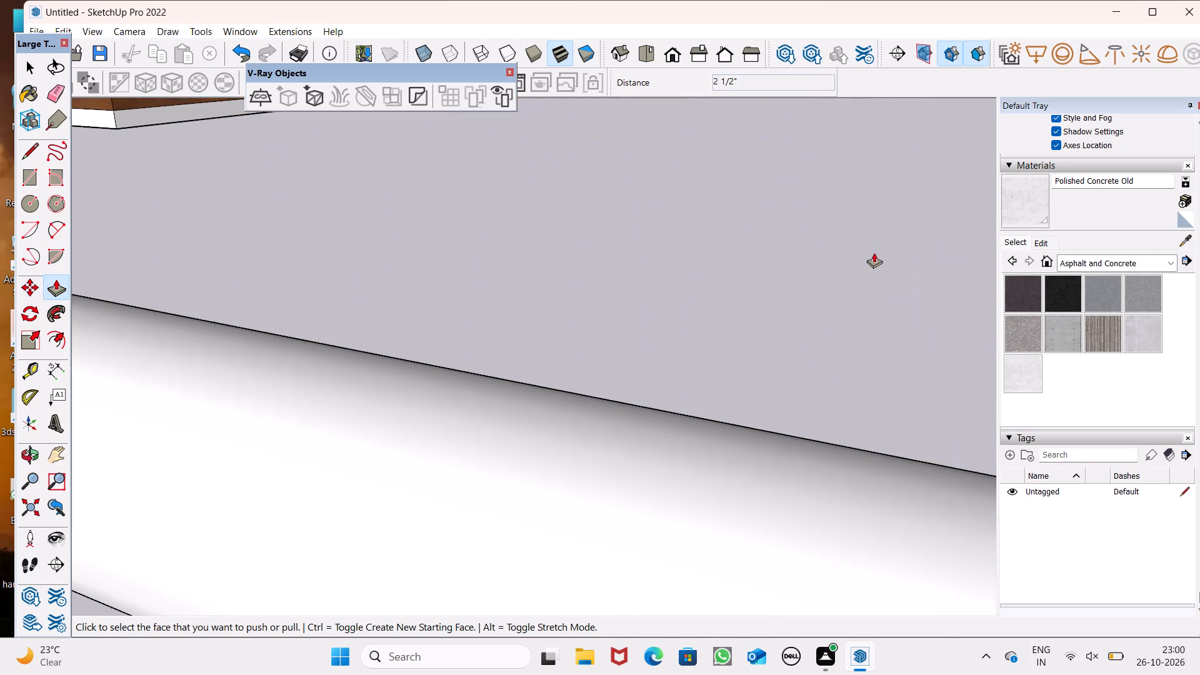
pyautogui.scroll(-1, 875, 249)
pyautogui.moveTo(815, 132); pyautogui.dragTo(863, 154)
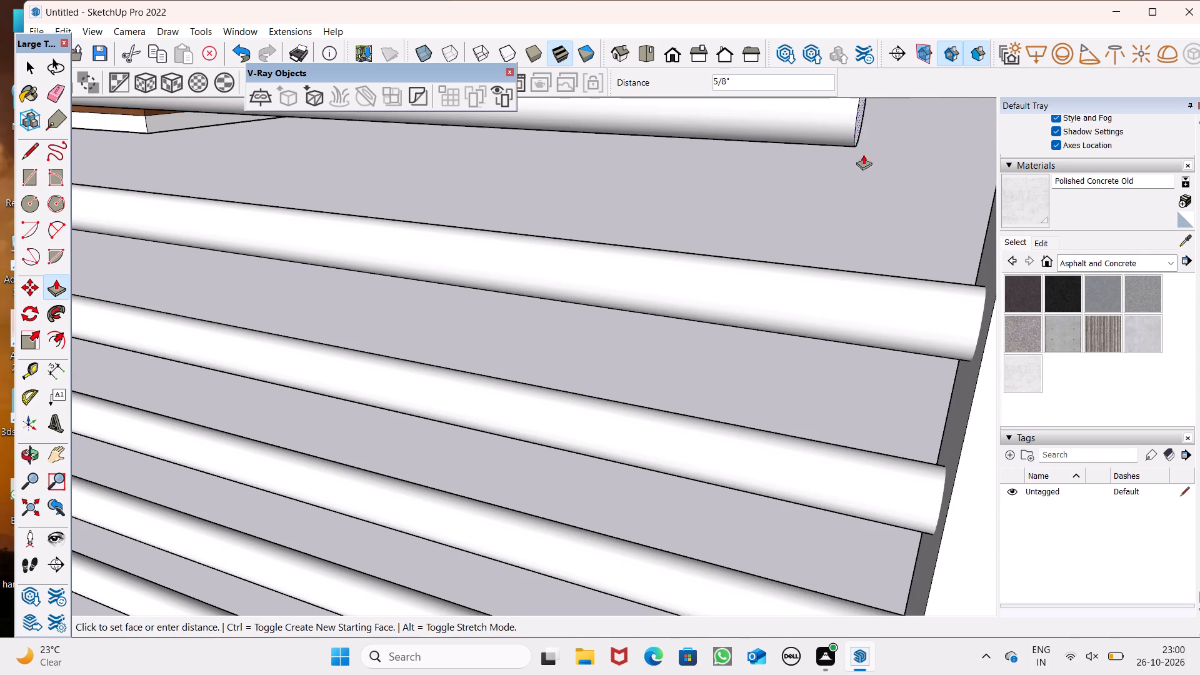
pyautogui.moveTo(863, 154); pyautogui.dragTo(1001, 214)
# Extend the sixth and seventh bars from the top to the opposite upright by about 4" and 3 1/8".
pyautogui.scroll(-11, 856, 222)
pyautogui.scroll(-2, 821, 290)
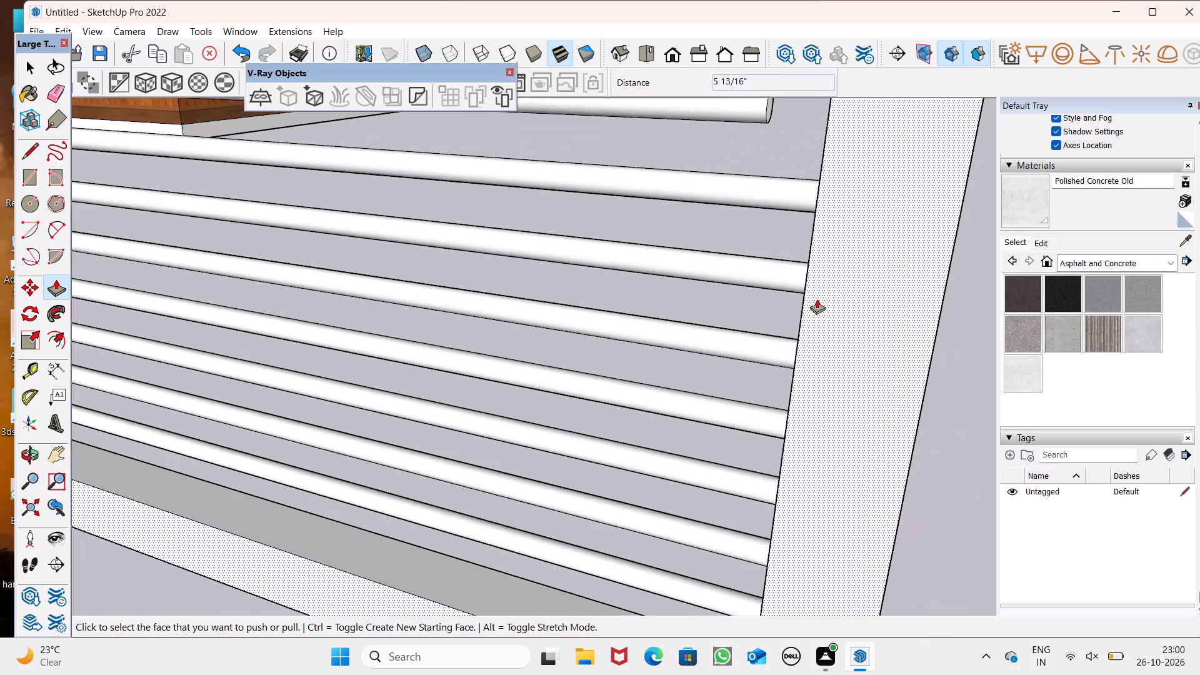
pyautogui.scroll(-3, 817, 299)
pyautogui.scroll(3, 806, 190)
pyautogui.scroll(-4, 792, 179)
pyautogui.scroll(3, 753, 136)
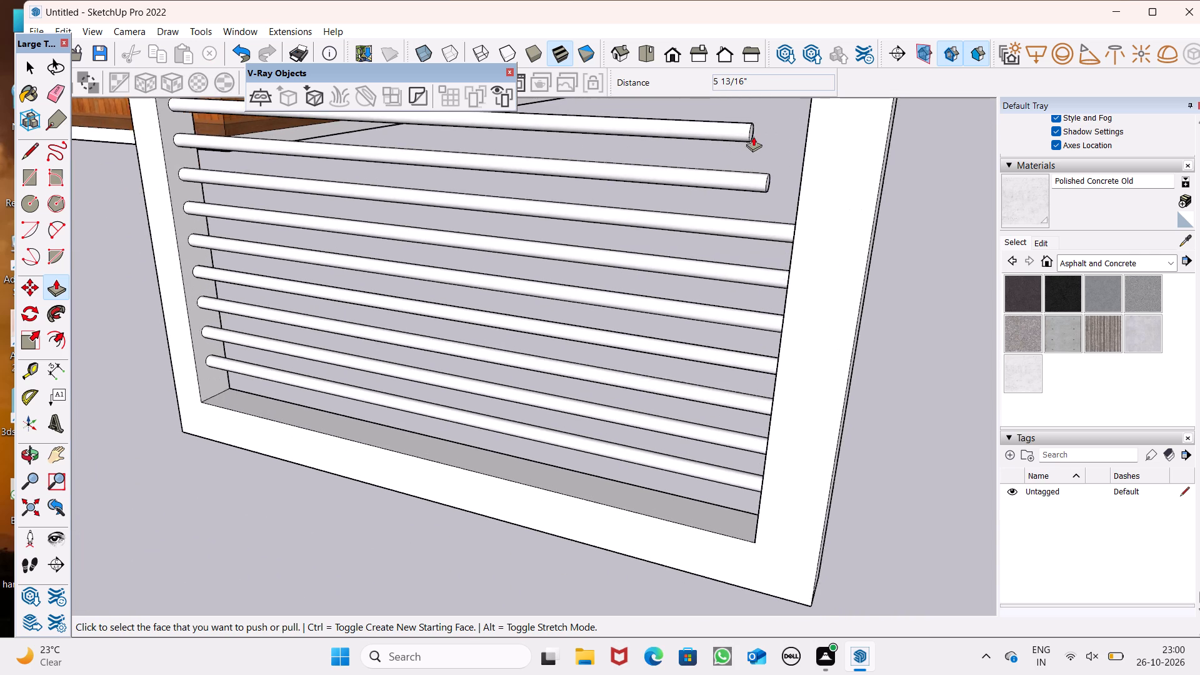
pyautogui.scroll(3, 753, 136)
pyautogui.moveTo(750, 136); pyautogui.dragTo(837, 162)
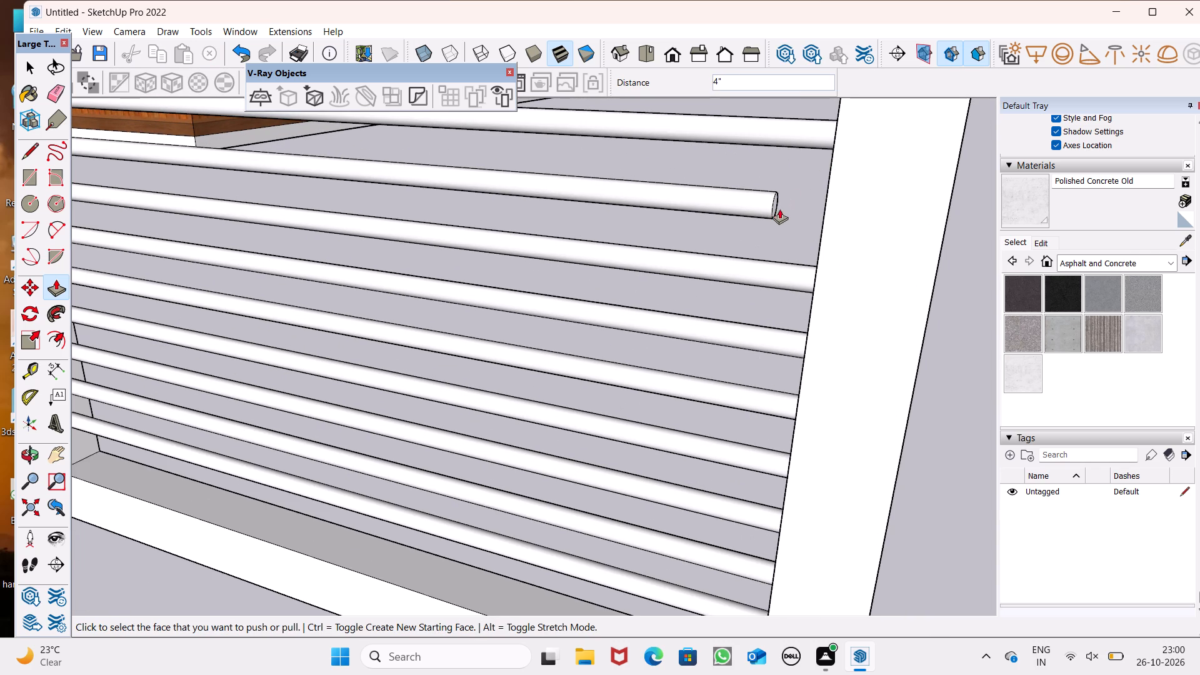
pyautogui.moveTo(775, 207); pyautogui.dragTo(843, 220)
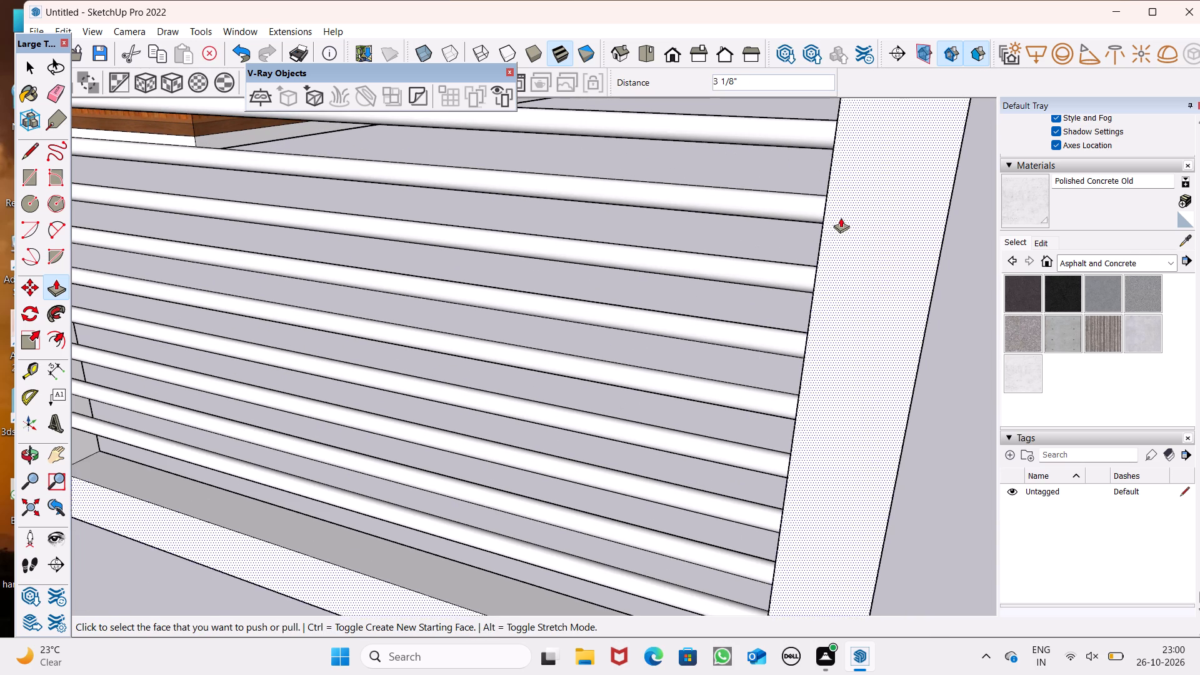
# Extend the fifth bar from the top by about 8 13/16", plus about 5/8" more to meet the opposite upright.
pyautogui.scroll(-8, 846, 264)
pyautogui.scroll(3, 759, 156)
pyautogui.scroll(-2, 724, 177)
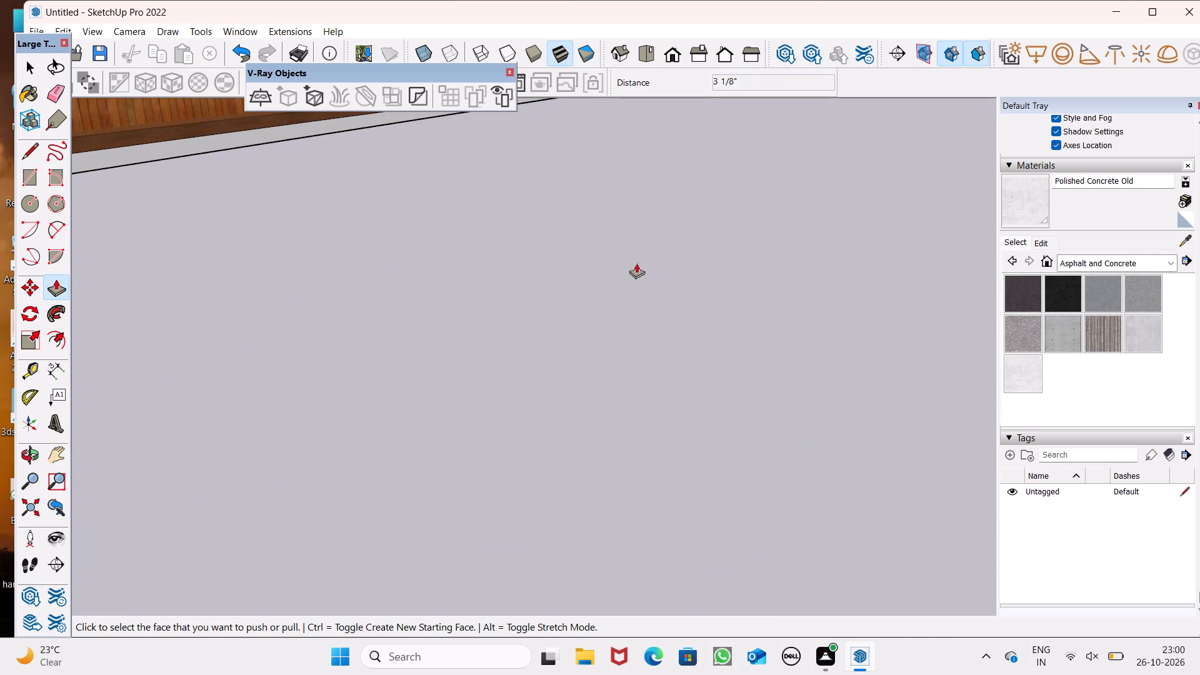
pyautogui.moveTo(557, 301); pyautogui.dragTo(874, 410)
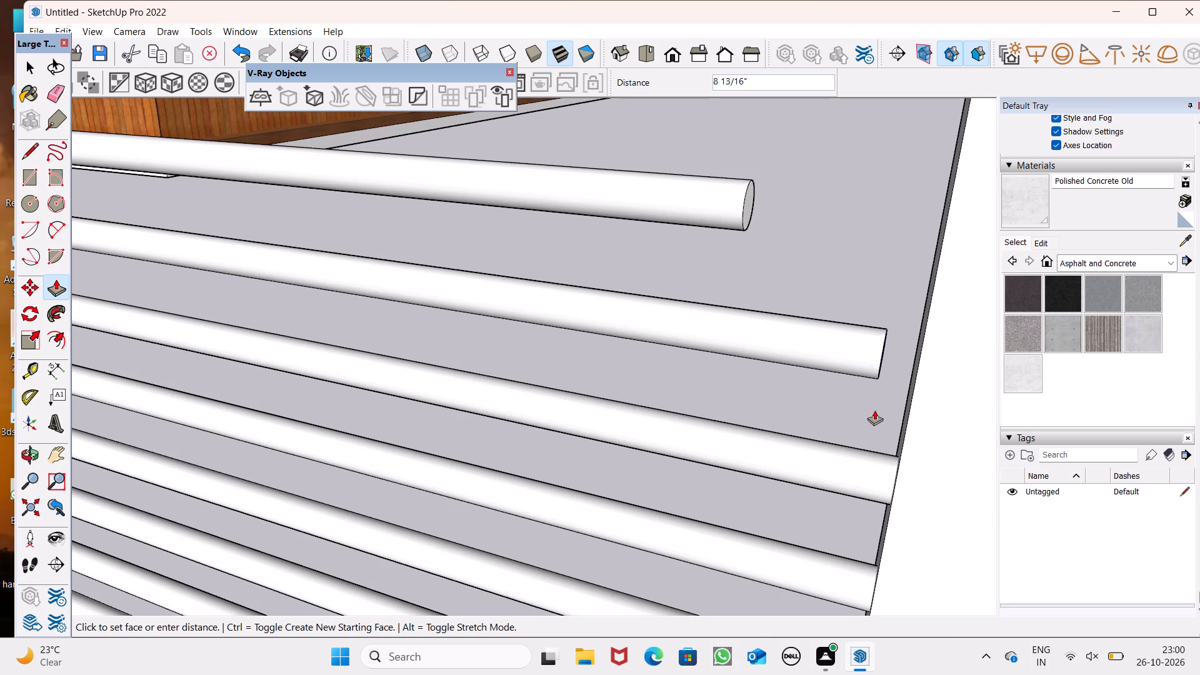
pyautogui.moveTo(874, 410); pyautogui.dragTo(873, 399)
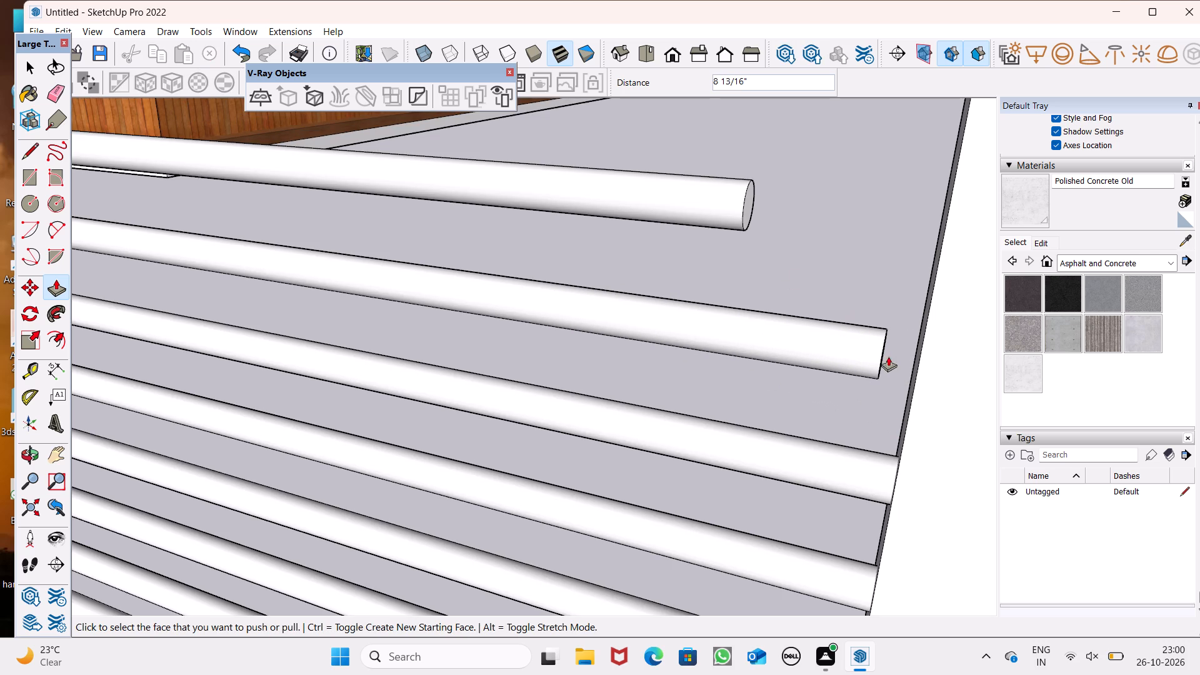
pyautogui.moveTo(887, 354); pyautogui.dragTo(861, 341, button='middle')
pyautogui.moveTo(806, 317); pyautogui.dragTo(836, 329)
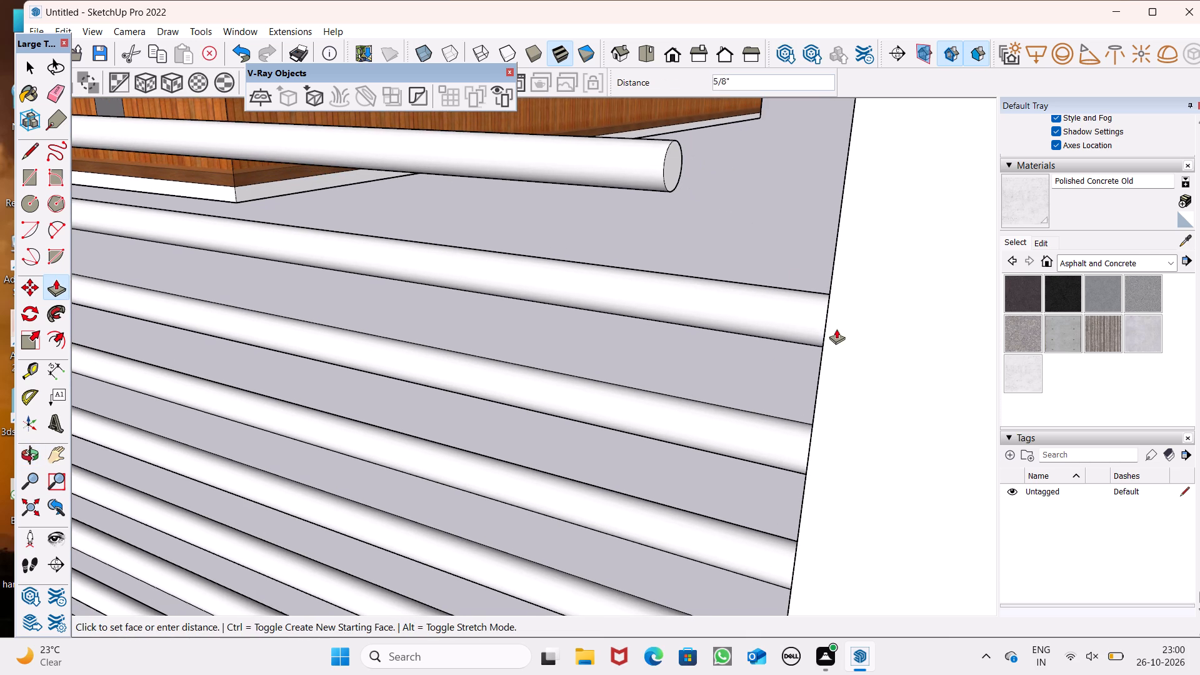
pyautogui.moveTo(836, 329); pyautogui.dragTo(844, 327)
# Extend the fourth bar from the top by about 4 1/4" to the frame's opposite upright.
pyautogui.moveTo(839, 306); pyautogui.dragTo(971, 327, button='middle')
pyautogui.moveTo(662, 176); pyautogui.dragTo(516, 194, button='middle')
pyautogui.moveTo(622, 175); pyautogui.dragTo(792, 232)
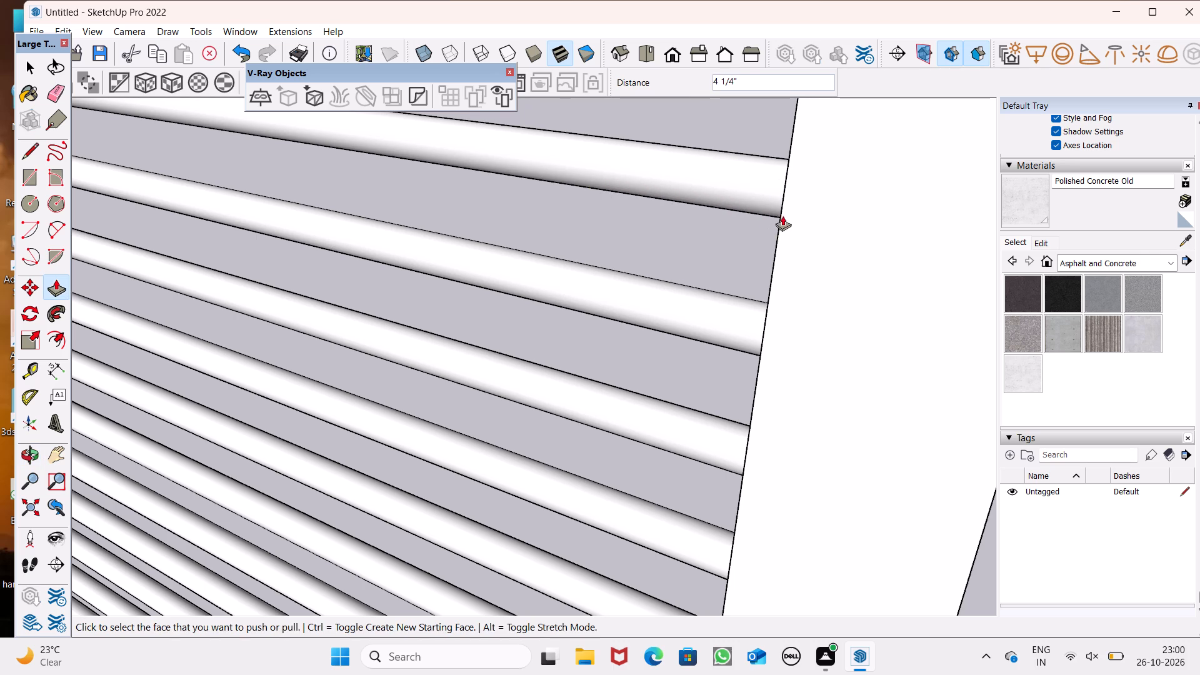
# Extend the third bar from the top by about 2 7/16" to the frame's opposite upright.
pyautogui.scroll(-5, 779, 209)
pyautogui.moveTo(779, 221); pyautogui.dragTo(932, 224, button='middle')
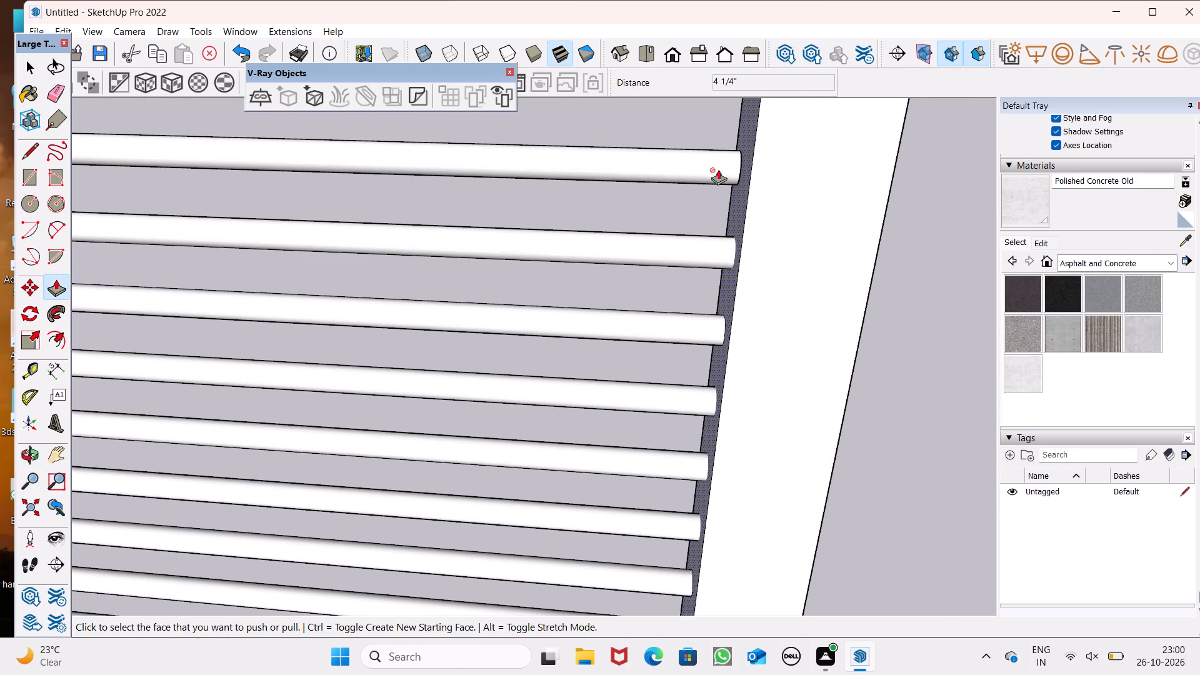
pyautogui.scroll(-3, 718, 173)
pyautogui.scroll(-5, 710, 250)
pyautogui.scroll(7, 738, 188)
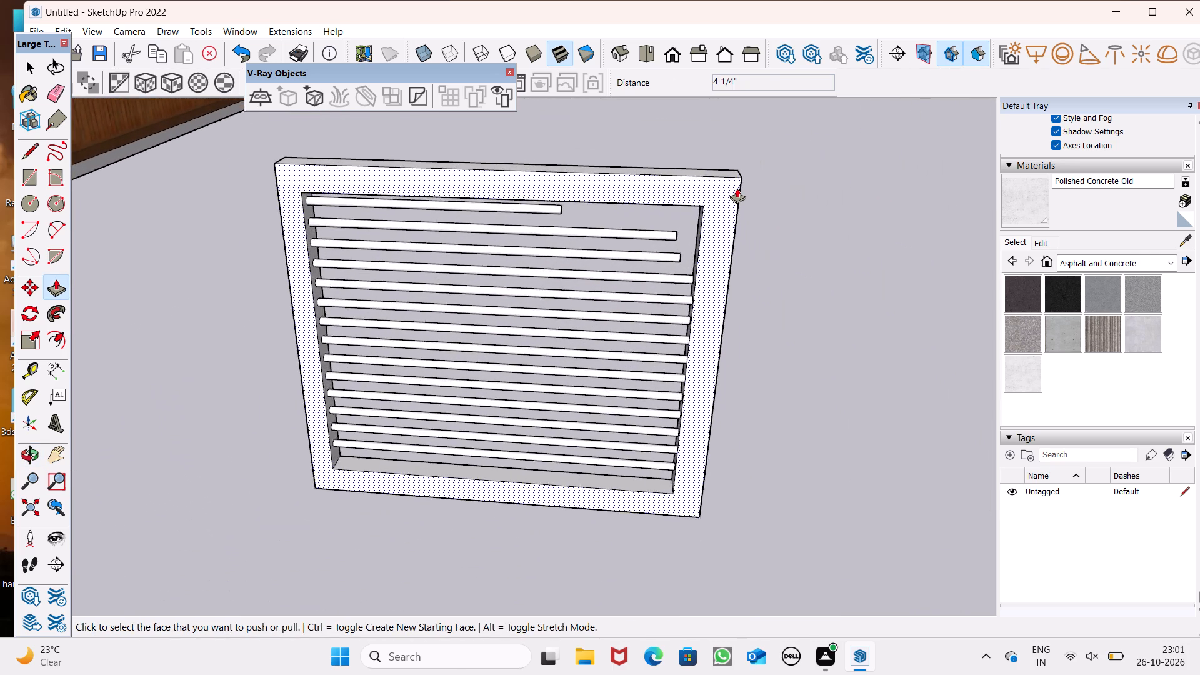
pyautogui.scroll(2, 737, 188)
pyautogui.moveTo(739, 227); pyautogui.dragTo(690, 171, button='middle')
pyautogui.scroll(1, 633, 231)
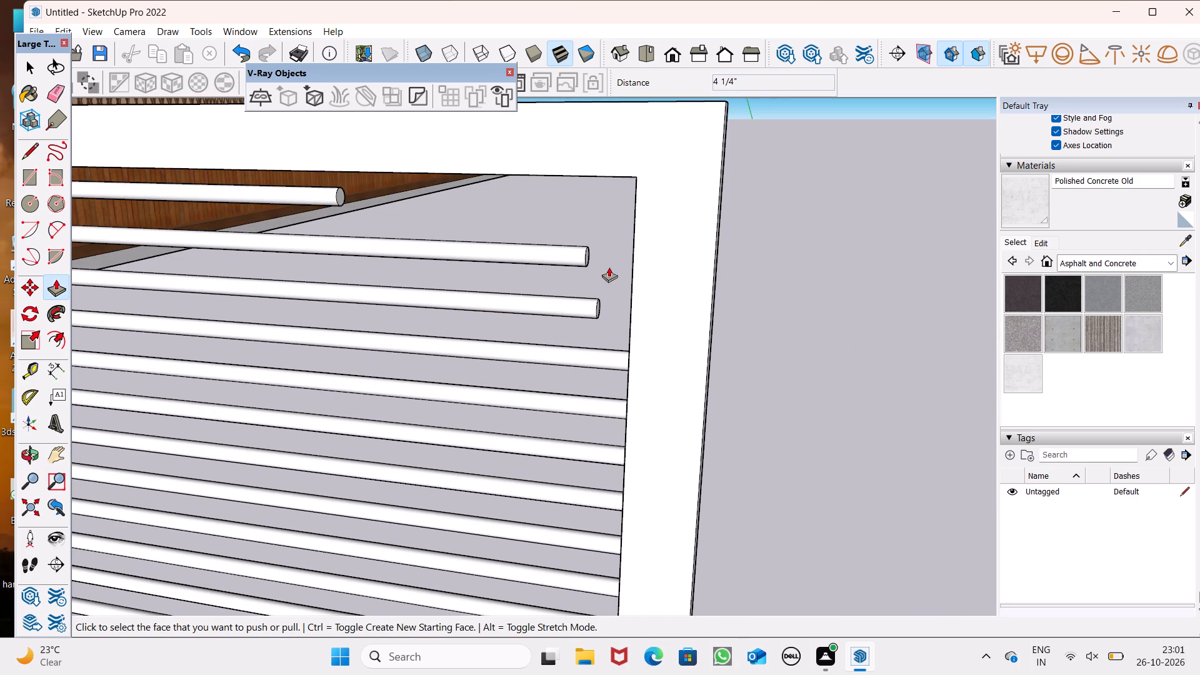
pyautogui.scroll(3, 599, 316)
pyautogui.scroll(-3, 608, 297)
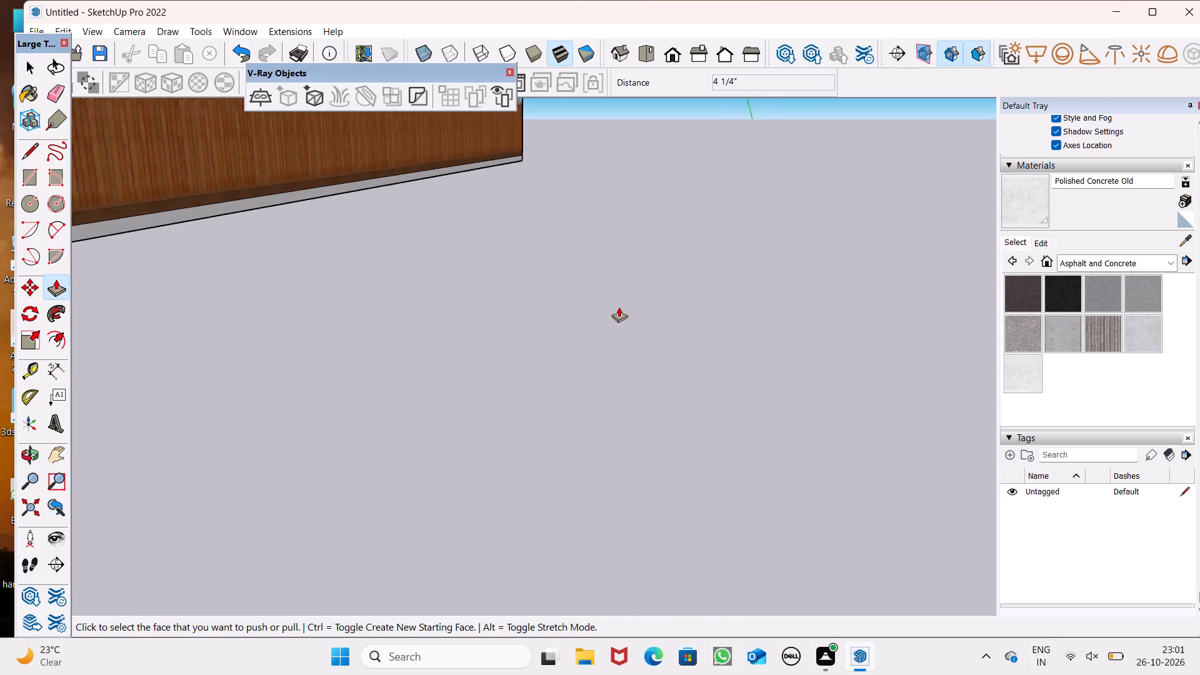
pyautogui.scroll(-3, 619, 307)
pyautogui.scroll(2, 624, 291)
pyautogui.scroll(-1, 626, 284)
pyautogui.moveTo(686, 187); pyautogui.dragTo(695, 189)
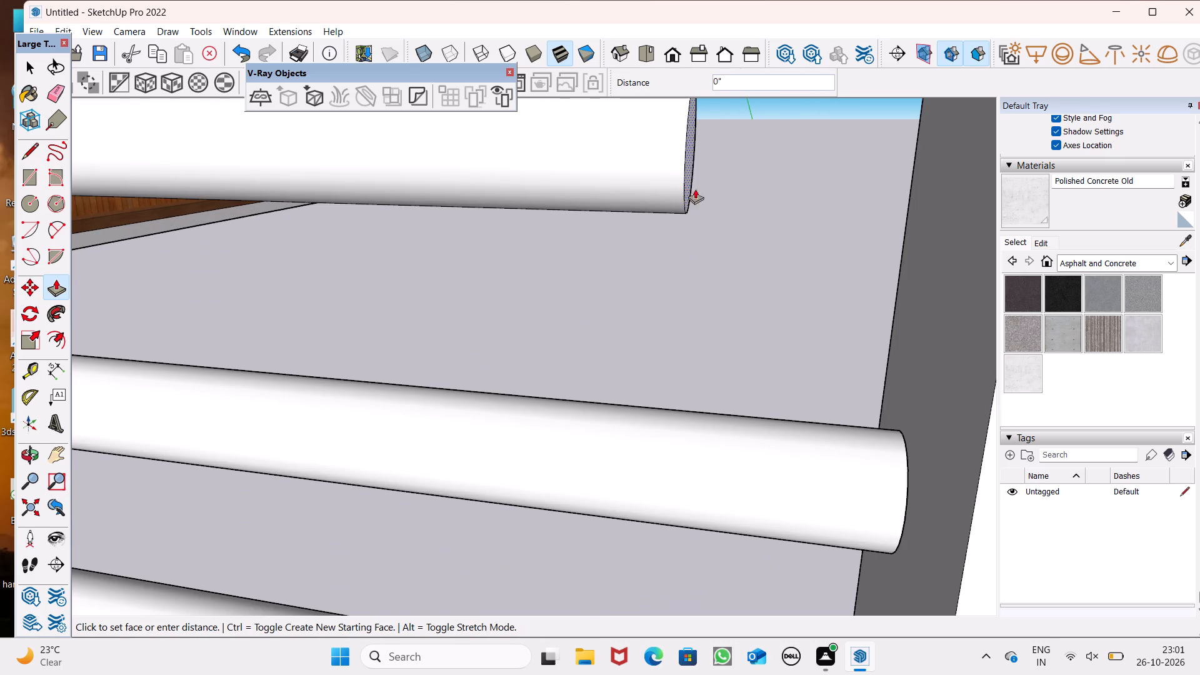
pyautogui.moveTo(695, 189); pyautogui.dragTo(937, 242)
pyautogui.scroll(-6, 814, 264)
pyautogui.scroll(1, 767, 234)
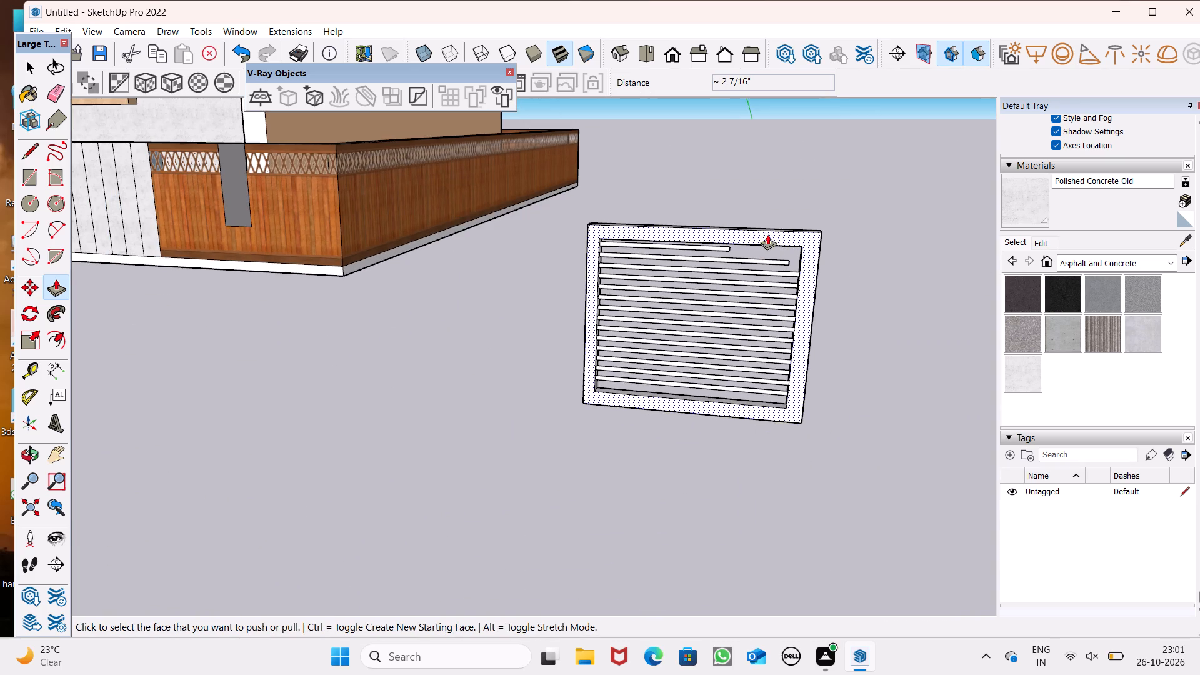
# Extend the top bar by about 1' 1 7/8", plus about 6 5/8" more, to reach the opposite upright.
pyautogui.scroll(6, 767, 239)
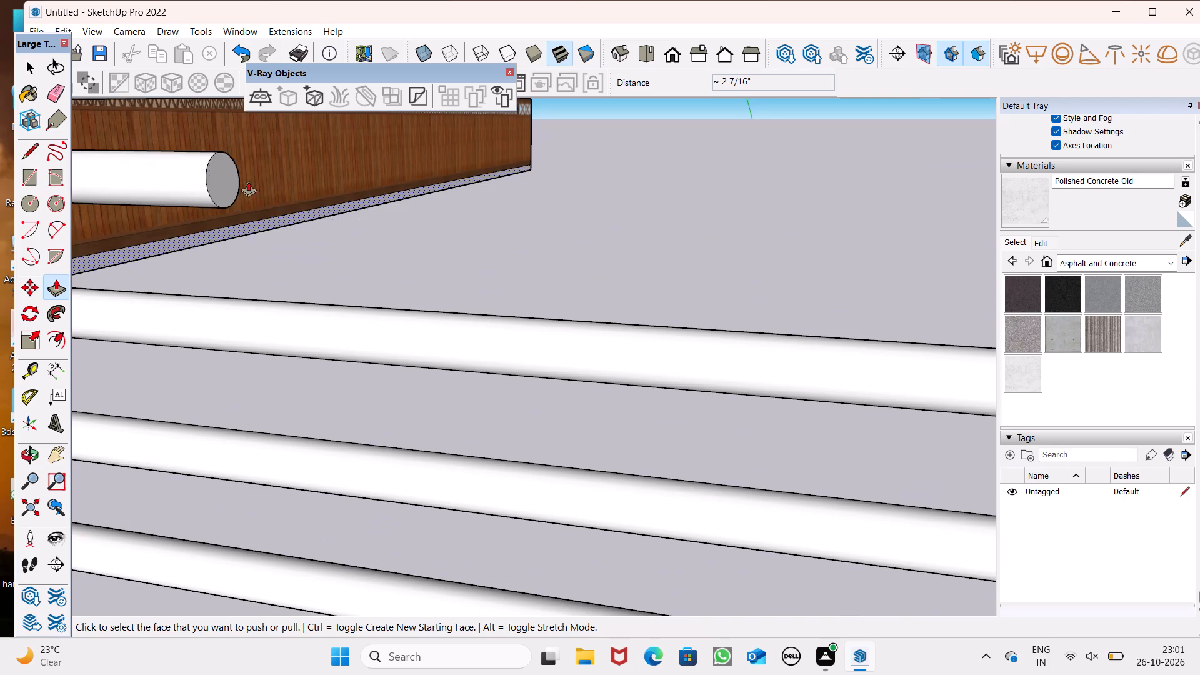
pyautogui.moveTo(221, 180); pyautogui.dragTo(879, 327)
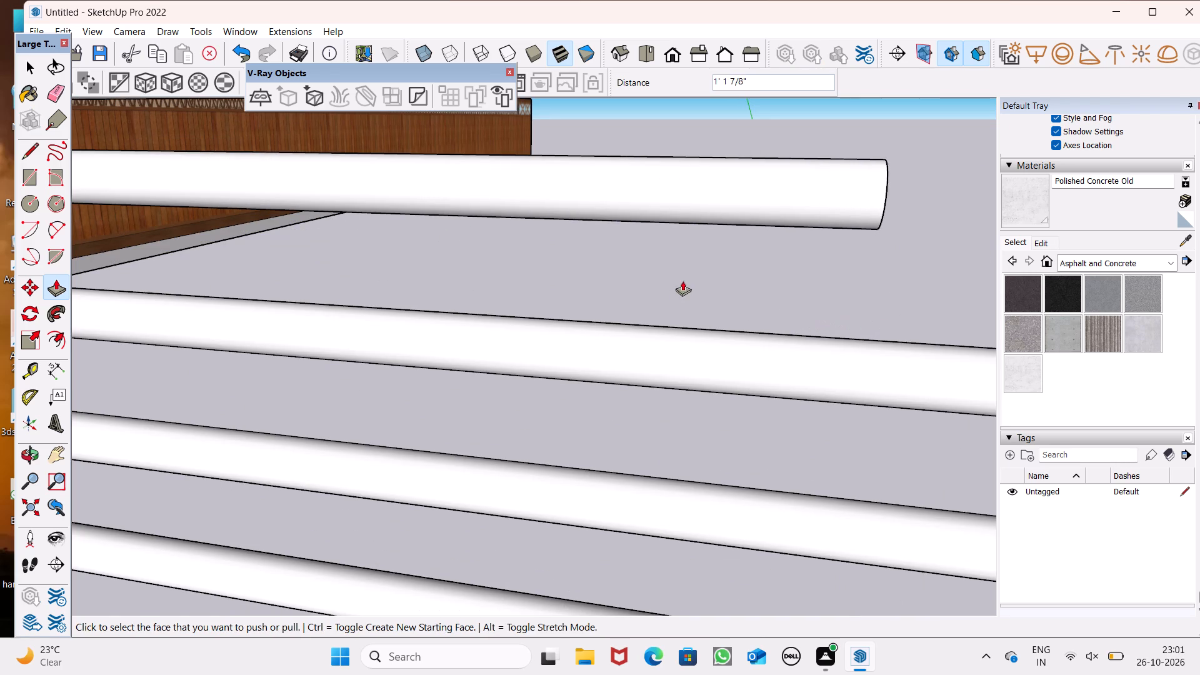
pyautogui.scroll(-4, 677, 287)
pyautogui.scroll(11, 713, 301)
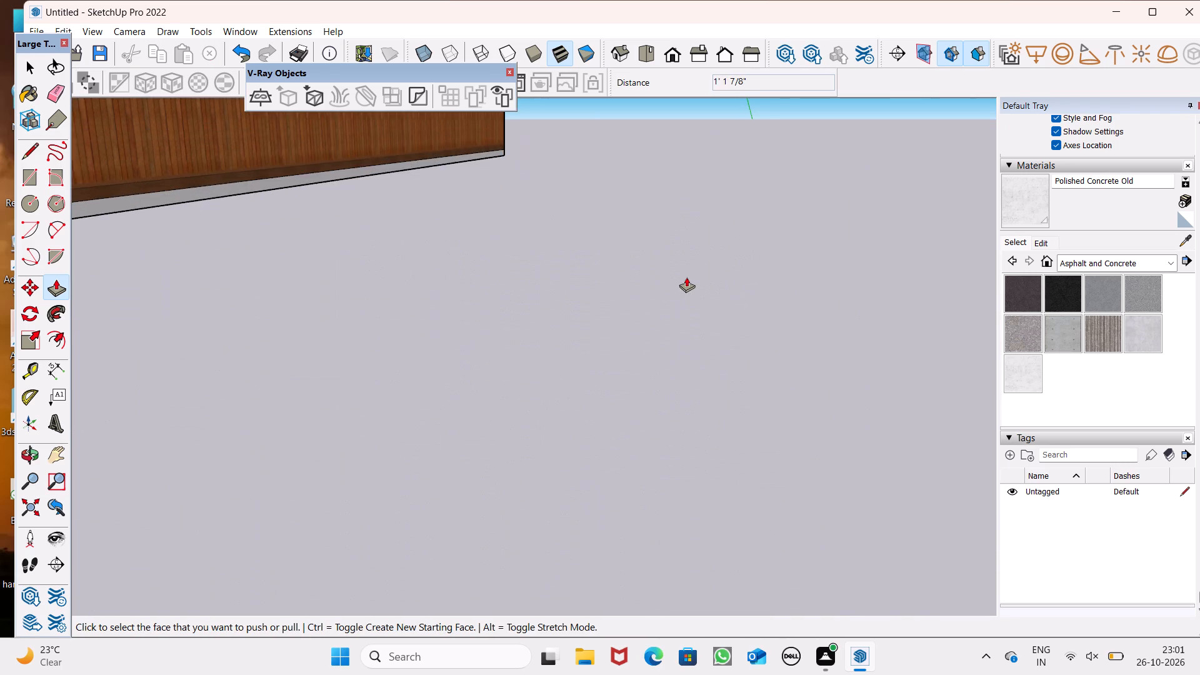
pyautogui.scroll(-4, 686, 277)
pyautogui.scroll(2, 666, 270)
pyautogui.scroll(-1, 666, 270)
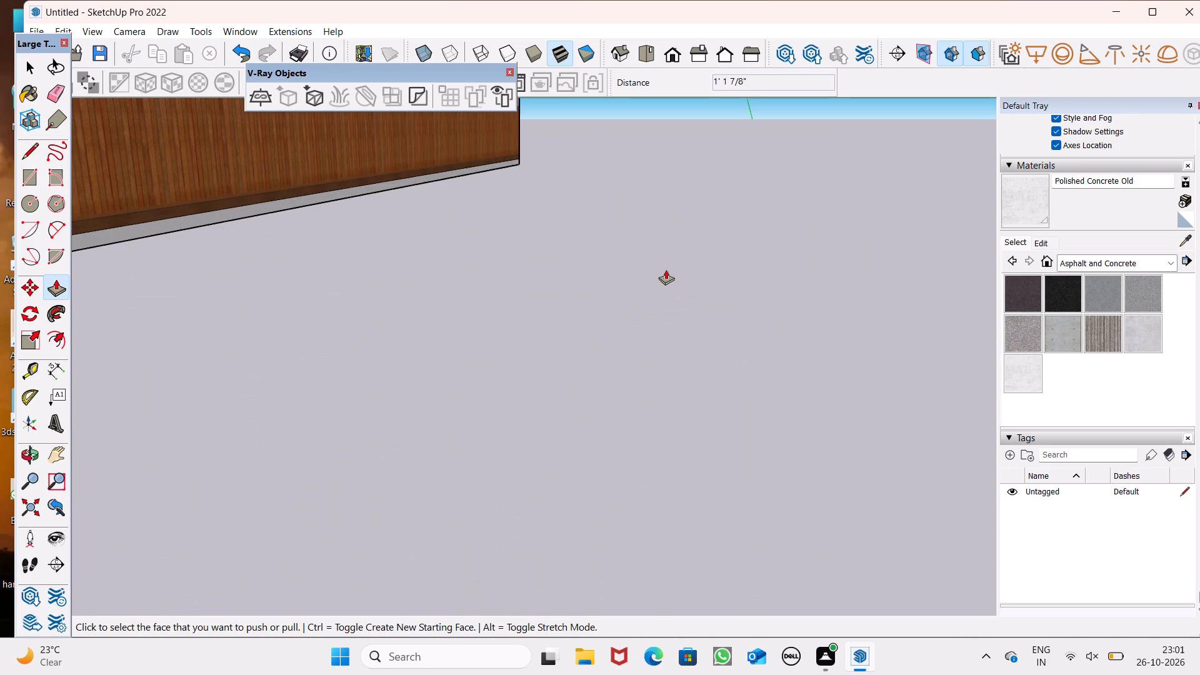
pyautogui.moveTo(592, 183); pyautogui.dragTo(738, 213)
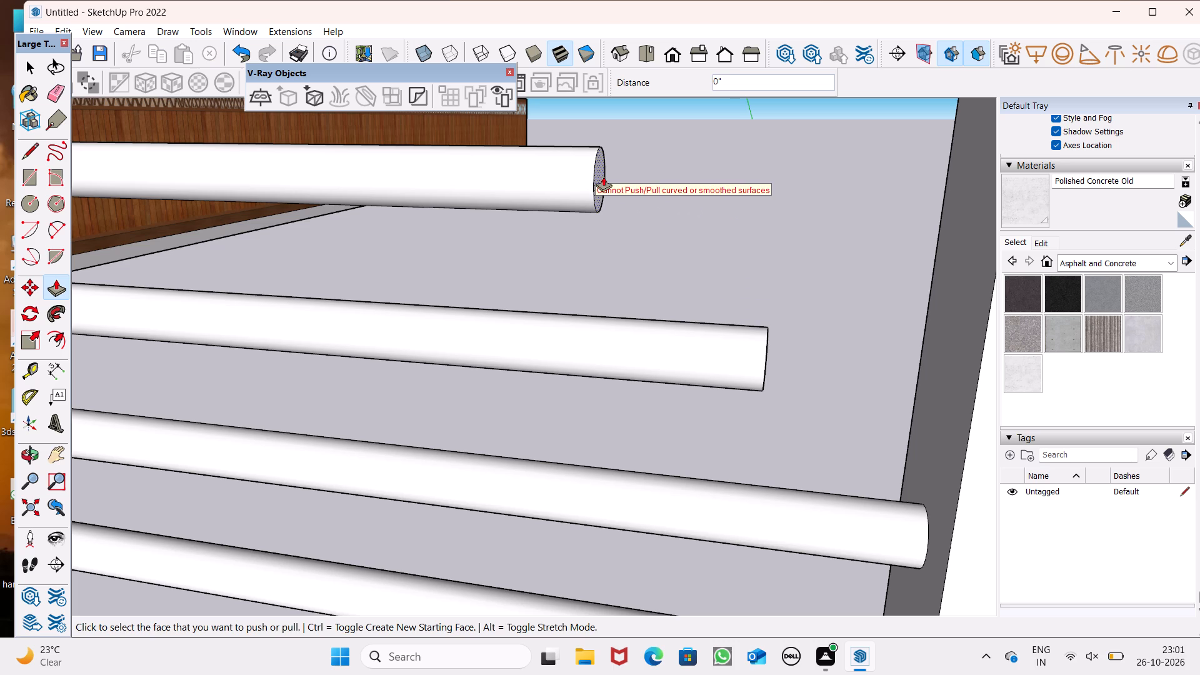
pyautogui.moveTo(603, 176); pyautogui.dragTo(979, 227)
pyautogui.scroll(-2, 721, 208)
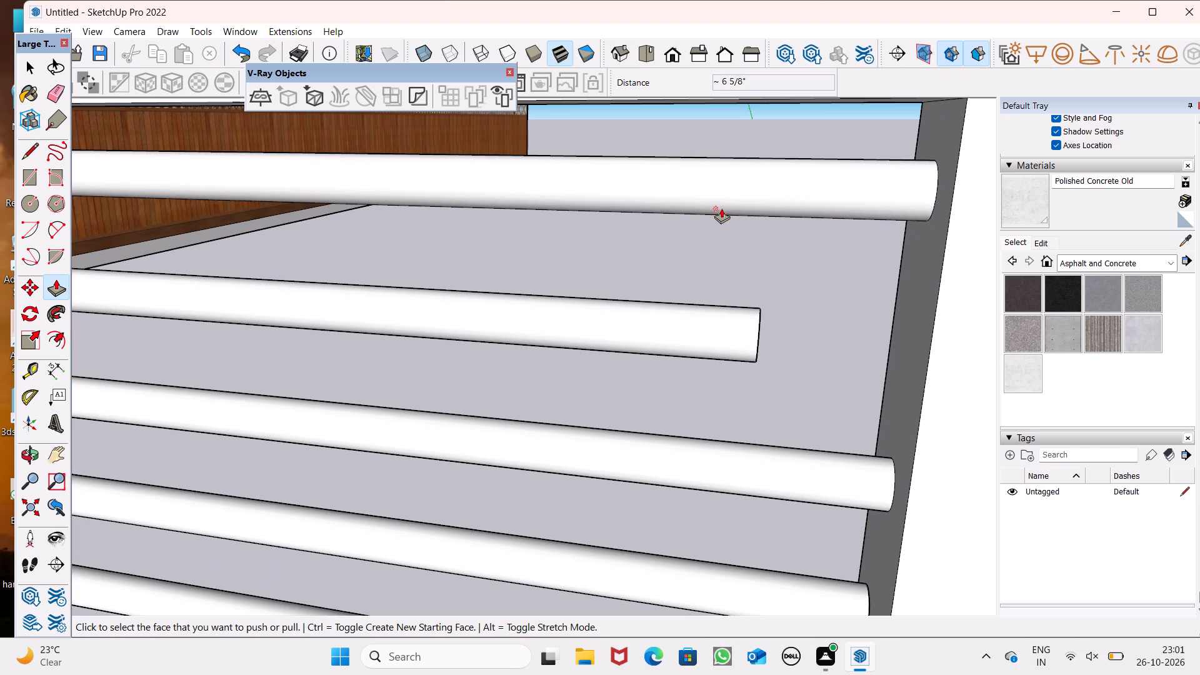
# Extend the second bar from the top by about 3 1/2" to the frame's opposite upright.
pyautogui.moveTo(767, 348); pyautogui.dragTo(761, 341, button='middle')
pyautogui.middleClick(761, 341)
pyautogui.middleClick(763, 344)
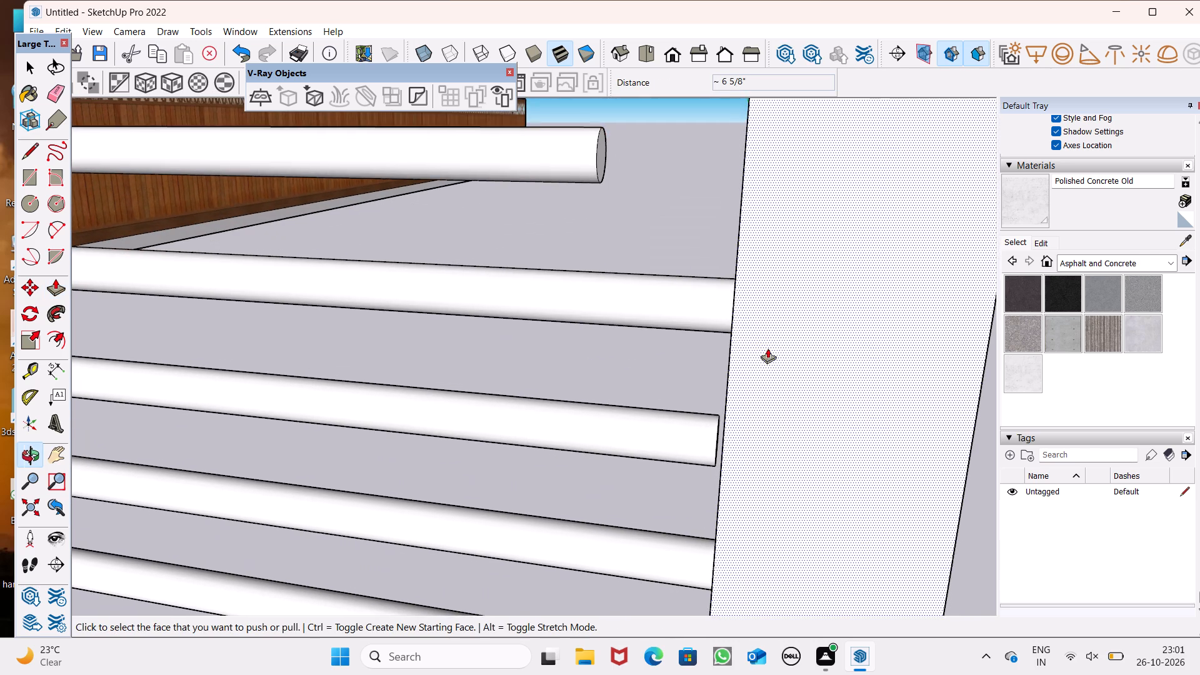
pyautogui.moveTo(604, 169); pyautogui.dragTo(753, 207)
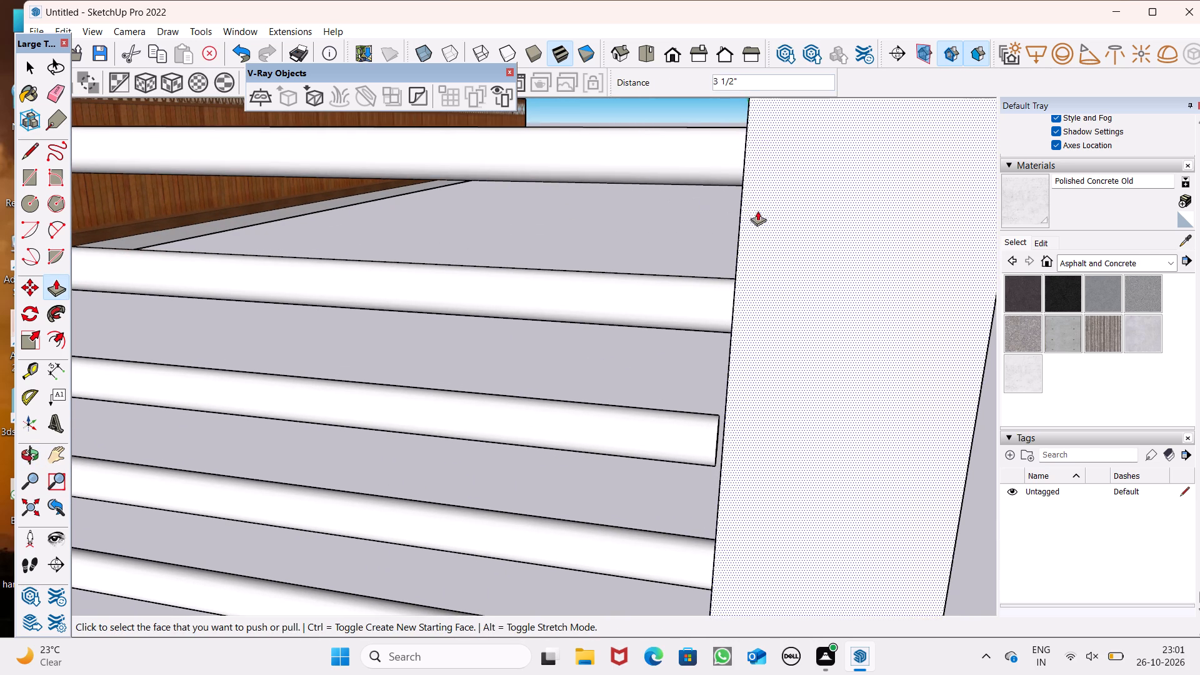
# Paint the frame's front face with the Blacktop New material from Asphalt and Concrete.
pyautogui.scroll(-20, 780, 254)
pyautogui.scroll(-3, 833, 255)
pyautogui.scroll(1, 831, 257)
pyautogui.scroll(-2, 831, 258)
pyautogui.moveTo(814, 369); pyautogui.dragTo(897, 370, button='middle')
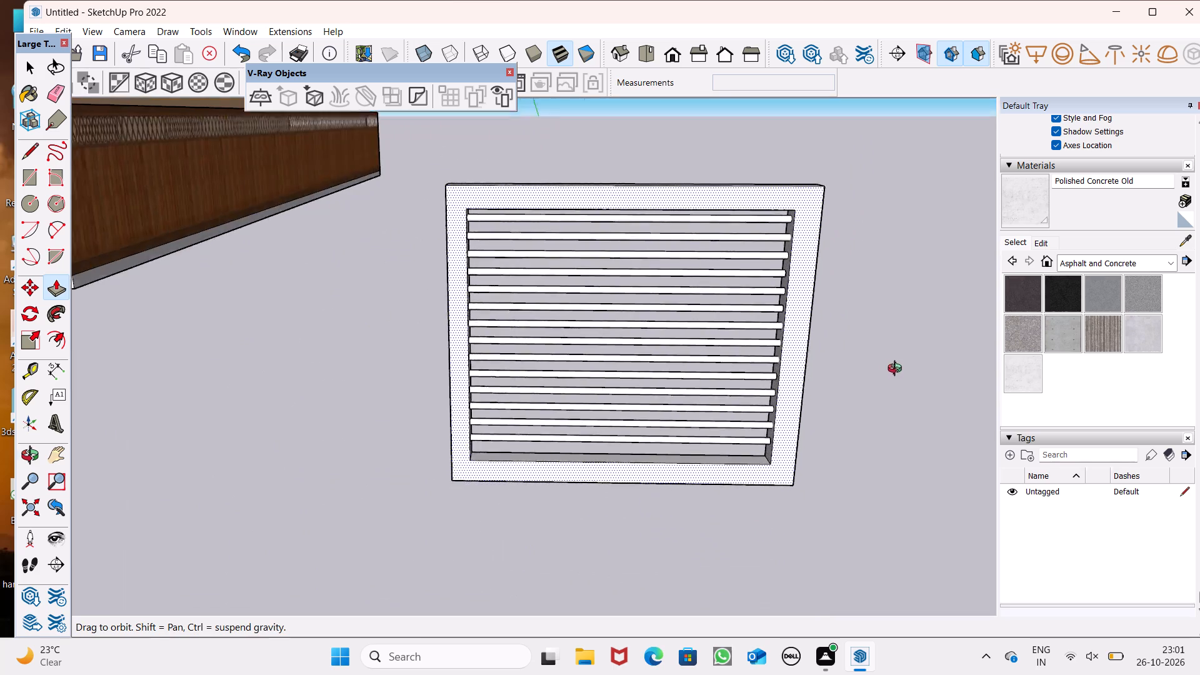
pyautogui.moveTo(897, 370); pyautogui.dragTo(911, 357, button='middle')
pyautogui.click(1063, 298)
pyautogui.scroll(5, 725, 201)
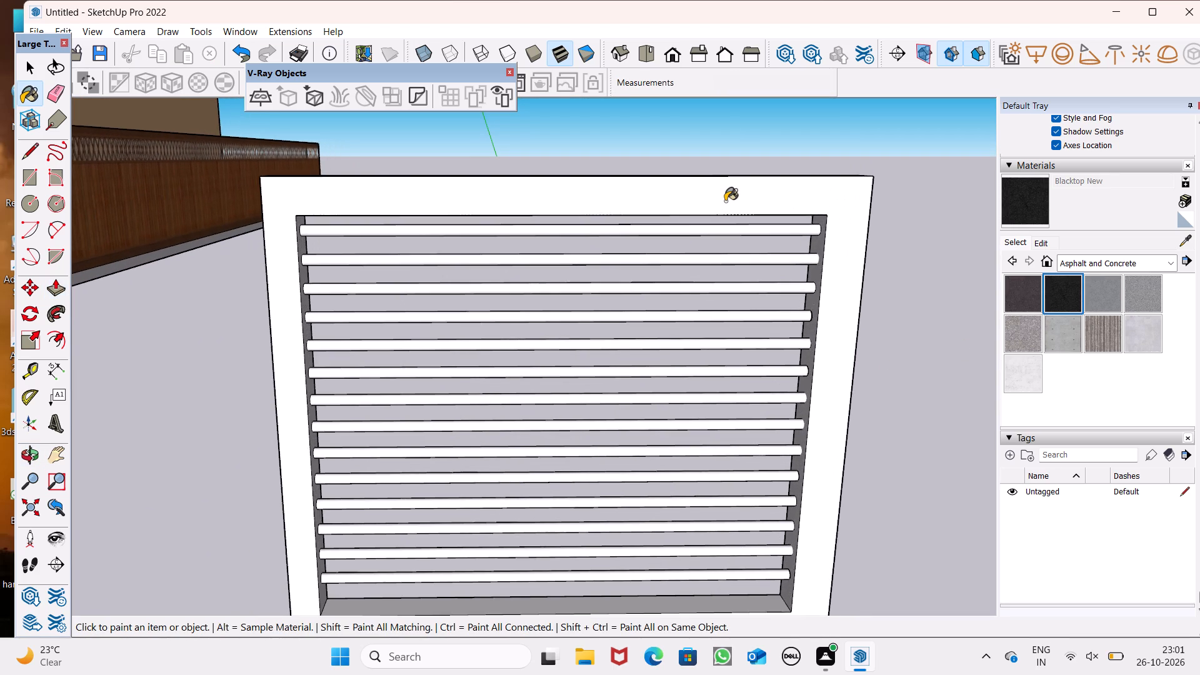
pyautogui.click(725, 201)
# Paint the frame's front face with Color M08 from the Colors collection.
pyautogui.scroll(3, 725, 201)
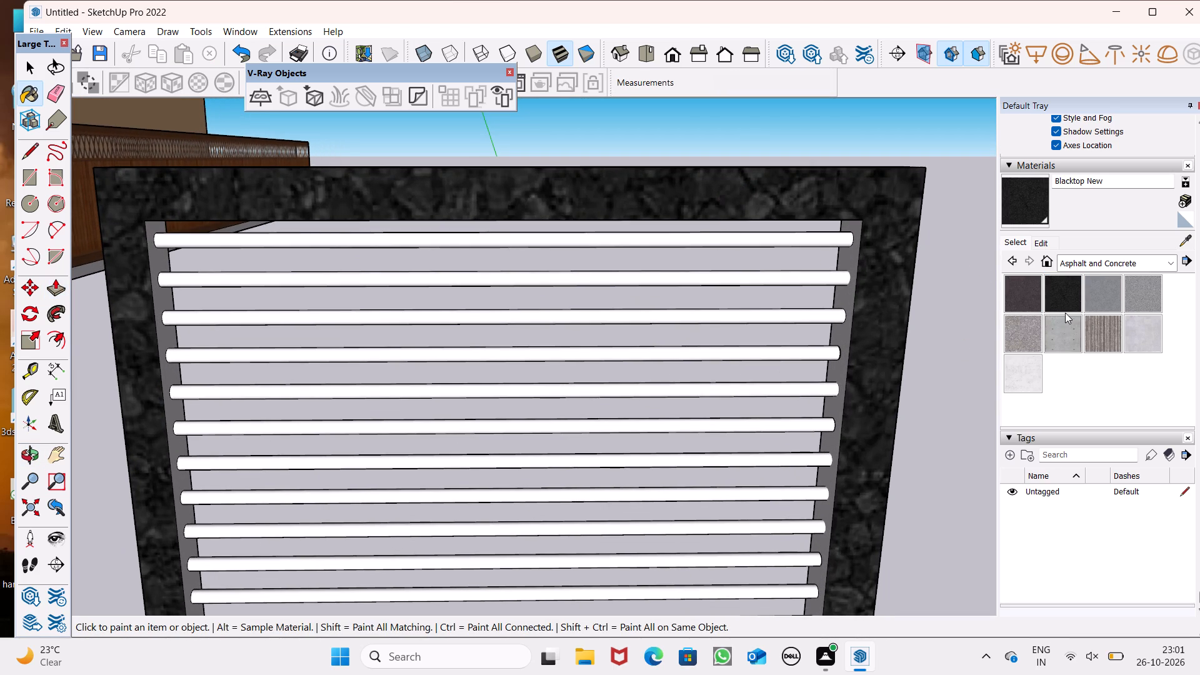
pyautogui.click(1092, 266)
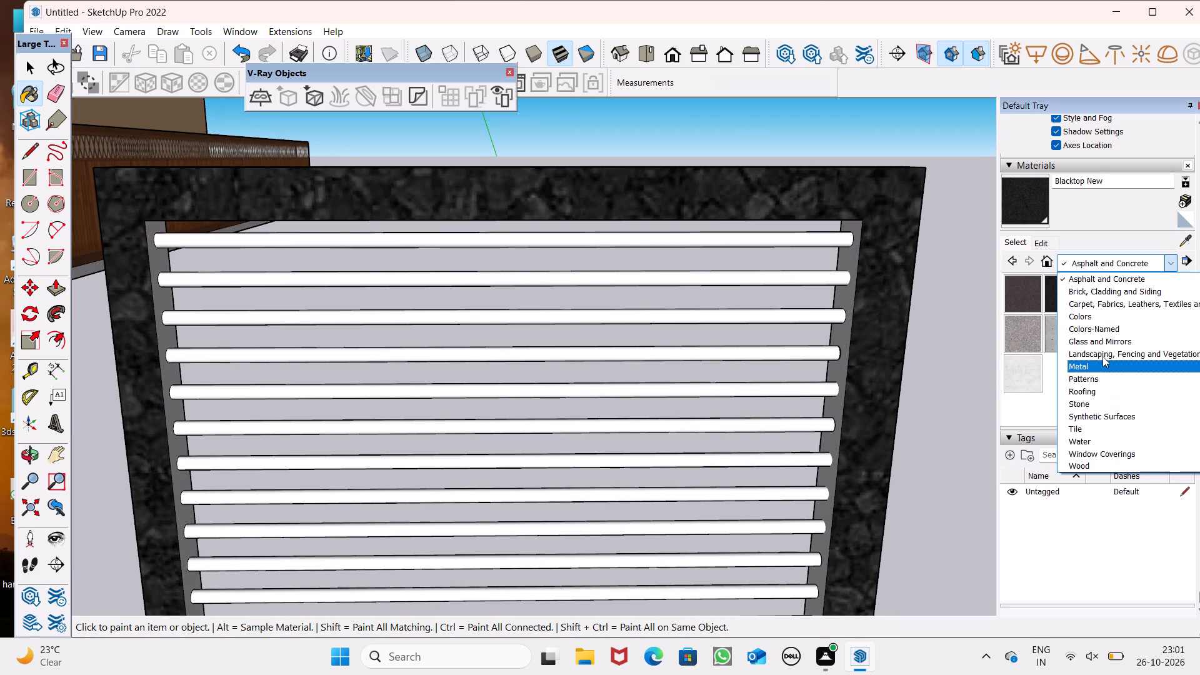
pyautogui.click(1107, 312)
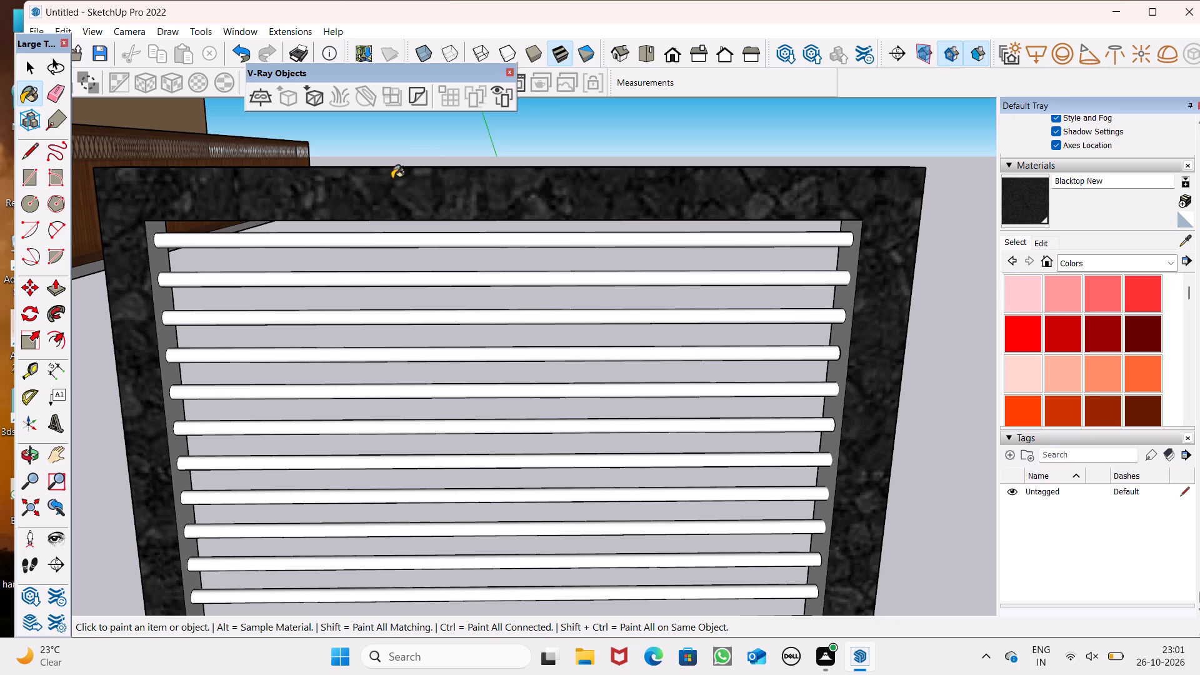
pyautogui.scroll(-17, 1127, 371)
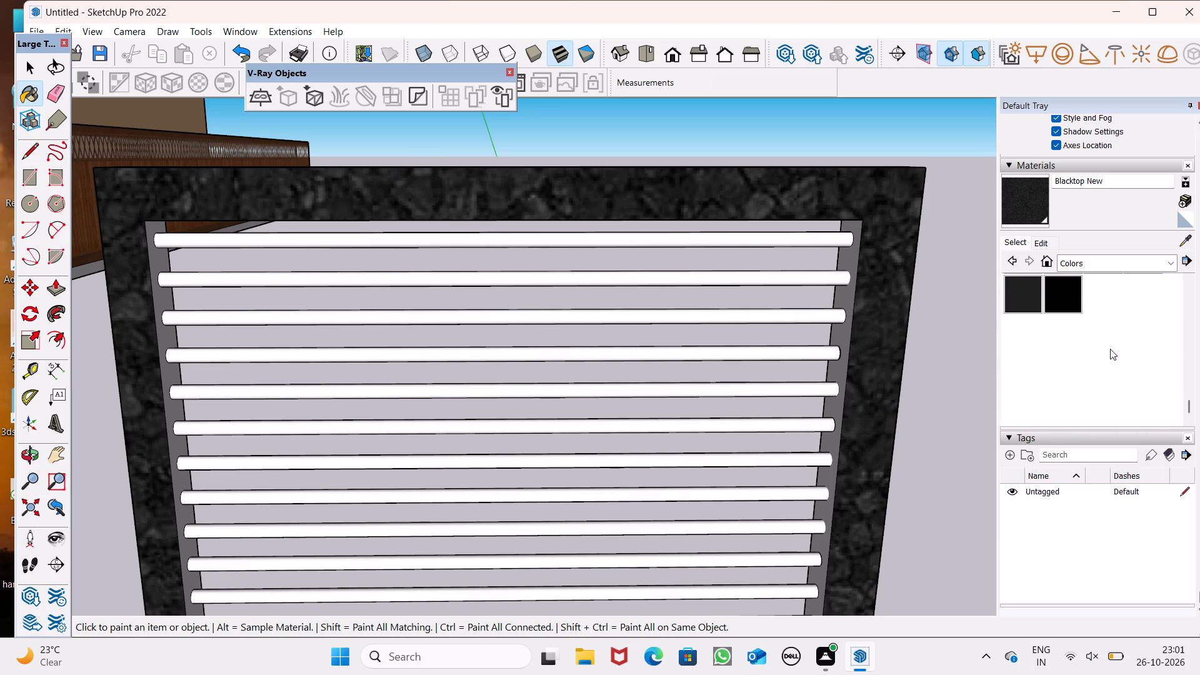
pyautogui.click(1030, 299)
pyautogui.click(863, 204)
# Paint the top eight bars and the inner face of the upright at their near end with Color M08.
pyautogui.scroll(6, 861, 236)
pyautogui.scroll(5, 807, 247)
pyautogui.click(806, 235)
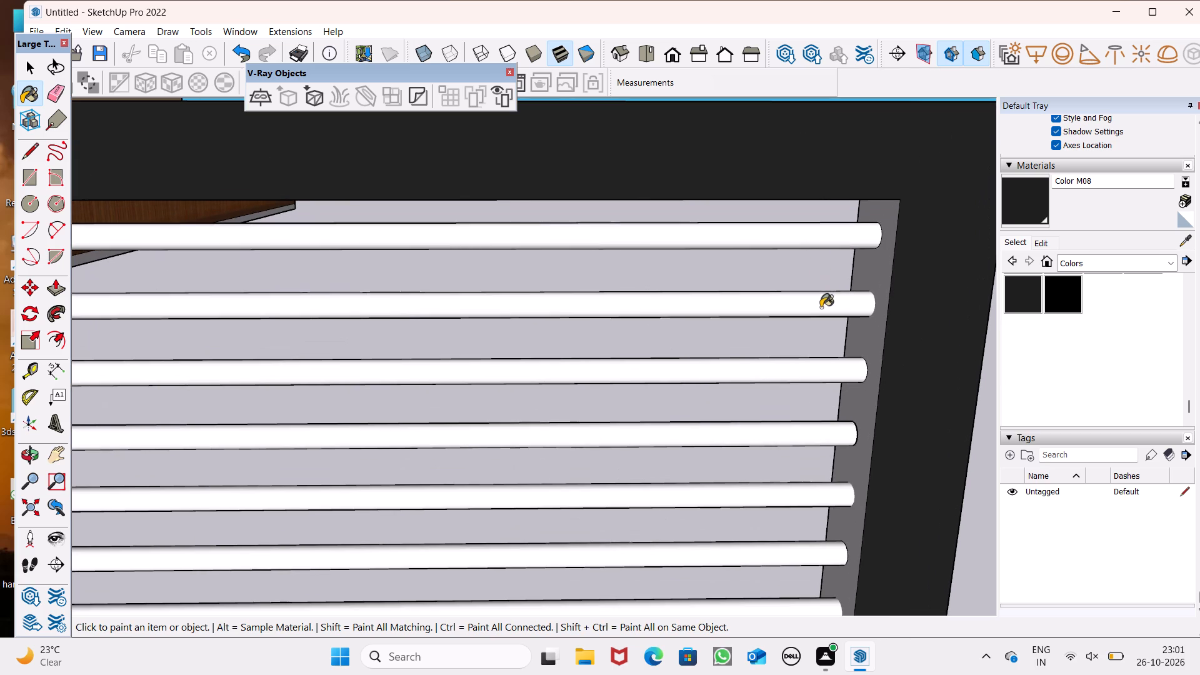
pyautogui.click(821, 307)
pyautogui.click(875, 280)
pyautogui.click(823, 364)
pyautogui.moveTo(823, 409); pyautogui.dragTo(822, 428)
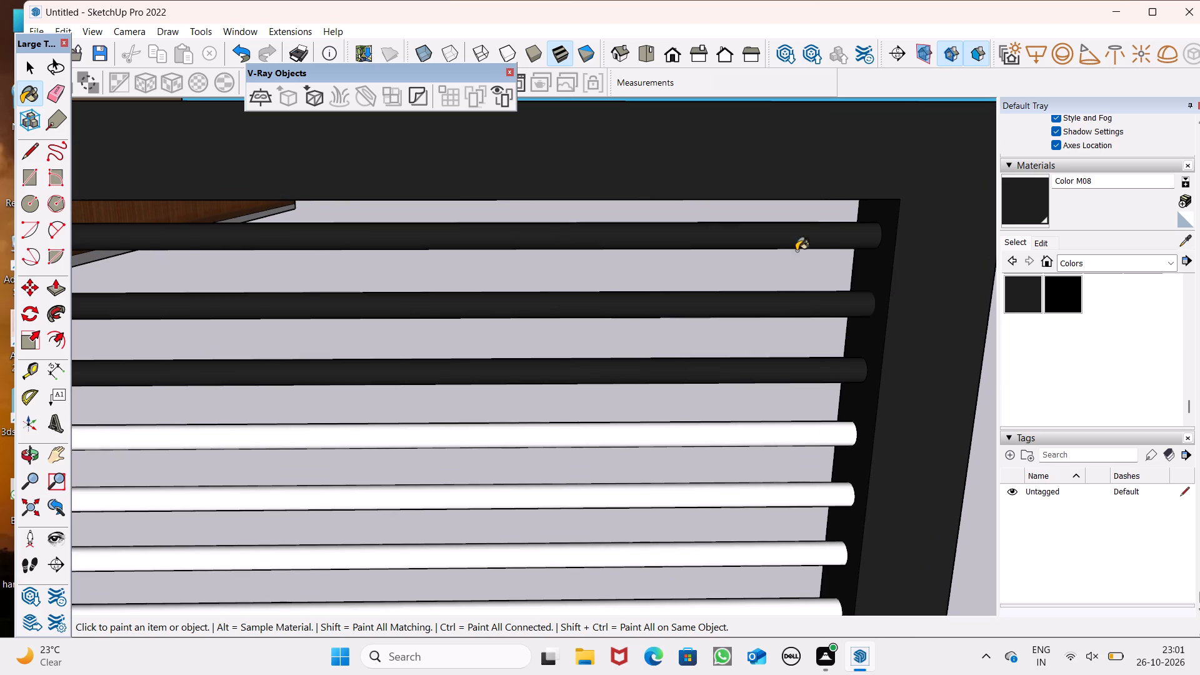
pyautogui.scroll(-4, 811, 368)
pyautogui.click(784, 464)
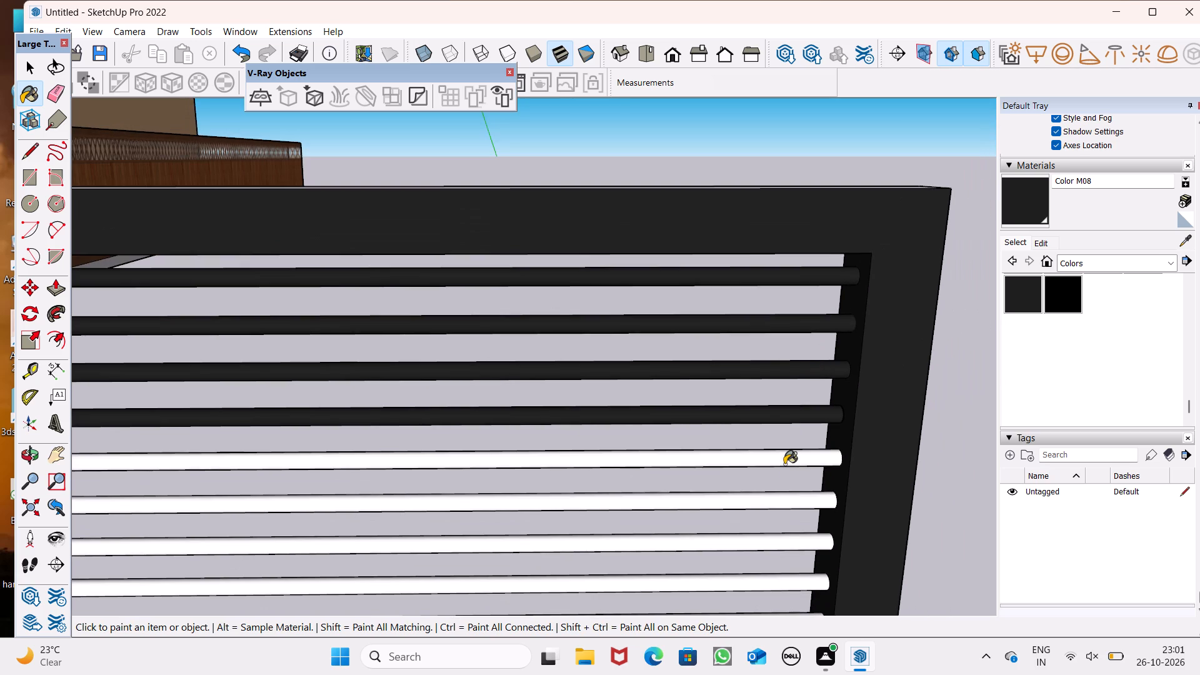
pyautogui.click(784, 502)
pyautogui.click(786, 537)
pyautogui.click(787, 582)
# Paint the remaining six lower bars, from the ninth to the bottom one, with Color M08.
pyautogui.scroll(-7, 777, 397)
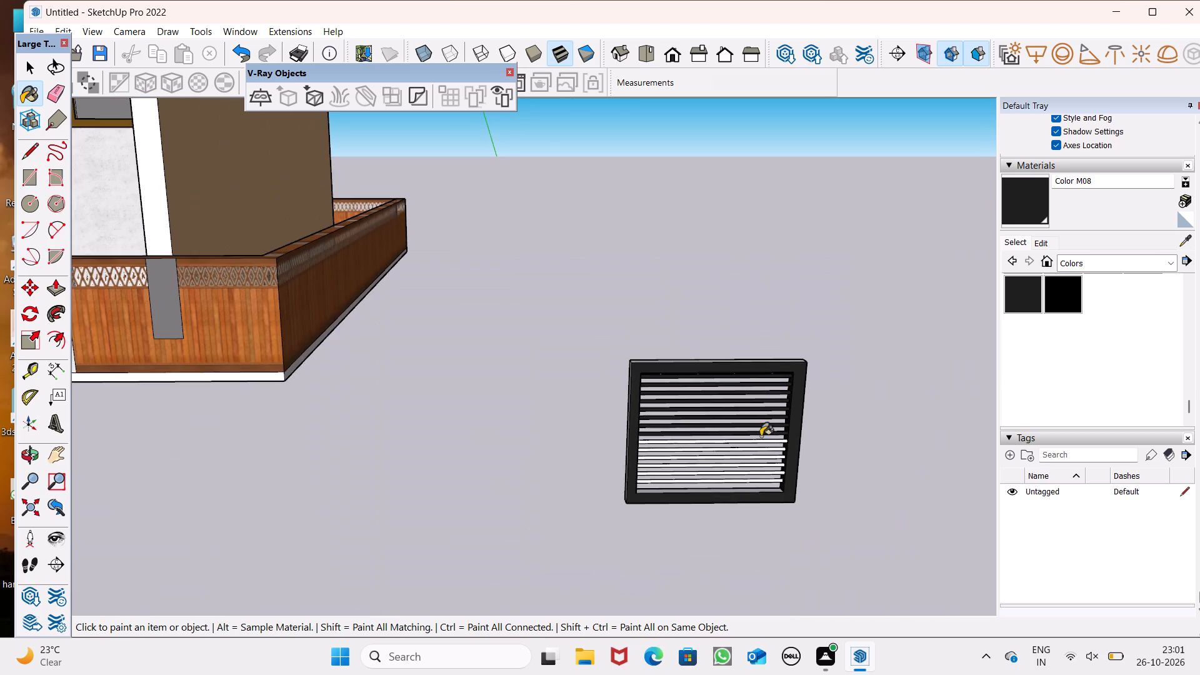
pyautogui.scroll(12, 744, 468)
pyautogui.click(769, 428)
pyautogui.scroll(2, 776, 459)
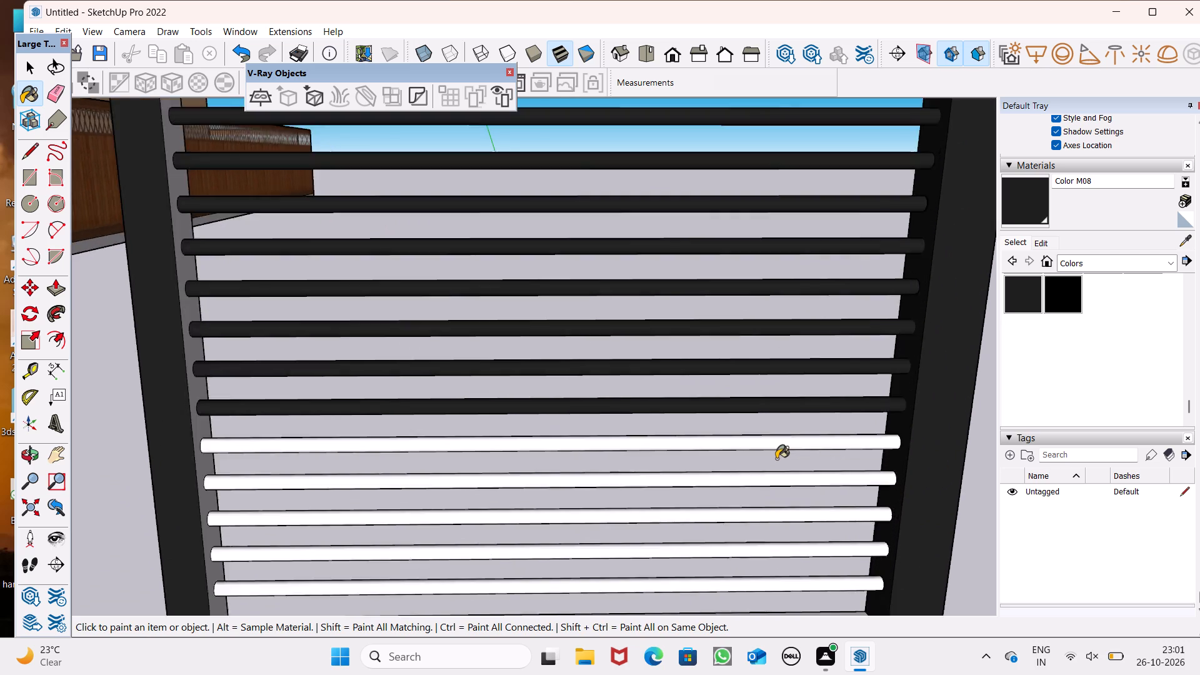
pyautogui.scroll(4, 776, 459)
pyautogui.scroll(-5, 776, 459)
pyautogui.click(797, 448)
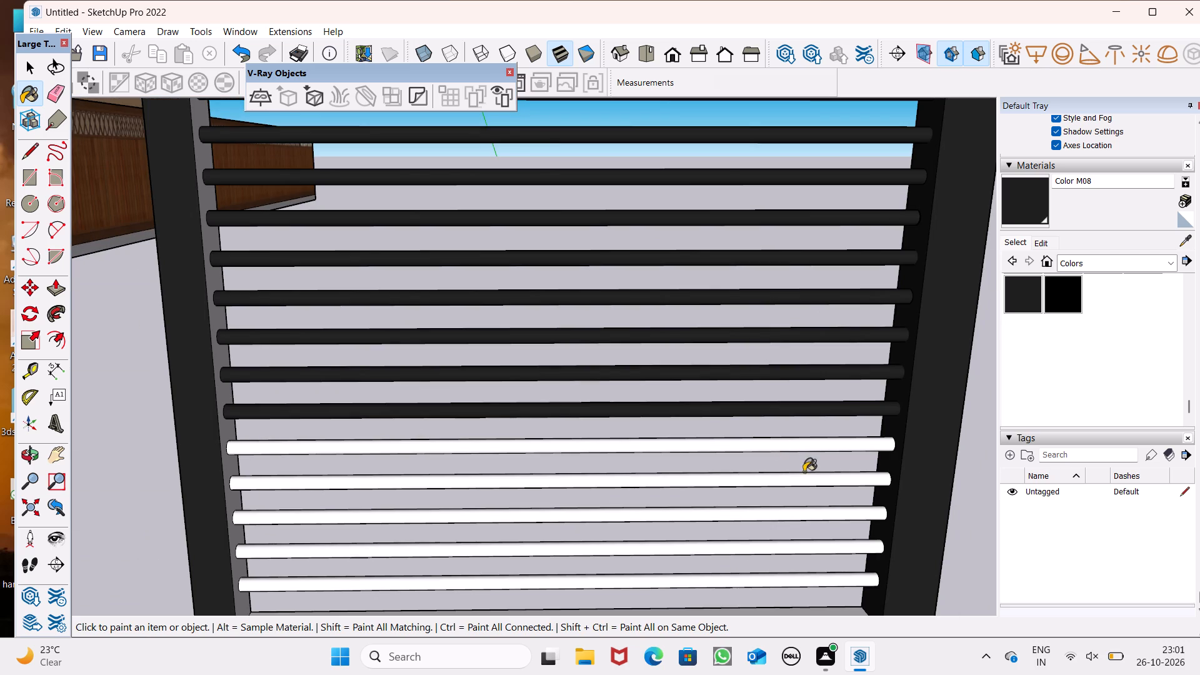
pyautogui.click(805, 477)
pyautogui.click(814, 522)
pyautogui.click(823, 551)
pyautogui.click(827, 577)
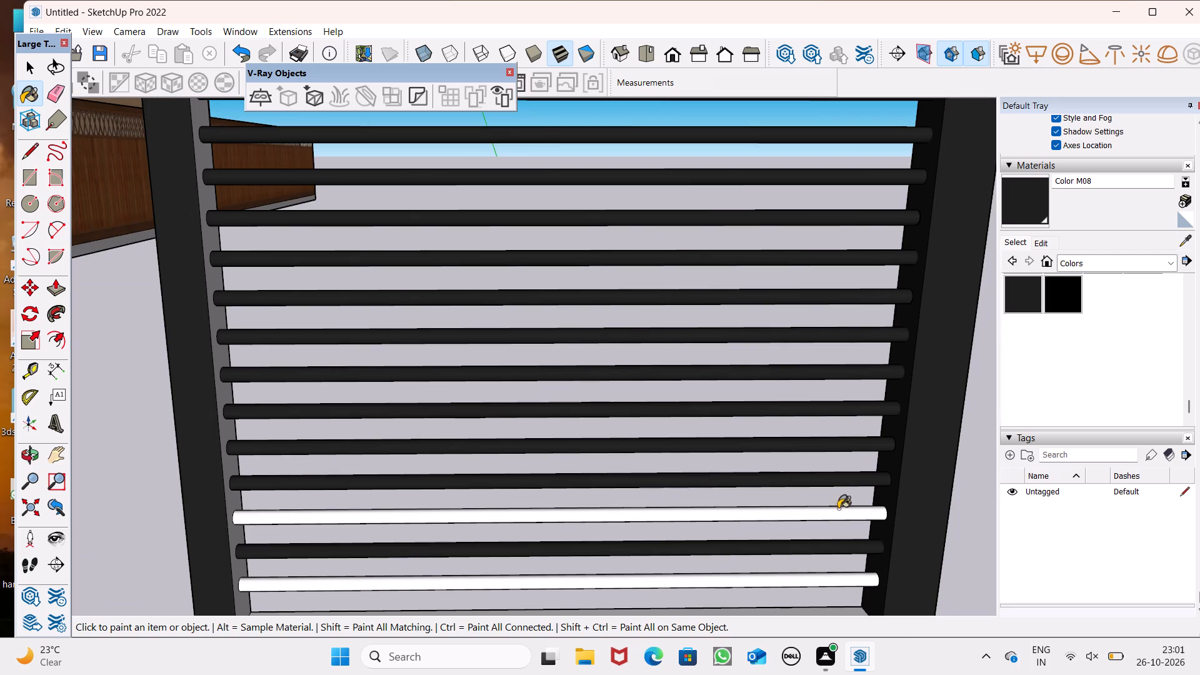
pyautogui.click(840, 512)
# Paint the opposite upright's inner face and the bottom rail's inner face with Color M08.
pyautogui.scroll(1, 342, 441)
pyautogui.click(212, 421)
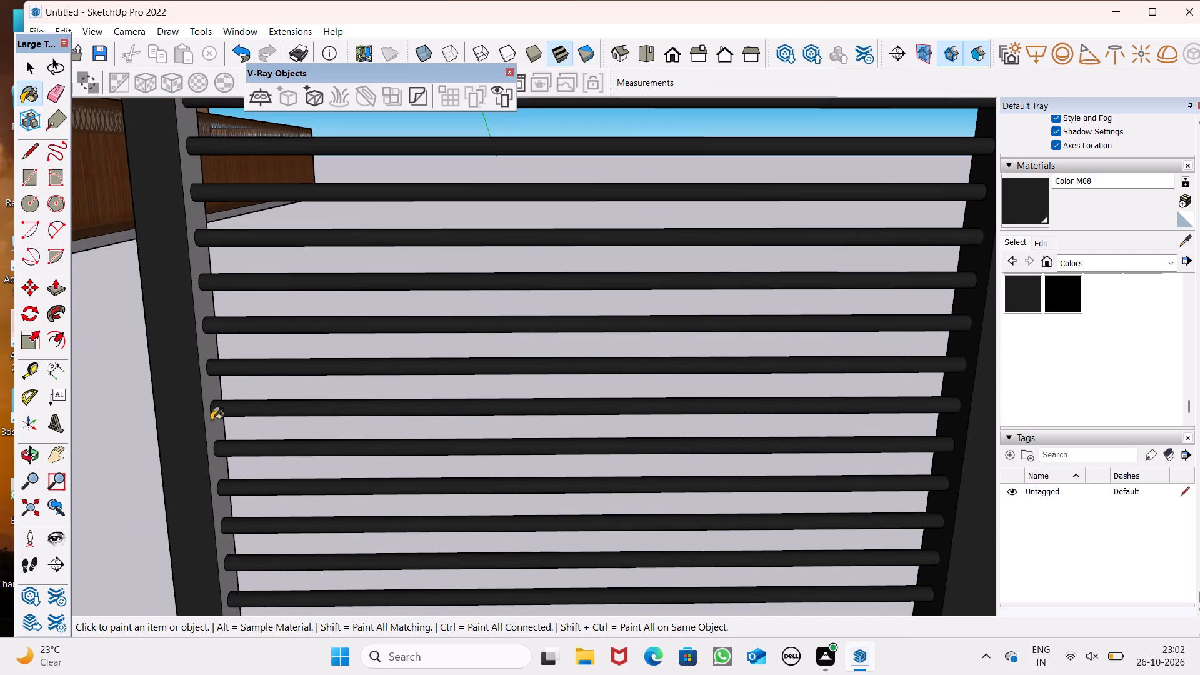
pyautogui.scroll(-7, 264, 352)
pyautogui.scroll(5, 334, 466)
pyautogui.scroll(-2, 396, 429)
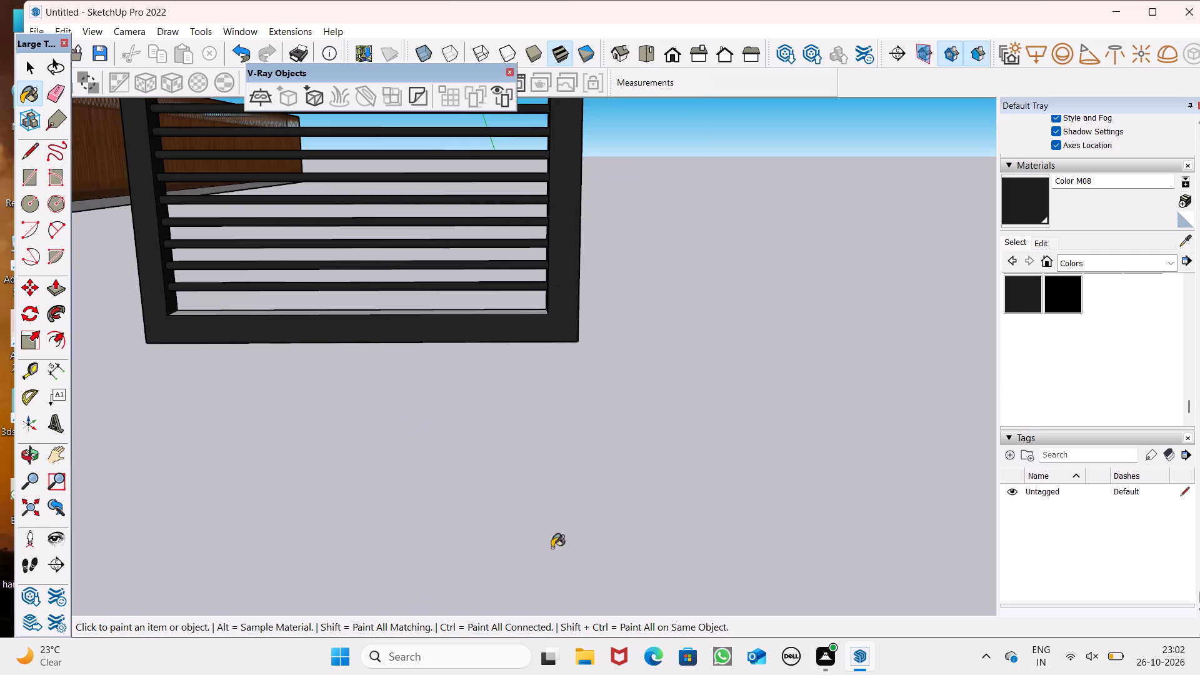
pyautogui.moveTo(554, 552); pyautogui.dragTo(734, 622, button='middle')
pyautogui.scroll(1, 498, 363)
pyautogui.click(482, 336)
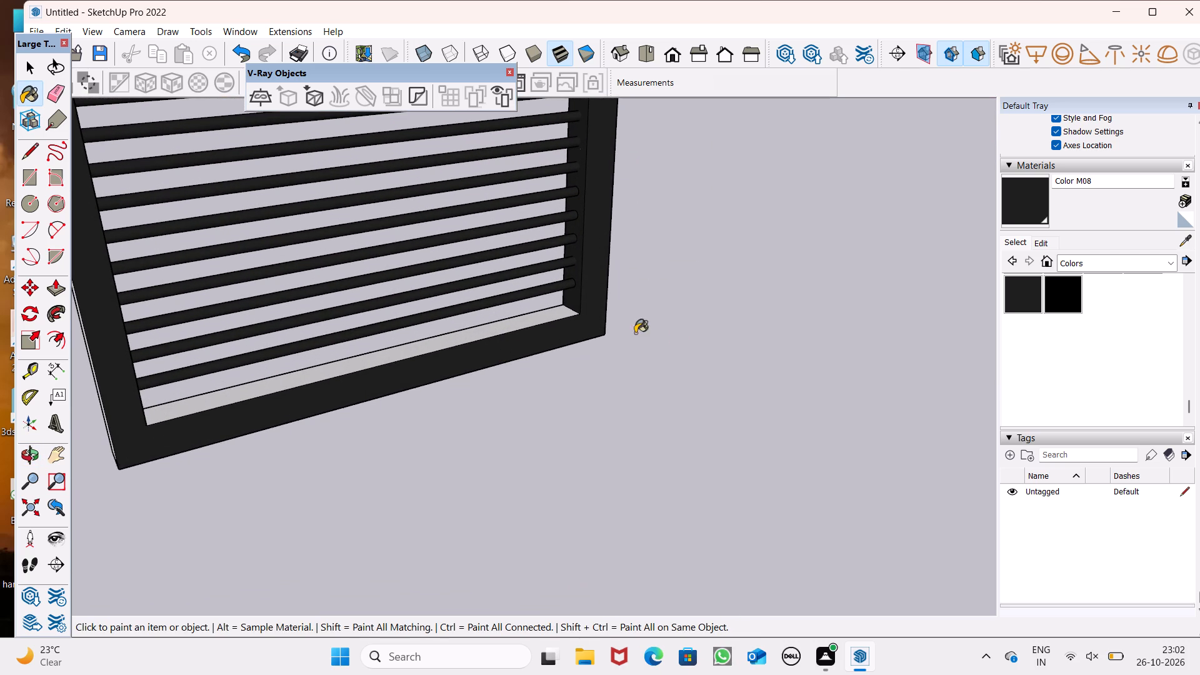
pyautogui.scroll(6, 496, 307)
pyautogui.scroll(-3, 510, 341)
pyautogui.click(592, 431)
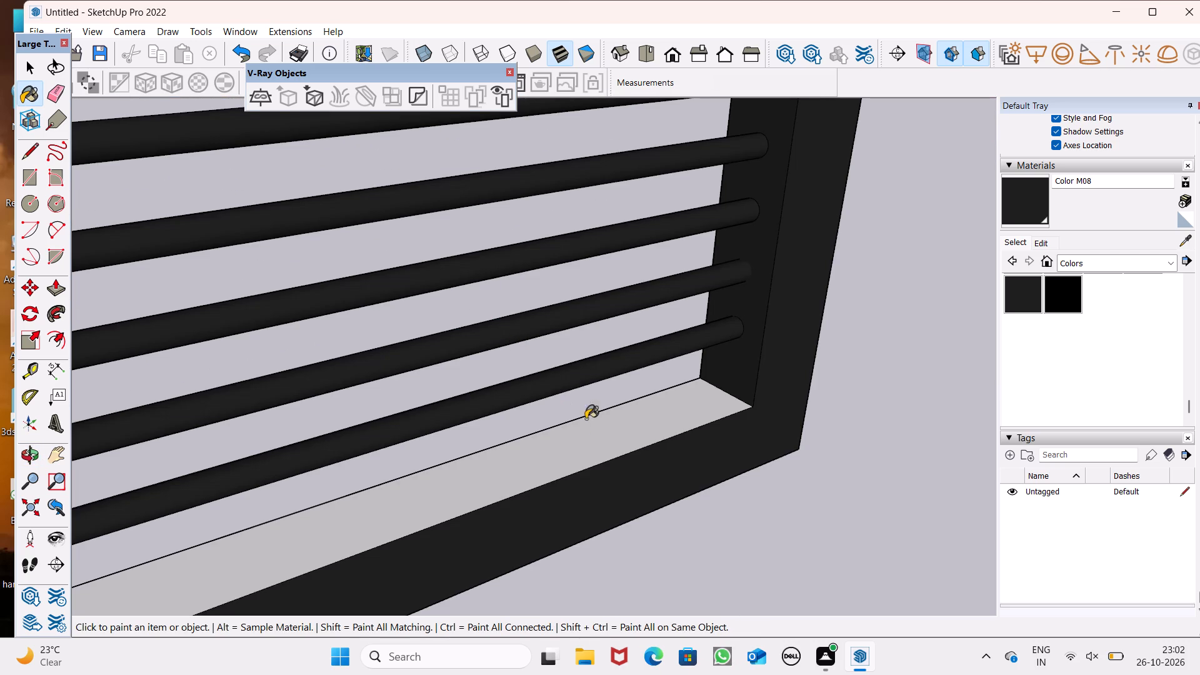
# Paint the frame's top face, back face and both uprights' outer side faces with Color M08.
pyautogui.scroll(-7, 579, 369)
pyautogui.moveTo(526, 417); pyautogui.dragTo(0, 439, button='middle')
pyautogui.click(730, 484)
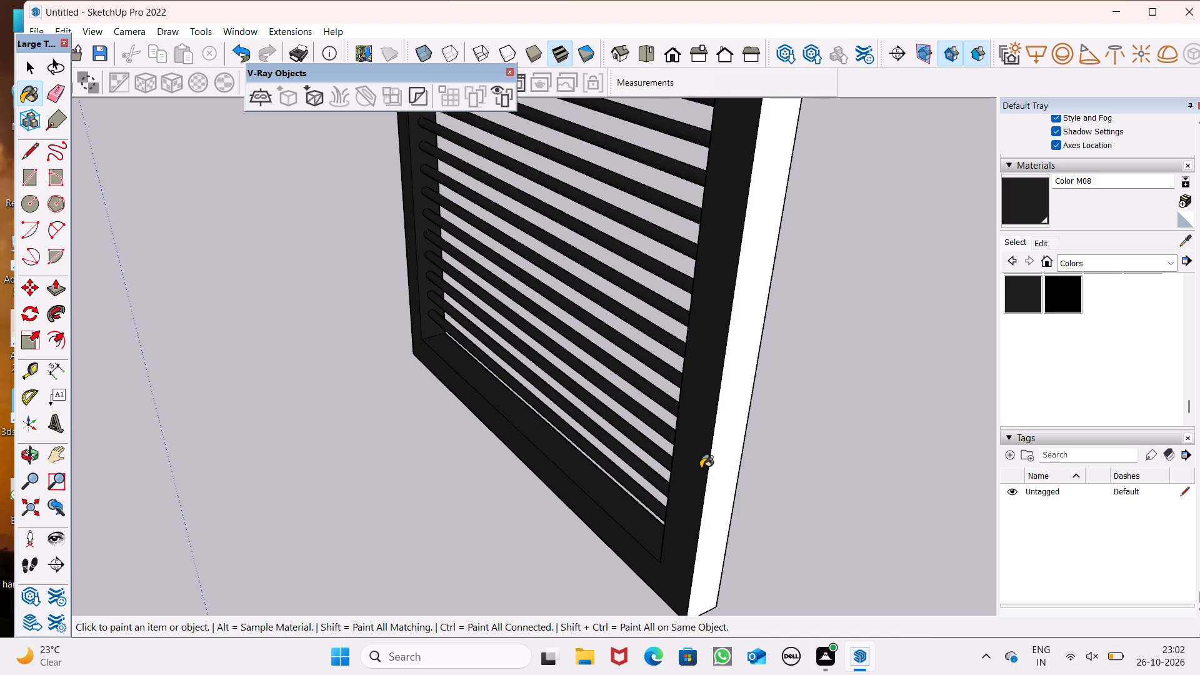
pyautogui.scroll(-3, 699, 468)
pyautogui.moveTo(722, 466); pyautogui.dragTo(357, 589, button='middle')
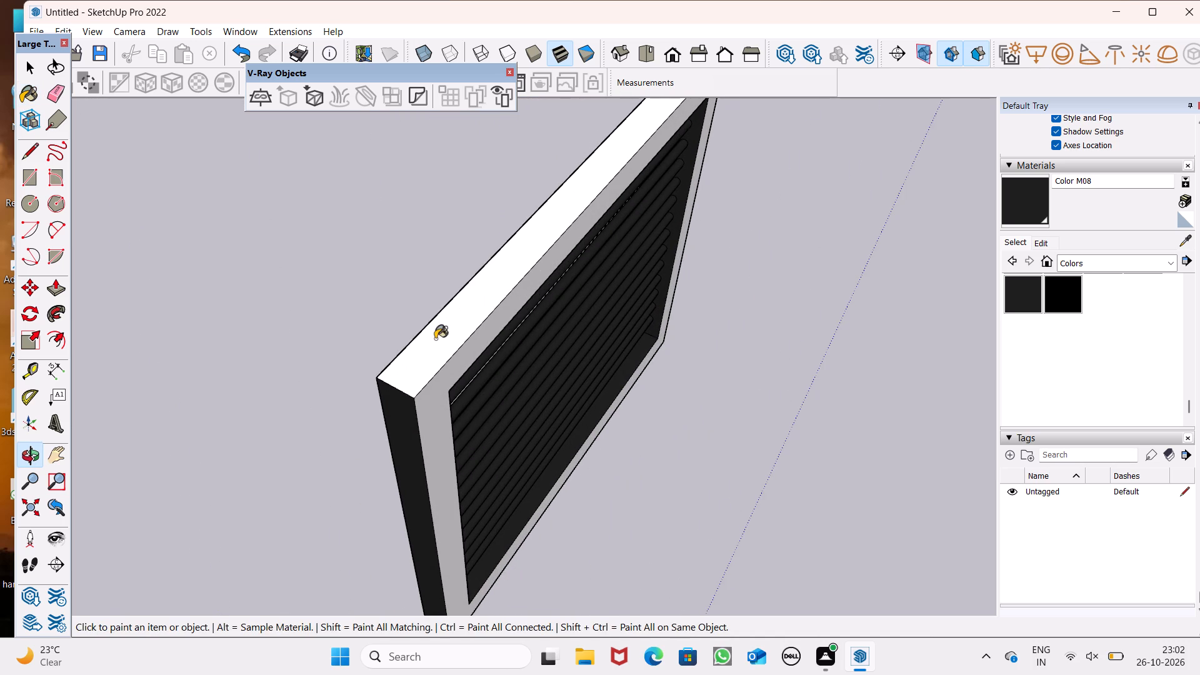
pyautogui.click(435, 339)
pyautogui.click(440, 382)
pyautogui.scroll(-4, 442, 384)
pyautogui.moveTo(560, 404); pyautogui.dragTo(0, 179, button='middle')
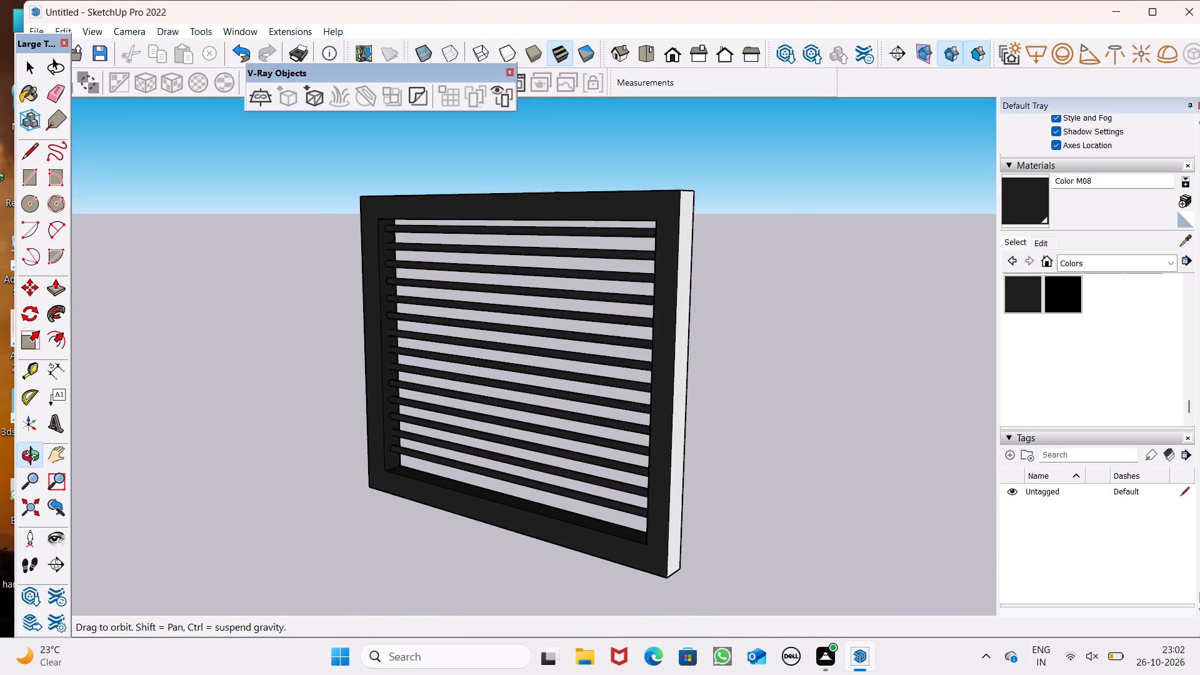
pyautogui.moveTo(0, 179); pyautogui.dragTo(0, 126, button='middle')
pyautogui.click(682, 519)
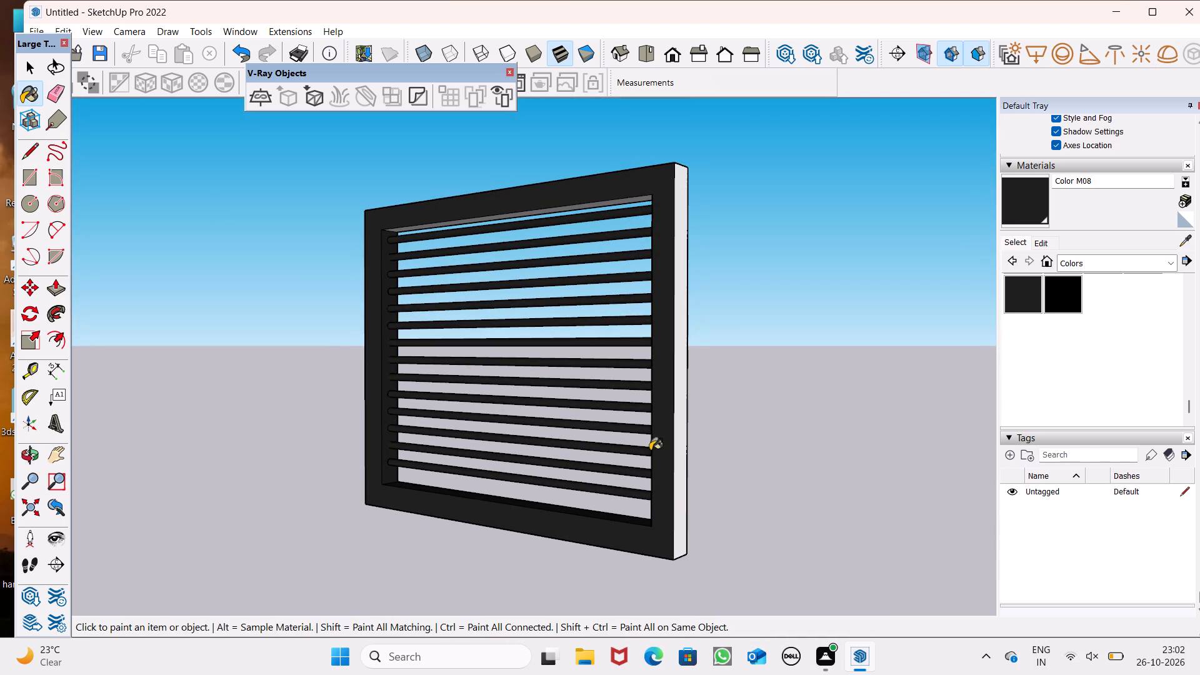
# Paint the top rail's underside and the frame's bottom face with Color M08, and leave the Paint Bucket tool.
pyautogui.scroll(-3, 650, 451)
pyautogui.moveTo(648, 439); pyautogui.dragTo(692, 174, button='middle')
pyautogui.scroll(4, 509, 263)
pyautogui.scroll(-3, 500, 282)
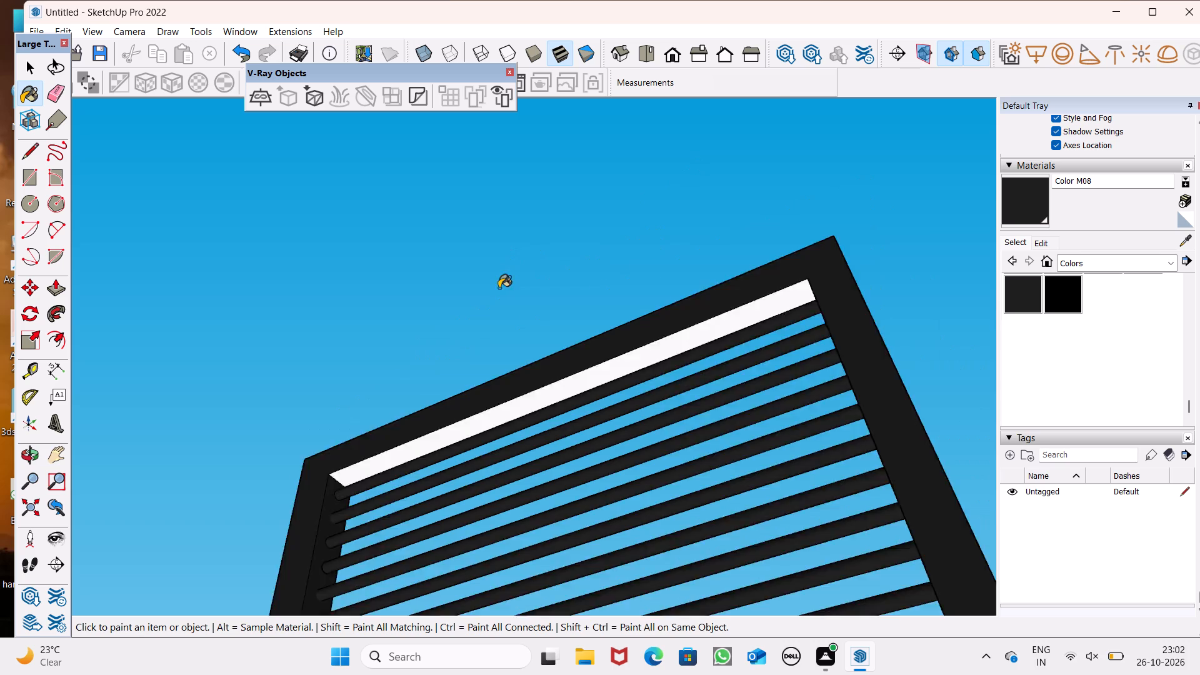
pyautogui.scroll(-1, 499, 288)
pyautogui.click(499, 346)
pyautogui.click(621, 516)
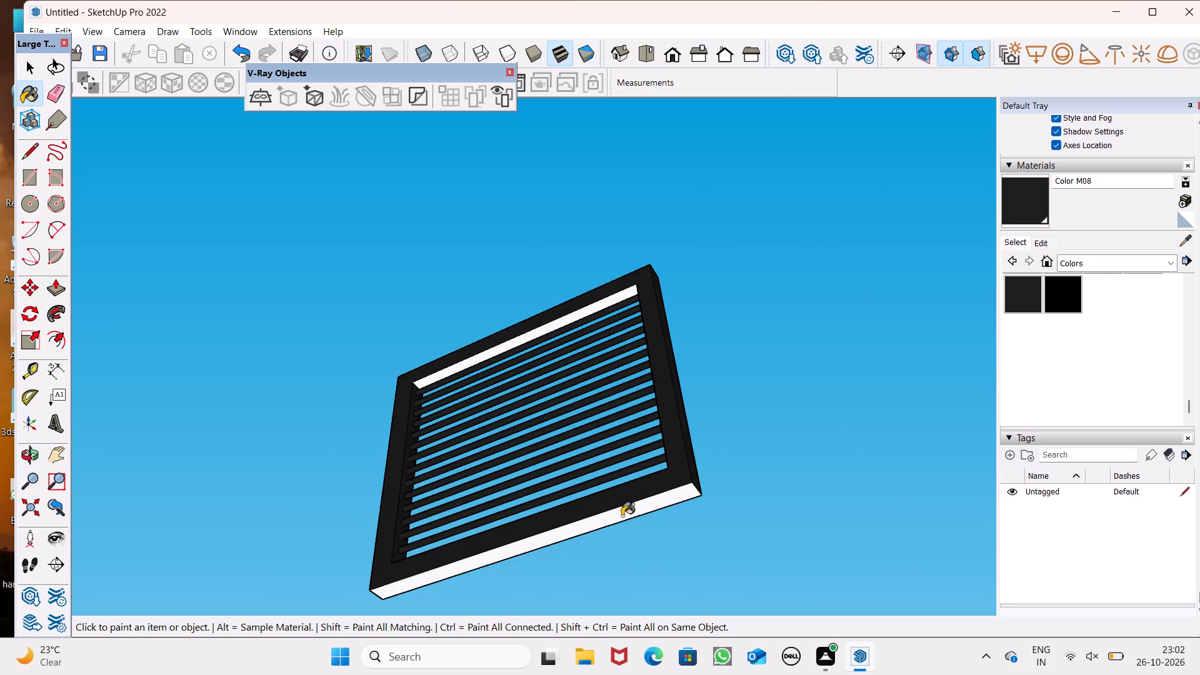
pyautogui.moveTo(634, 501); pyautogui.dragTo(881, 666, button='middle')
pyautogui.moveTo(682, 507); pyautogui.dragTo(713, 551, button='middle')
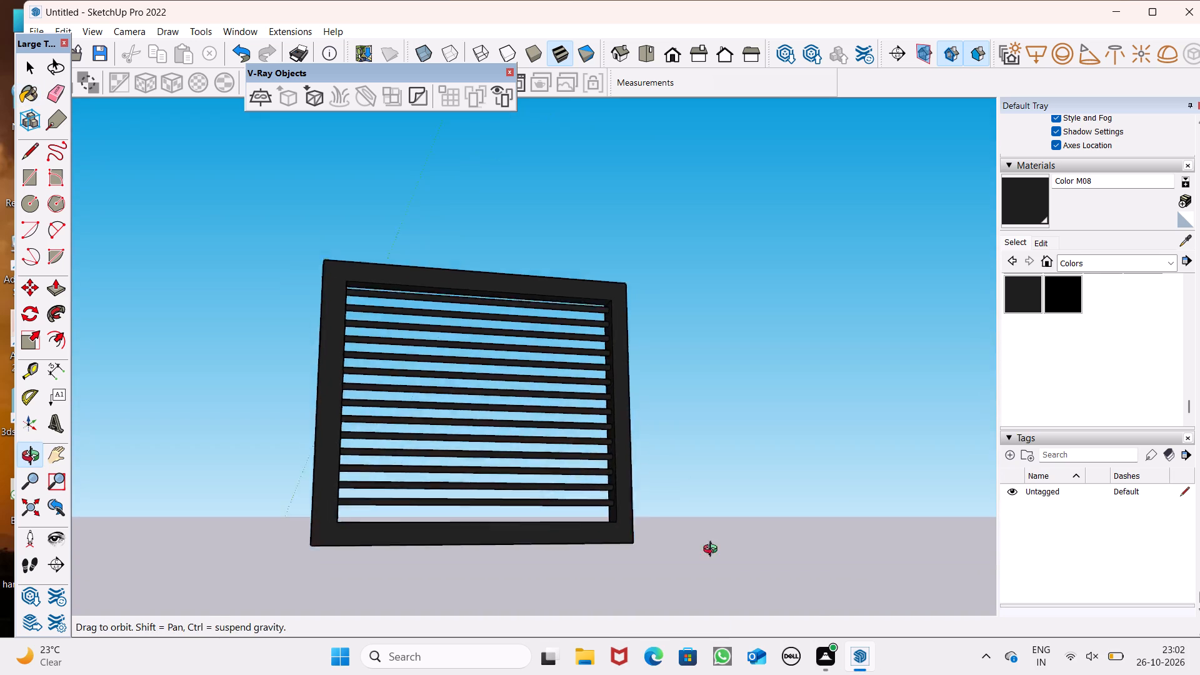
pyautogui.moveTo(713, 551); pyautogui.dragTo(1060, 596, button='middle')
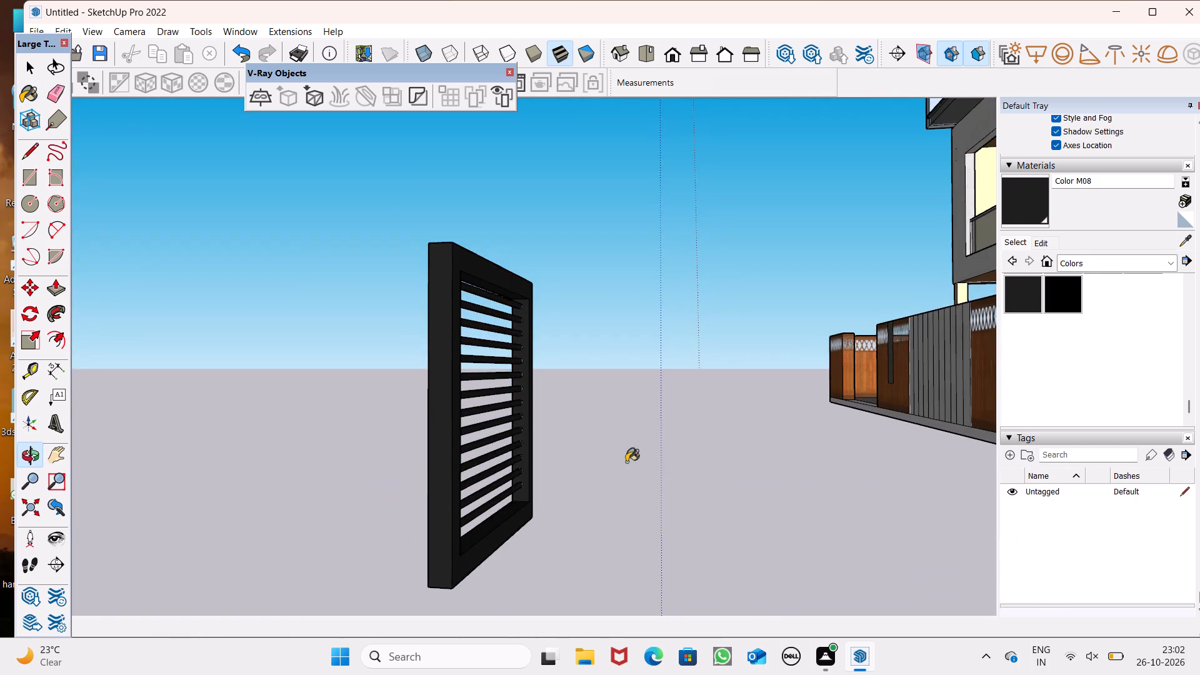
pyautogui.moveTo(626, 462); pyautogui.dragTo(1081, 494, button='middle')
pyautogui.moveTo(716, 412); pyautogui.dragTo(834, 441, button='middle')
pyautogui.press('space')
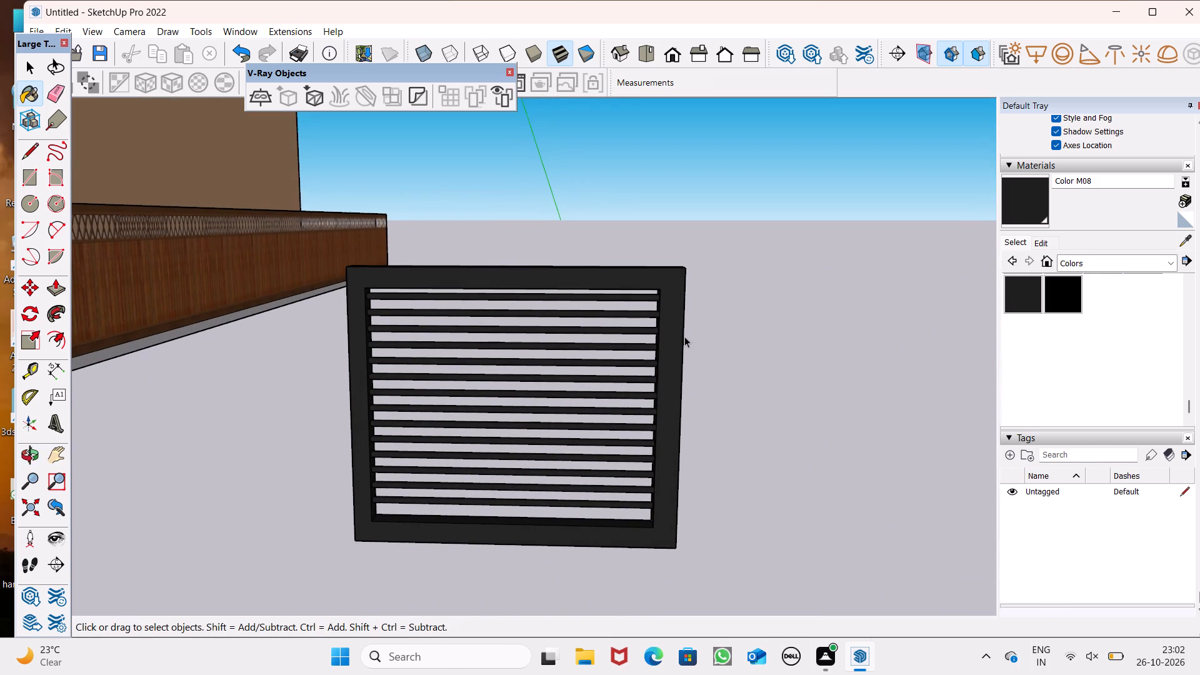
# Select the complete dark frame together with all its horizontal bars and make it a group.
pyautogui.doubleClick(647, 366)
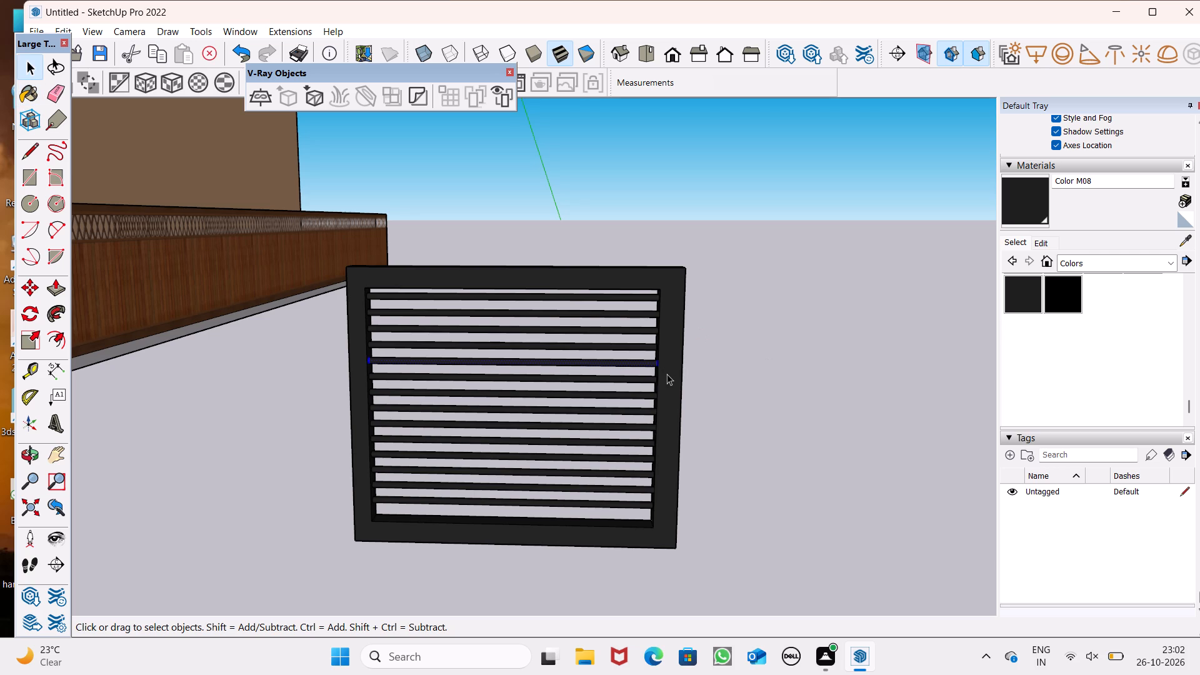
pyautogui.click(667, 374)
pyautogui.tripleClick(671, 374)
pyautogui.rightClick(669, 377)
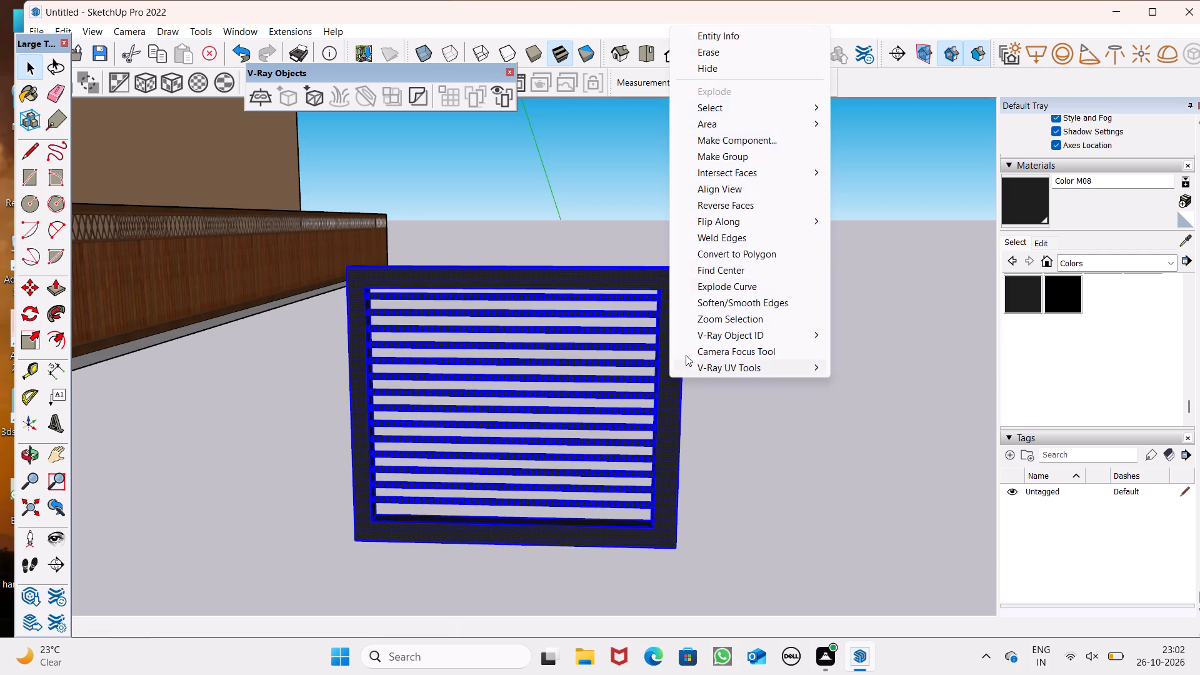
pyautogui.click(749, 160)
# Move the gate group to the opening in the front boundary wall, with its lower corner against the middle wall section.
pyautogui.scroll(-3, 838, 210)
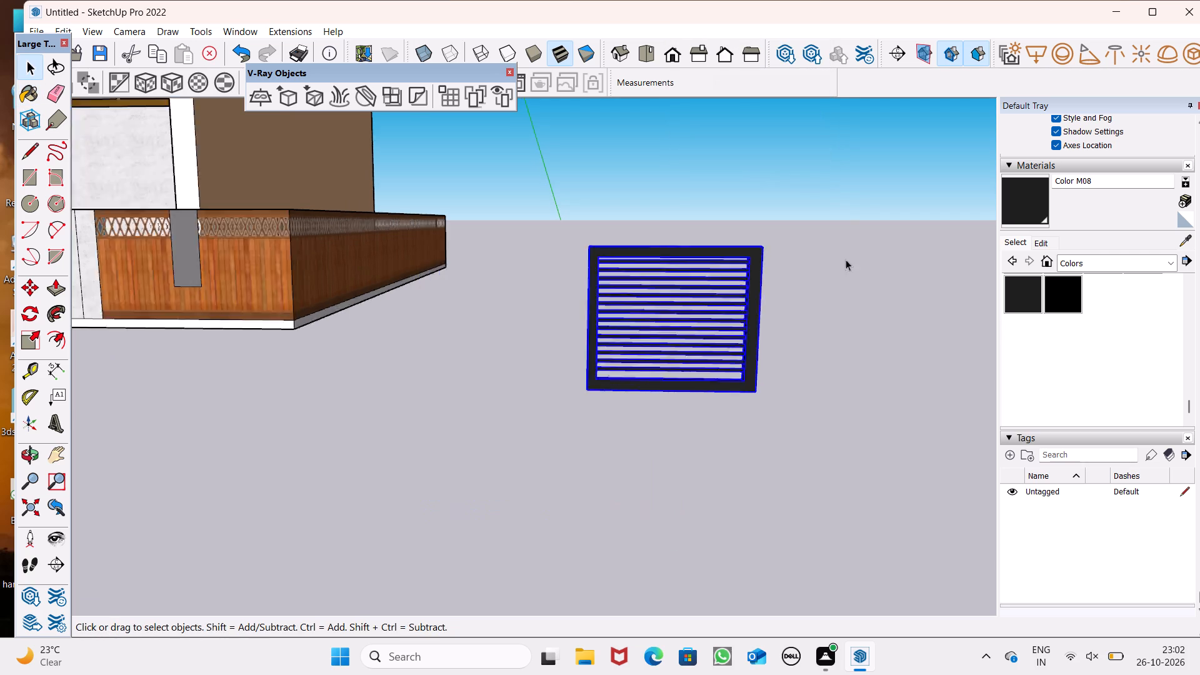
pyautogui.scroll(-14, 846, 259)
pyautogui.press('m')
pyautogui.press('Return')
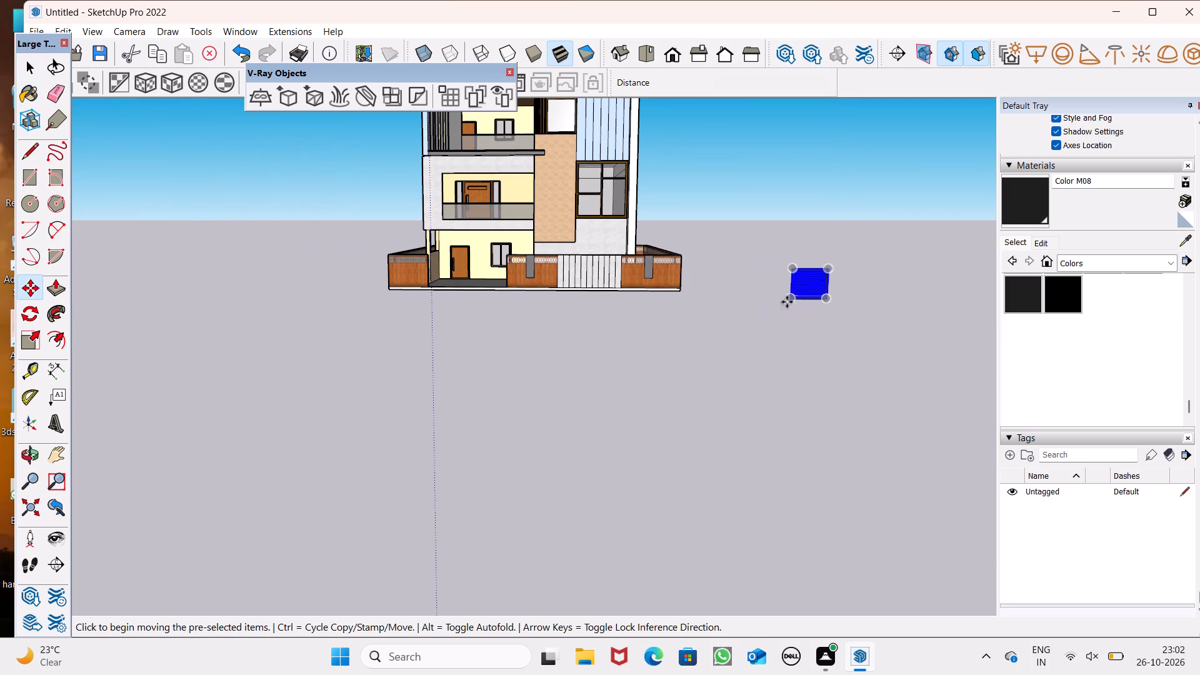
pyautogui.moveTo(834, 301); pyautogui.dragTo(423, 284)
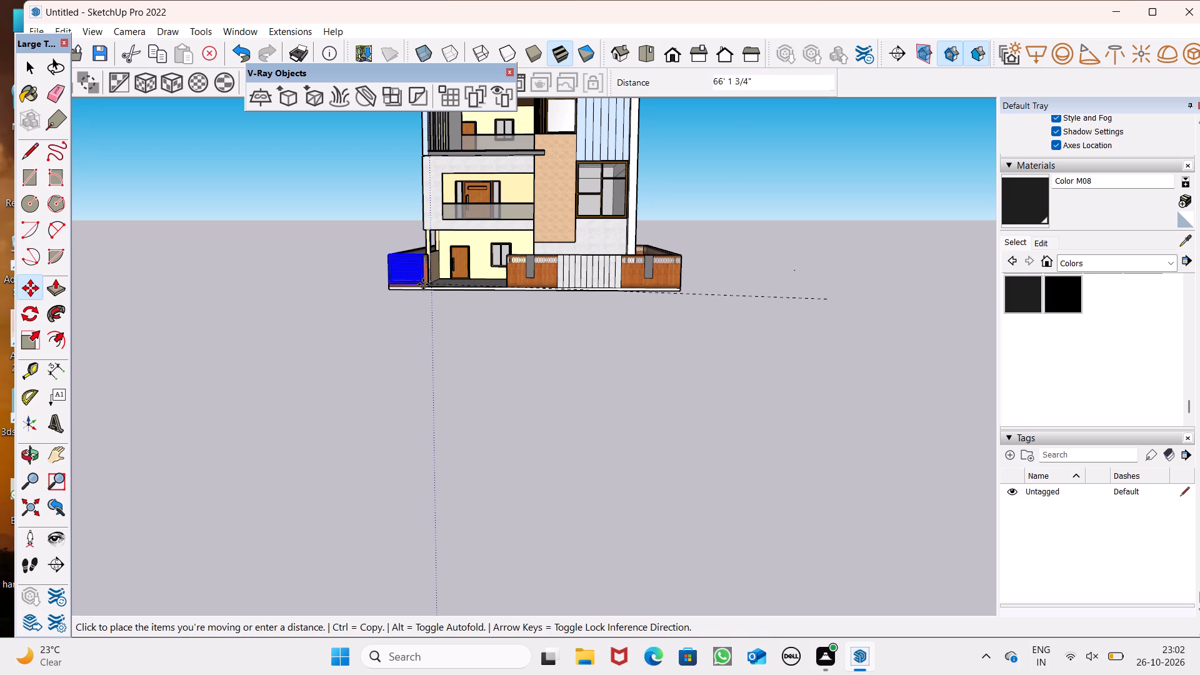
pyautogui.moveTo(423, 284); pyautogui.dragTo(506, 281)
pyautogui.scroll(5, 460, 244)
pyautogui.scroll(-1, 459, 243)
pyautogui.scroll(3, 459, 243)
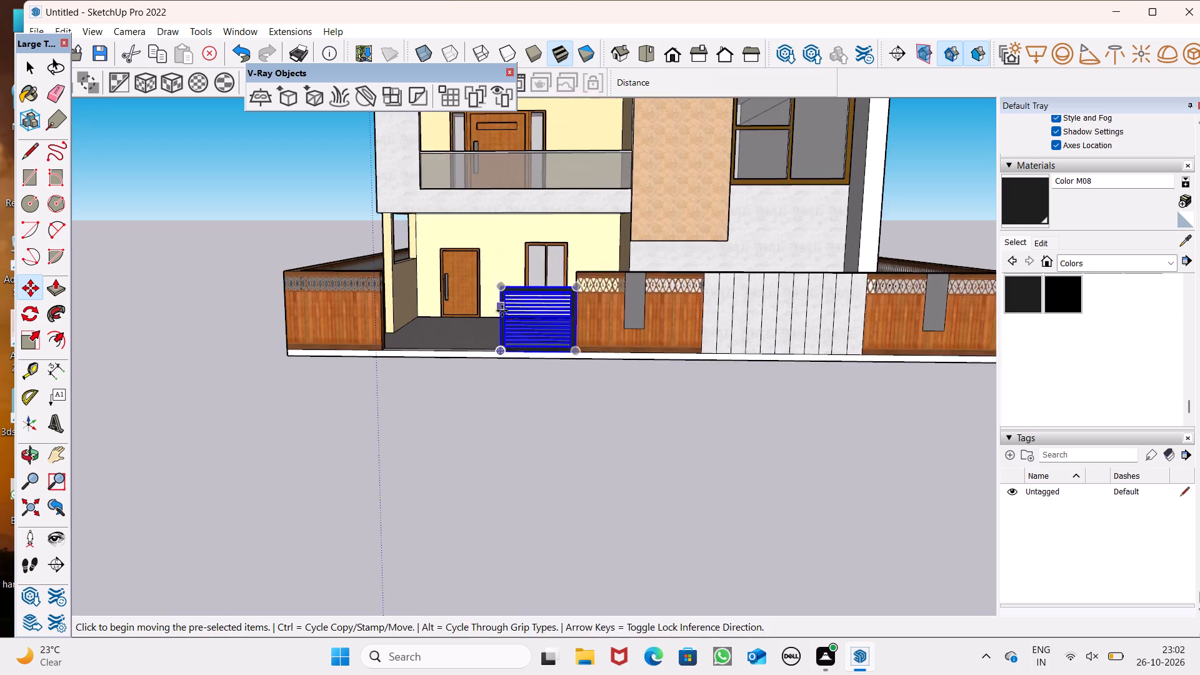
# Move the gate back about 5 5/8" along the wall's end so it sits recessed from the front face.
pyautogui.moveTo(517, 345); pyautogui.dragTo(596, 471, button='middle')
pyautogui.scroll(8, 611, 446)
pyautogui.scroll(7, 680, 441)
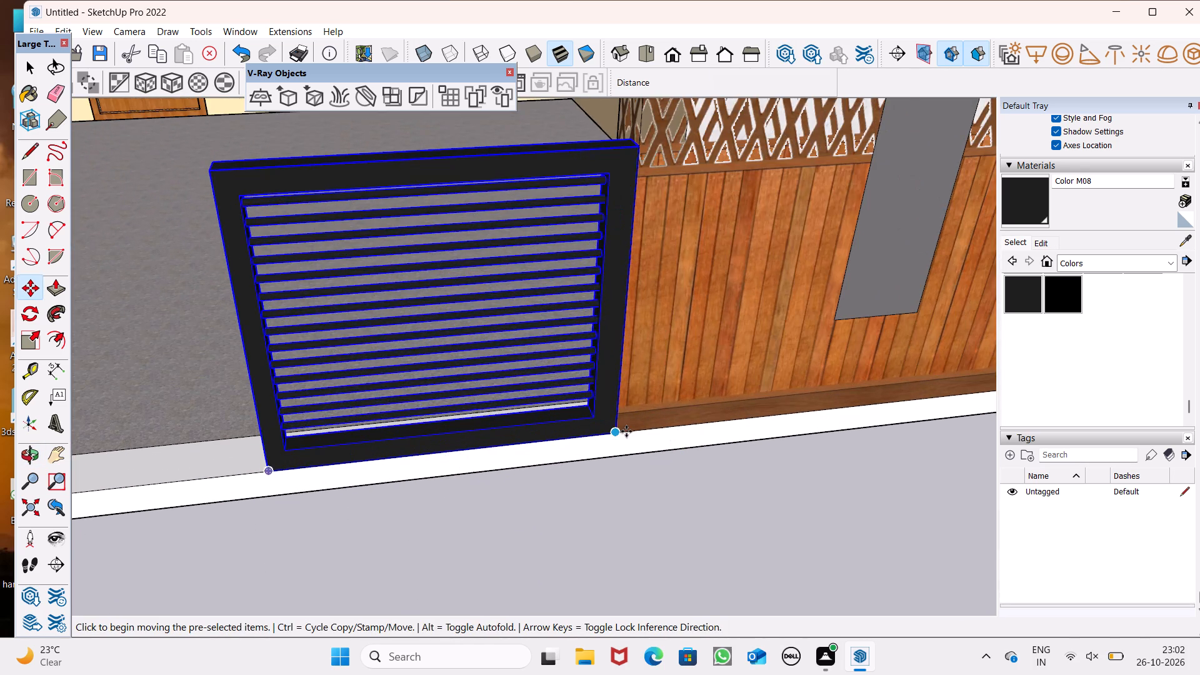
pyautogui.scroll(7, 625, 431)
pyautogui.moveTo(608, 435); pyautogui.dragTo(587, 405)
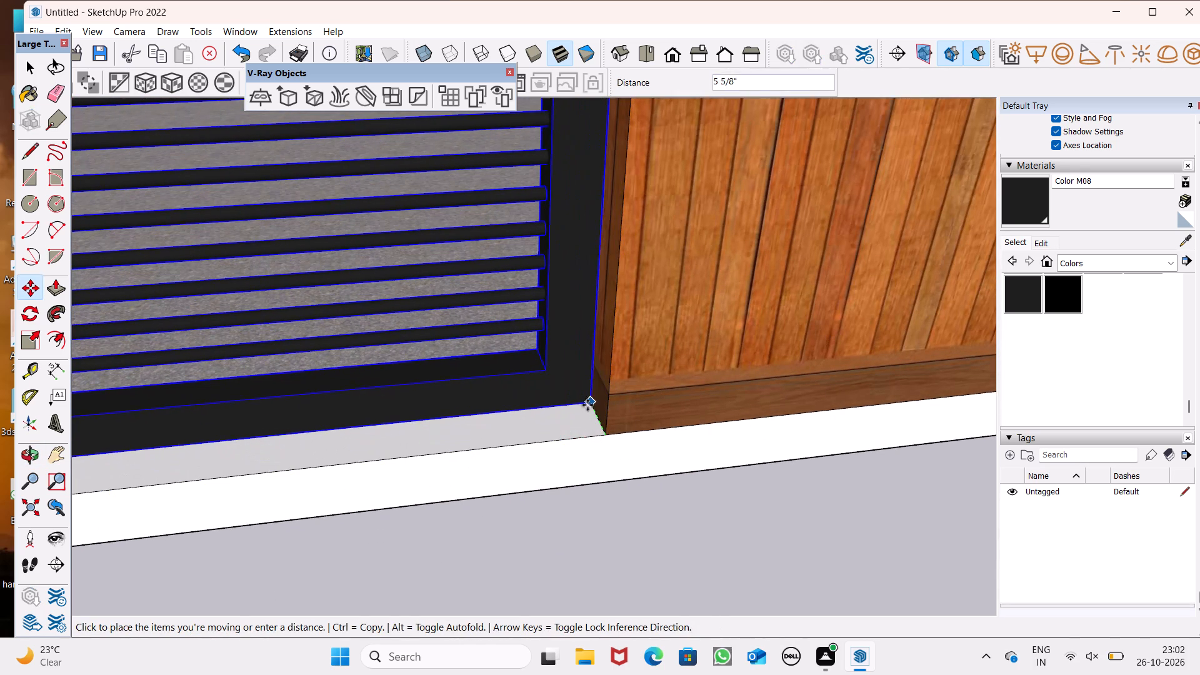
pyautogui.moveTo(587, 405); pyautogui.dragTo(591, 406)
# Scale the gate's width by about 2.60 so it spans the opening up to the opposite wall section.
pyautogui.moveTo(596, 436); pyautogui.dragTo(613, 334, button='middle')
pyautogui.scroll(-7, 708, 442)
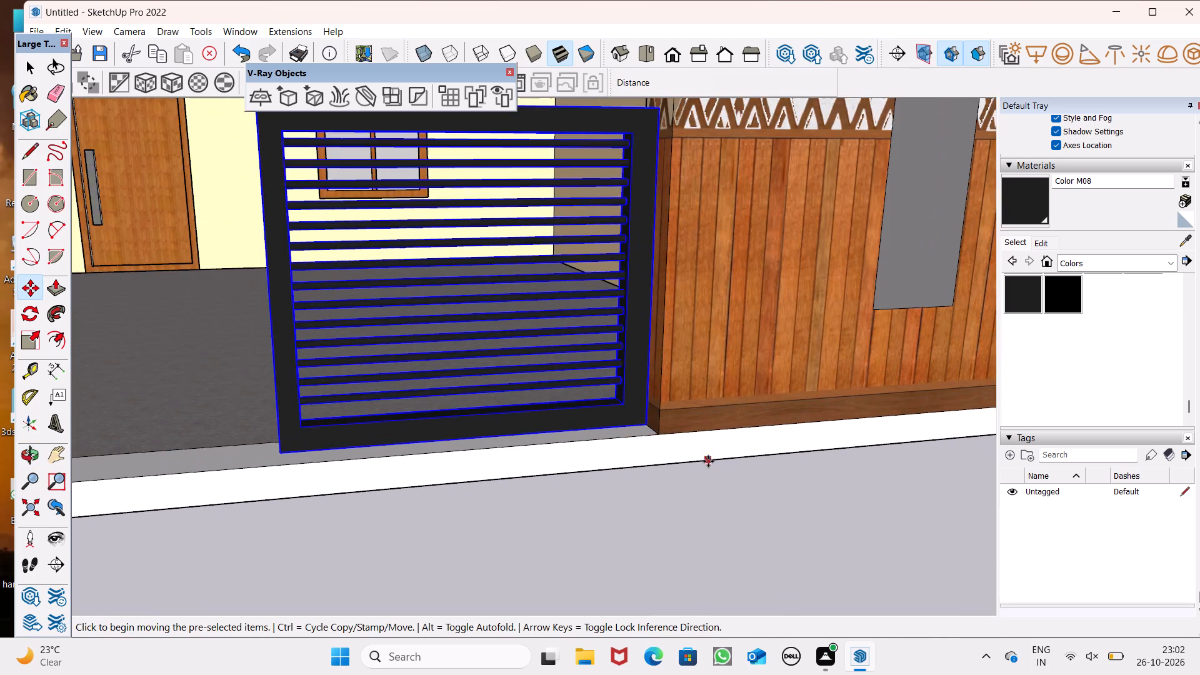
pyautogui.scroll(-11, 766, 374)
pyautogui.moveTo(742, 361); pyautogui.dragTo(802, 455, button='middle')
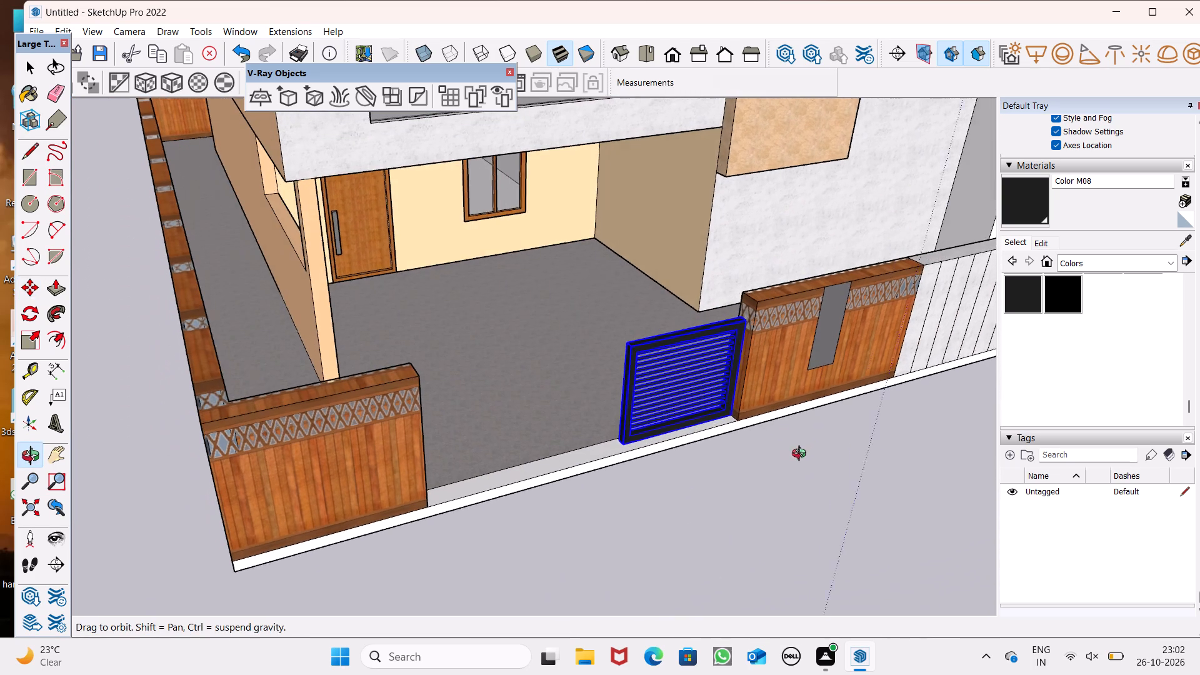
pyautogui.moveTo(802, 455); pyautogui.dragTo(803, 454, button='middle')
pyautogui.click(35, 346)
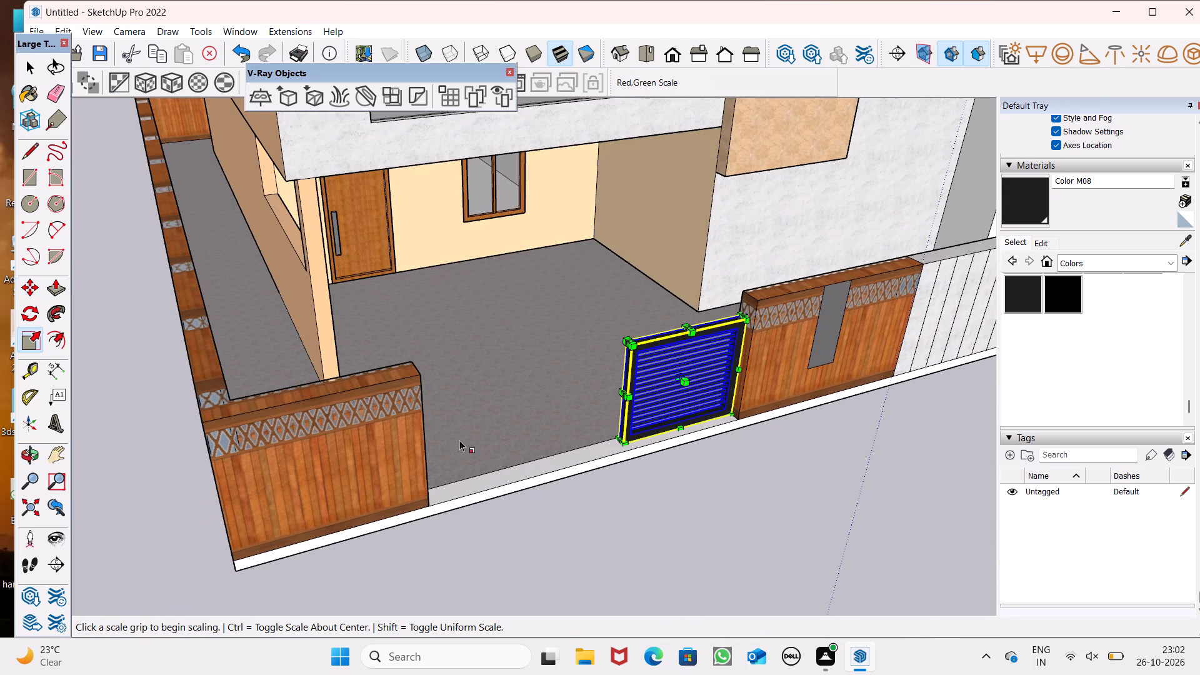
pyautogui.moveTo(474, 459); pyautogui.dragTo(600, 490, button='middle')
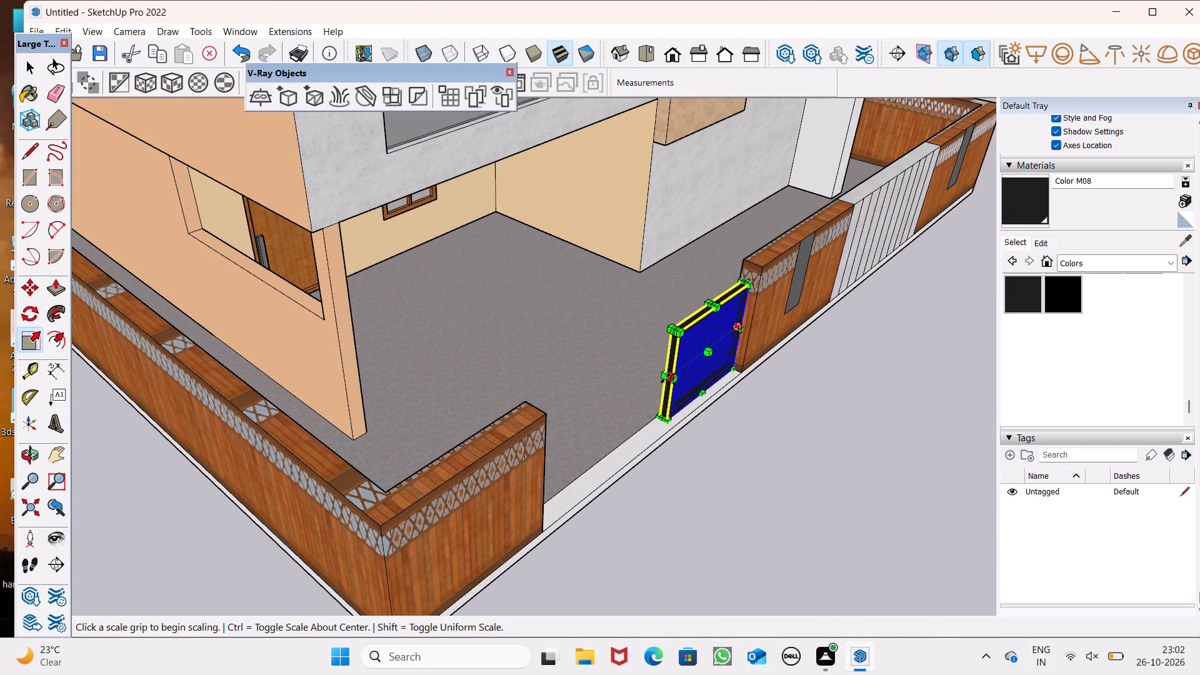
pyautogui.moveTo(665, 379); pyautogui.dragTo(546, 466)
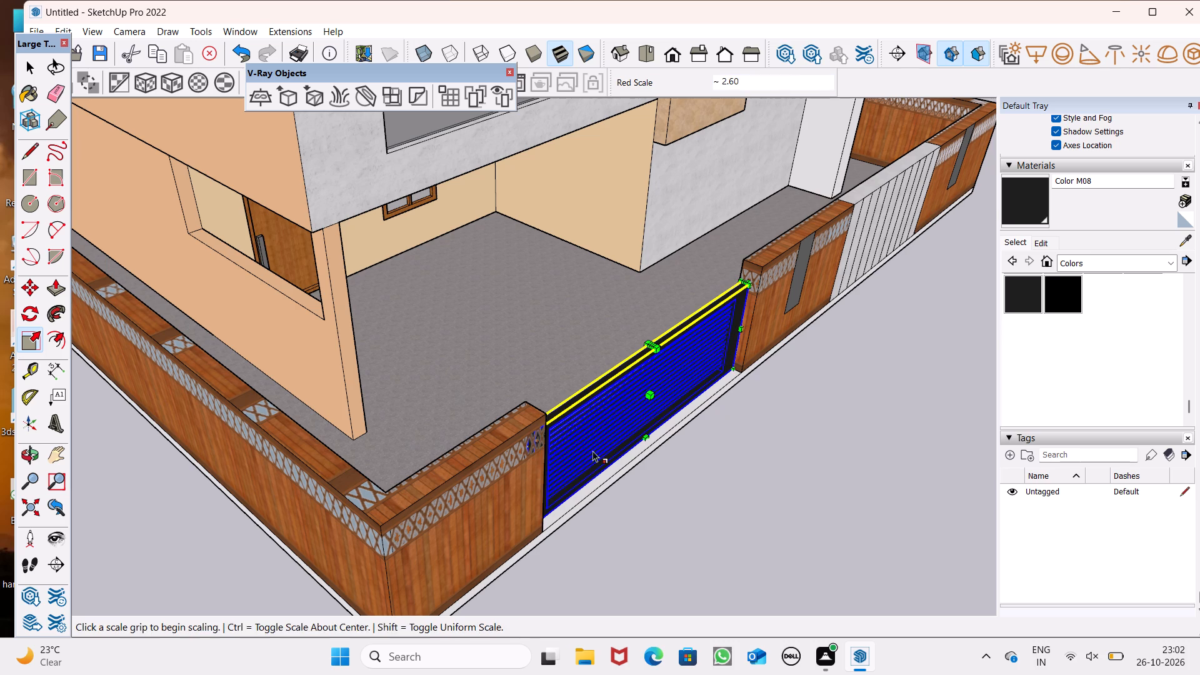
# Scale the gate's height up slightly towards the top of the boundary wall, and deselect it.
pyautogui.moveTo(592, 451); pyautogui.dragTo(394, 411, button='middle')
pyautogui.scroll(8, 302, 387)
pyautogui.scroll(1, 424, 391)
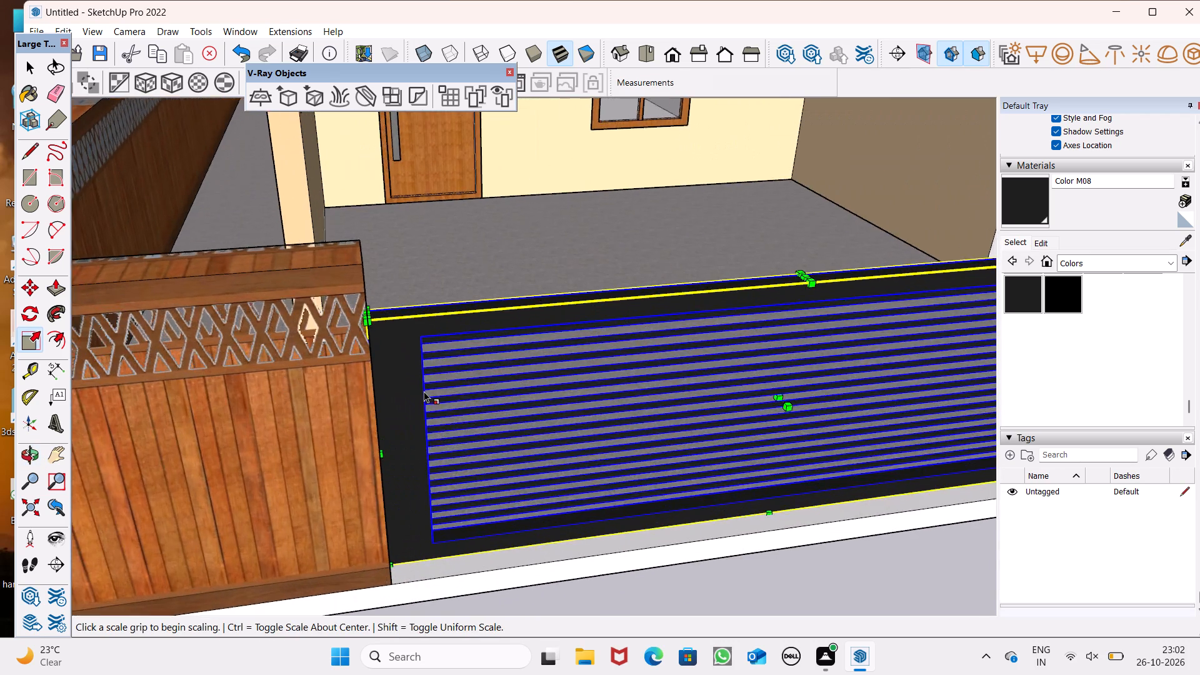
pyautogui.moveTo(424, 391); pyautogui.dragTo(336, 384, button='middle')
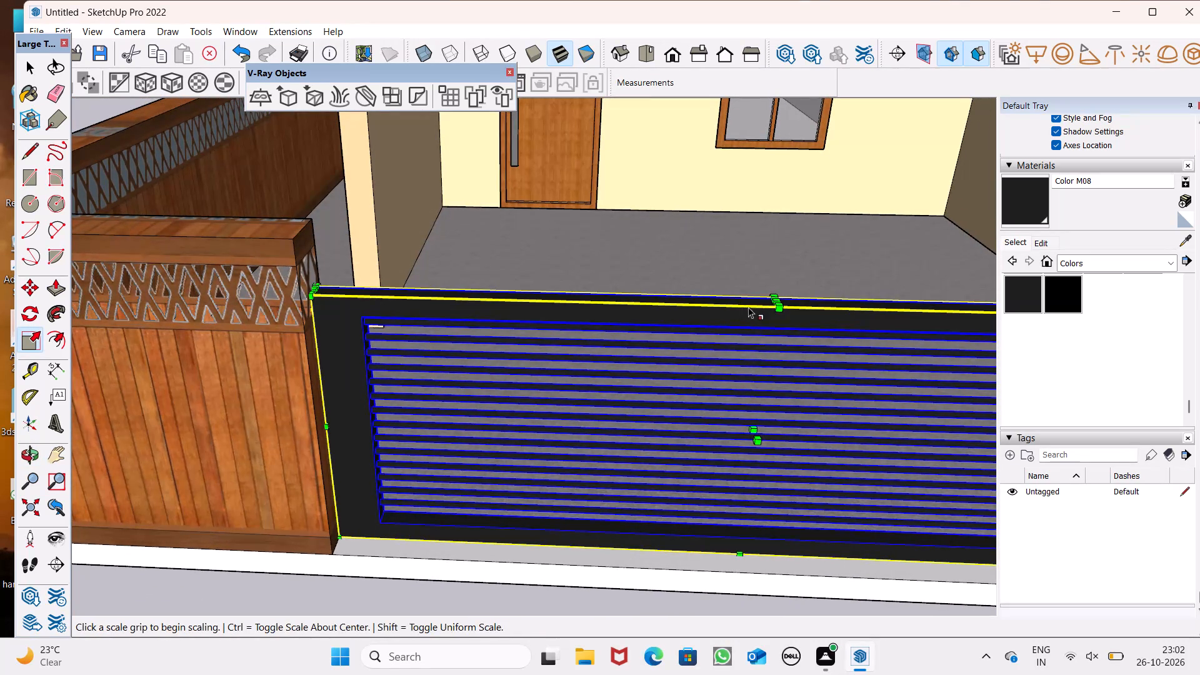
pyautogui.moveTo(774, 299); pyautogui.dragTo(768, 291)
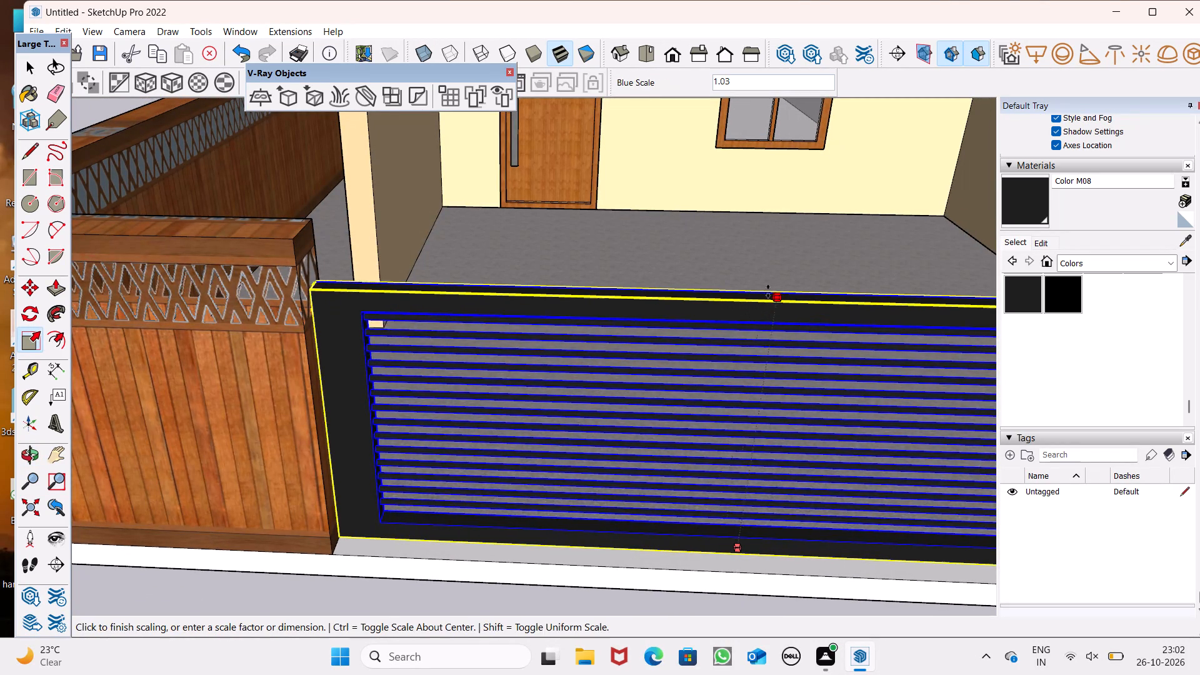
pyautogui.moveTo(768, 291); pyautogui.dragTo(762, 272)
pyautogui.scroll(-6, 622, 269)
pyautogui.moveTo(642, 309); pyautogui.dragTo(651, 223, button='middle')
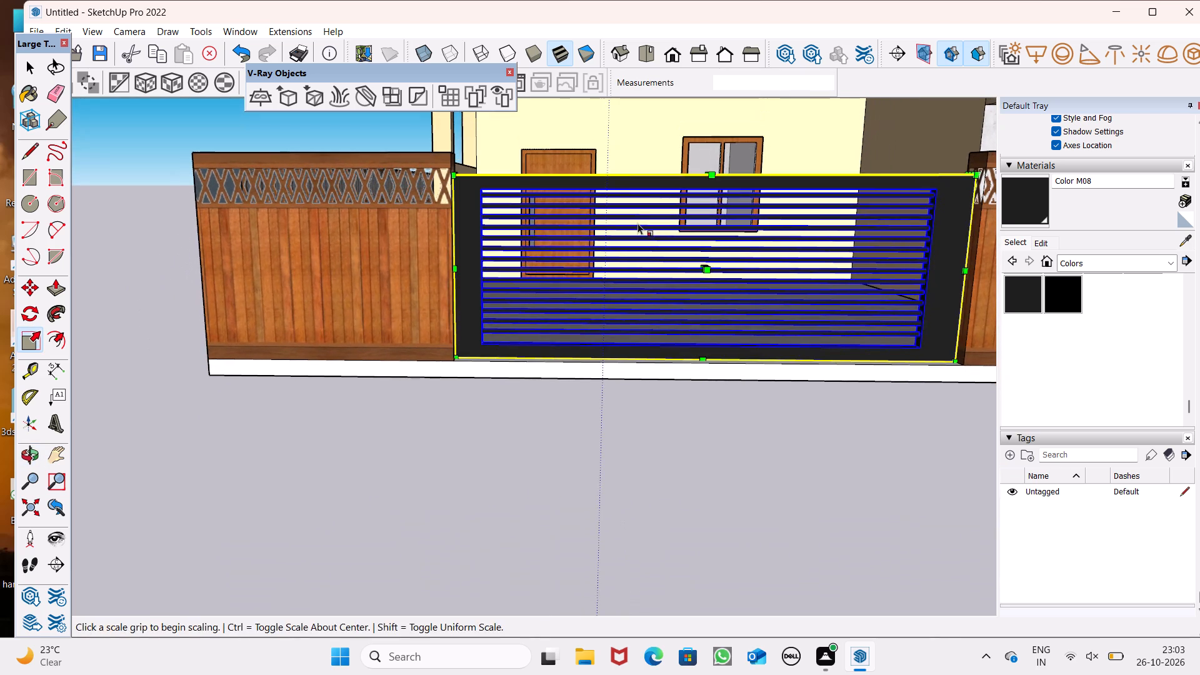
pyautogui.press('space')
pyautogui.moveTo(392, 486); pyautogui.dragTo(387, 471)
# Examine the fitted gate and the whole house from the front, the rear, above and below.
pyautogui.scroll(-7, 420, 320)
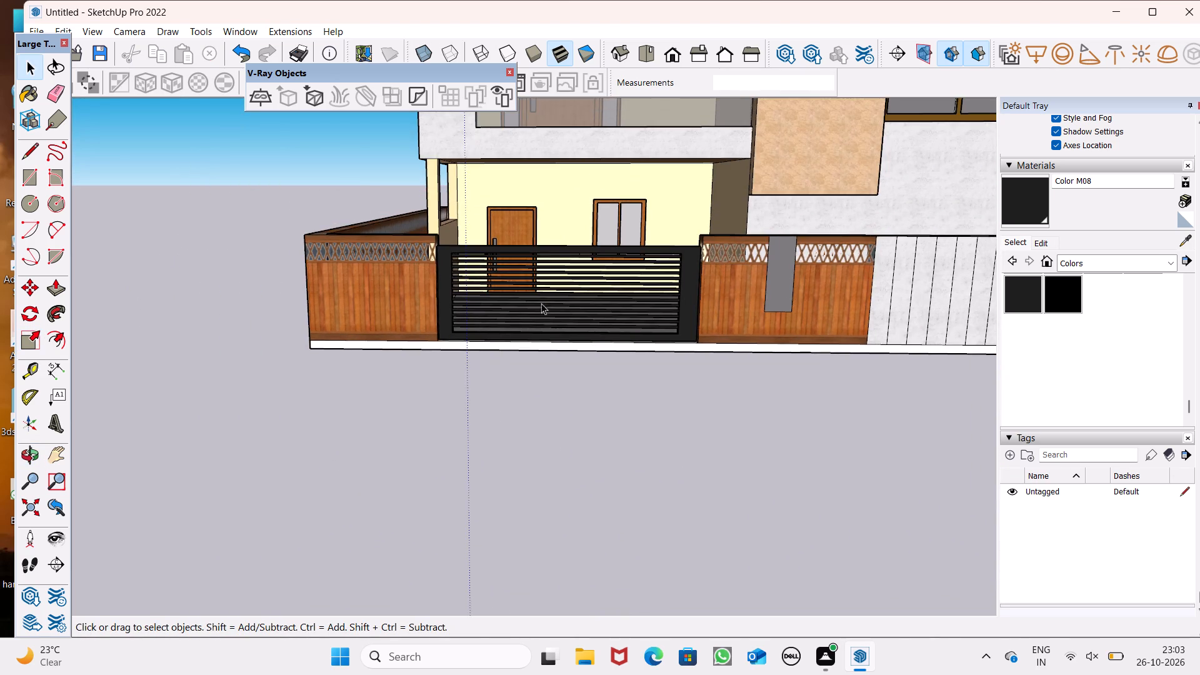
pyautogui.scroll(-6, 541, 301)
pyautogui.moveTo(606, 362); pyautogui.dragTo(637, 359, button='middle')
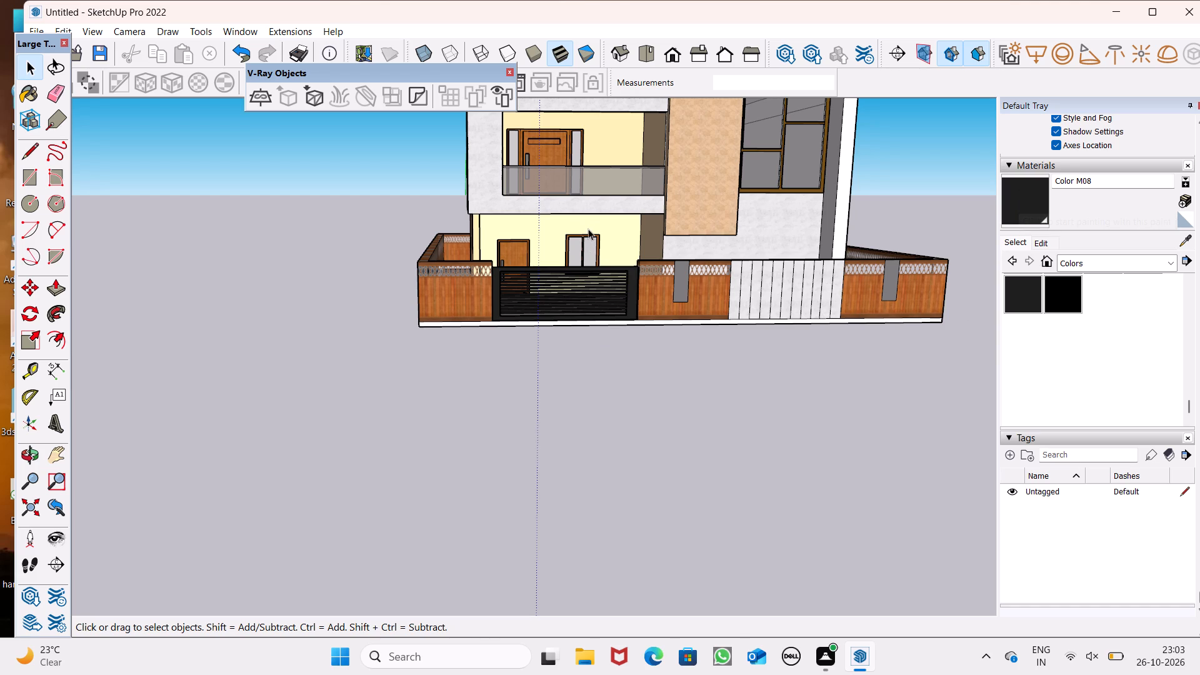
pyautogui.scroll(4, 589, 200)
pyautogui.scroll(-4, 539, 259)
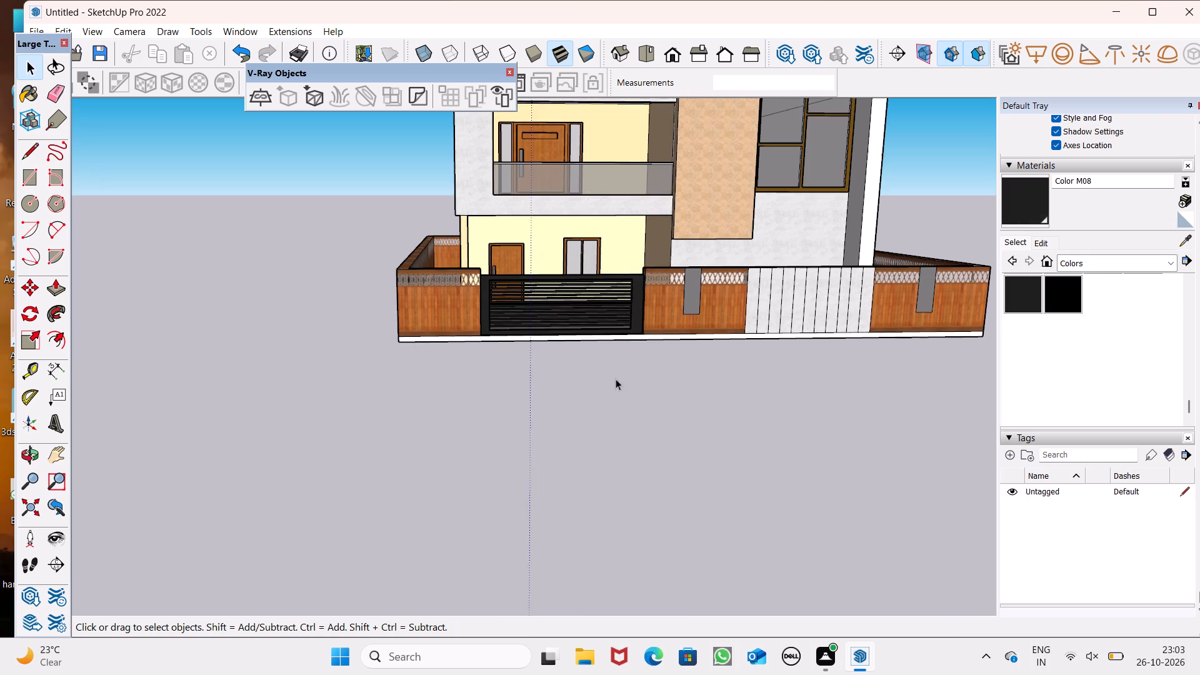
pyautogui.moveTo(615, 377); pyautogui.dragTo(556, 406, button='middle')
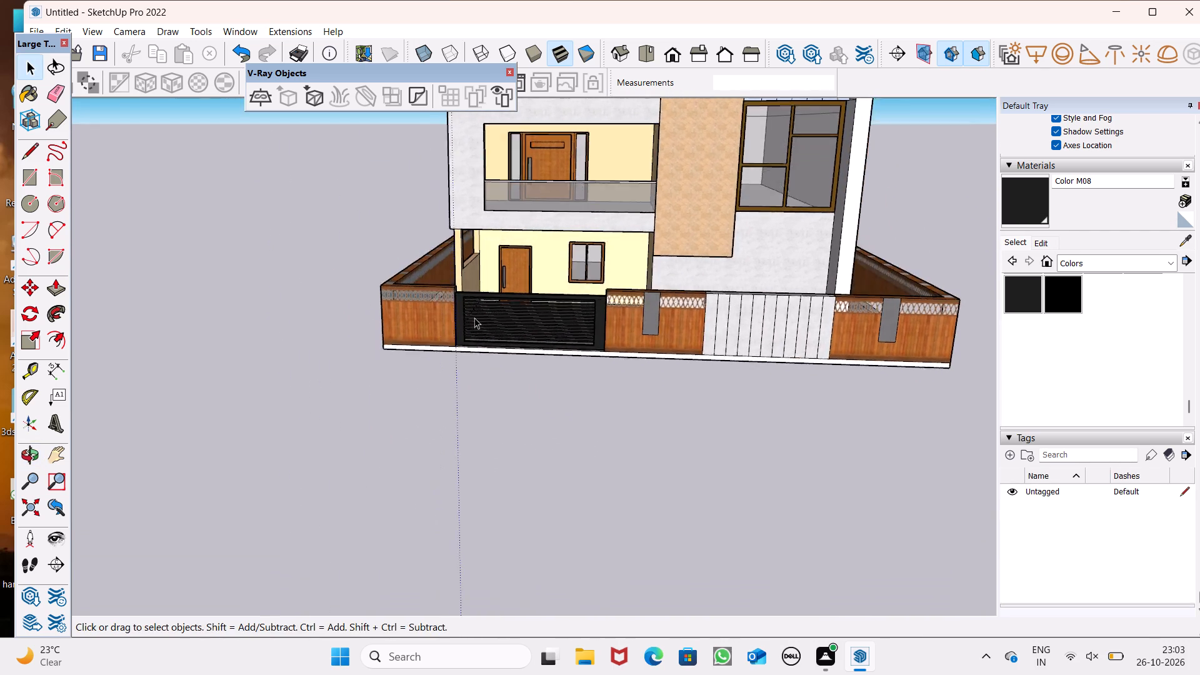
pyautogui.scroll(-6, 465, 364)
pyautogui.moveTo(561, 326); pyautogui.dragTo(556, 469, button='middle')
pyautogui.scroll(-5, 552, 395)
pyautogui.moveTo(654, 404); pyautogui.dragTo(762, 168, button='middle')
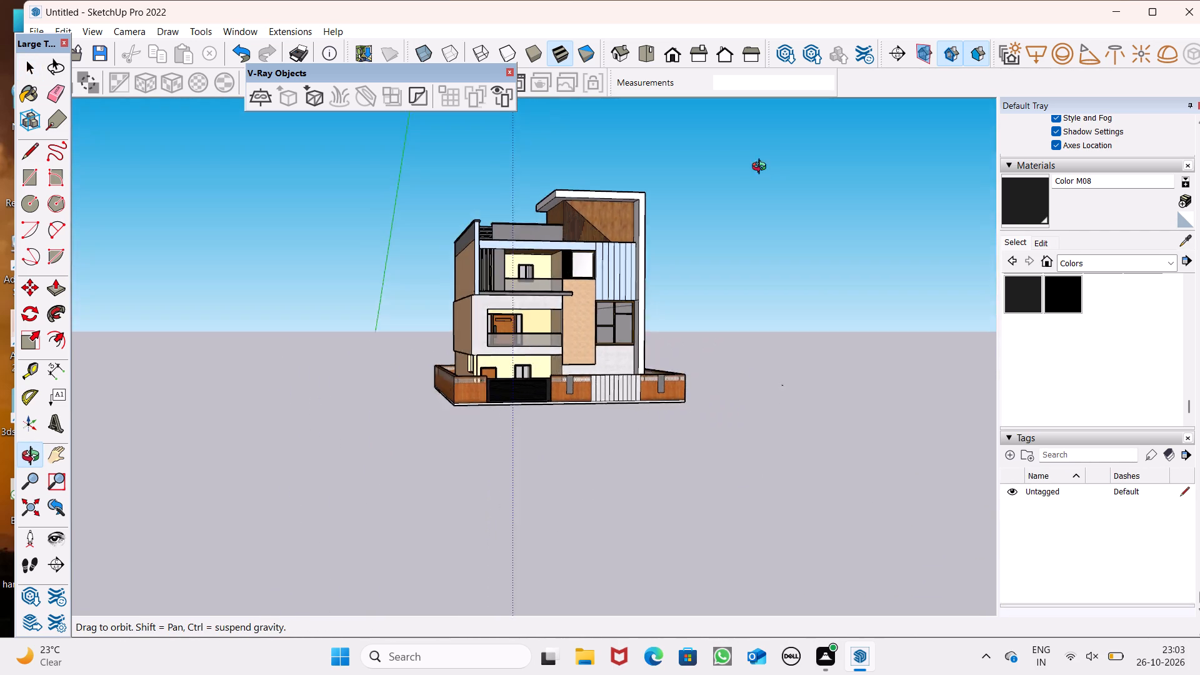
pyautogui.moveTo(762, 168); pyautogui.dragTo(764, 162, button='middle')
pyautogui.scroll(1, 419, 274)
pyautogui.moveTo(421, 272); pyautogui.dragTo(931, 297, button='middle')
pyautogui.moveTo(393, 239); pyautogui.dragTo(722, 401, button='middle')
pyautogui.scroll(1, 393, 239)
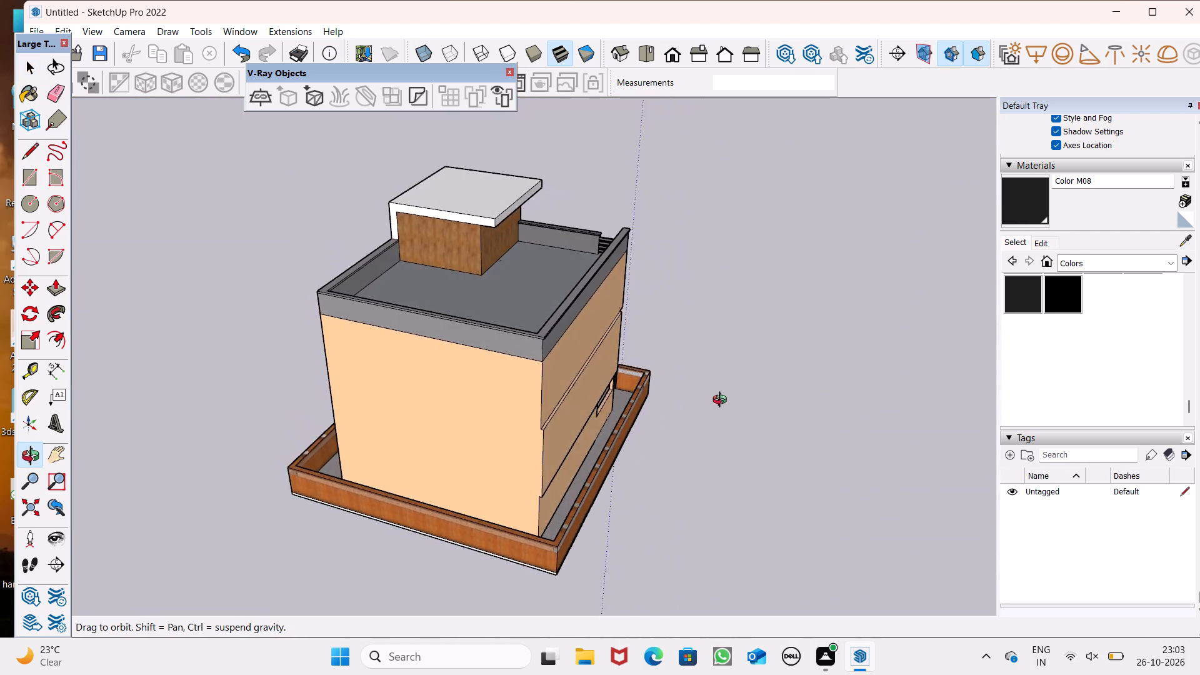
pyautogui.moveTo(722, 401); pyautogui.dragTo(45, 351, button='middle')
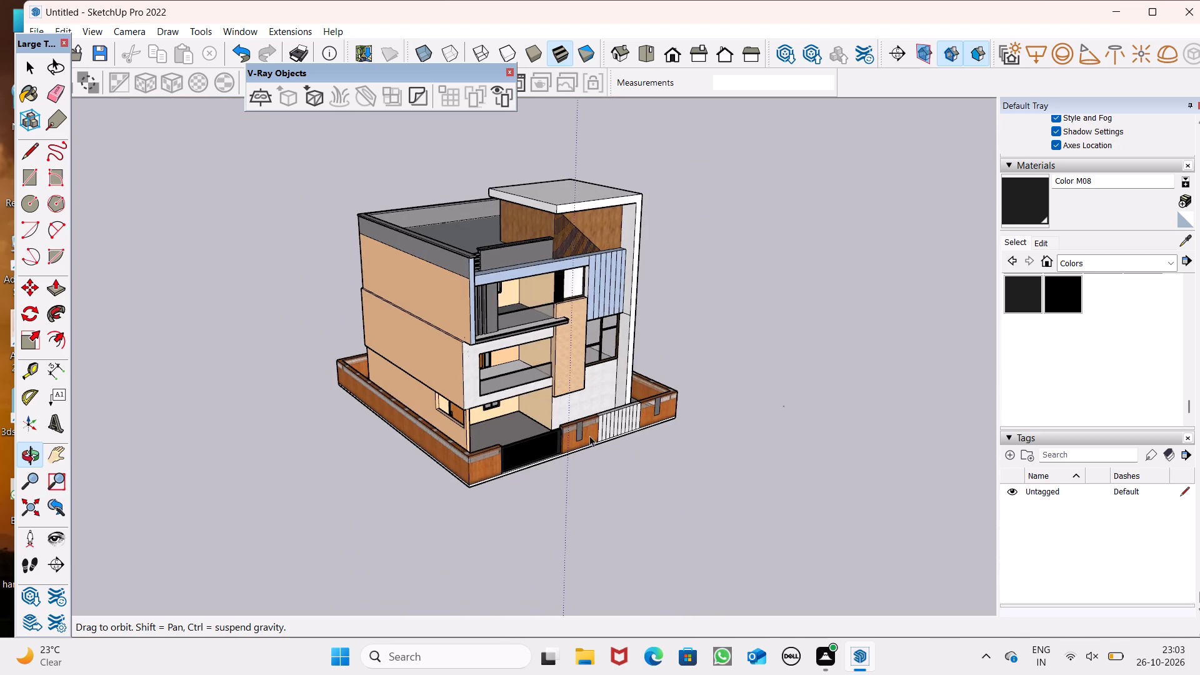
pyautogui.moveTo(588, 434); pyautogui.dragTo(381, 195, button='middle')
pyautogui.scroll(7, 529, 334)
pyautogui.scroll(7, 444, 386)
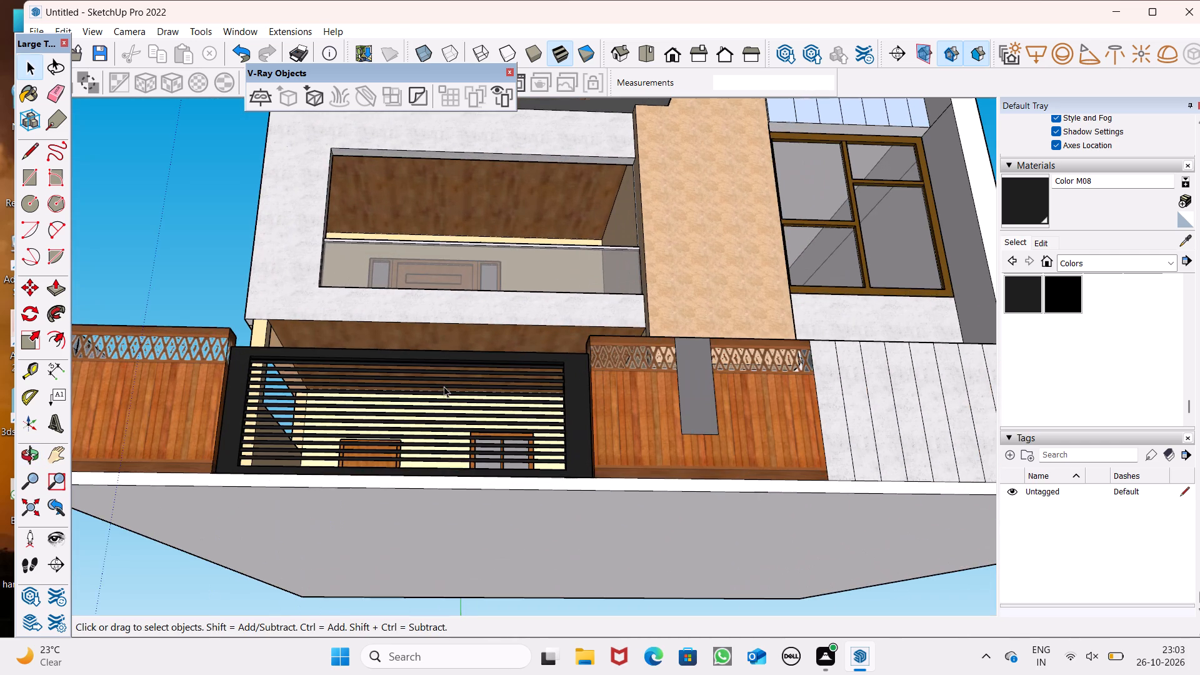
pyautogui.scroll(1, 444, 386)
pyautogui.scroll(-5, 443, 380)
pyautogui.moveTo(482, 390); pyautogui.dragTo(496, 309, button='middle')
pyautogui.scroll(-5, 496, 306)
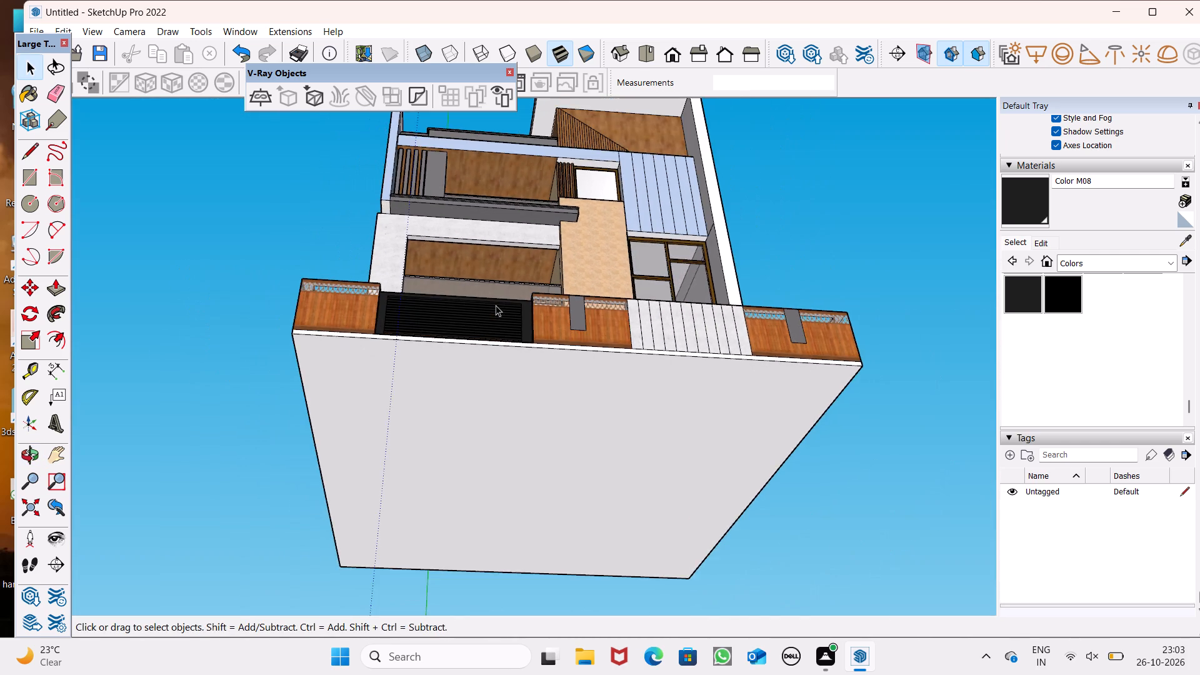
pyautogui.scroll(-9, 495, 304)
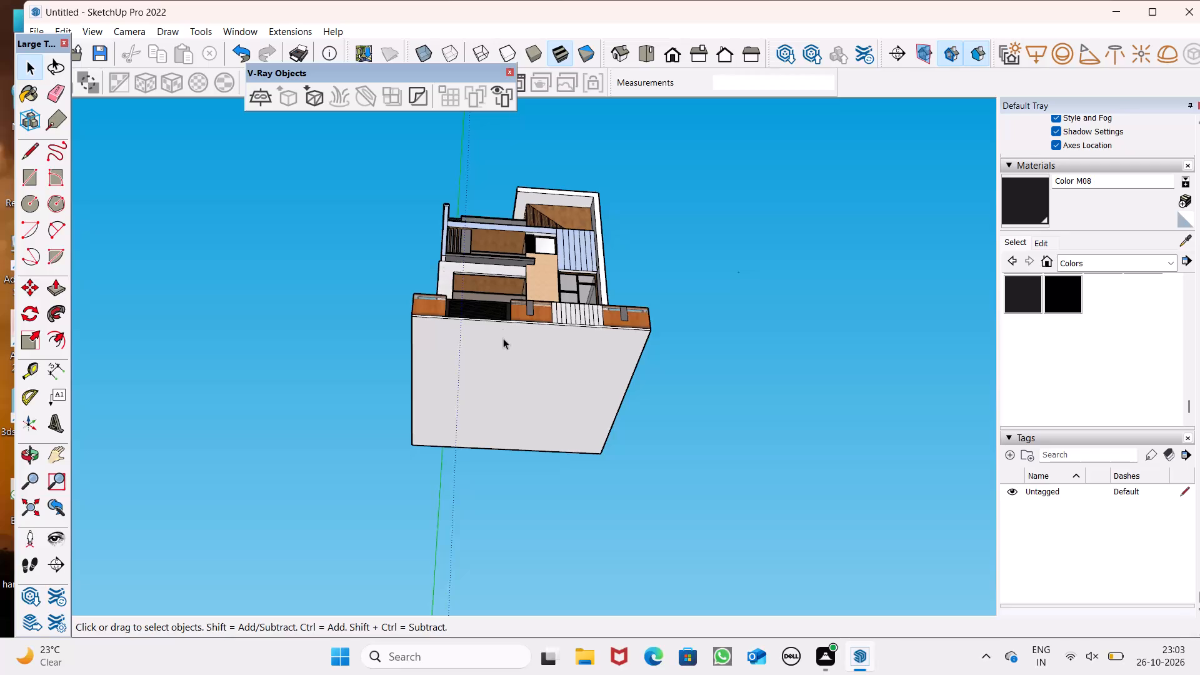
pyautogui.scroll(-1, 507, 354)
pyautogui.moveTo(584, 439); pyautogui.dragTo(609, 653, button='middle')
pyautogui.moveTo(472, 379); pyautogui.dragTo(530, 592, button='middle')
# Push/Pull the front face of the base slab outwards about 6' 5" to extend the slab before the boundary wall.
pyautogui.scroll(4, 507, 524)
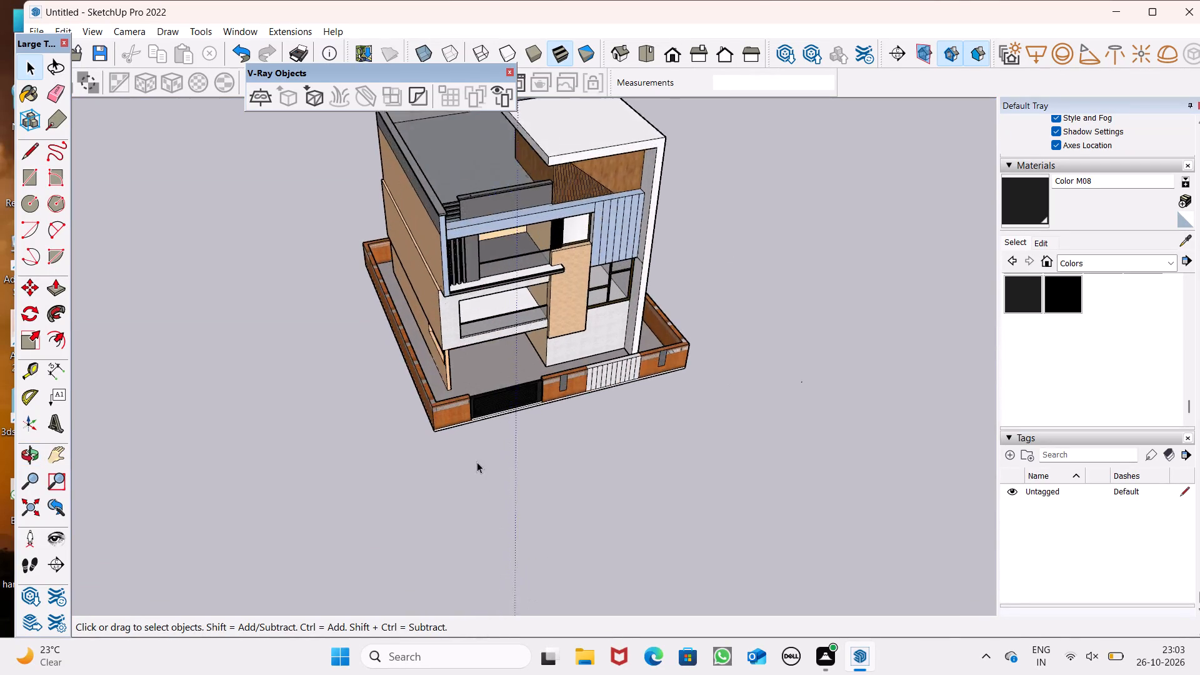
pyautogui.scroll(5, 477, 462)
pyautogui.click(64, 292)
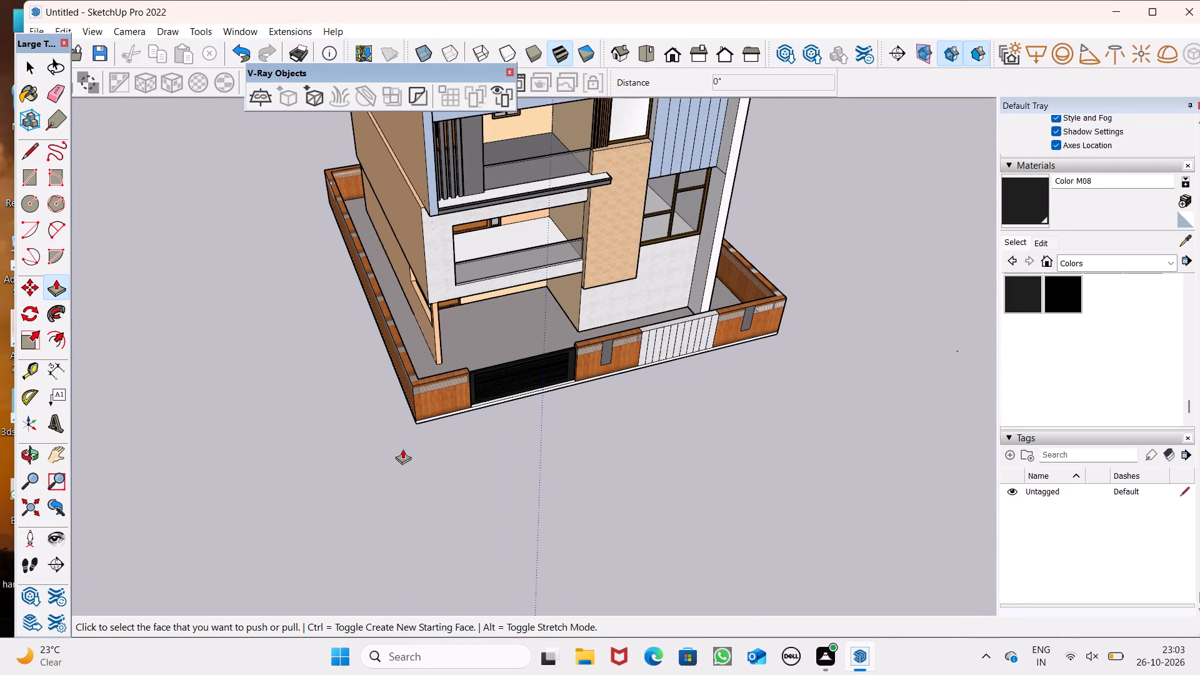
pyautogui.scroll(3, 412, 455)
pyautogui.moveTo(445, 402); pyautogui.dragTo(461, 449)
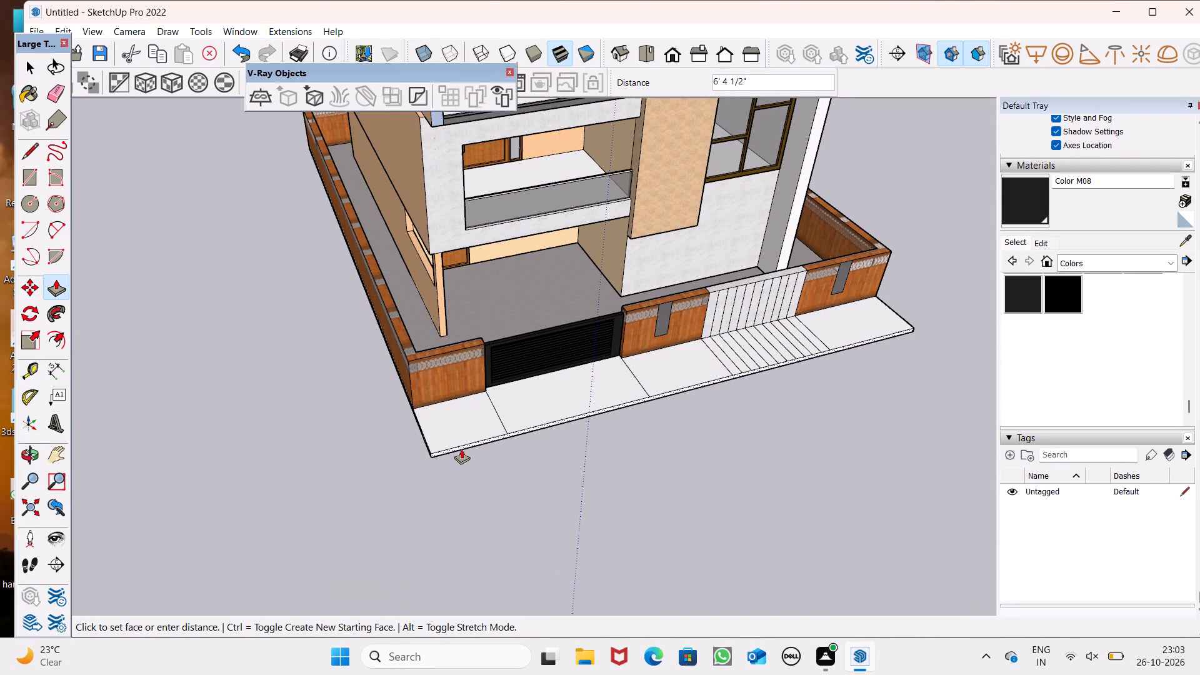
pyautogui.moveTo(461, 449); pyautogui.dragTo(461, 449)
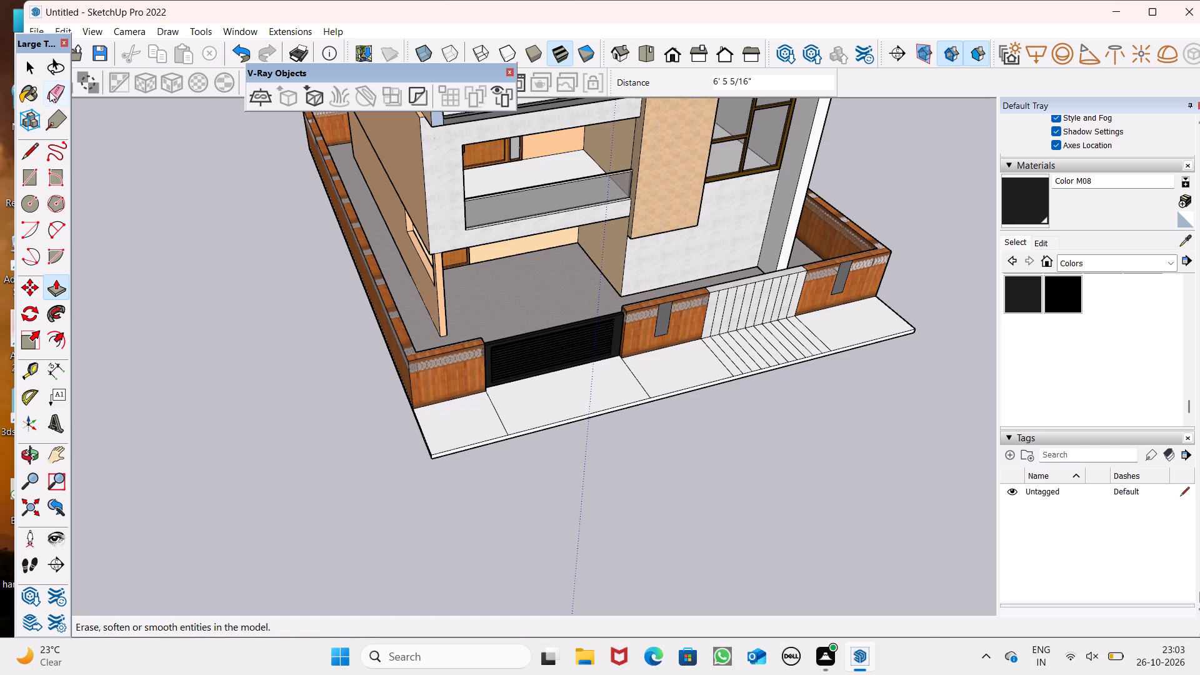
# Erase the two seam lines crossing the extended slab at either end of the gate.
pyautogui.moveTo(49, 91); pyautogui.dragTo(59, 100)
pyautogui.scroll(5, 492, 399)
pyautogui.moveTo(494, 419); pyautogui.dragTo(532, 417)
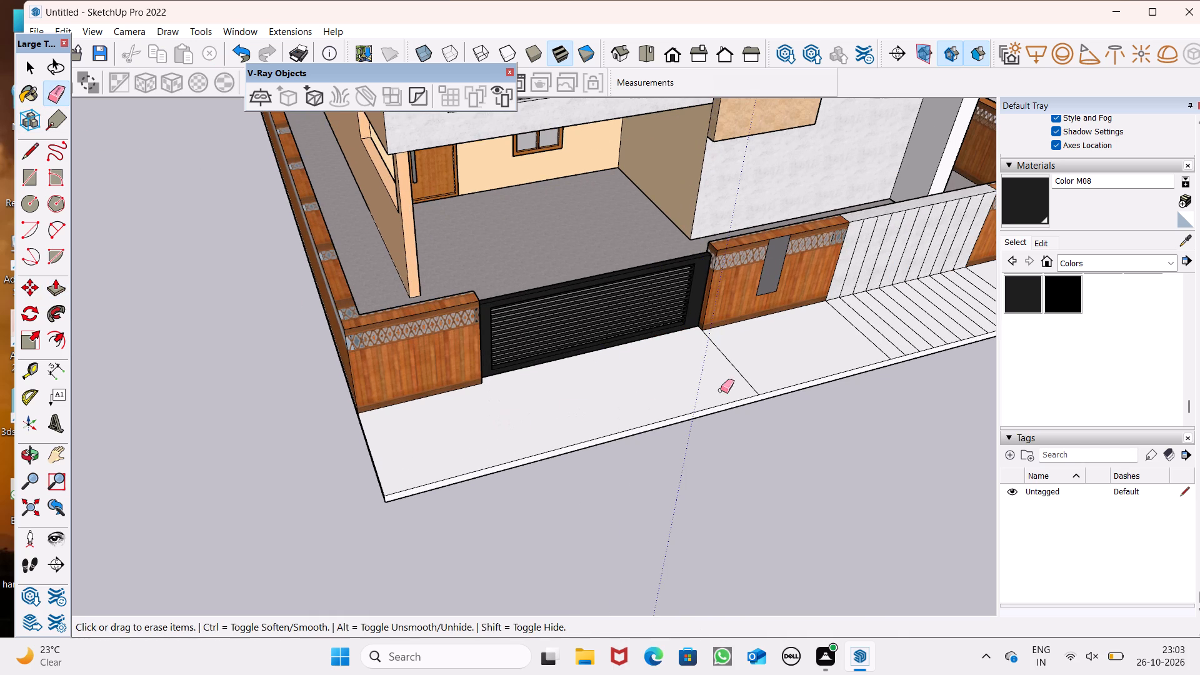
pyautogui.moveTo(730, 382); pyautogui.dragTo(775, 361)
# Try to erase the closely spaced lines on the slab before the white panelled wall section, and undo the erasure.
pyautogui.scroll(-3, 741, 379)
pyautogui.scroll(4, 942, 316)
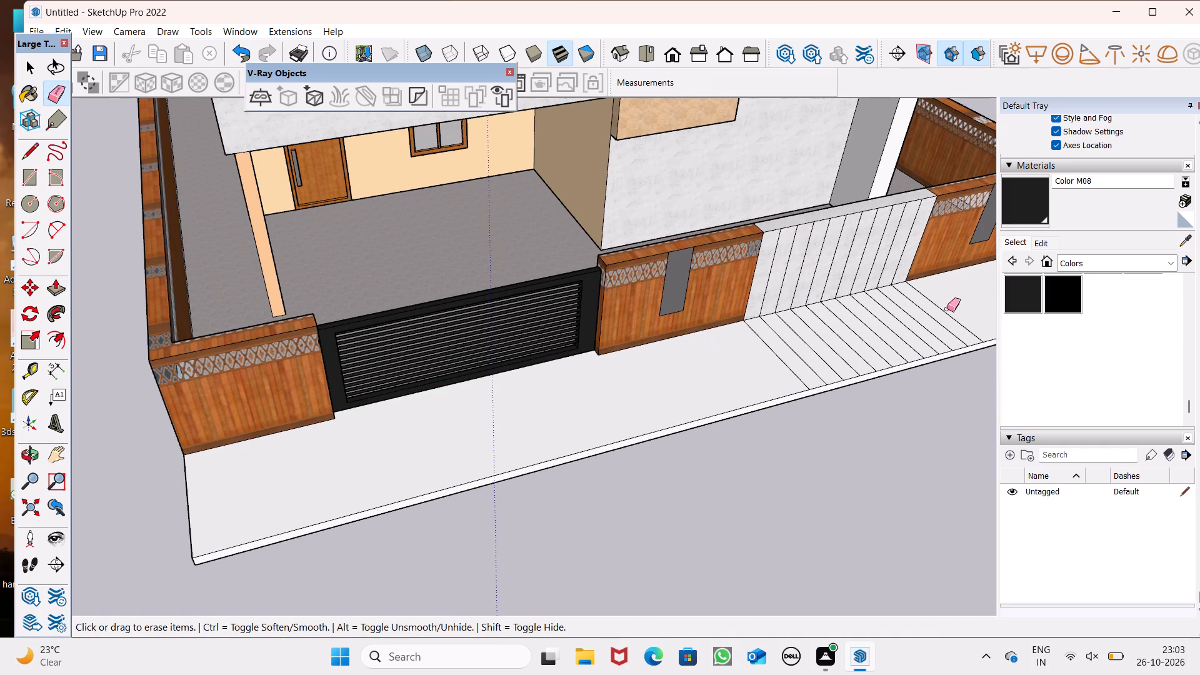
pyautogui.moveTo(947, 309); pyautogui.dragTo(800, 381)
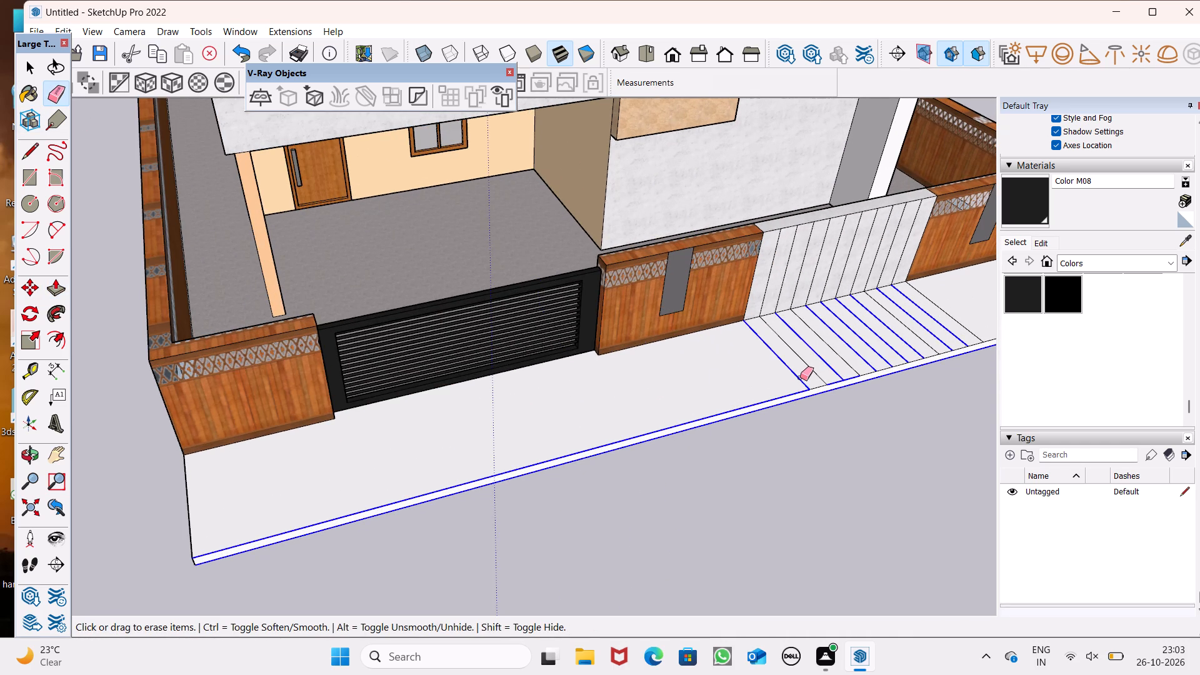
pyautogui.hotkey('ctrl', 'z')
# Erase the closely spaced lines crossing the extended slab in front of the white panelled wall section.
pyautogui.moveTo(771, 350); pyautogui.dragTo(963, 297)
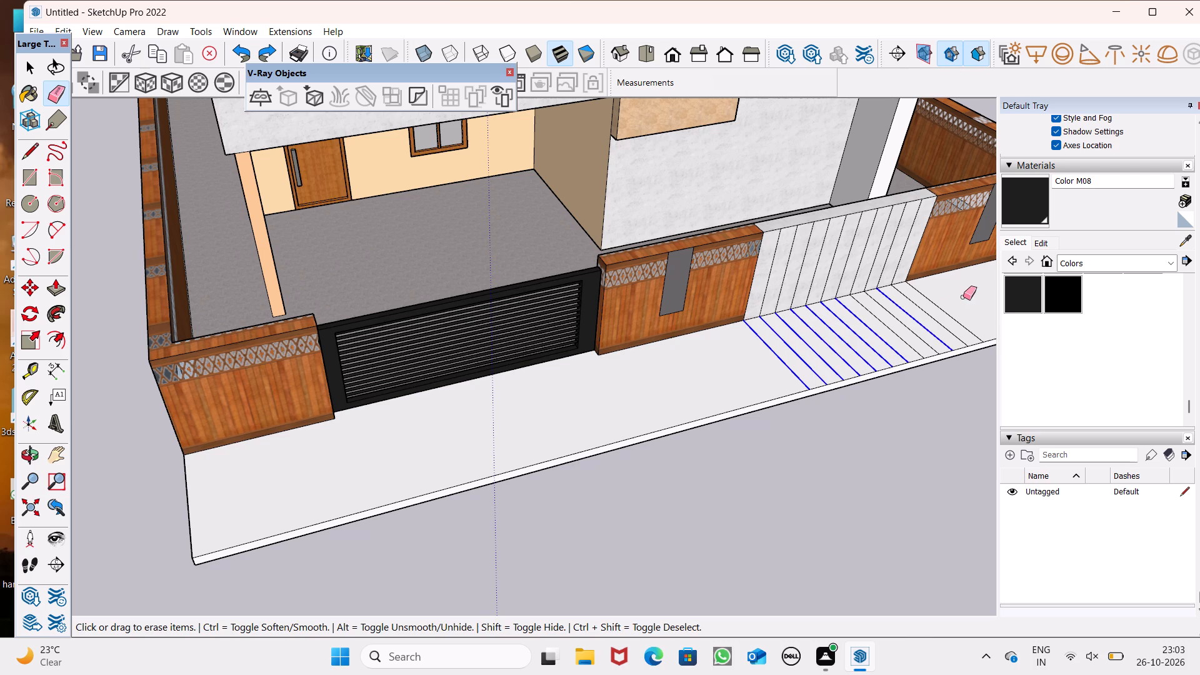
pyautogui.moveTo(963, 297); pyautogui.dragTo(865, 347)
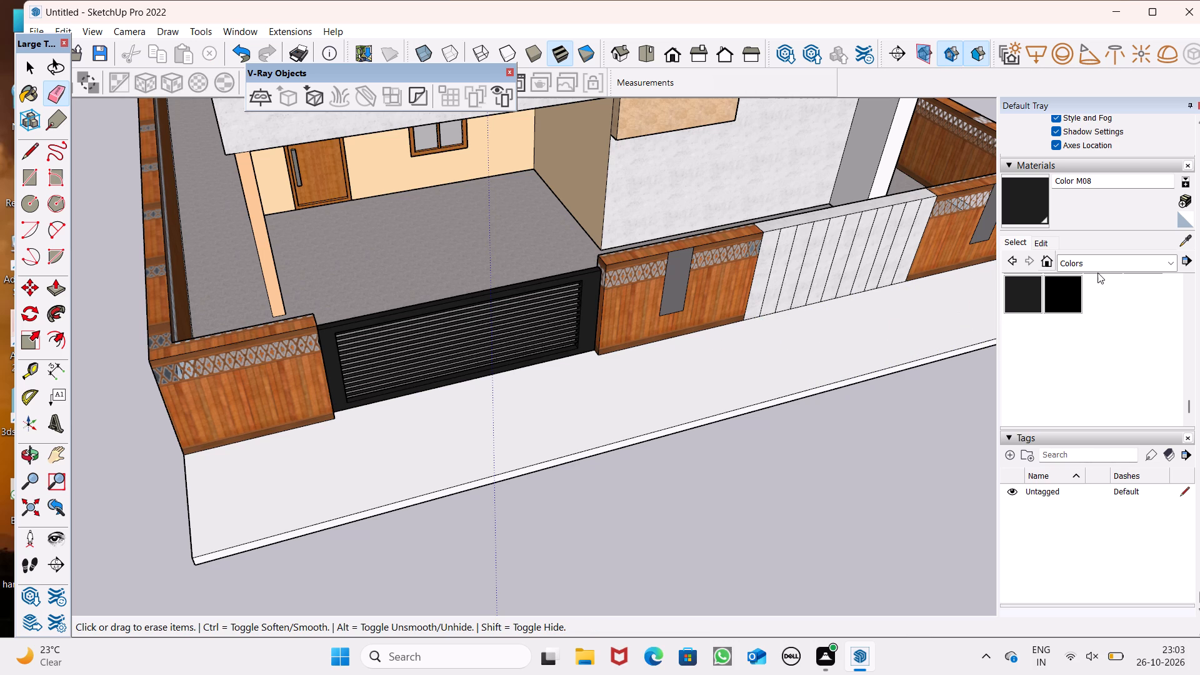
# Paint the top of the extended slab with Pavers with Grass Brick from the Landscaping, Fencing and Vegetation materials.
pyautogui.click(1097, 272)
pyautogui.click(1101, 252)
pyautogui.click(1106, 266)
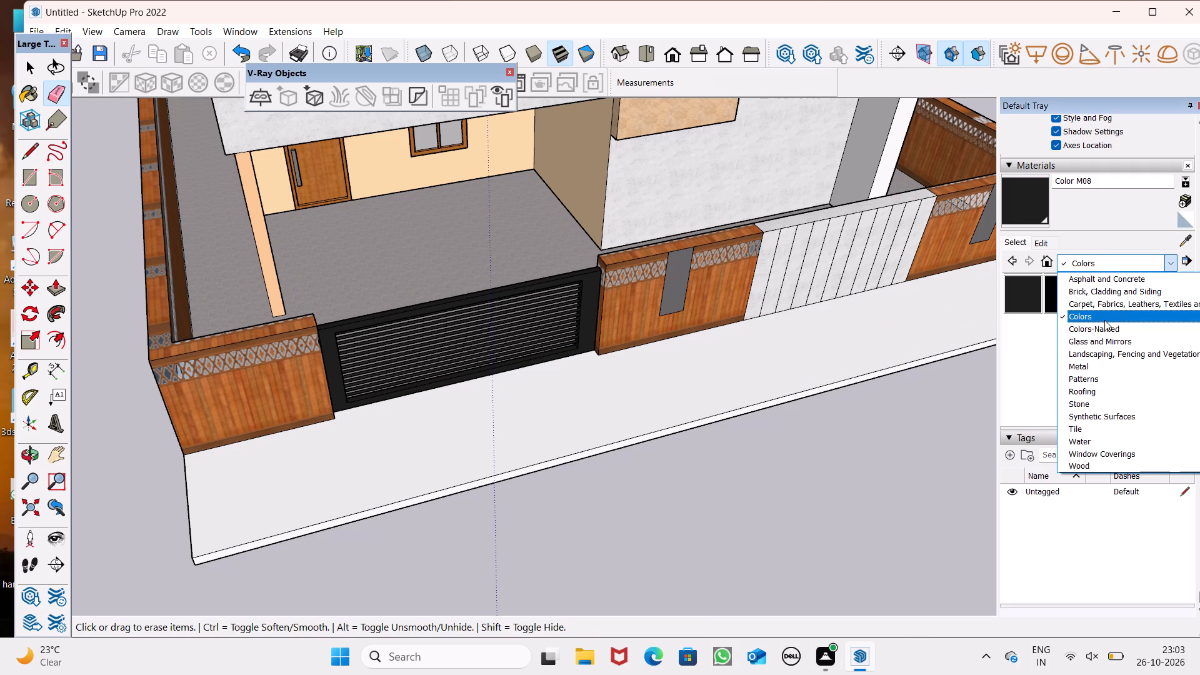
pyautogui.click(1123, 353)
pyautogui.scroll(-2, 1124, 366)
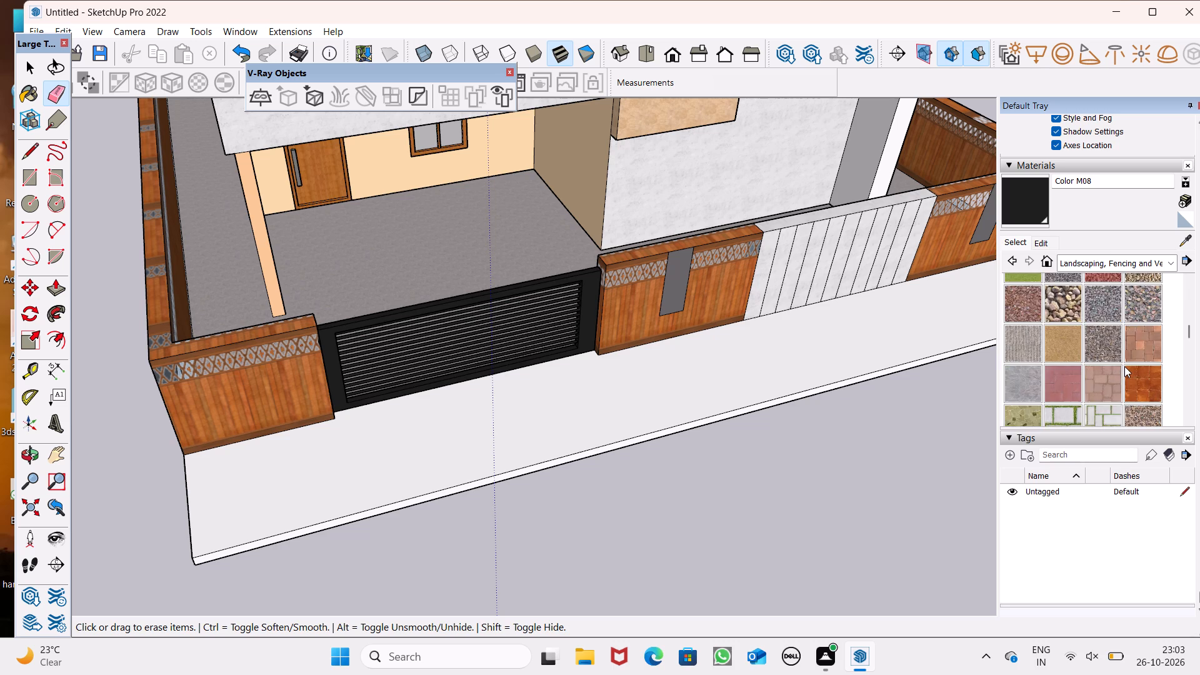
pyautogui.scroll(-1, 1124, 366)
pyautogui.click(1063, 344)
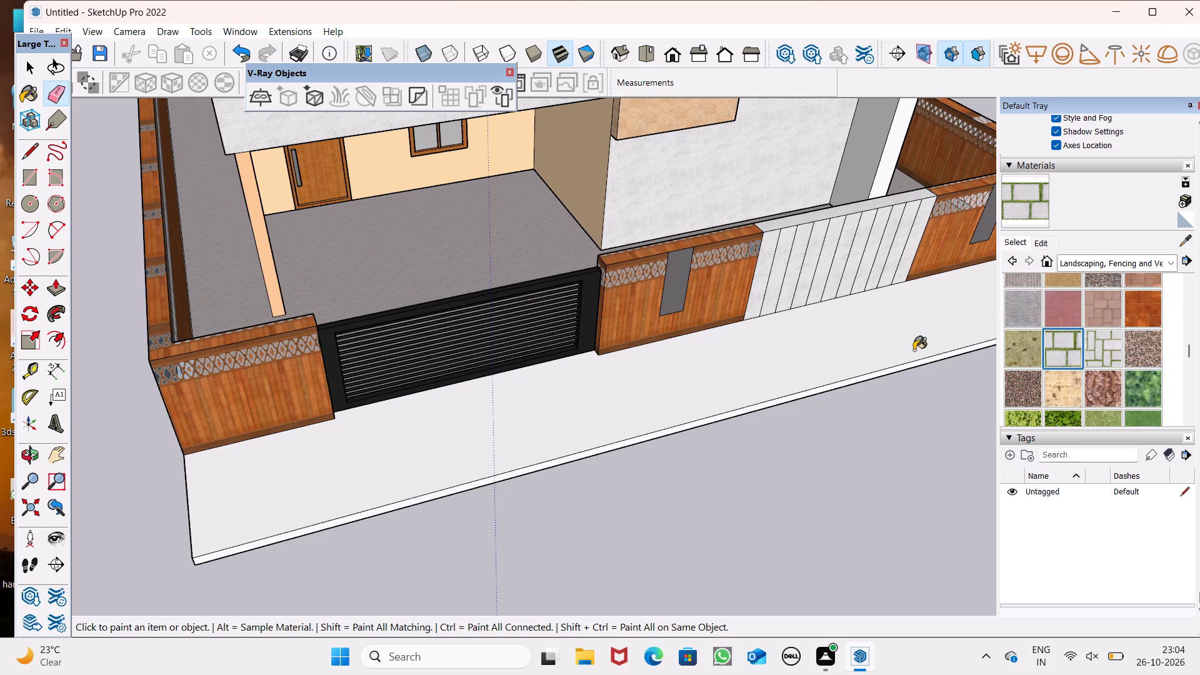
pyautogui.click(874, 350)
# Paint the slab's front edge with Concrete Scored Jointless from the Asphalt and Concrete materials.
pyautogui.scroll(-4, 526, 308)
pyautogui.moveTo(564, 361); pyautogui.dragTo(721, 342, button='middle')
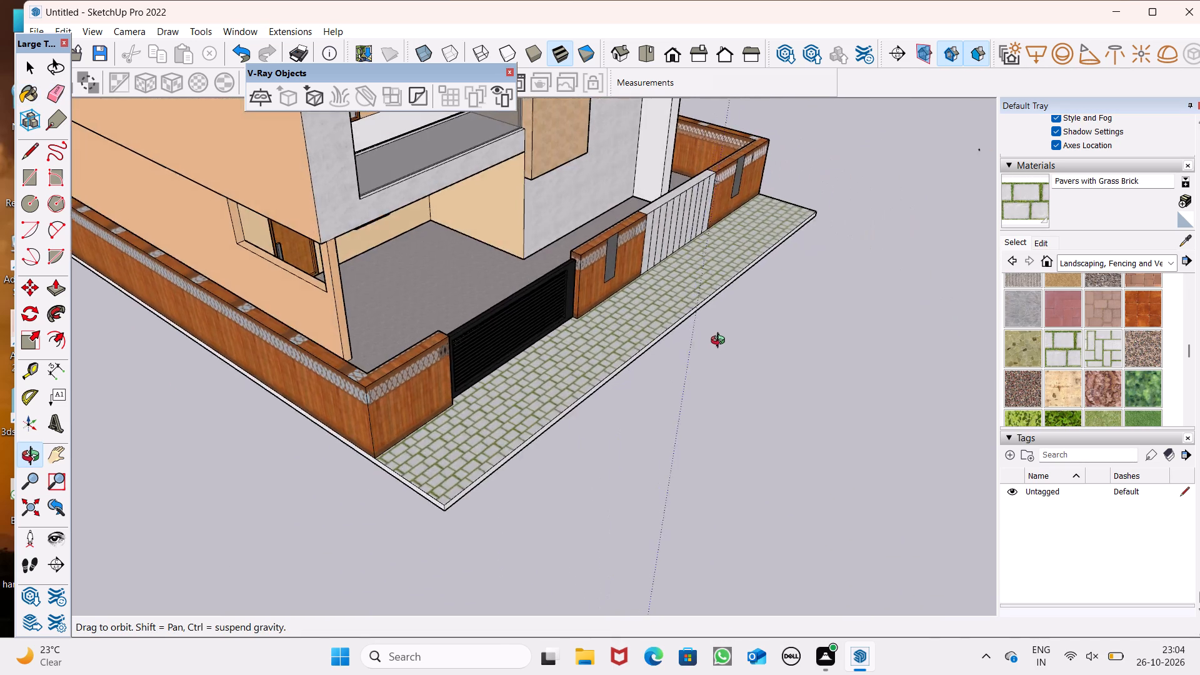
pyautogui.moveTo(721, 342); pyautogui.dragTo(455, 297, button='middle')
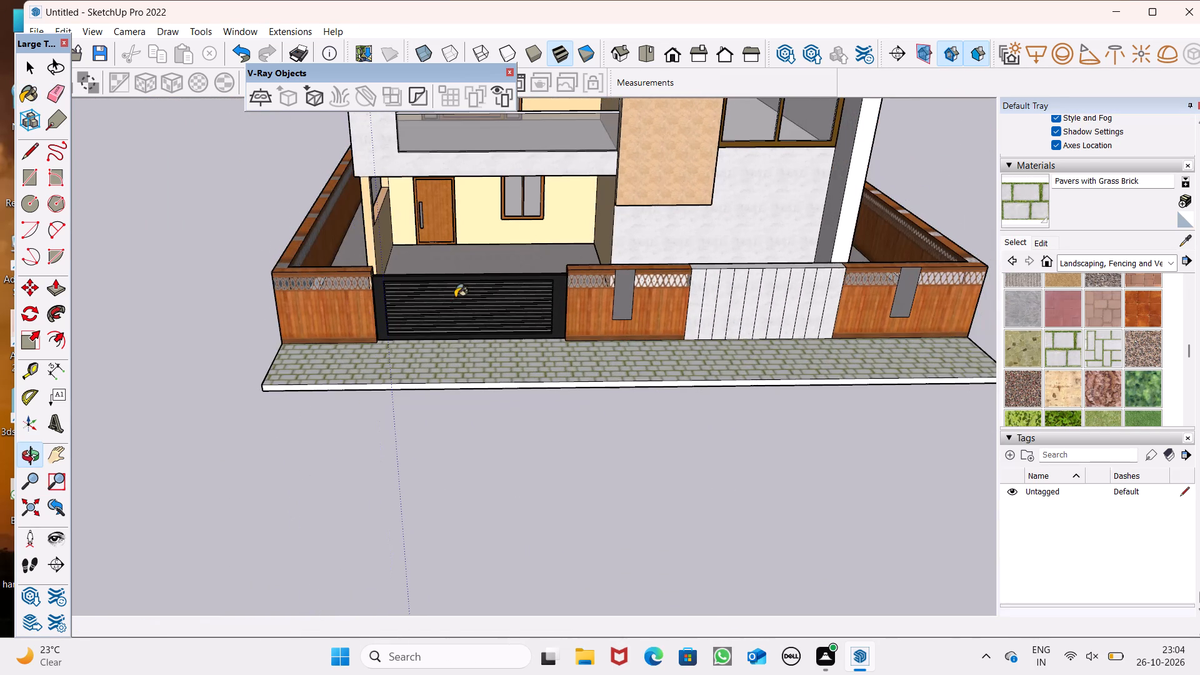
pyautogui.press('space')
pyautogui.scroll(-2, 466, 357)
pyautogui.moveTo(601, 402); pyautogui.dragTo(651, 292, button='middle')
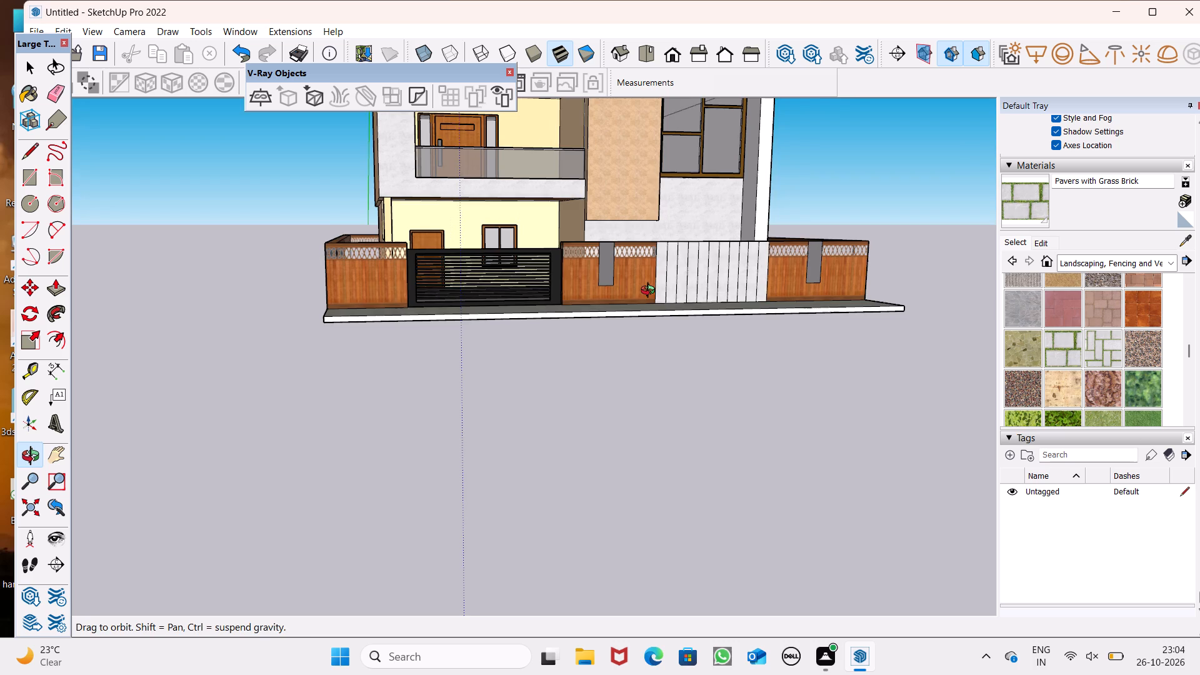
pyautogui.moveTo(651, 292); pyautogui.dragTo(648, 286, button='middle')
pyautogui.click(1147, 257)
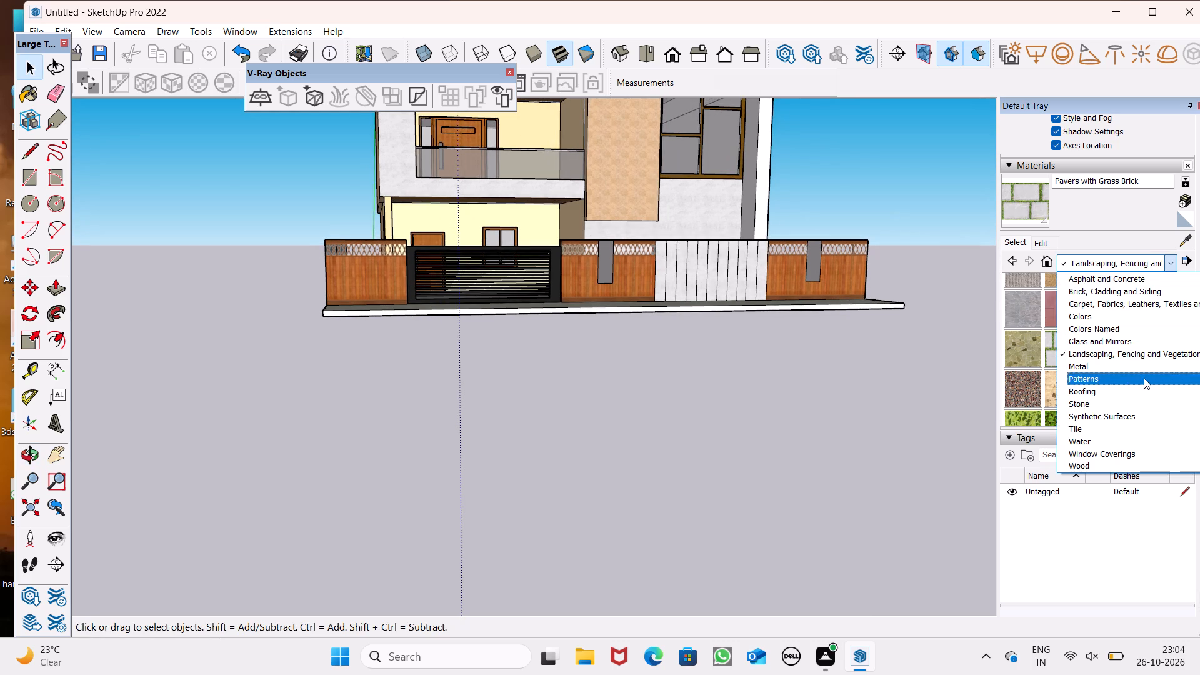
pyautogui.click(1118, 278)
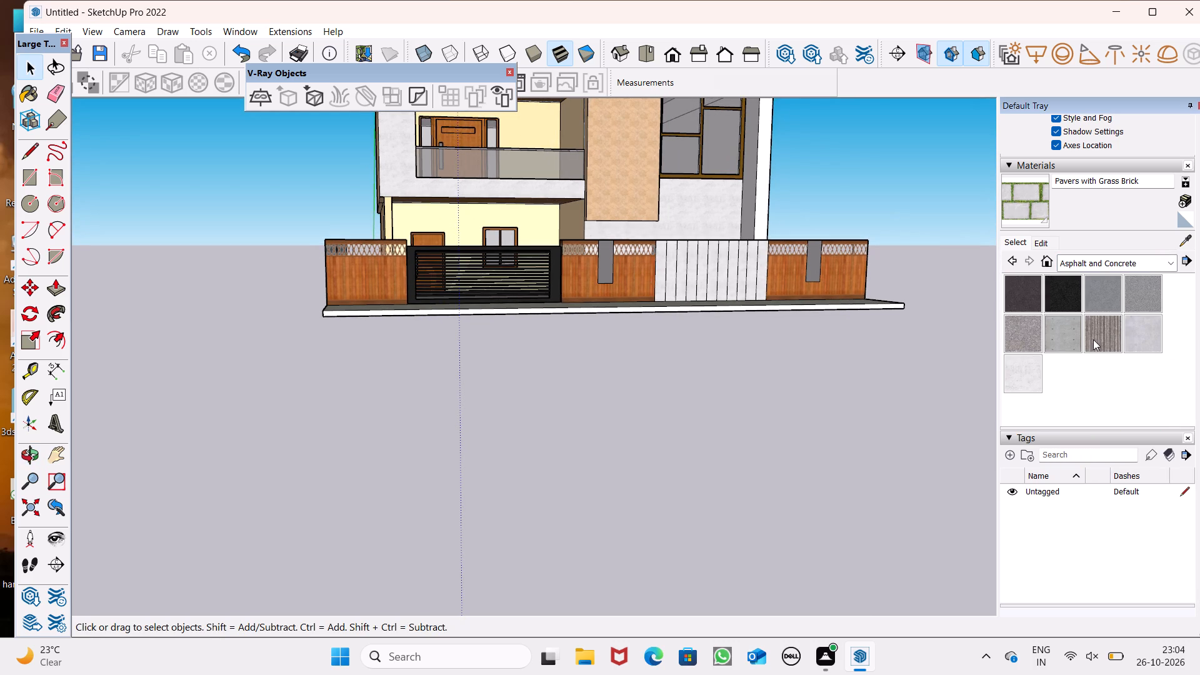
pyautogui.click(1092, 339)
pyautogui.scroll(8, 481, 296)
pyautogui.scroll(3, 704, 337)
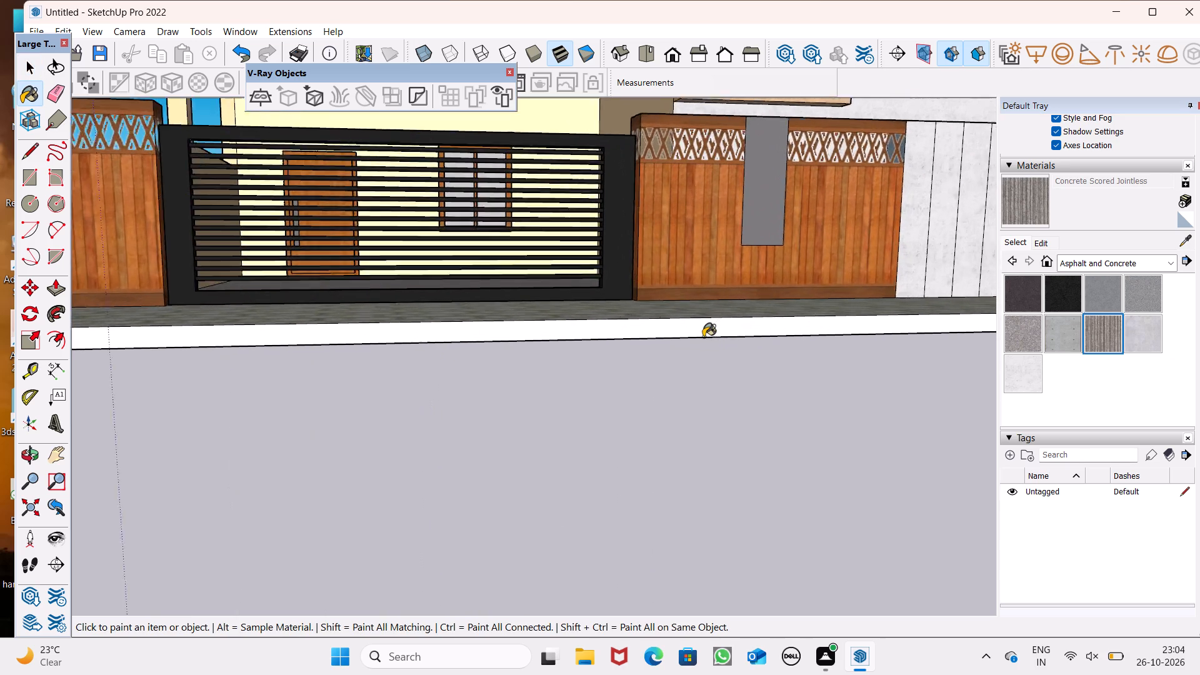
pyautogui.scroll(3, 703, 337)
pyautogui.click(693, 331)
# Paint the slab's underside and its long side edge at the gate end with Concrete Scored Jointless.
pyautogui.scroll(-5, 687, 317)
pyautogui.moveTo(679, 317); pyautogui.dragTo(589, 152, button='middle')
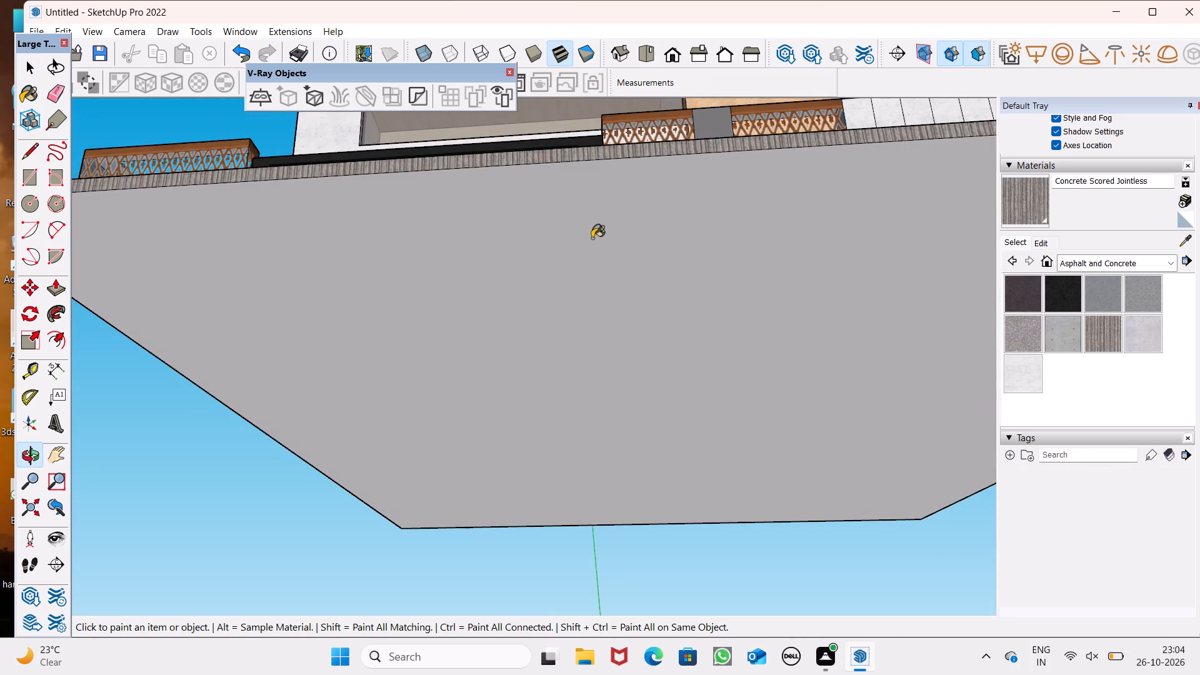
pyautogui.click(592, 238)
pyautogui.scroll(-5, 592, 238)
pyautogui.moveTo(517, 269); pyautogui.dragTo(898, 419, button='middle')
pyautogui.scroll(3, 719, 442)
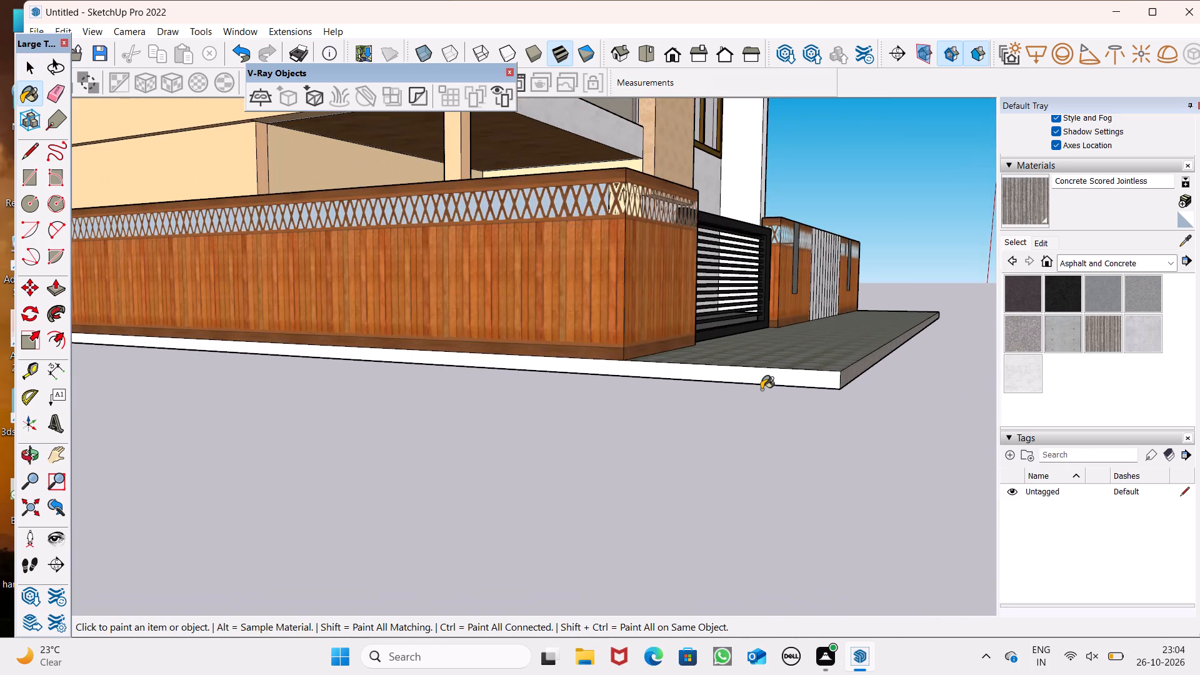
pyautogui.click(766, 382)
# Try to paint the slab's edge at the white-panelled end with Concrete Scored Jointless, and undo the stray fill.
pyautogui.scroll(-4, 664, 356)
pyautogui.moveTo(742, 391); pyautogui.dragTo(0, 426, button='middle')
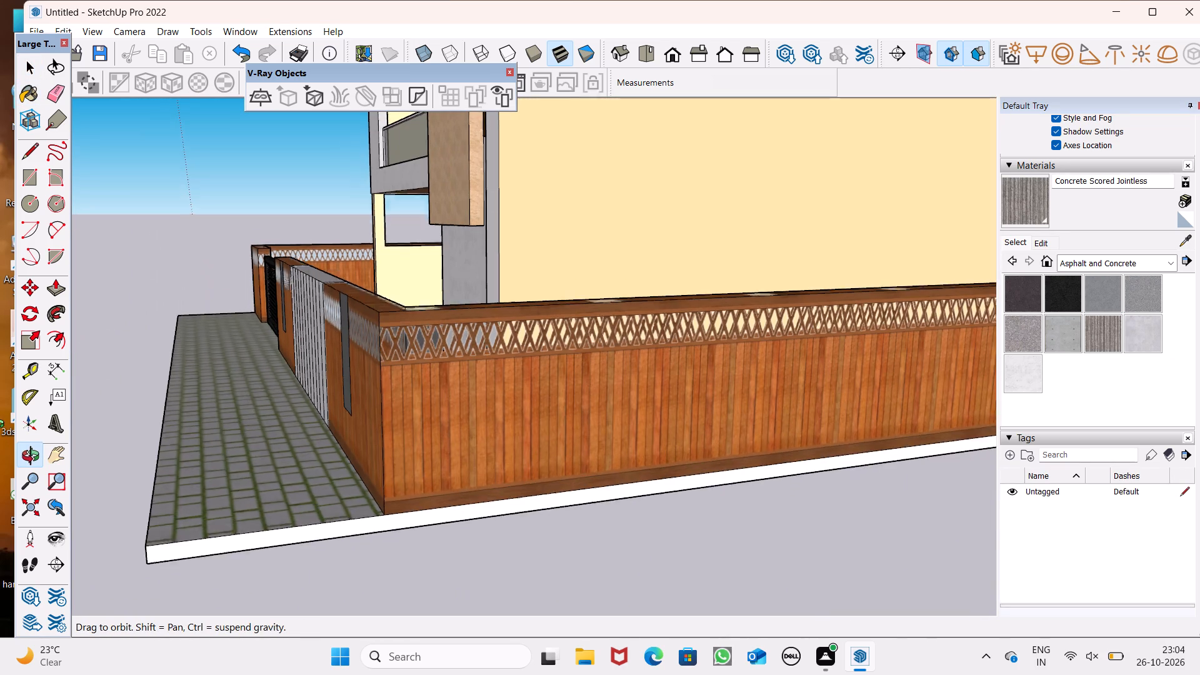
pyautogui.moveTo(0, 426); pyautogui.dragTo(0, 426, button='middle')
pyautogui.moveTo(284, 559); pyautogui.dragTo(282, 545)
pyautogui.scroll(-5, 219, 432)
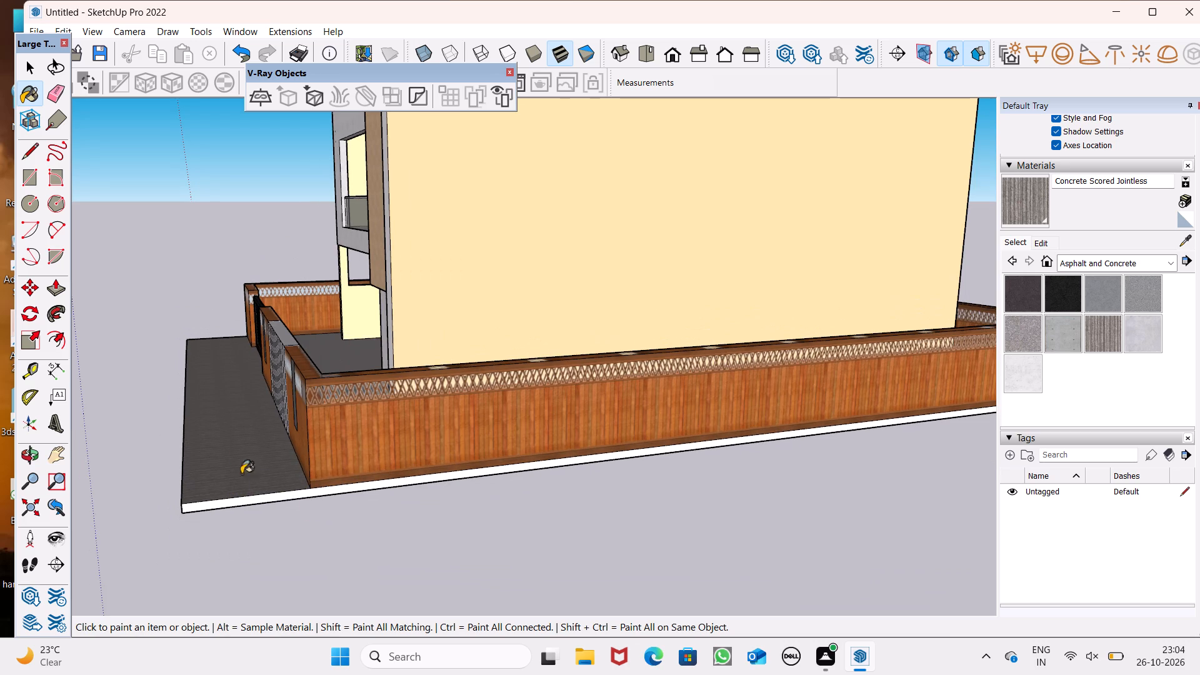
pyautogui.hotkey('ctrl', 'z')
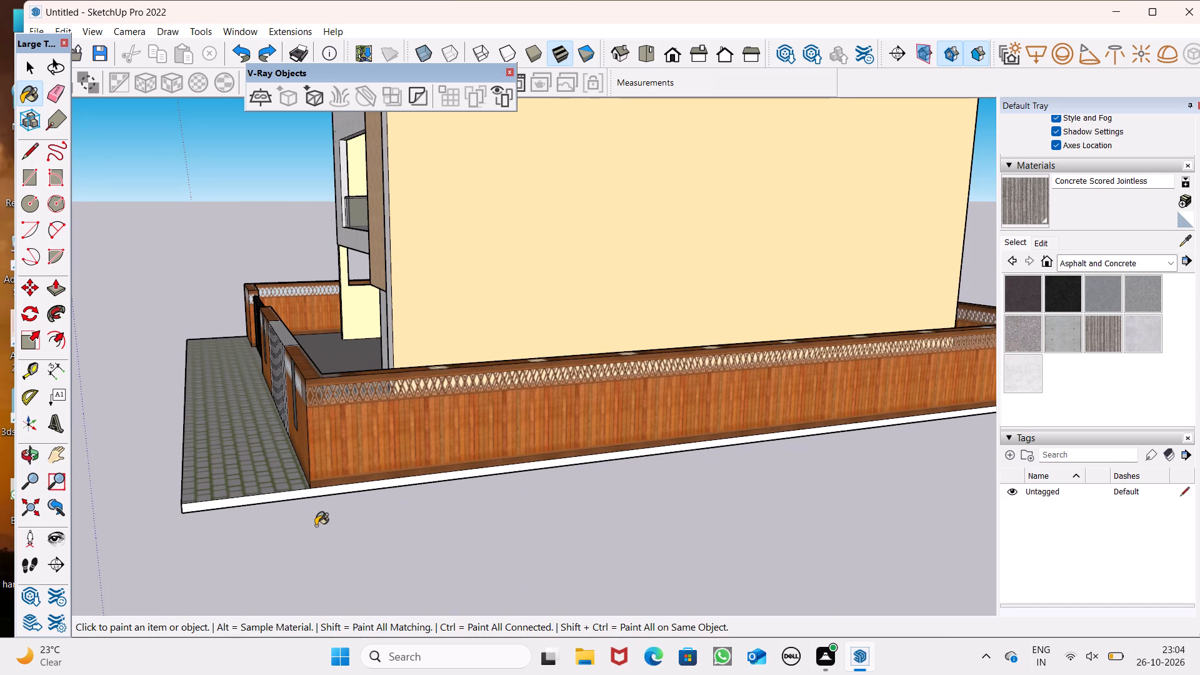
# Paint the slab's long side edge nearest the white panelled wall section with Concrete Scored Jointless.
pyautogui.scroll(5, 343, 511)
pyautogui.click(329, 472)
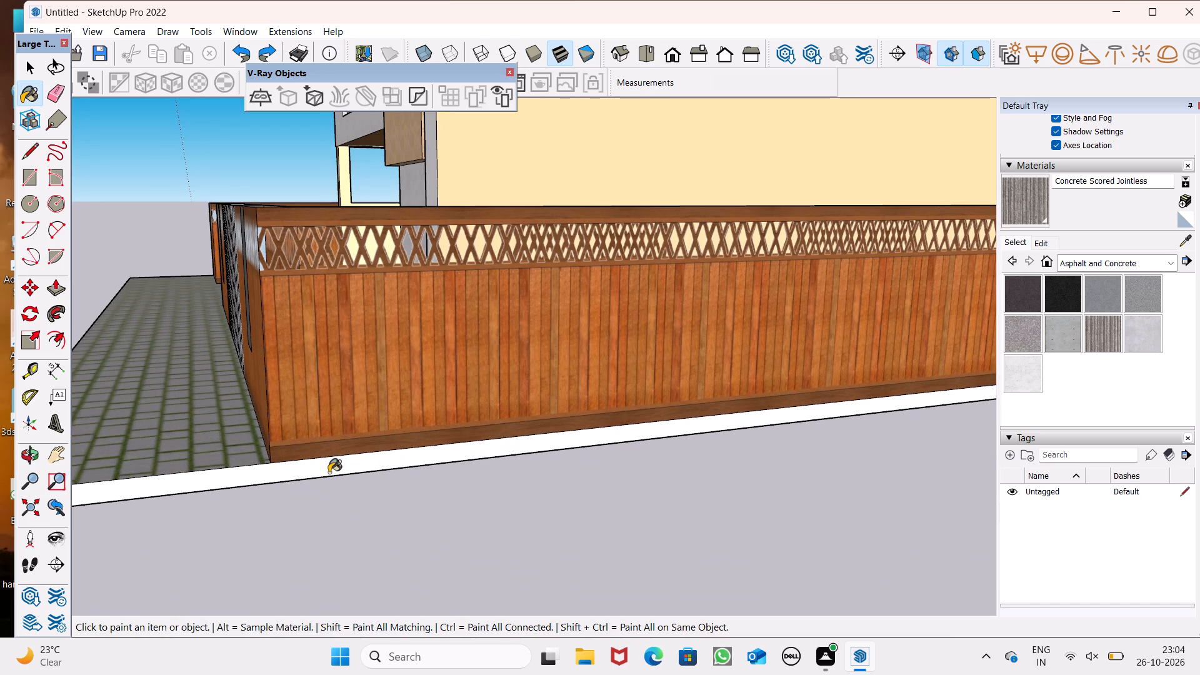
# Paint the slab's rear edge below the back boundary wall with Concrete Scored Jointless.
pyautogui.scroll(-5, 311, 442)
pyautogui.moveTo(377, 502); pyautogui.dragTo(46, 392, button='middle')
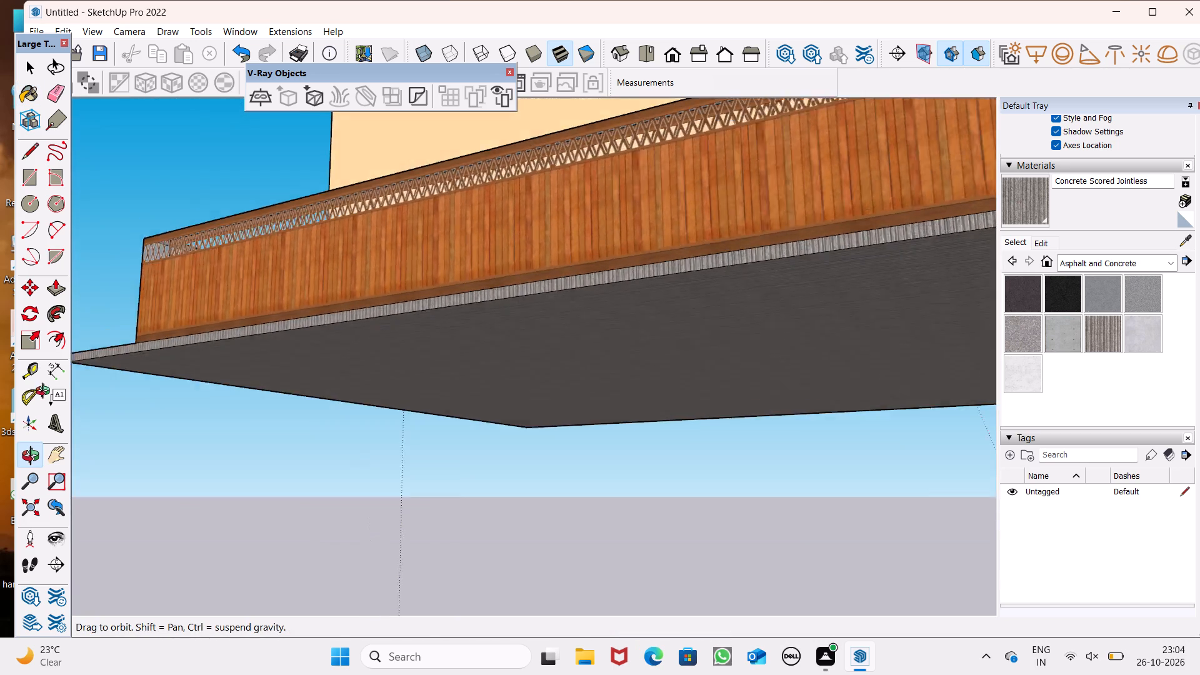
pyautogui.moveTo(46, 392); pyautogui.dragTo(11, 399, button='middle')
pyautogui.scroll(-3, 141, 356)
pyautogui.moveTo(462, 352); pyautogui.dragTo(159, 402, button='middle')
pyautogui.scroll(1, 168, 403)
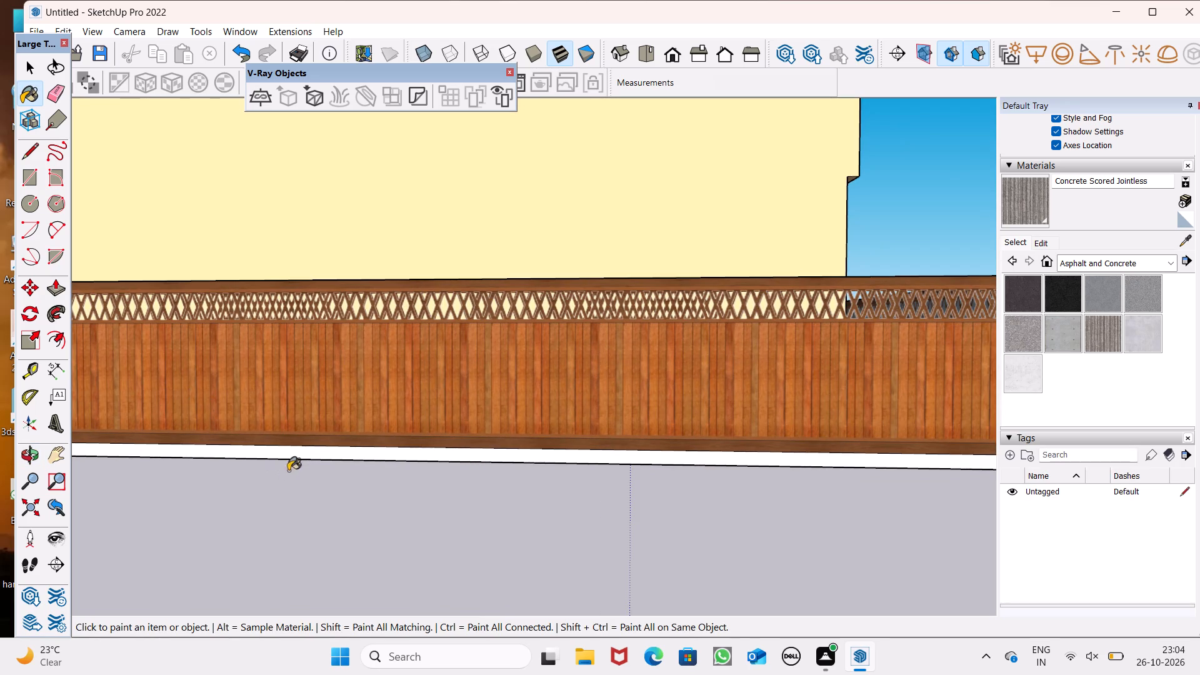
pyautogui.click(298, 456)
# Examine the boundary wall, the gate and the painted slab from the rear, the front and the side.
pyautogui.moveTo(367, 474); pyautogui.dragTo(741, 542, button='middle')
pyautogui.scroll(1, 523, 512)
pyautogui.moveTo(523, 512); pyautogui.dragTo(602, 540, button='middle')
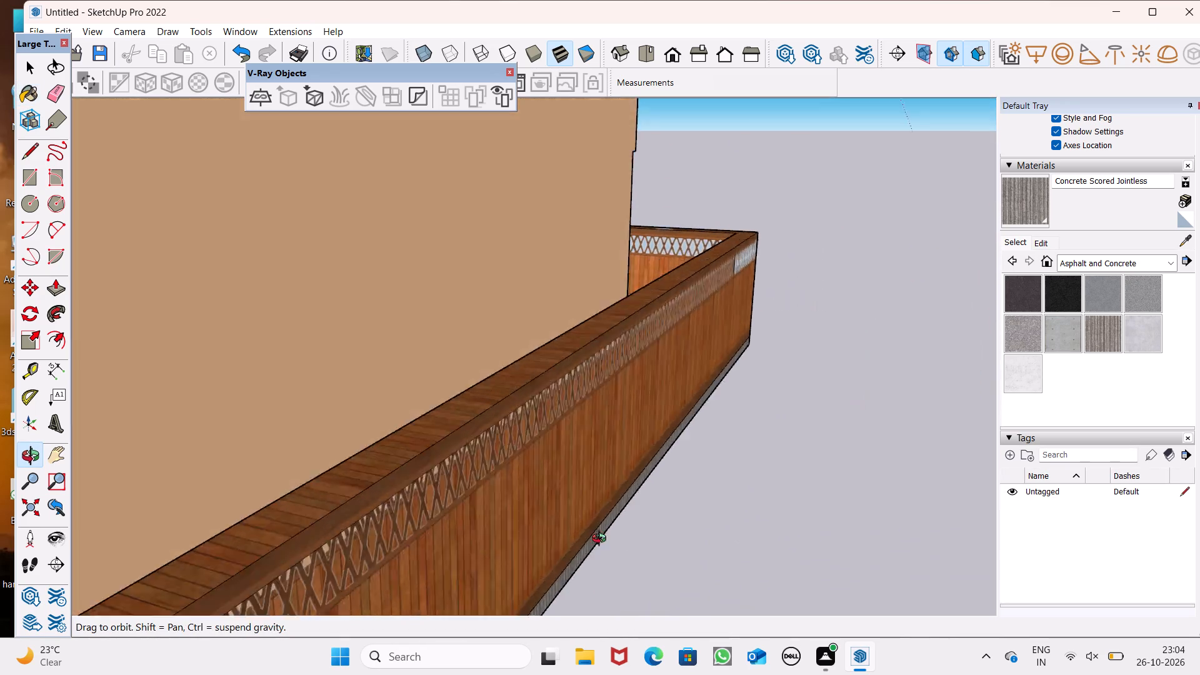
pyautogui.moveTo(602, 540); pyautogui.dragTo(835, 483, button='middle')
pyautogui.scroll(-6, 421, 408)
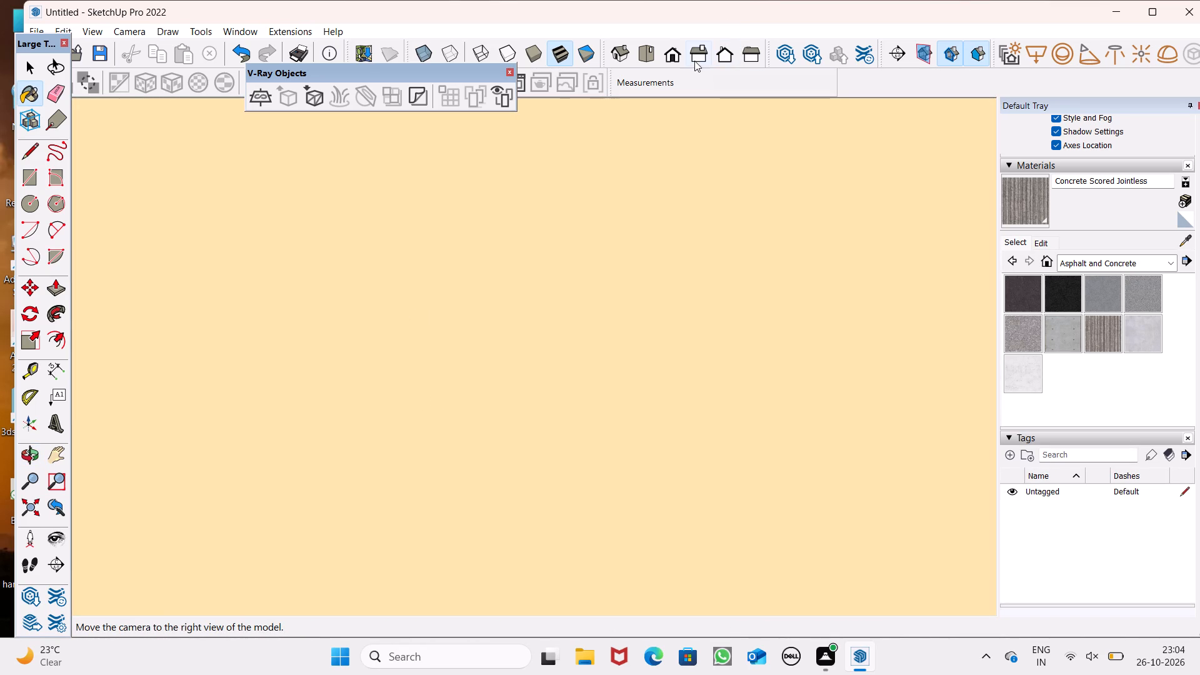
pyautogui.click(661, 42)
pyautogui.scroll(-6, 705, 164)
pyautogui.scroll(-10, 681, 304)
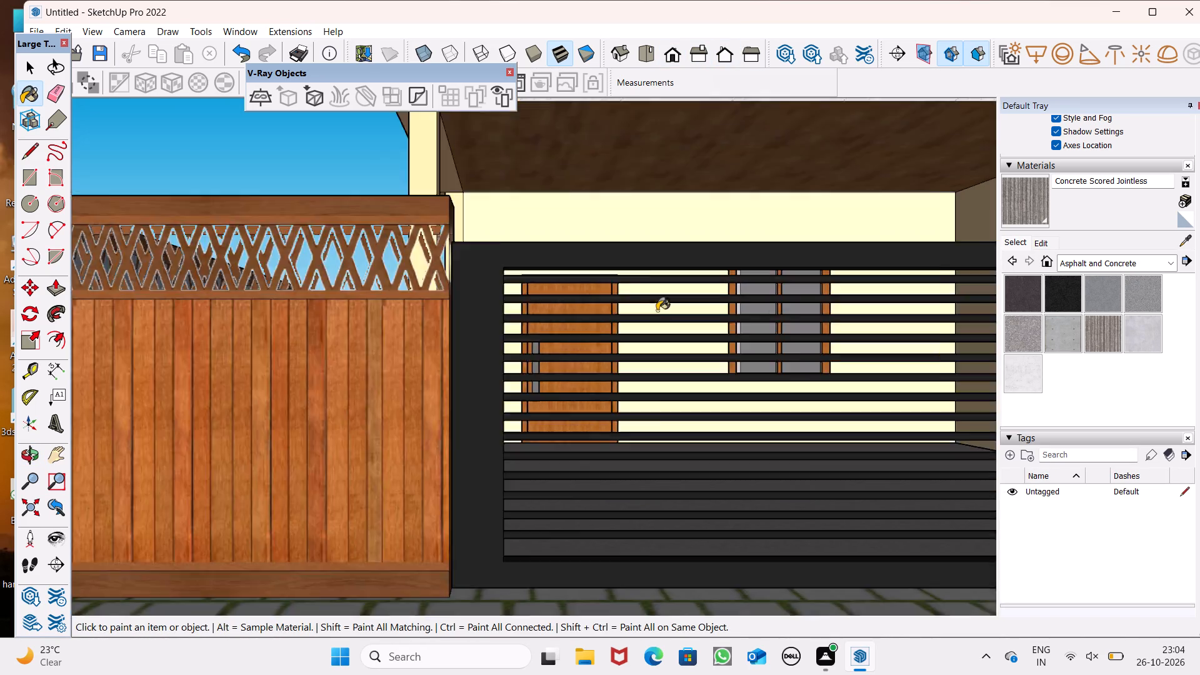
pyautogui.scroll(-2, 657, 311)
pyautogui.scroll(-5, 604, 348)
pyautogui.moveTo(618, 394); pyautogui.dragTo(621, 381, button='middle')
pyautogui.scroll(8, 618, 394)
pyautogui.scroll(9, 711, 329)
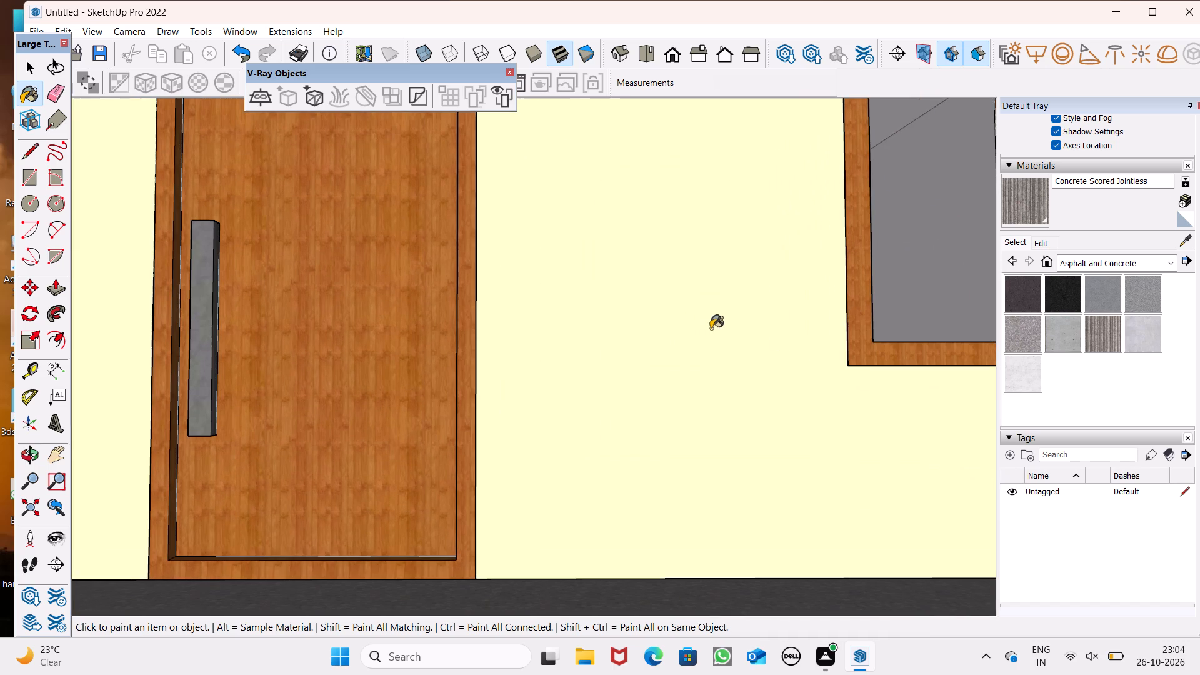
pyautogui.scroll(-9, 691, 674)
pyautogui.scroll(5, 599, 491)
pyautogui.scroll(-20, 591, 491)
pyautogui.scroll(-4, 591, 491)
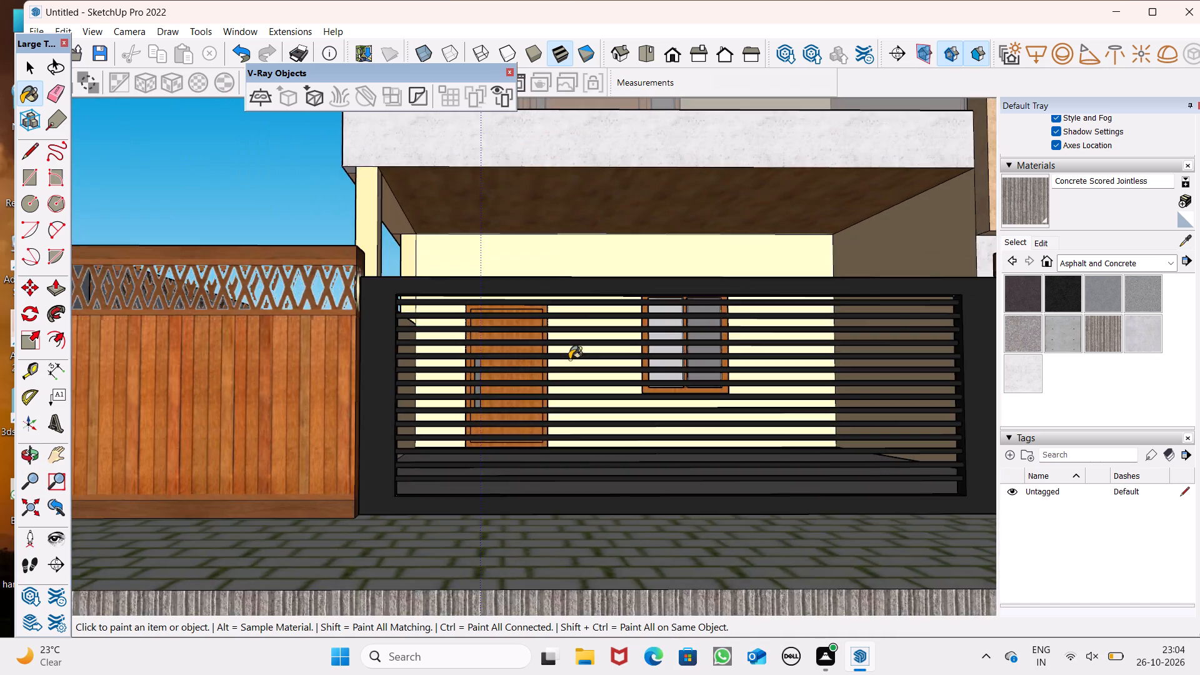
pyautogui.scroll(-8, 569, 359)
pyautogui.moveTo(581, 382); pyautogui.dragTo(631, 562, button='middle')
pyautogui.scroll(1, 631, 562)
pyautogui.scroll(-6, 591, 477)
pyautogui.moveTo(601, 475); pyautogui.dragTo(802, 375, button='middle')
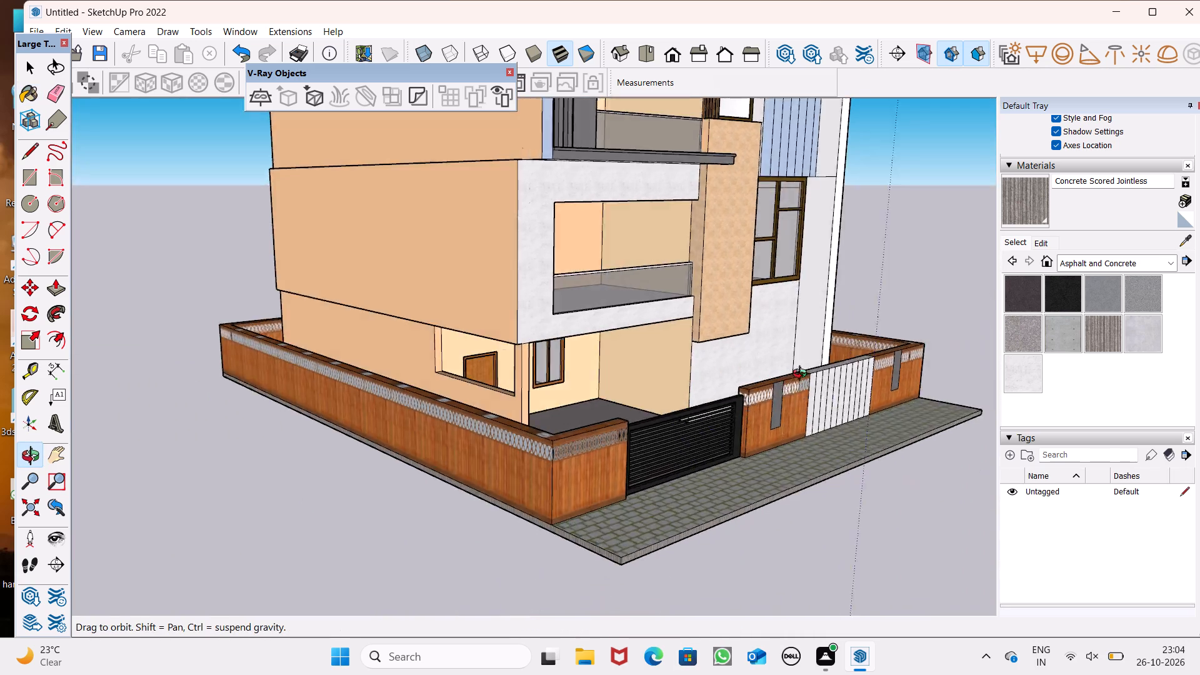
# Paint the white top face of the ledge projecting below the uppermost balcony with Color M06 from the Colors materials.
pyautogui.moveTo(802, 375); pyautogui.dragTo(354, 629, button='middle')
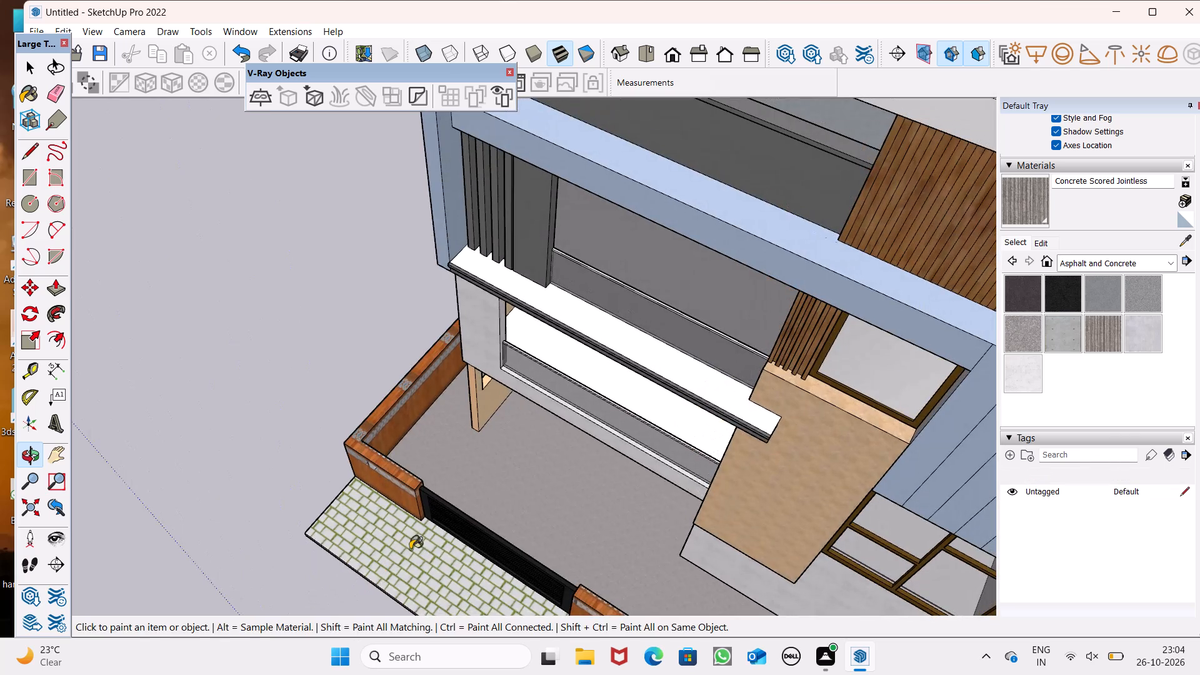
pyautogui.moveTo(546, 475); pyautogui.dragTo(744, 417, button='middle')
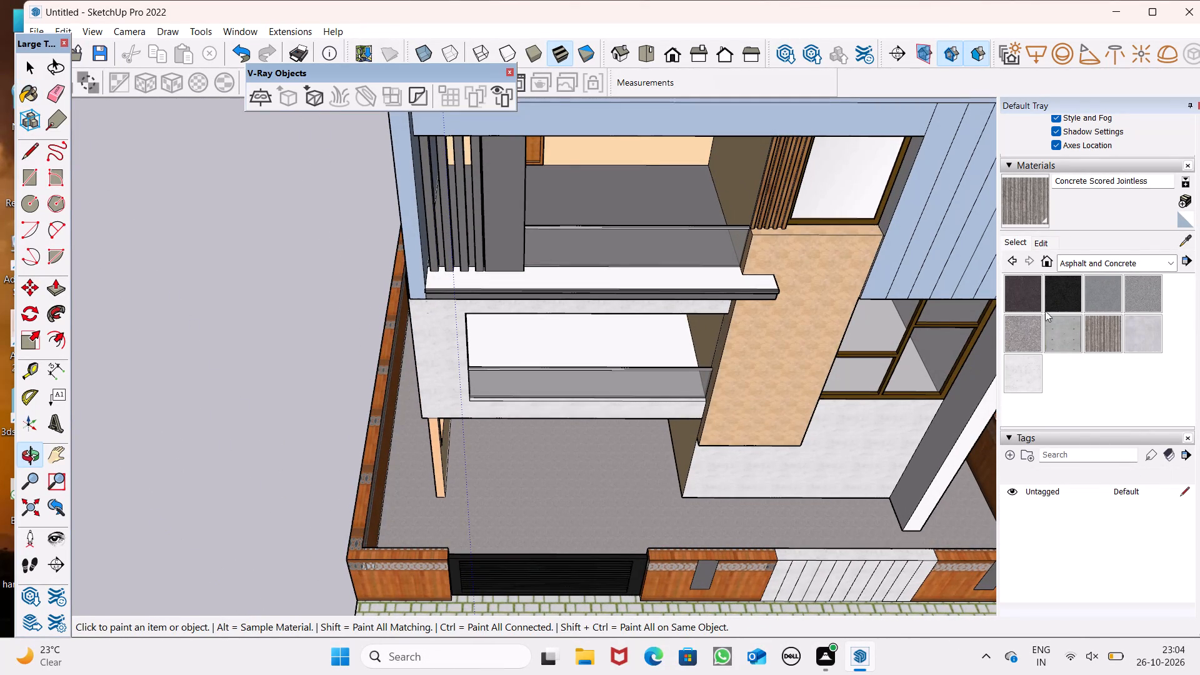
pyautogui.click(1154, 250)
pyautogui.click(1157, 262)
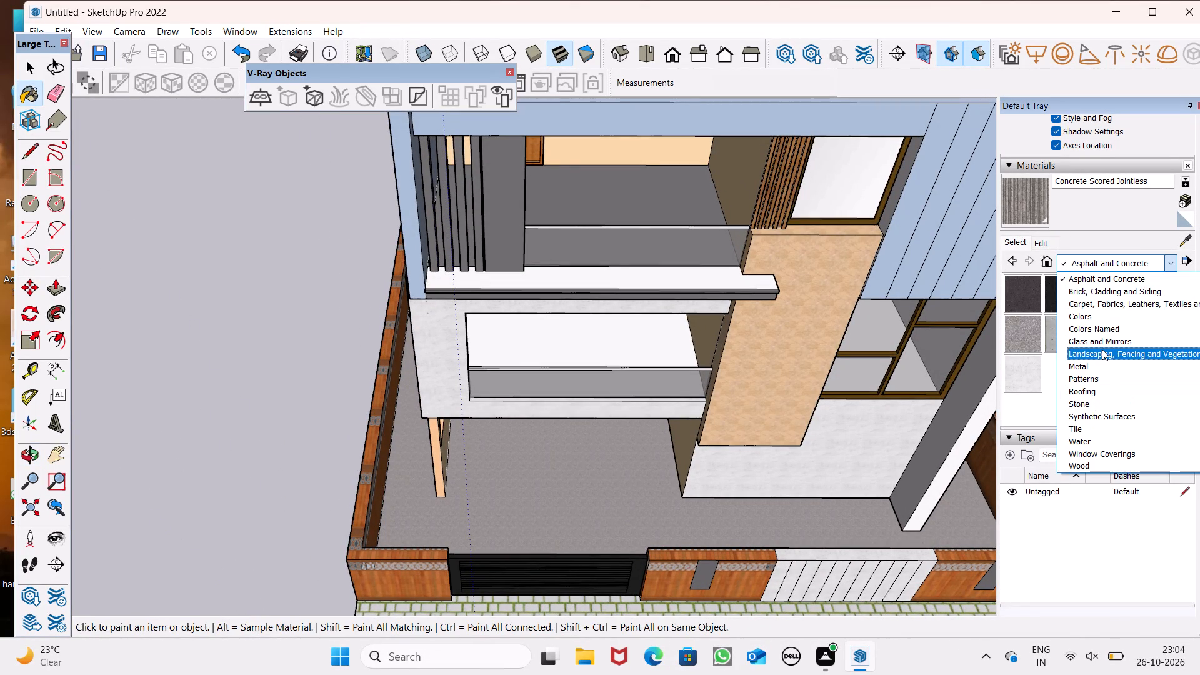
pyautogui.click(1102, 319)
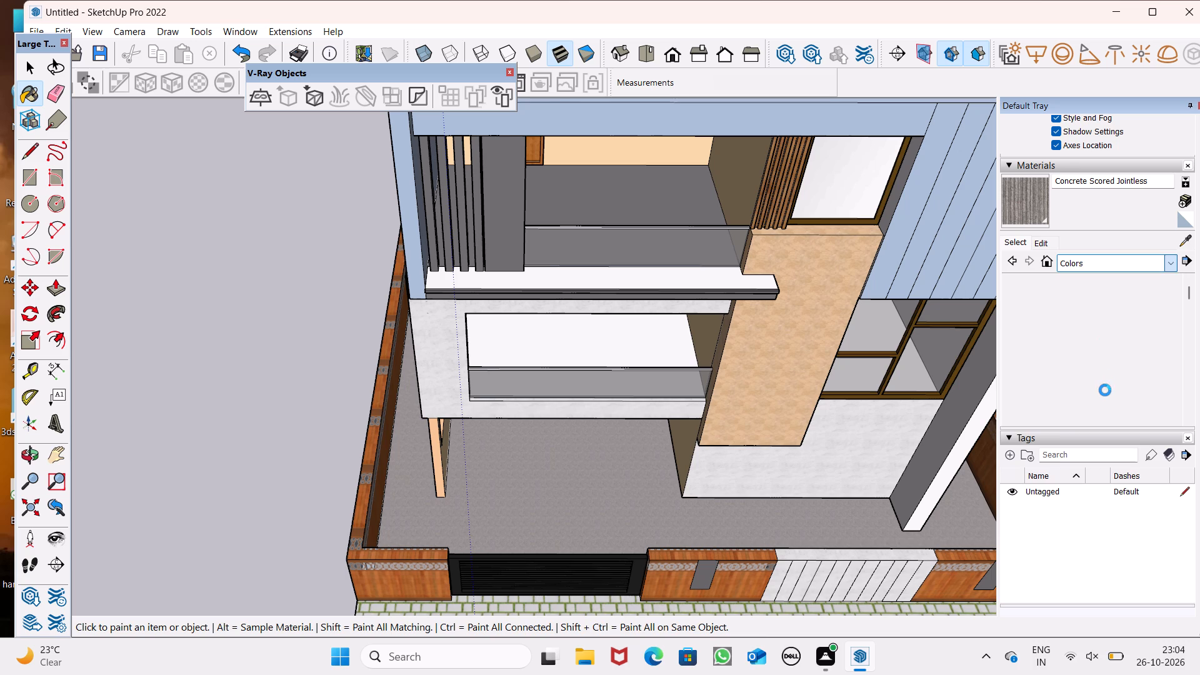
pyautogui.scroll(-18, 1091, 355)
pyautogui.scroll(2, 1082, 302)
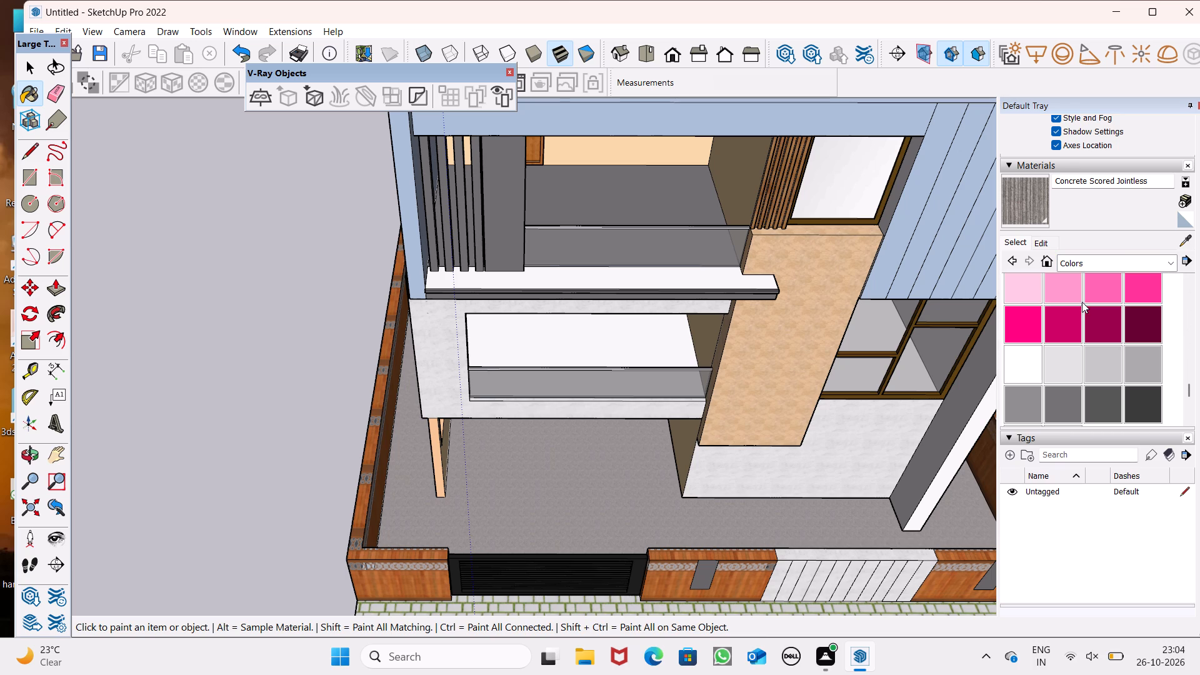
pyautogui.scroll(-1, 1081, 345)
pyautogui.click(1104, 334)
pyautogui.scroll(5, 705, 294)
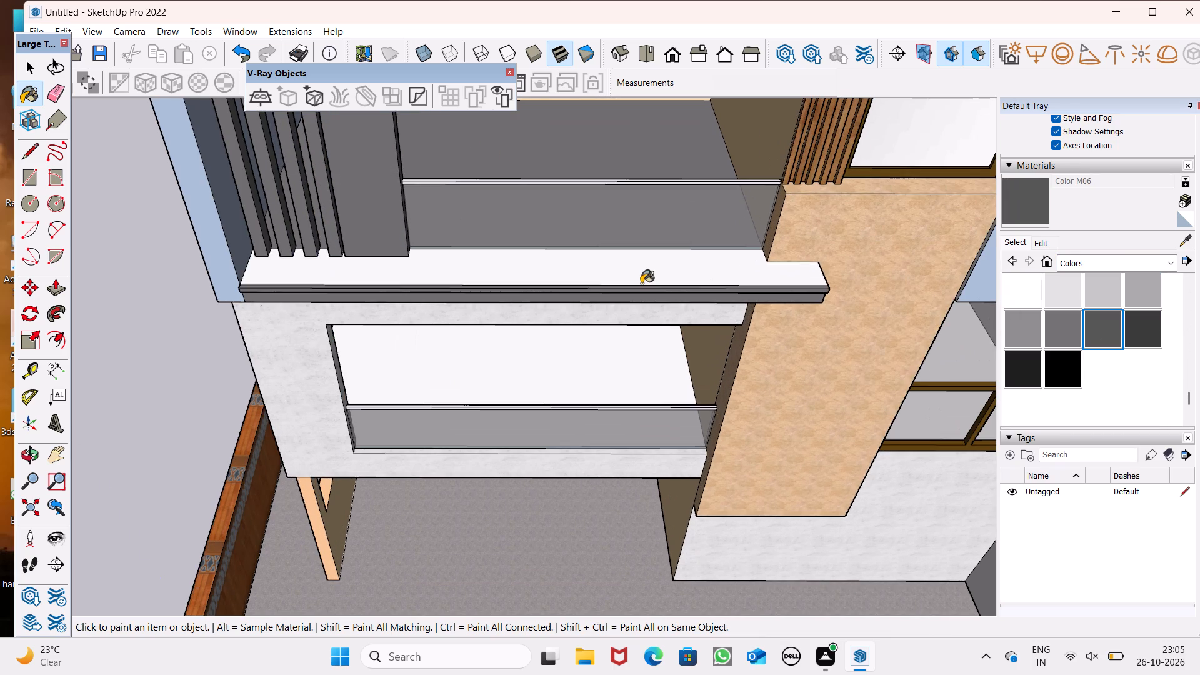
pyautogui.click(641, 284)
# Examine the whole house's front elevation from below and straight on.
pyautogui.scroll(-2, 652, 294)
pyautogui.moveTo(659, 314); pyautogui.dragTo(368, 44, button='middle')
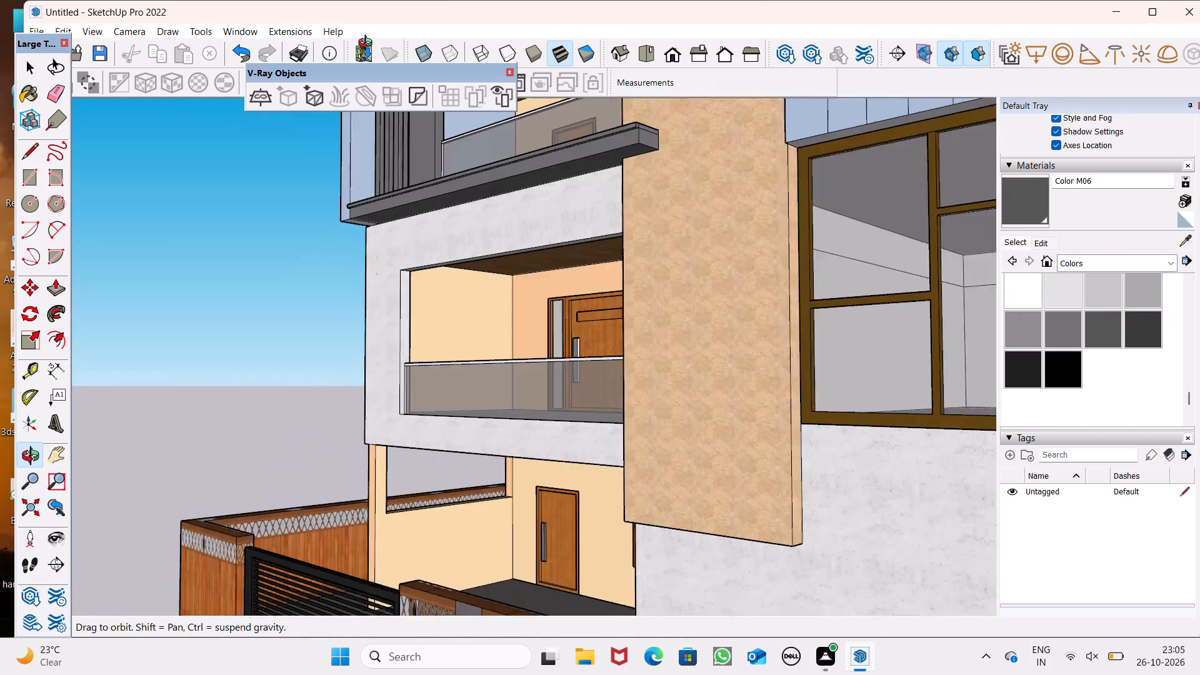
pyautogui.moveTo(368, 44); pyautogui.dragTo(538, 124, button='middle')
pyautogui.press('space')
pyautogui.scroll(-6, 550, 232)
pyautogui.scroll(-5, 547, 324)
pyautogui.moveTo(560, 356); pyautogui.dragTo(601, 336, button='middle')
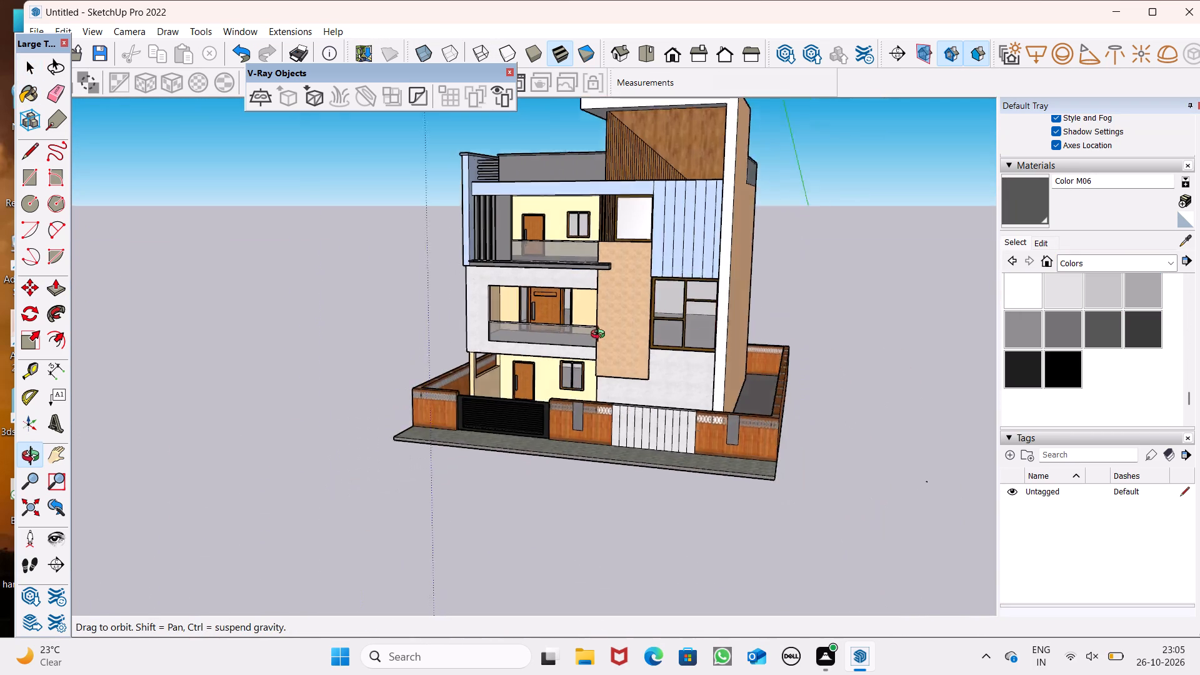
pyautogui.moveTo(601, 336); pyautogui.dragTo(683, 317, button='middle')
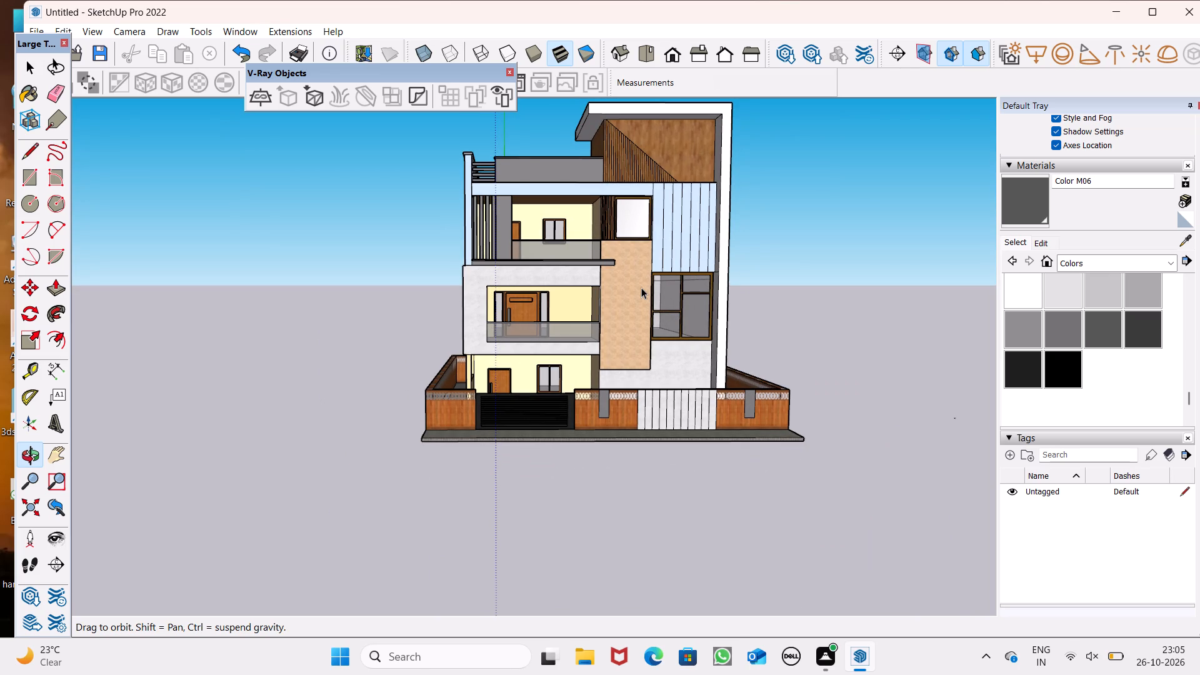
pyautogui.scroll(2, 691, 275)
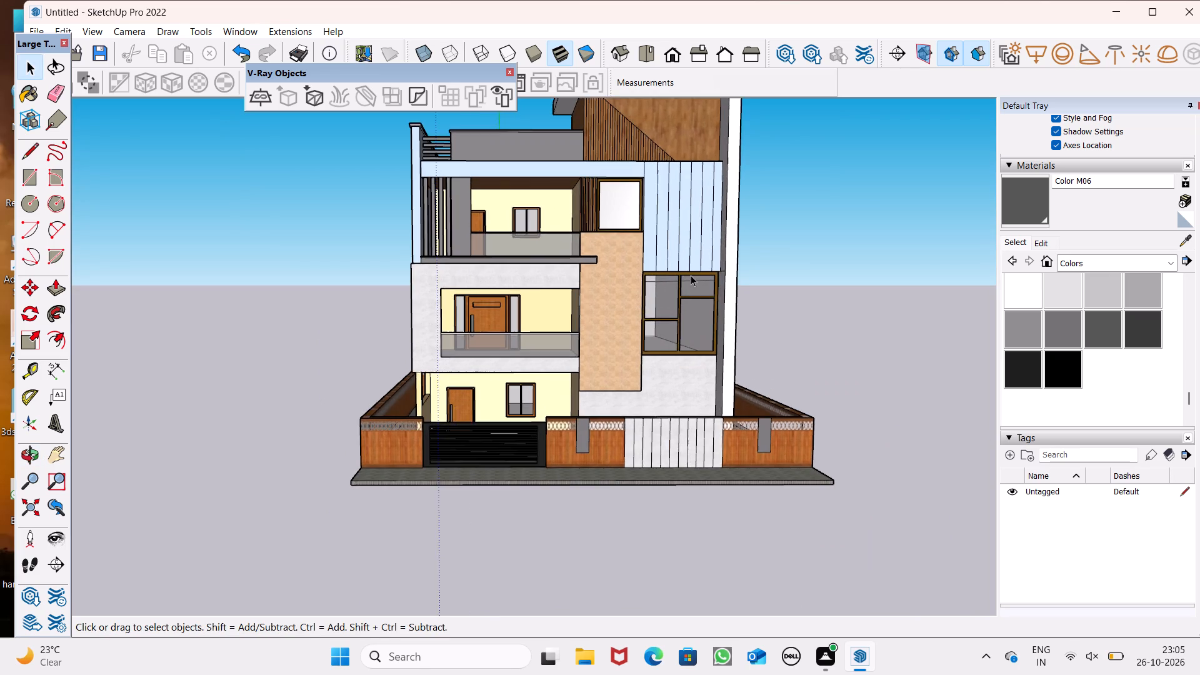
pyautogui.scroll(-2, 694, 291)
pyautogui.scroll(4, 712, 151)
pyautogui.scroll(-5, 716, 241)
pyautogui.scroll(2, 716, 166)
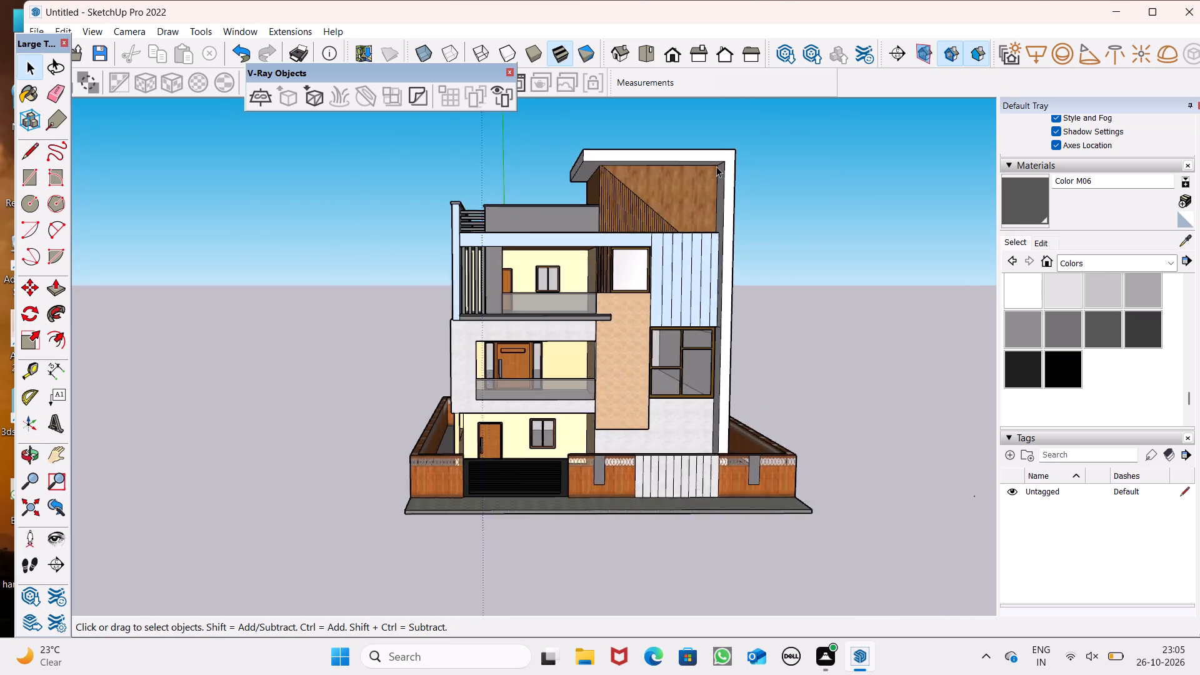
pyautogui.scroll(2, 716, 166)
pyautogui.scroll(-2, 716, 166)
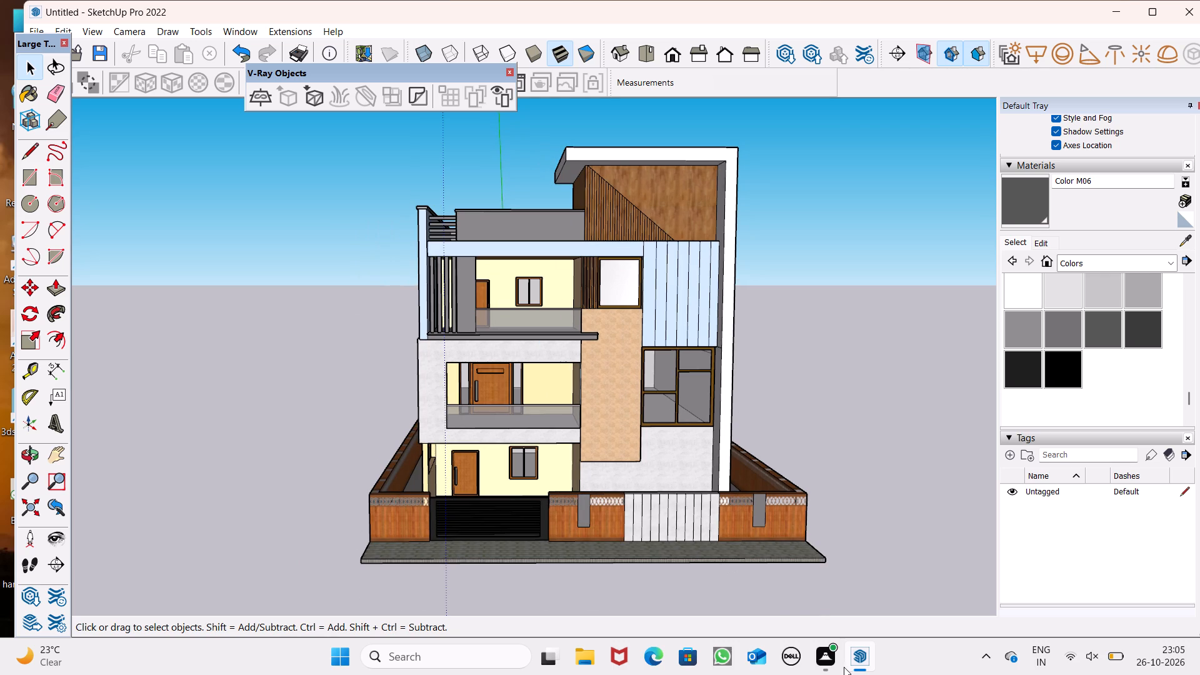
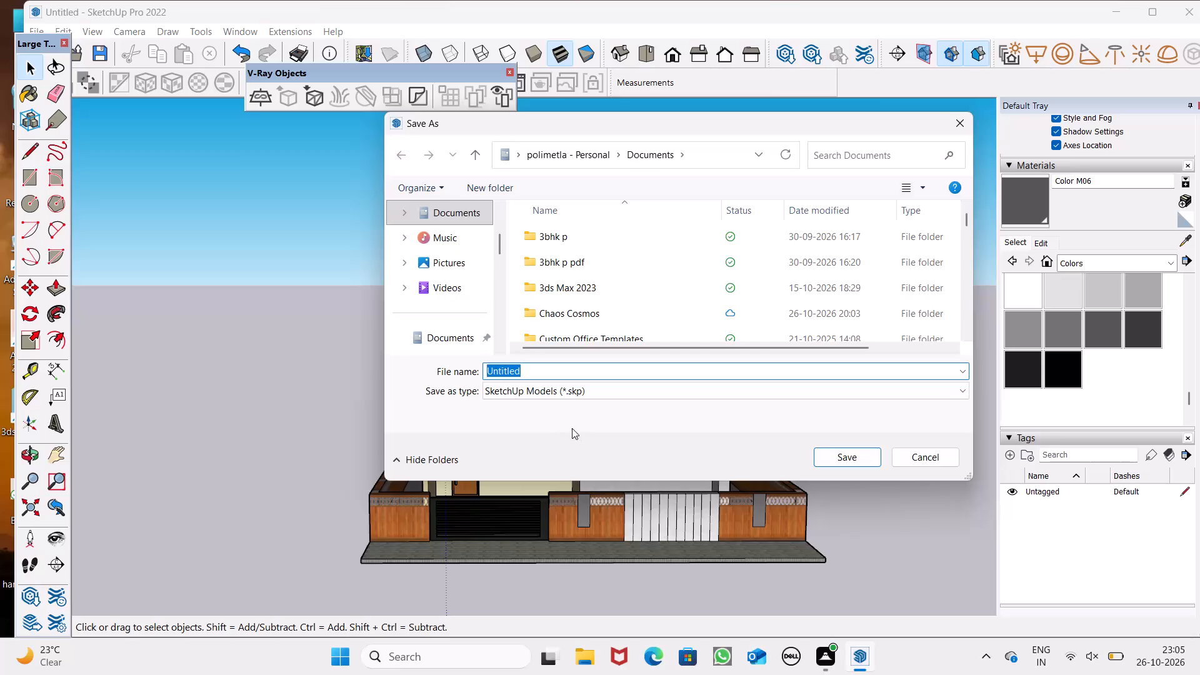
# Save the model as "M G+2 Residential house" in the Documents folder as a SketchUp model.
pyautogui.press('BackSpace')
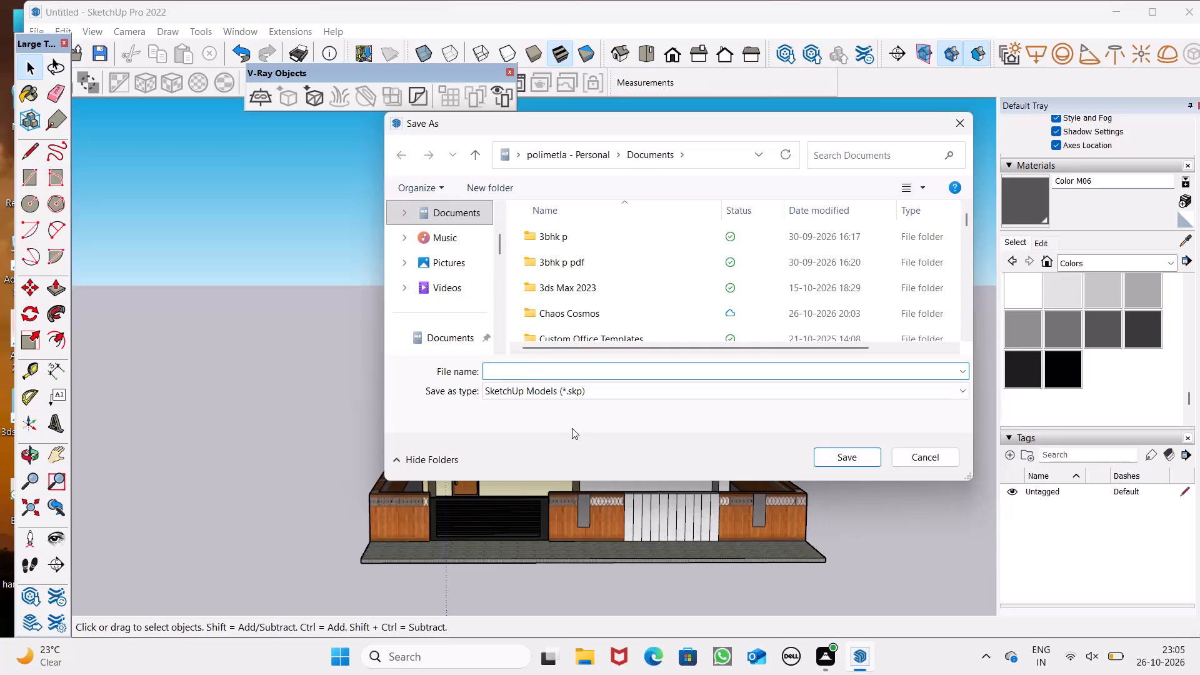
pyautogui.press('m')
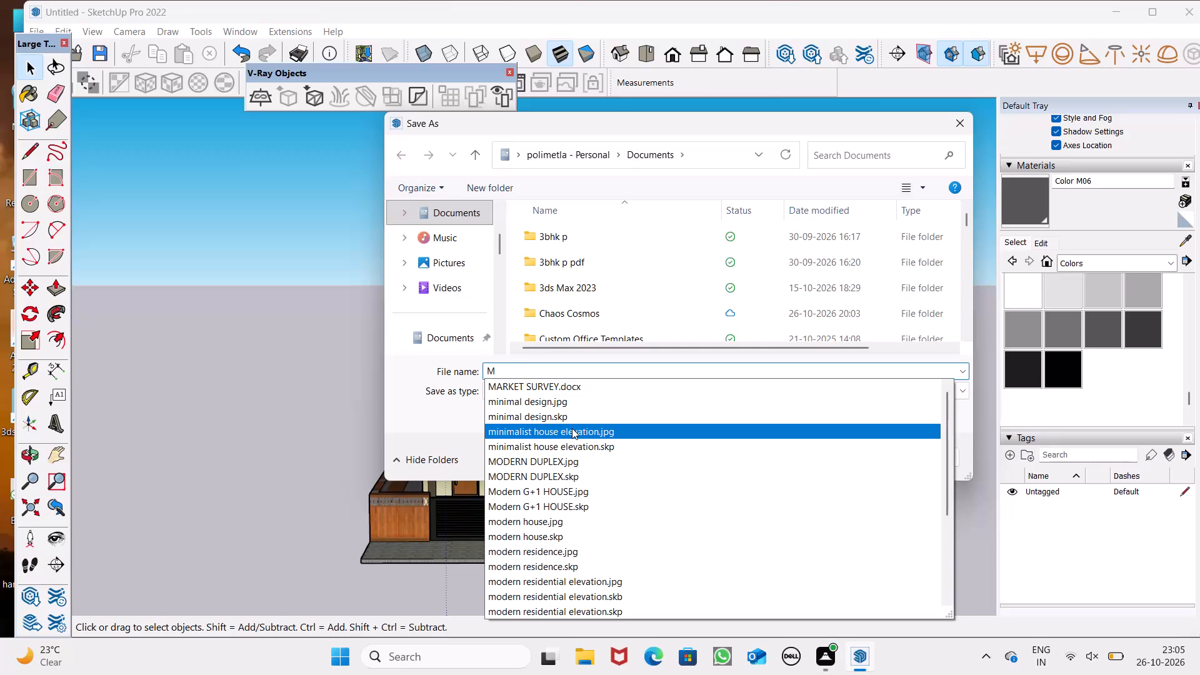
pyautogui.press('space')
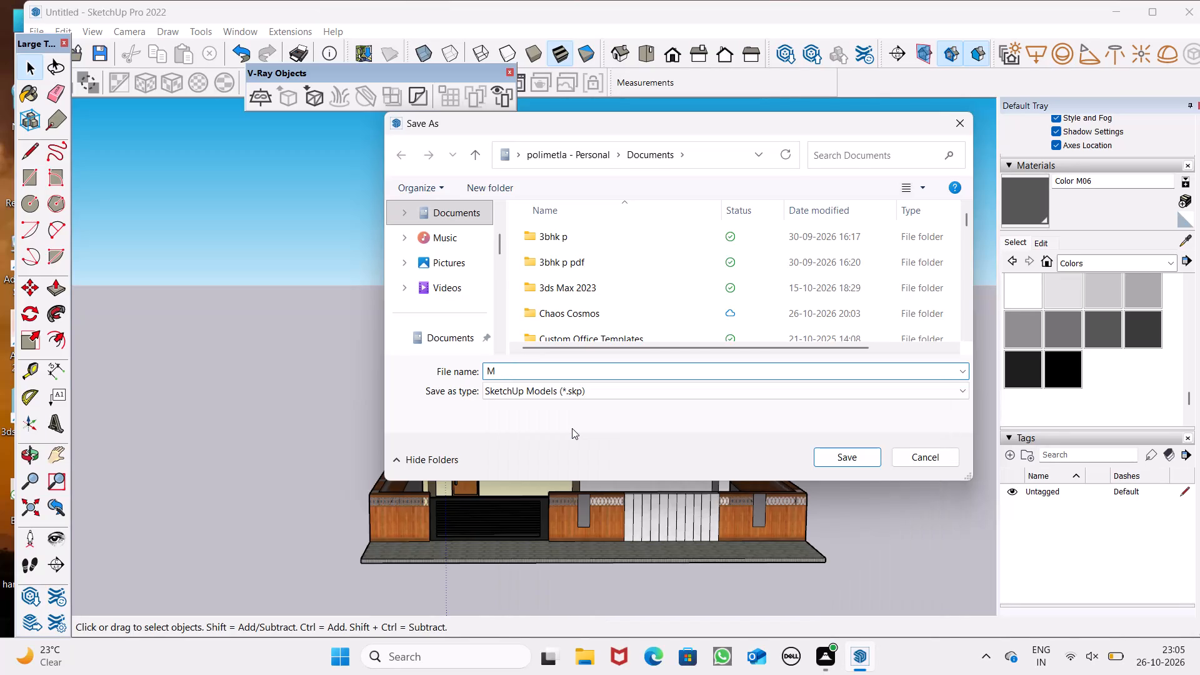
pyautogui.press('g')
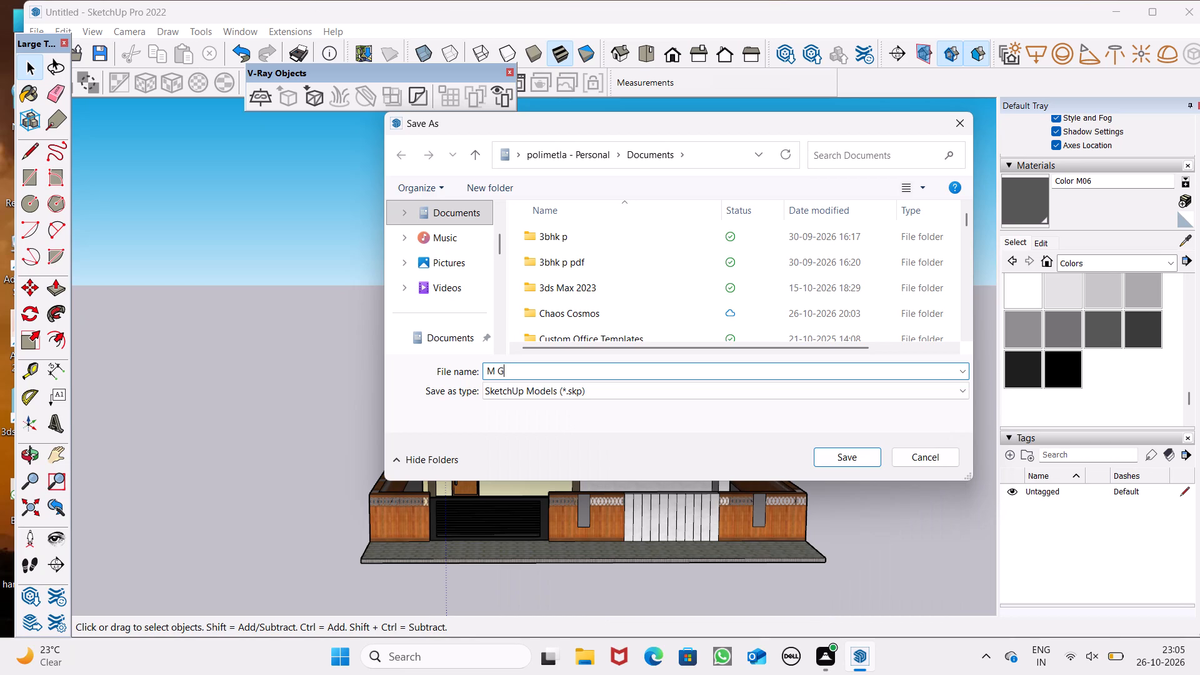
pyautogui.write('+2')
pyautogui.press('space')
pyautogui.write('RE')
pyautogui.press('BackSpace')
pyautogui.write('esidential hhouse')
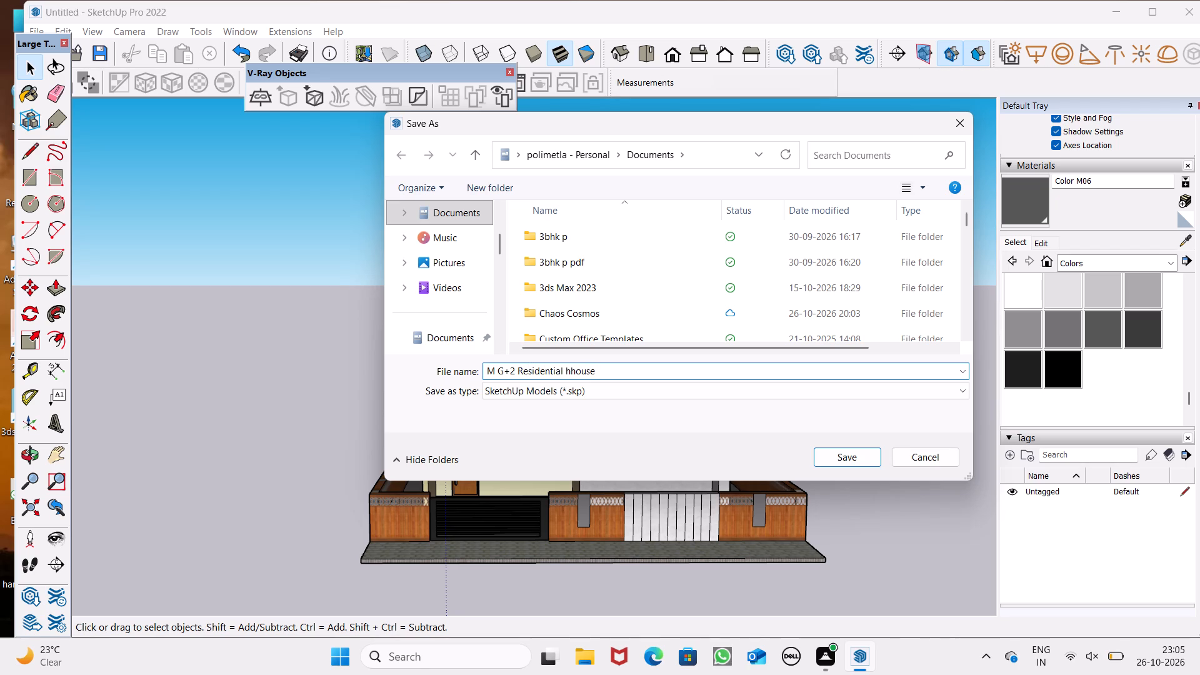
pyautogui.click(569, 371)
pyautogui.press('BackSpace')
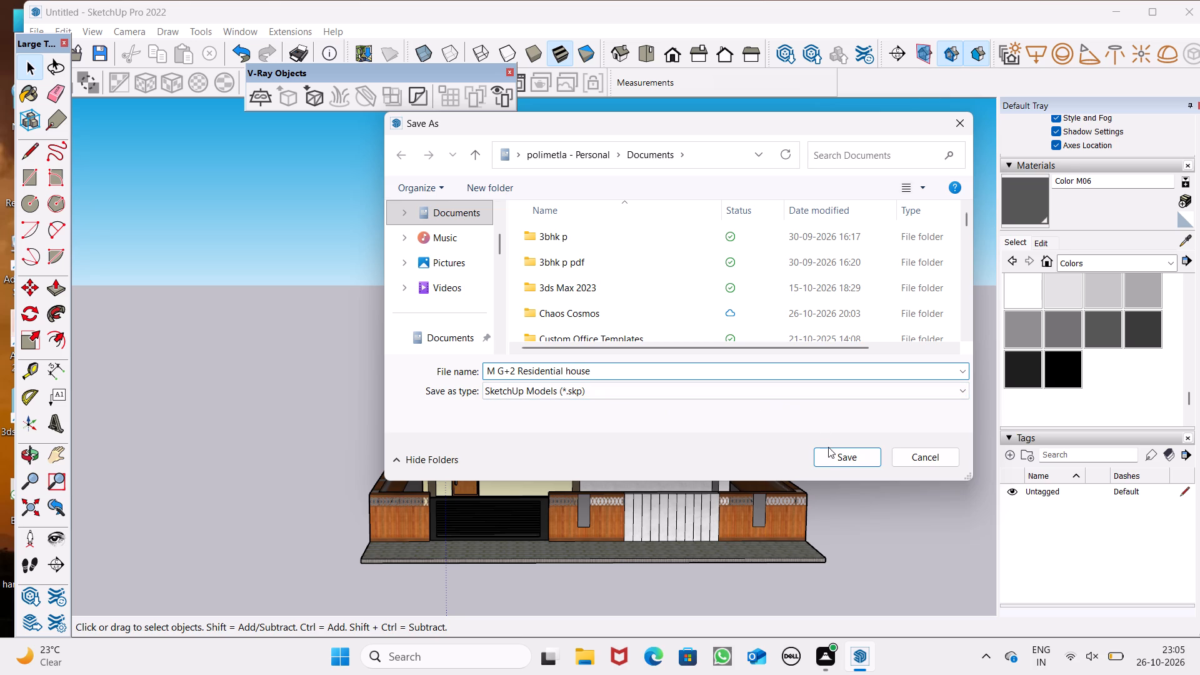
pyautogui.click(828, 447)
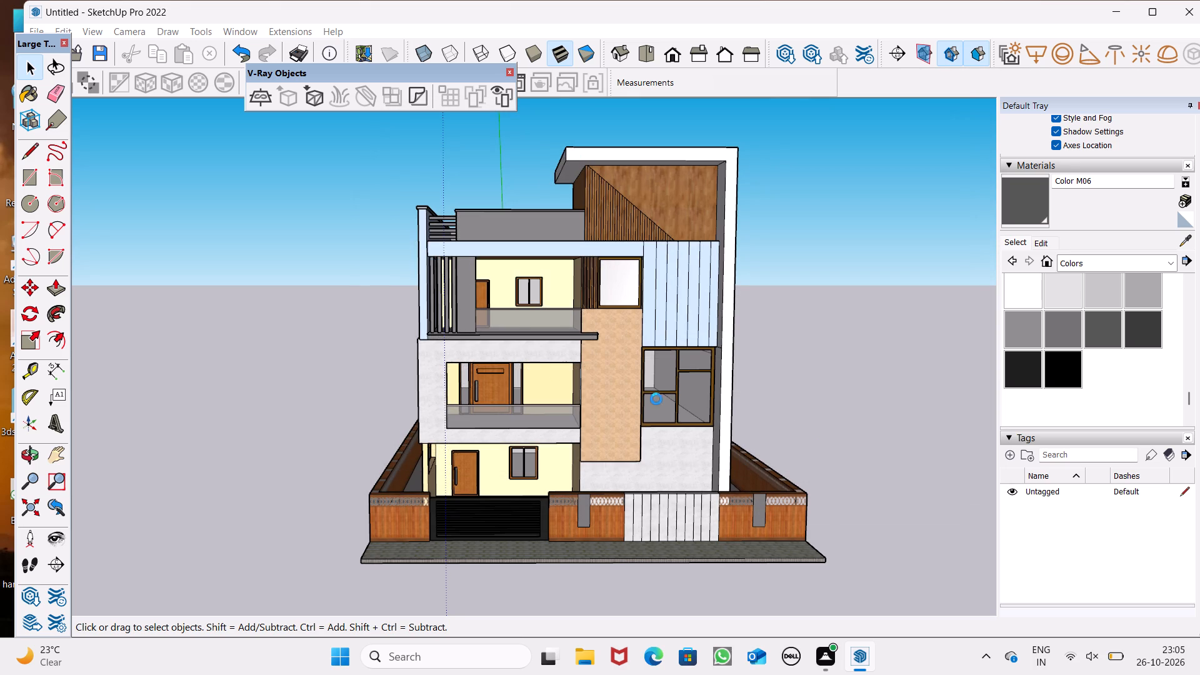
# Export the front view as a 2D graphic in JPEG format named "M G+2 Residential house" to the Documents folder.
pyautogui.click(34, 31)
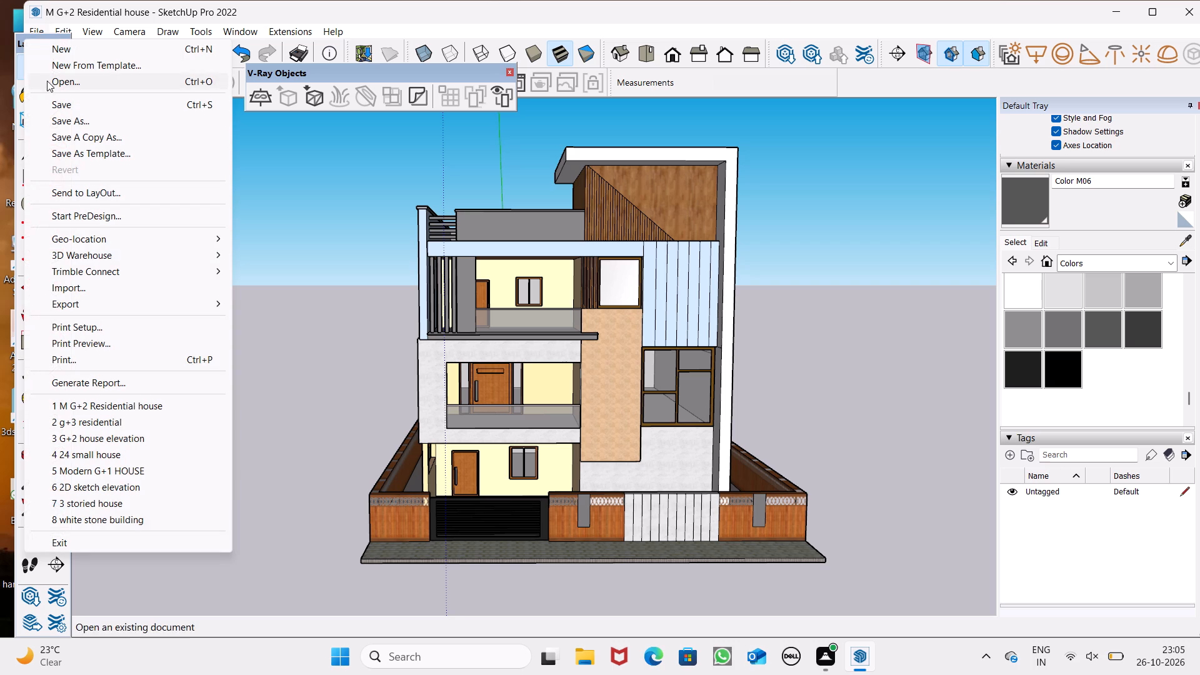
pyautogui.click(91, 309)
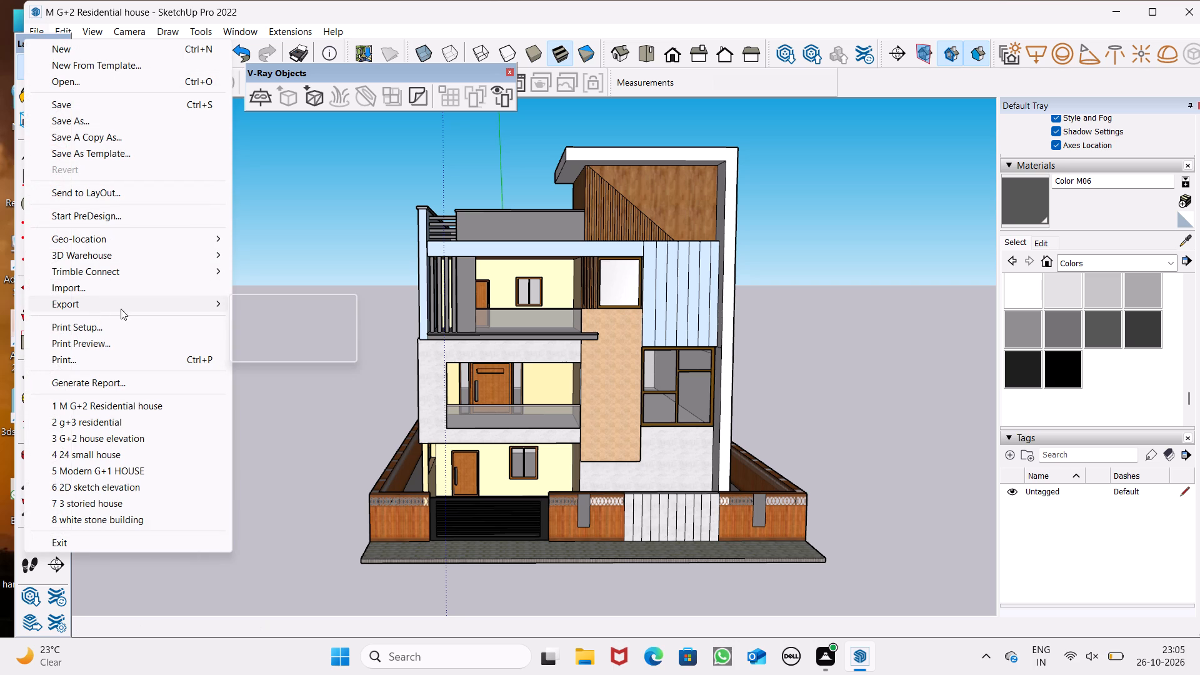
pyautogui.click(259, 317)
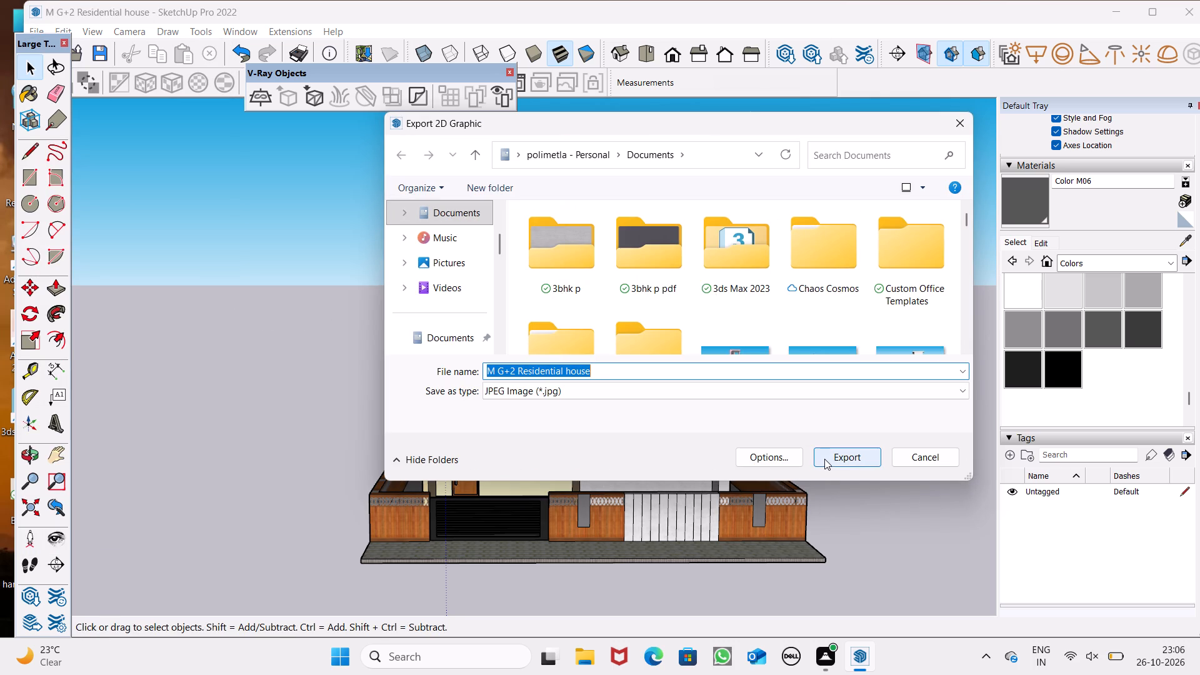
pyautogui.click(824, 459)
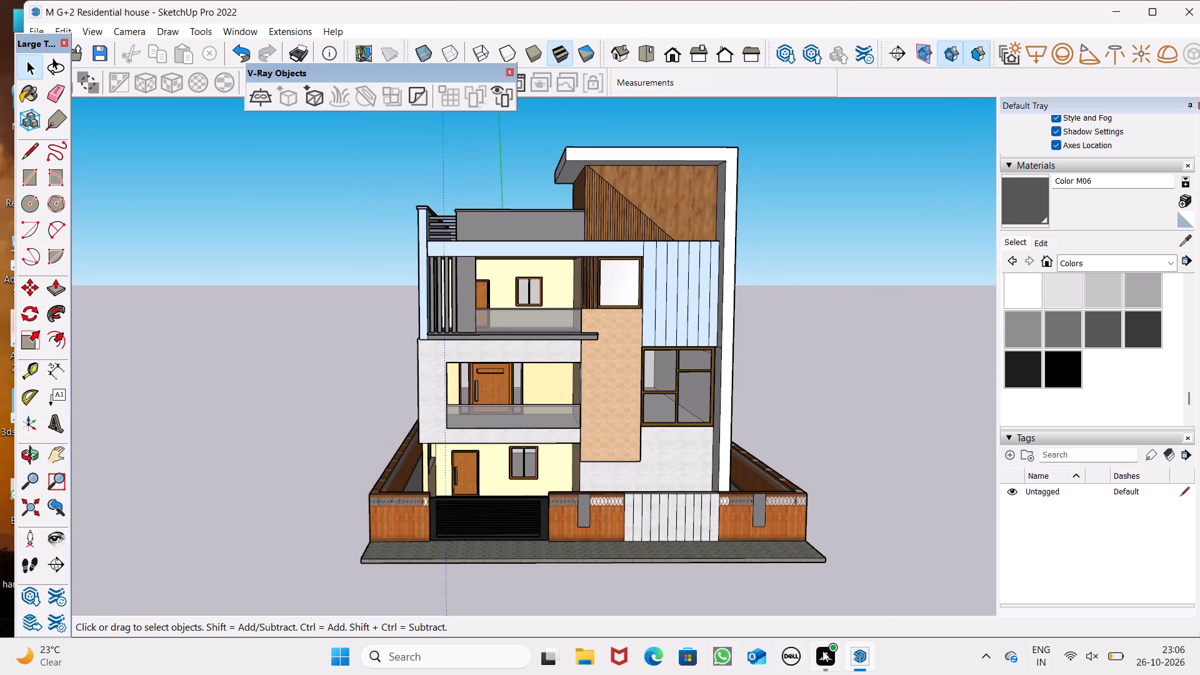